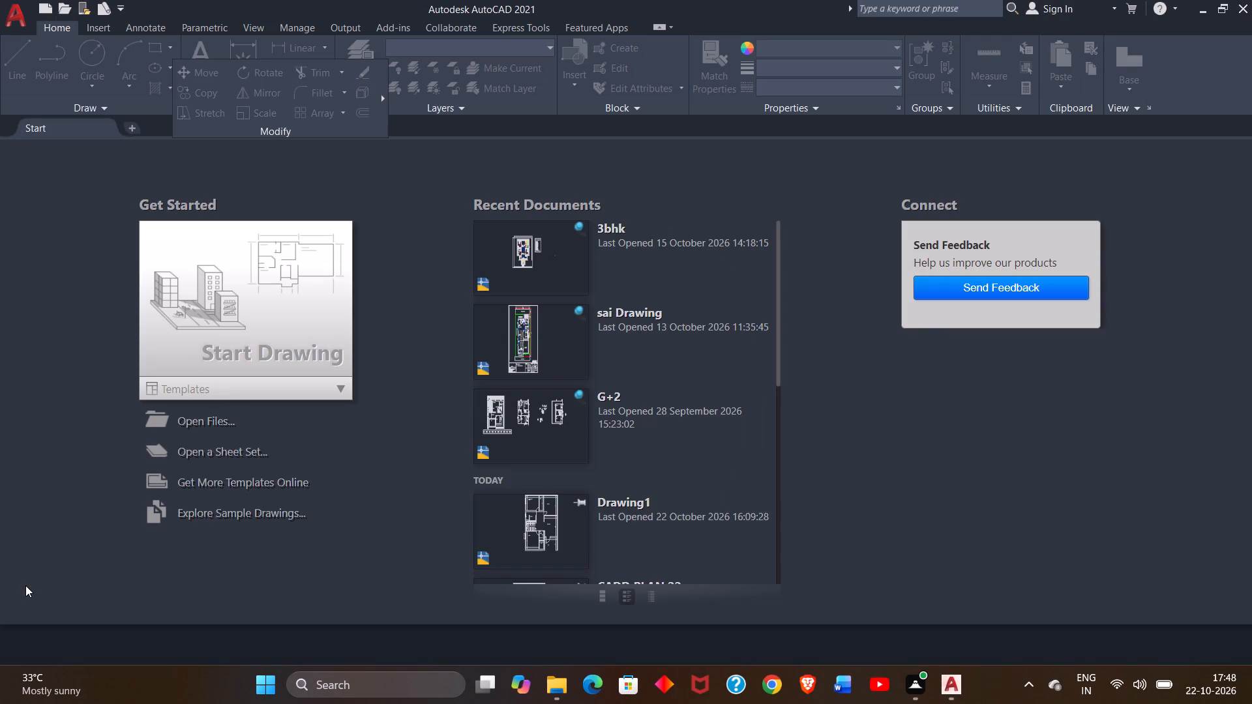
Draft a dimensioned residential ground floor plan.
Start a new blank drawing.
left_click(269, 296)
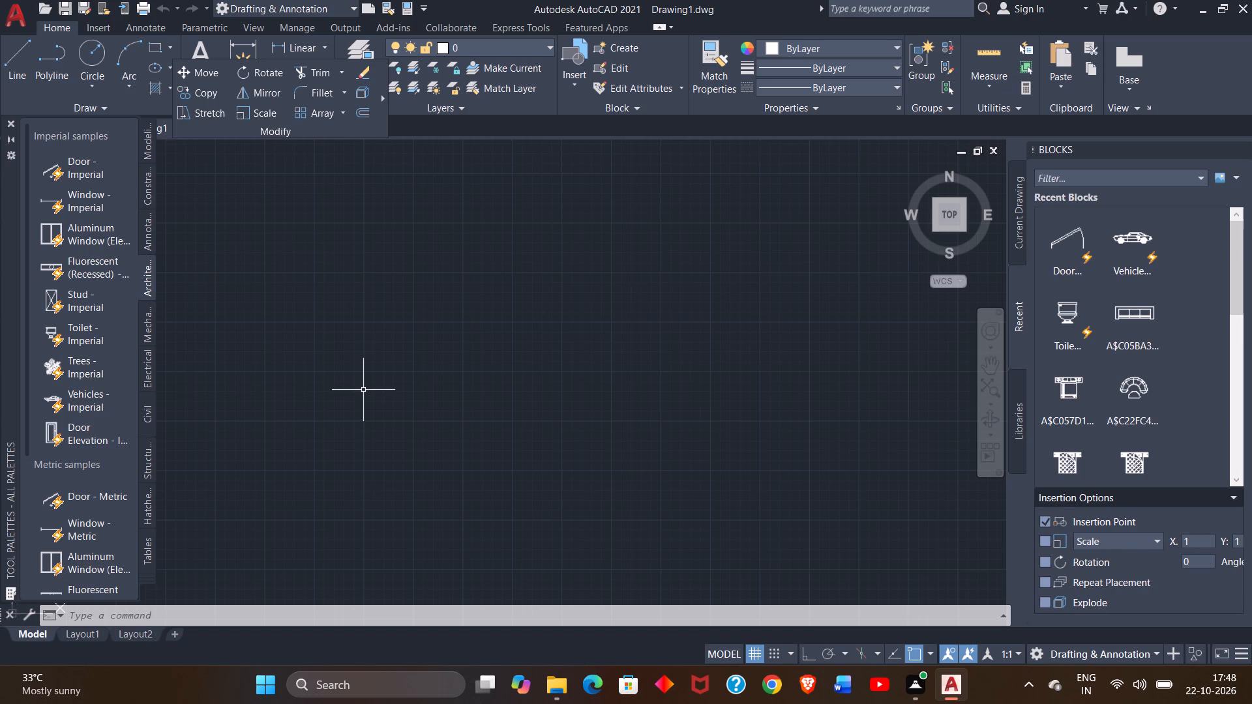
Open the drawing options and apply the Open and Save settings, keeping AutoCAD 2018 Drawing as the save format.
type("opt")
type("ions")
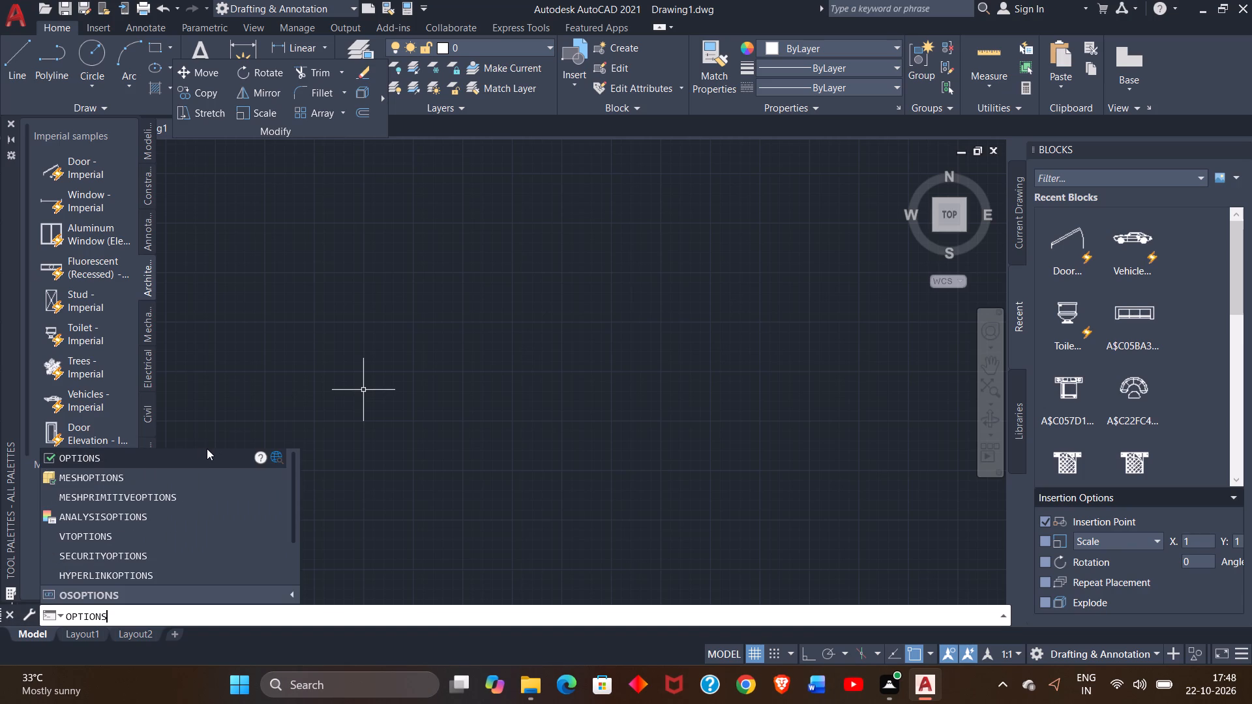
left_click(198, 454)
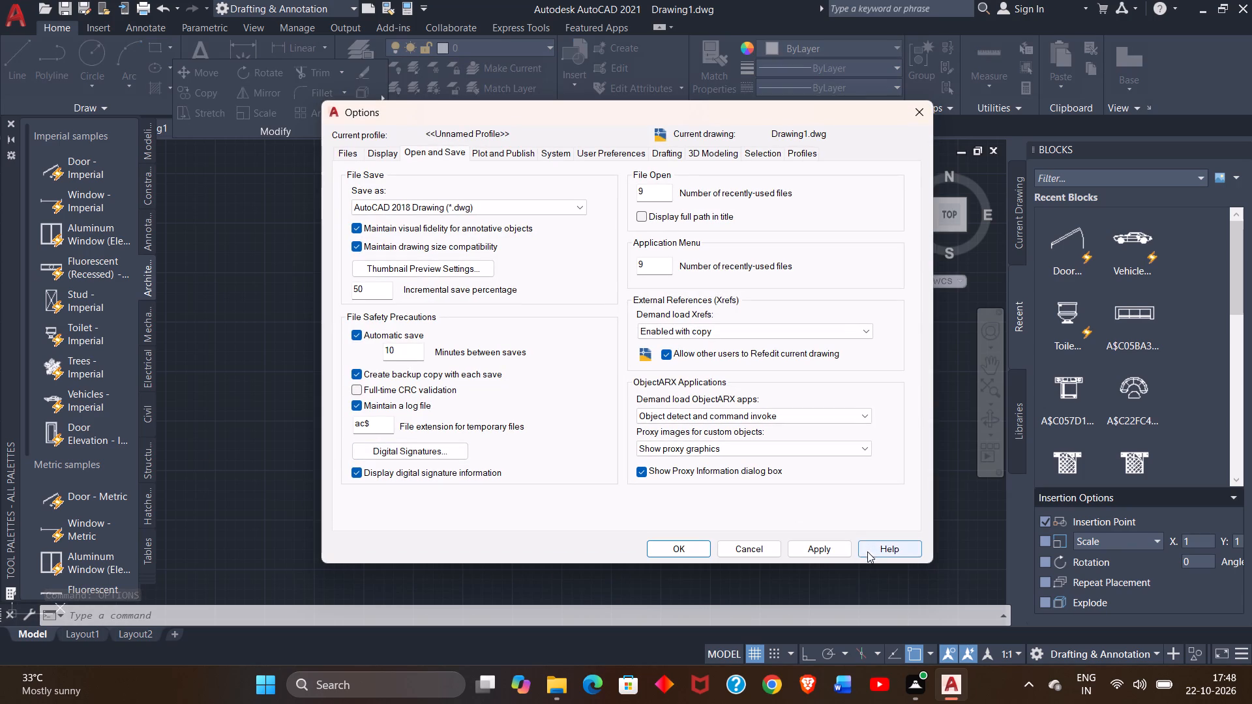
left_click(811, 545)
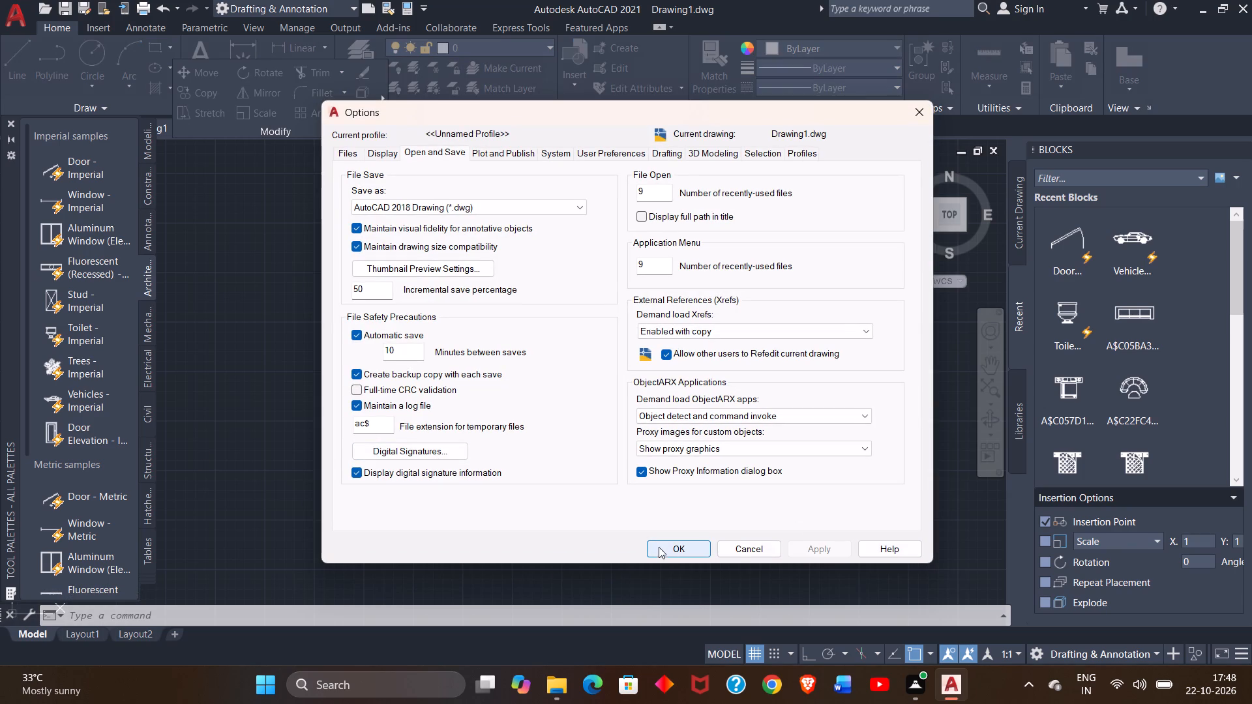
left_click(659, 546)
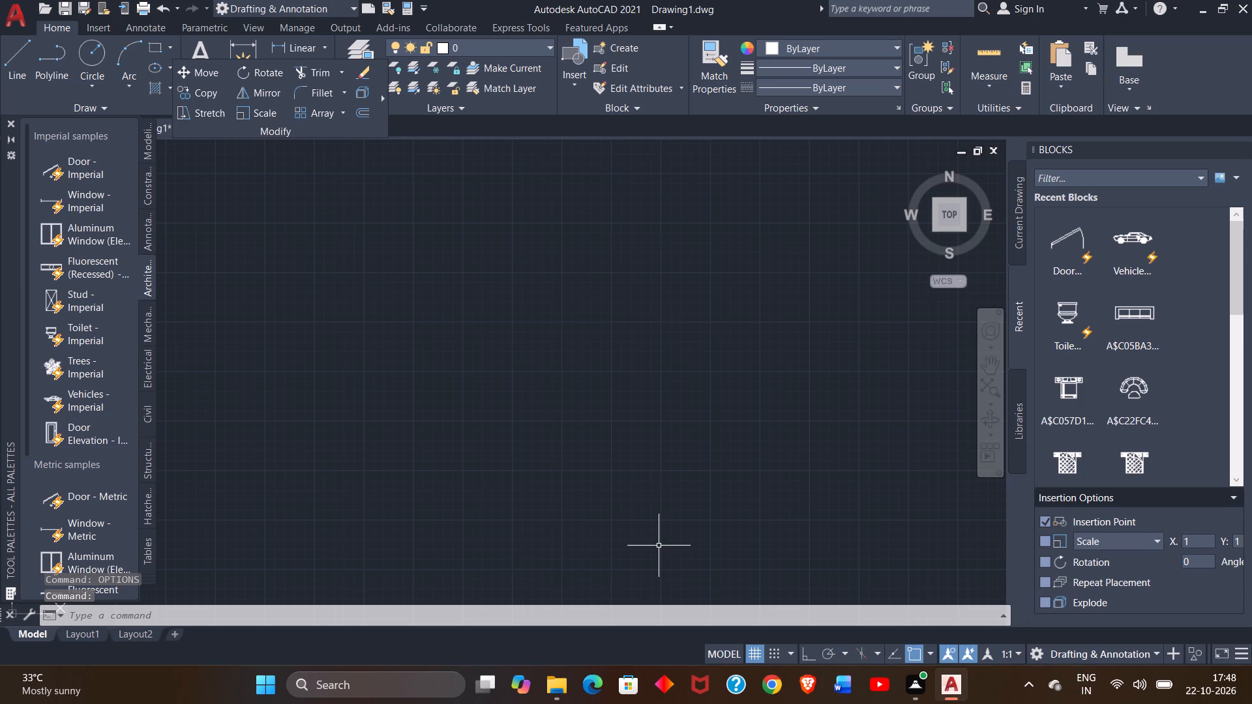
Configure the drawing units to Architectural length with 0'-0 1/2" precision and Millimeters as the insertion scale.
type("un")
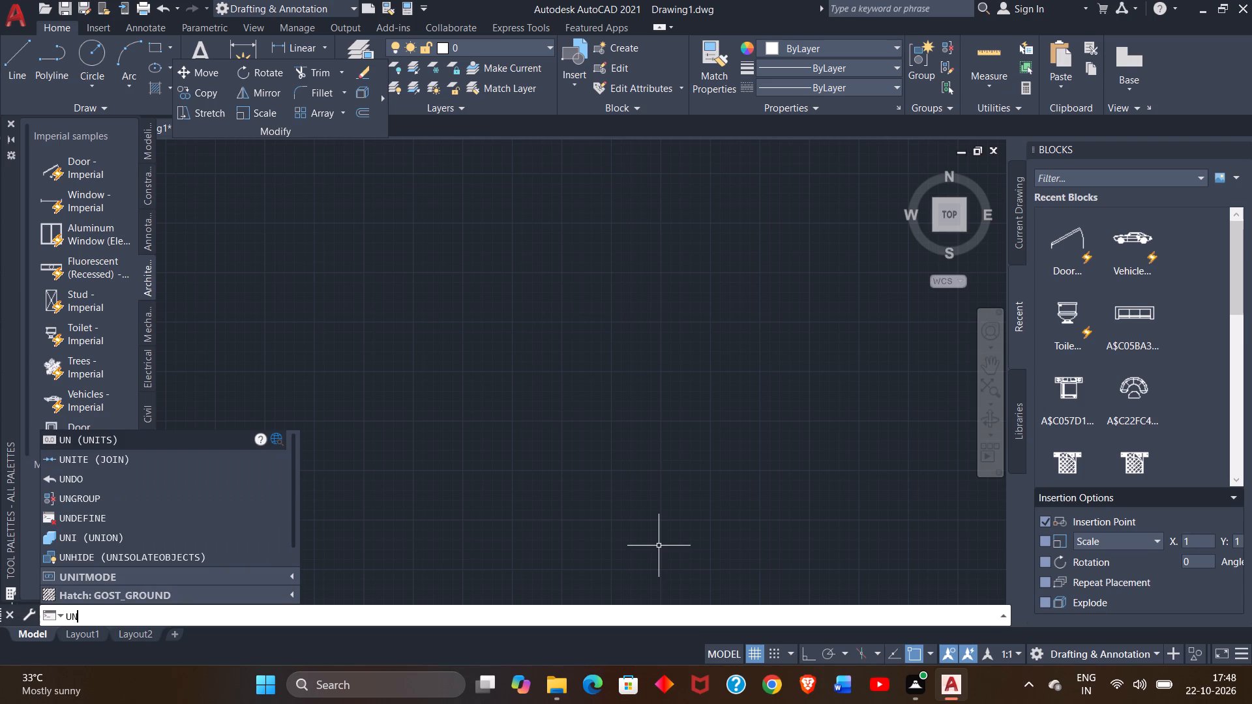
key("Return")
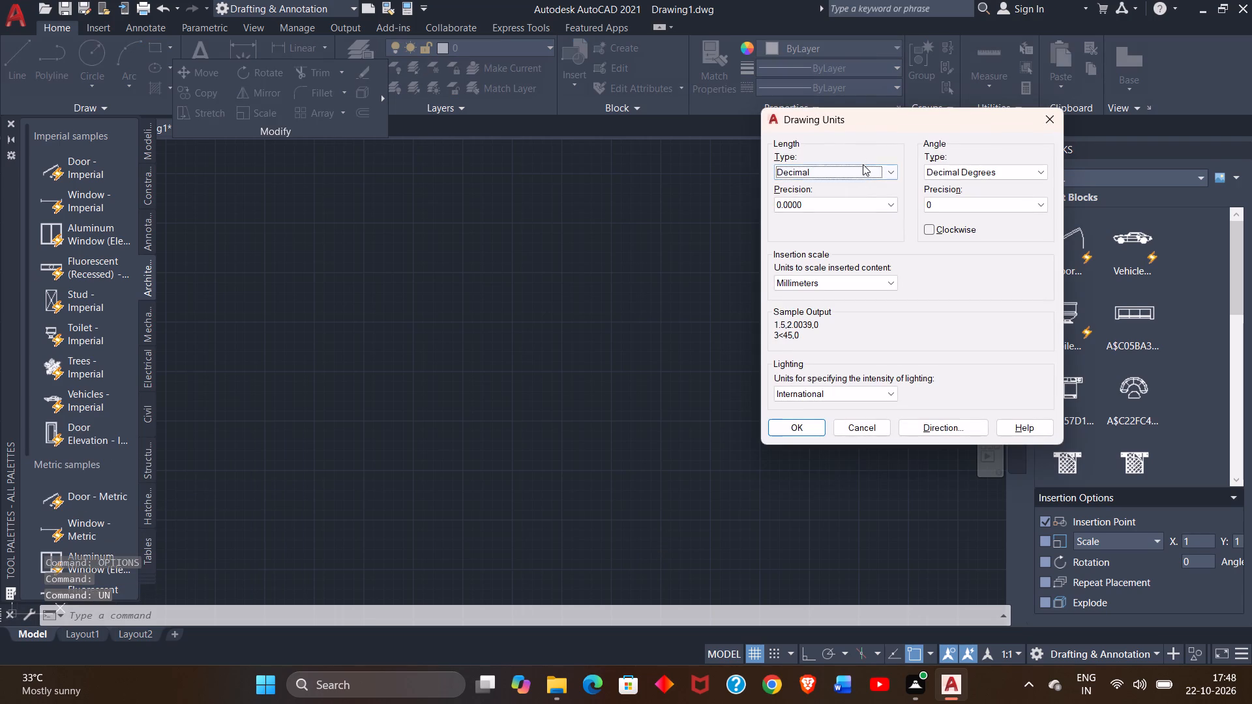
left_click(854, 169)
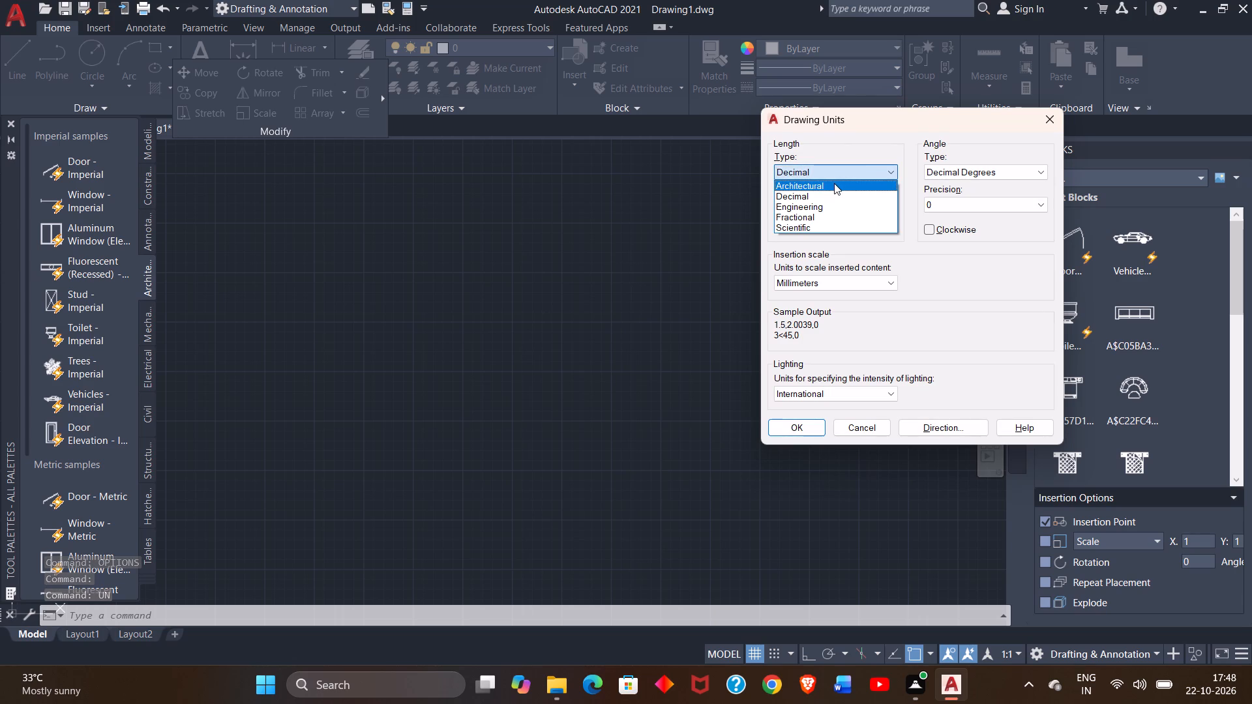
left_click(834, 183)
left_click(831, 207)
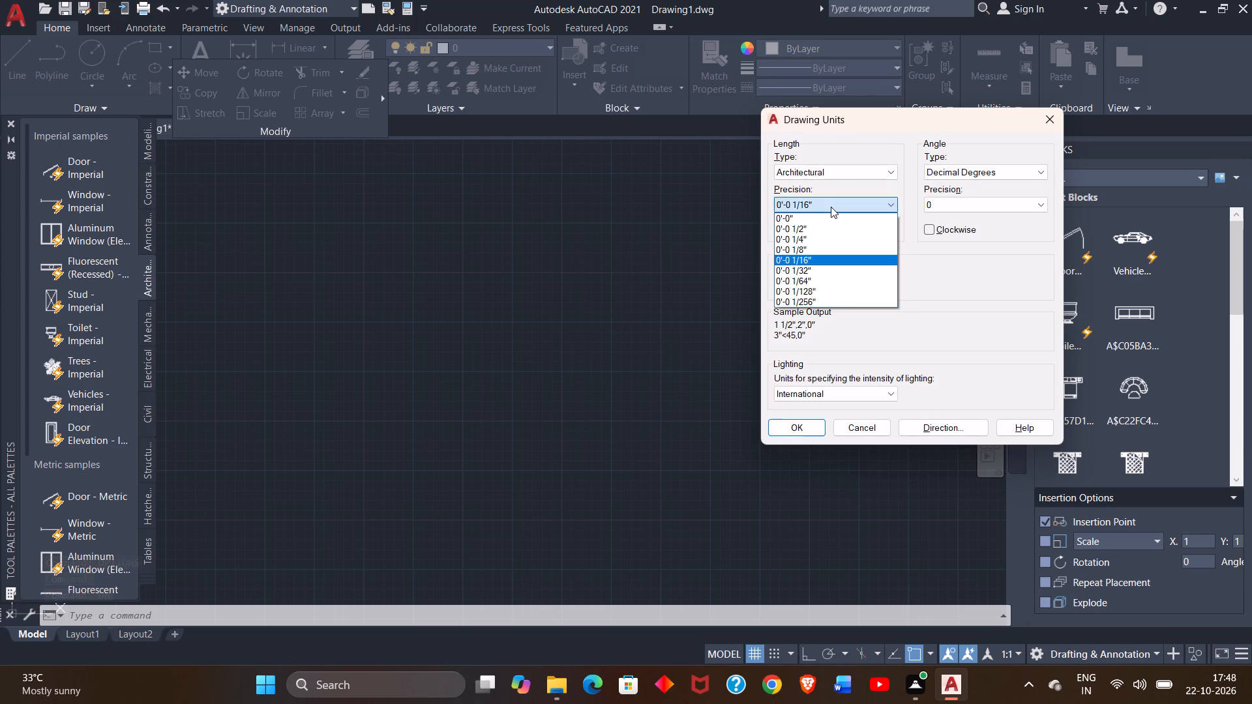
left_click(820, 229)
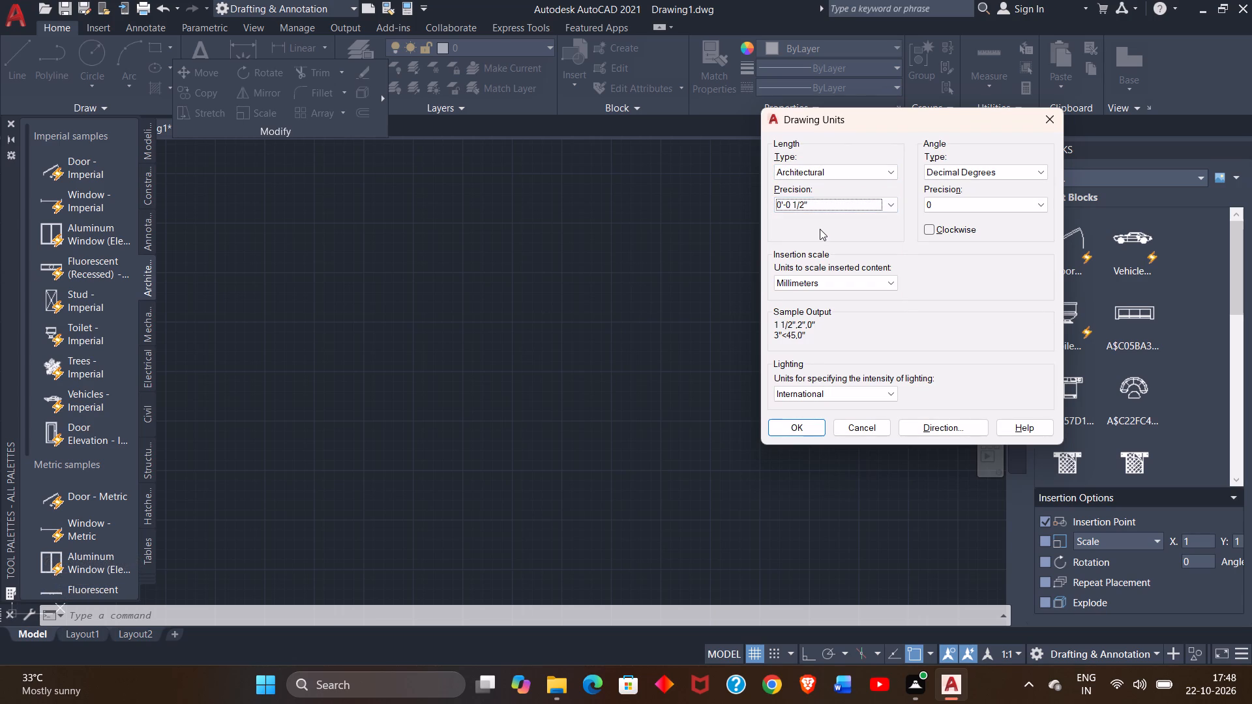
left_click(847, 287)
left_click(833, 304)
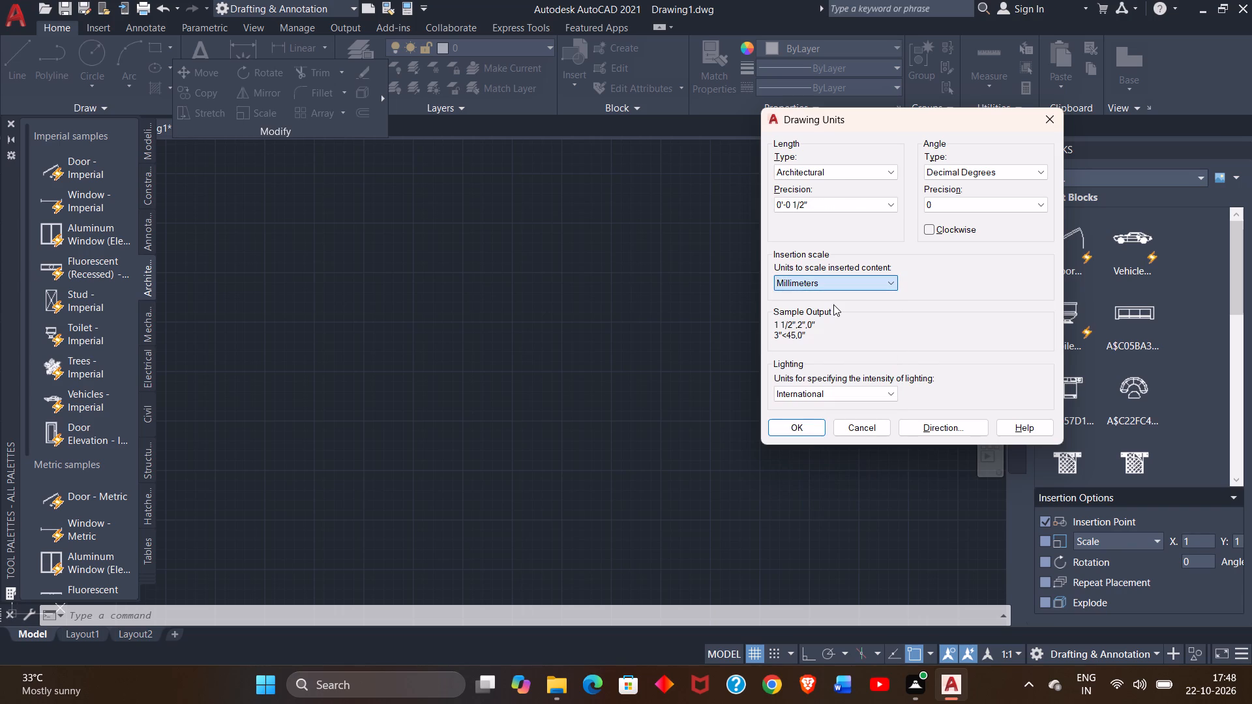
left_click(807, 428)
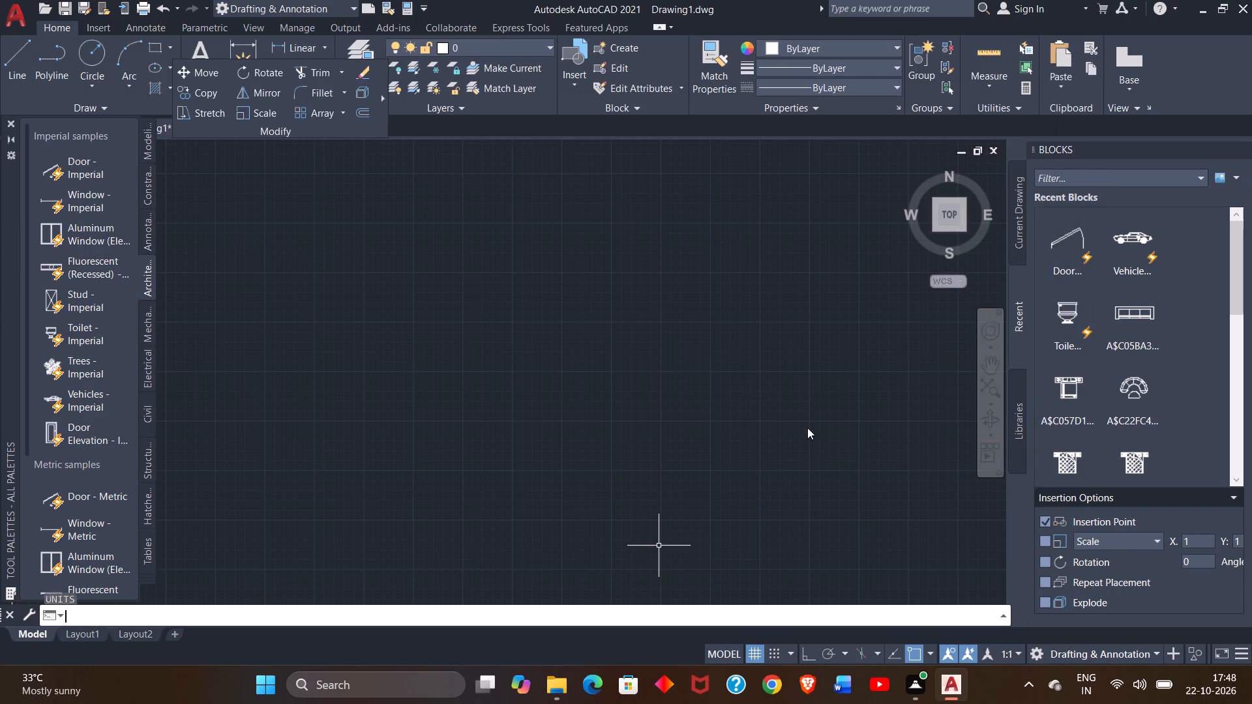
Create a new dimension style based on ISO-25 with Architectural primary units and 0'-0 1/2" precision.
key("d")
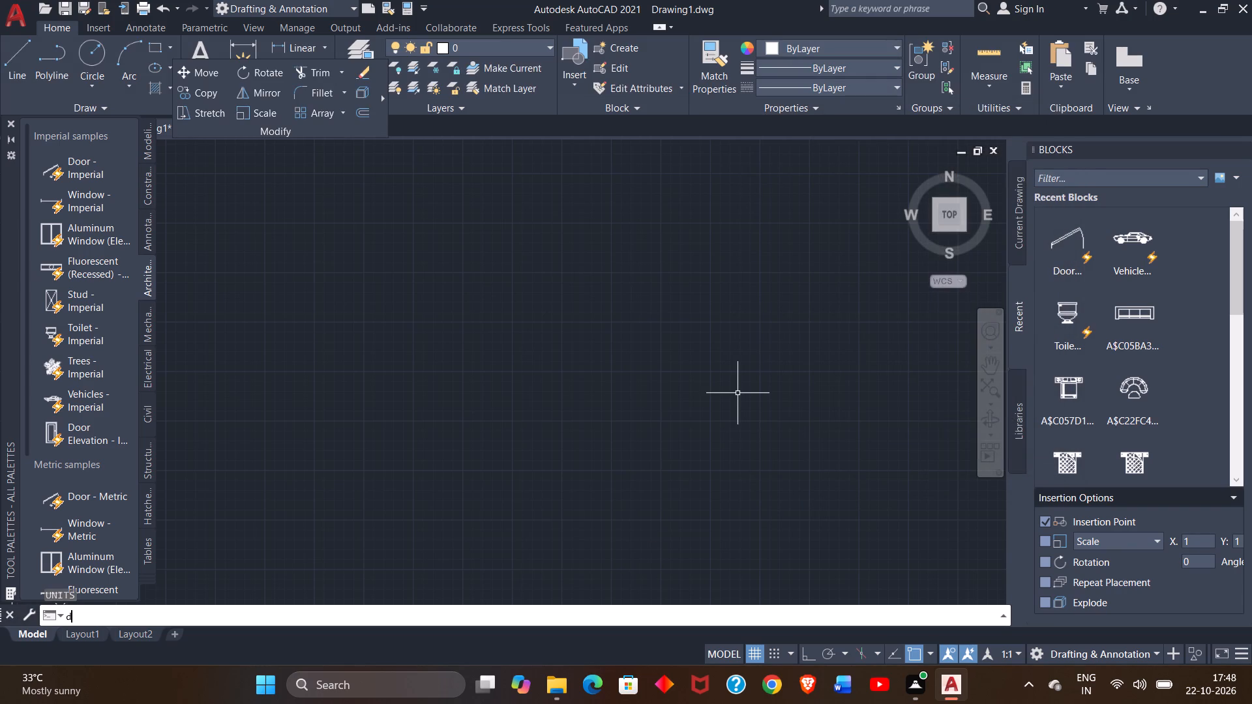
key("Return")
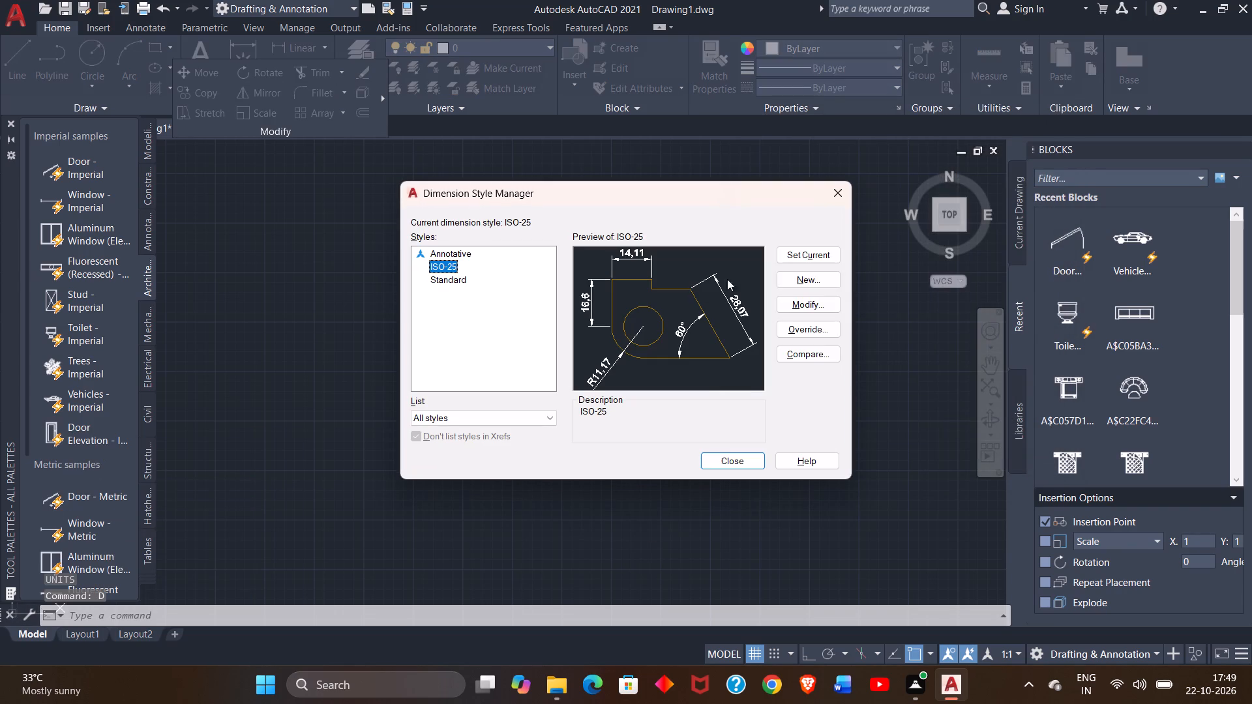
left_click(812, 276)
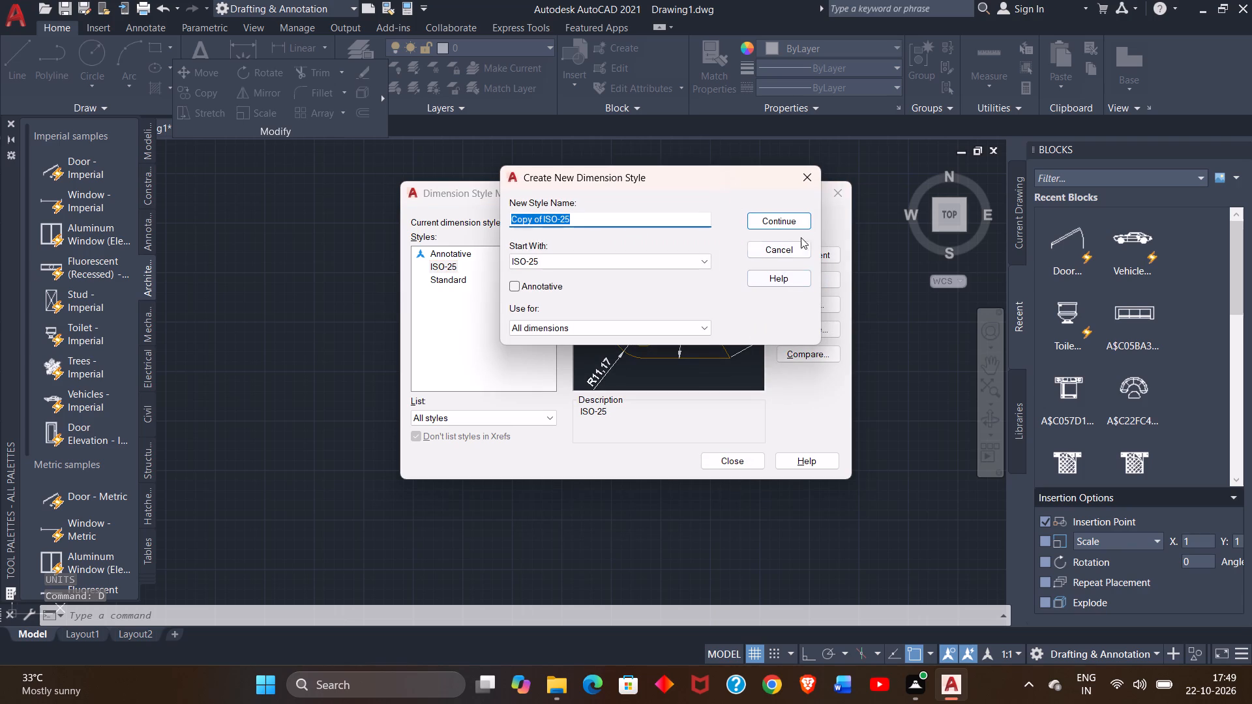
left_click(801, 220)
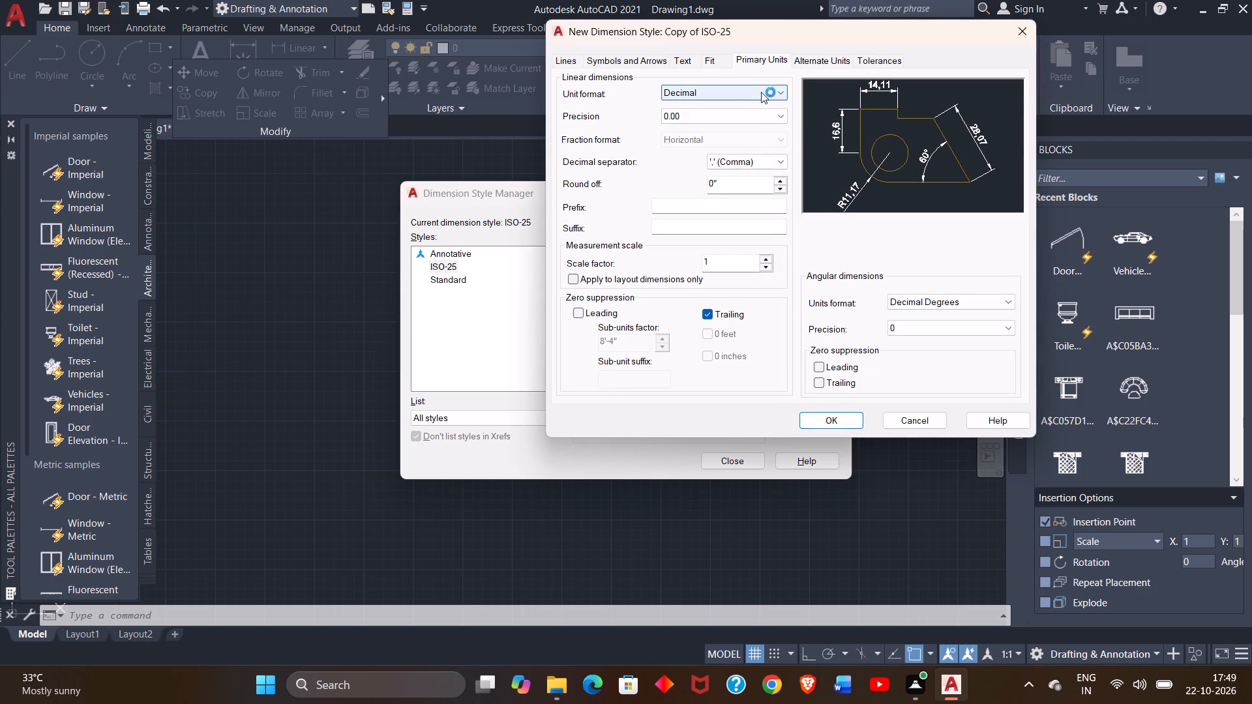
left_click(761, 91)
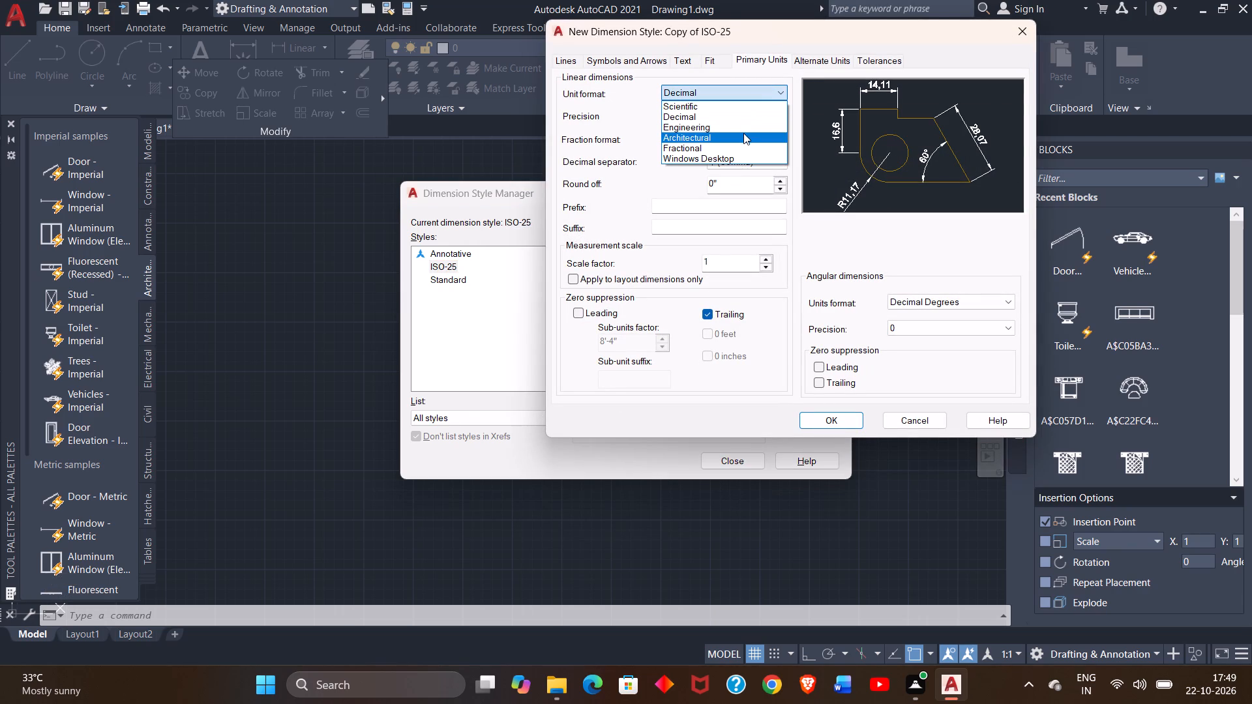
left_click(743, 133)
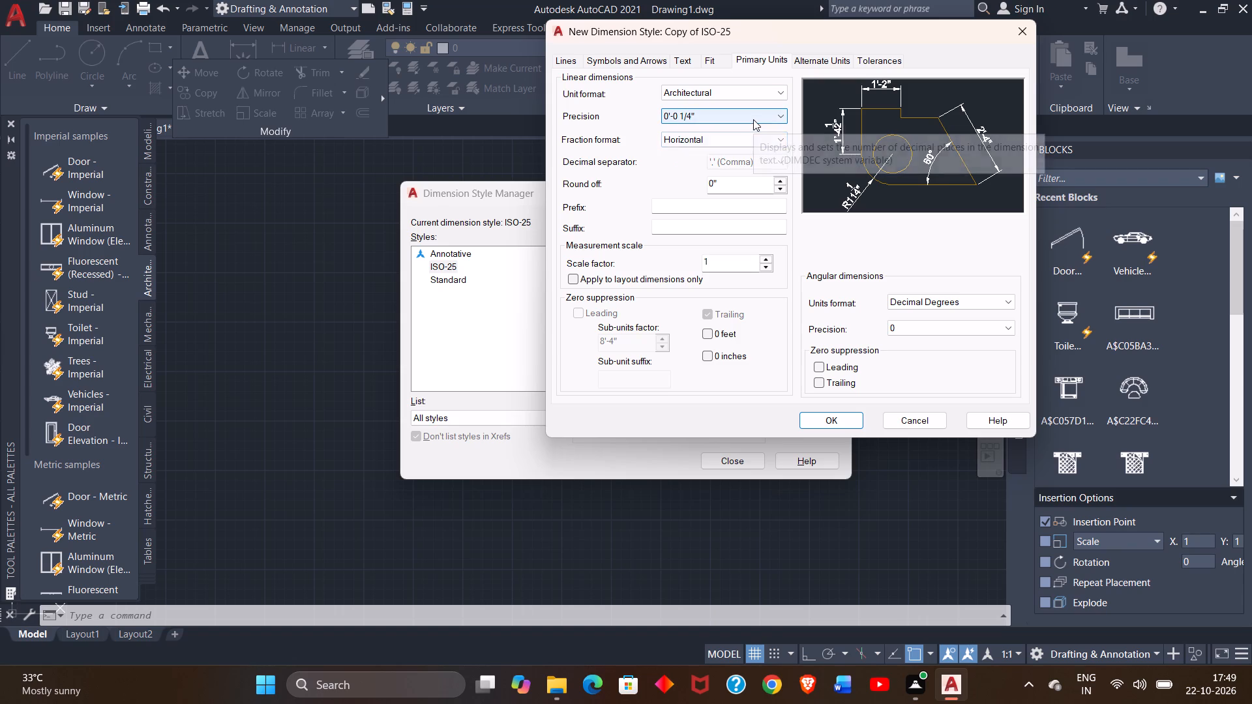
left_click(753, 119)
left_click(743, 138)
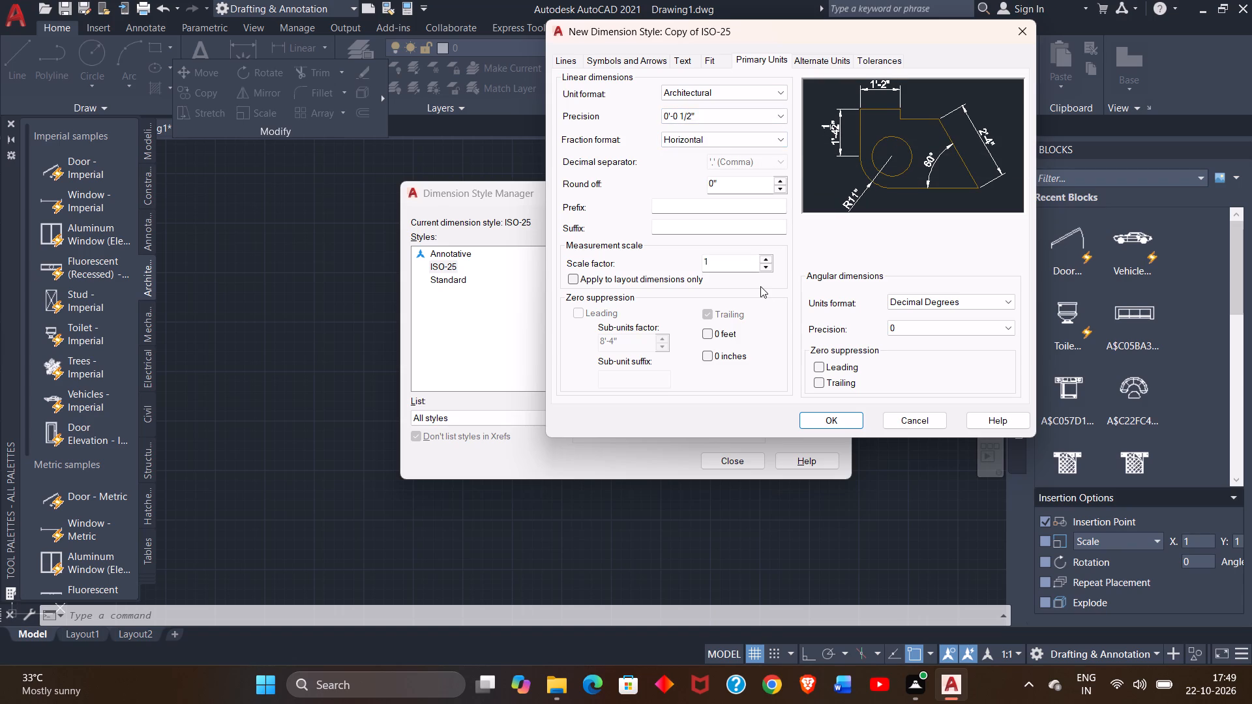
left_click(811, 415)
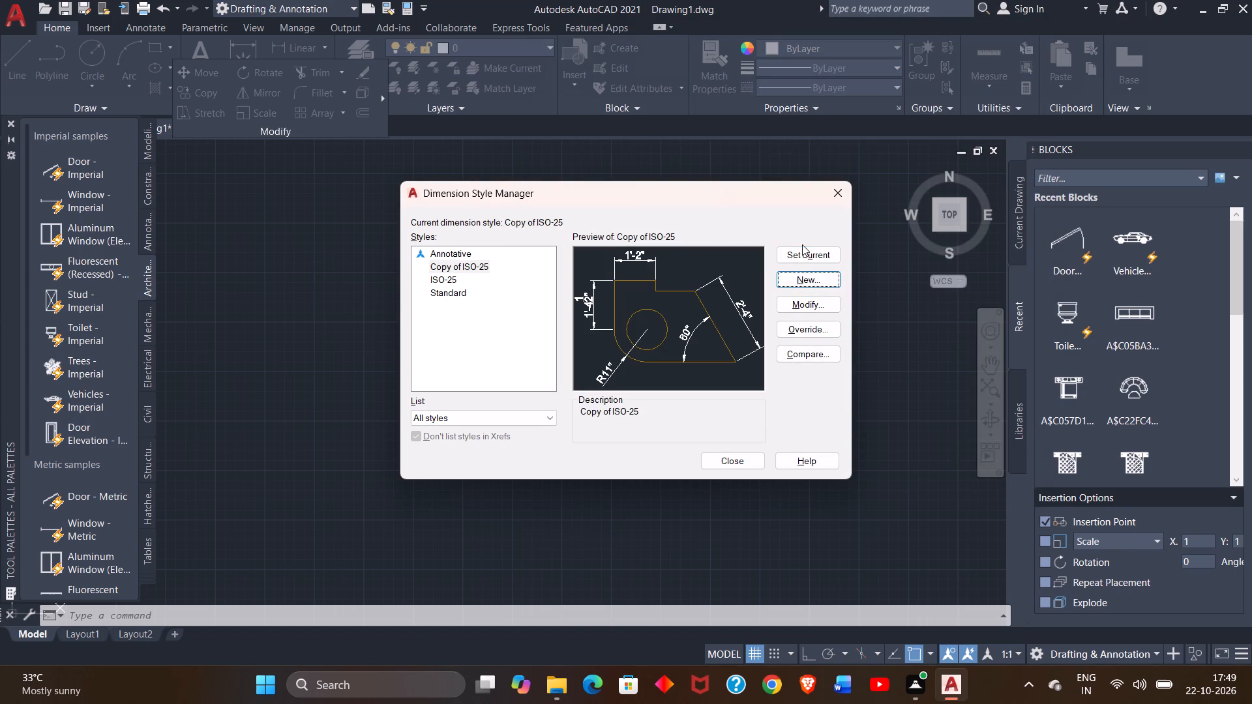
Set the new copy of ISO-25 as the current dimension style and close the Dimension Style Manager.
left_click(803, 256)
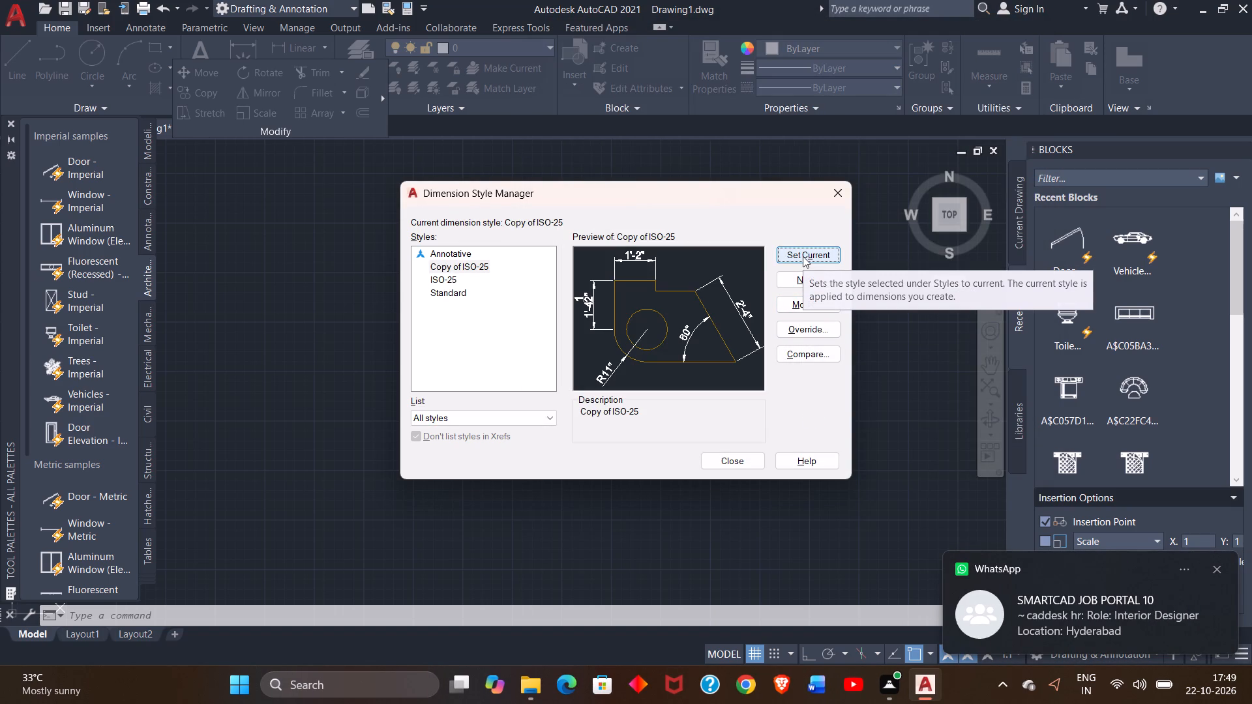
left_click(803, 256)
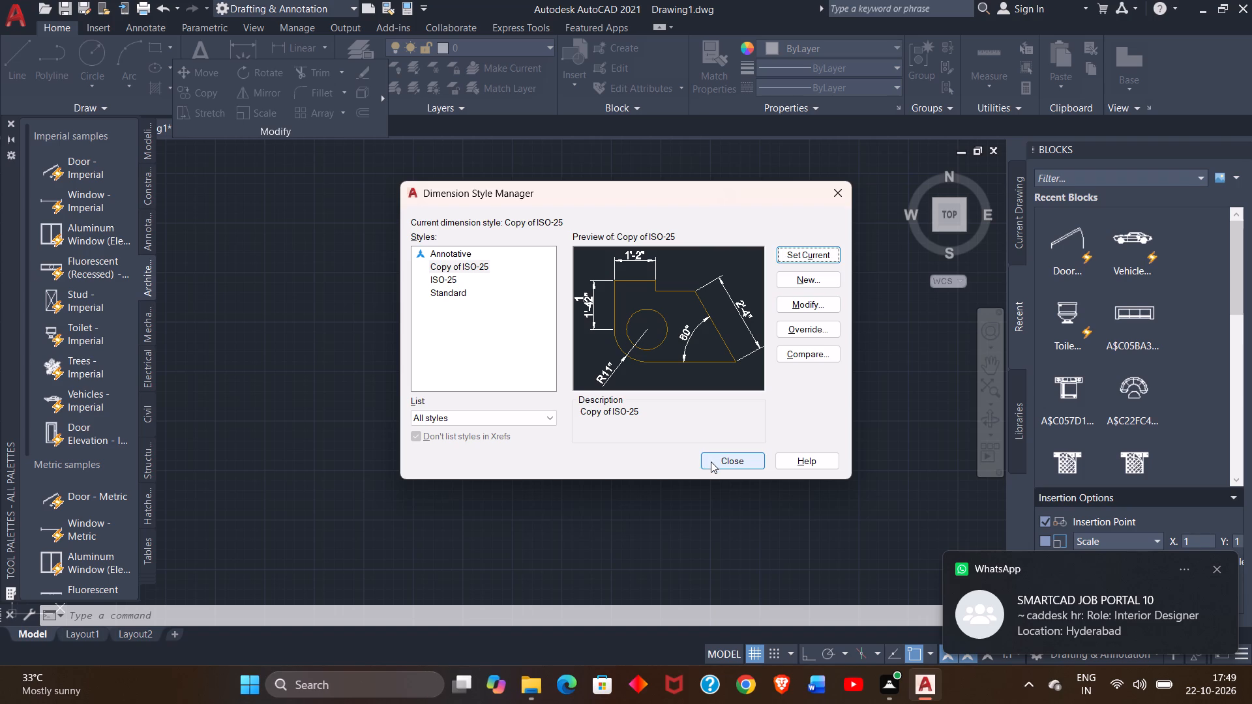
left_click(711, 462)
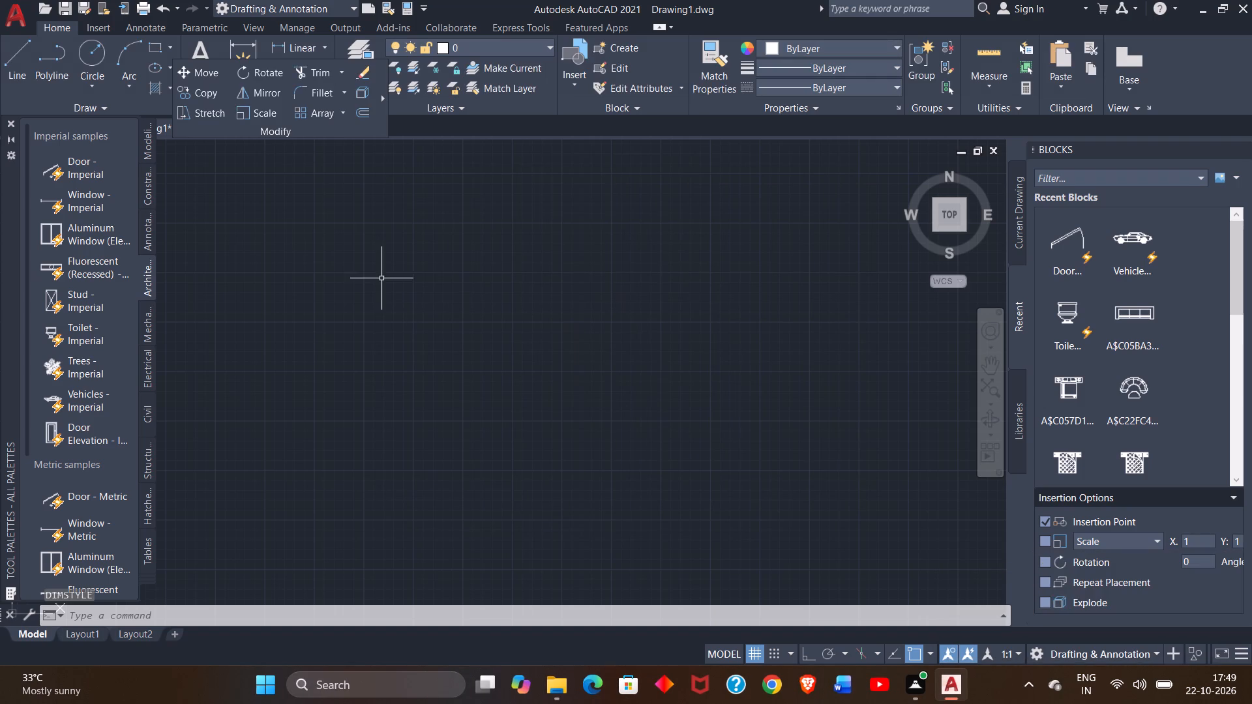
Start the Line command and turn on Ortho mode.
left_click(6, 66)
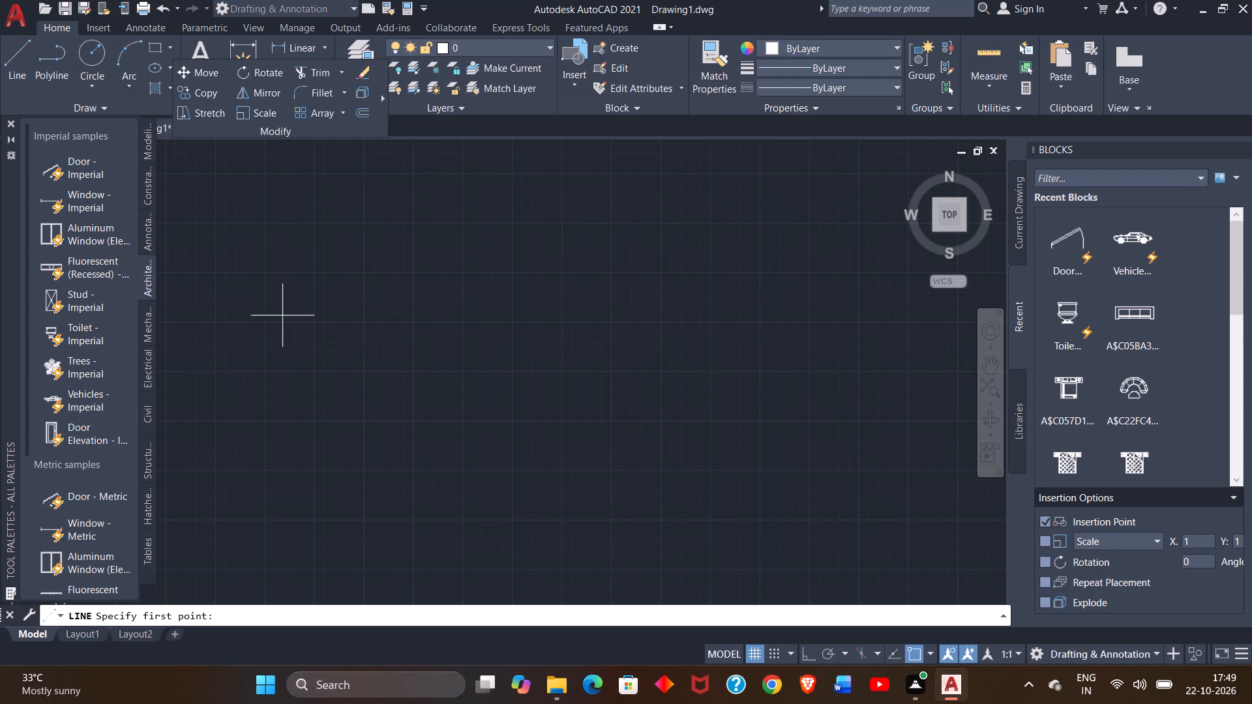
left_click(798, 645)
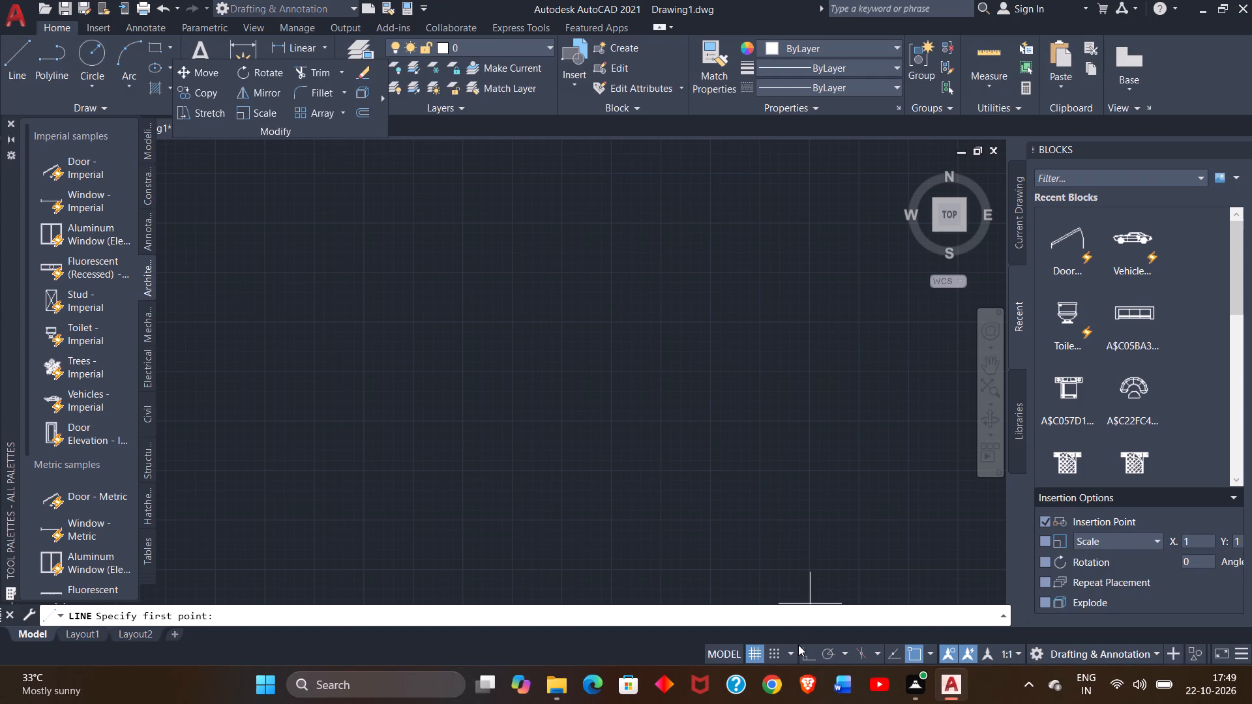
left_click(801, 651)
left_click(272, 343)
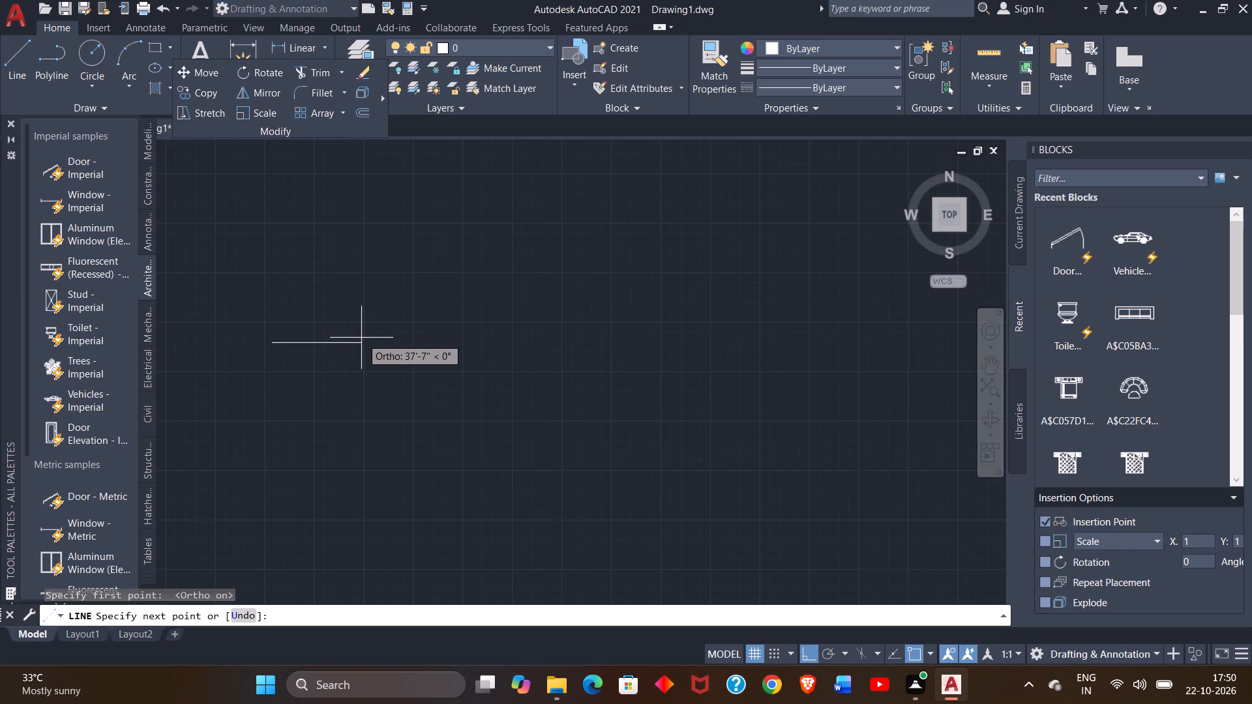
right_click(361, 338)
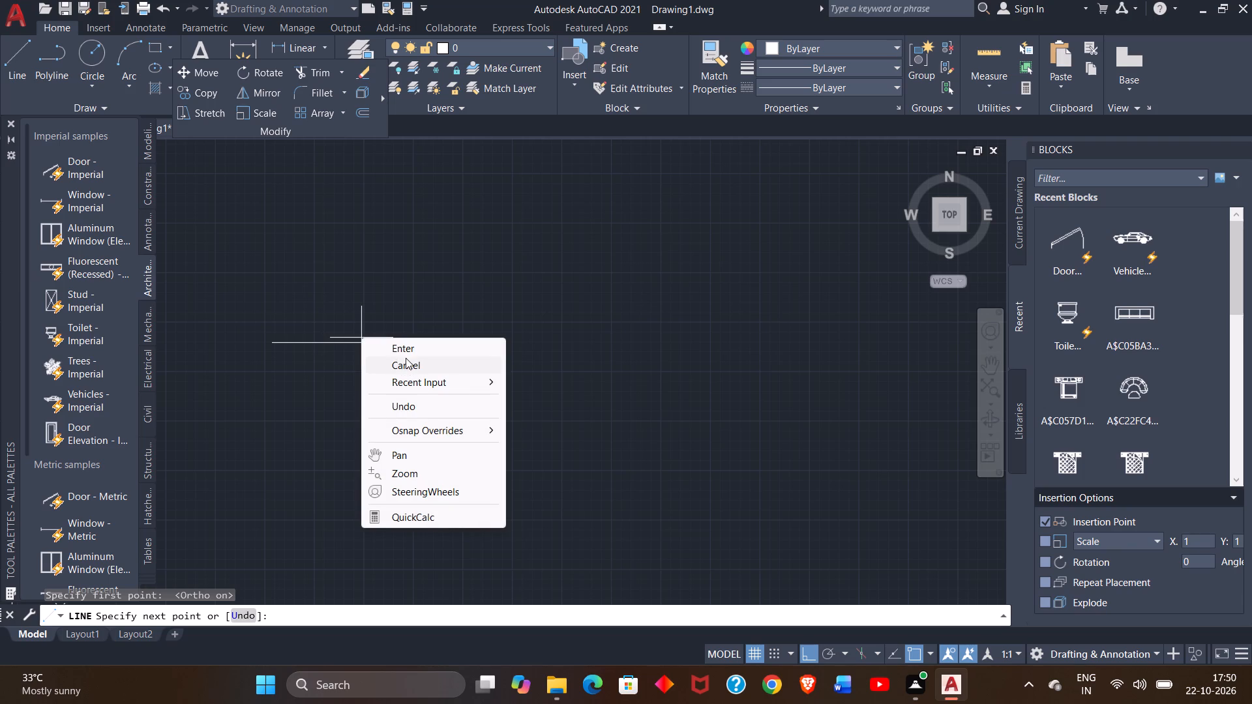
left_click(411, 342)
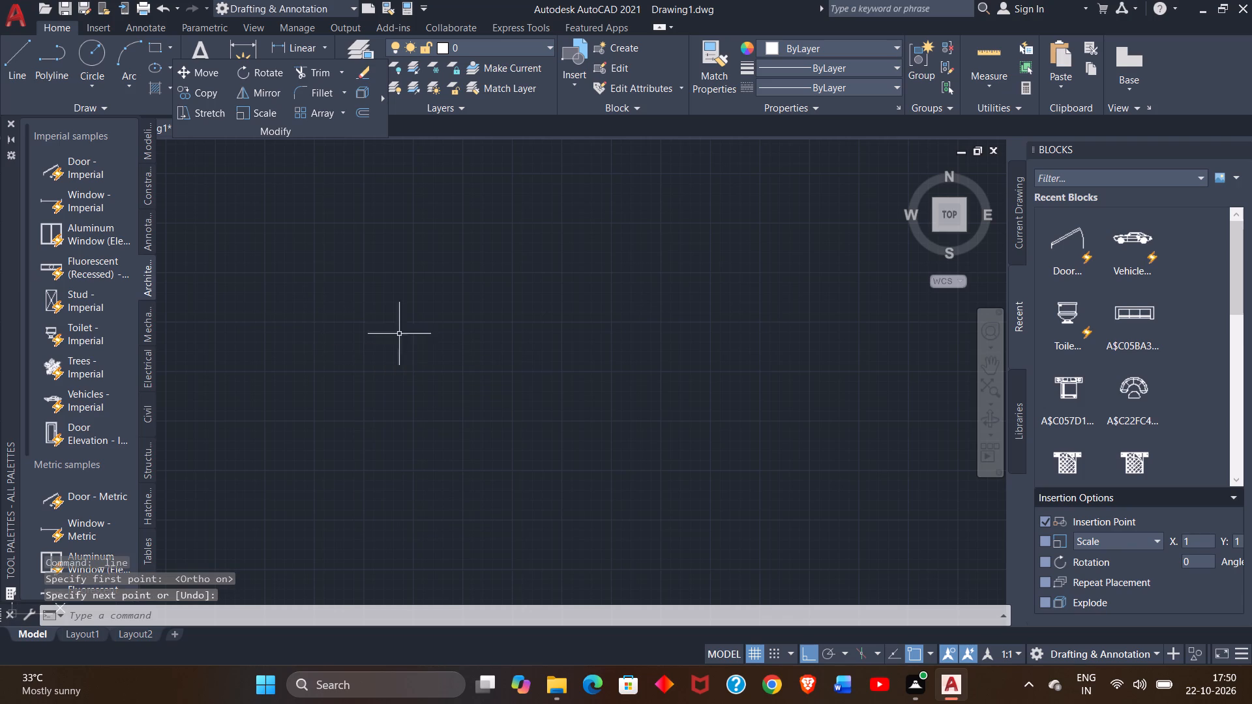
Draw a rectangle with a length of 34' and a width of 60' for the building outline.
left_click(156, 48)
left_click(288, 179)
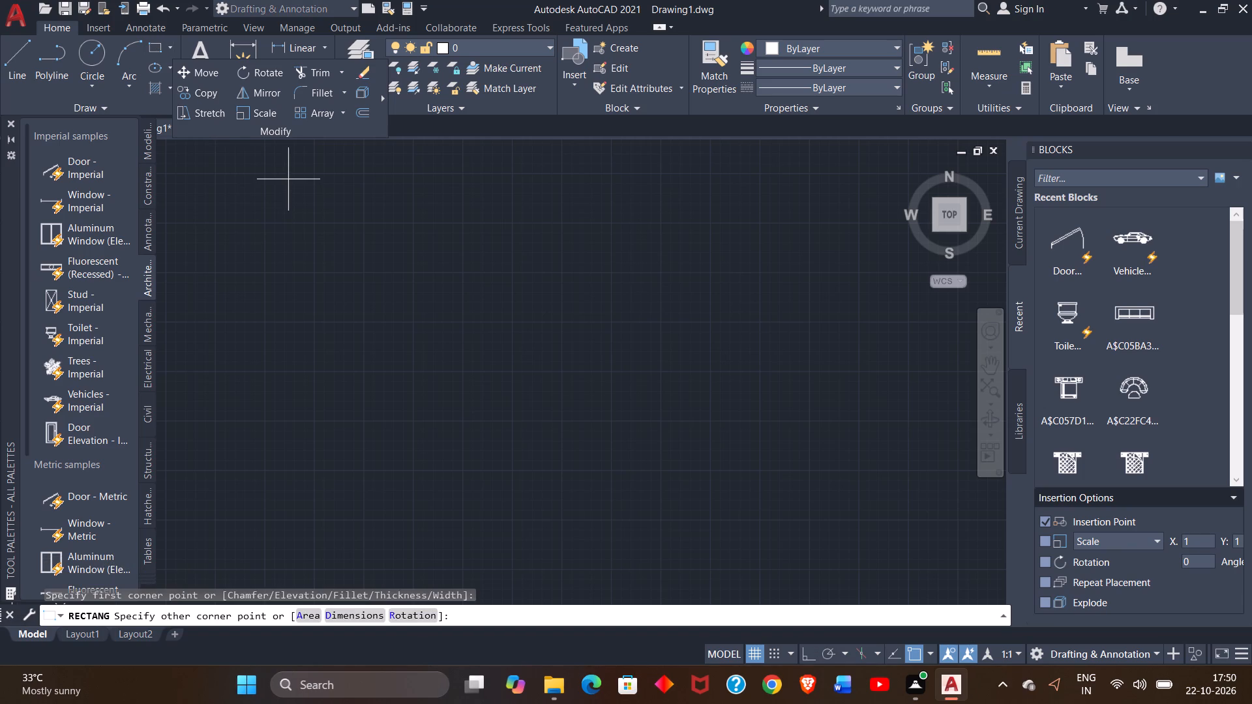
left_click(353, 619)
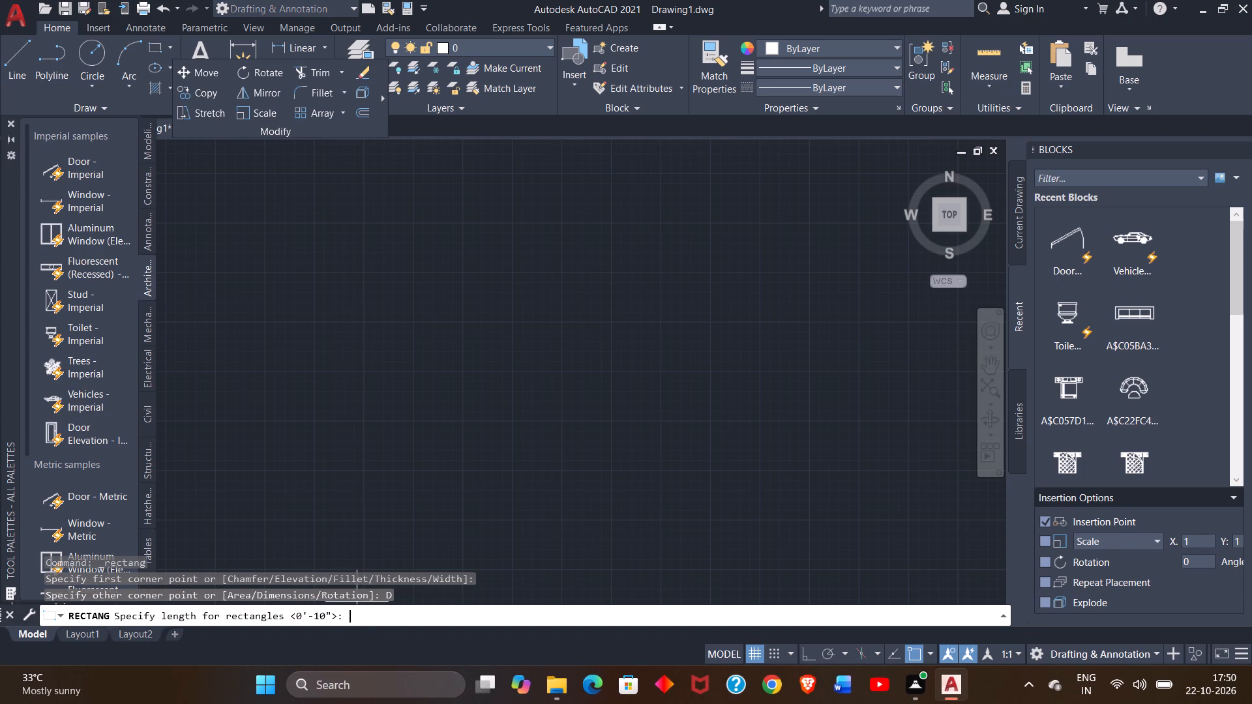
type("34'")
key("Return")
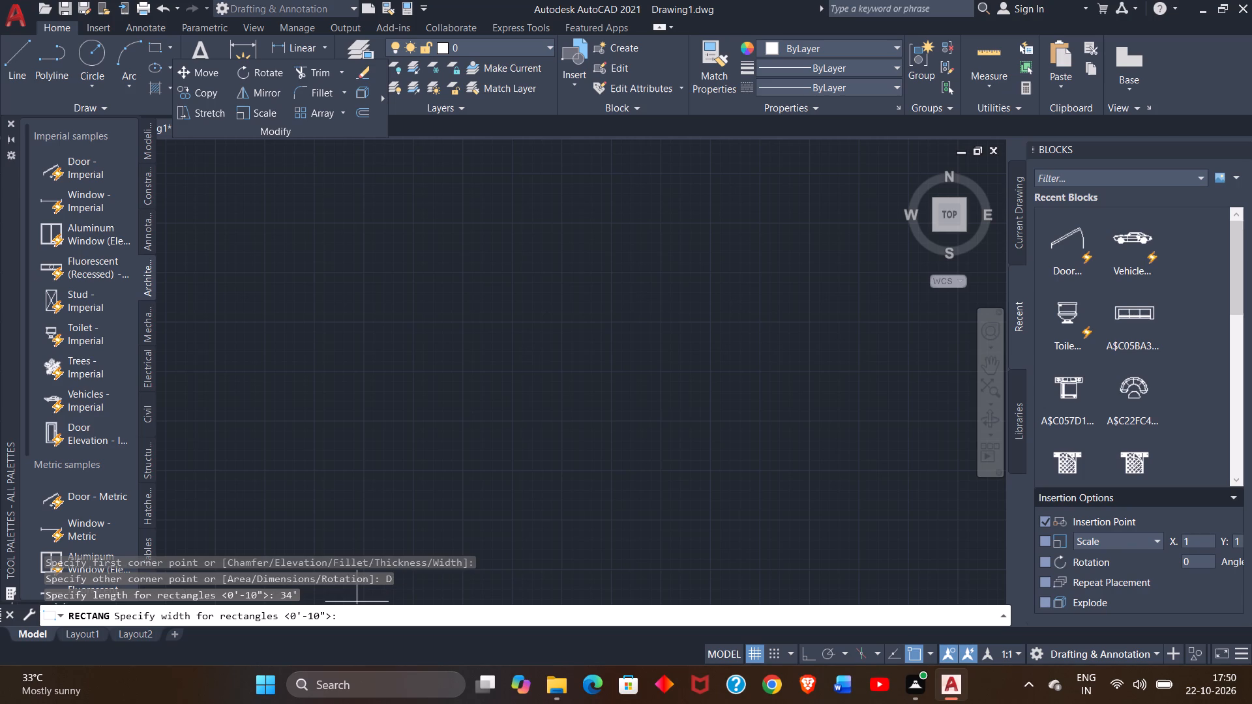
type("60")
key("apostrophe")
key("Return")
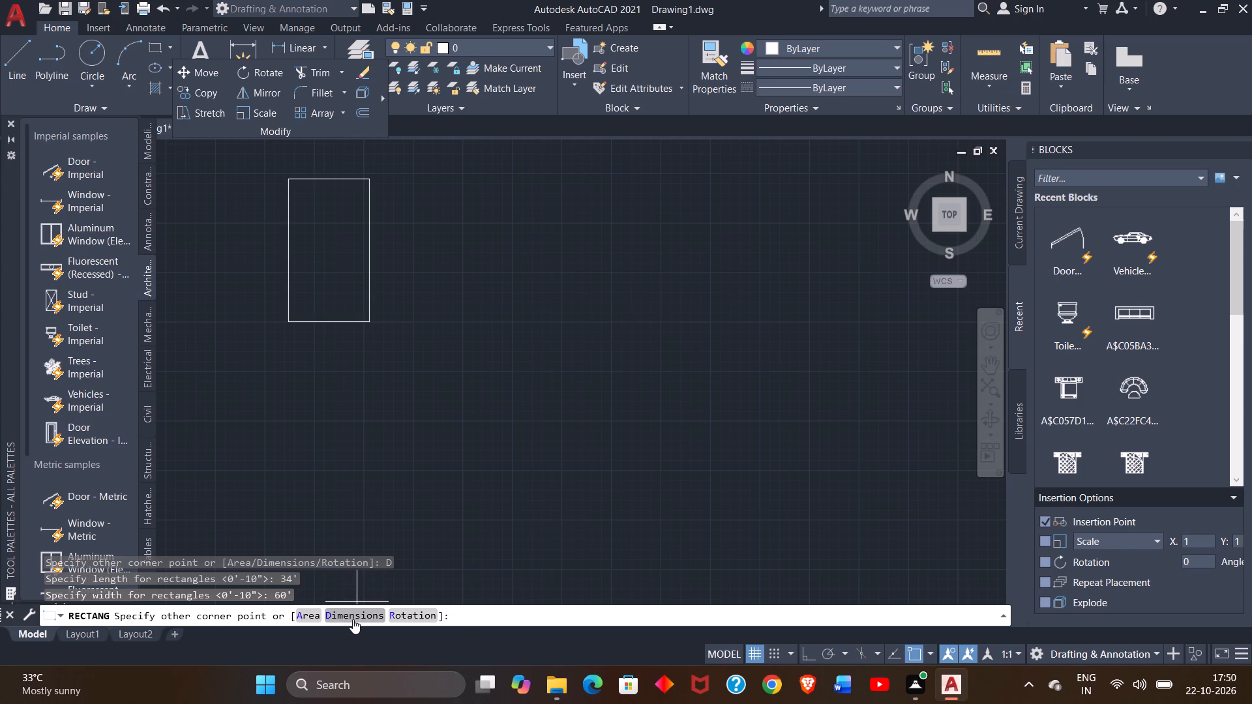
left_click(396, 337)
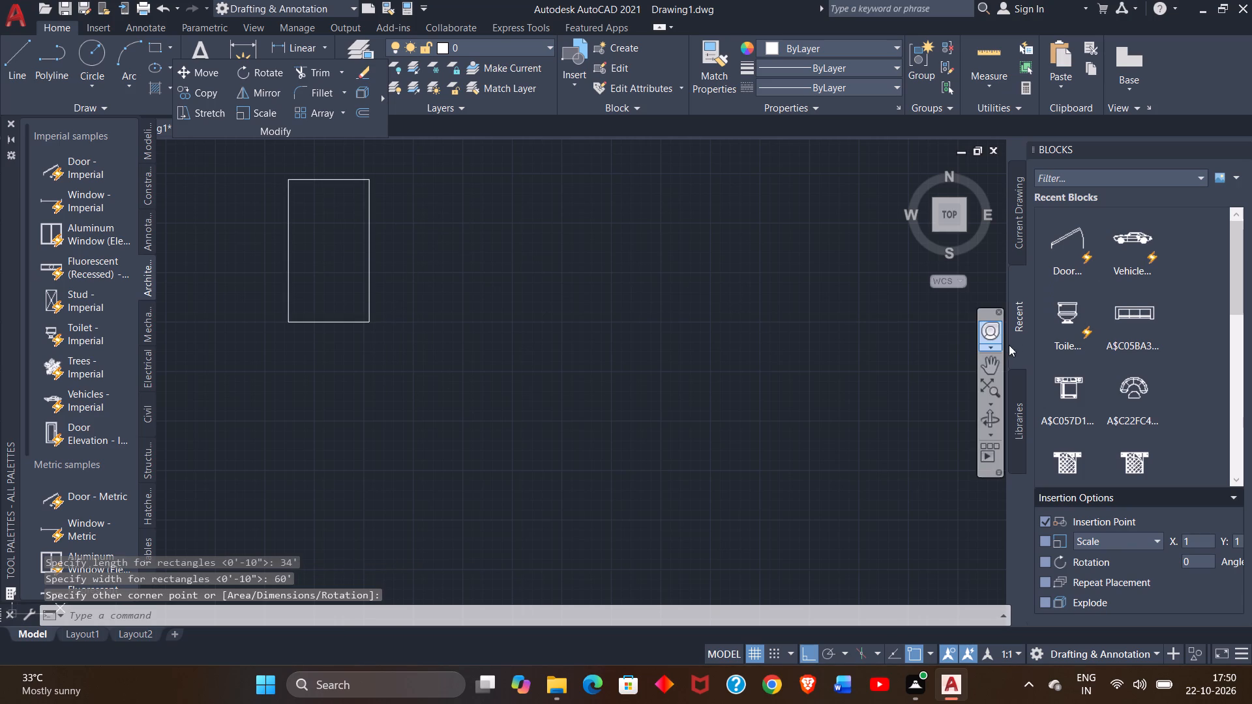
Offset the 34' by 60' rectangle inward by 9" to form the outer wall thickness.
left_click(990, 368)
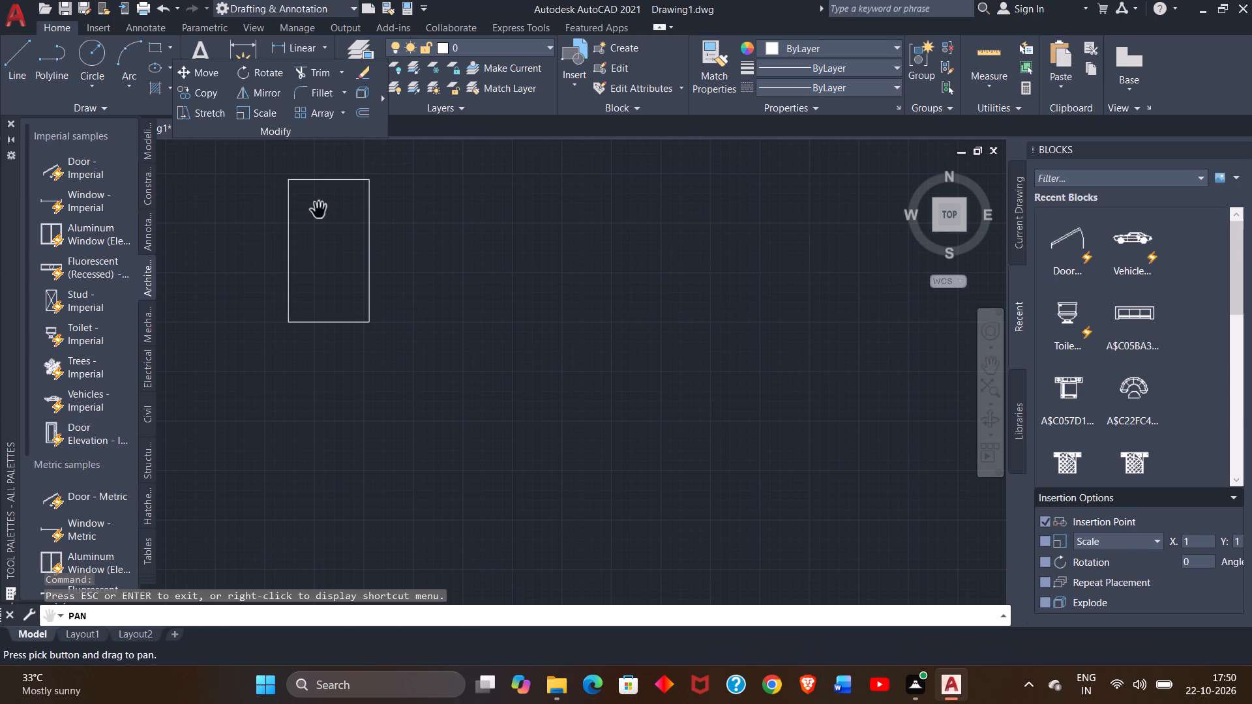
left_click_drag(319, 211, 545, 285)
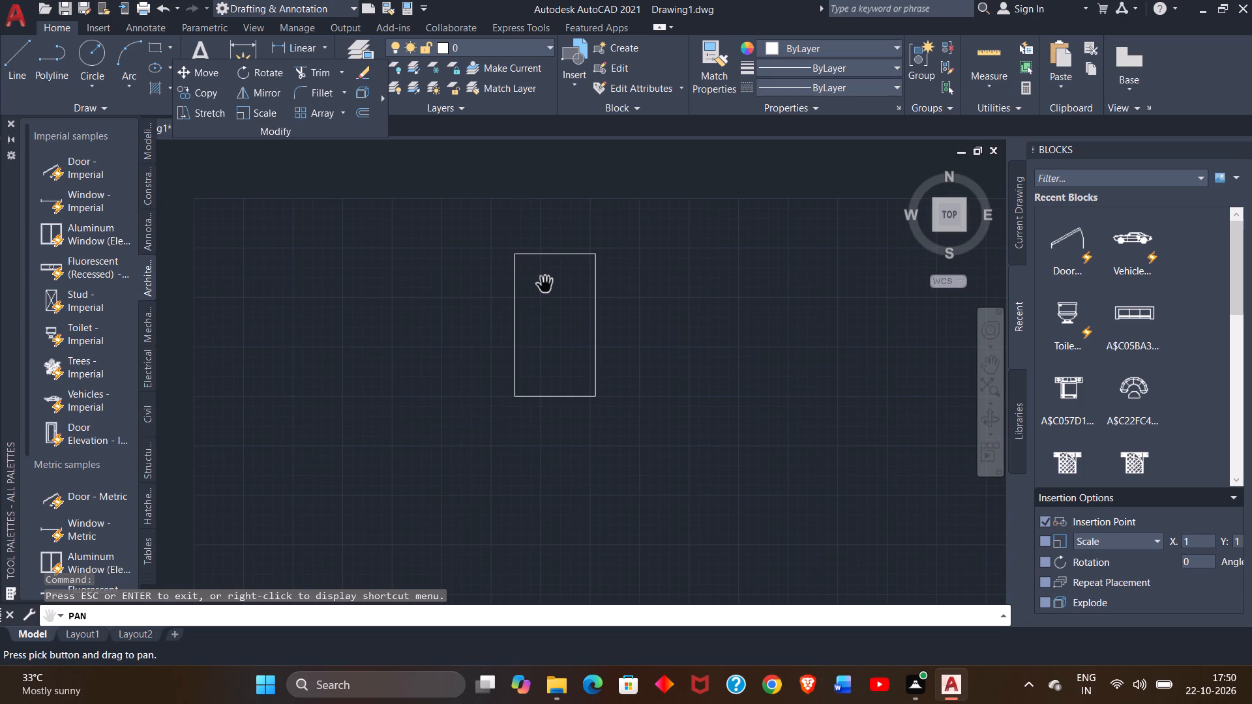
right_click(545, 284)
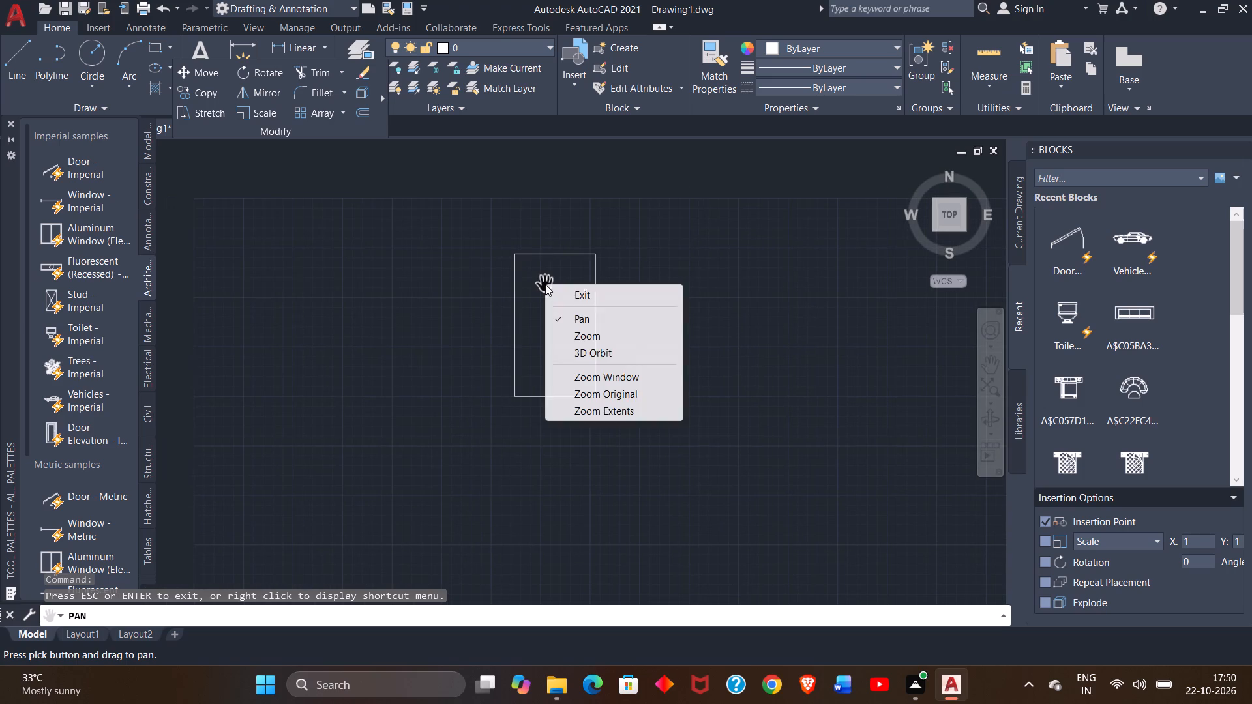
left_click(582, 295)
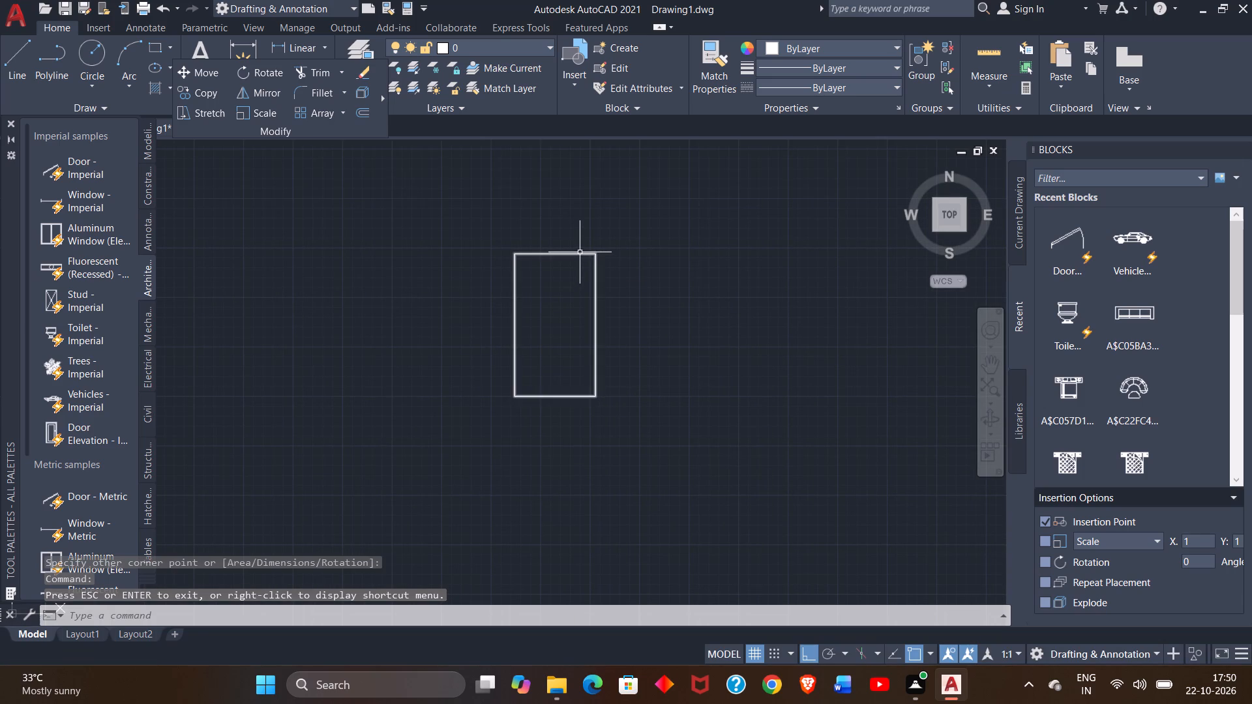
left_click(580, 252)
type("off")
key("Return")
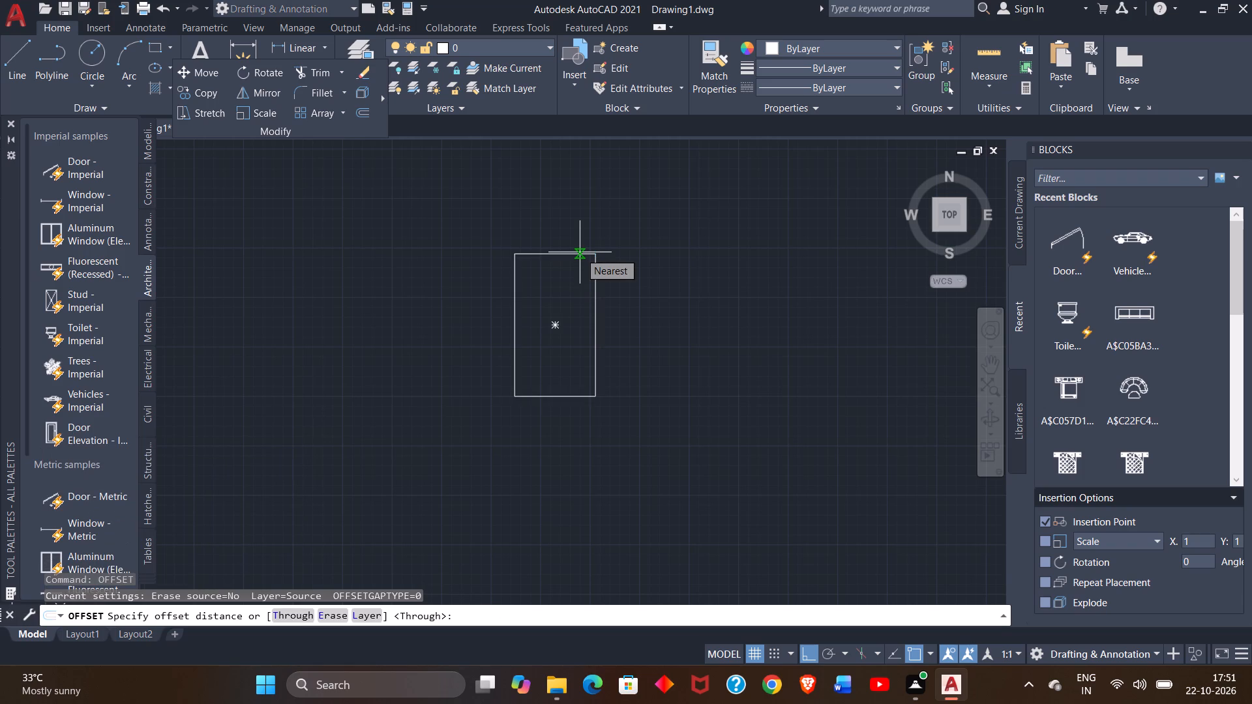
key("9")
key("shift+quotedbl")
key("Return")
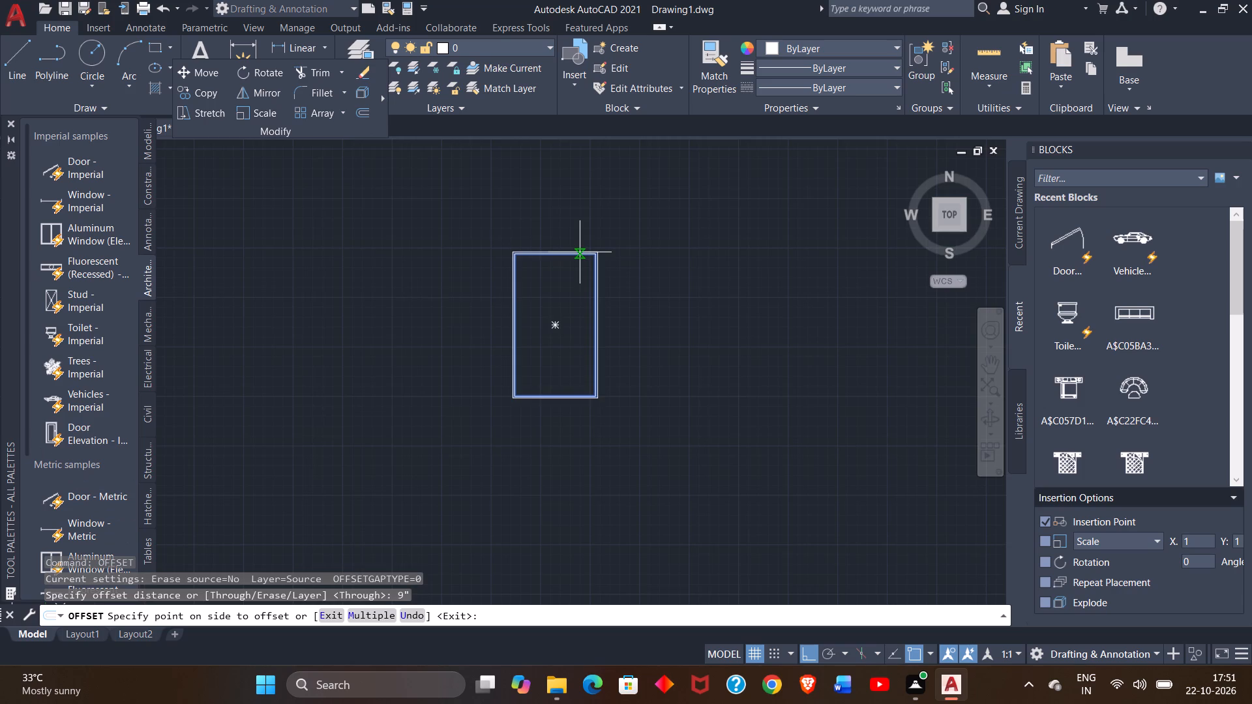
scroll(580, 252, "up", 5, "ctrl")
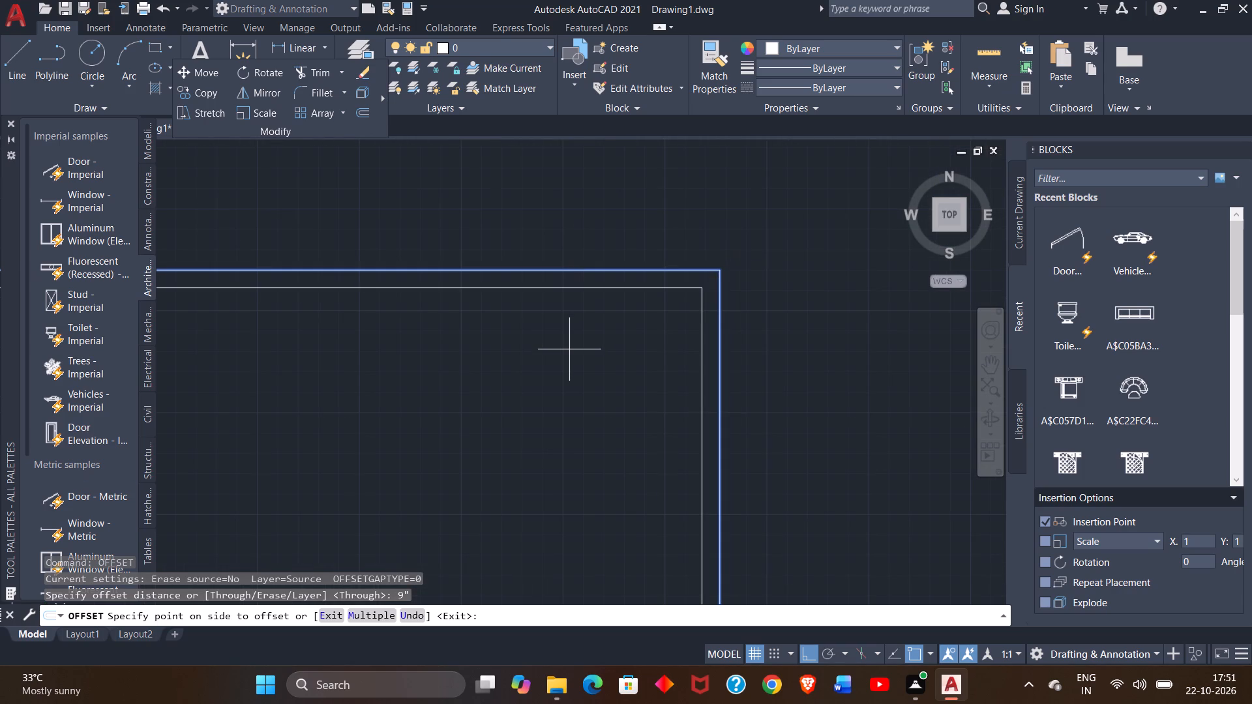
scroll(569, 349, "down", 3, "ctrl")
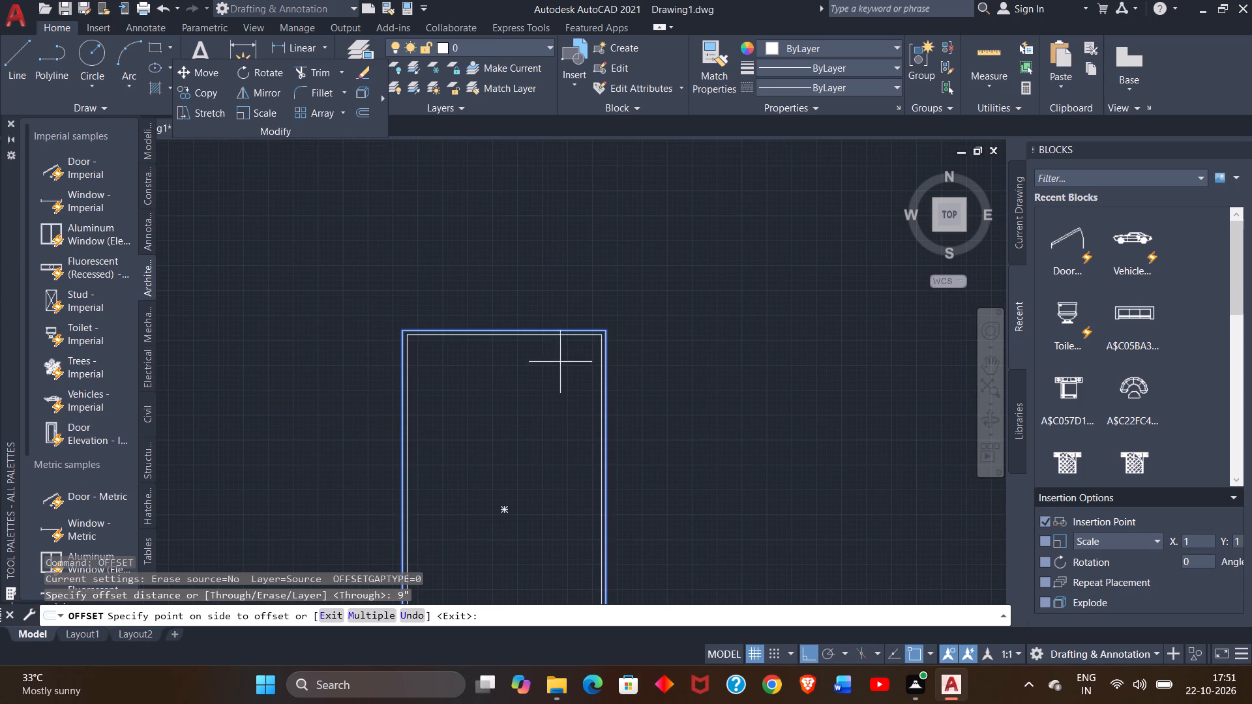
left_click(555, 385)
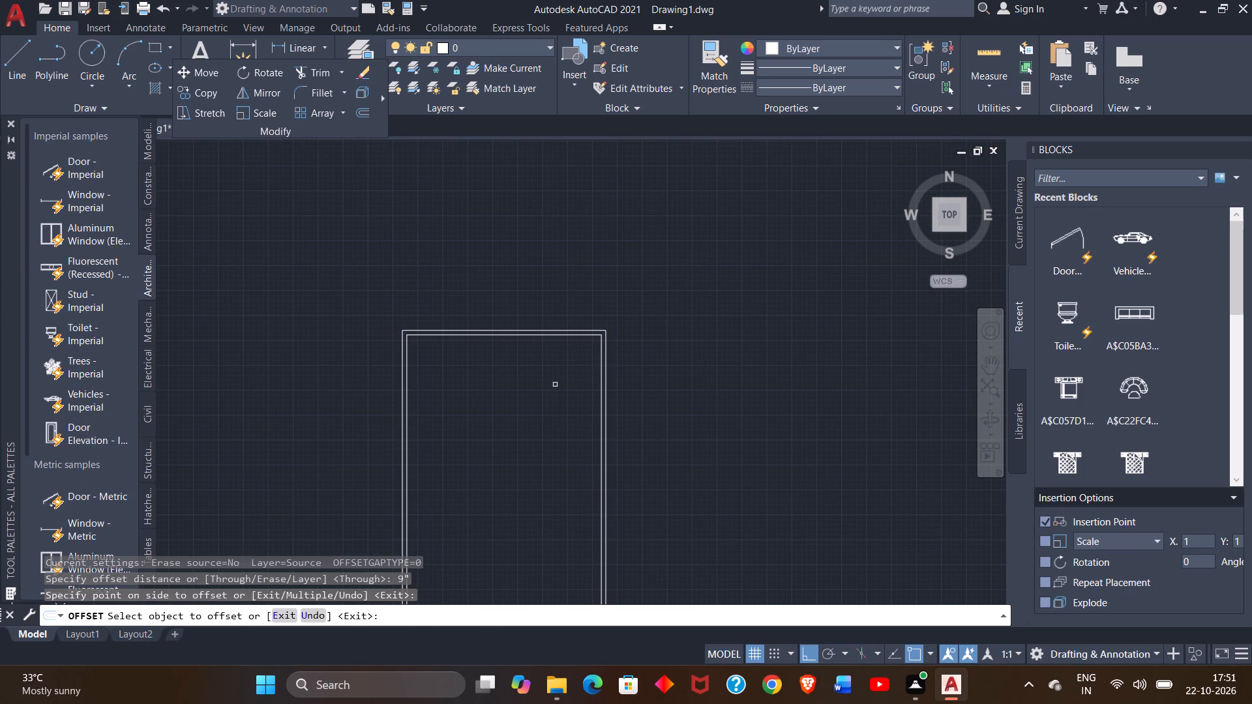
right_click(555, 385)
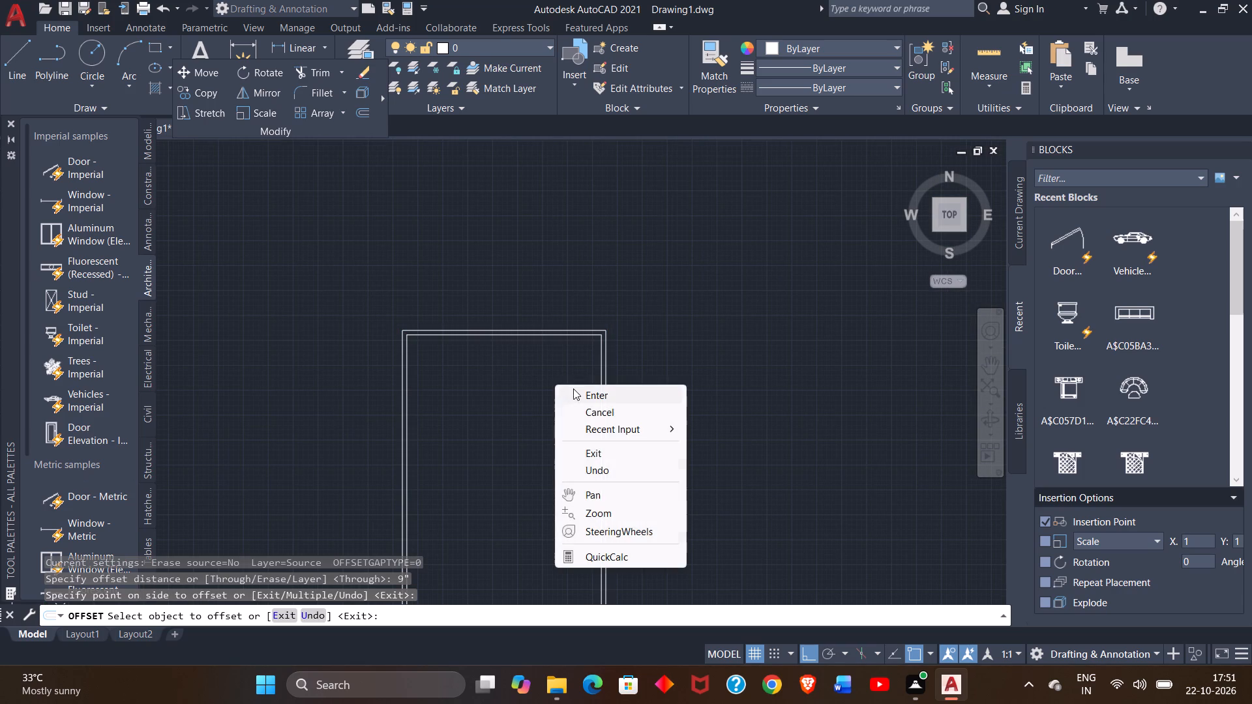
left_click(574, 390)
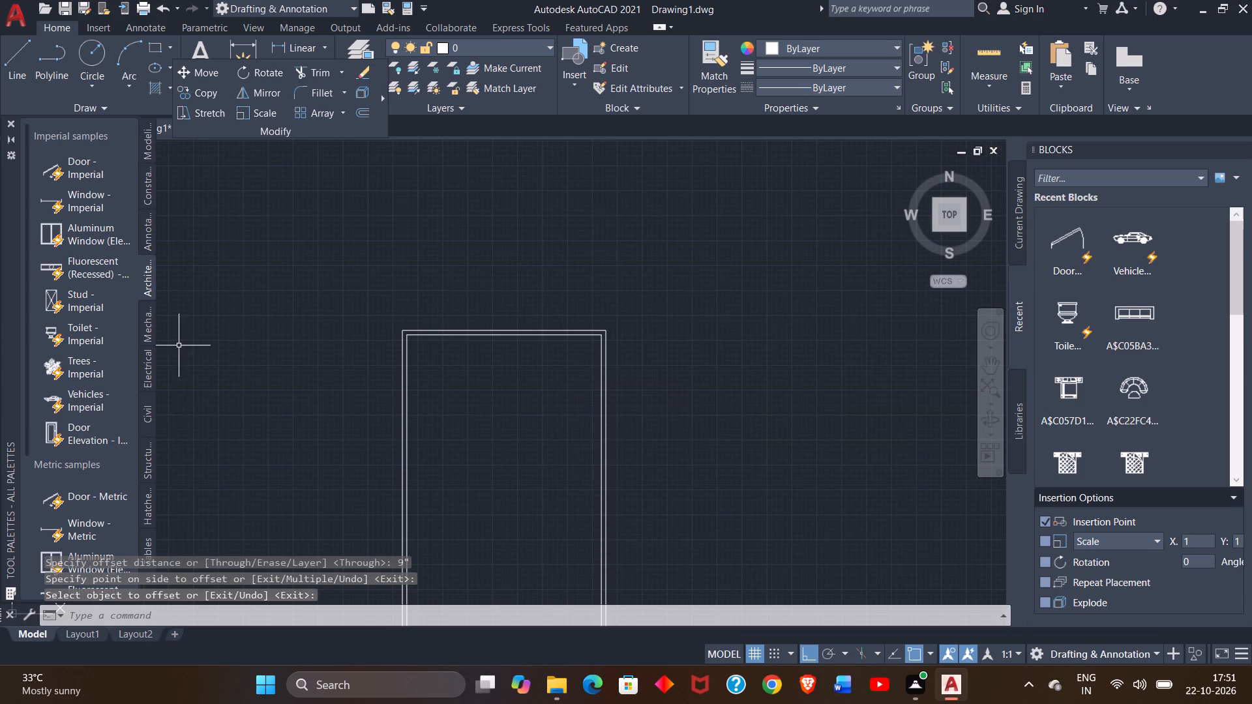
Draw a partition outline from the inner wall's upper-left corner: 5'6" right, 5' down, 6" right, and back up to the inner top edge.
left_click(18, 52)
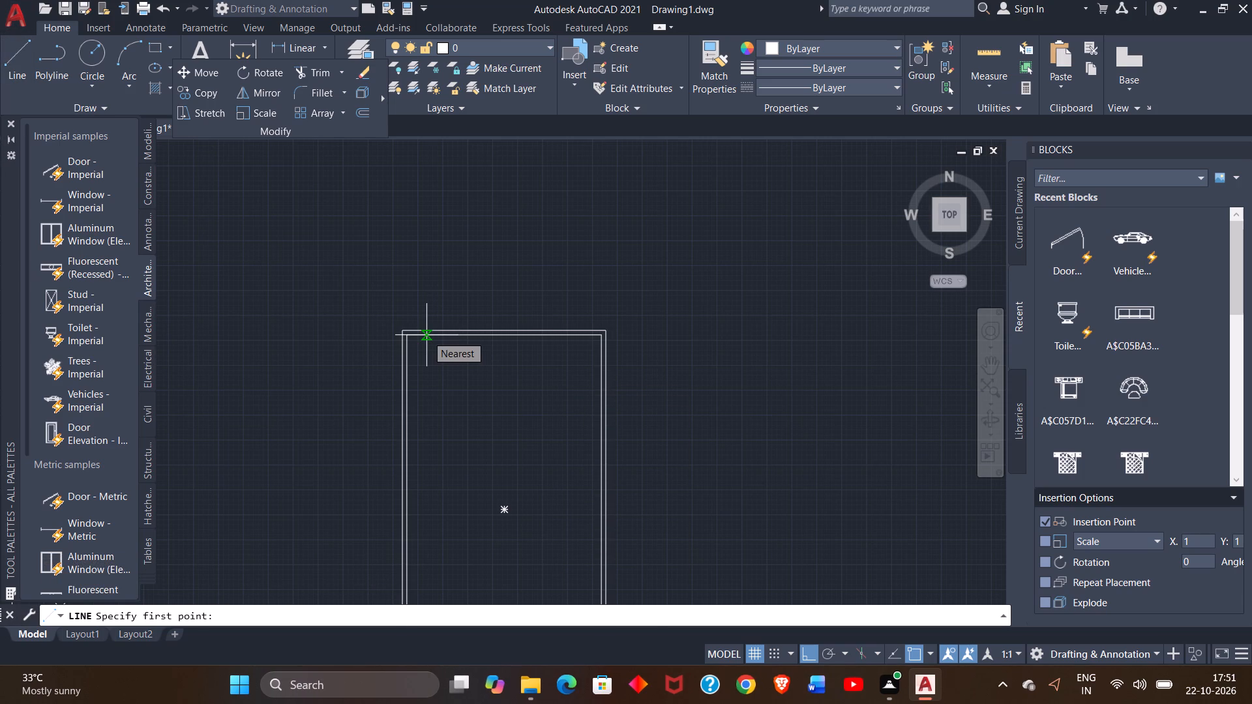
scroll(426, 335, "up", 1, "ctrl")
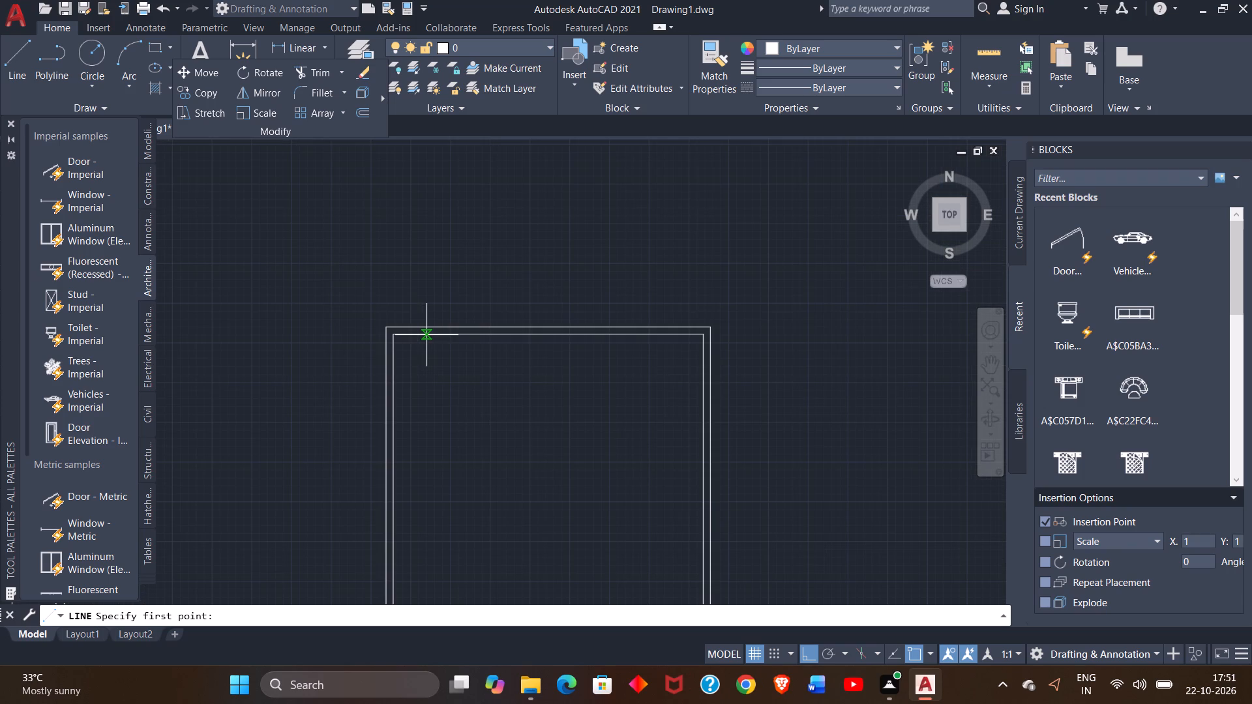
left_click(391, 337)
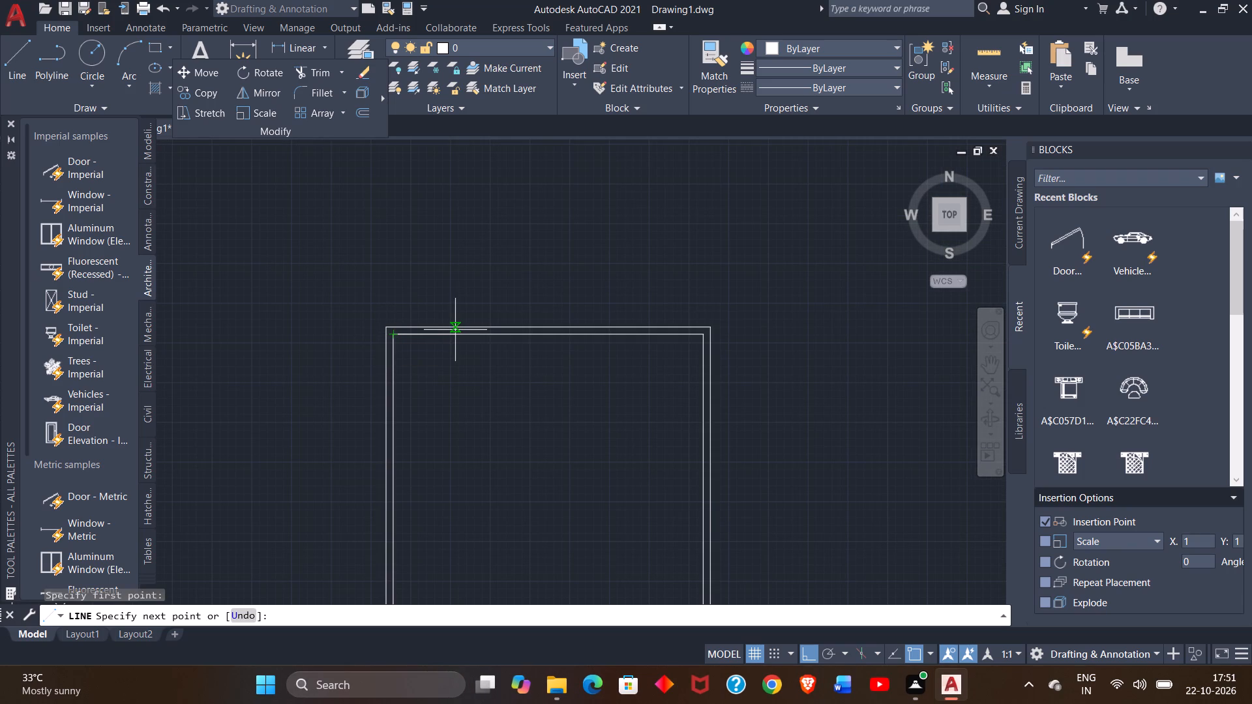
type("5'6")
key("shift+quotedbl")
key("Return")
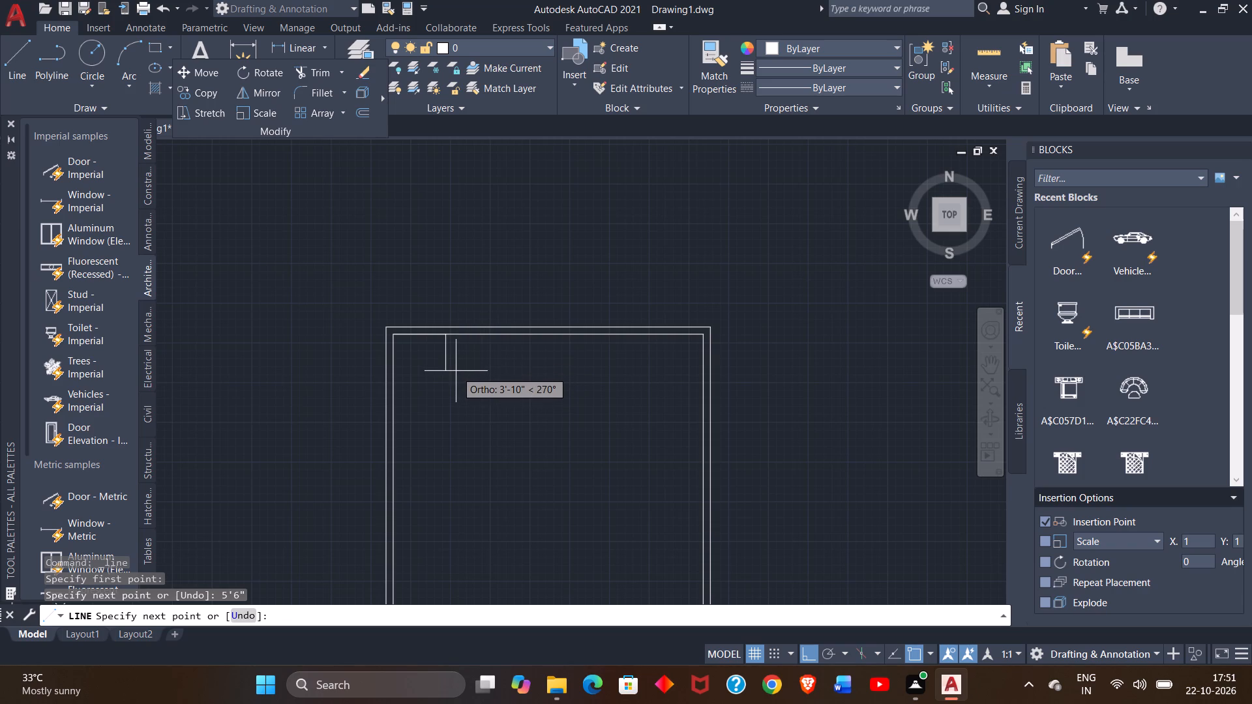
type("5'")
key("Return")
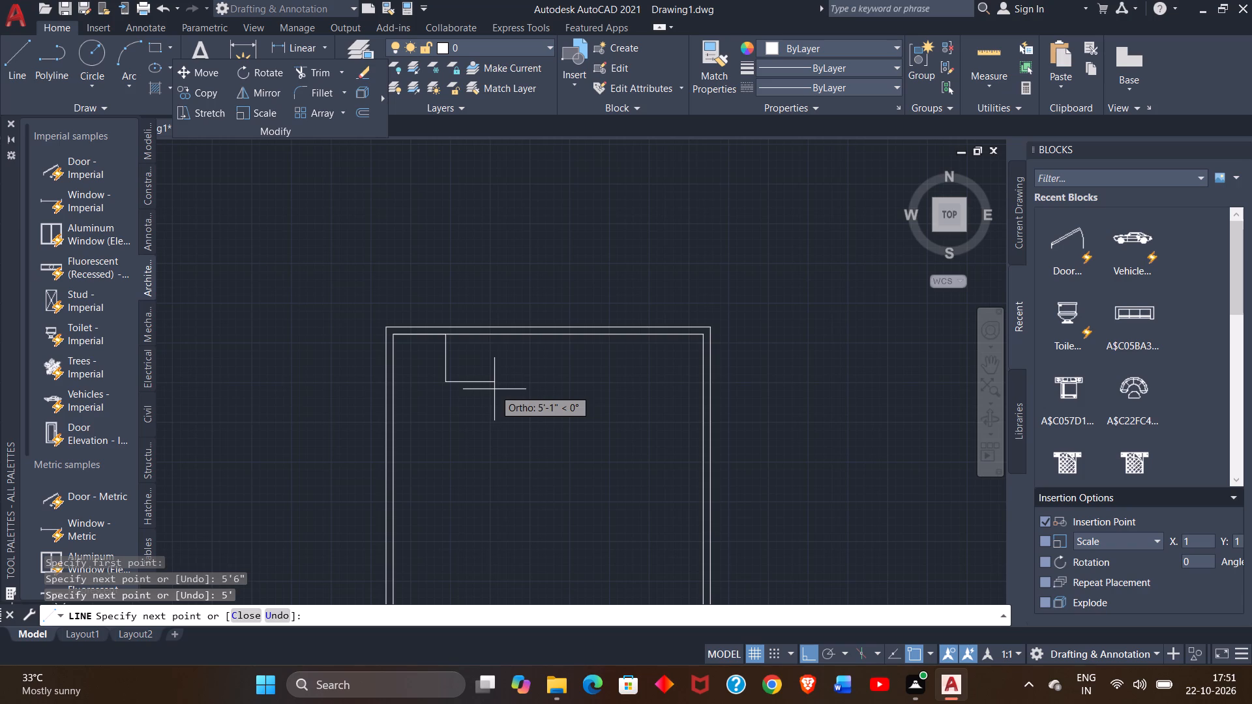
key("6")
key("shift+quotedbl")
key("Return")
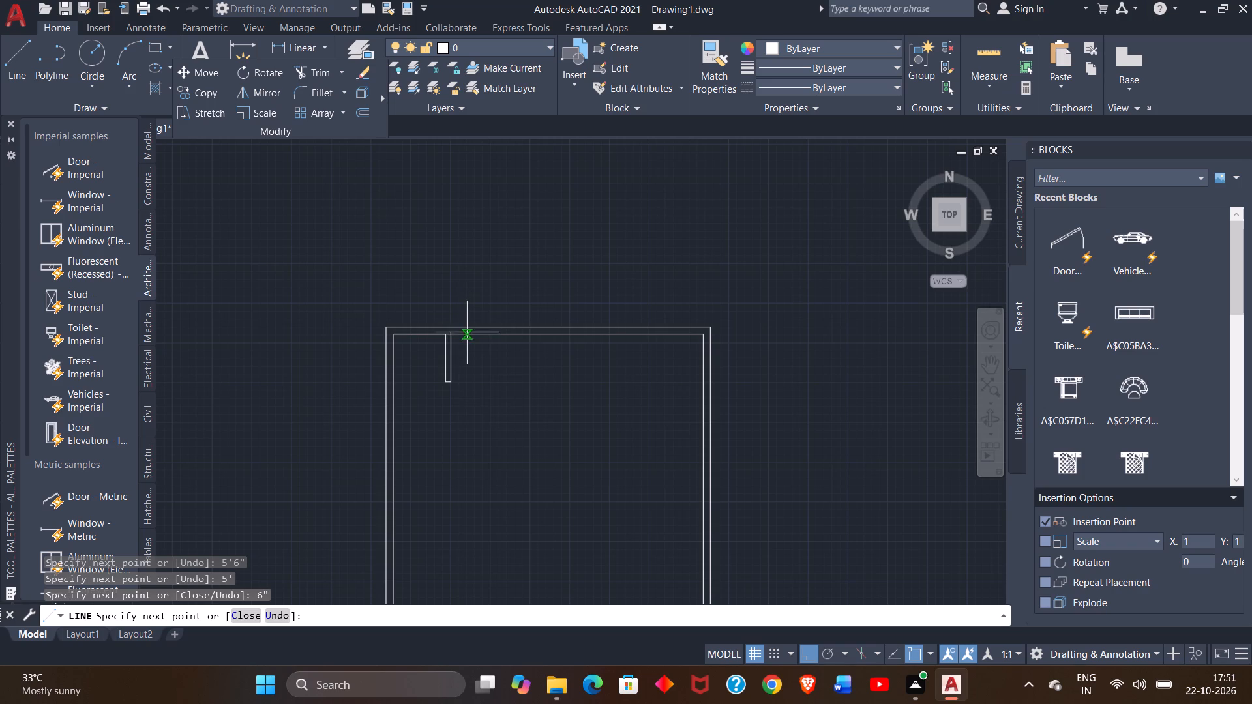
left_click(455, 338)
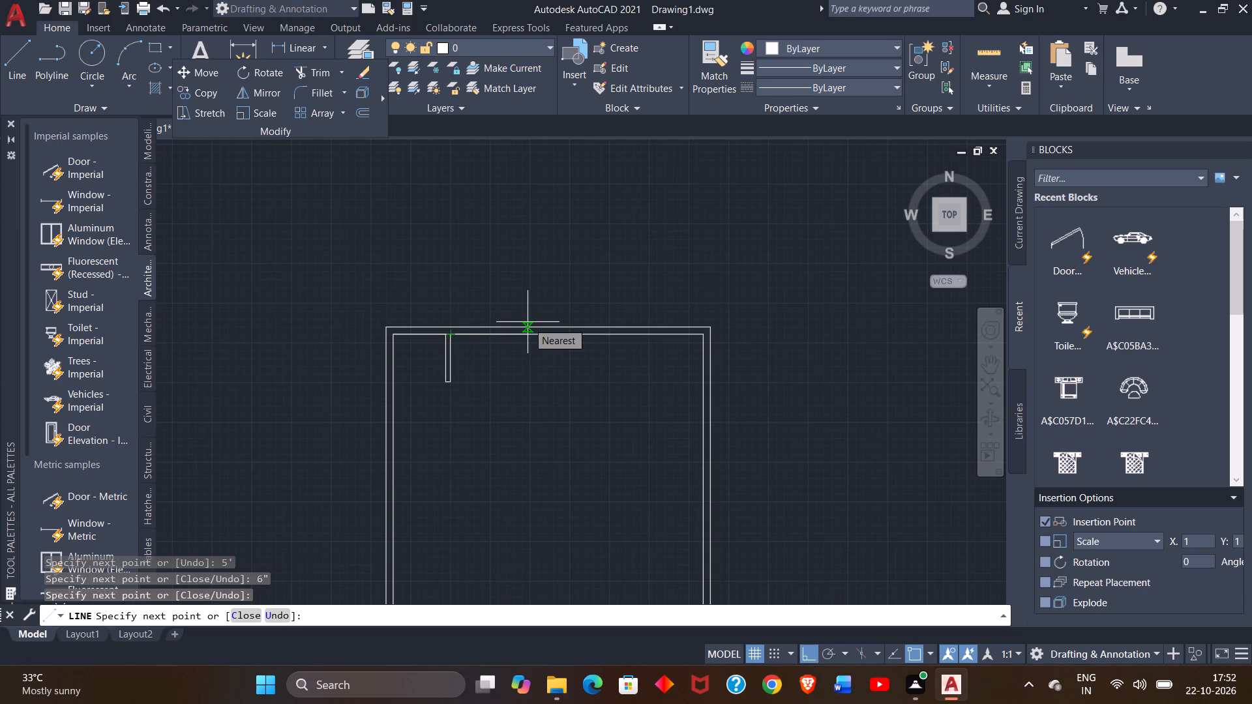
Continue the line 8' right along the inner top edge, 5'6" down, and a further 10'6" down.
type("8'")
key("Return")
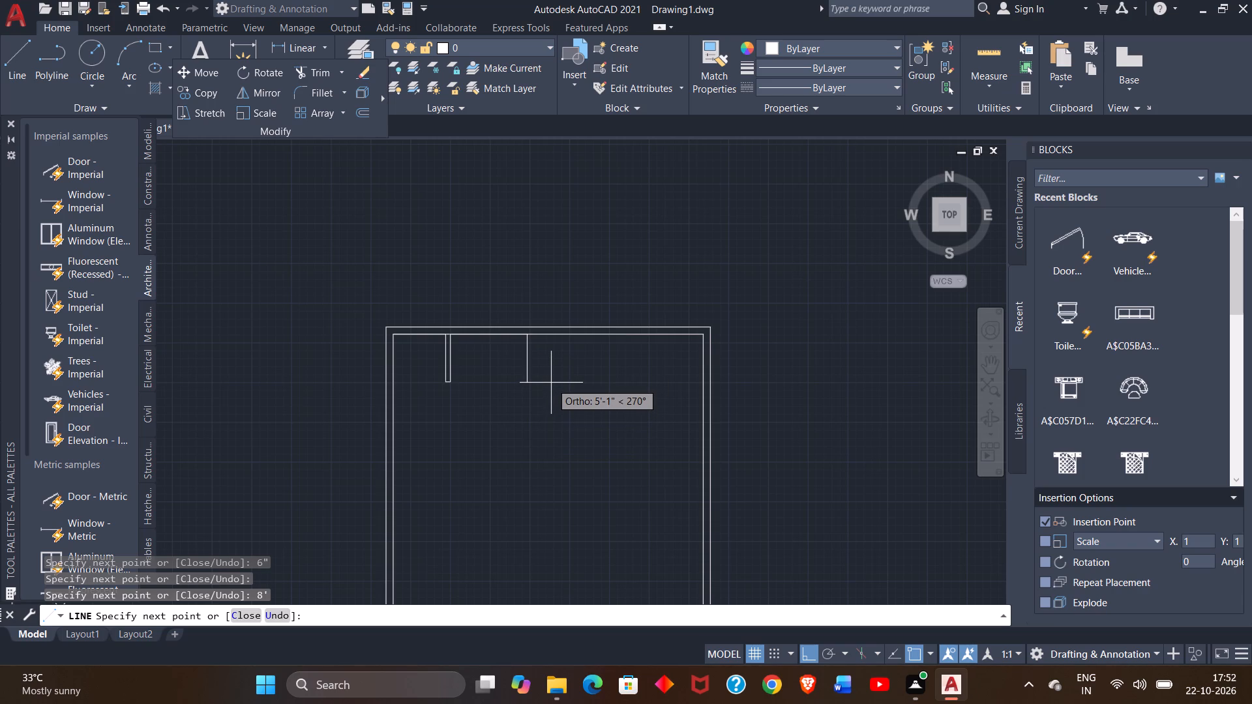
type("5'6")
key("shift+quotedbl")
key("Return")
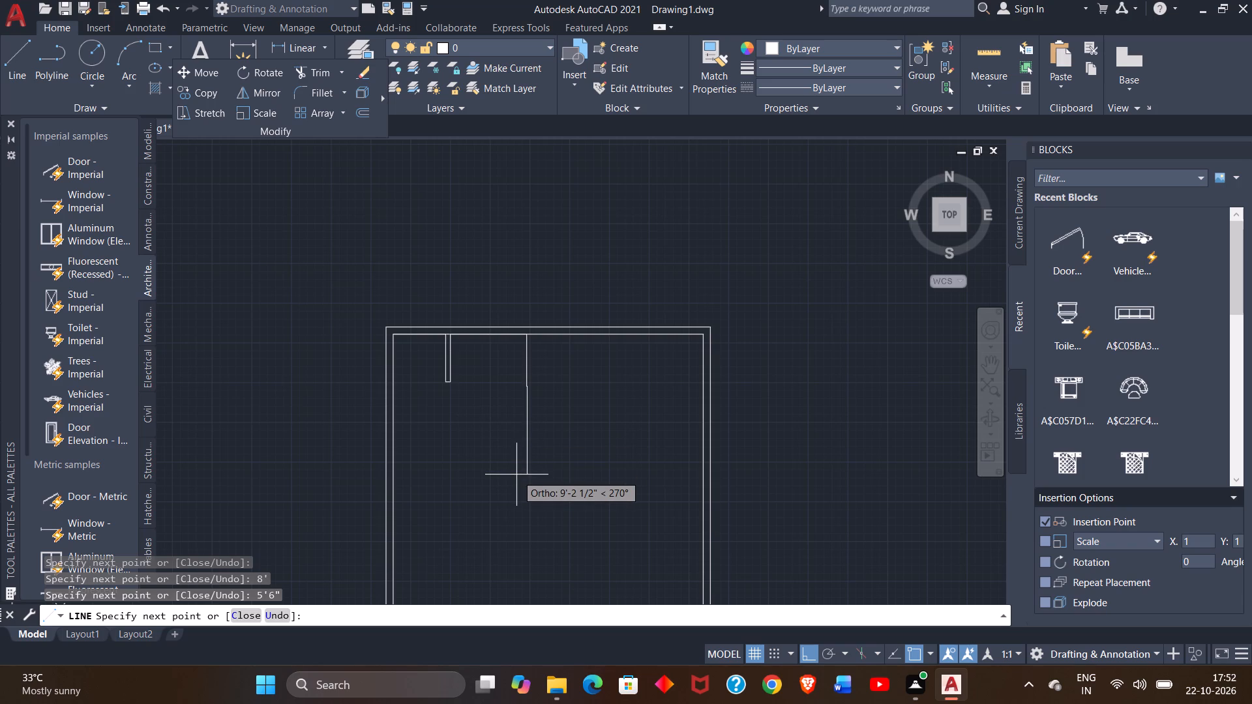
type("10")
key("apostrophe")
key("6")
key("shift+quotedbl")
key("Return")
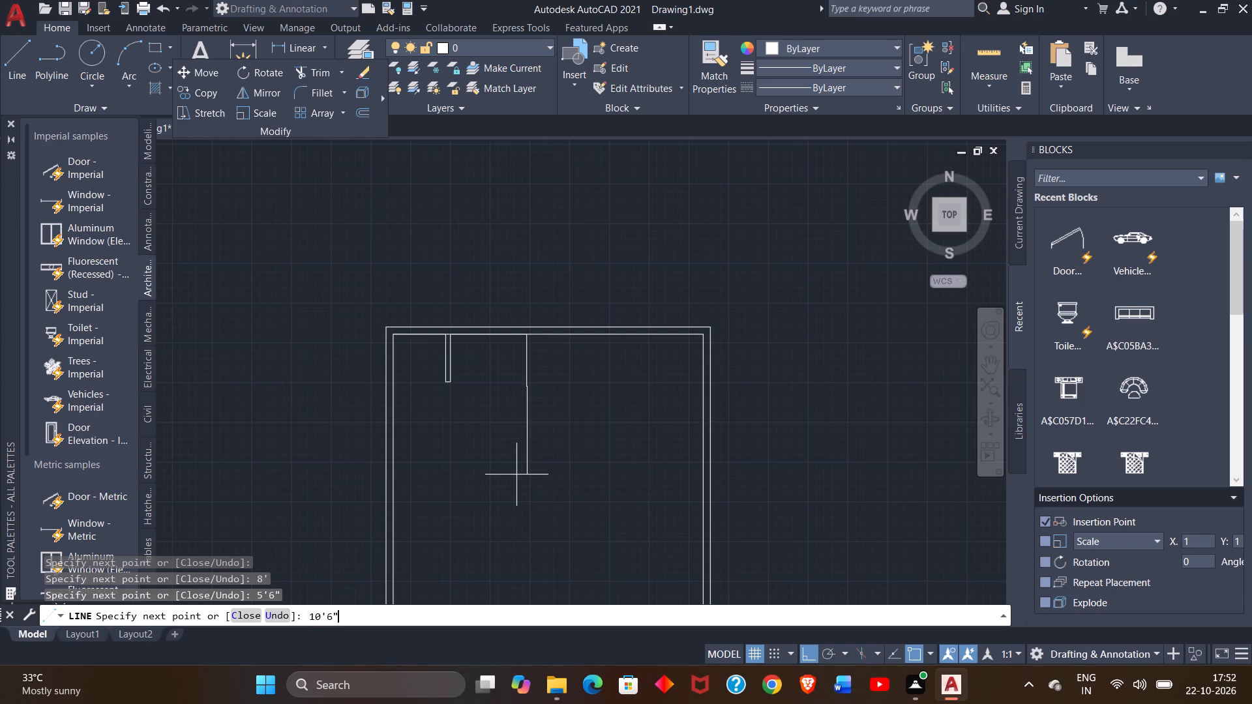
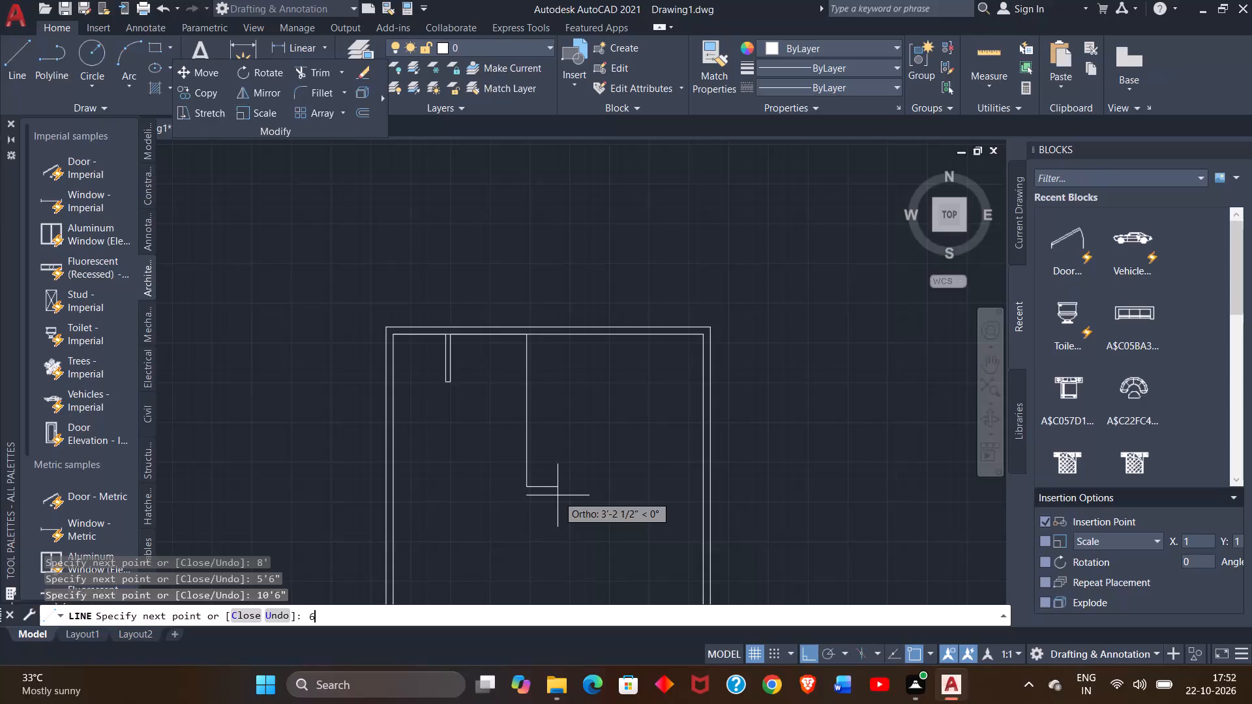
Complete the second partition outline with a 6" segment to the right and a line back up to the inner top edge.
key("shift+quotedbl")
key("Return")
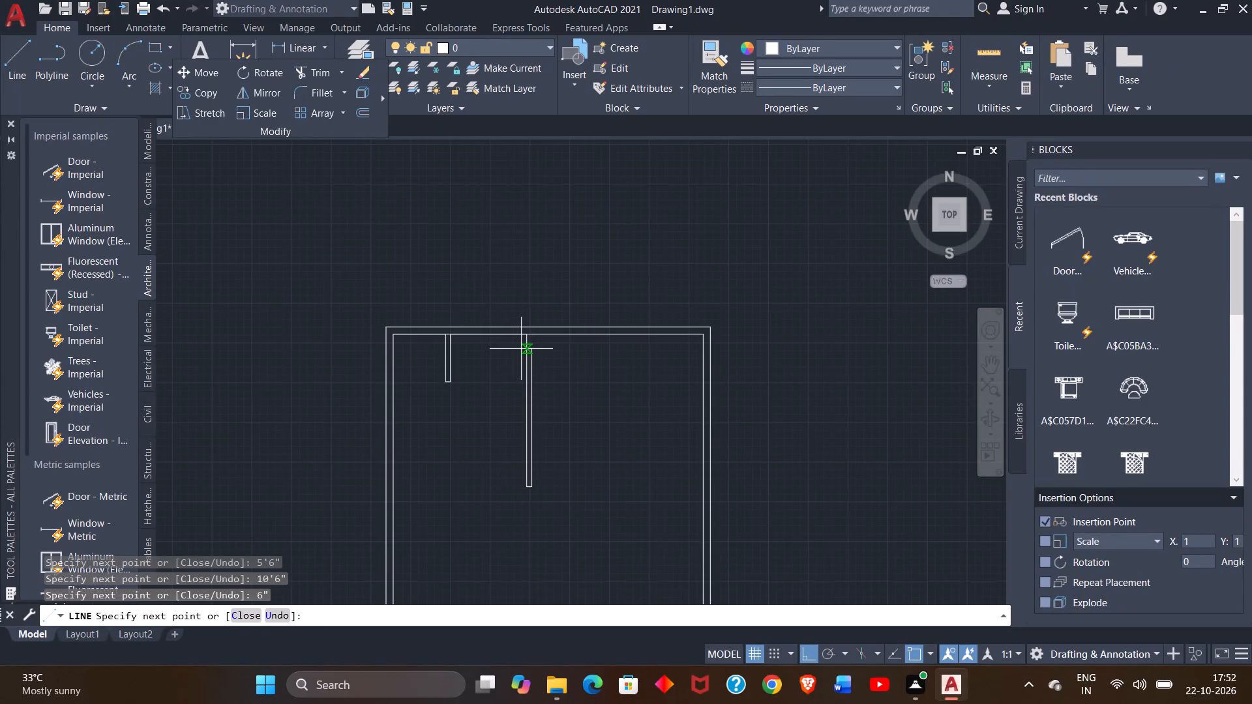
left_click(534, 332)
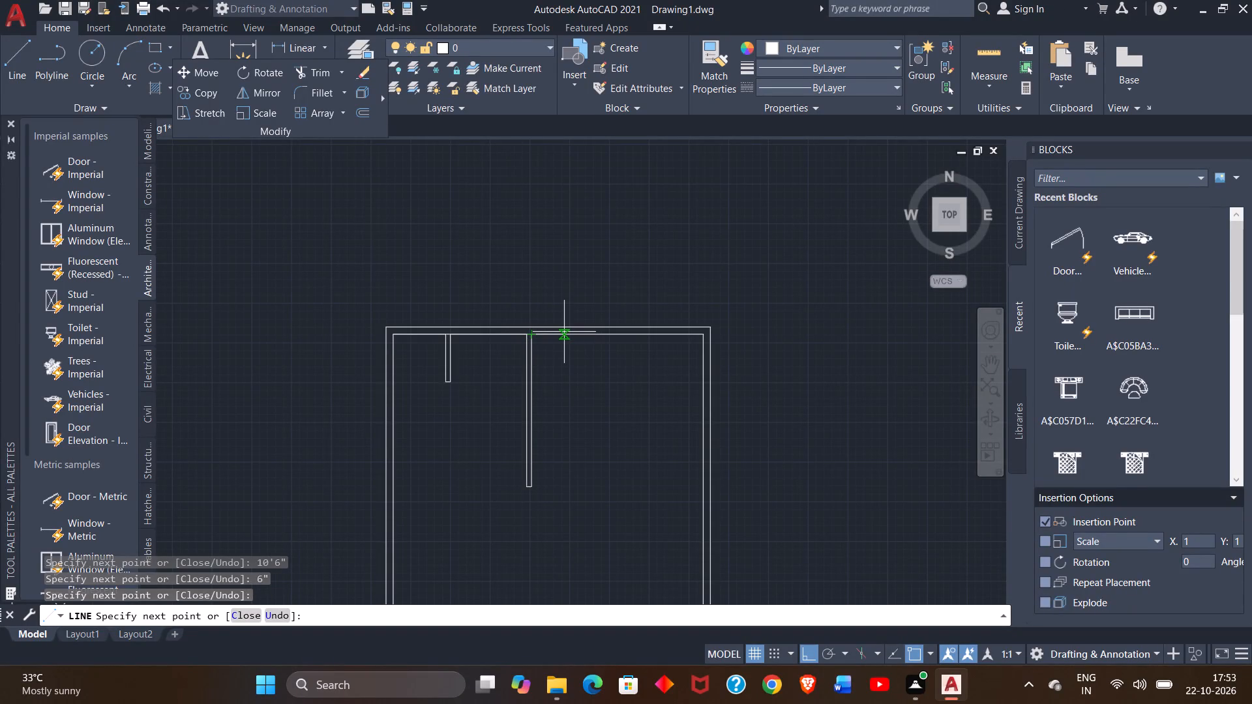
Continue the line 4' right along the inner top edge, down level with the previous partition's end, 6" right, and back up to the edge.
type("4'")
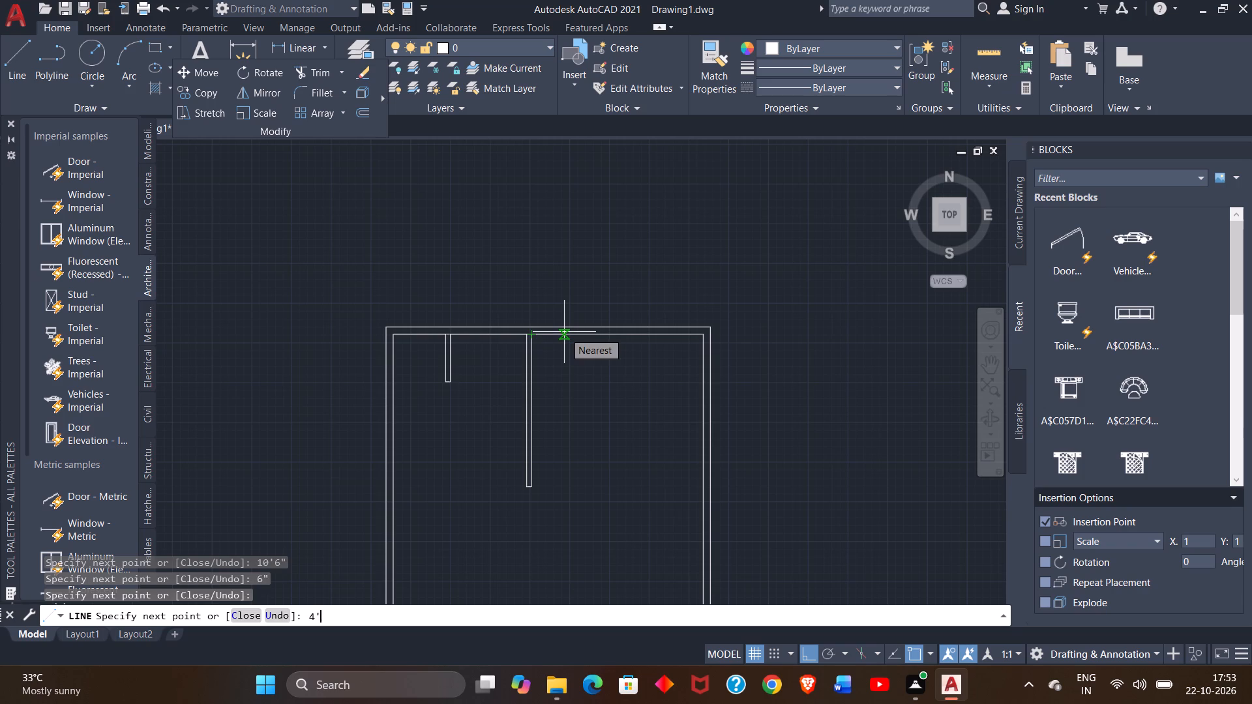
key("Return")
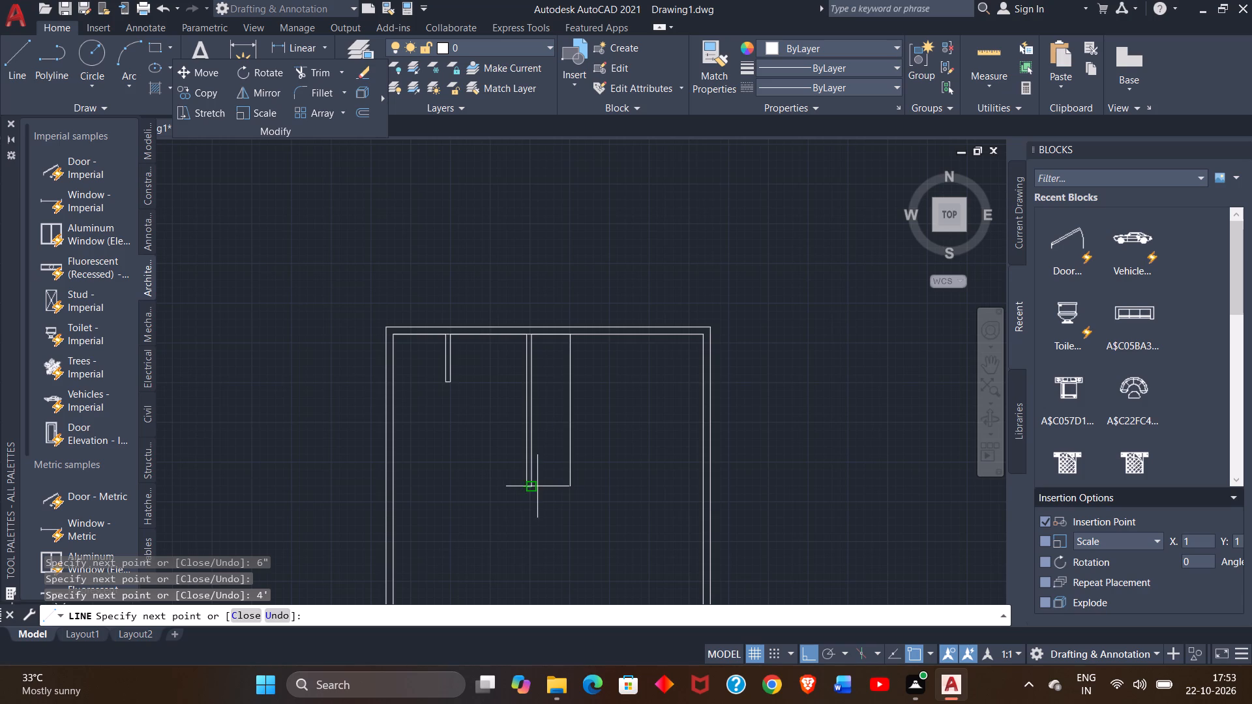
left_click(571, 484)
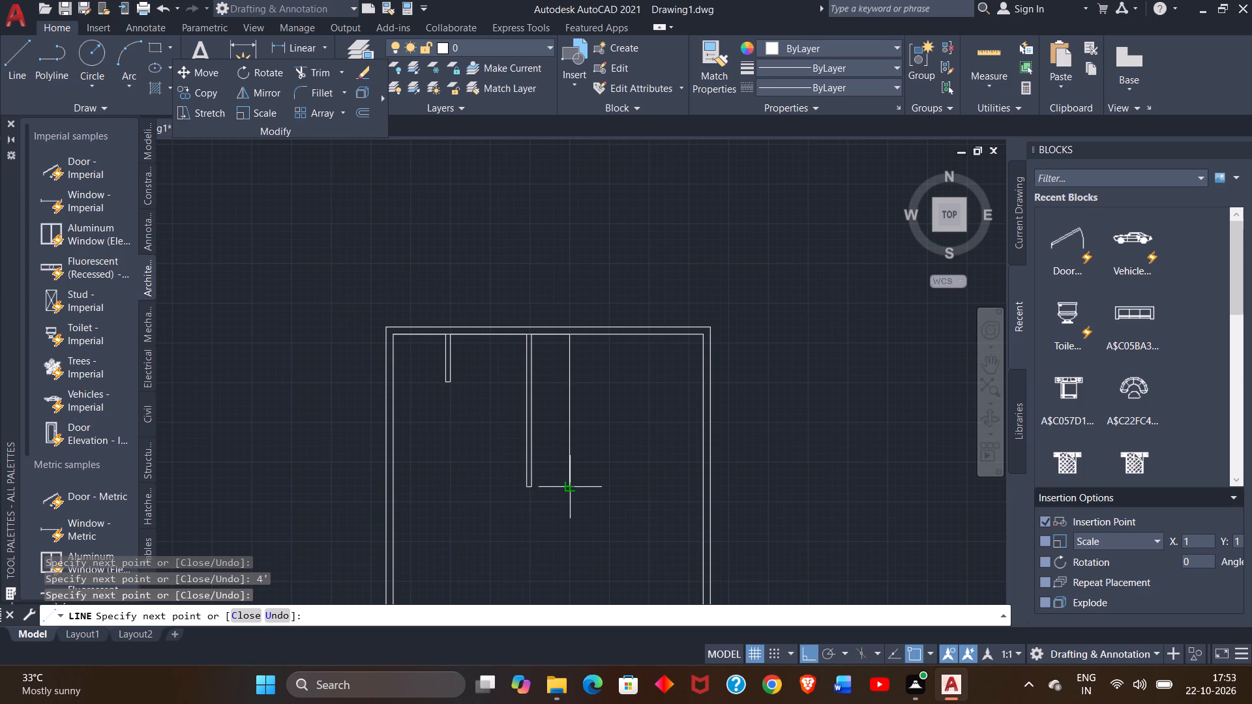
key("6")
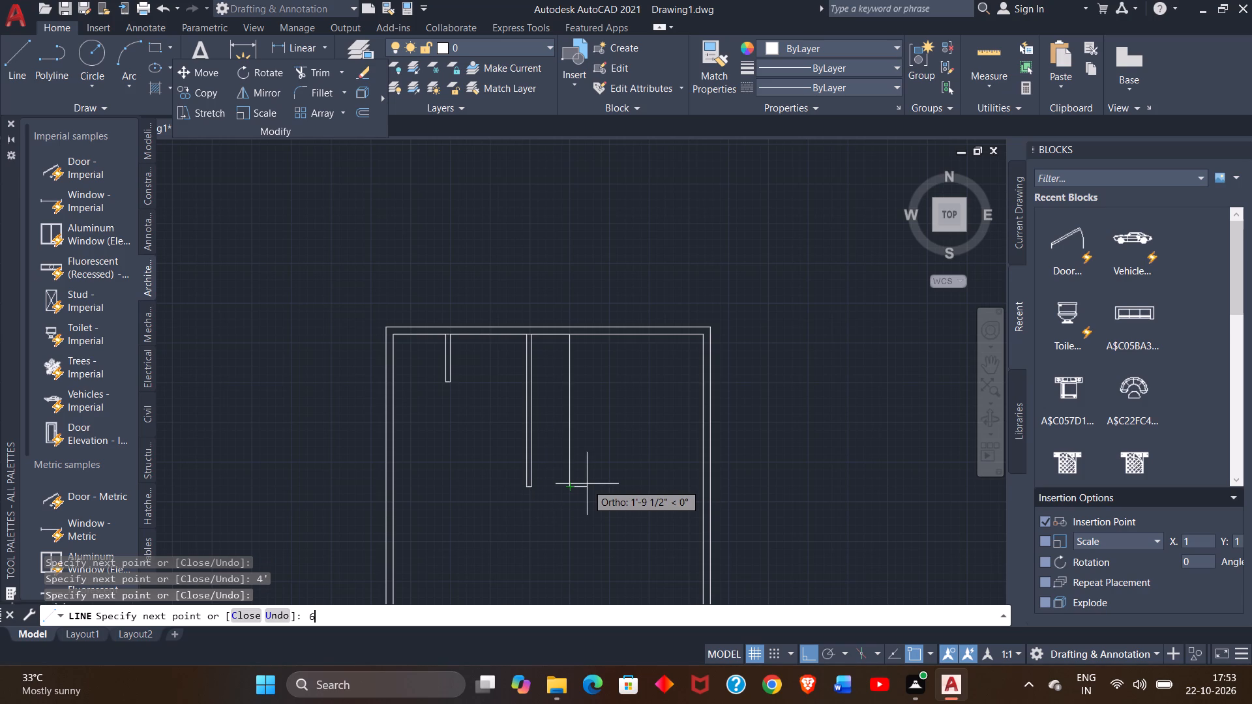
key("shift+quotedbl")
key("Return")
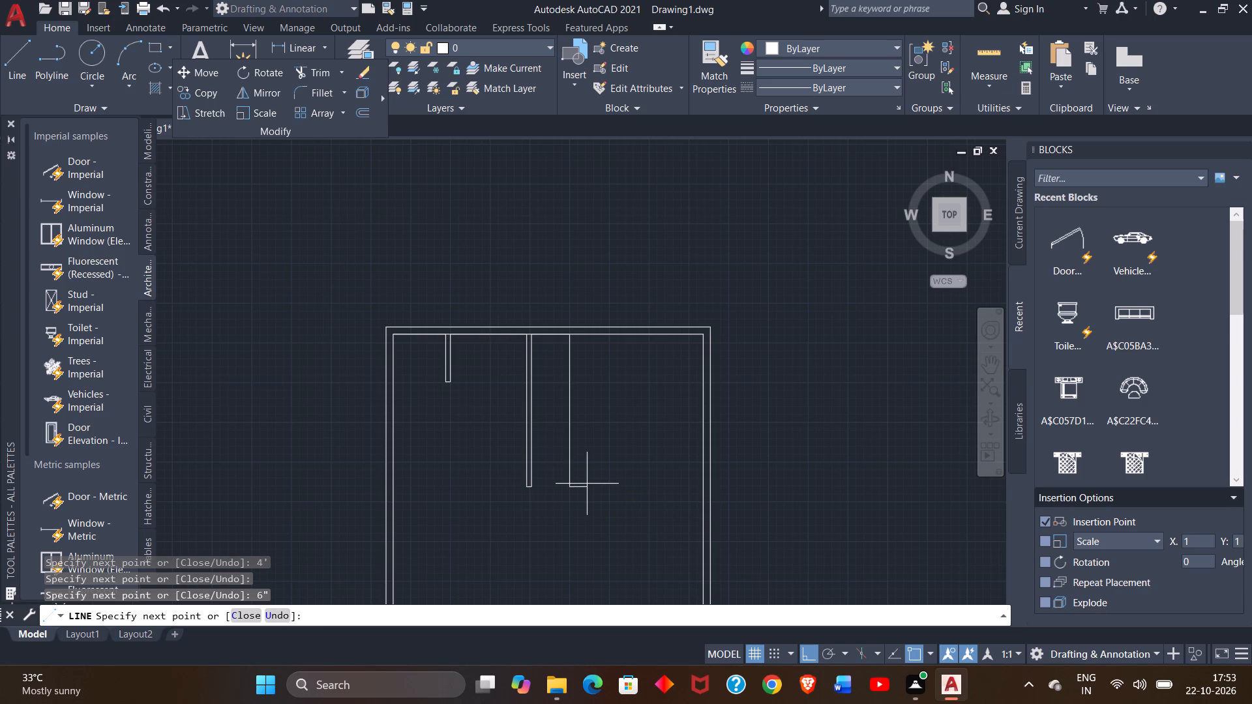
left_click(574, 336)
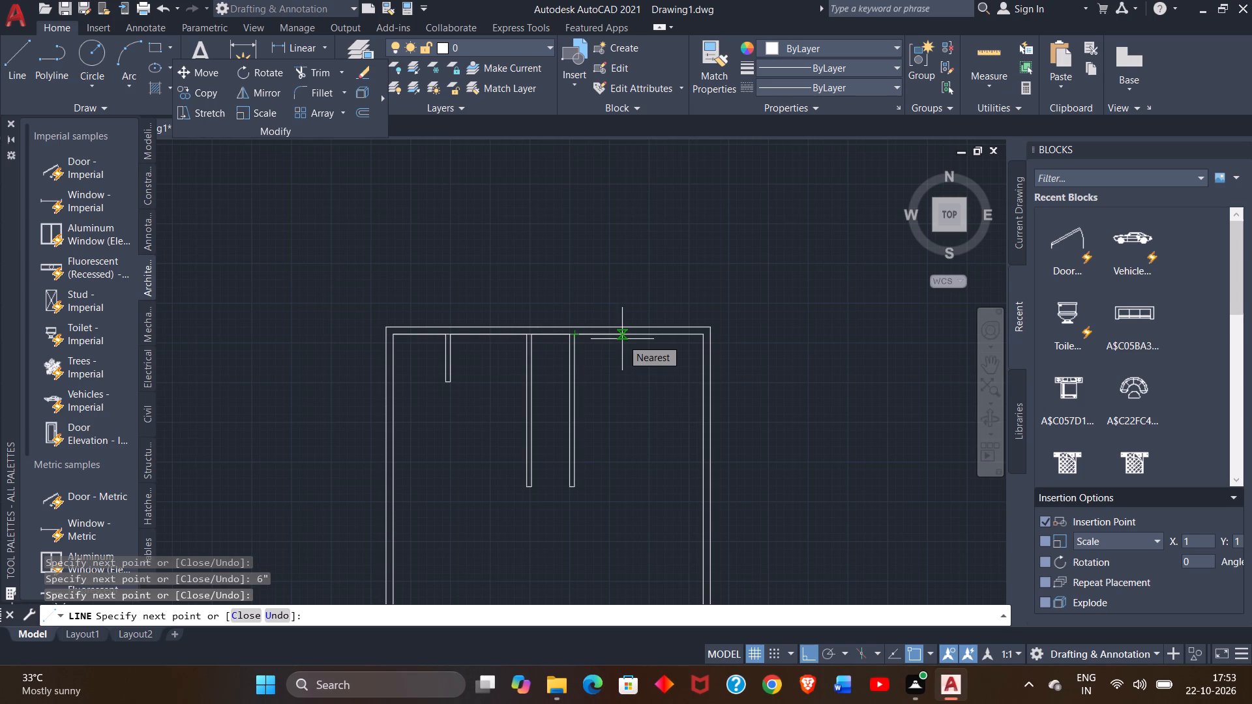
Continue 8' right along the inner top edge, 5' down, 6" right, back up to the edge, and end the line.
type("8'")
key("Return")
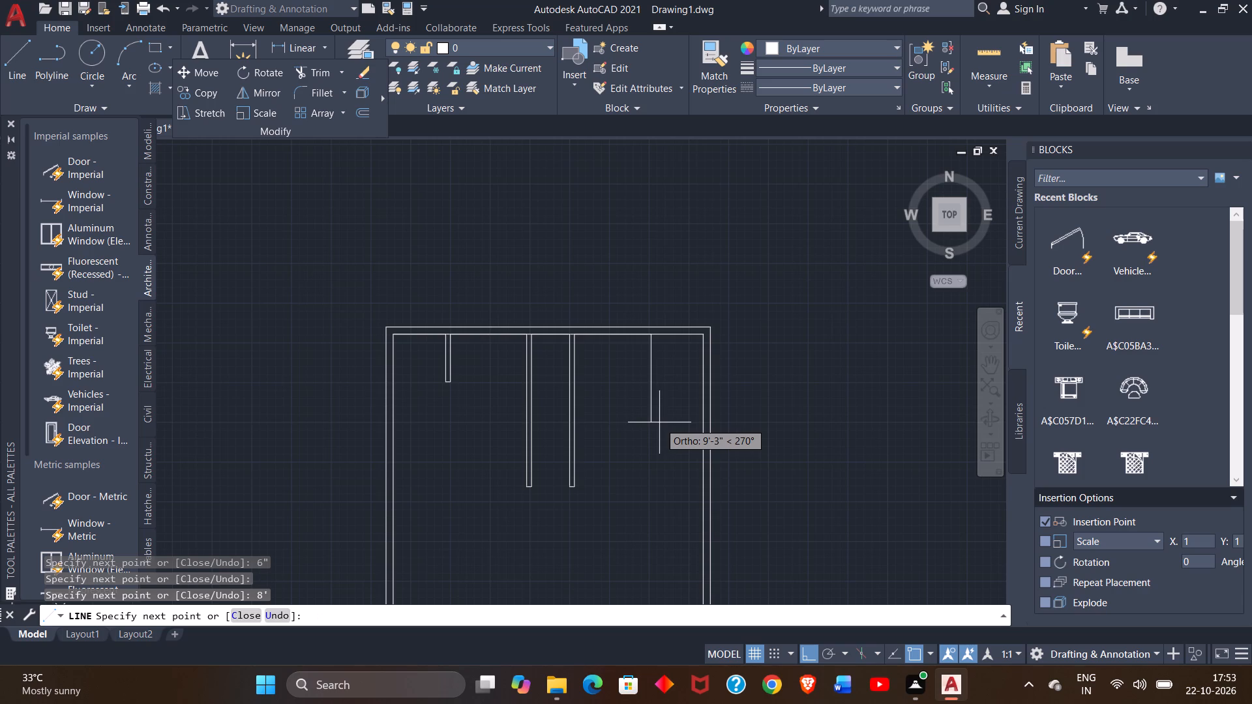
key("5")
key("apostrophe")
key("Return")
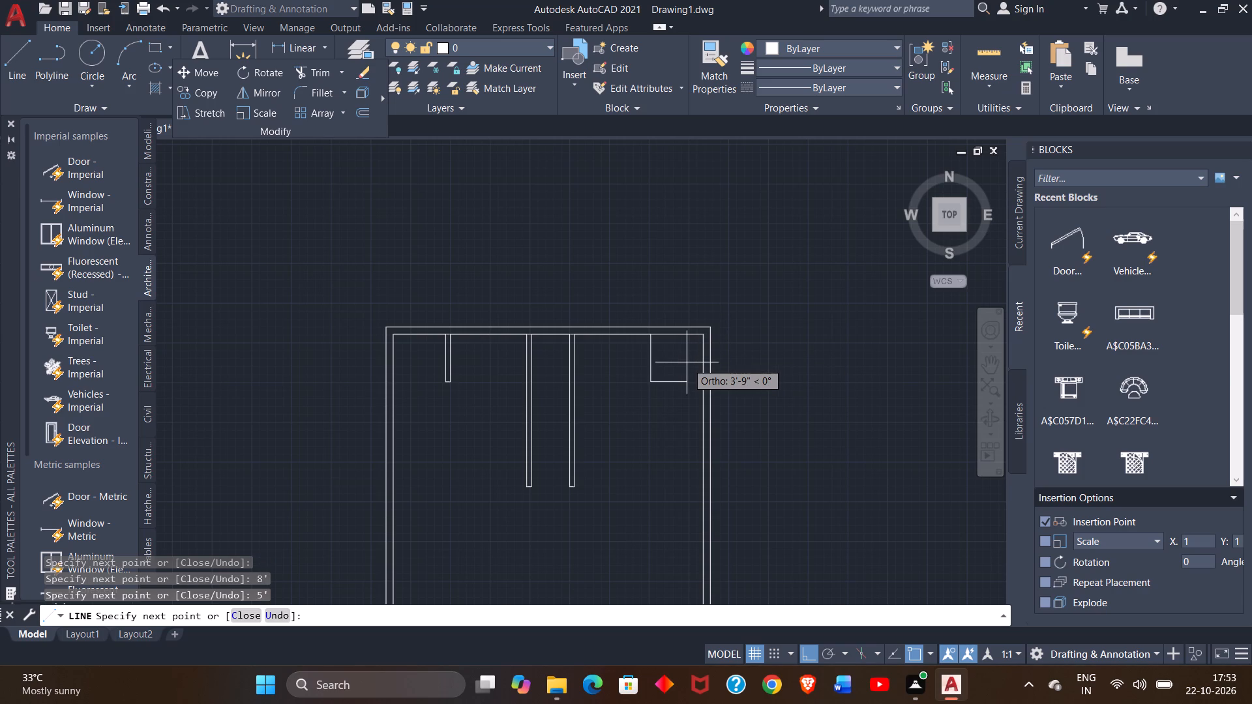
key("6")
key("shift+quotedbl")
key("Return")
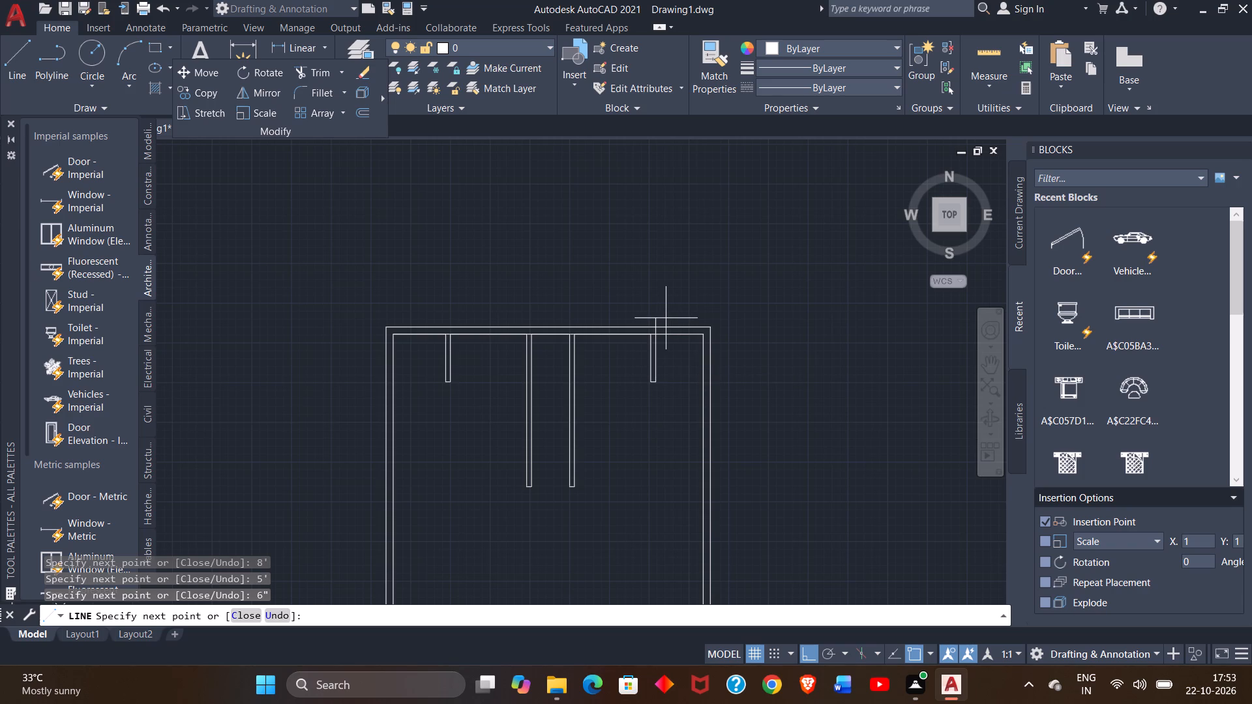
left_click(653, 336)
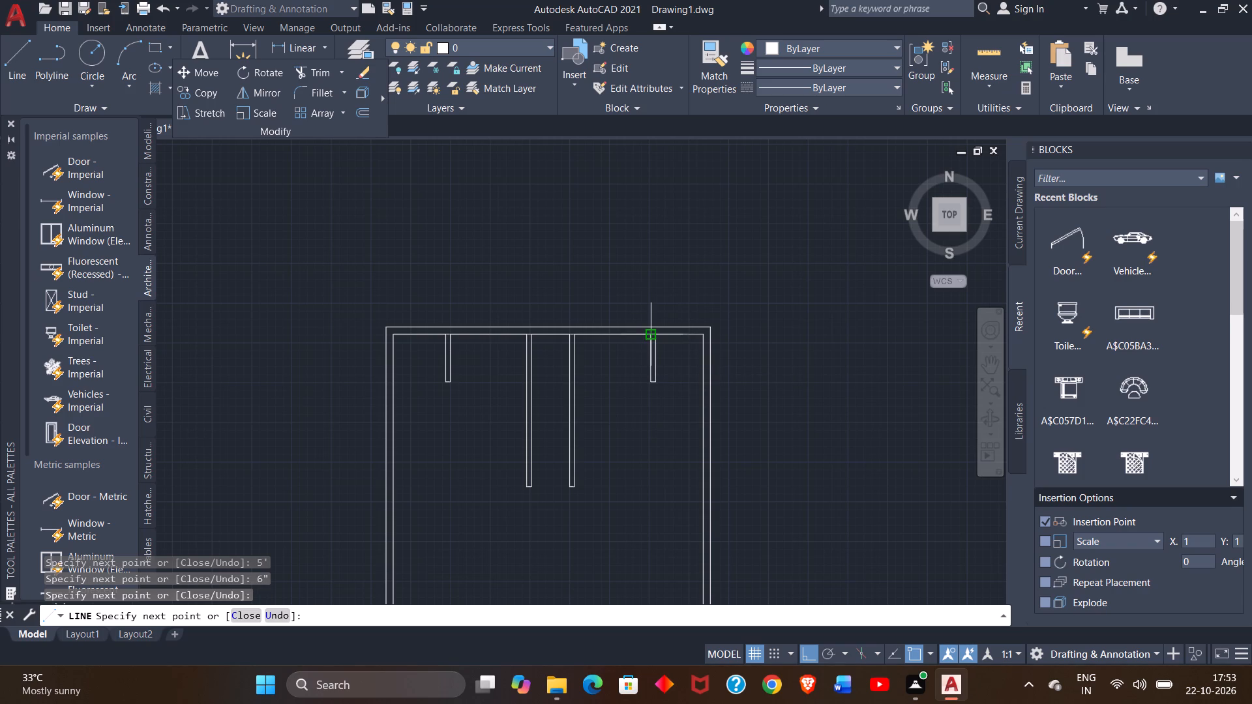
right_click(653, 336)
left_click(678, 345)
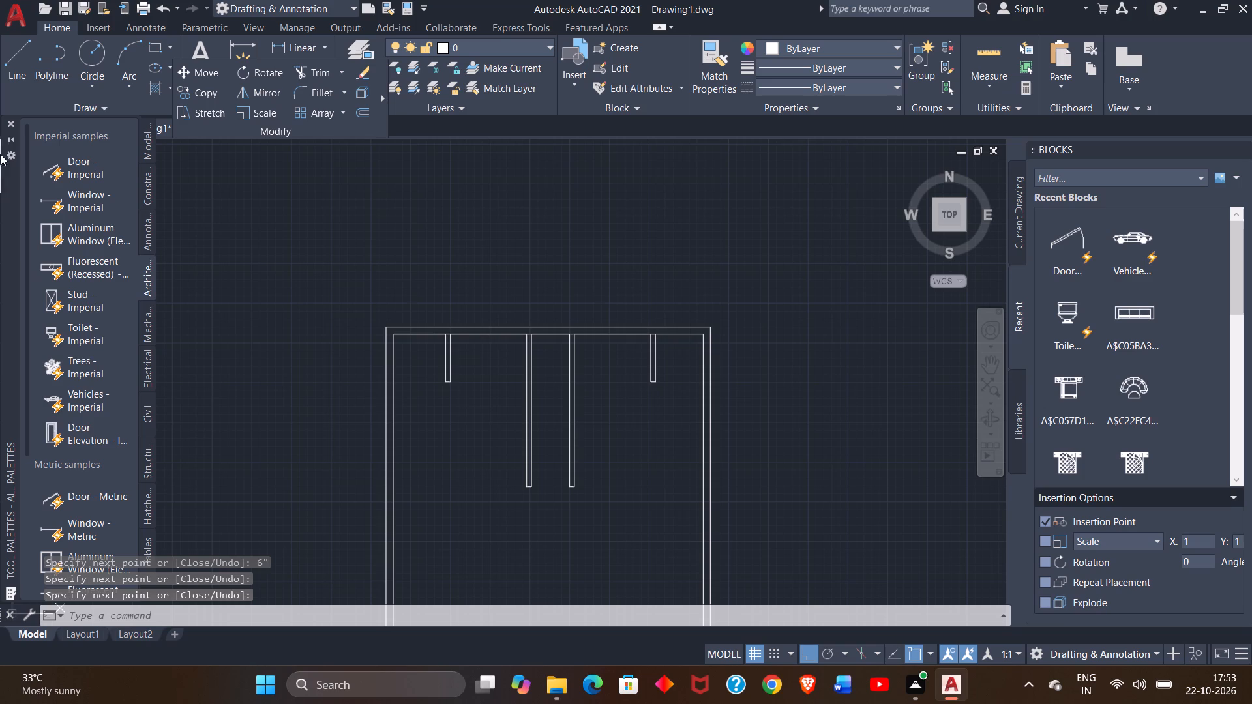
Draw a 6" thick horizontal wall from the inner right wall, level with the short partition's lower end, to the second long partition.
left_click(17, 76)
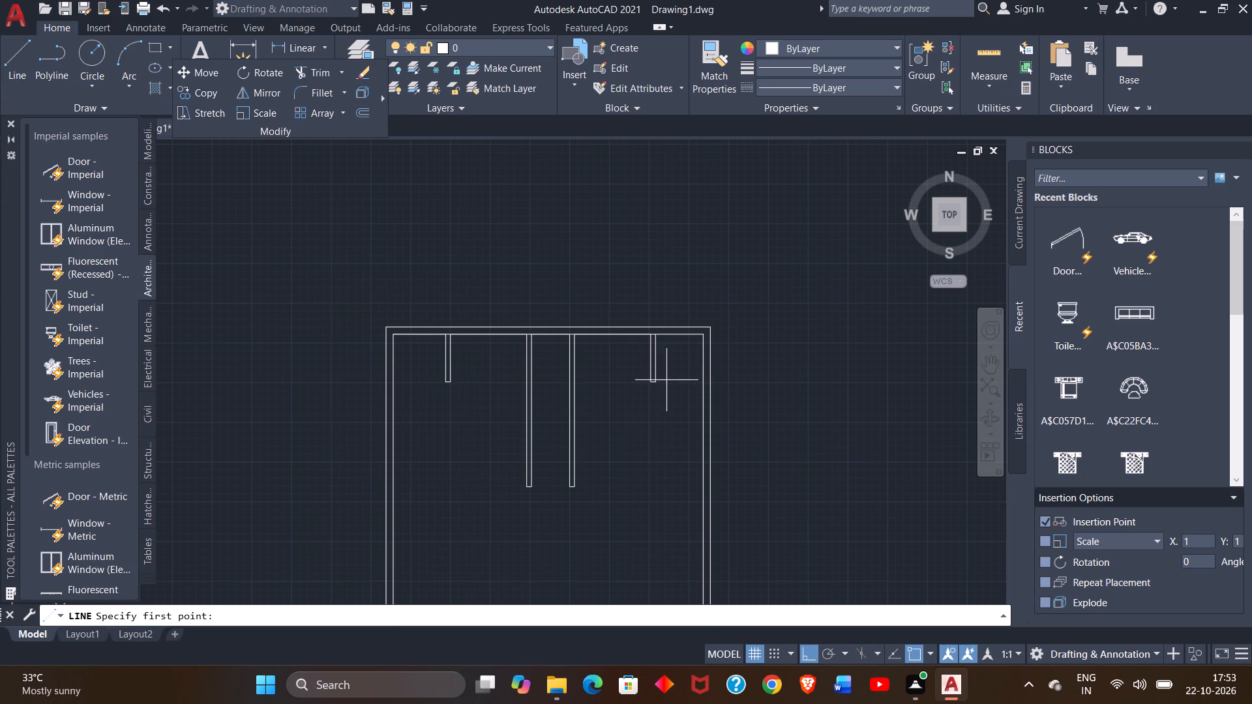
left_click(701, 383)
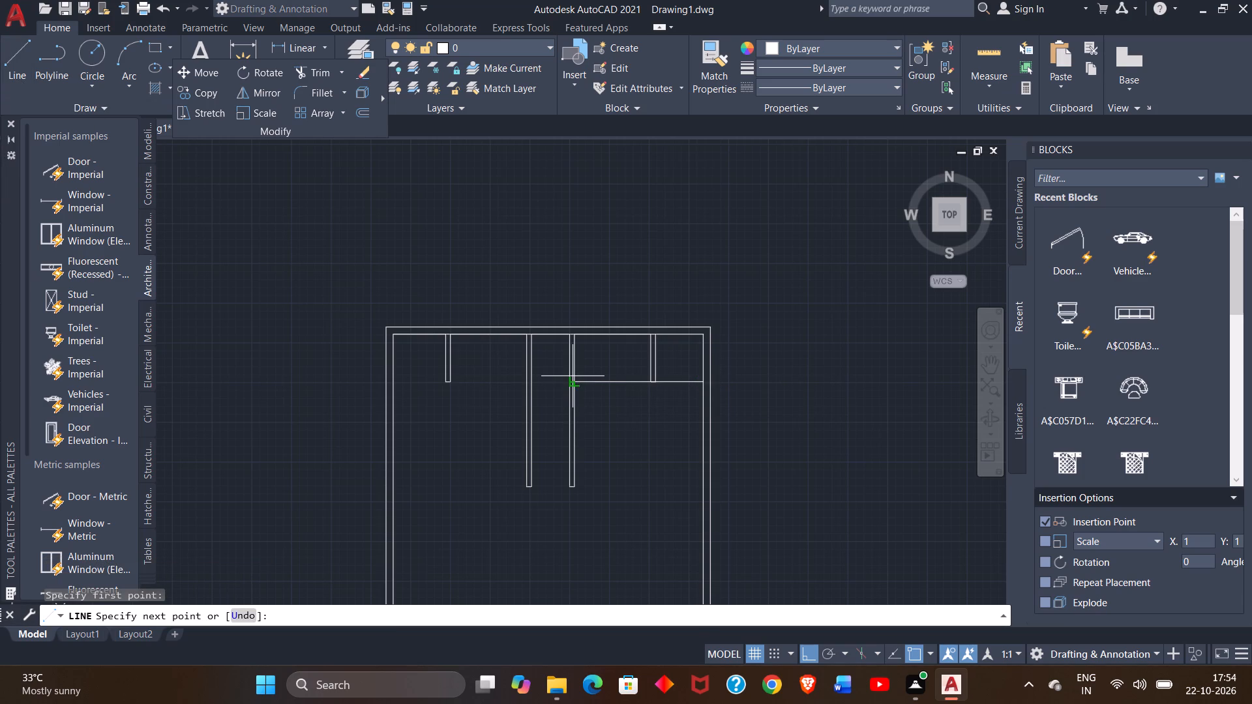
scroll(573, 376, "up", 2, "ctrl")
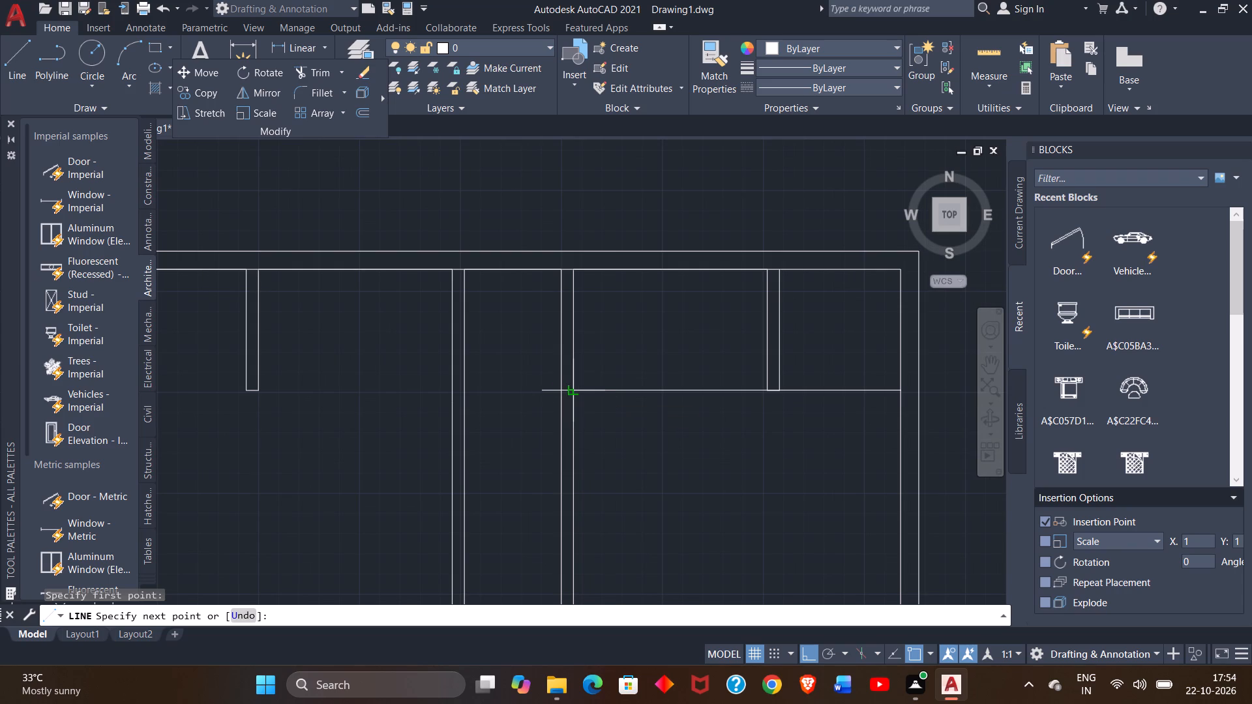
left_click(574, 389)
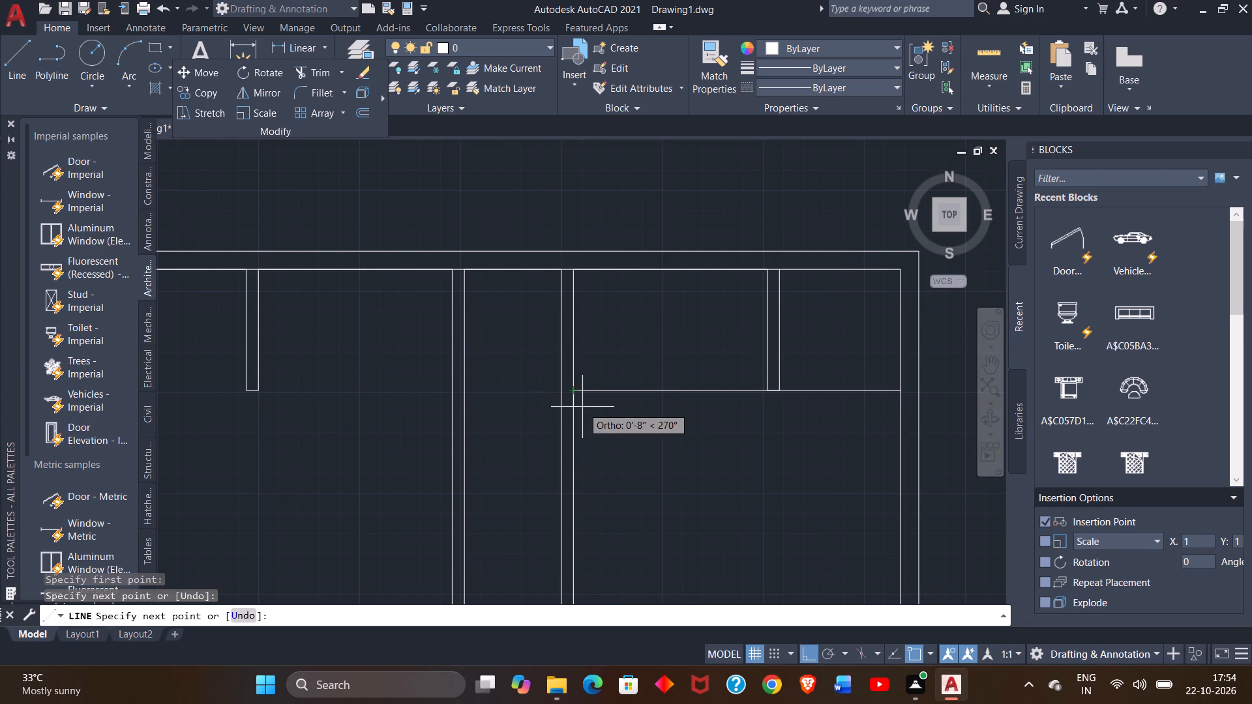
key("6")
key("shift+quotedbl")
key("Return")
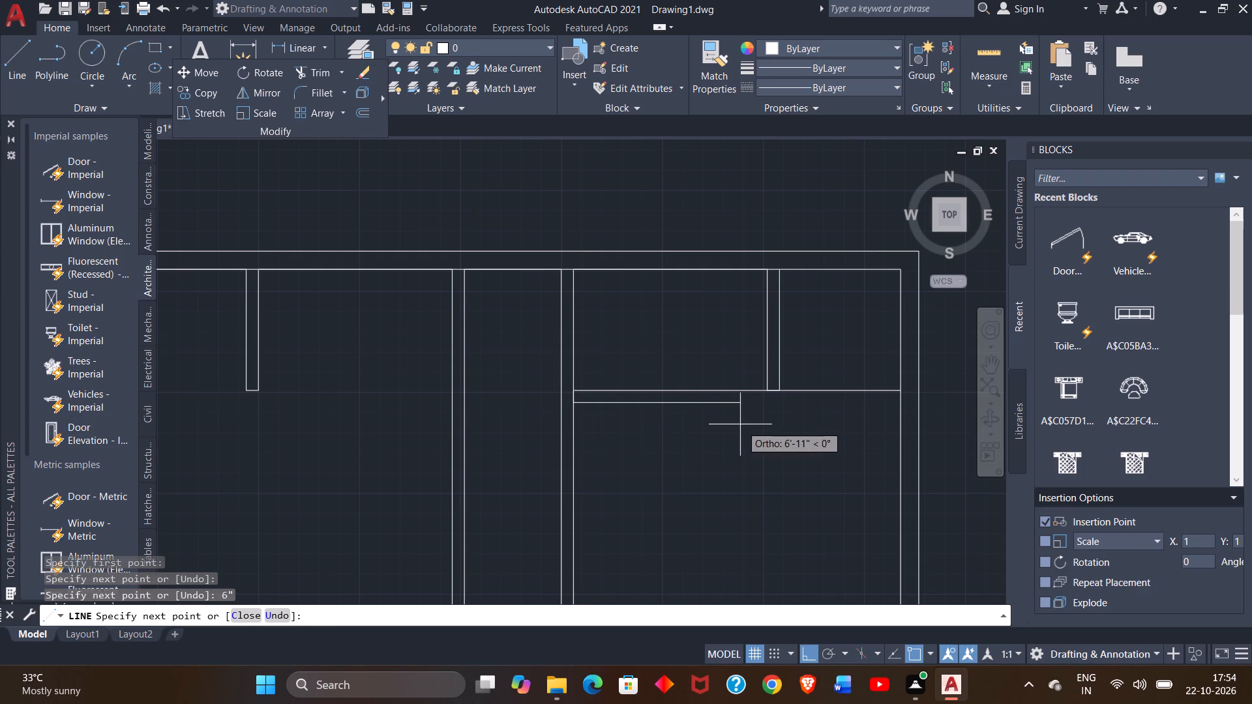
left_click(902, 407)
right_click(902, 407)
left_click(915, 417)
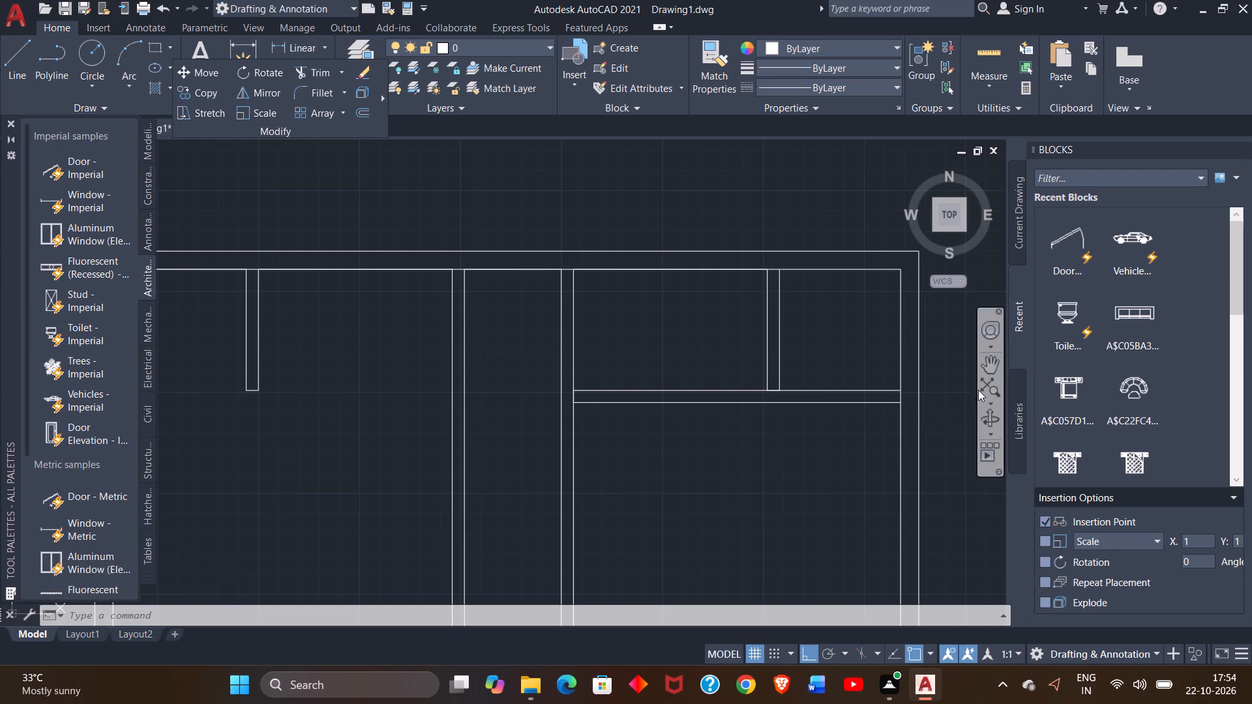
Draw a line from the horizontal wall's upper-left corner to the inner left wall, 6" down, and right to the first long partition.
left_click(988, 368)
left_click_drag(724, 417, 921, 407)
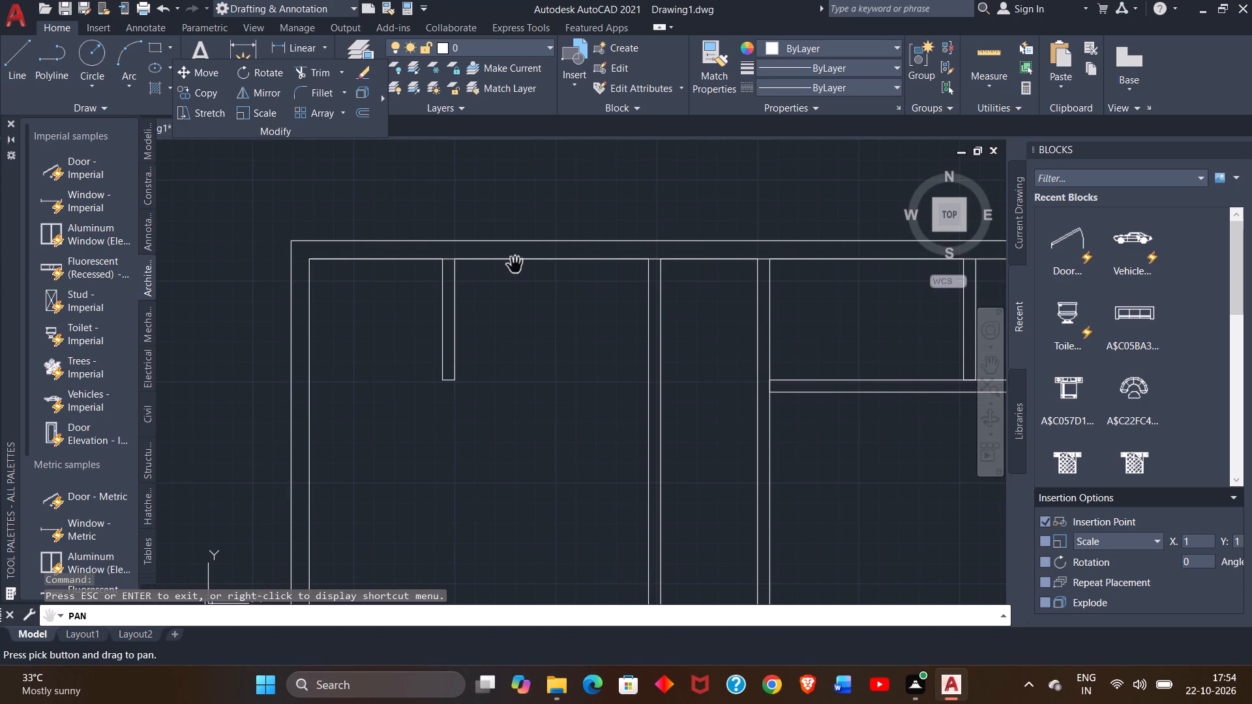
left_click(16, 63)
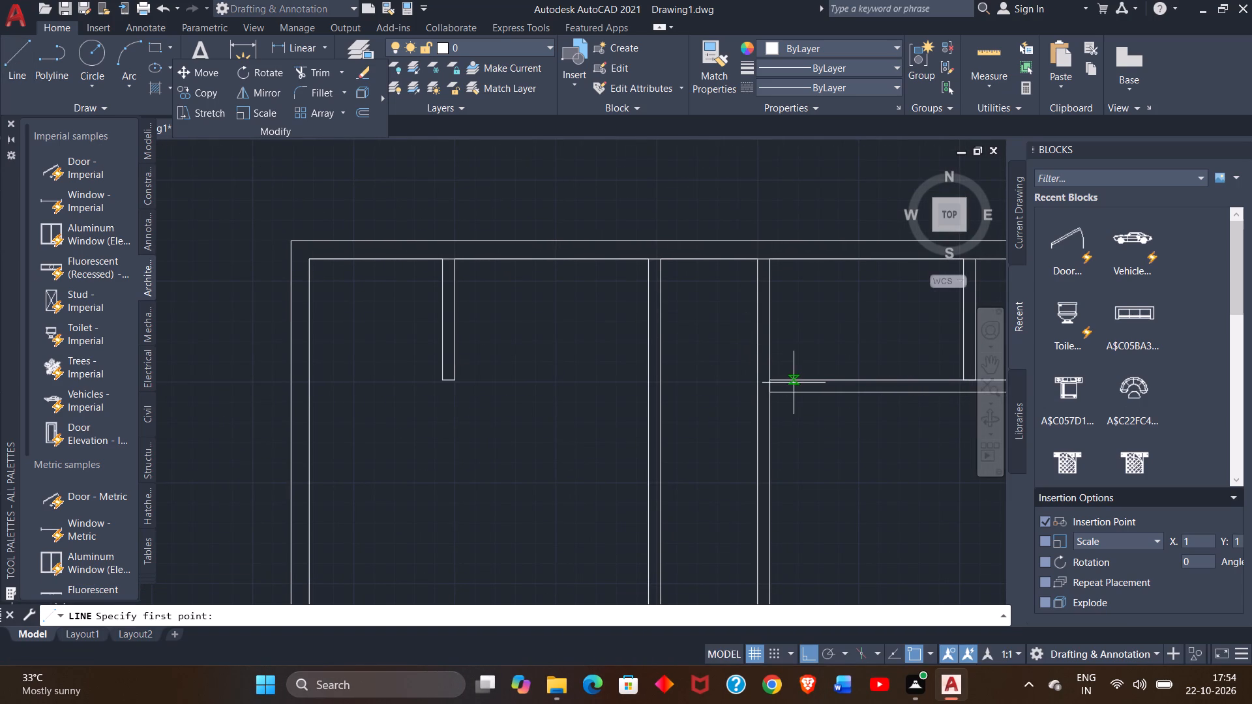
left_click_drag(771, 383, 511, 392)
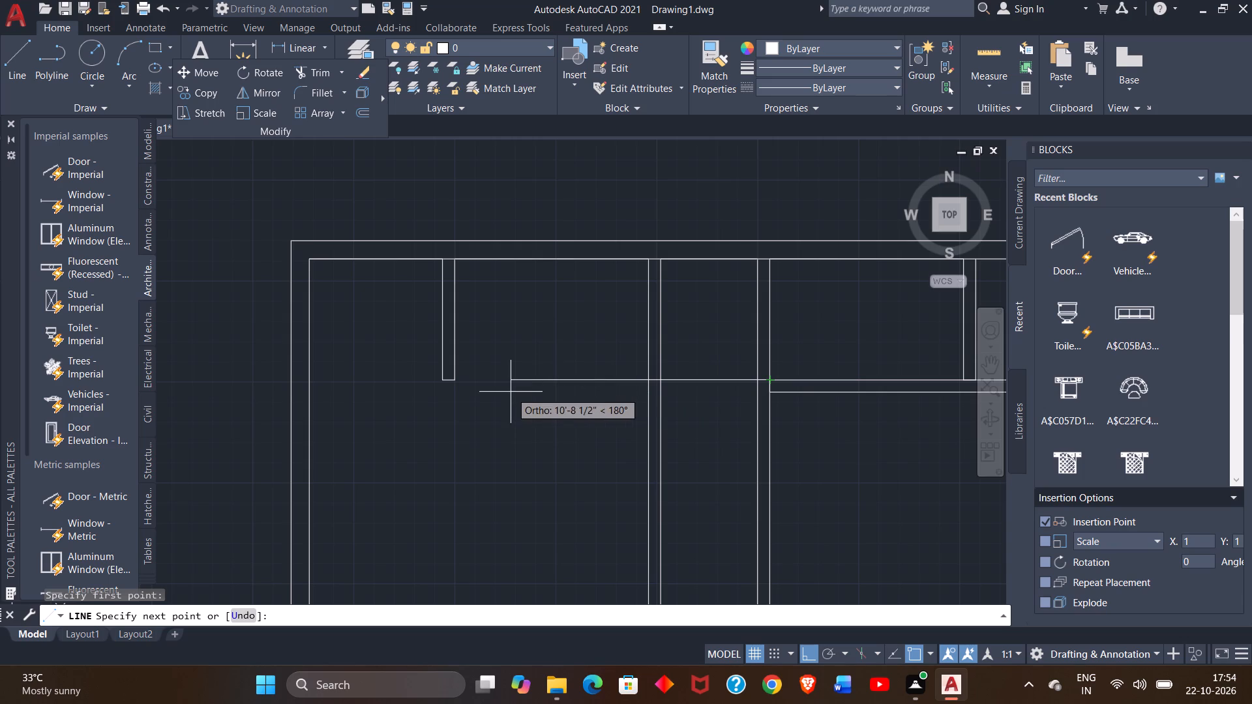
left_click(312, 382)
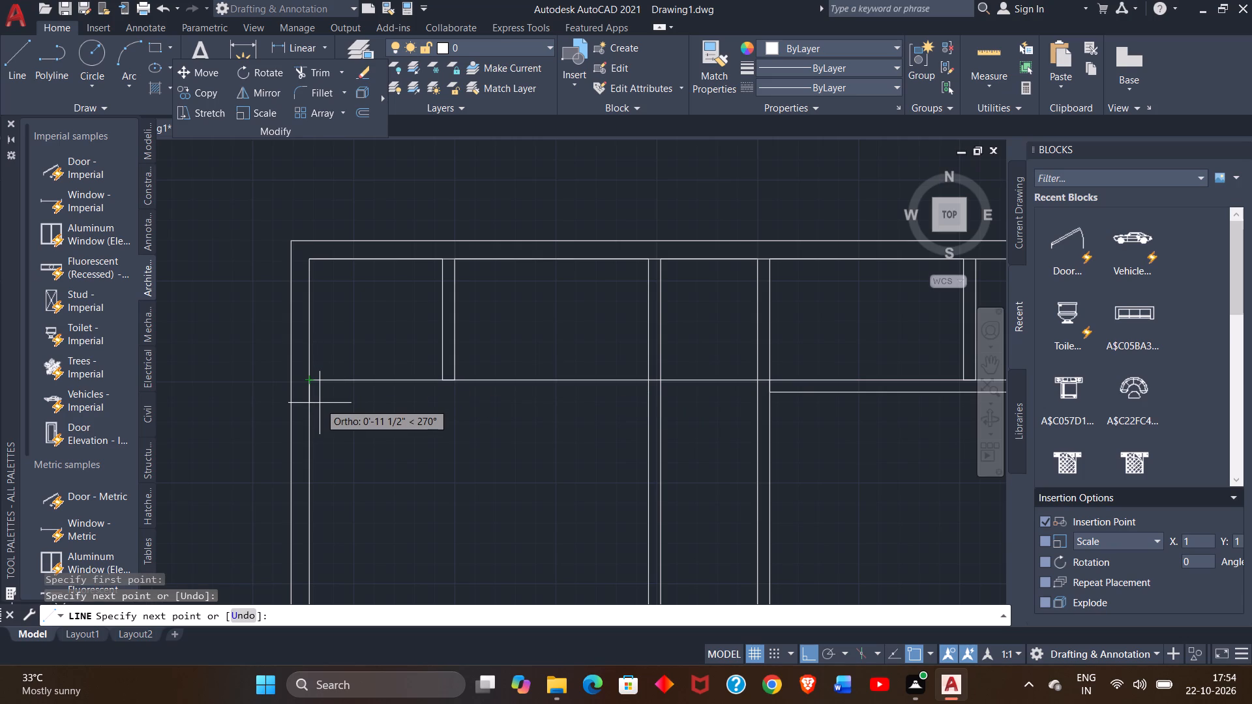
key("6")
key("shift+quotedbl")
key("Return")
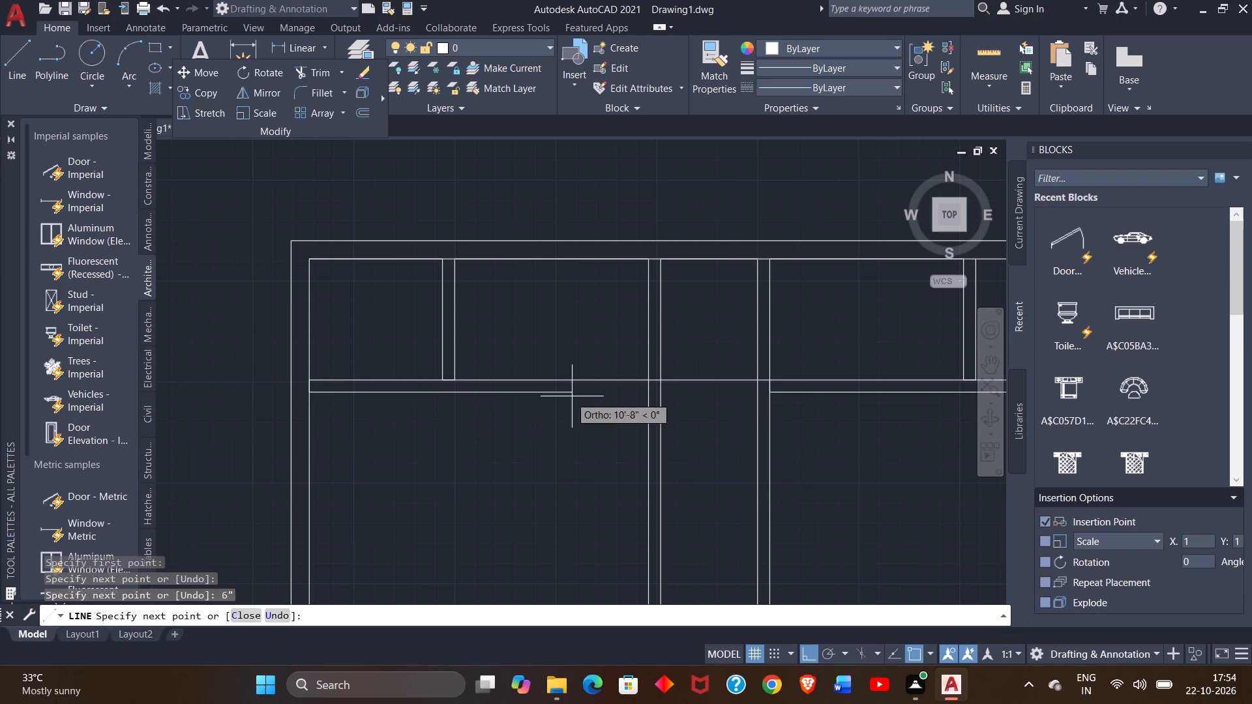
left_click(649, 392)
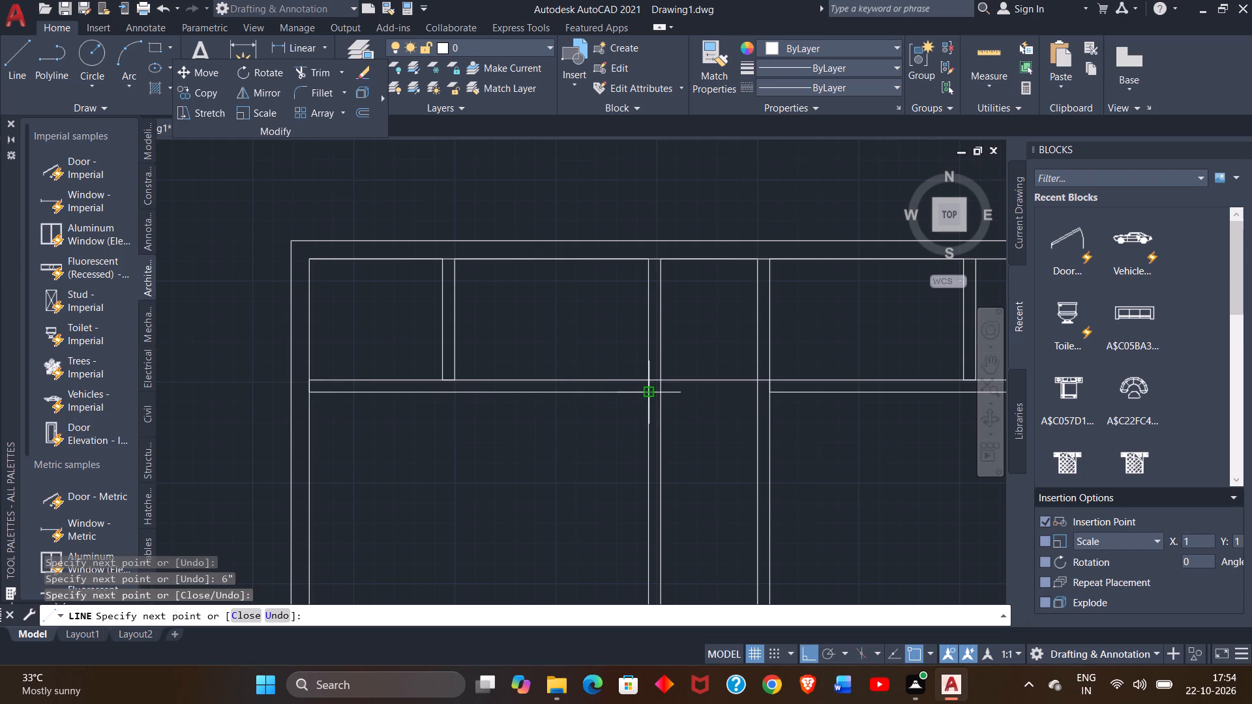
right_click(649, 392)
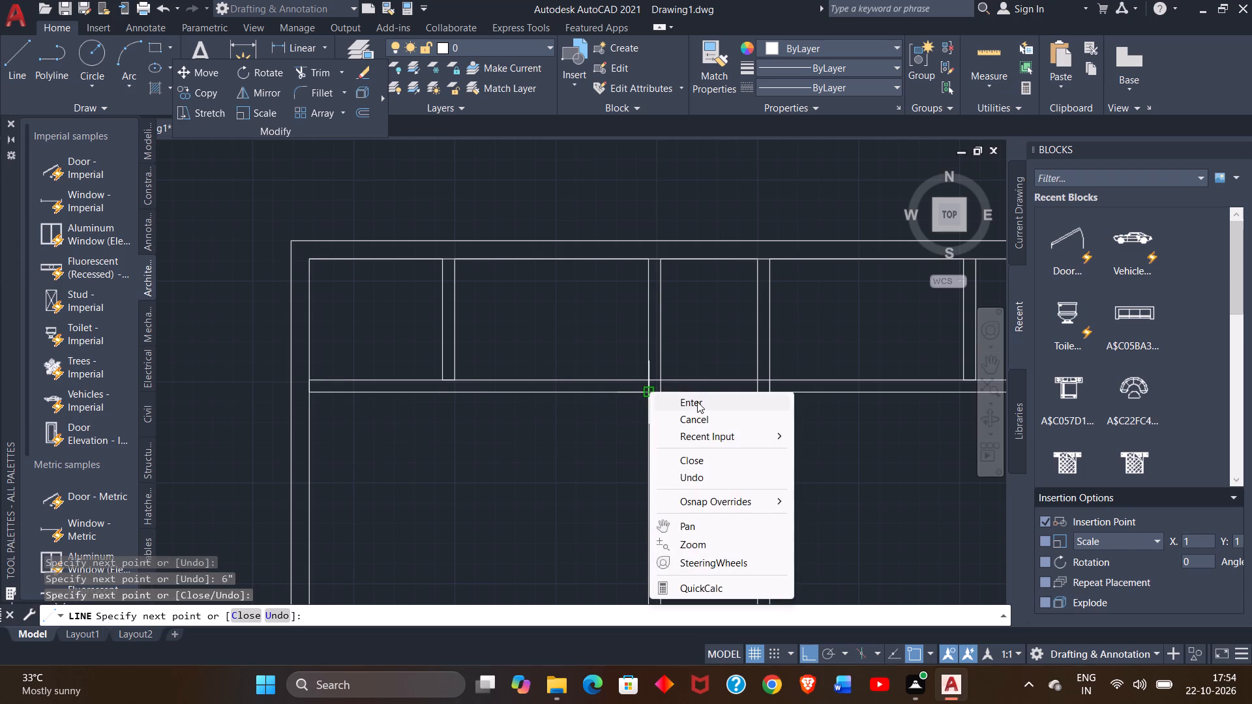
left_click(697, 402)
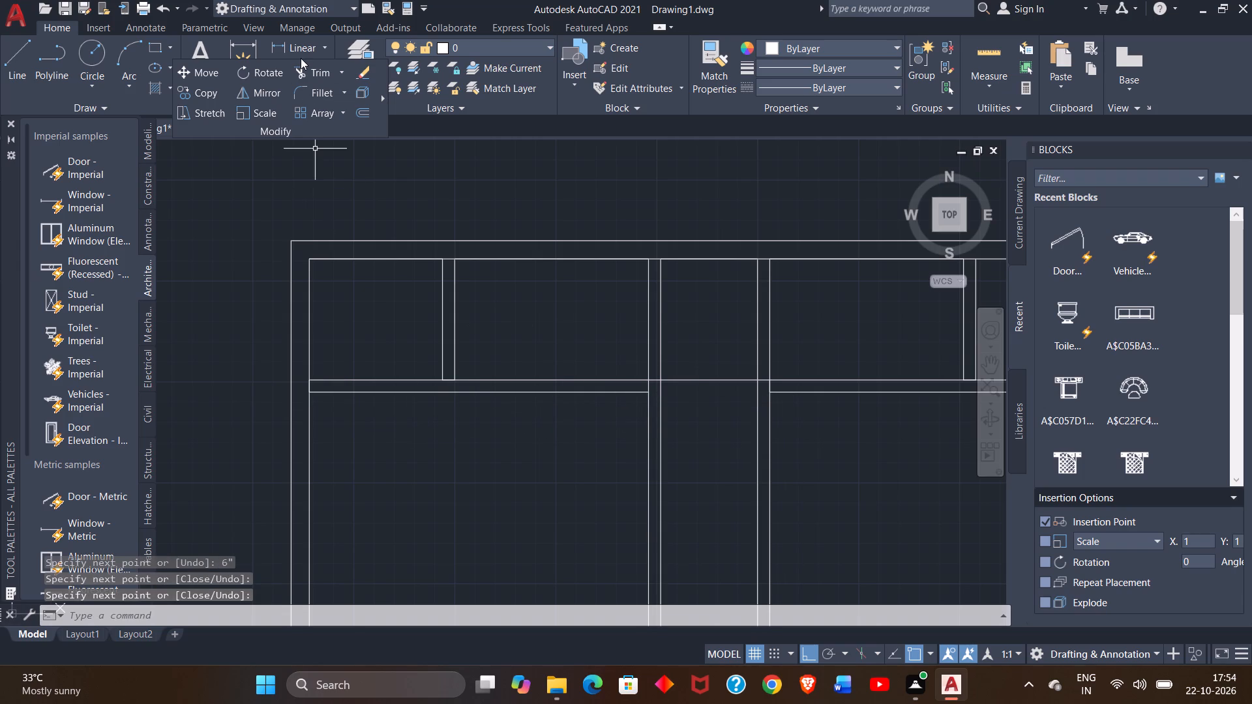
Trim the horizontal line segment that crosses the 4' gap between the two long partitions.
left_click(301, 70)
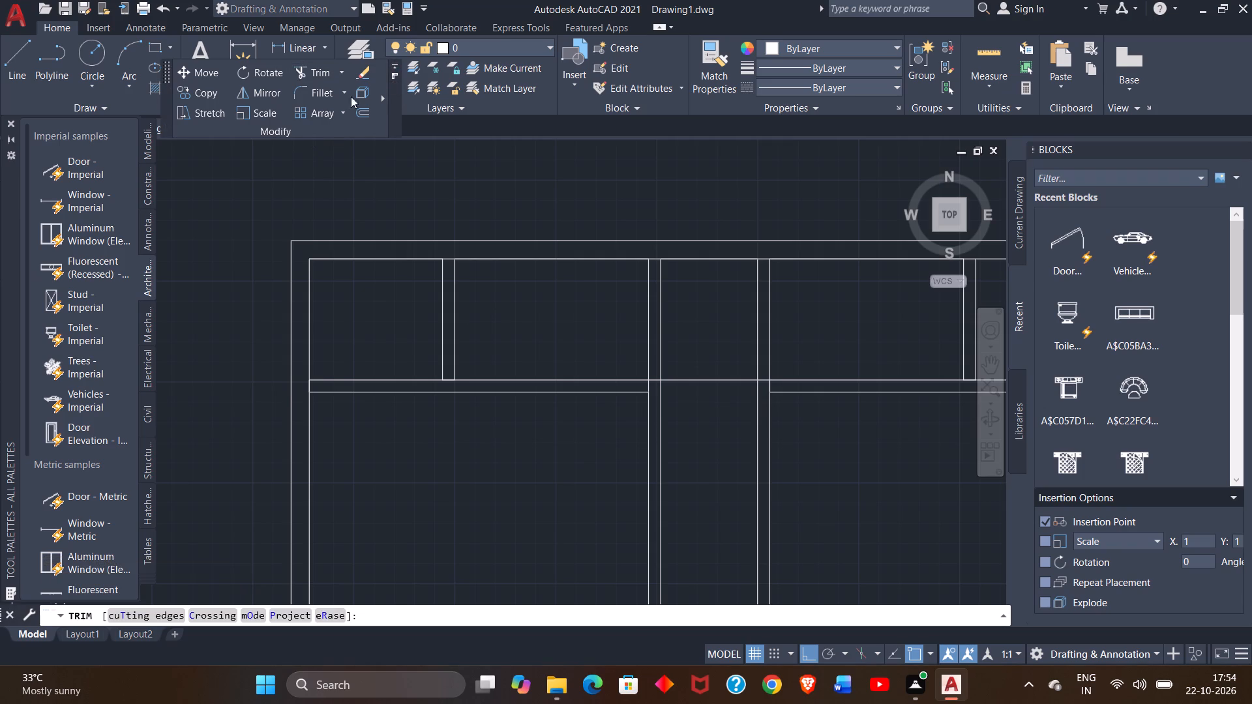
left_click_drag(701, 355, 709, 424)
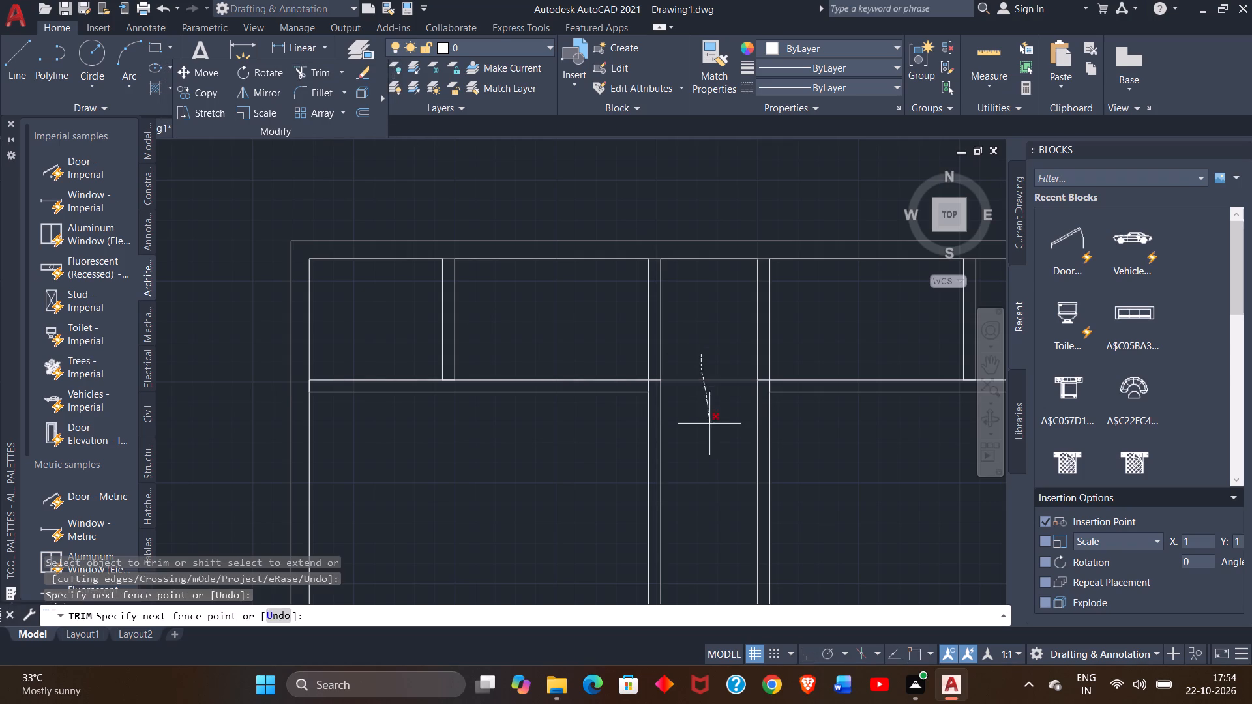
left_click_drag(709, 424, 709, 423)
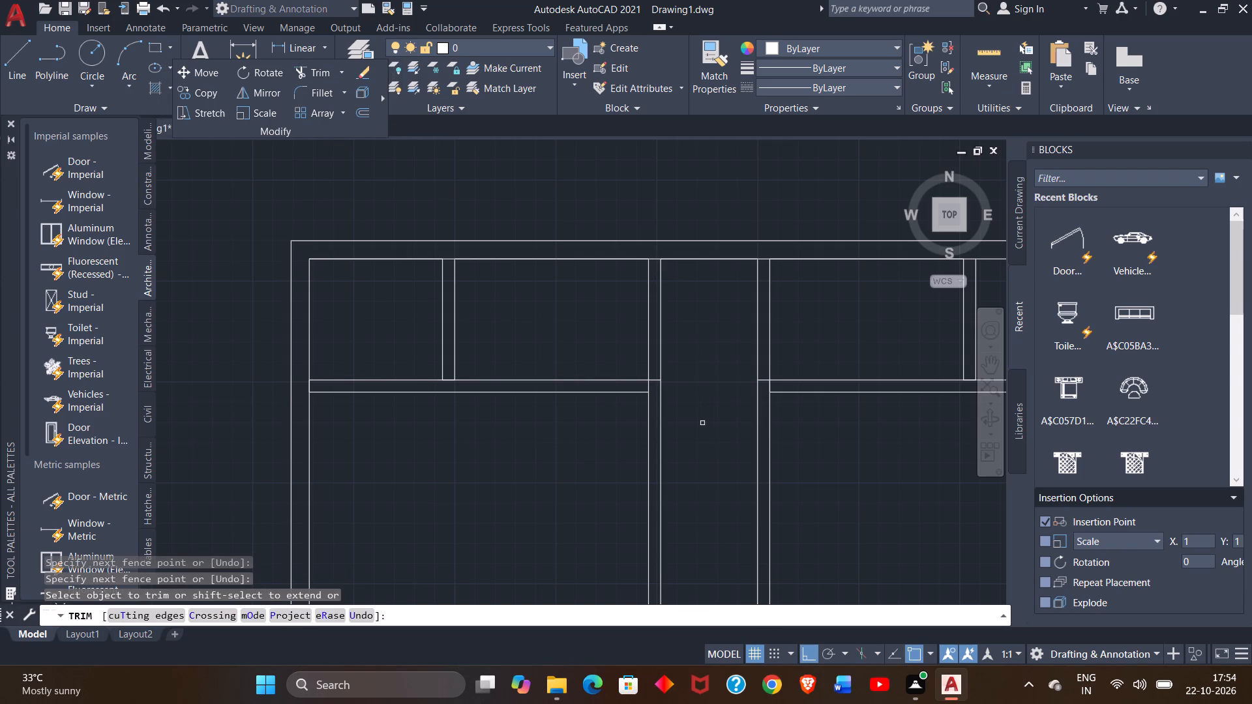
Trim the crossing line segments where the left horizontal wall meets the first long partition to open the junction.
scroll(700, 424, "up", 3, "ctrl")
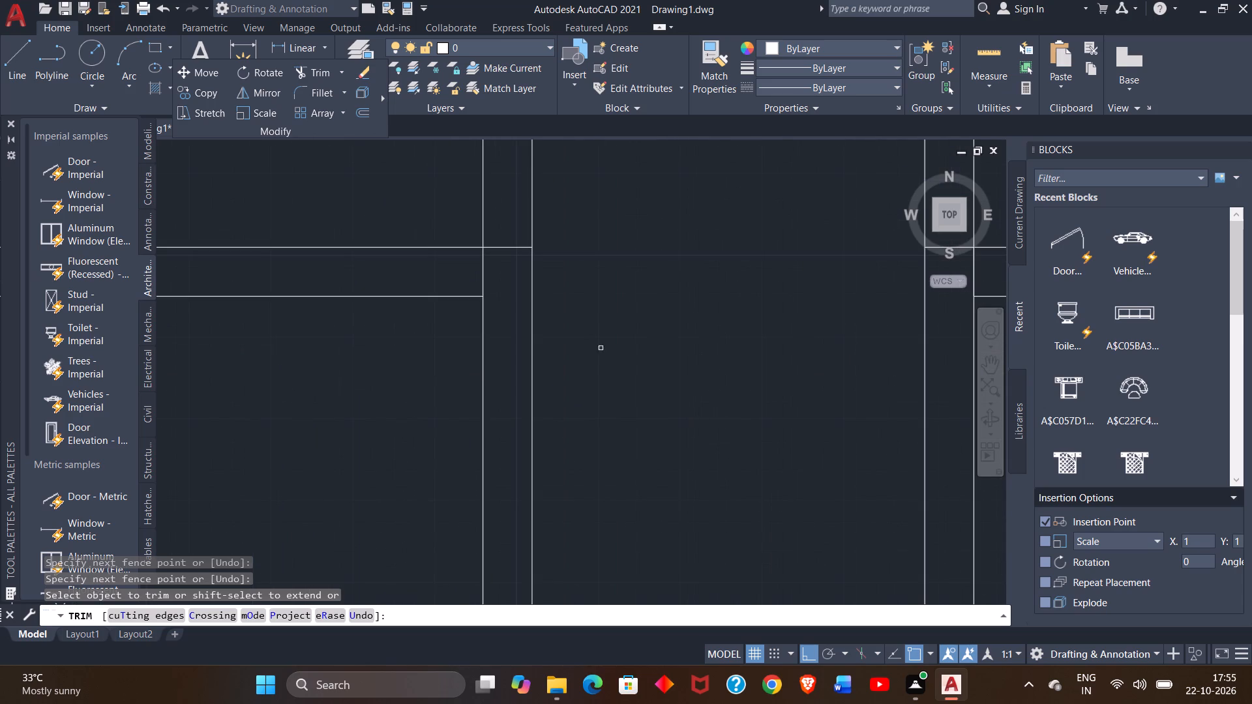
left_click_drag(511, 223, 507, 269)
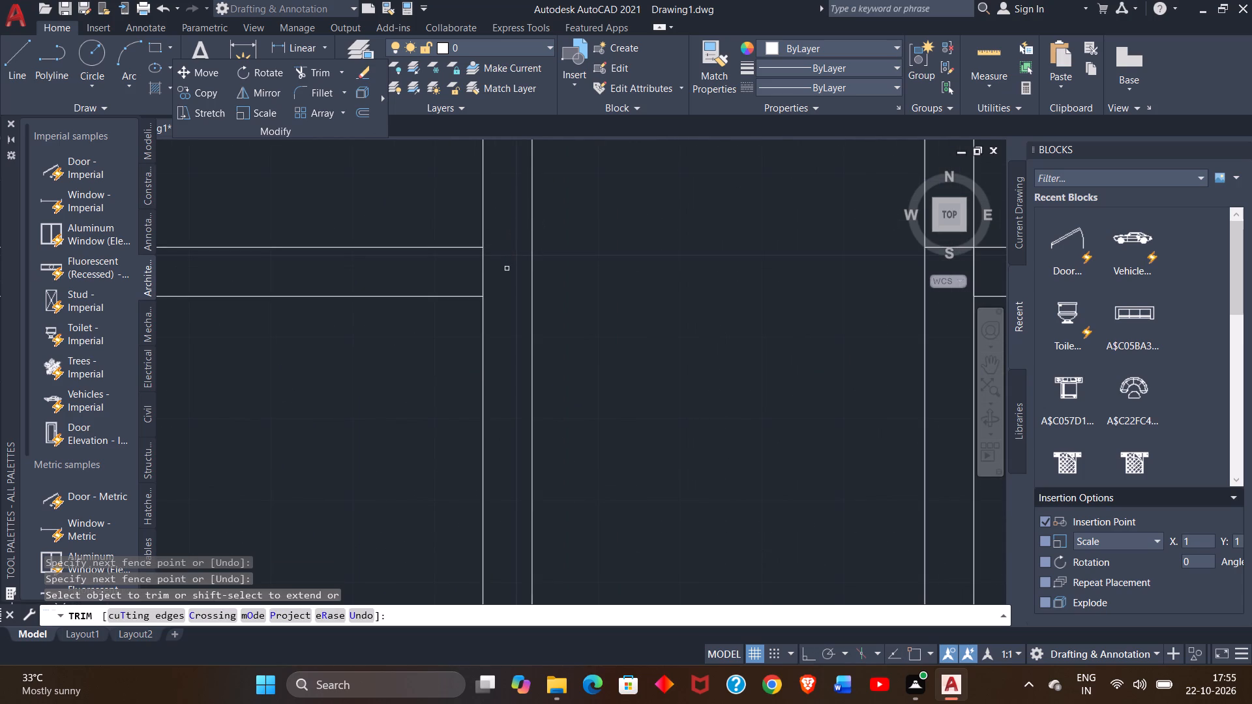
left_click_drag(507, 269, 442, 267)
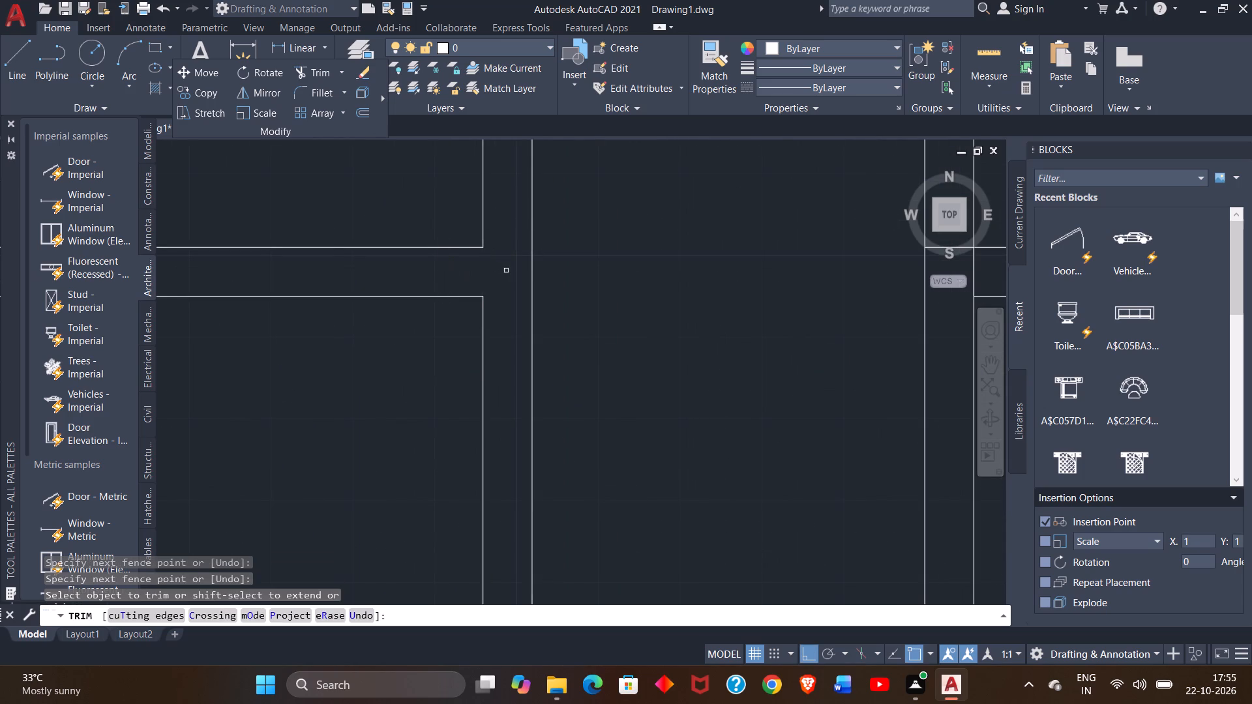
left_click(506, 271)
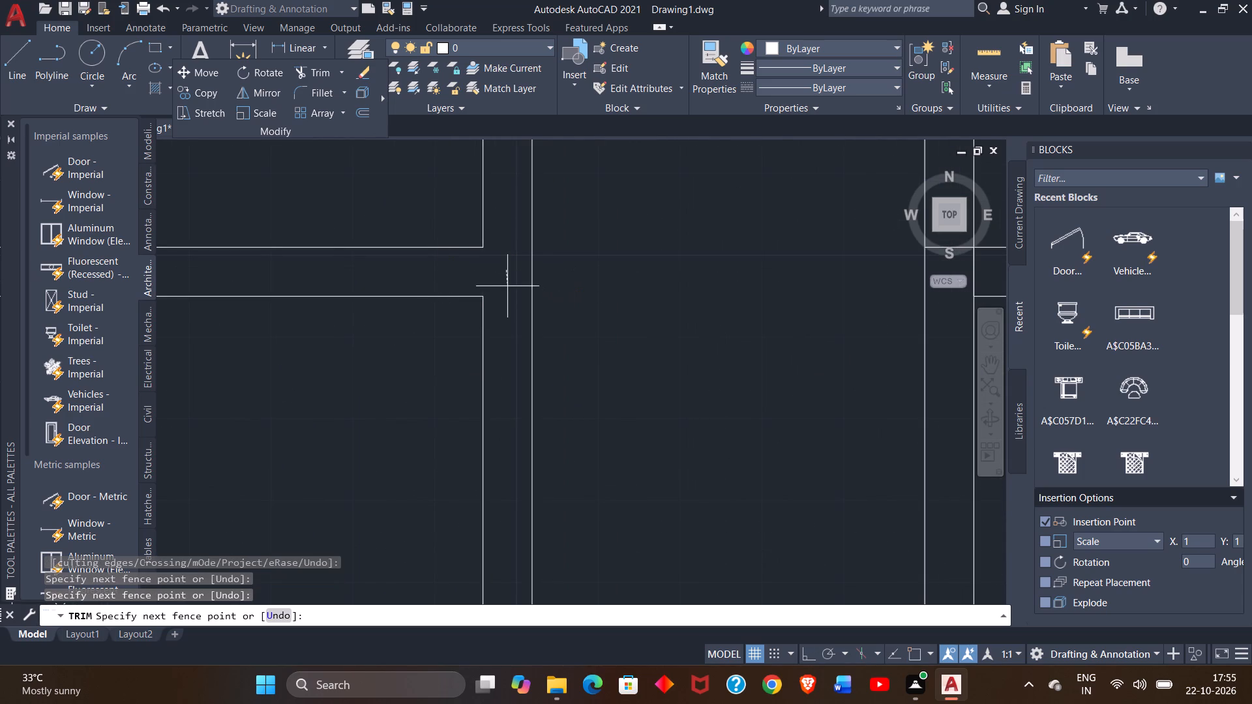
left_click(507, 286)
Trim the crossing line segments where the right horizontal wall meets the second long partition to open the junction.
scroll(854, 272, "down", 2, "ctrl")
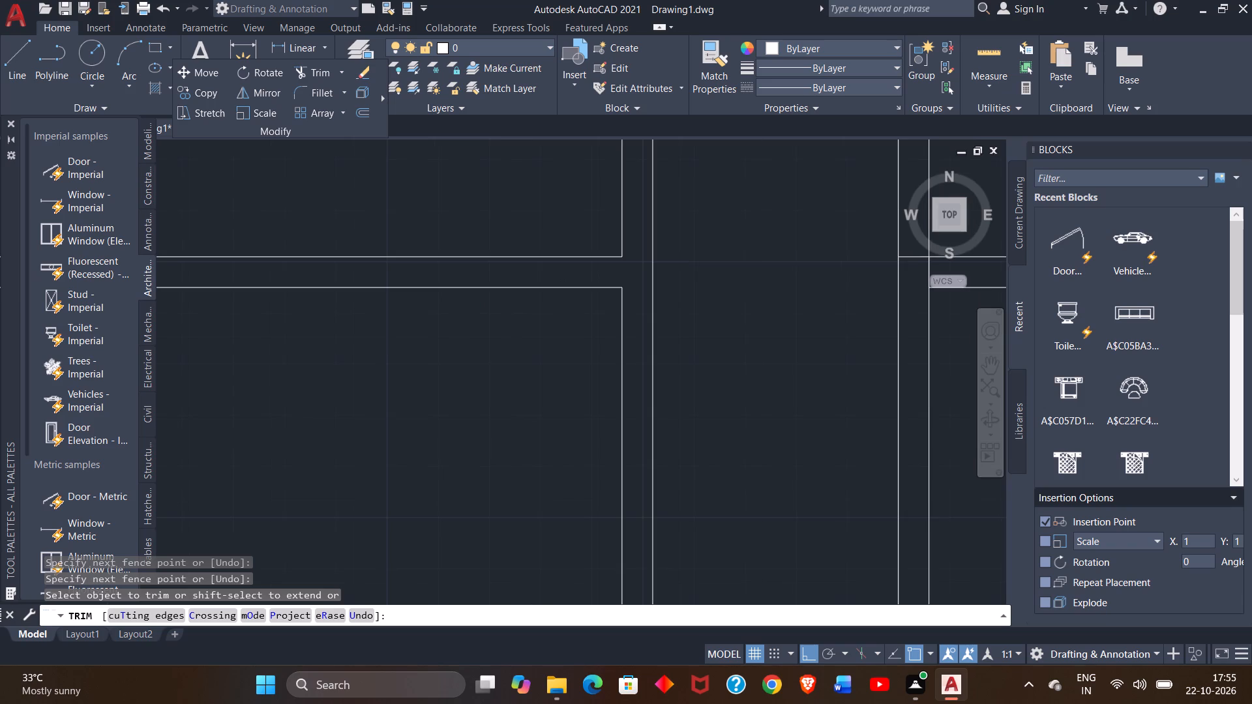
left_click_drag(891, 270, 891, 235)
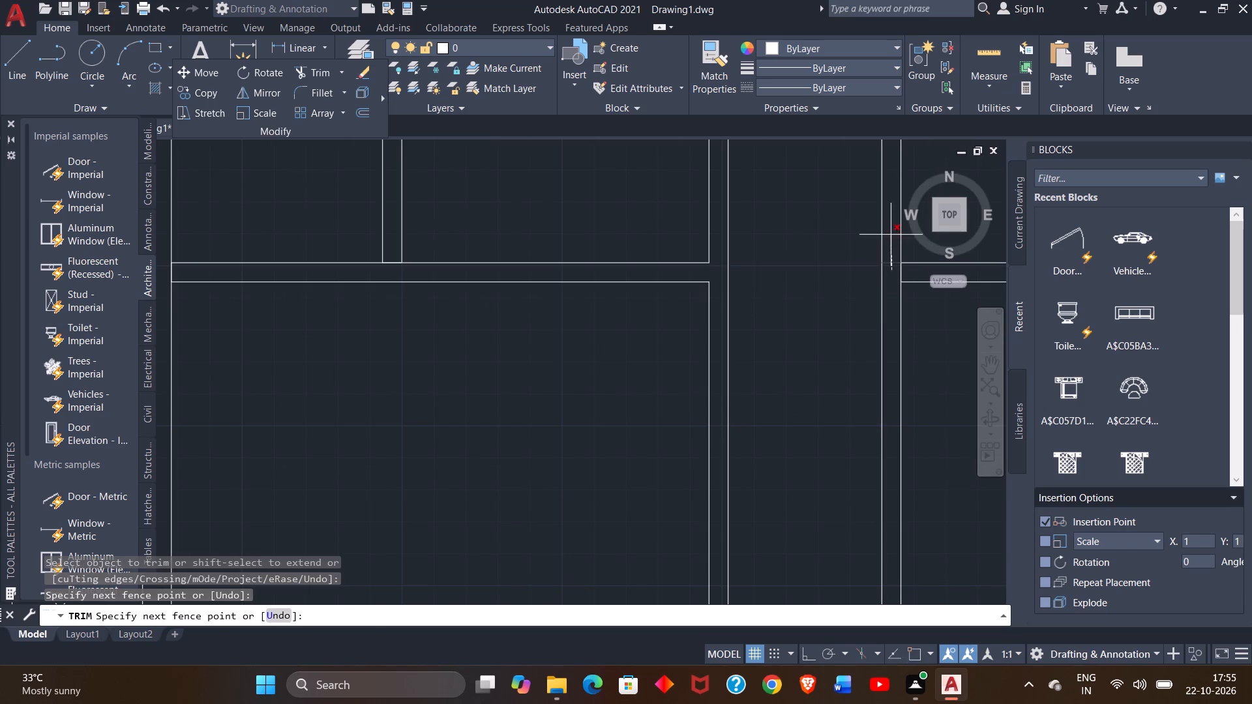
left_click_drag(891, 235, 891, 234)
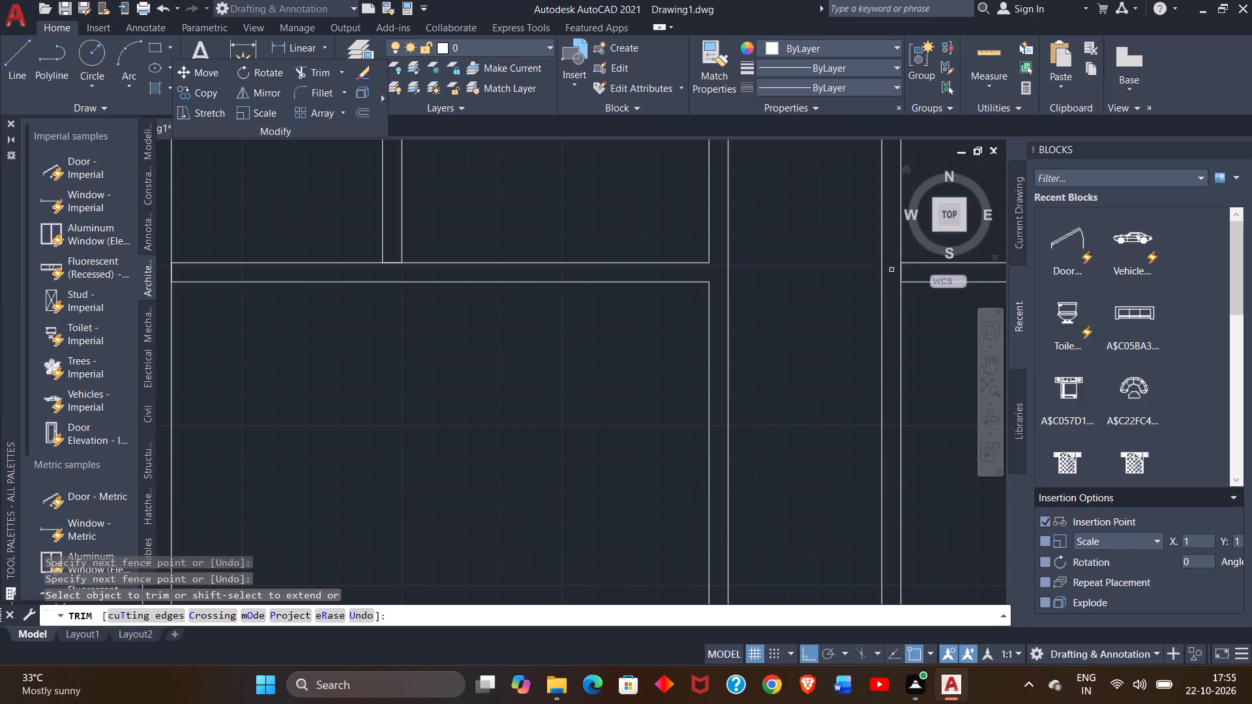
left_click_drag(891, 270, 912, 274)
left_click(912, 274)
From the left horizontal wall's lower-left corner, draw a line 13'6" down, right to align with the first long partition, 6" down, and back to the left wall.
scroll(842, 274, "down", 3, "ctrl")
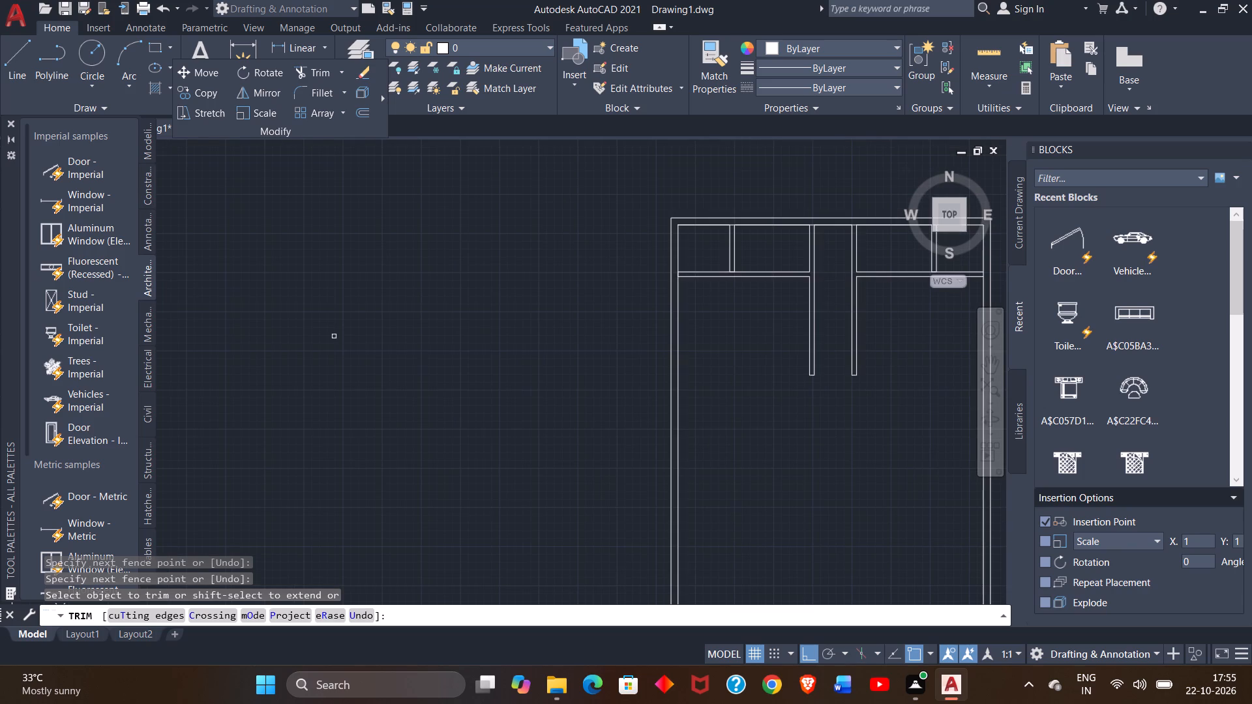
left_click(7, 72)
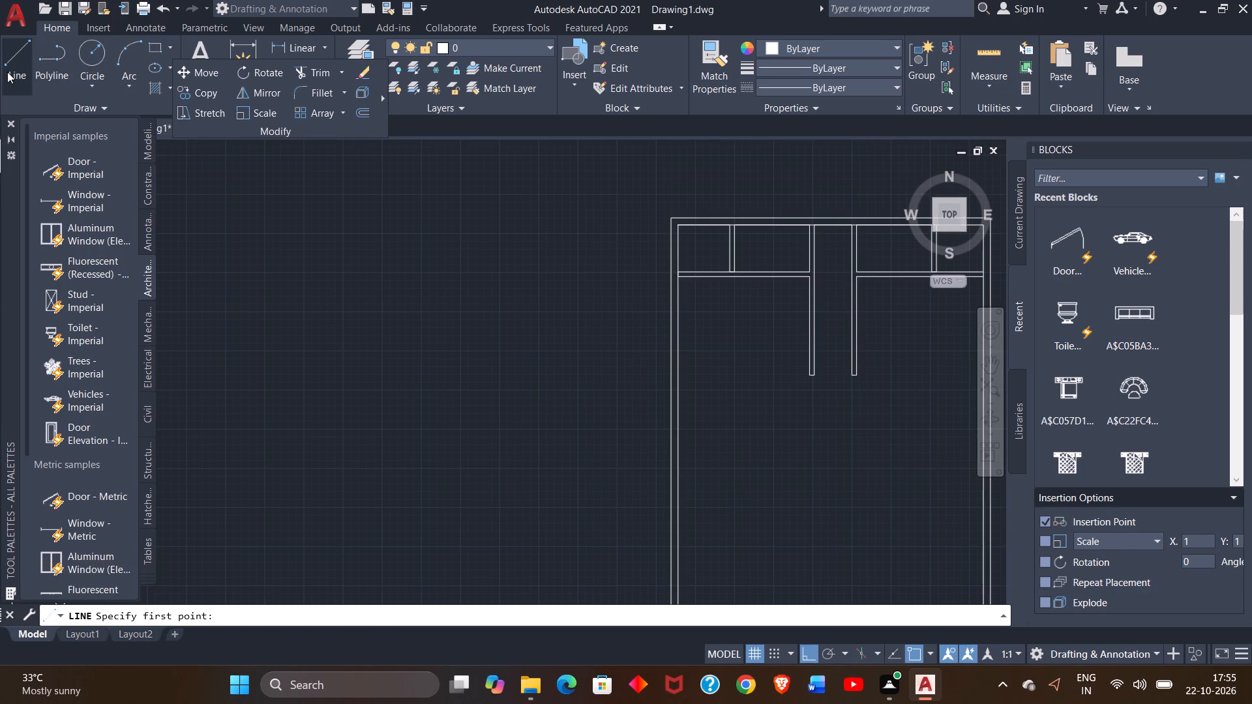
left_click(676, 281)
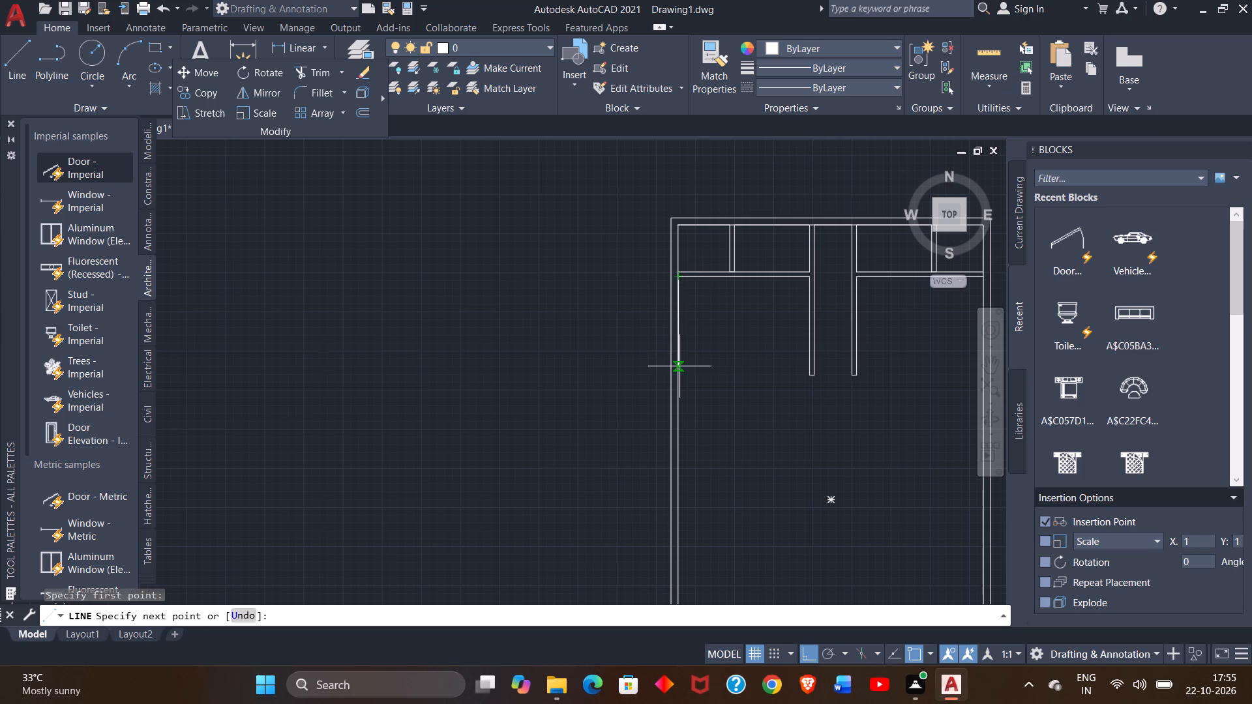
key("1")
type("3'6")
key("shift+quotedbl")
key("Return")
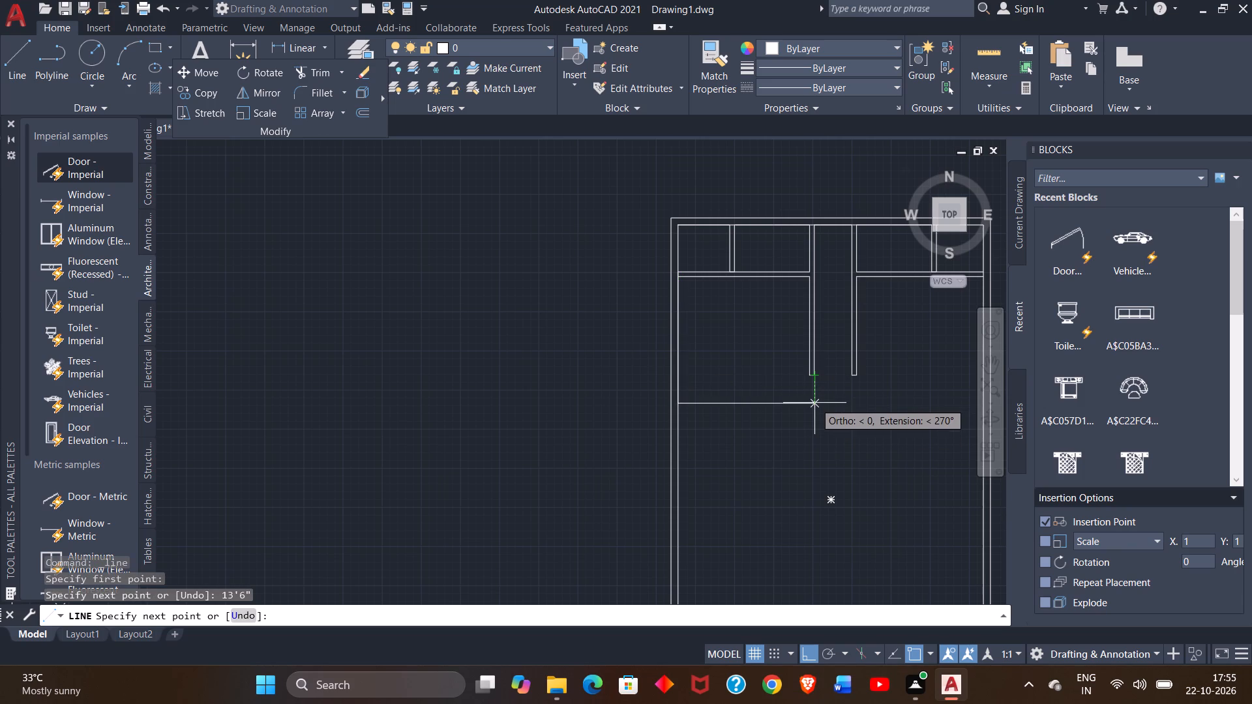
left_click(814, 403)
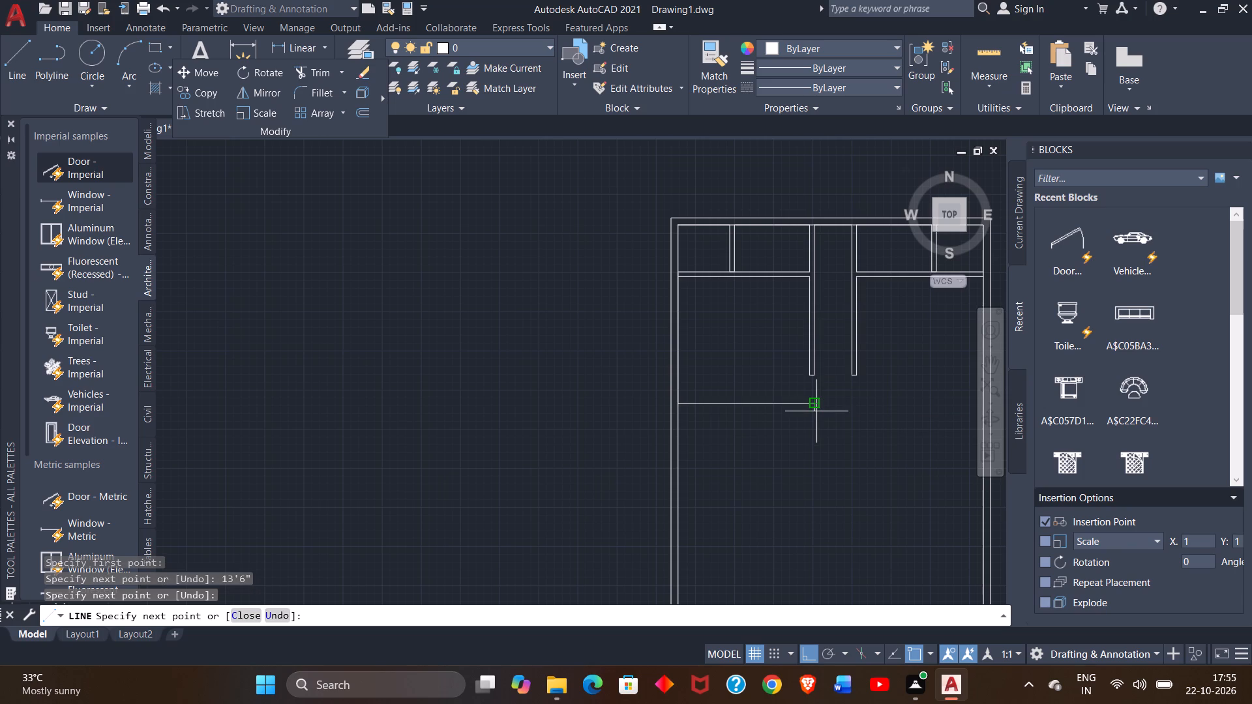
key("6")
key("shift+quotedbl")
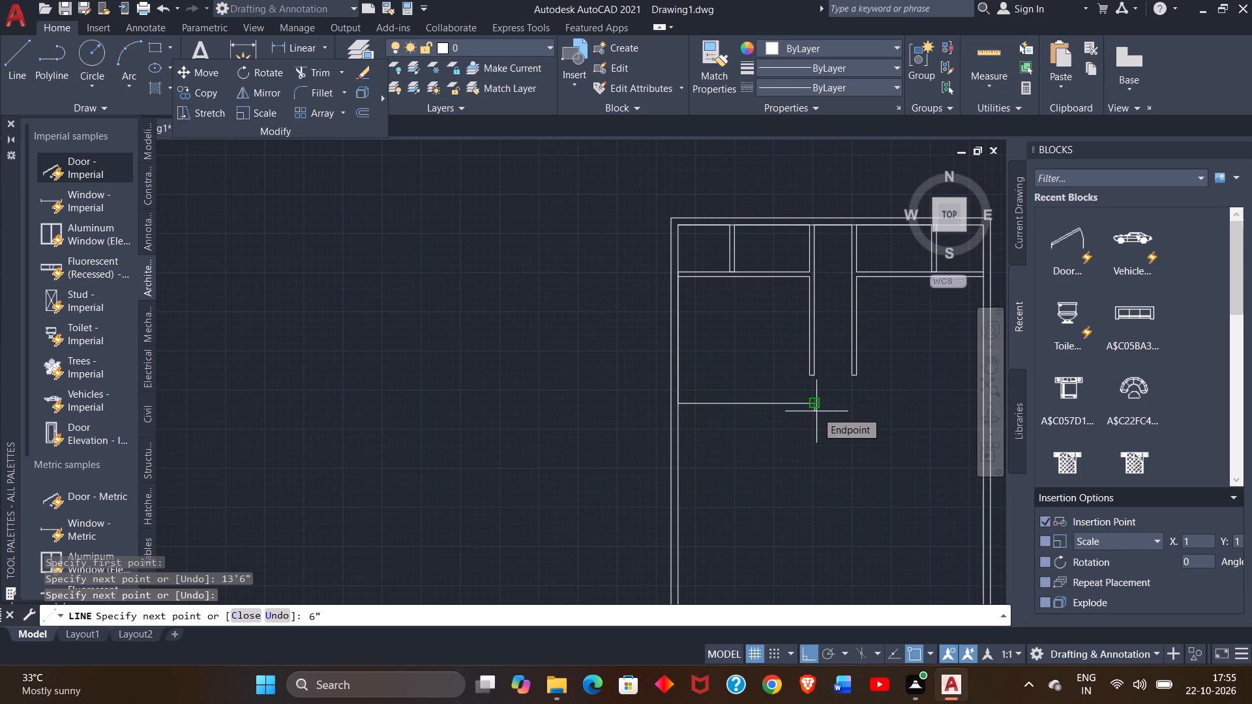
key("Return")
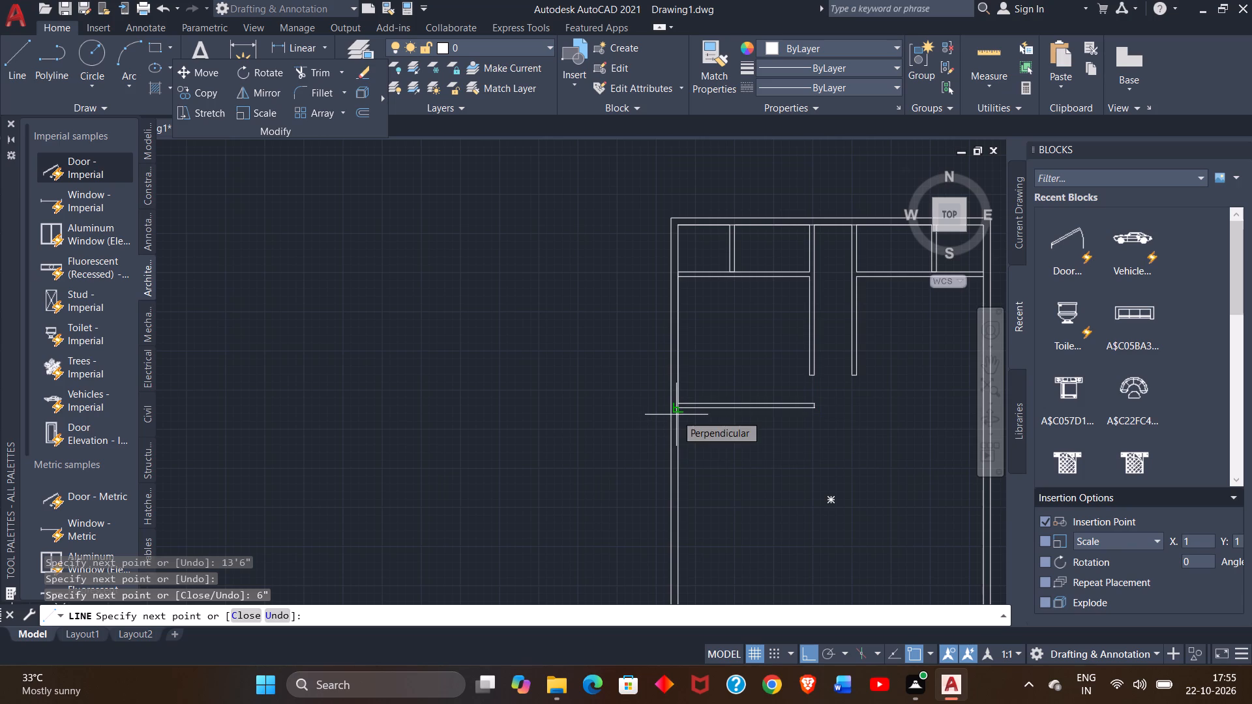
scroll(676, 415, "up", 3, "ctrl")
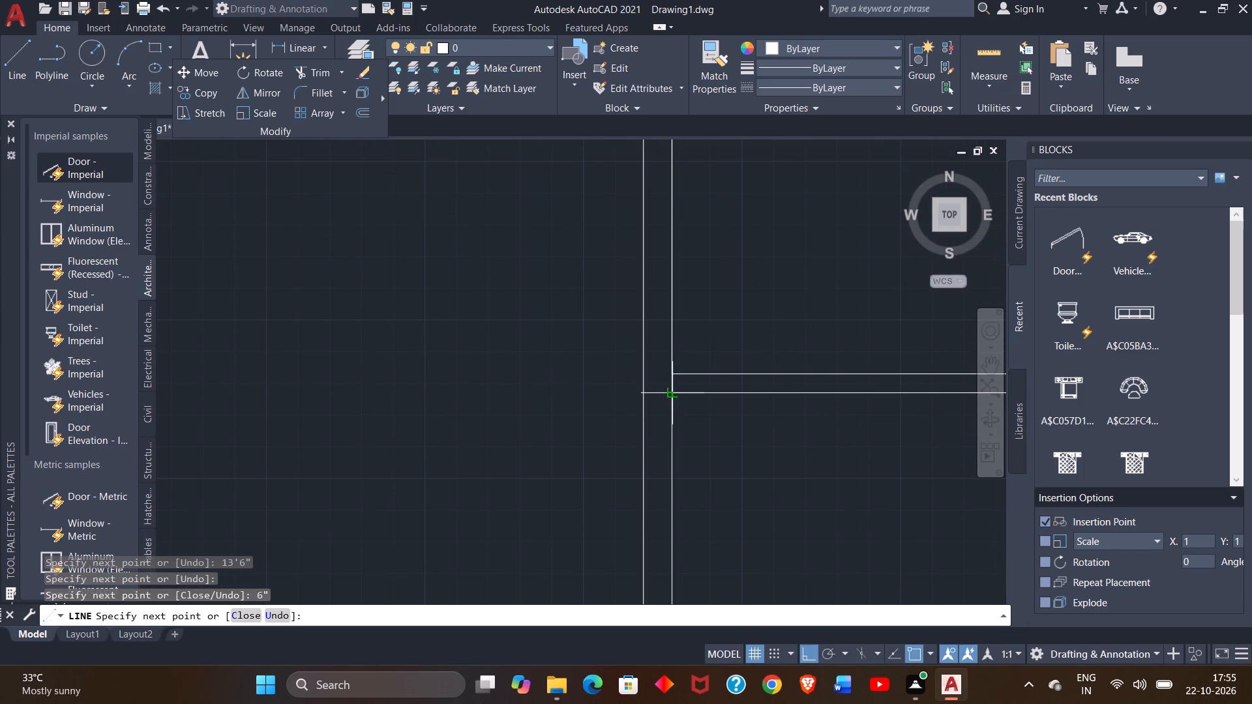
left_click(674, 392)
right_click(674, 392)
left_click(689, 397)
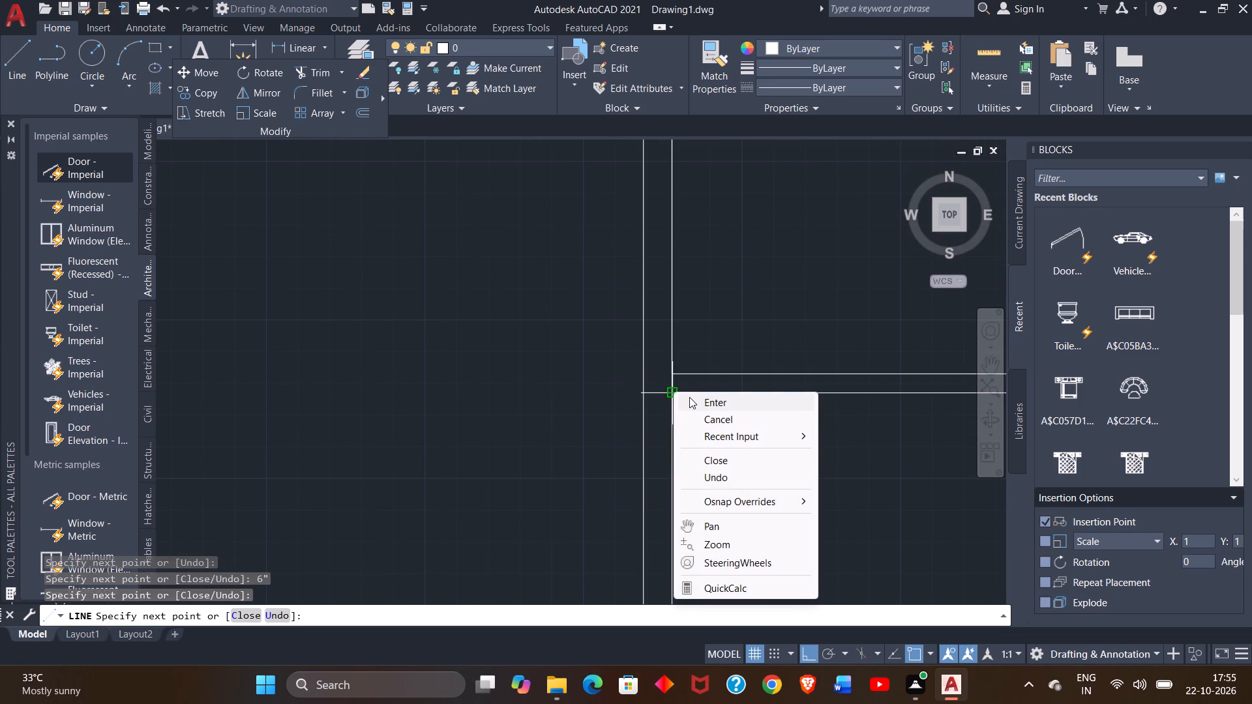
Extend the new wall with a line from its lower-right corner to the inner right wall, 6" up, and back to its upper-right corner.
scroll(689, 397, "down", 3, "ctrl")
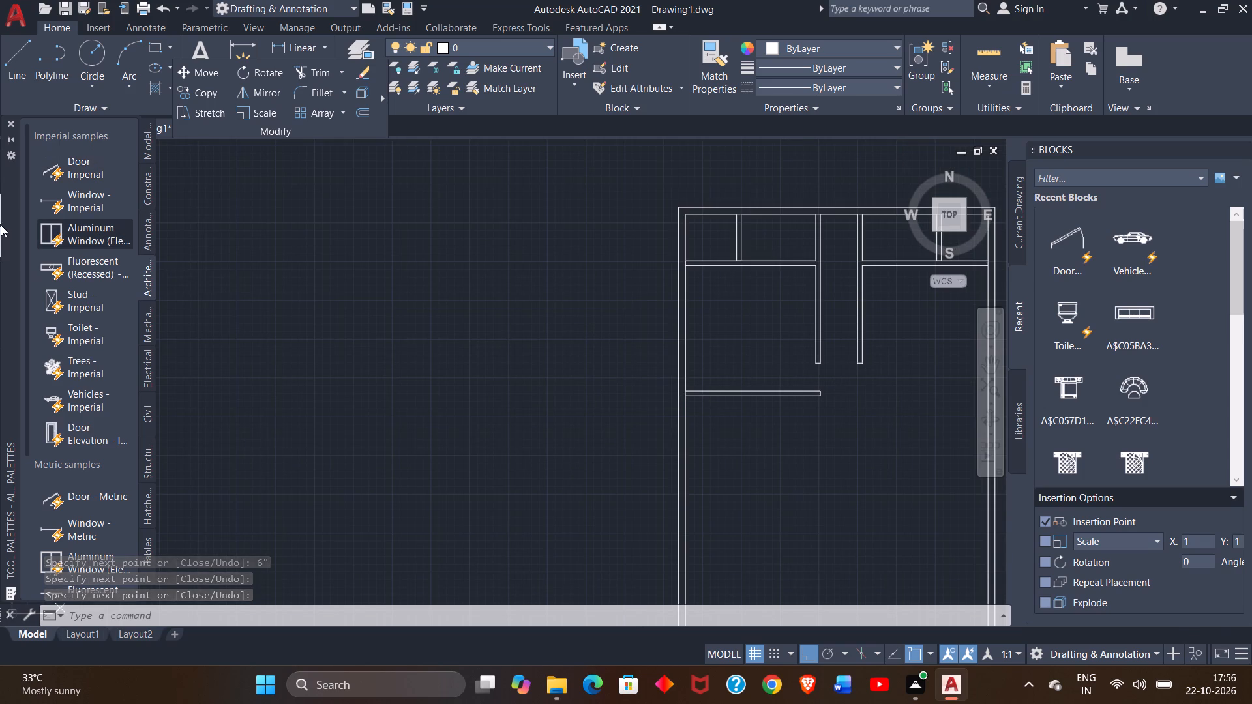
left_click(29, 80)
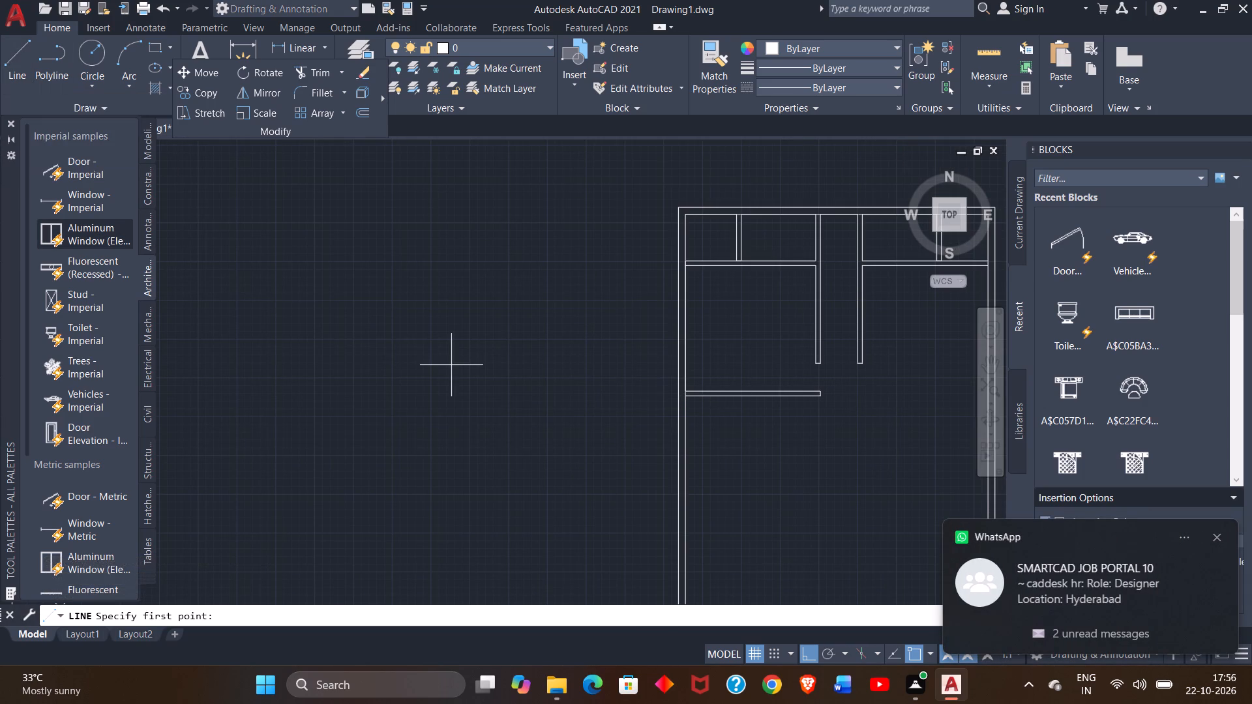
scroll(822, 394, "up", 2, "ctrl")
left_click(814, 405)
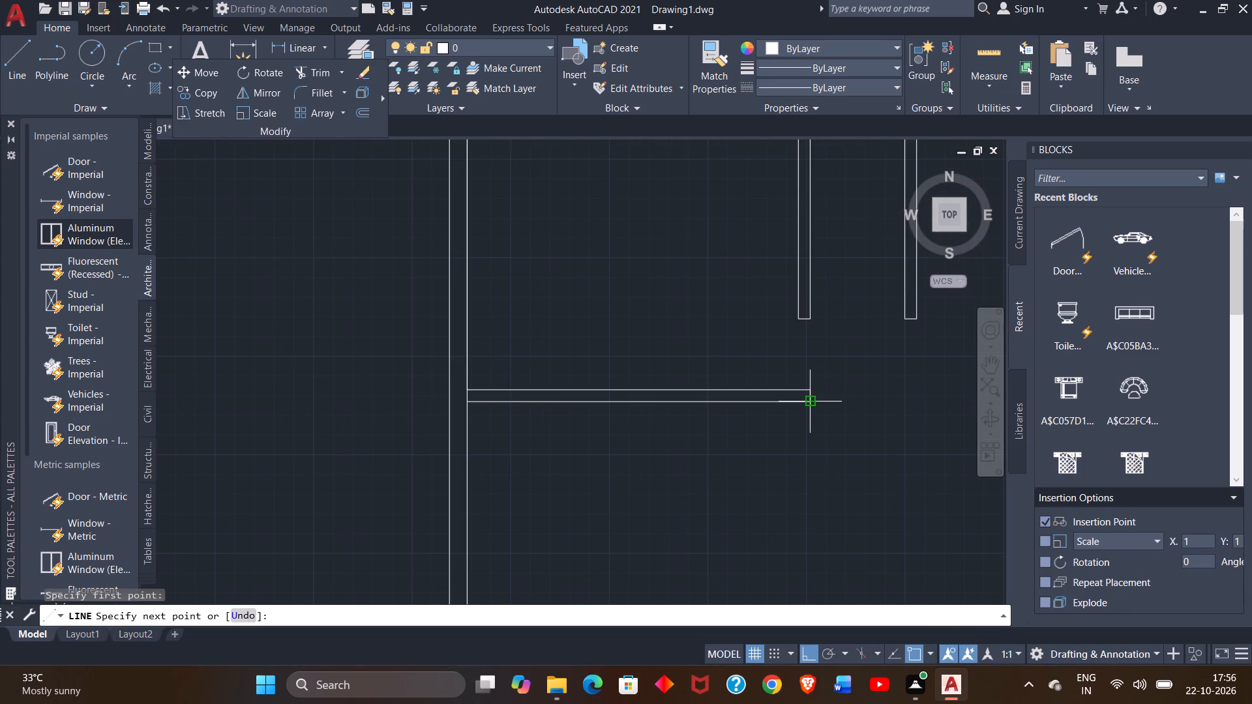
scroll(814, 405, "down", 2, "ctrl")
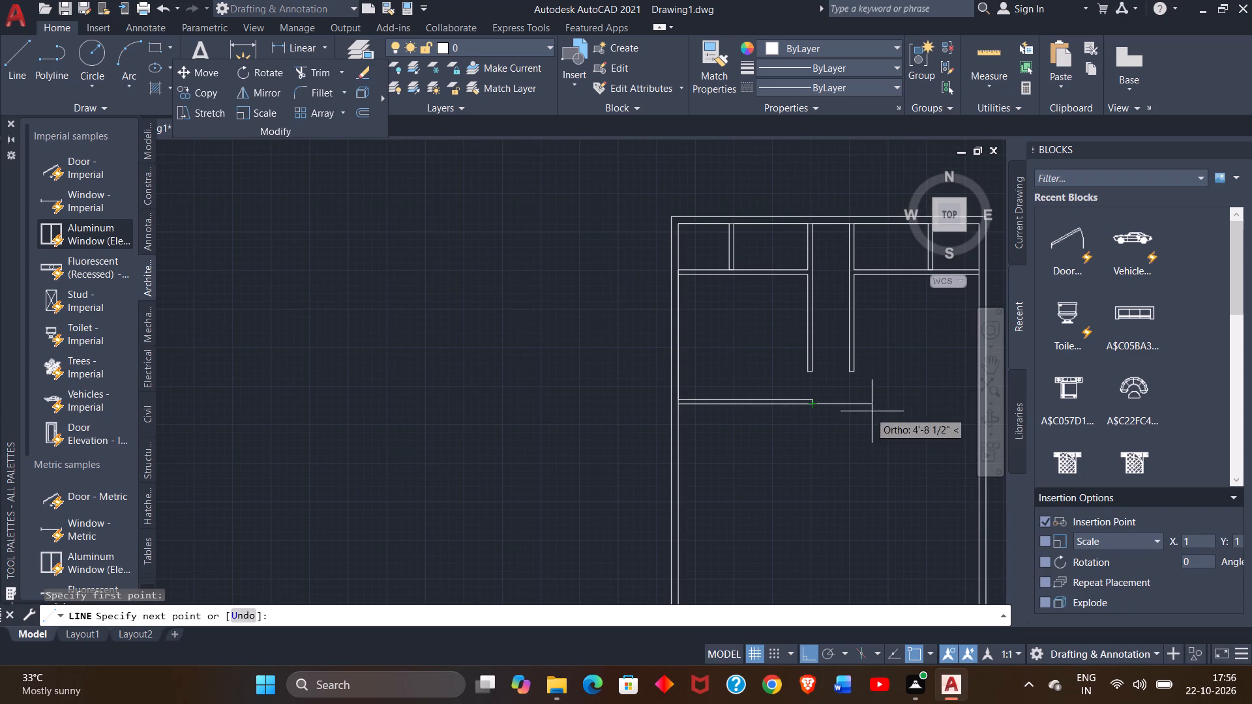
scroll(944, 407, "down", 1, "ctrl")
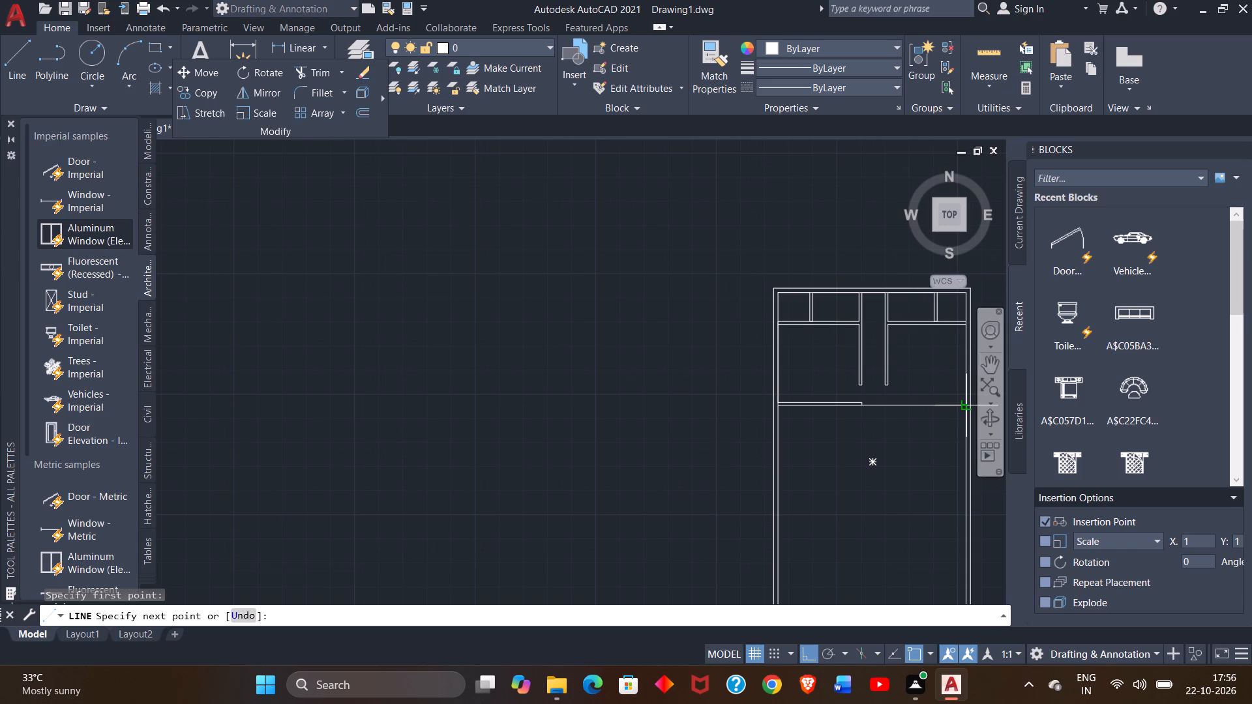
left_click(963, 409)
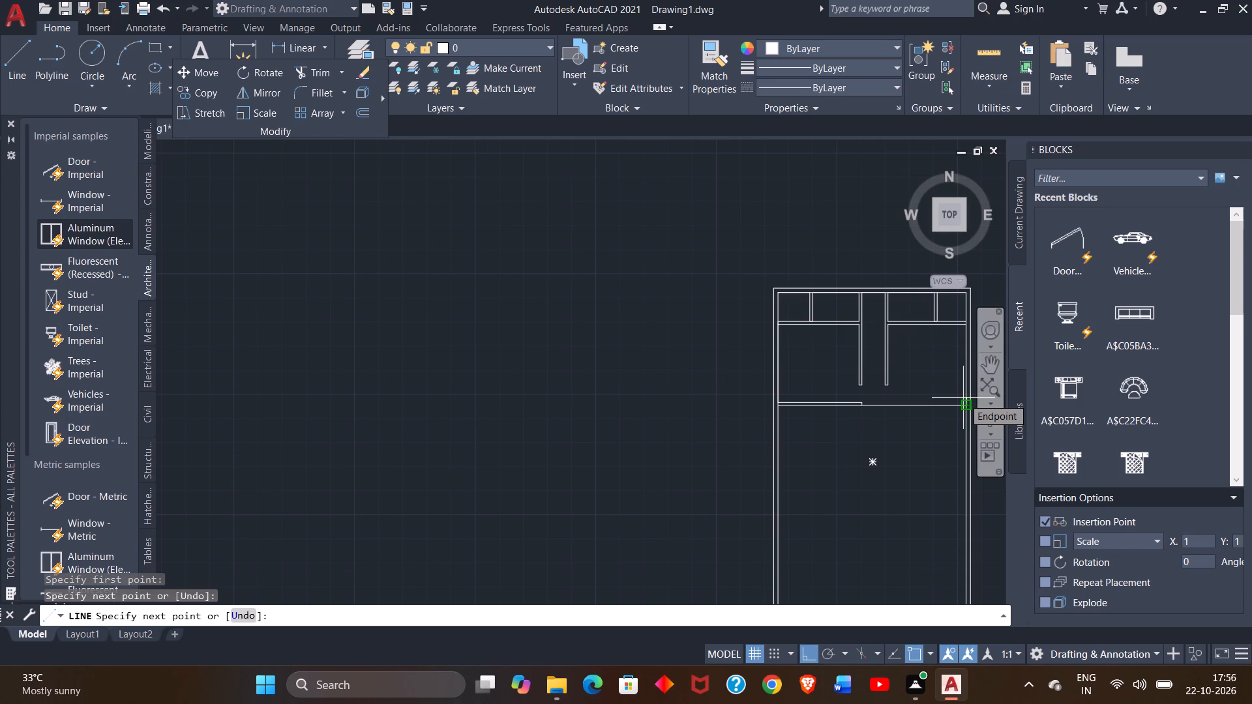
key("6")
key("shift+quotedbl")
key("Return")
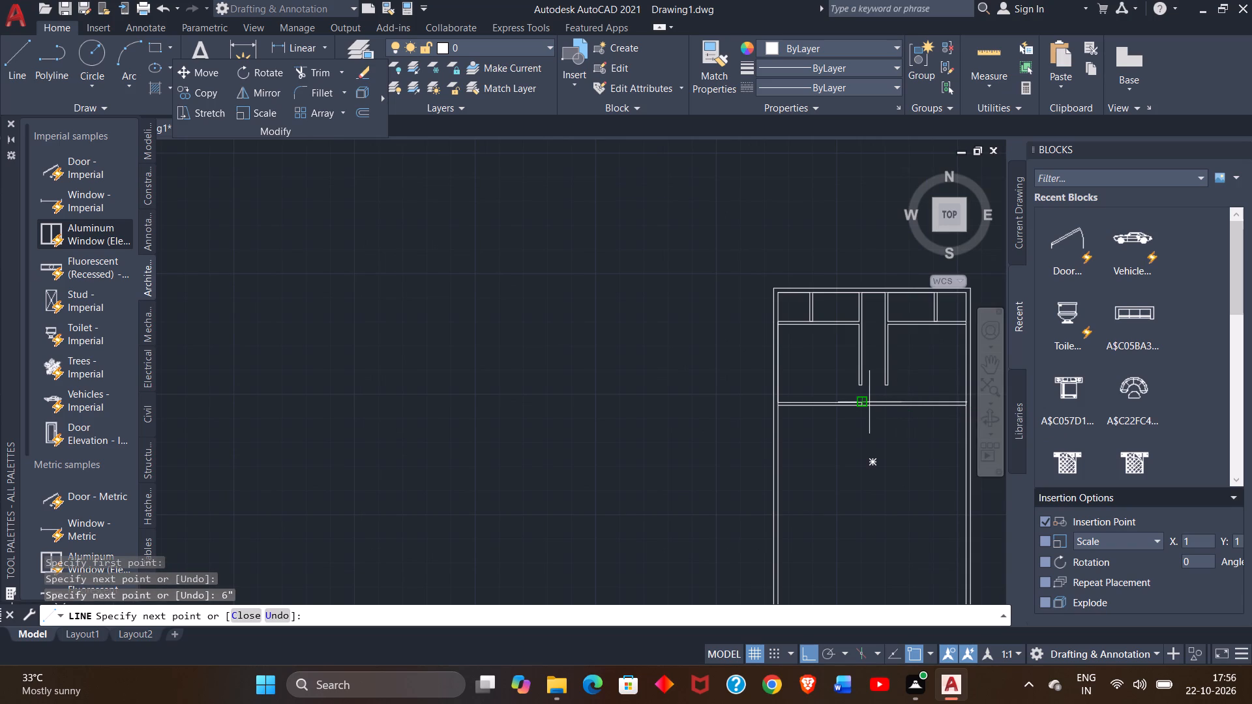
scroll(869, 402, "up", 4, "ctrl")
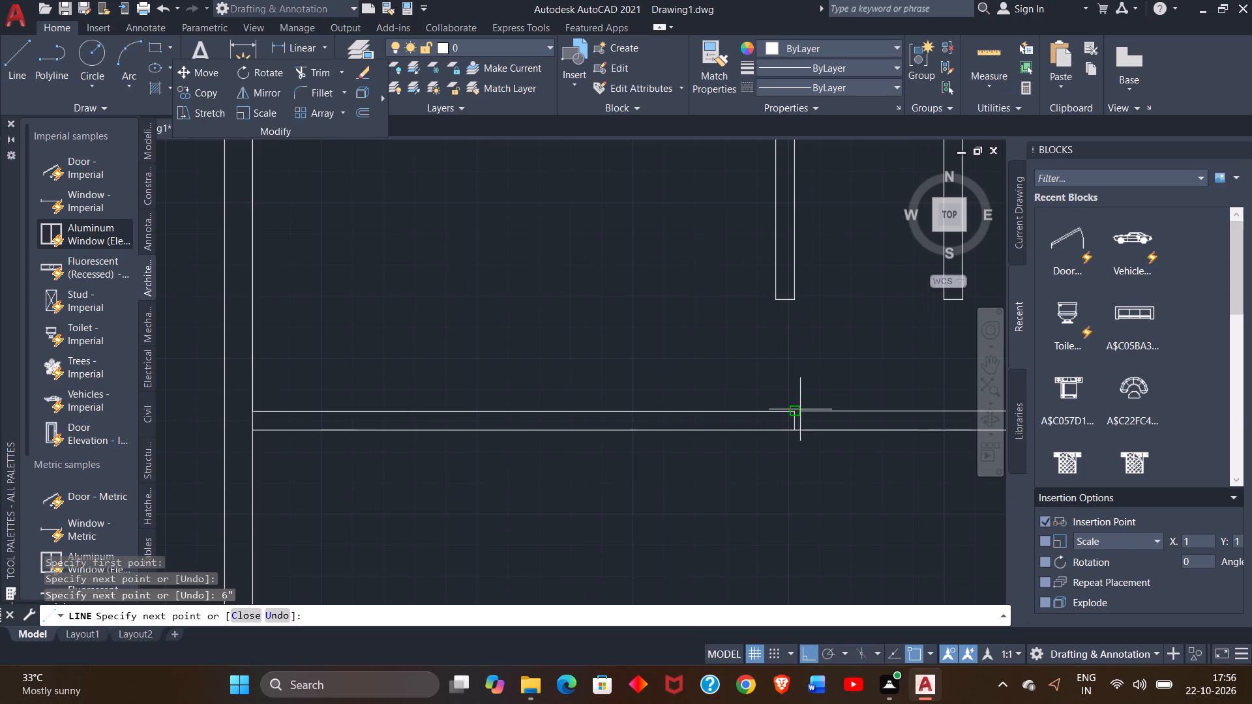
left_click(797, 409)
right_click(797, 409)
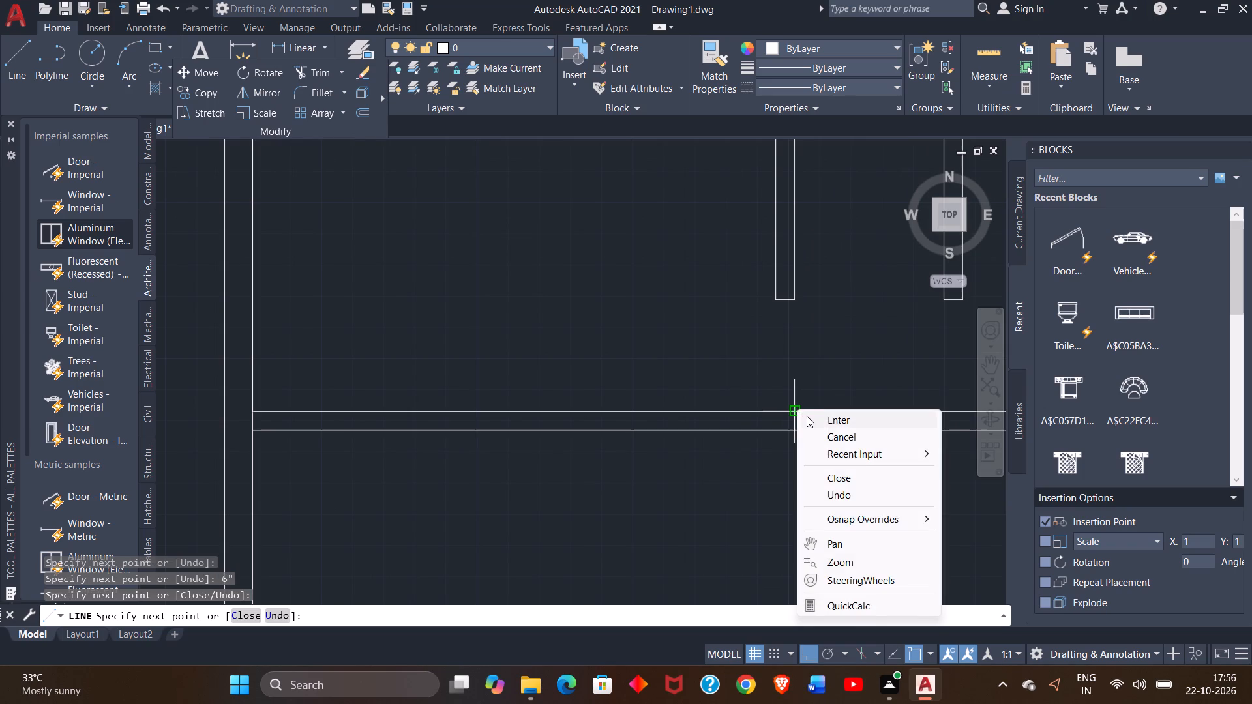
left_click(811, 417)
Draw a line from the second long partition's lower-left corner straight down to the new horizontal wall's lower edge.
scroll(811, 417, "down", 3, "ctrl")
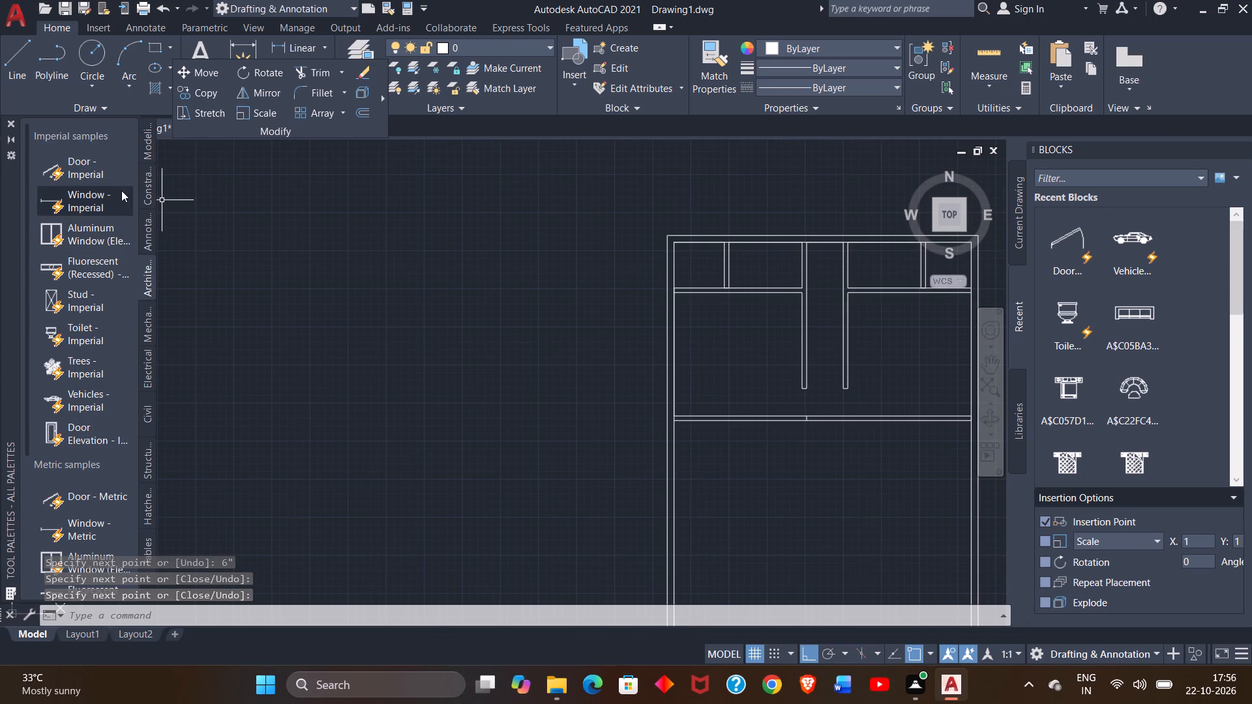
left_click(16, 55)
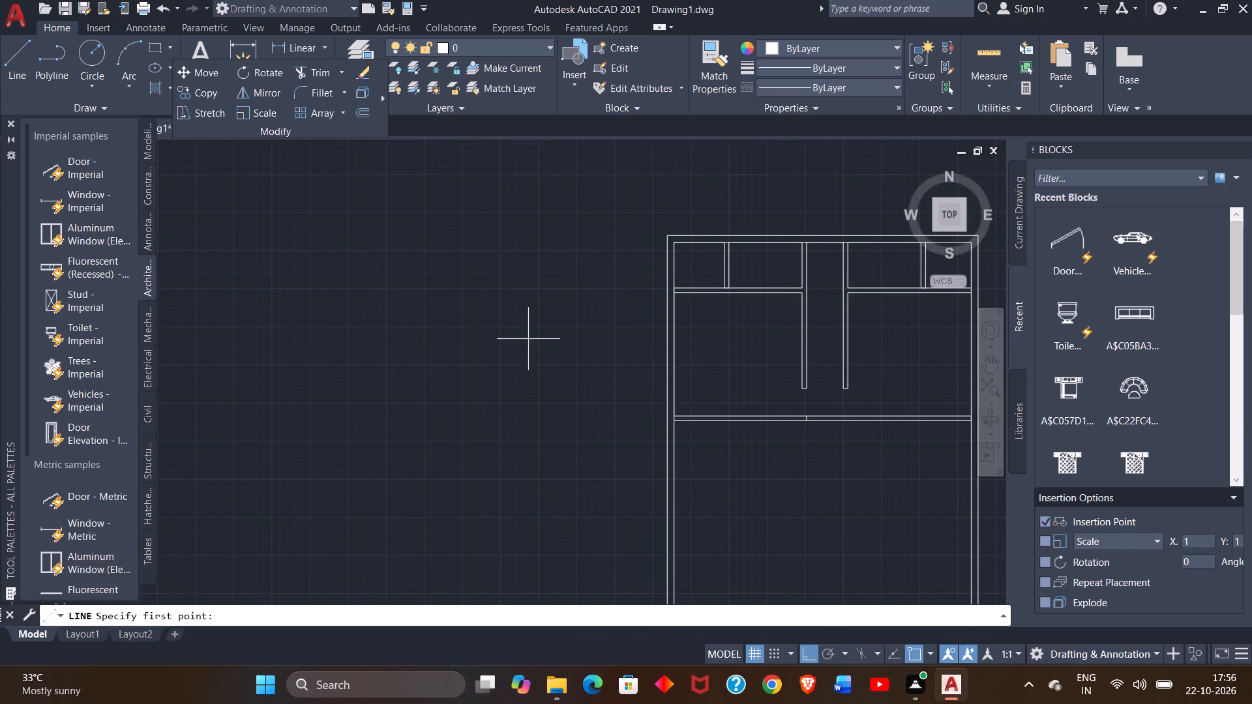
scroll(883, 390, "up", 2, "ctrl")
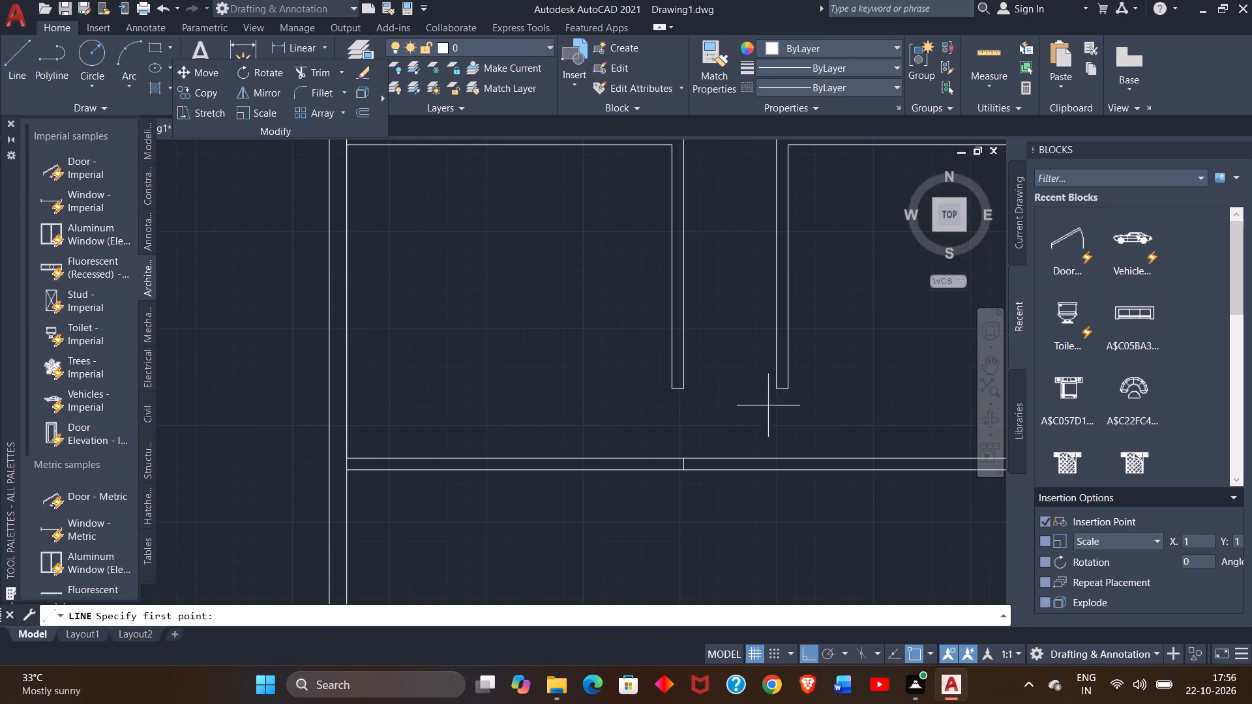
left_click_drag(775, 388, 778, 472)
left_click(778, 472)
right_click(778, 472)
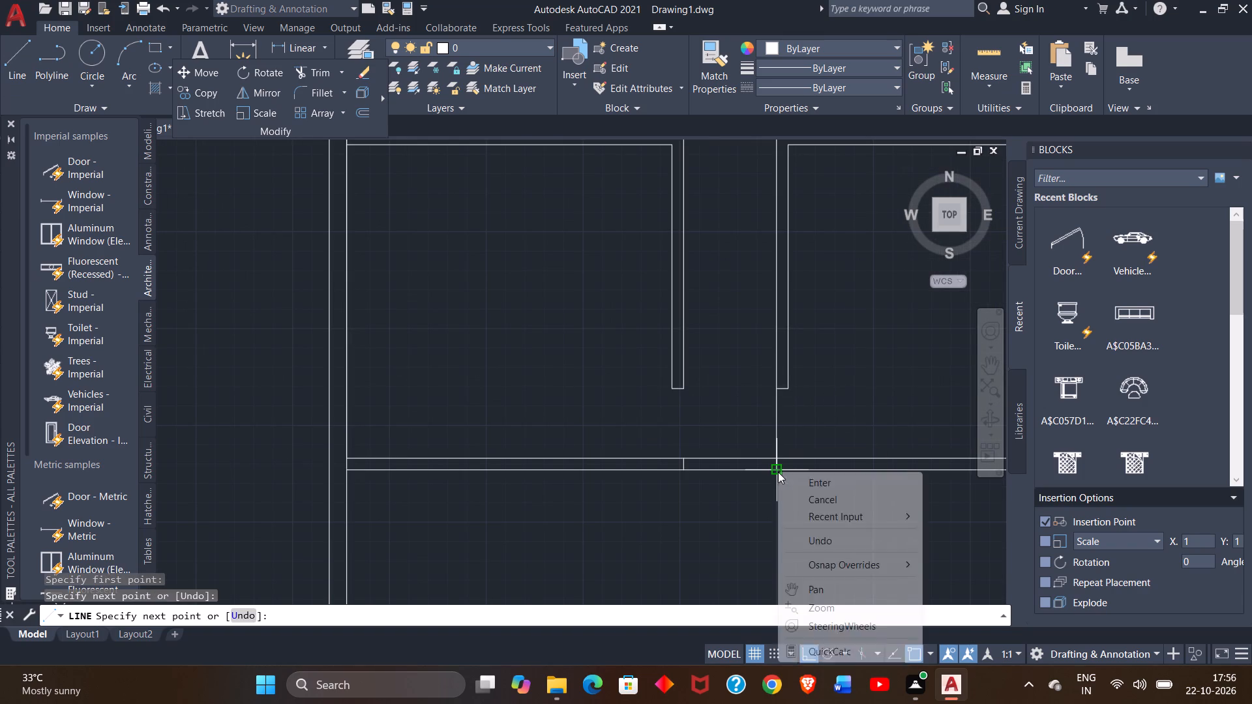
left_click(807, 480)
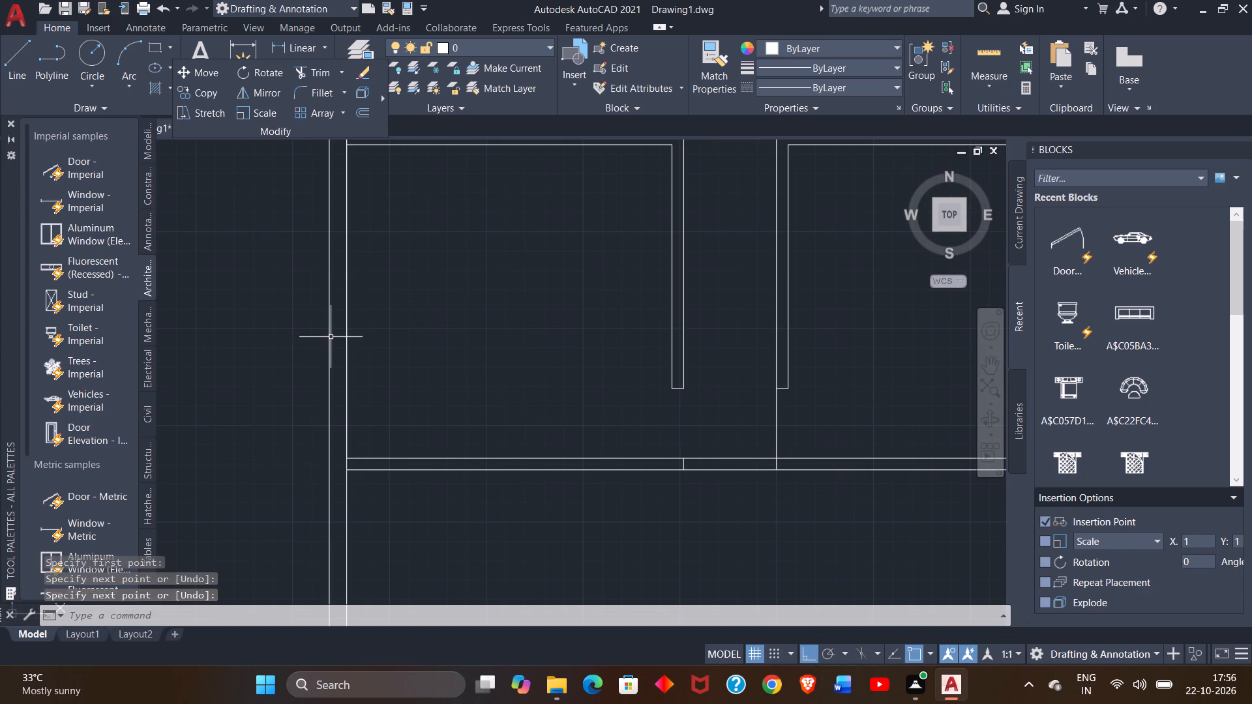
Draw a line from the first long partition's lower-right corner straight down to the new horizontal wall's lower edge.
left_click(10, 51)
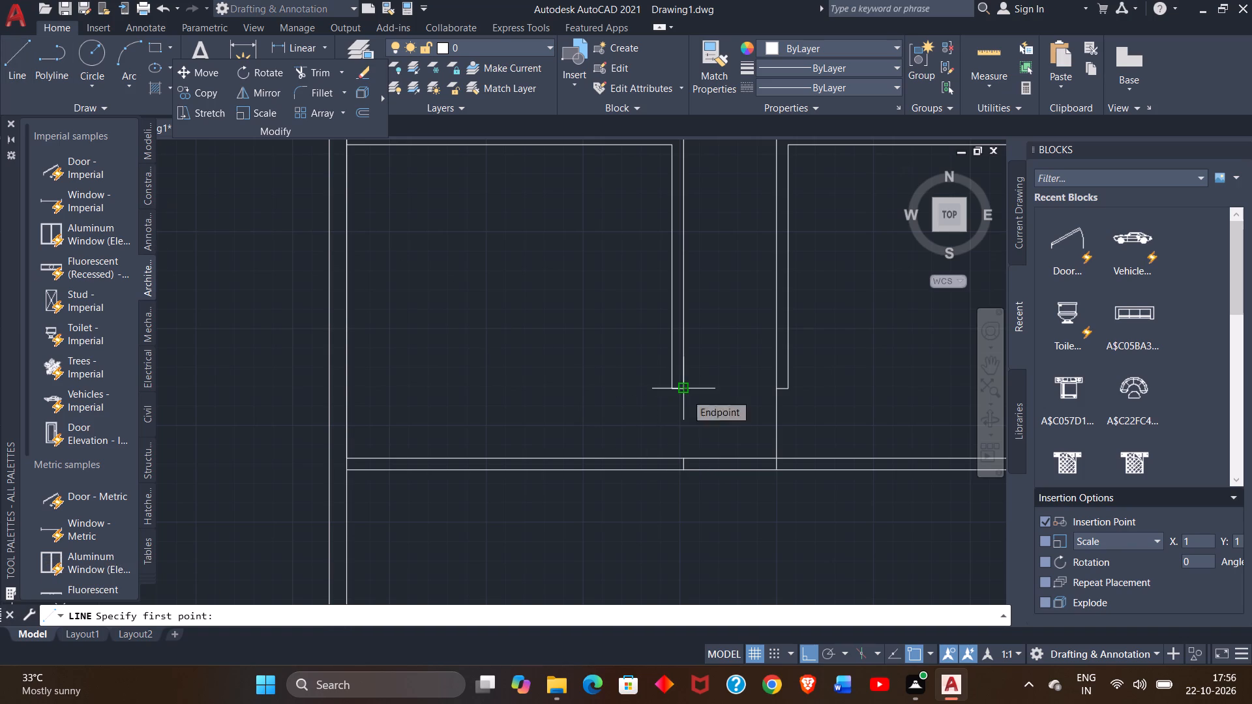
left_click_drag(686, 389, 686, 467)
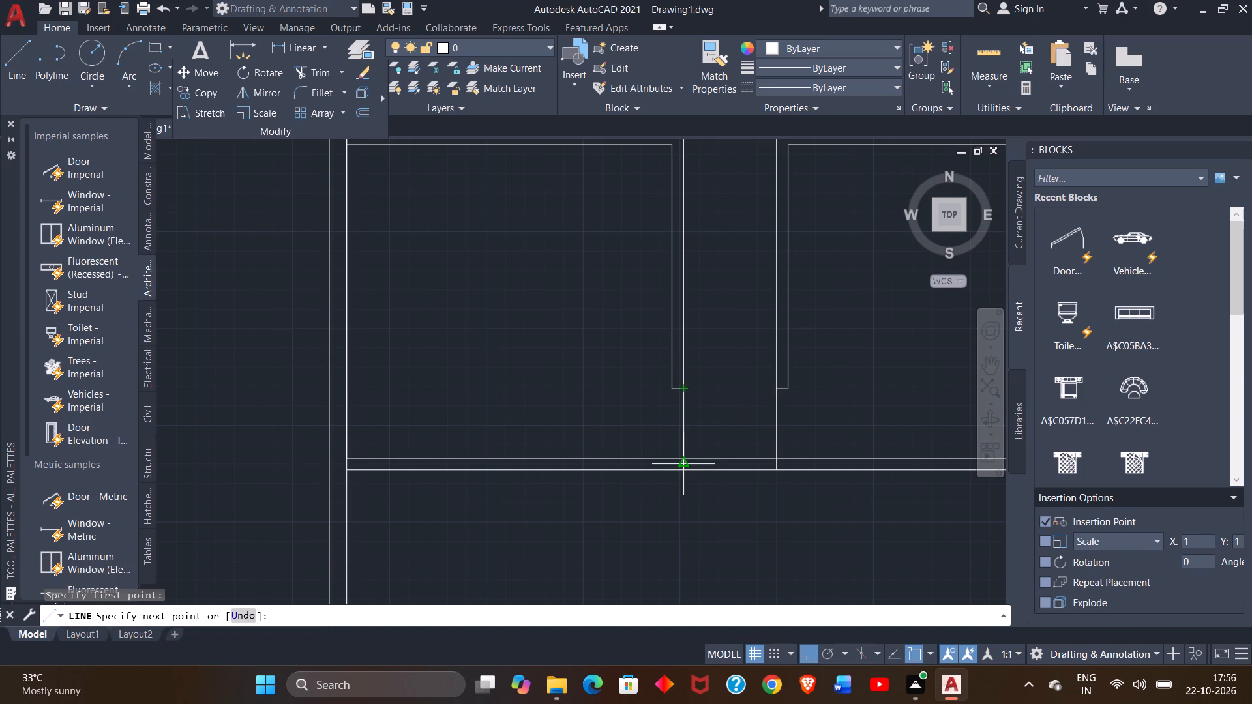
left_click(687, 477)
right_click(687, 477)
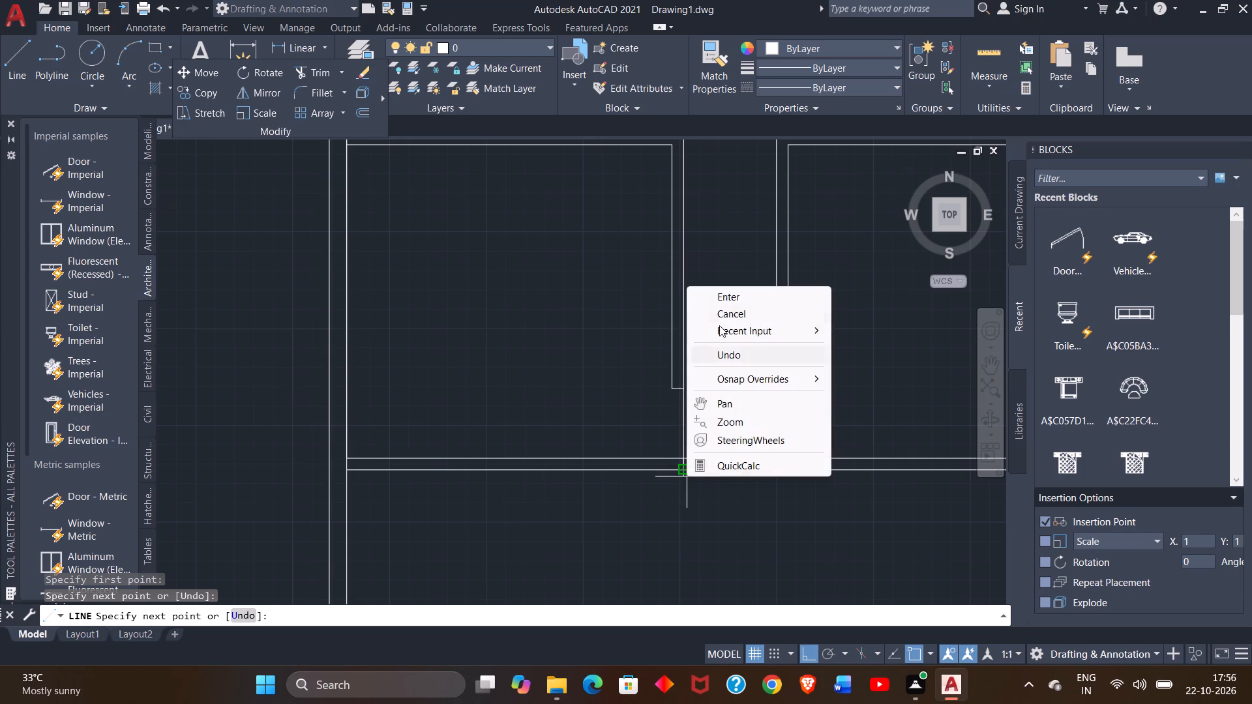
left_click(727, 299)
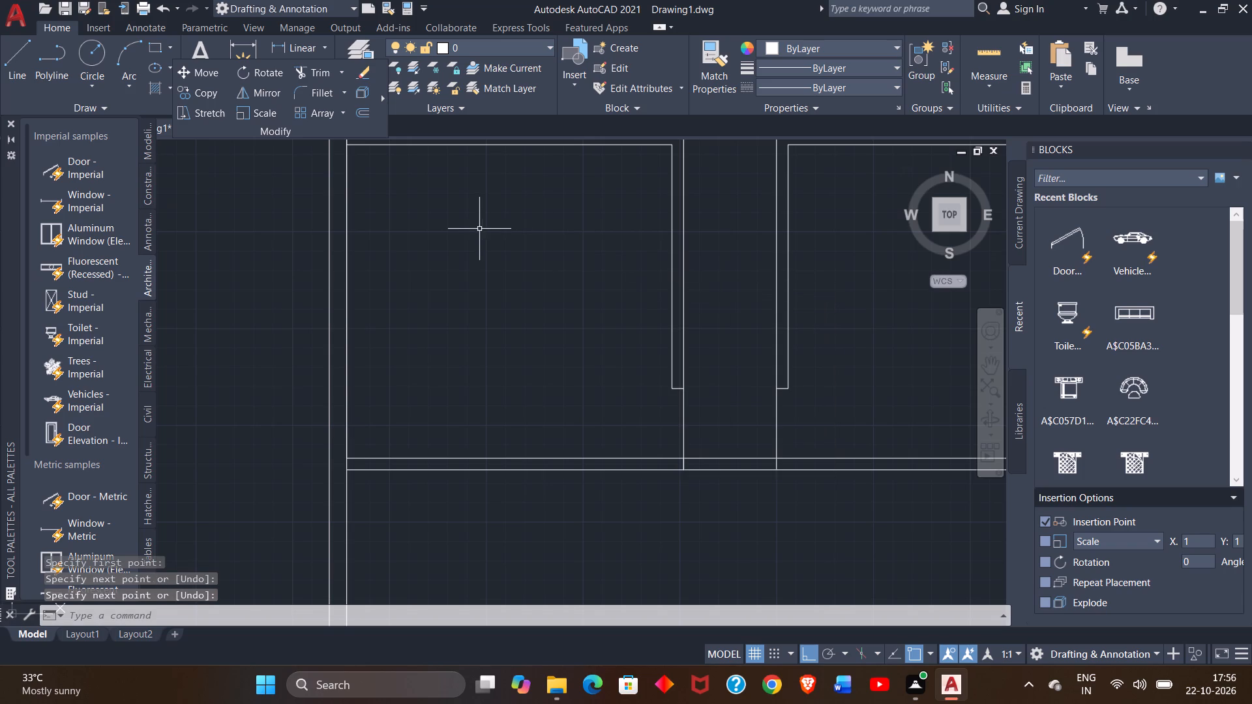
Trim both lines of the new horizontal wall between the two long partitions to open the passage.
left_click(314, 70)
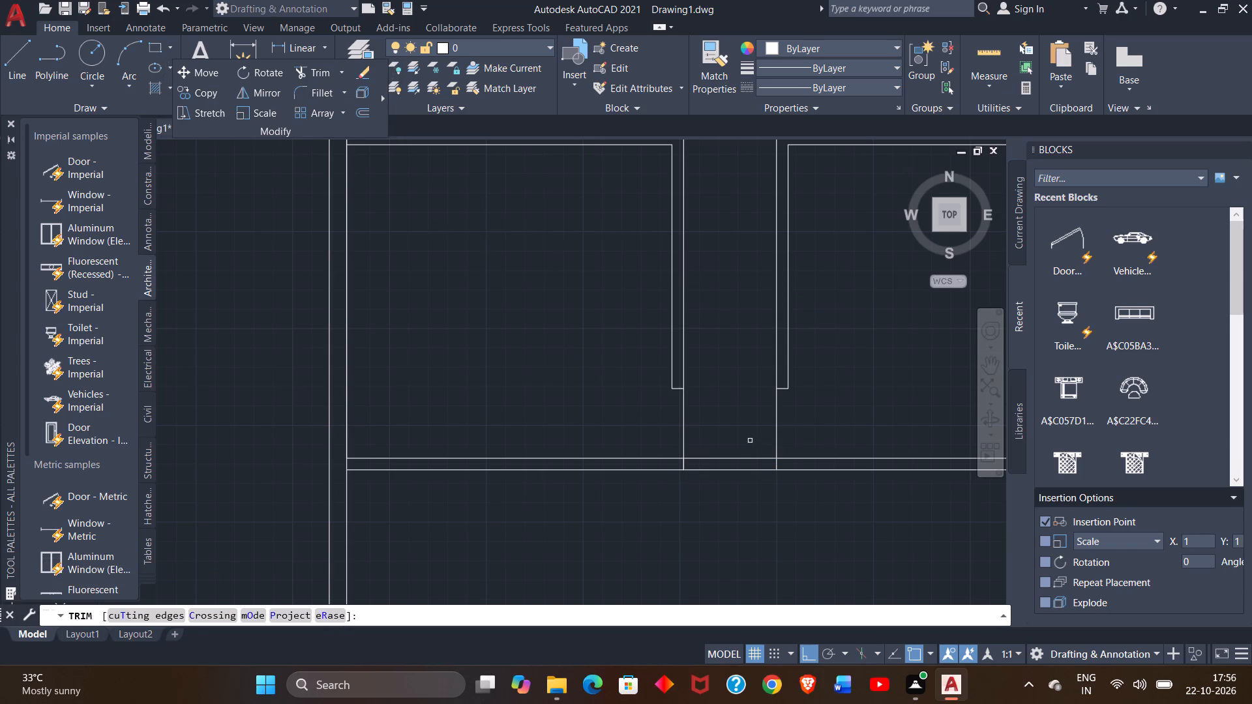
left_click_drag(750, 441, 749, 511)
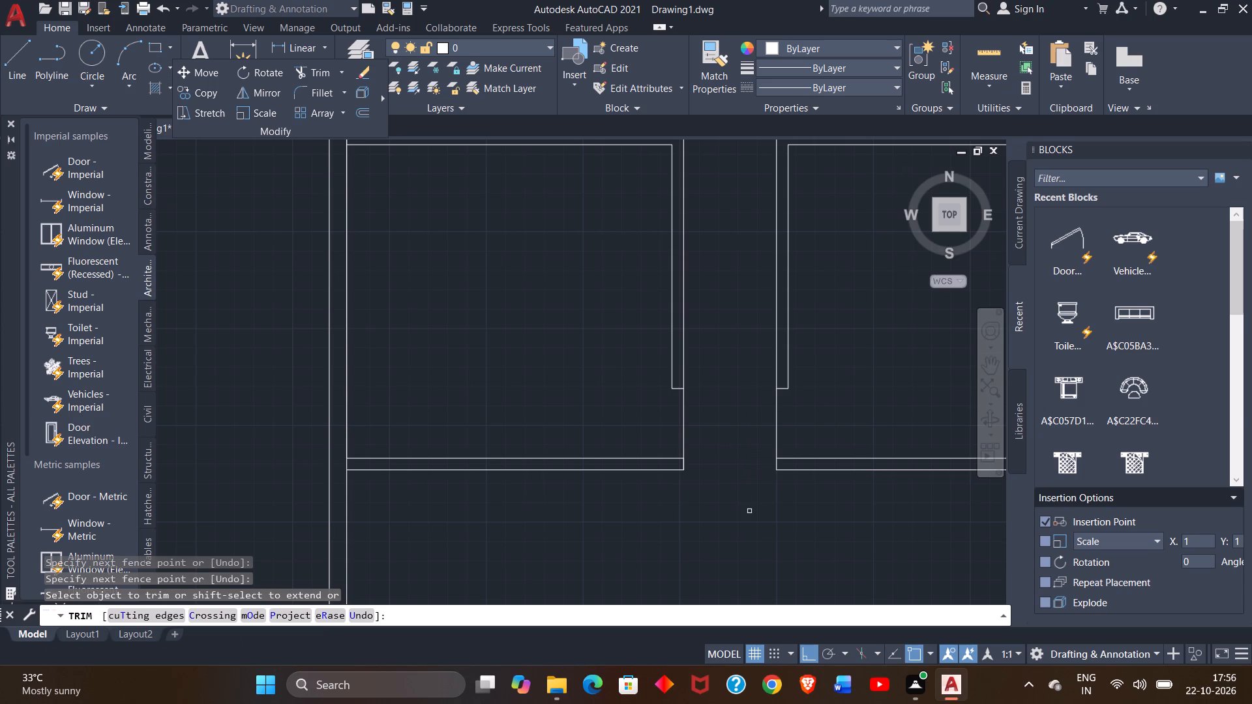
right_click(749, 511)
left_click(781, 287)
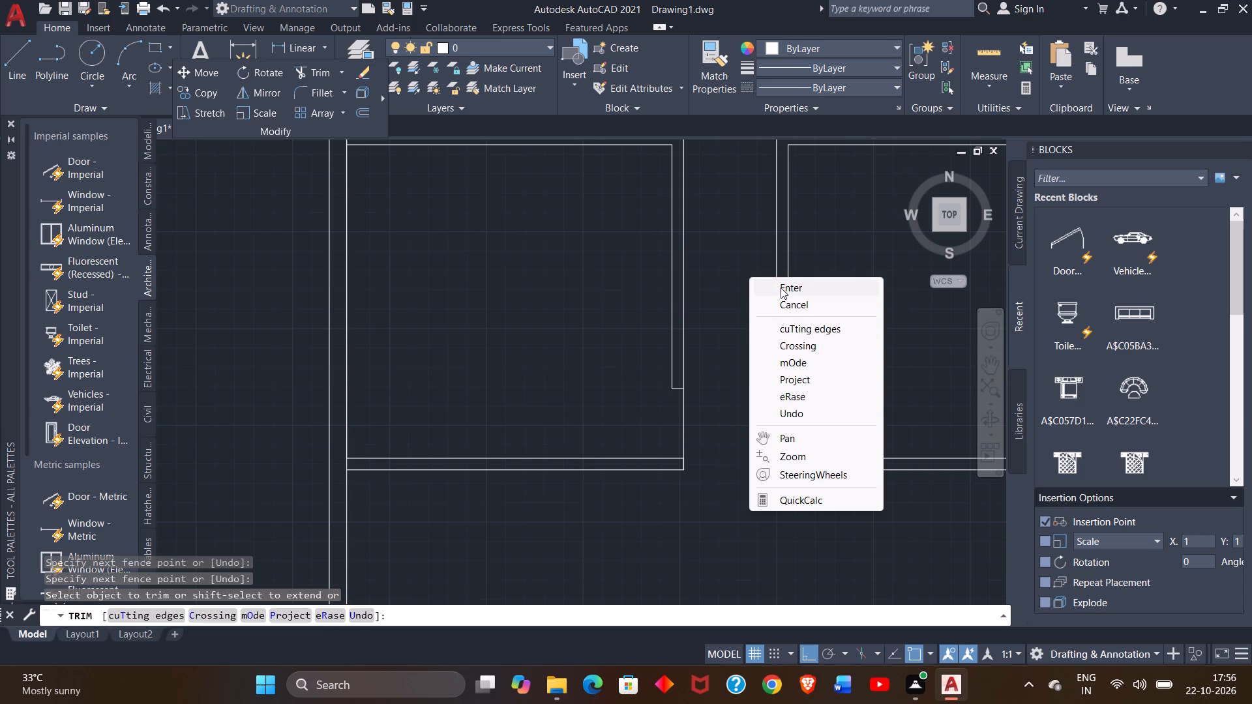
From the left horizontal wall's lower-left corner, draw a small room's inner outline 4' right, 6' down, and back to the inner left wall.
scroll(737, 297, "down", 2, "ctrl")
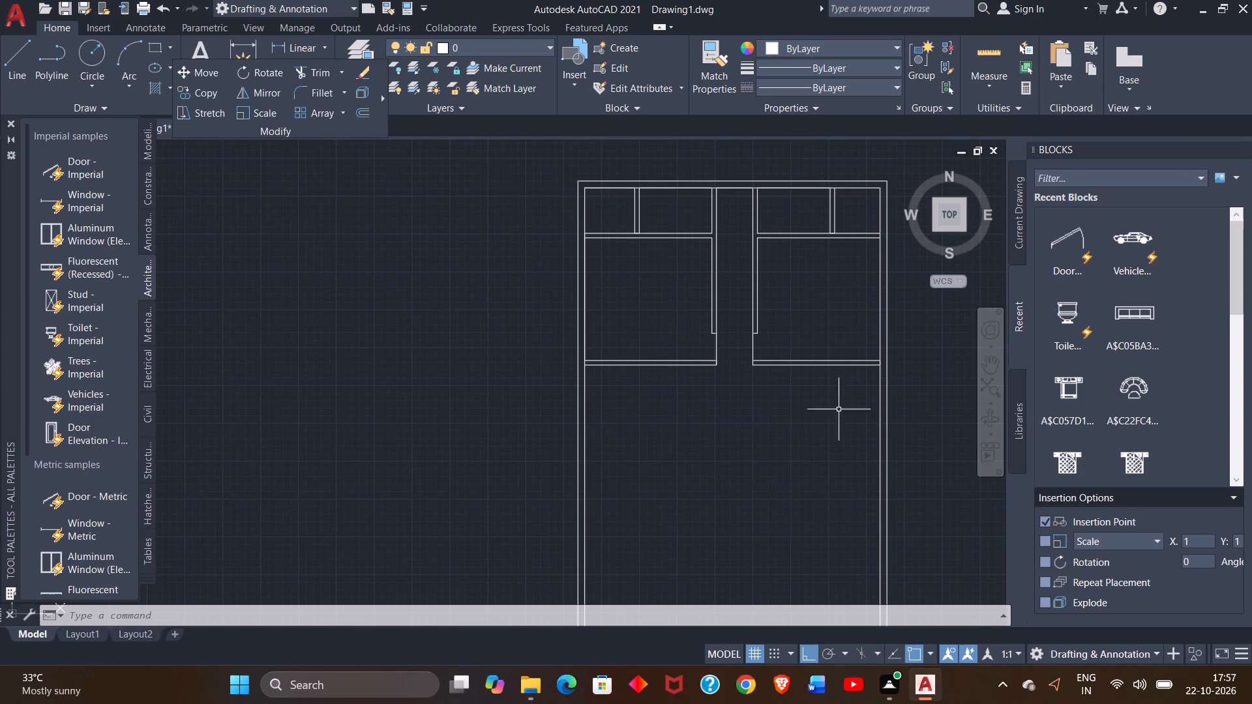
left_click(985, 362)
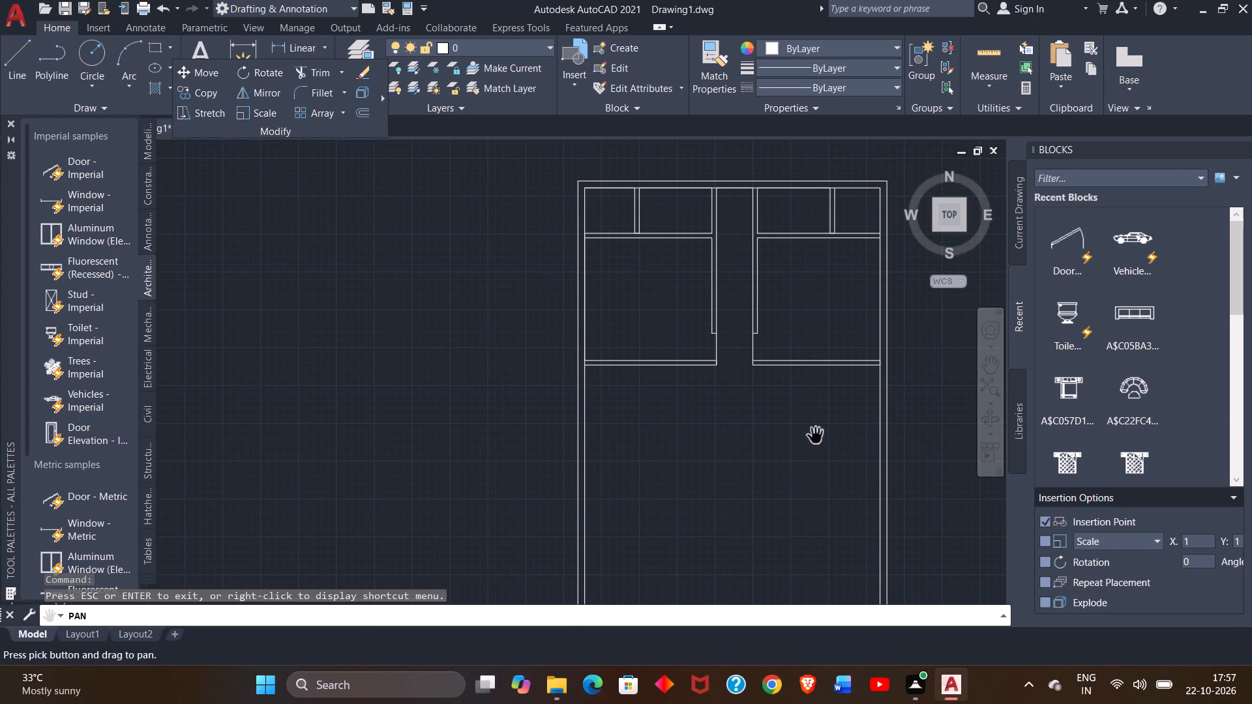
left_click_drag(816, 436, 777, 324)
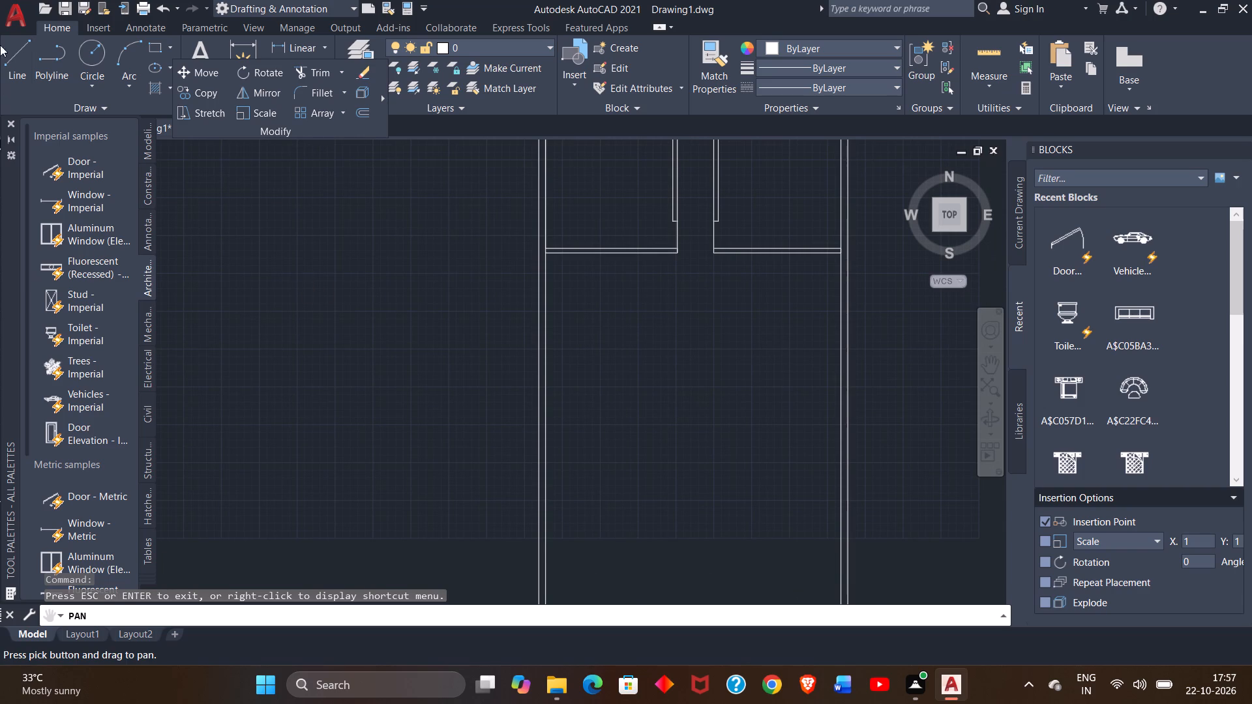
left_click(20, 51)
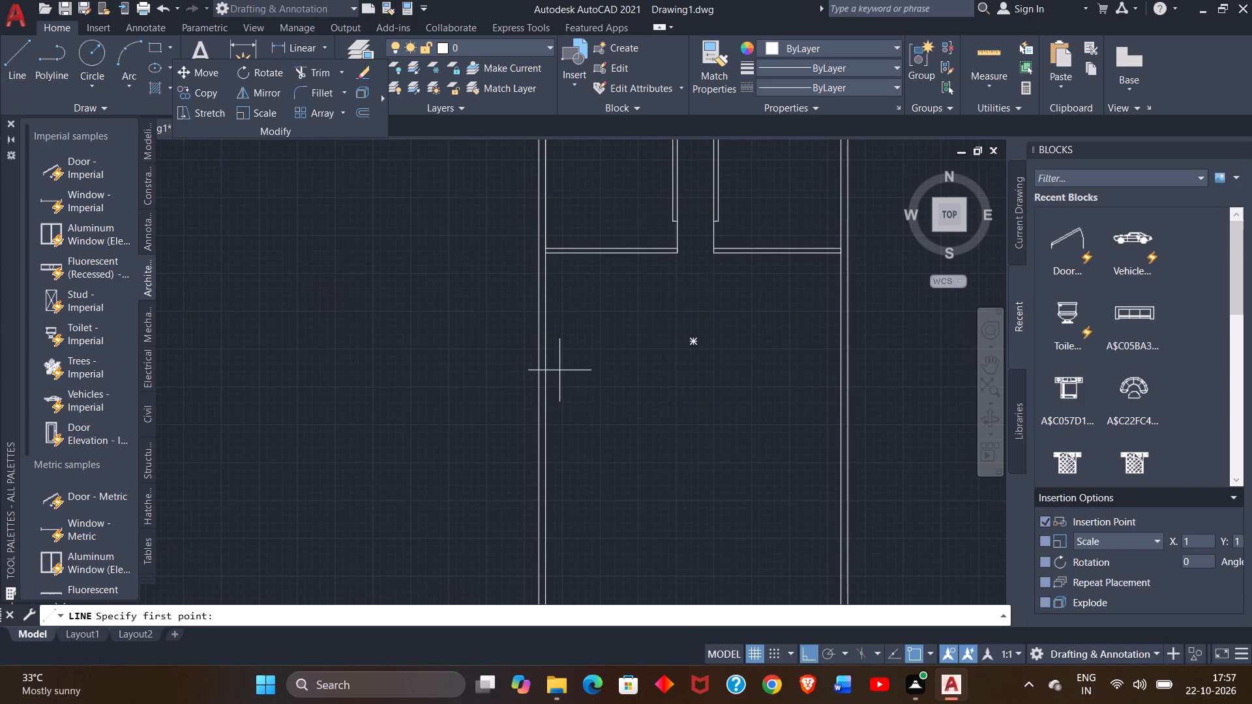
left_click(544, 251)
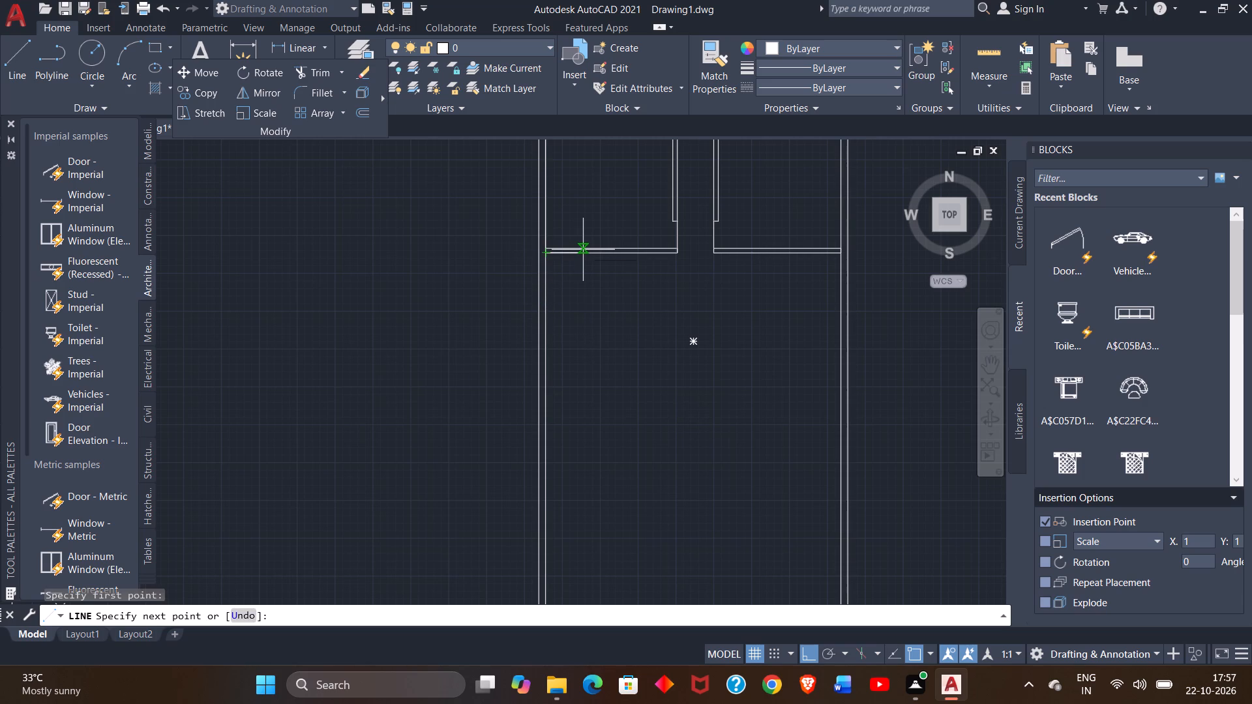
scroll(583, 250, "up", 2, "ctrl")
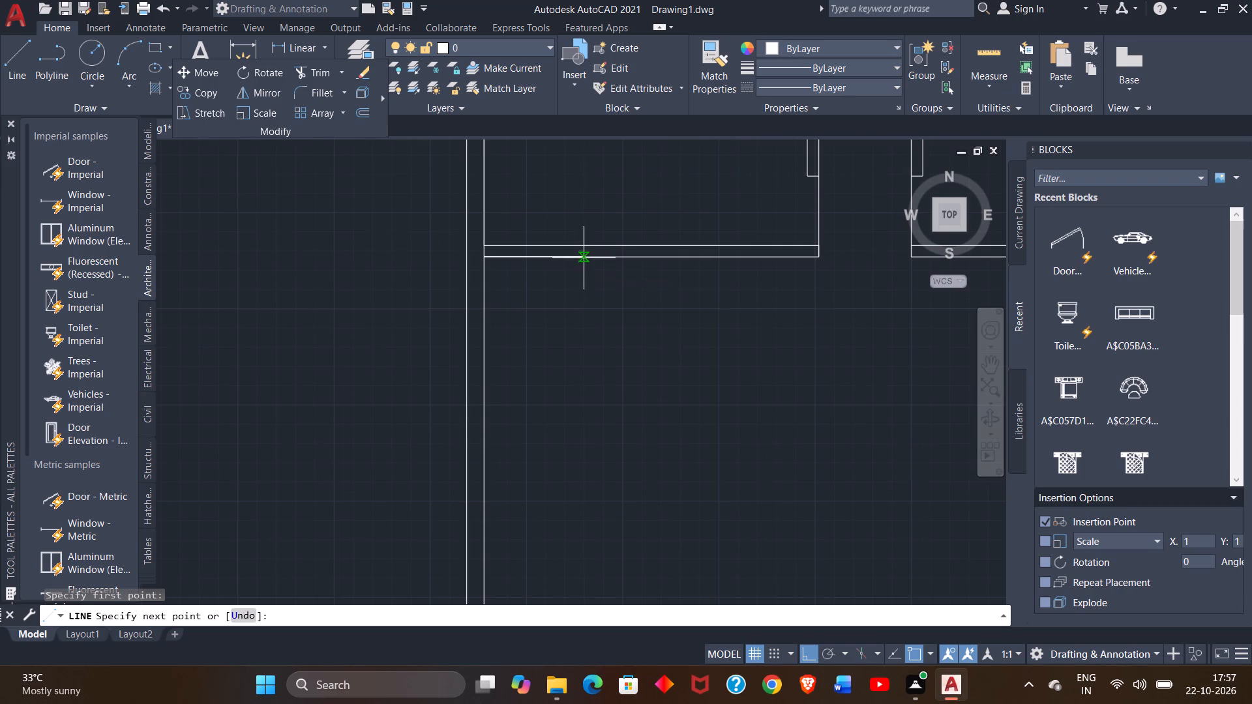
scroll(584, 258, "up", 1, "ctrl")
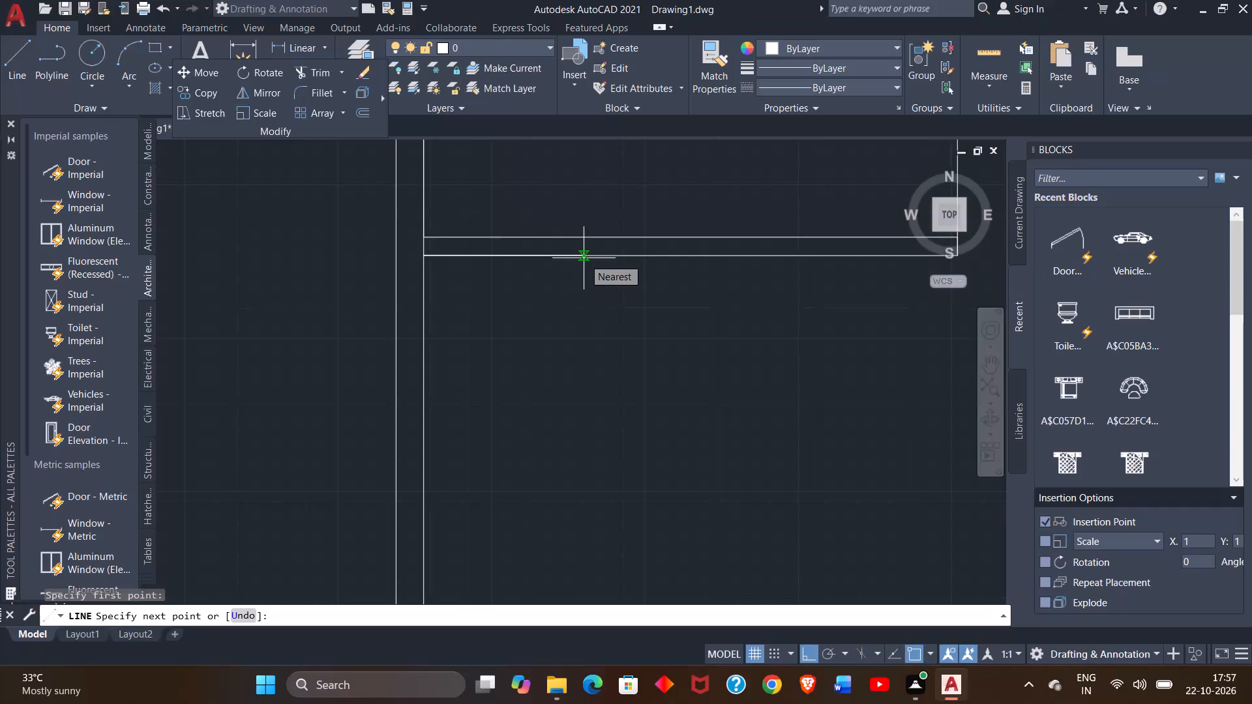
type("4'")
key("Return")
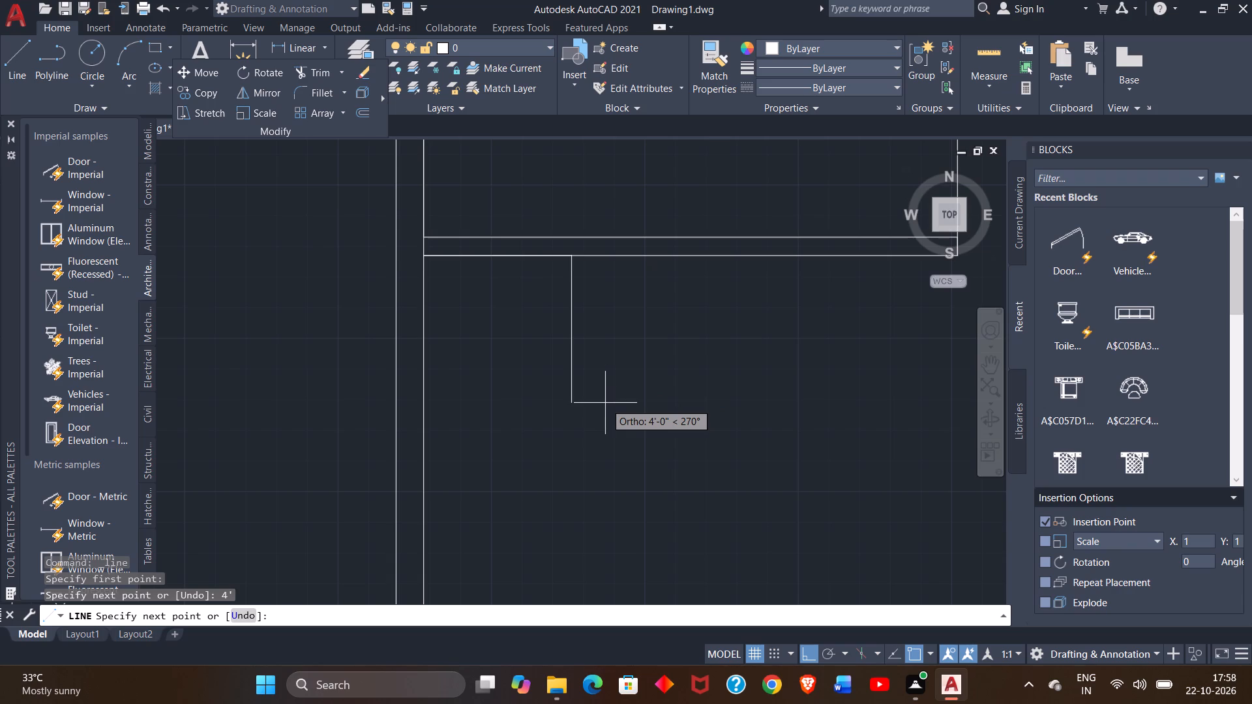
type("6'")
key("Return")
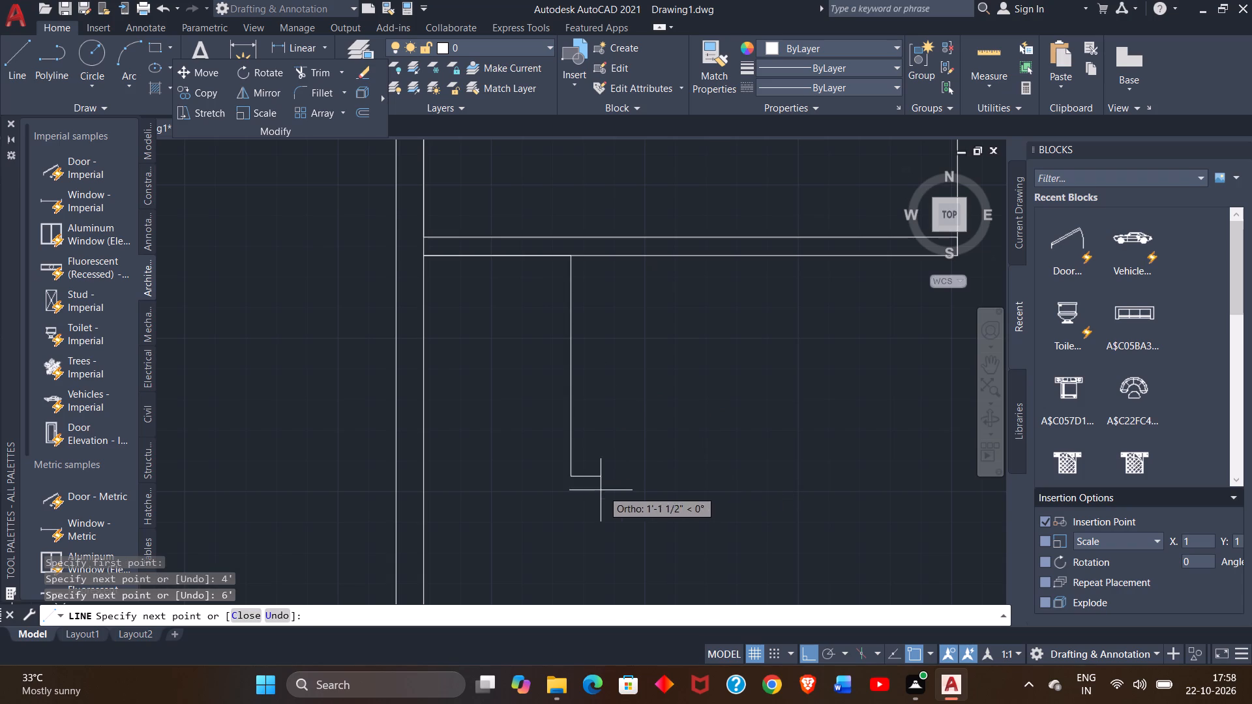
scroll(508, 495, "down", 2, "ctrl")
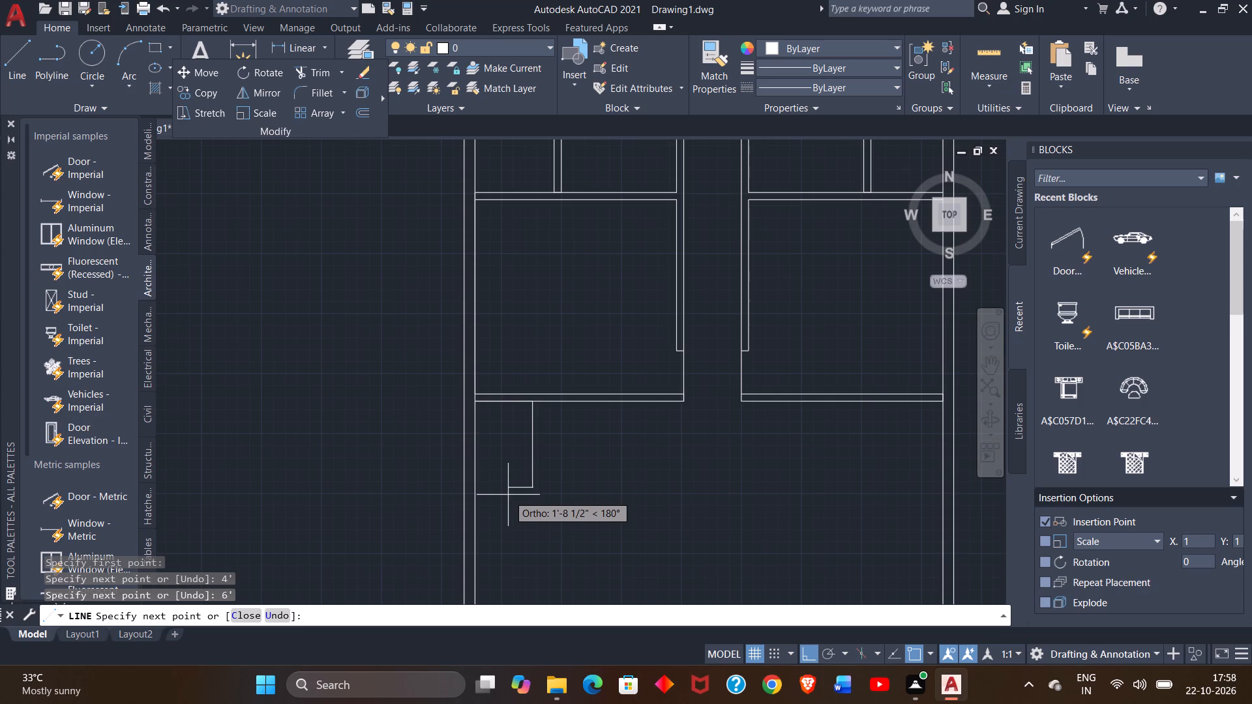
scroll(508, 495, "up", 2, "ctrl")
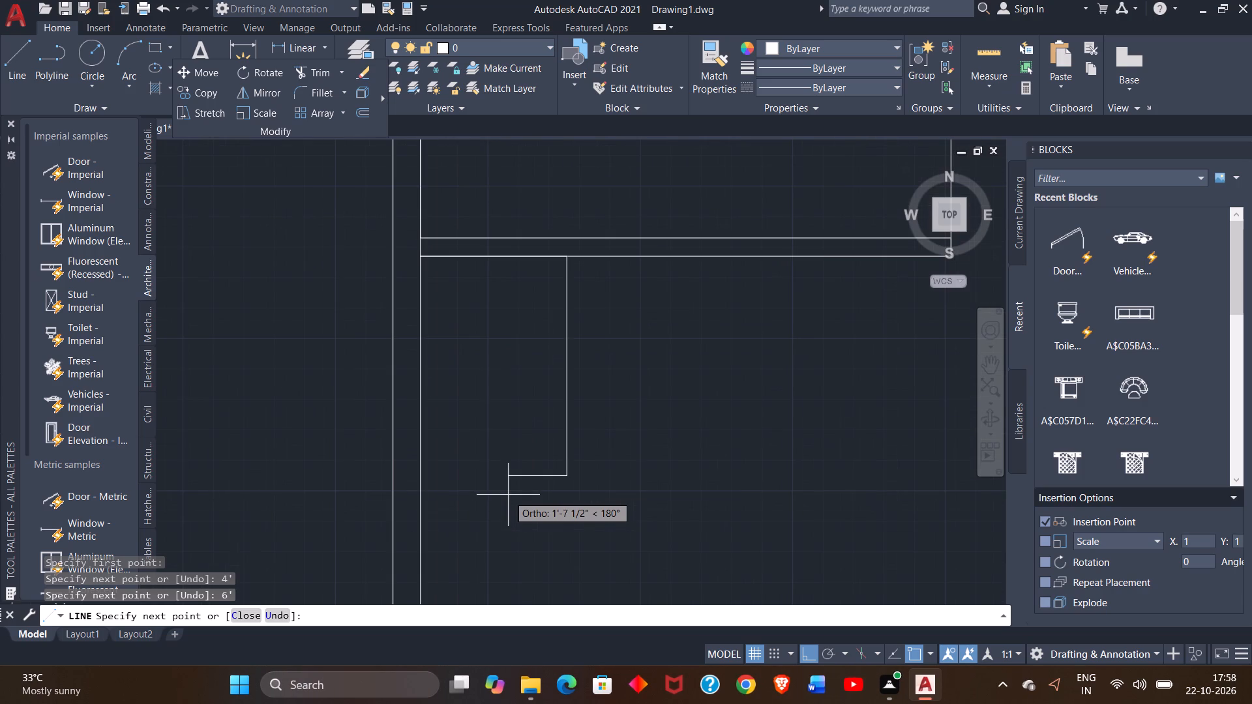
left_click(419, 477)
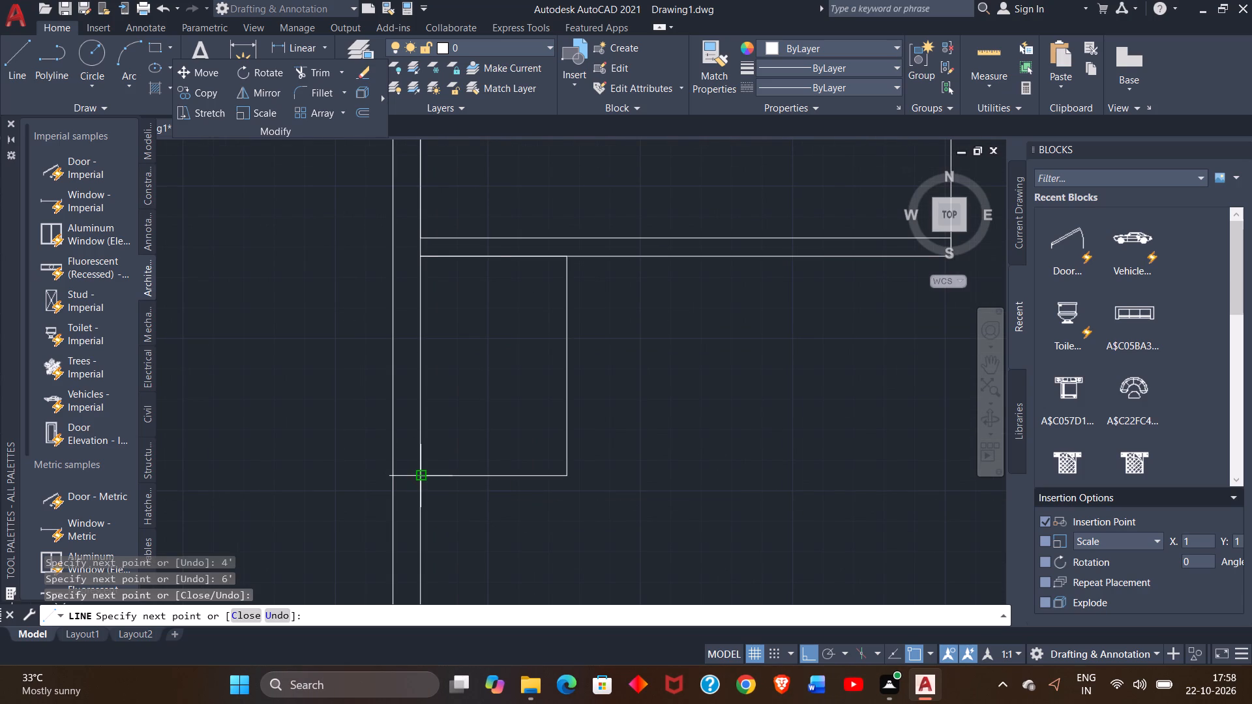
right_click(419, 477)
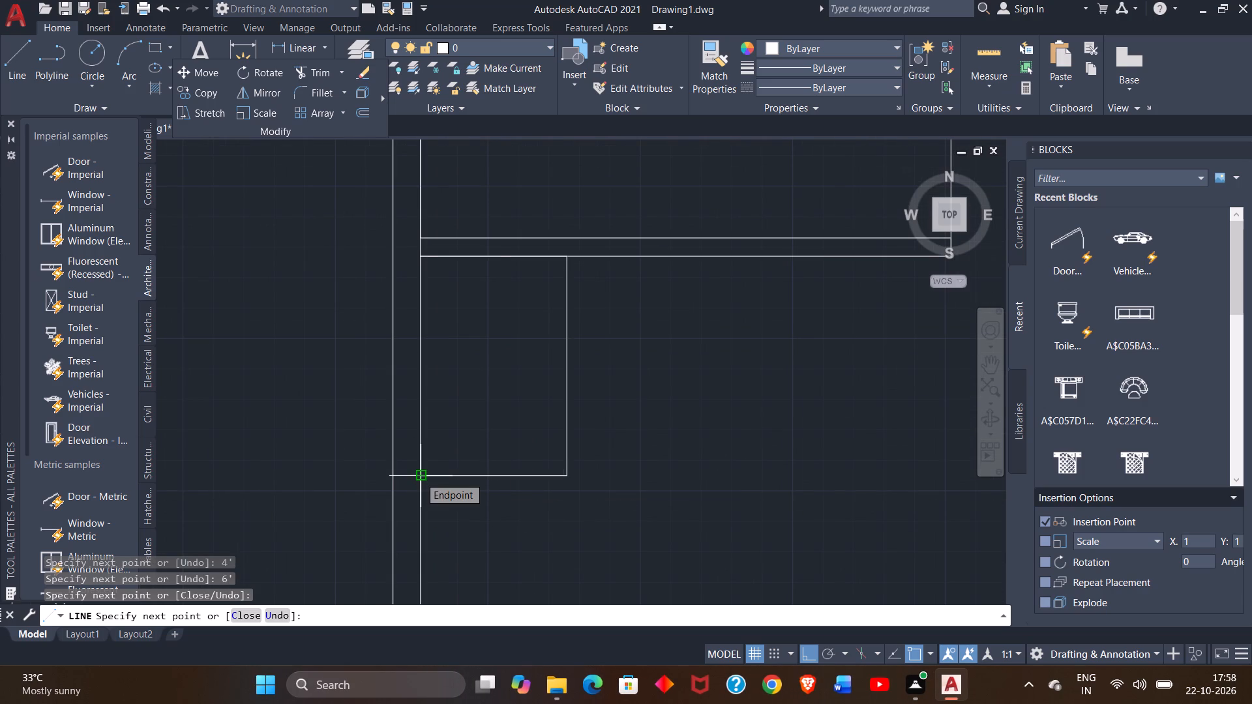
left_click(466, 280)
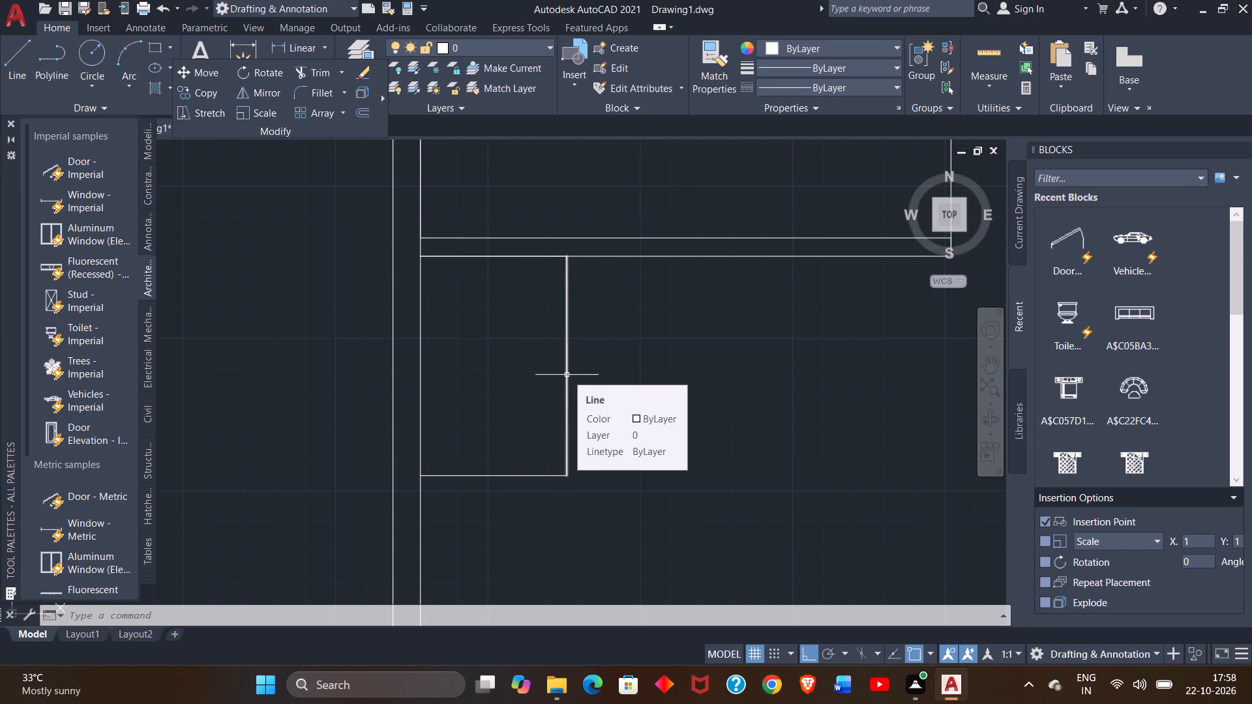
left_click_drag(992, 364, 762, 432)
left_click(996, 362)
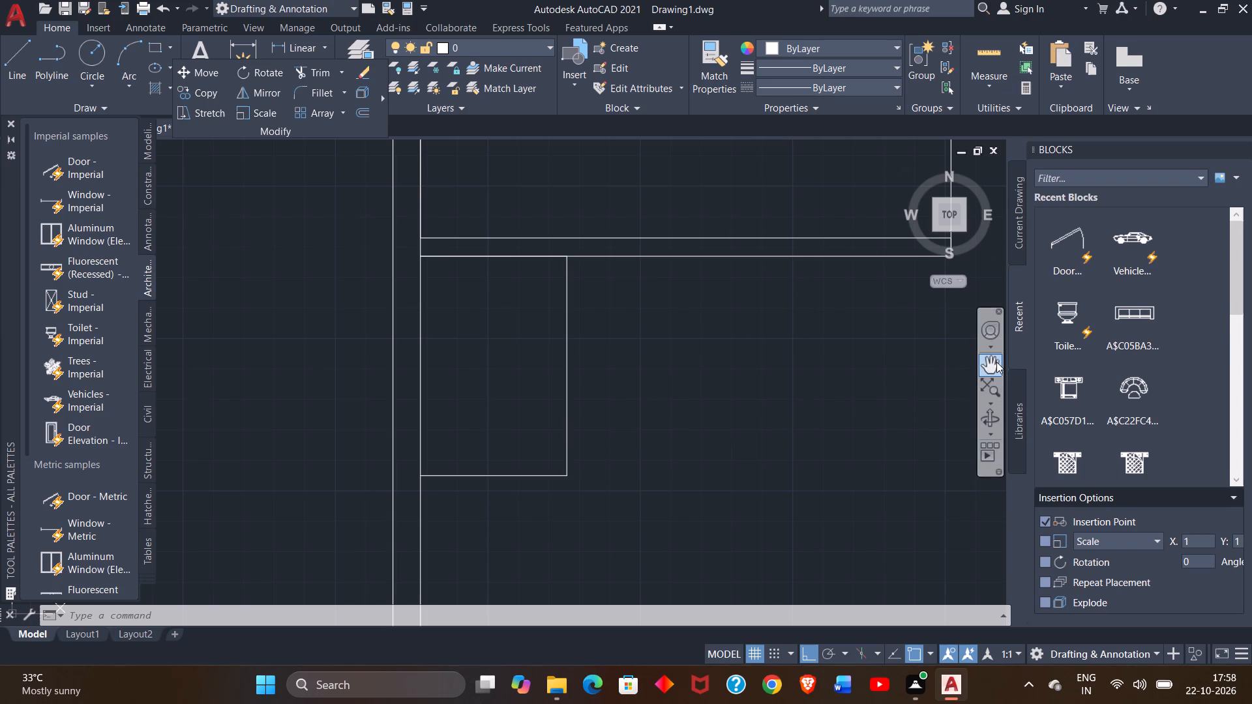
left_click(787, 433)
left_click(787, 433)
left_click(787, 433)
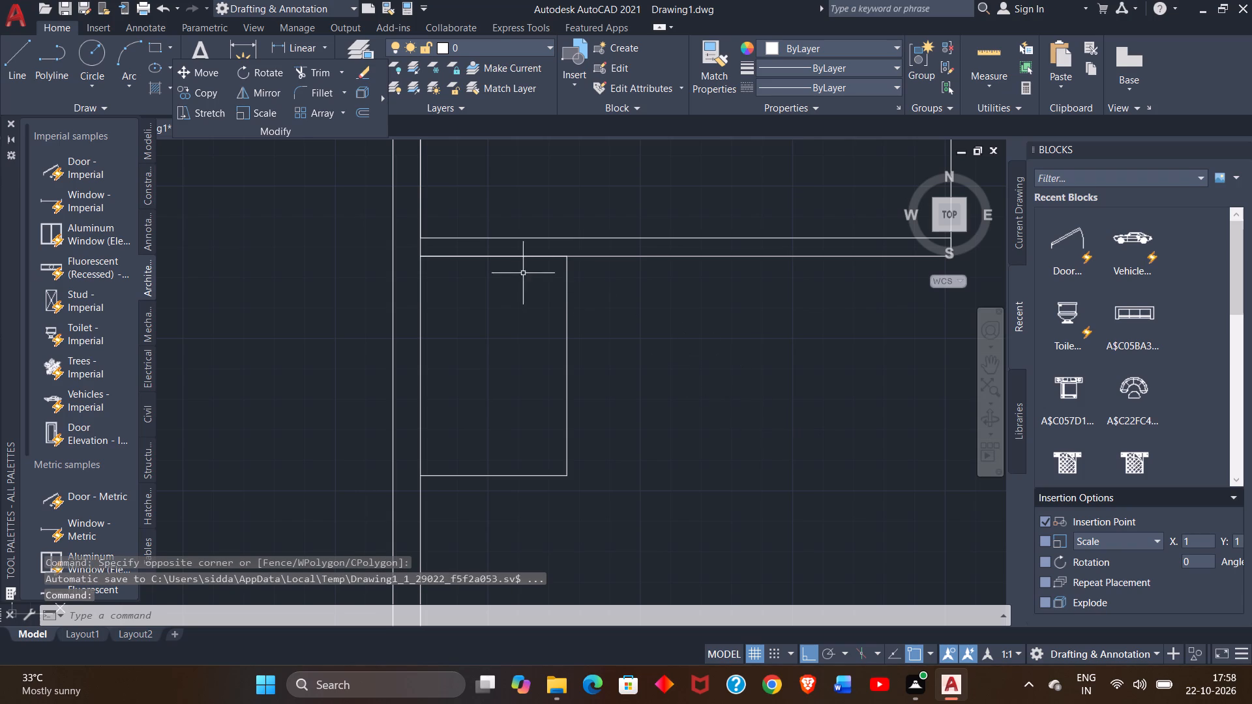
Draw the small room's outer wall face from its upper-right corner: 6" right, down level with the bottom line, 6" down, and back to the left wall.
left_click(0, 64)
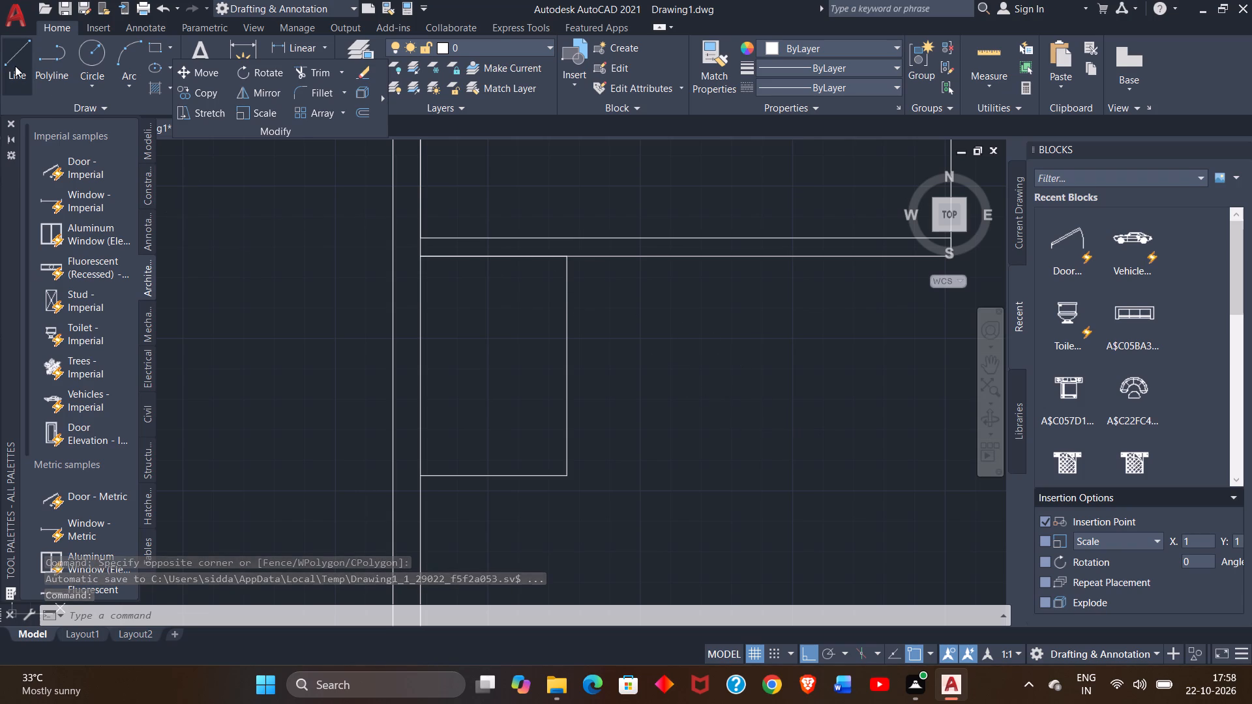
left_click(15, 66)
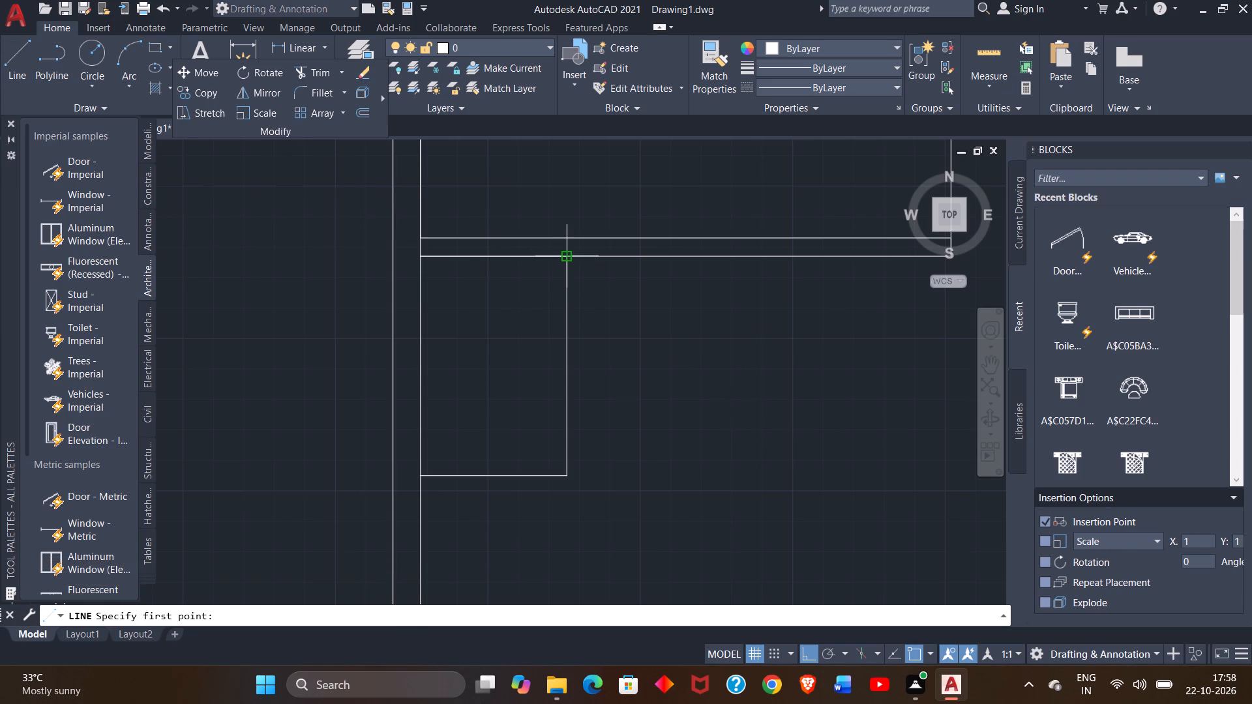
left_click(571, 259)
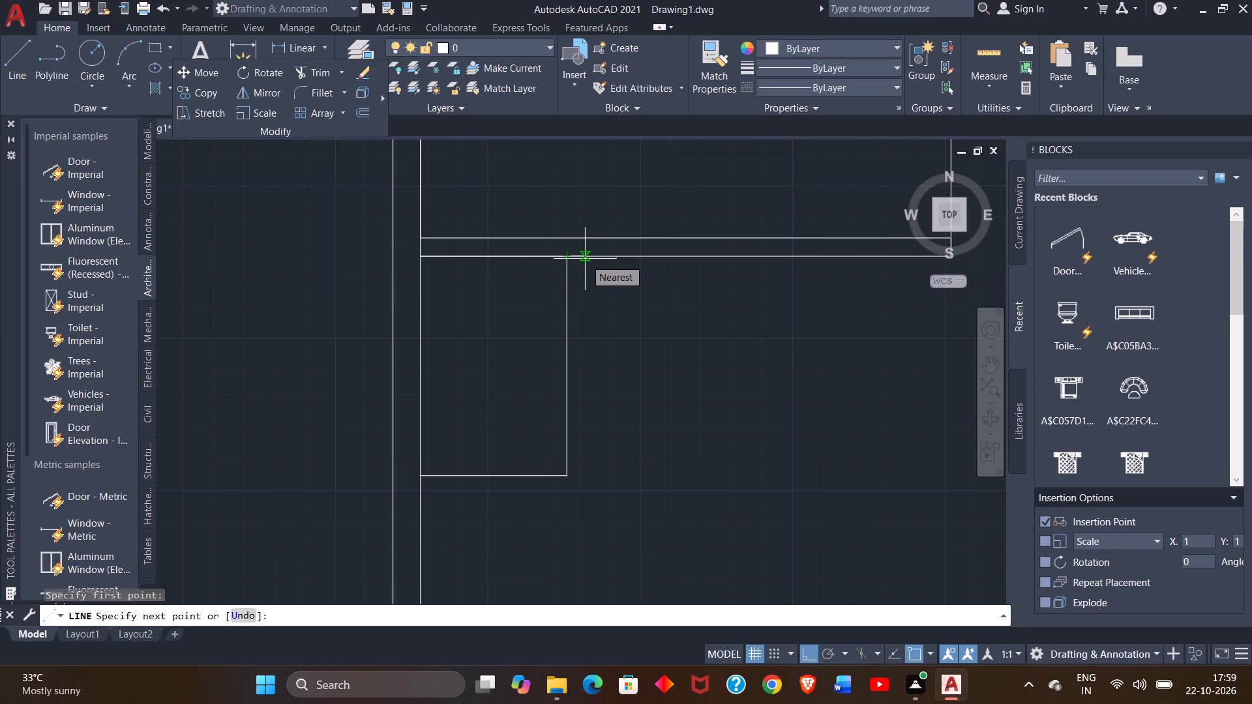
key("6")
key("shift+quotedbl")
key("Return")
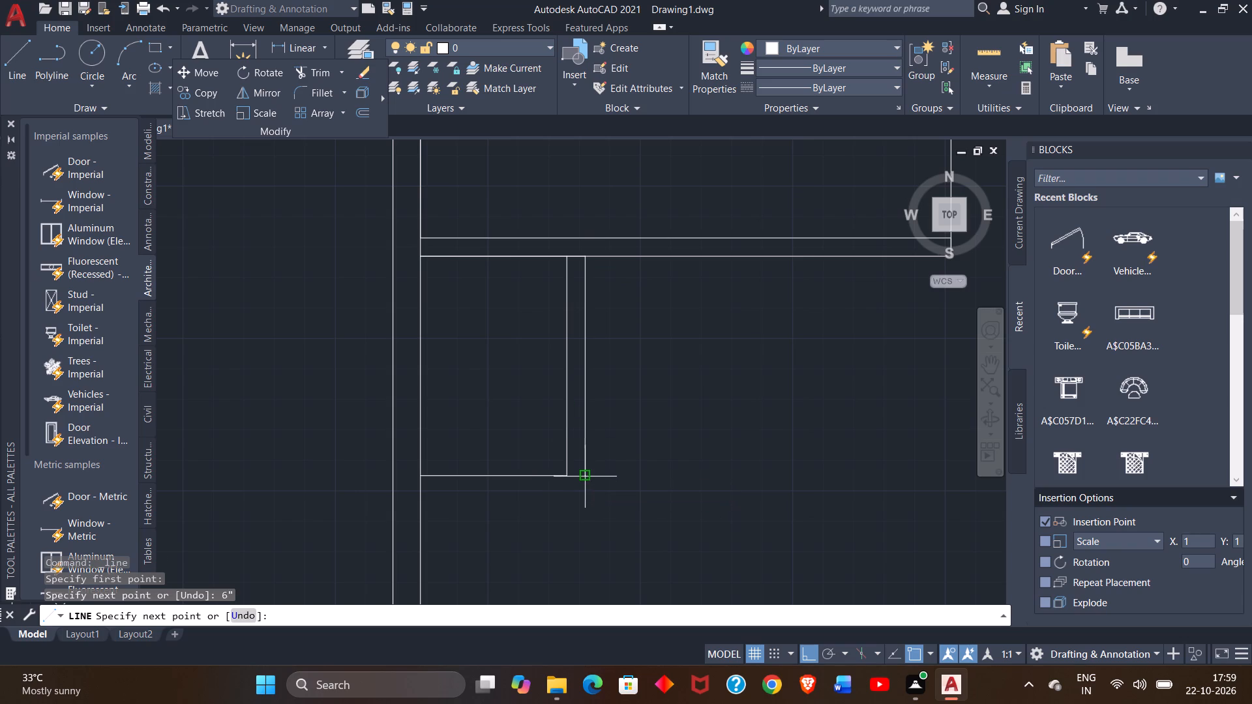
left_click(585, 477)
key("6")
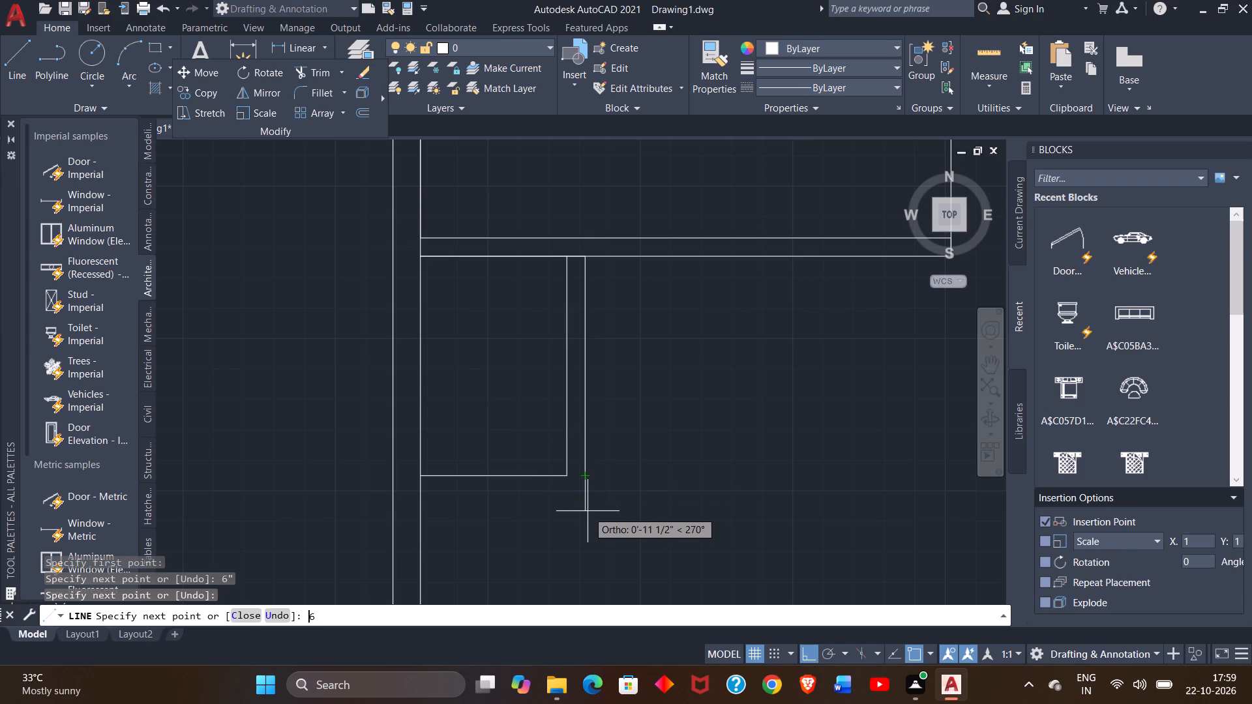
key("shift+quotedbl")
key("Return")
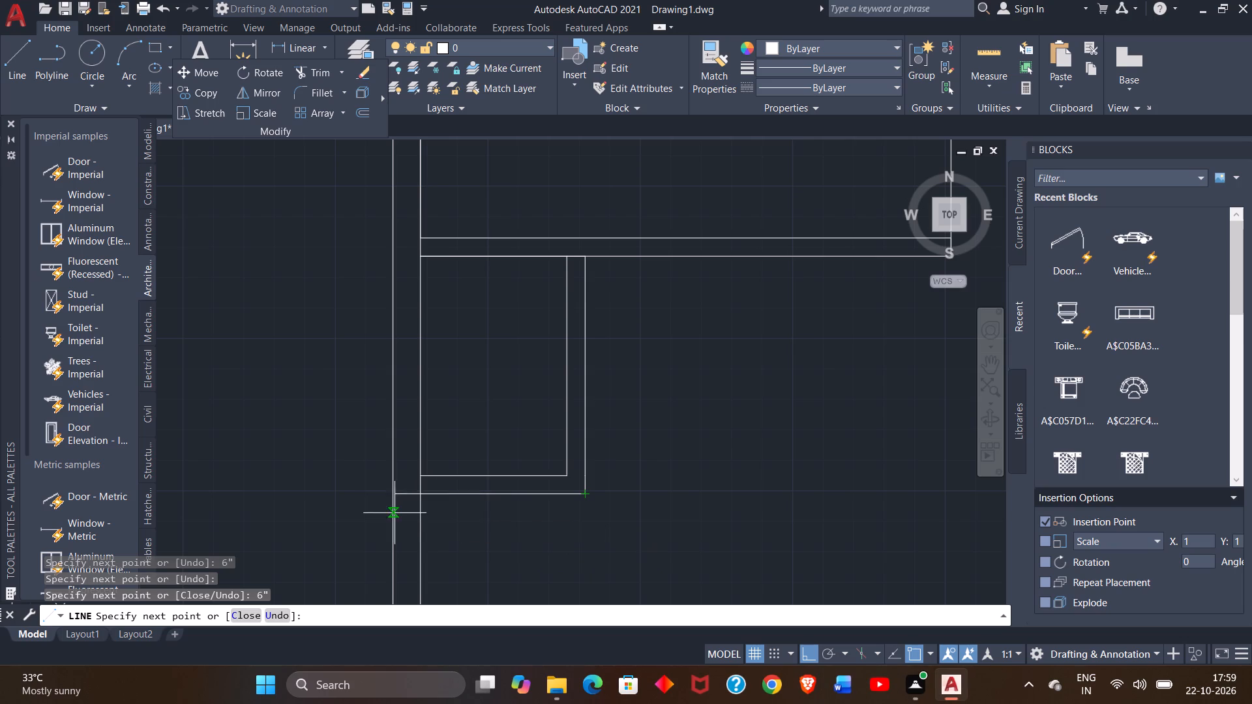
left_click(425, 496)
right_click(425, 496)
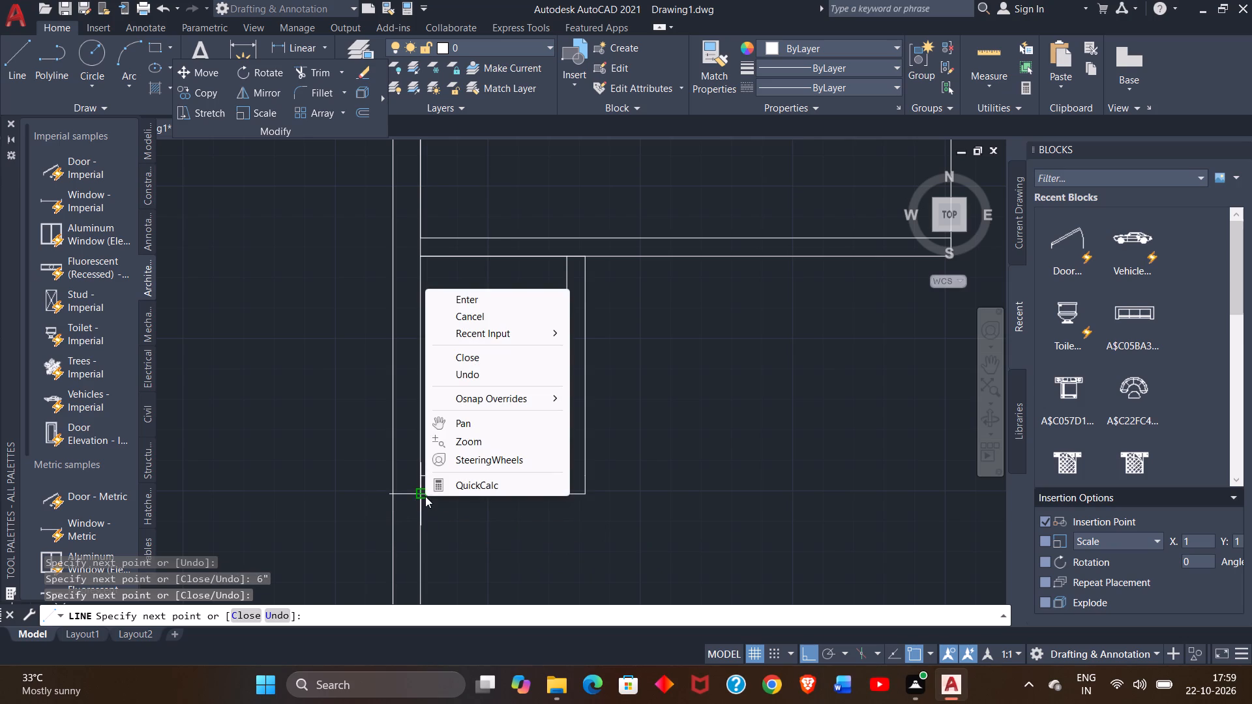
left_click(471, 297)
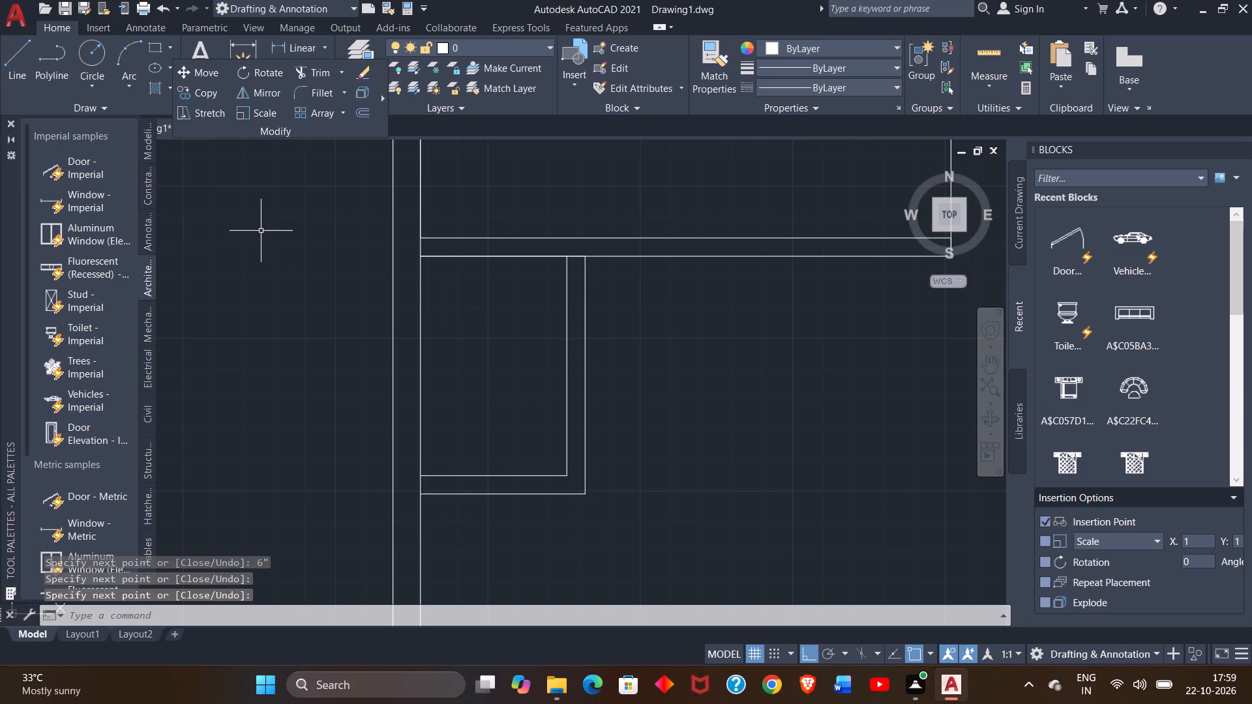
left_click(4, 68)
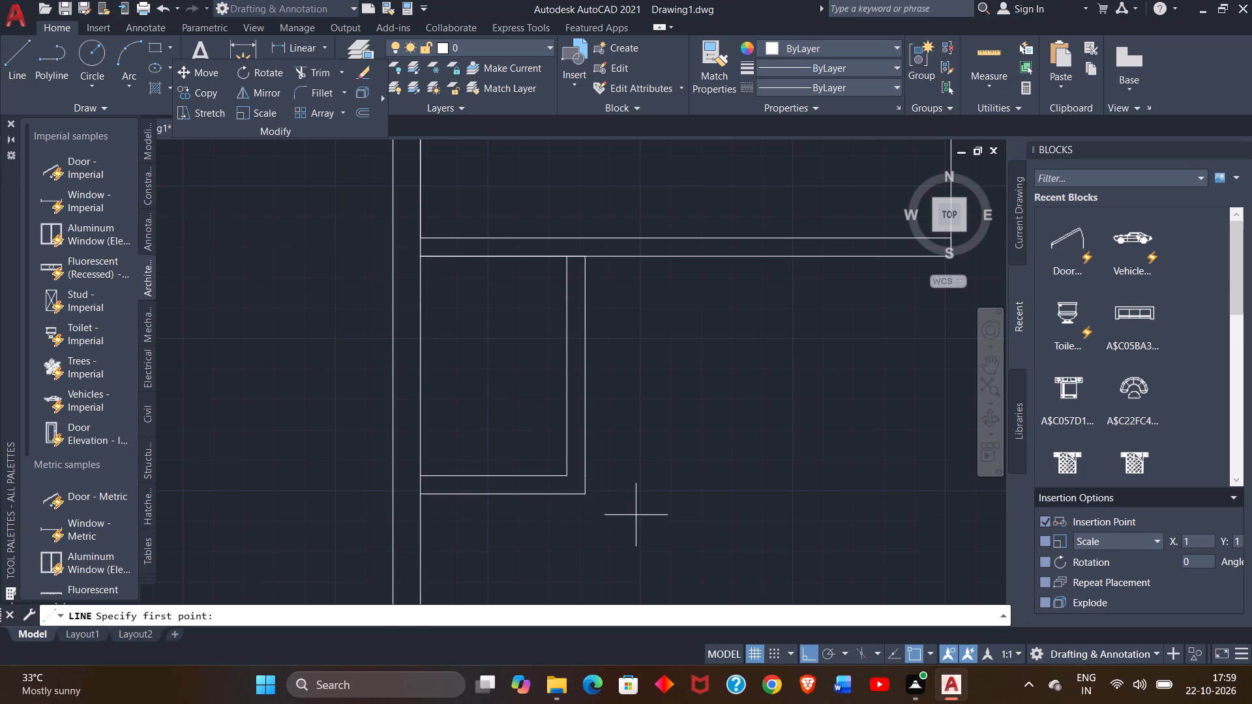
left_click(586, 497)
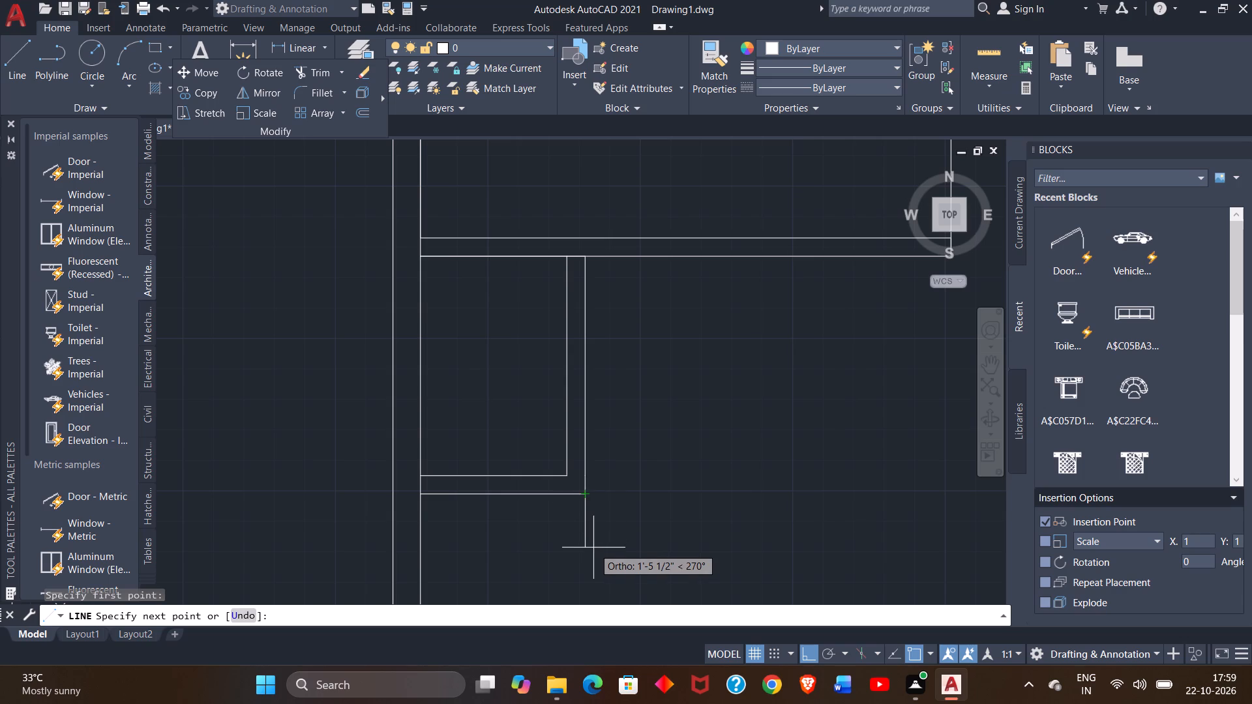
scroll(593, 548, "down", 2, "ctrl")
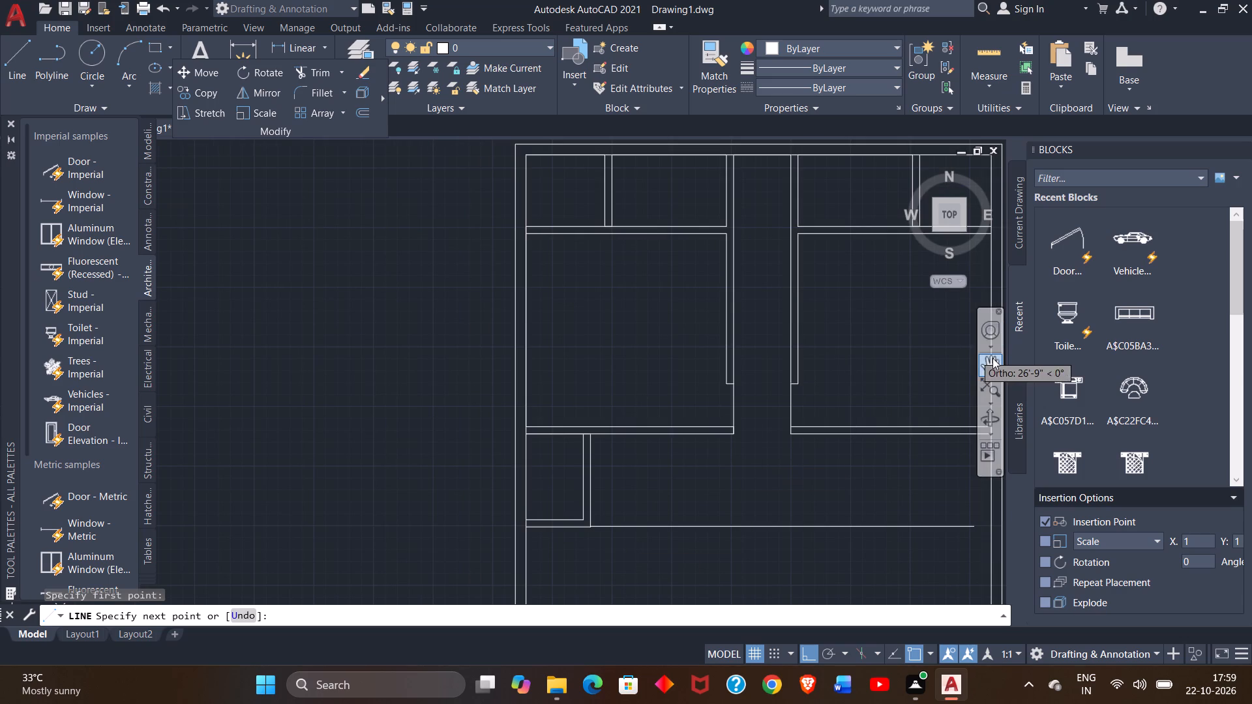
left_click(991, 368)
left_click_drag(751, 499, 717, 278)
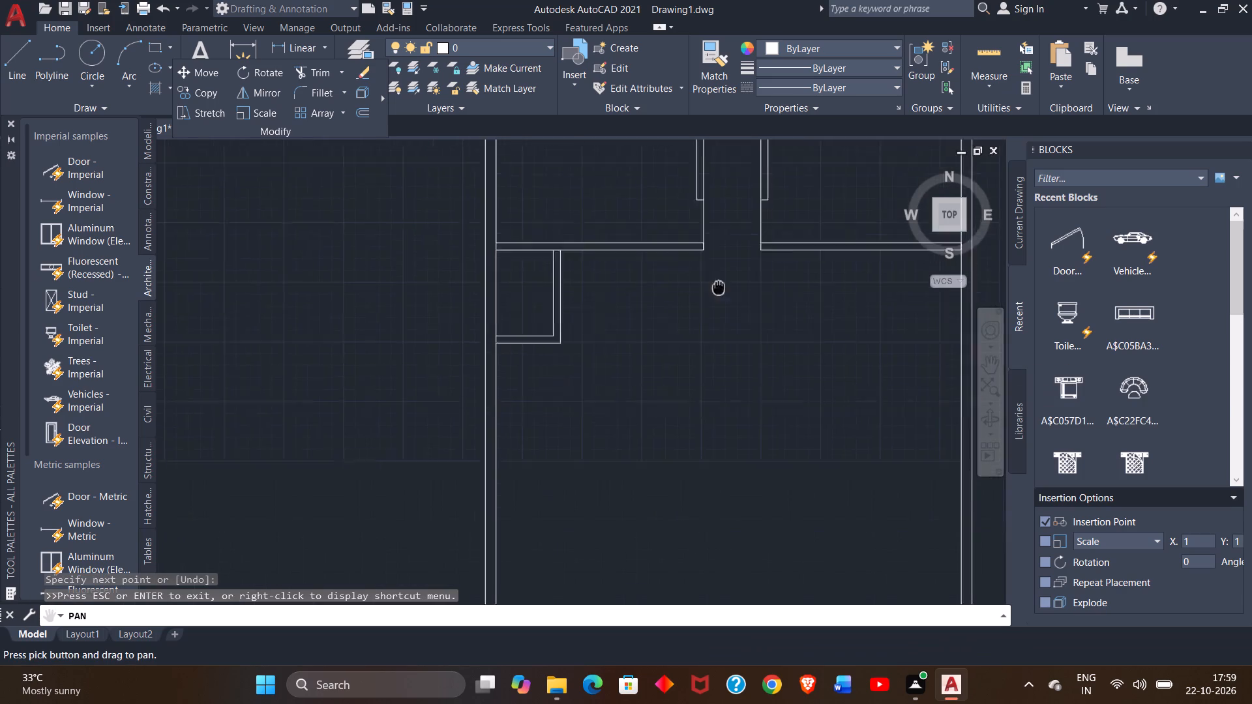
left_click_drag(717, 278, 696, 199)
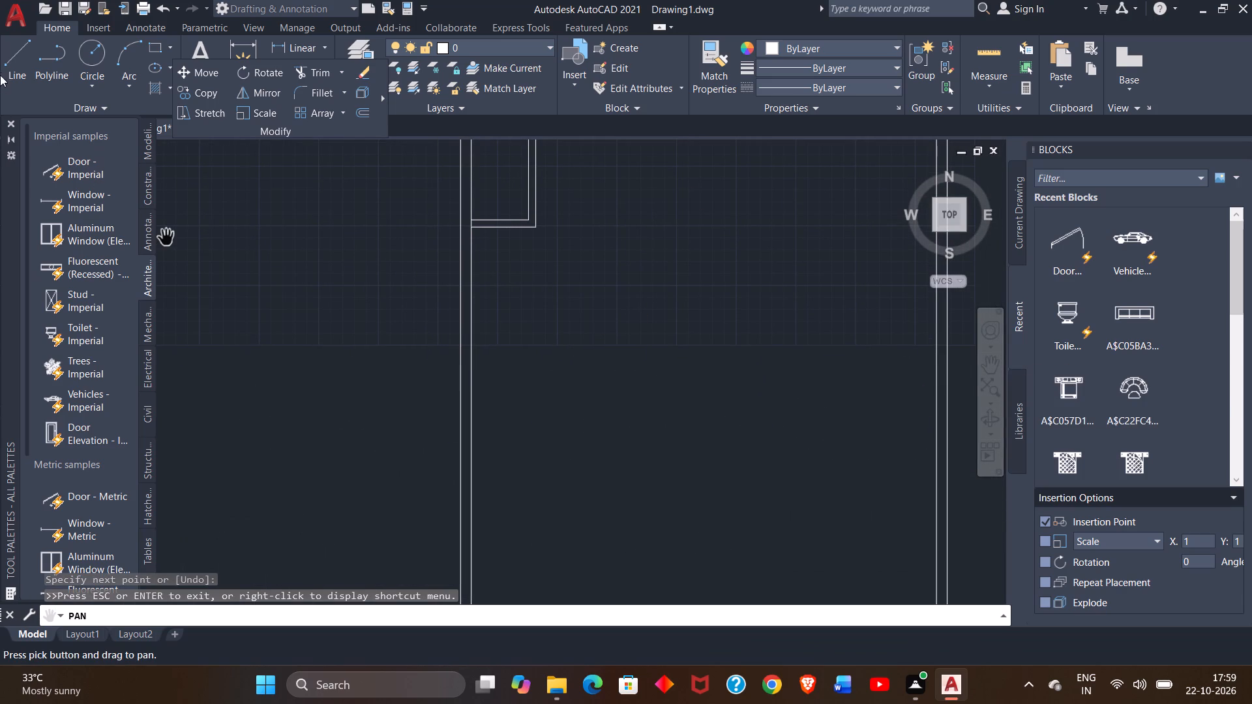
From the small room's lower-right outer corner, draw a second room's inner outline 4' down and back to the inner left wall.
left_click(14, 65)
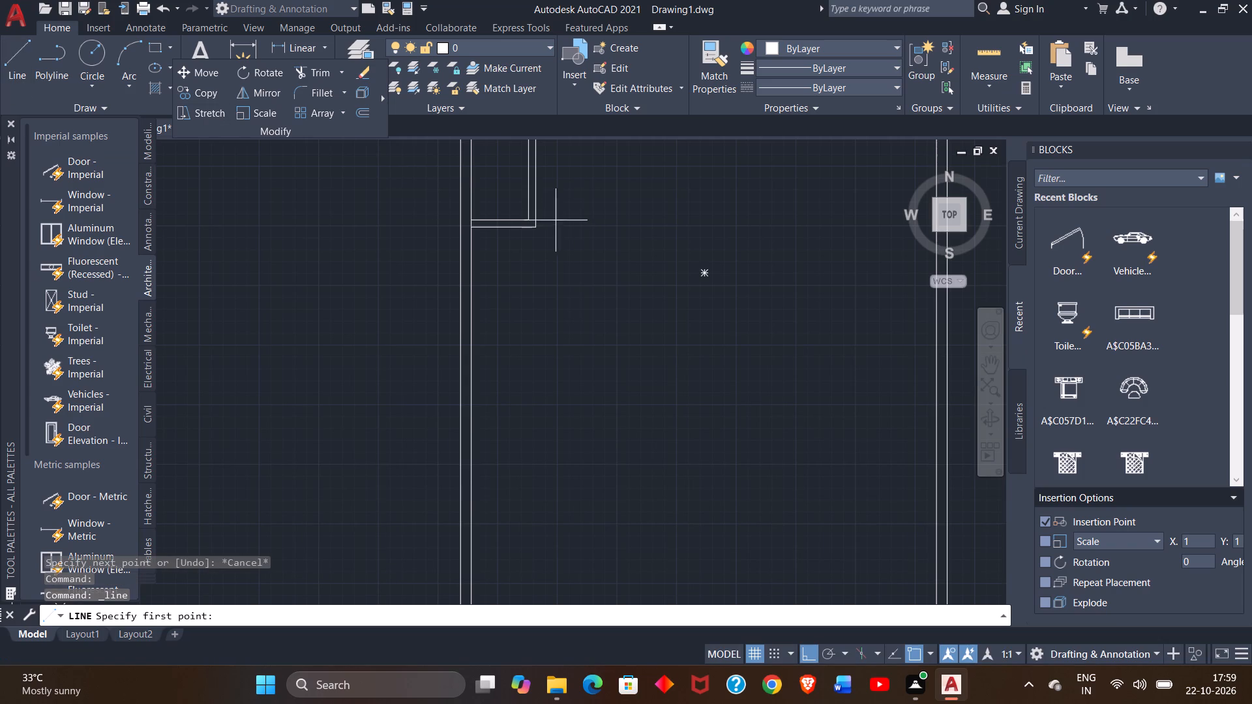
left_click(536, 227)
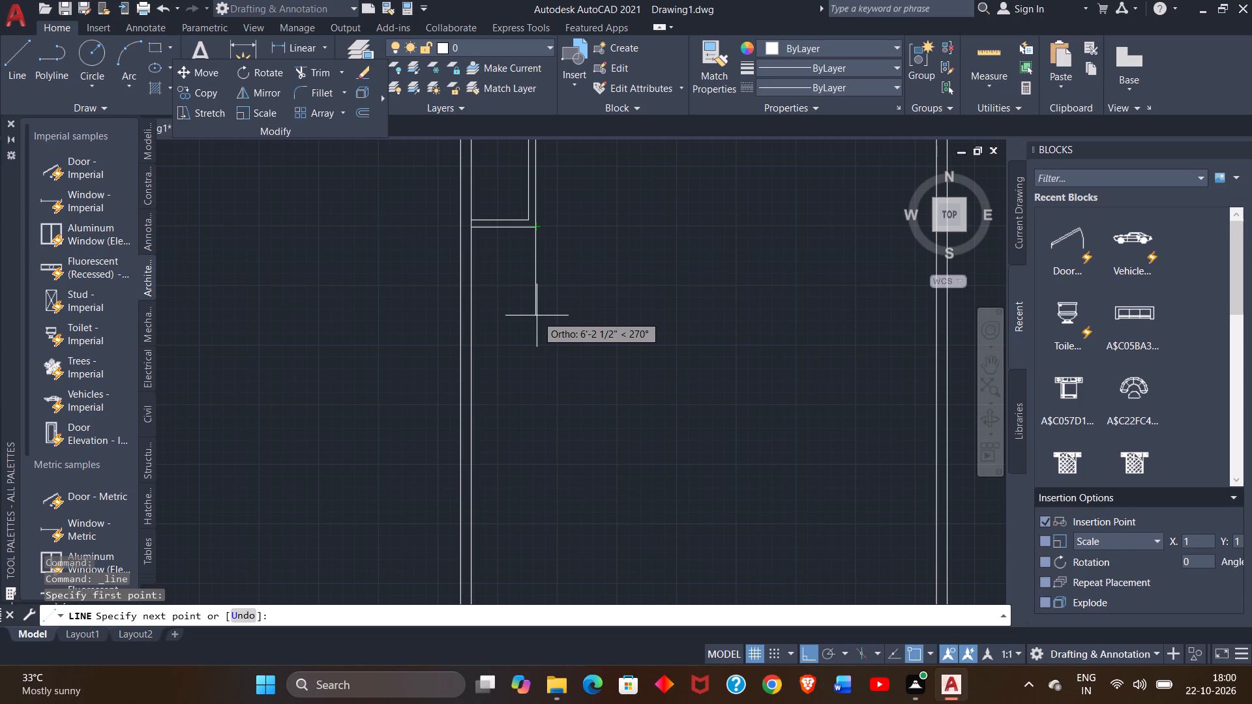
key("4")
key("apostrophe")
key("Return")
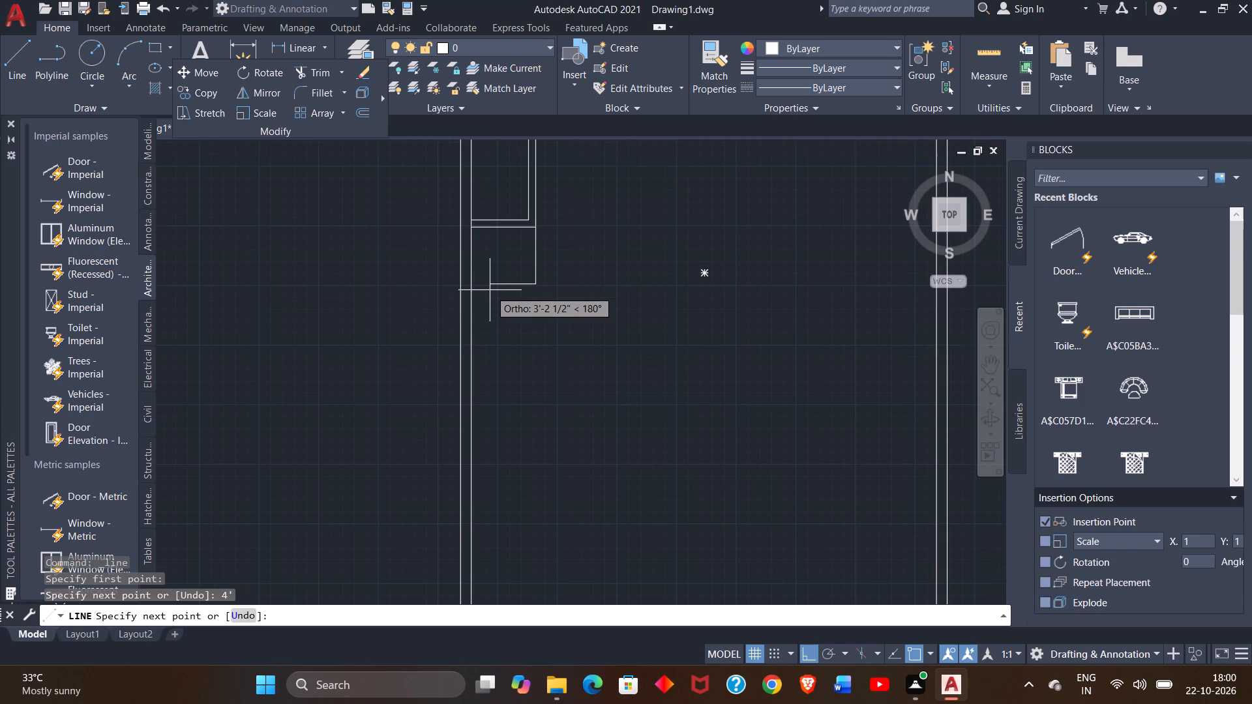
scroll(490, 290, "up", 2, "ctrl")
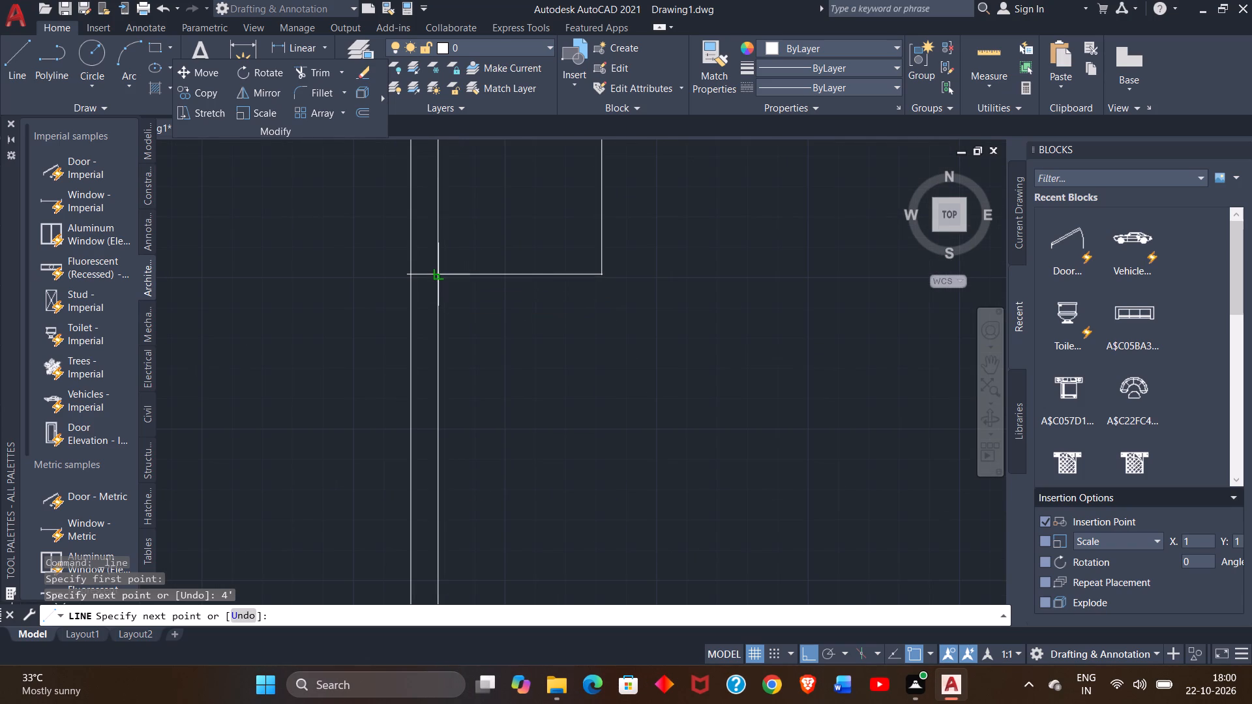
left_click(440, 274)
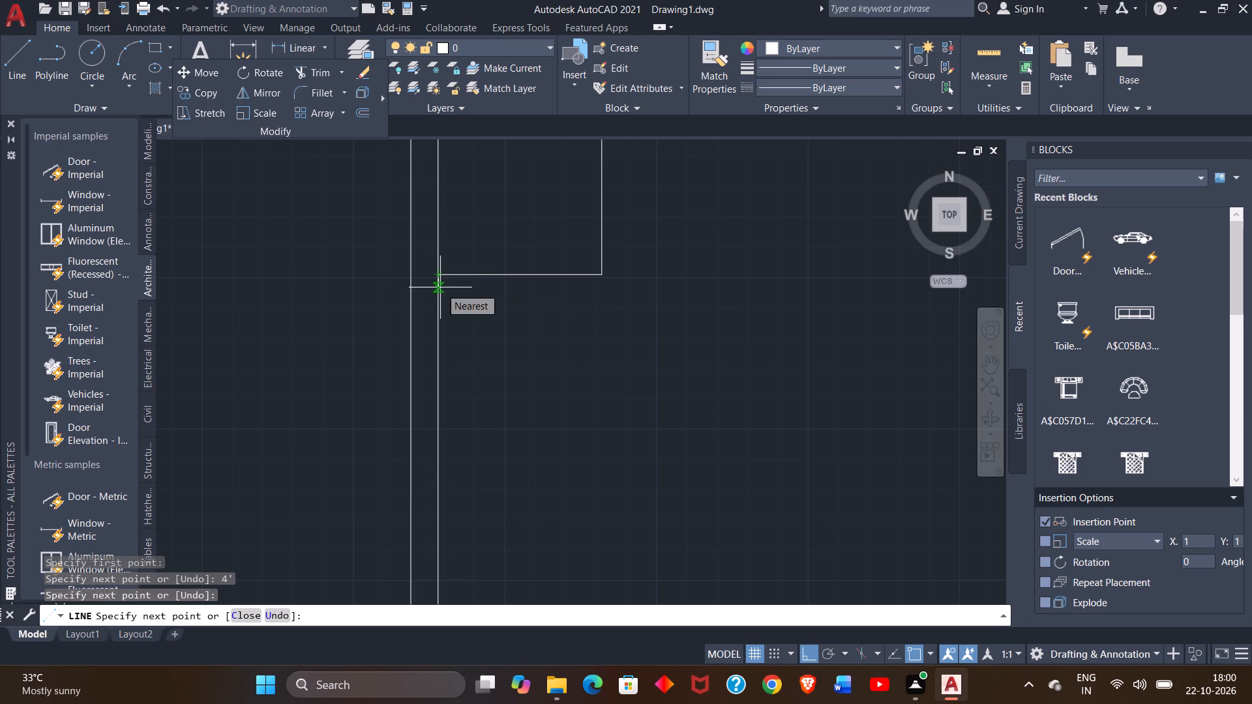
Continue with the second room's bottom wall face: 6" down, across to below the room's right corner, and 6" further right.
key("6")
key("shift+quotedbl")
key("Return")
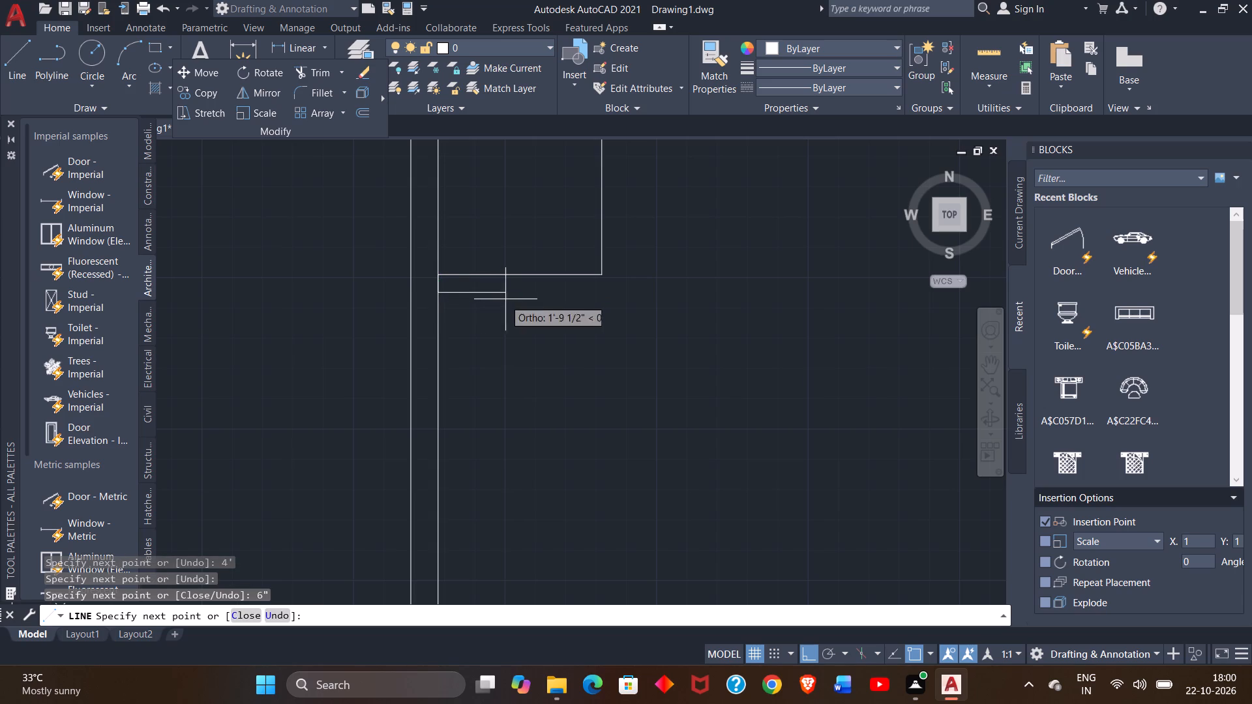
left_click(603, 294)
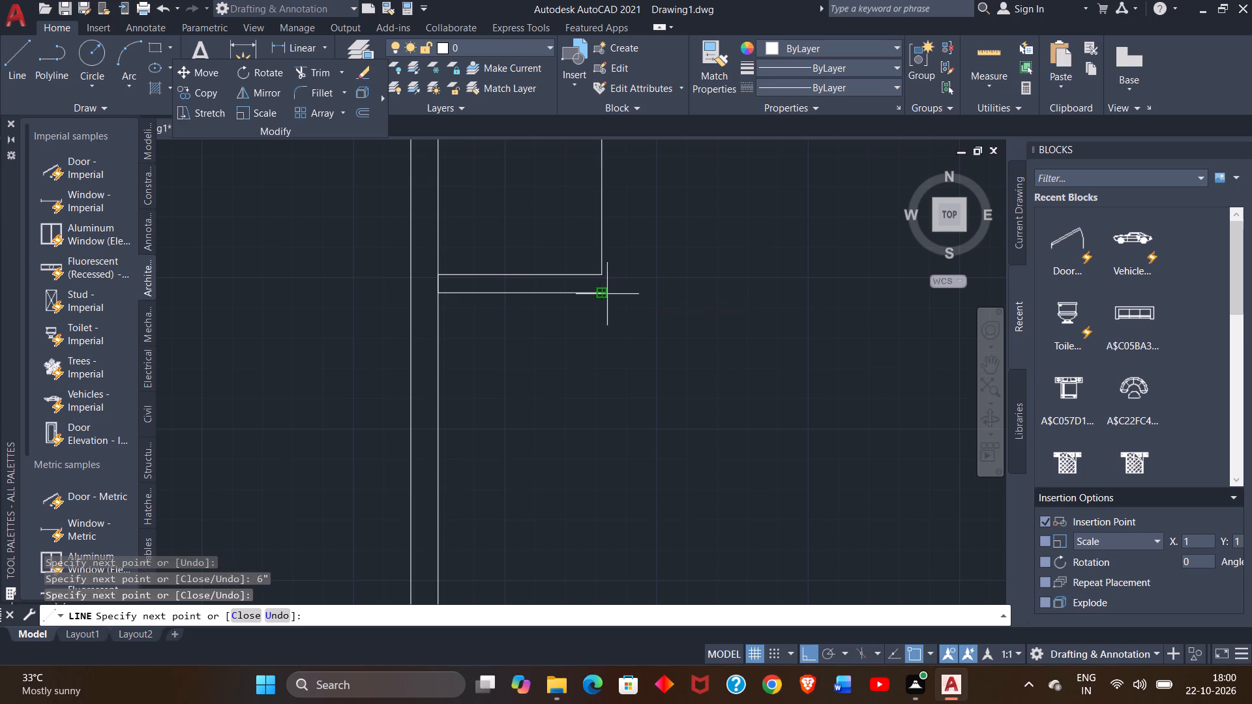
key("6")
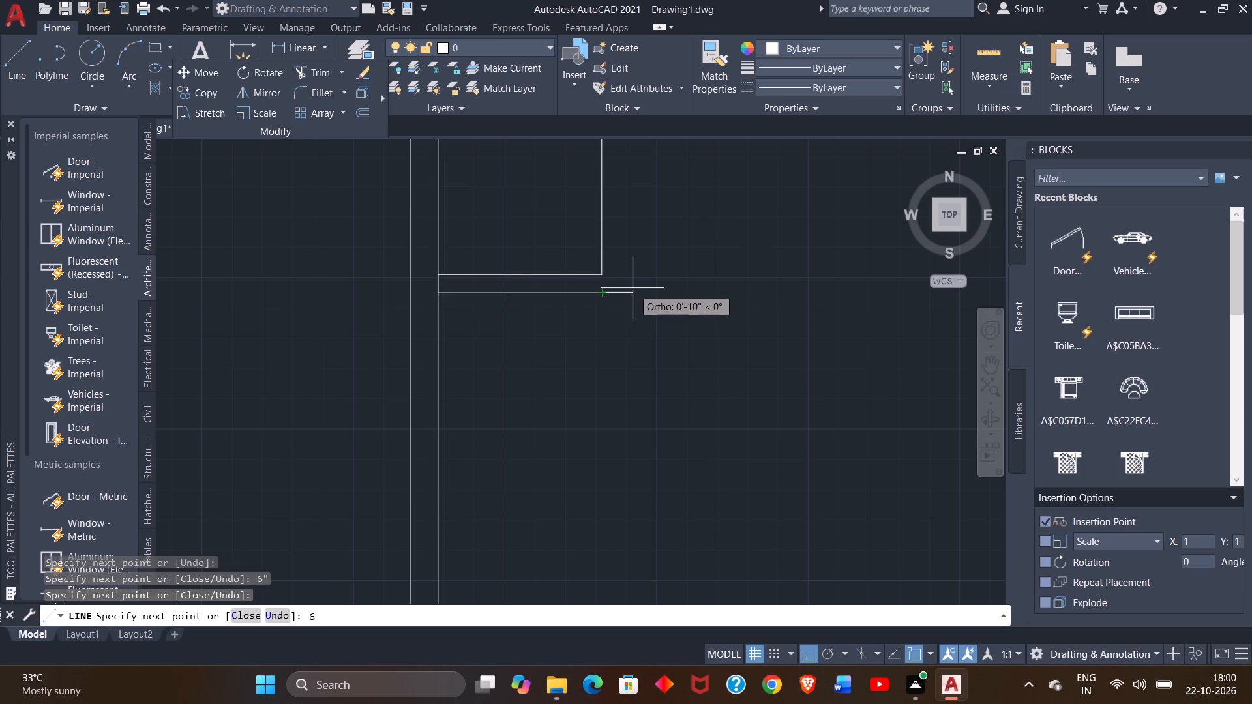
key("shift+quotedbl")
key("Return")
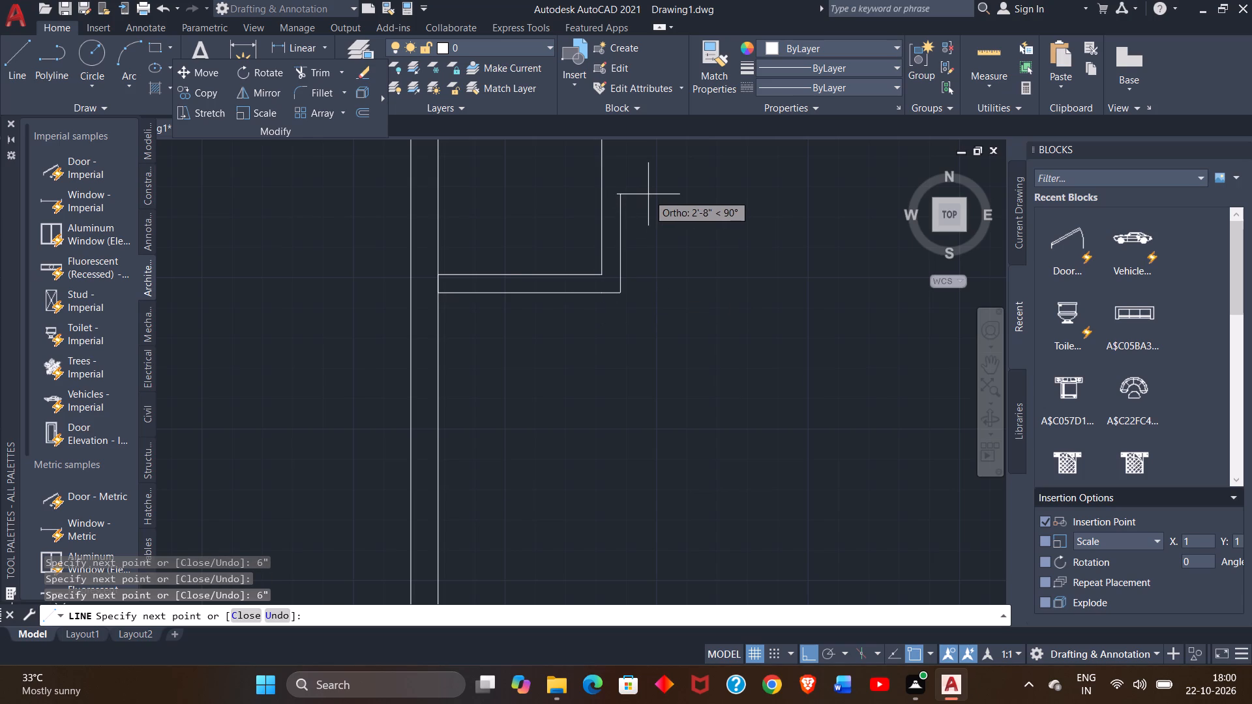
scroll(648, 194, "down", 2, "ctrl")
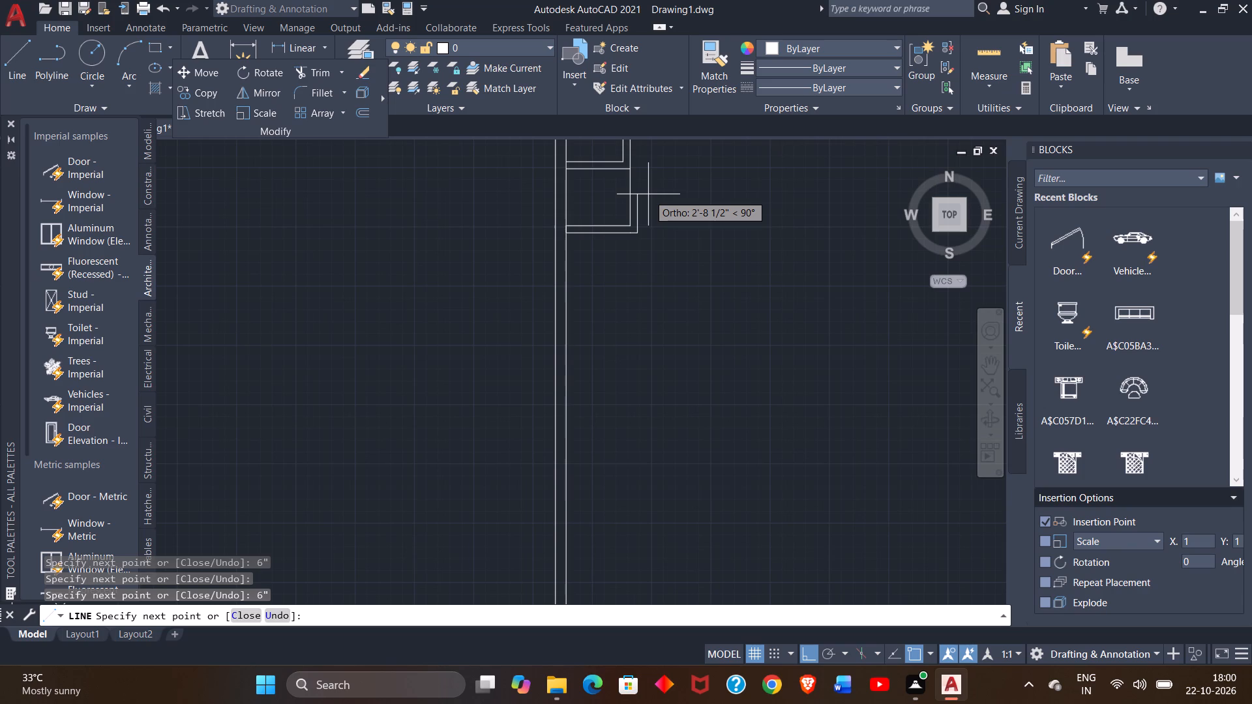
scroll(648, 194, "down", 2, "ctrl")
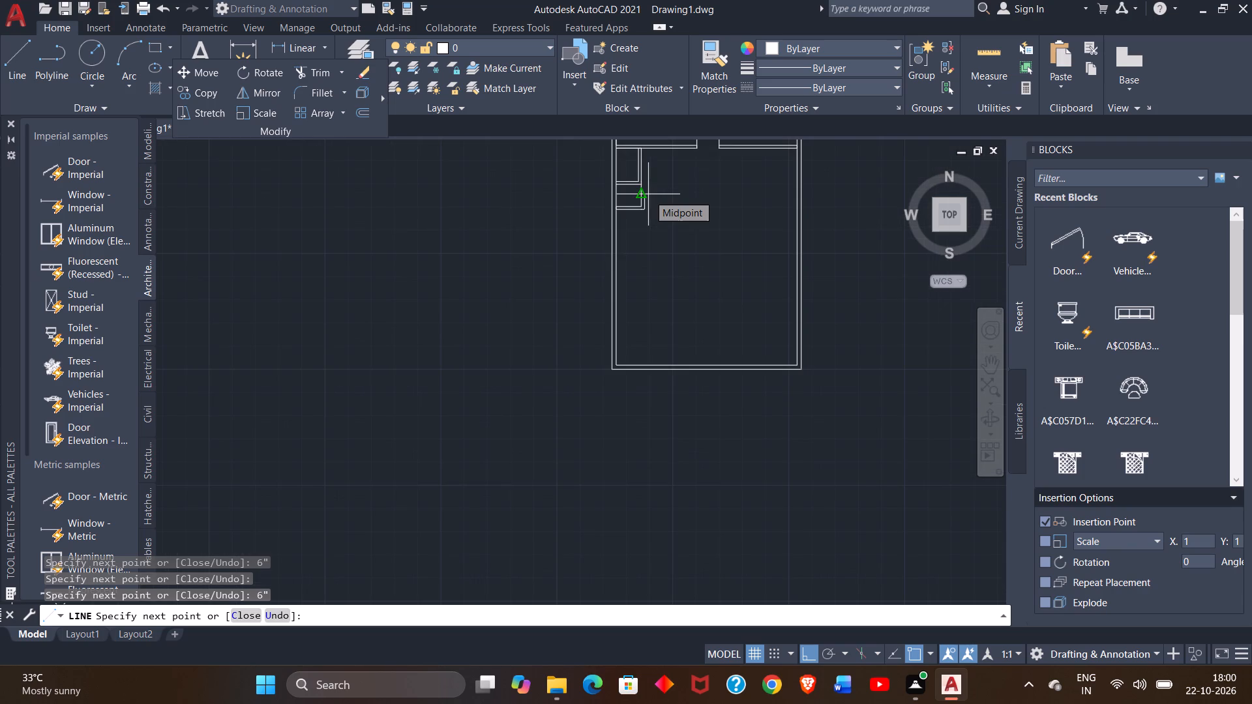
scroll(648, 194, "up", 2, "ctrl")
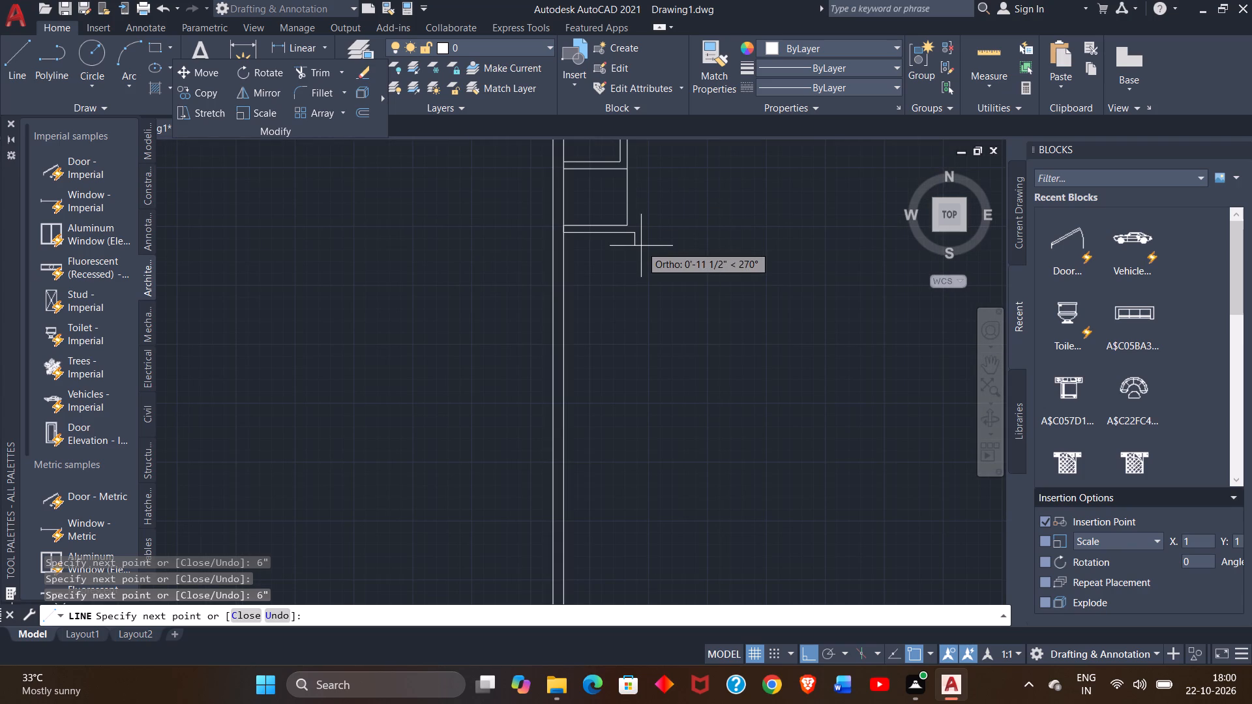
right_click(641, 246)
left_click(657, 254)
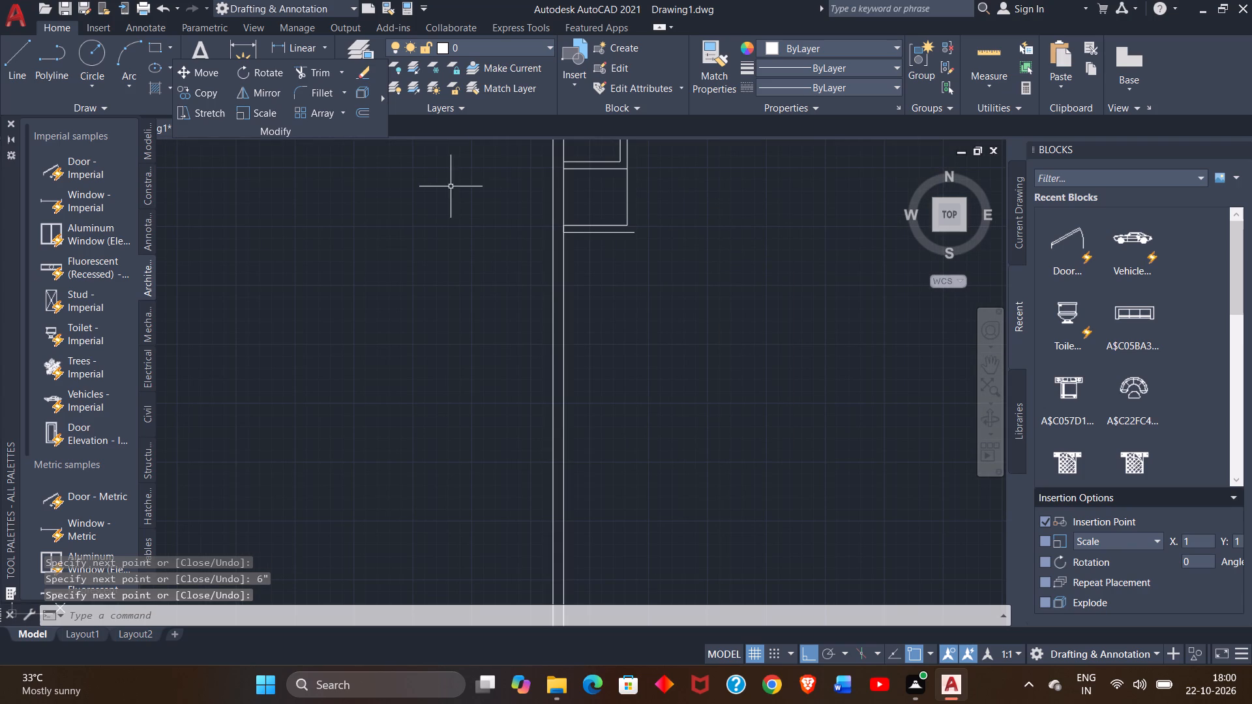
Draw a line from the upper room's inner lower-right corner down to the new bottom line, across to the right wall, and up to its end.
left_click(8, 70)
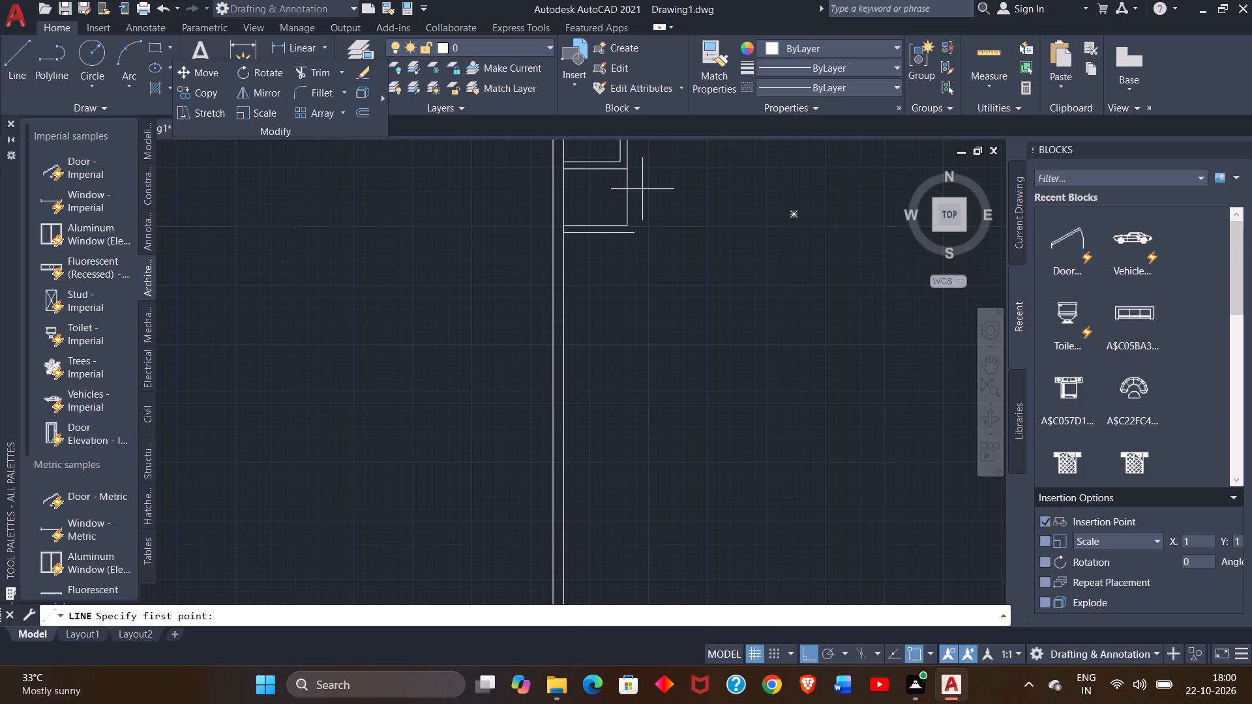
left_click_drag(616, 161, 620, 229)
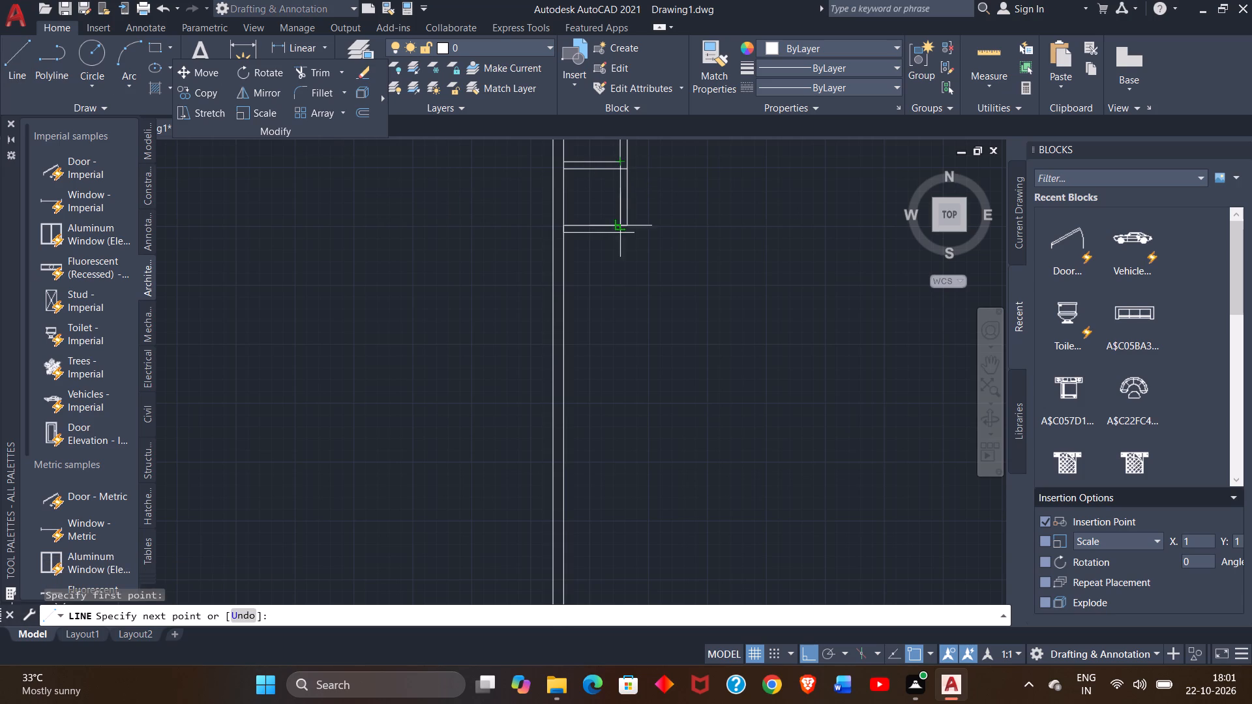
left_click_drag(620, 229, 621, 235)
left_click(621, 235)
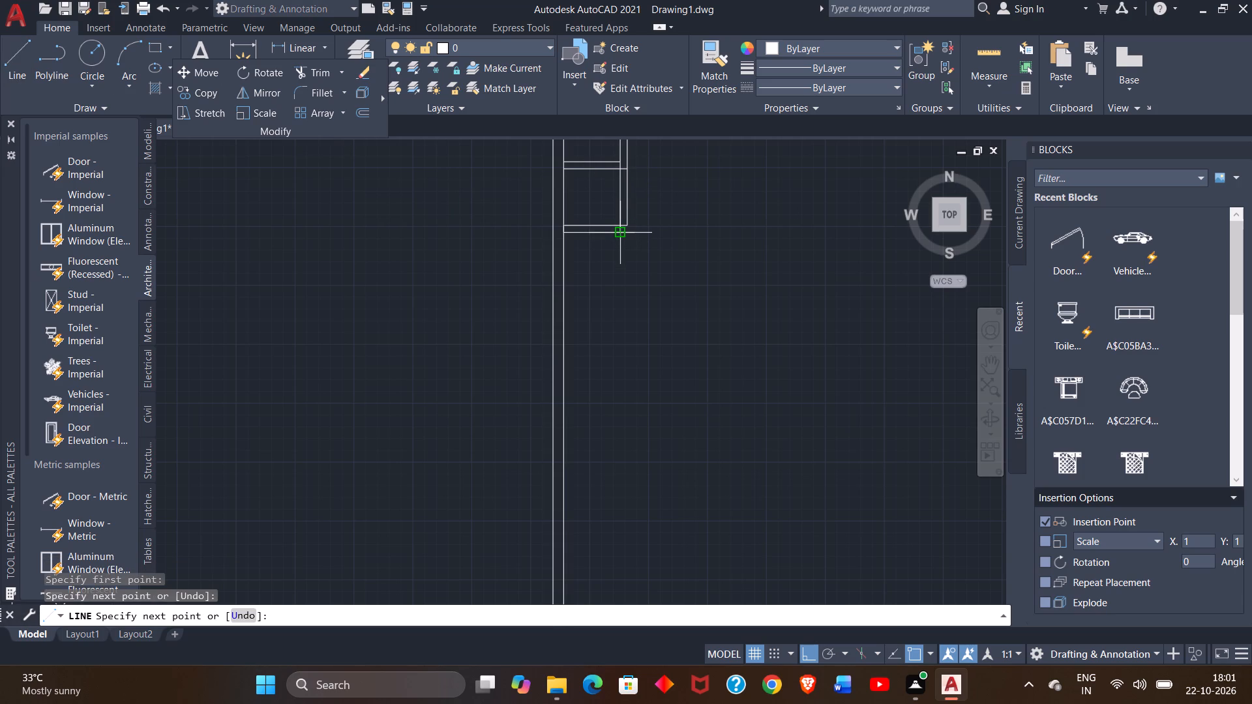
left_click(630, 235)
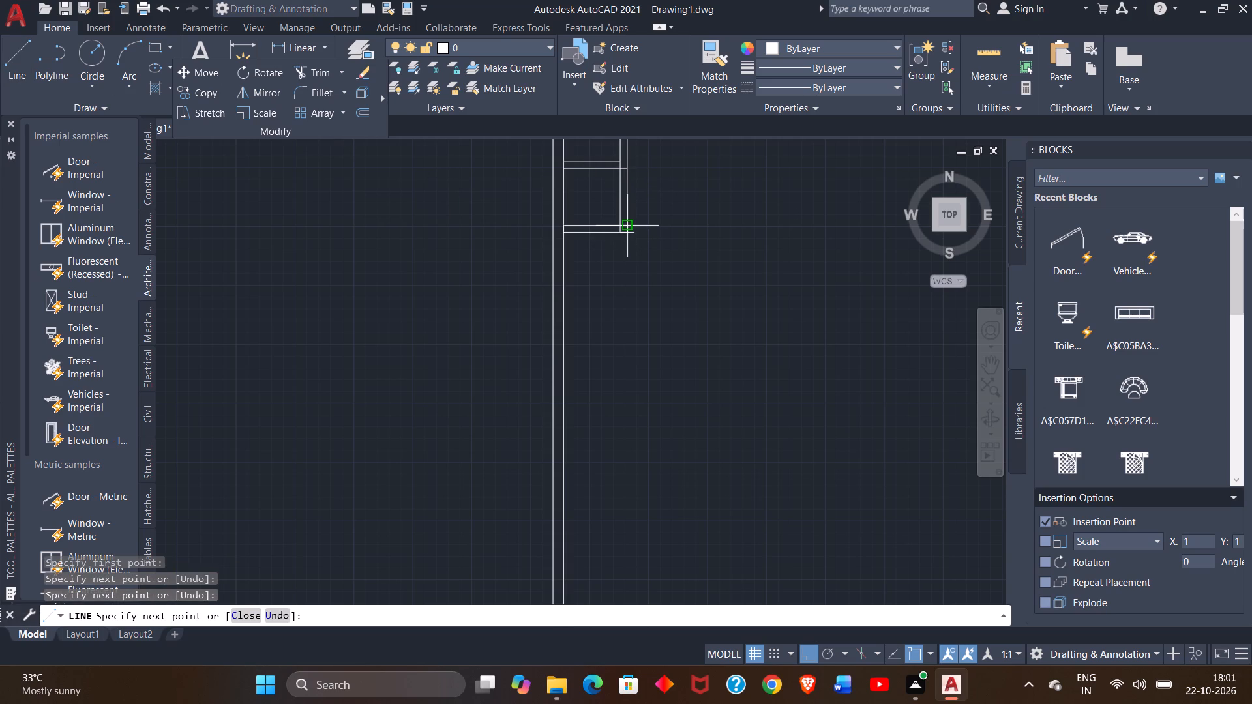
left_click(624, 220)
right_click(624, 220)
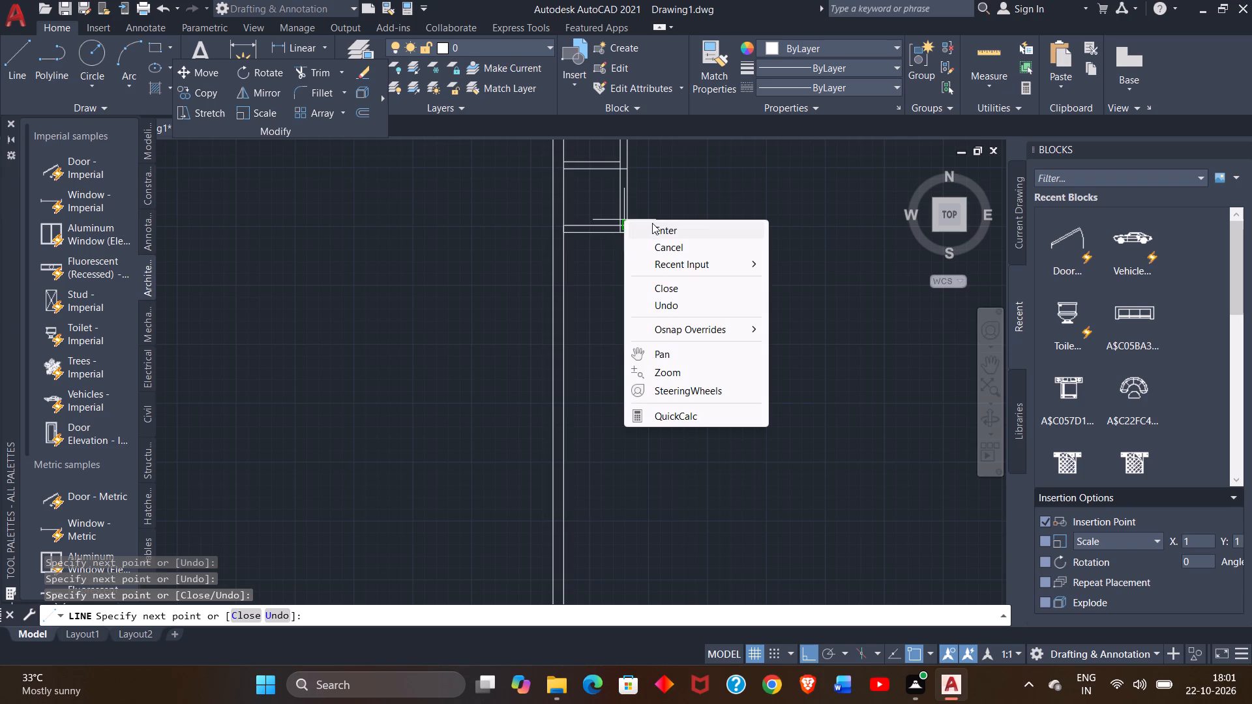
left_click(652, 223)
Trim the overlapping line pieces inside the wall corner at the second room's lower right.
scroll(652, 223, "up", 3, "ctrl")
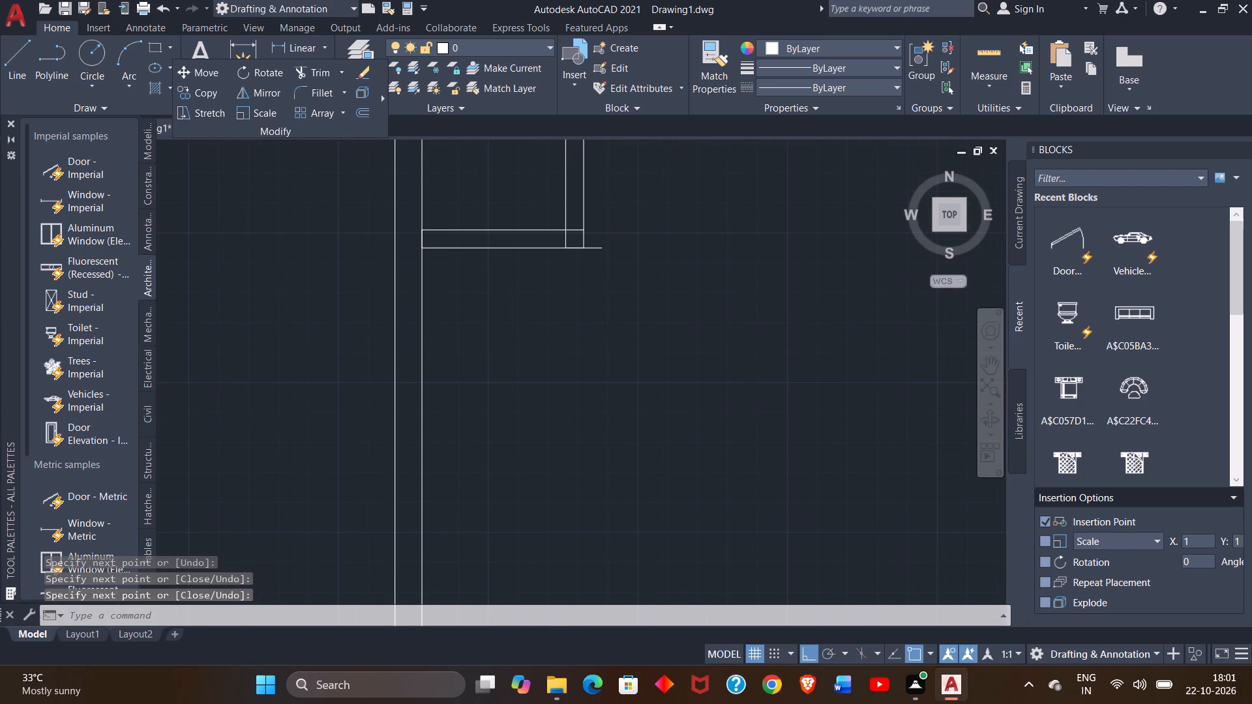
left_click(306, 74)
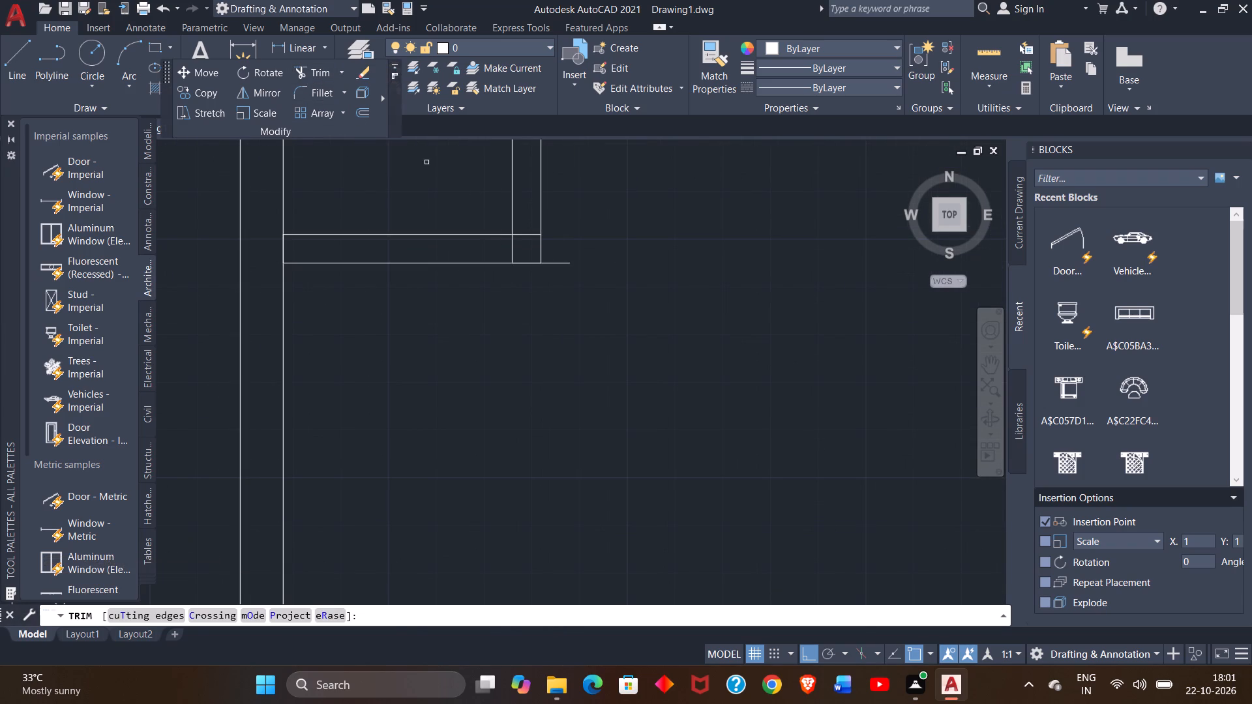
left_click_drag(530, 227, 530, 242)
left_click_drag(530, 242, 511, 243)
left_click(511, 243)
right_click(511, 243)
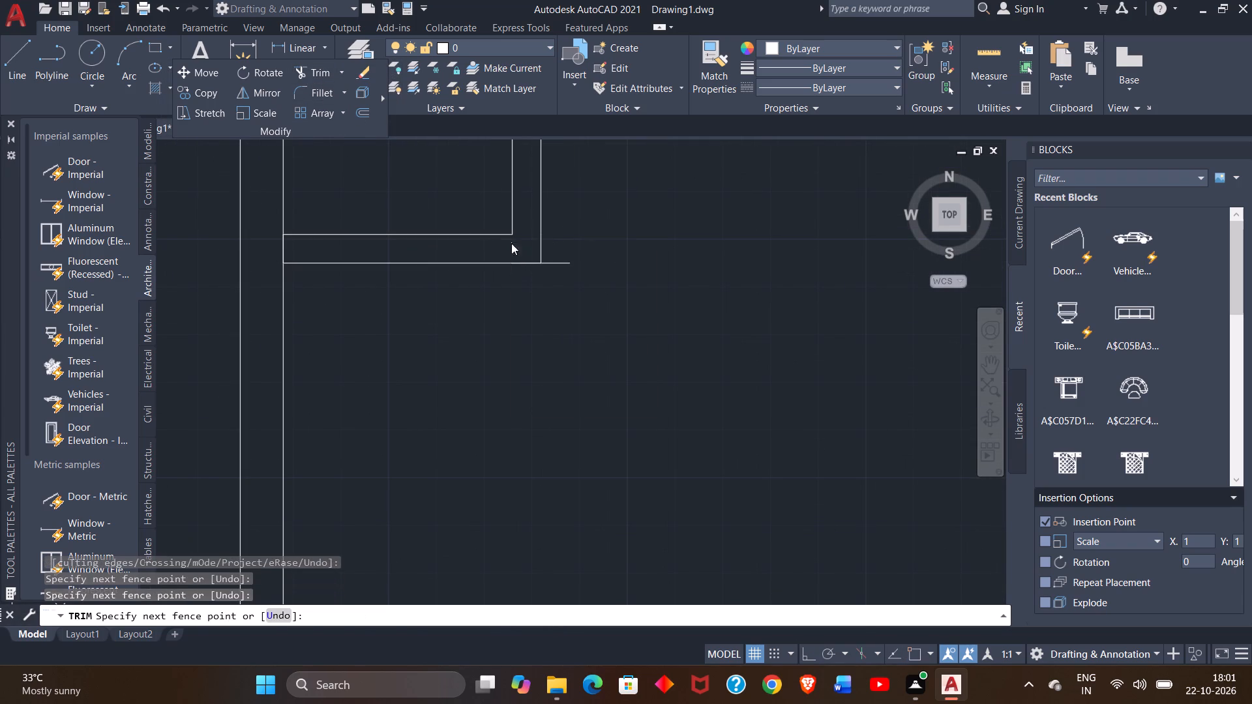
left_click(545, 254)
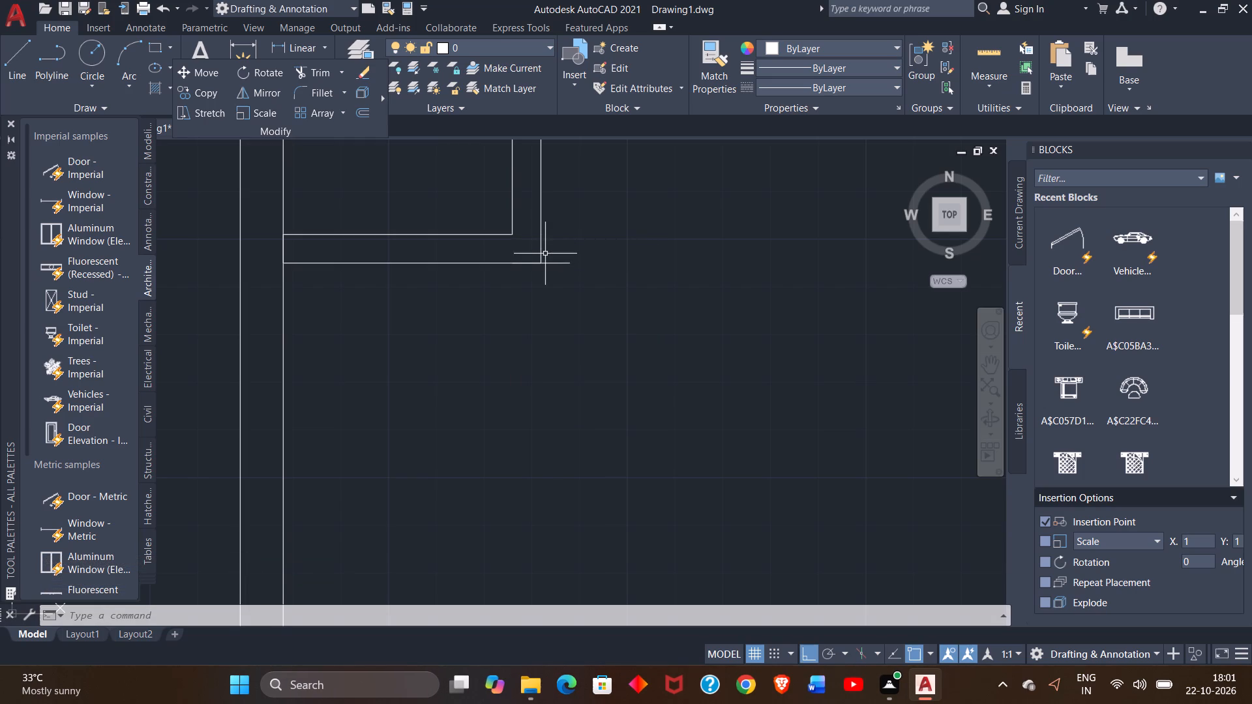
Trim the 6" stub of the bottom line extending past the second room's outer right wall.
left_click(297, 70)
left_click_drag(571, 227, 571, 269)
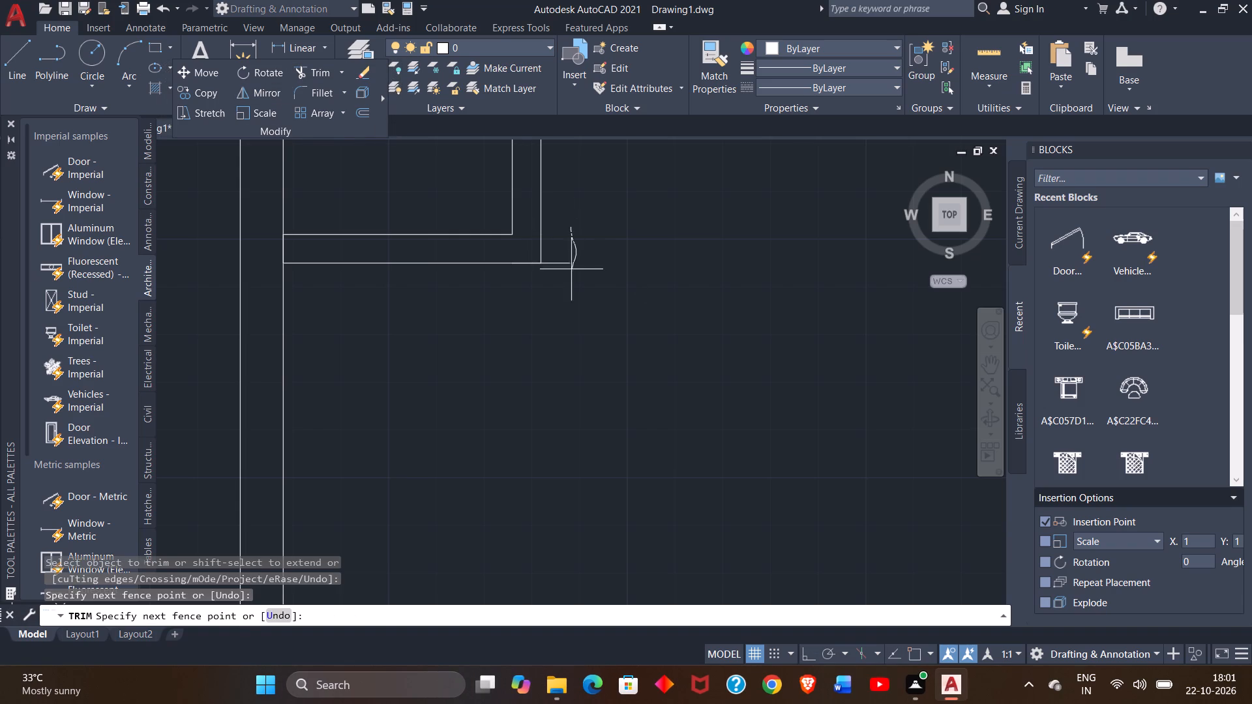
left_click_drag(571, 269, 567, 254)
left_click(567, 254)
right_click(567, 254)
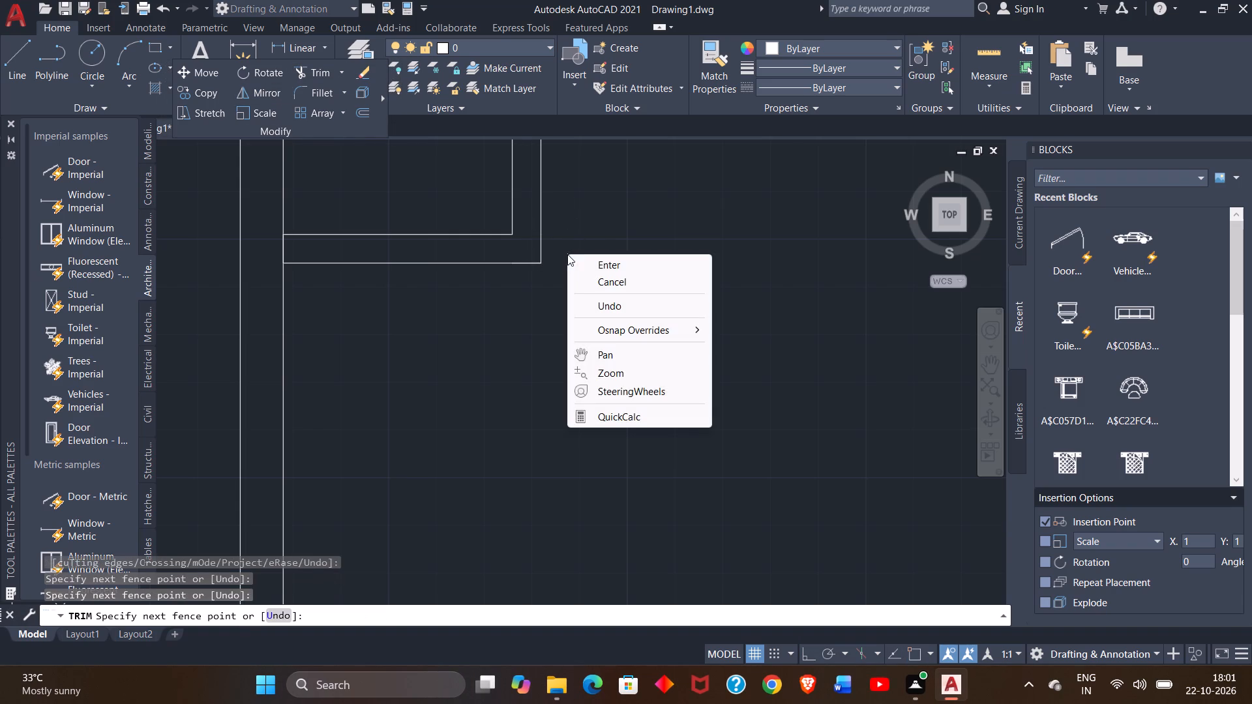
left_click(586, 268)
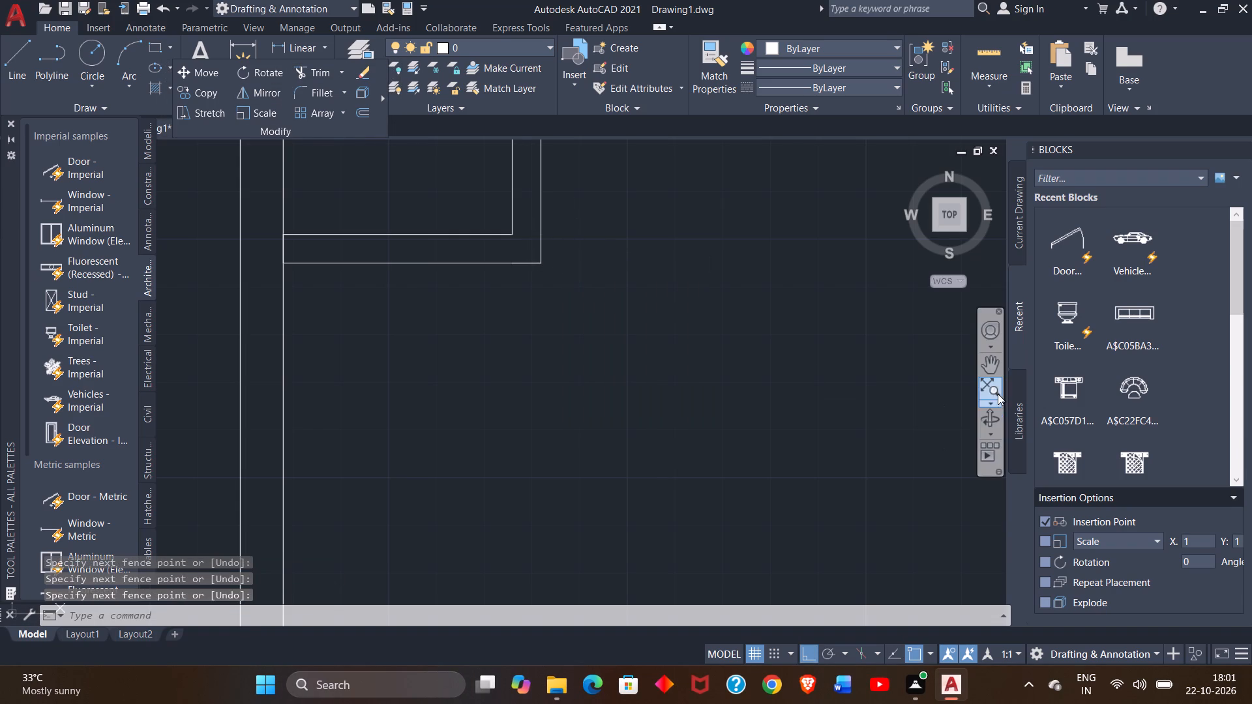
Trim the overlapping line pieces inside the right-hand wall where the partition between the two stacked small rooms meets it.
left_click(992, 370)
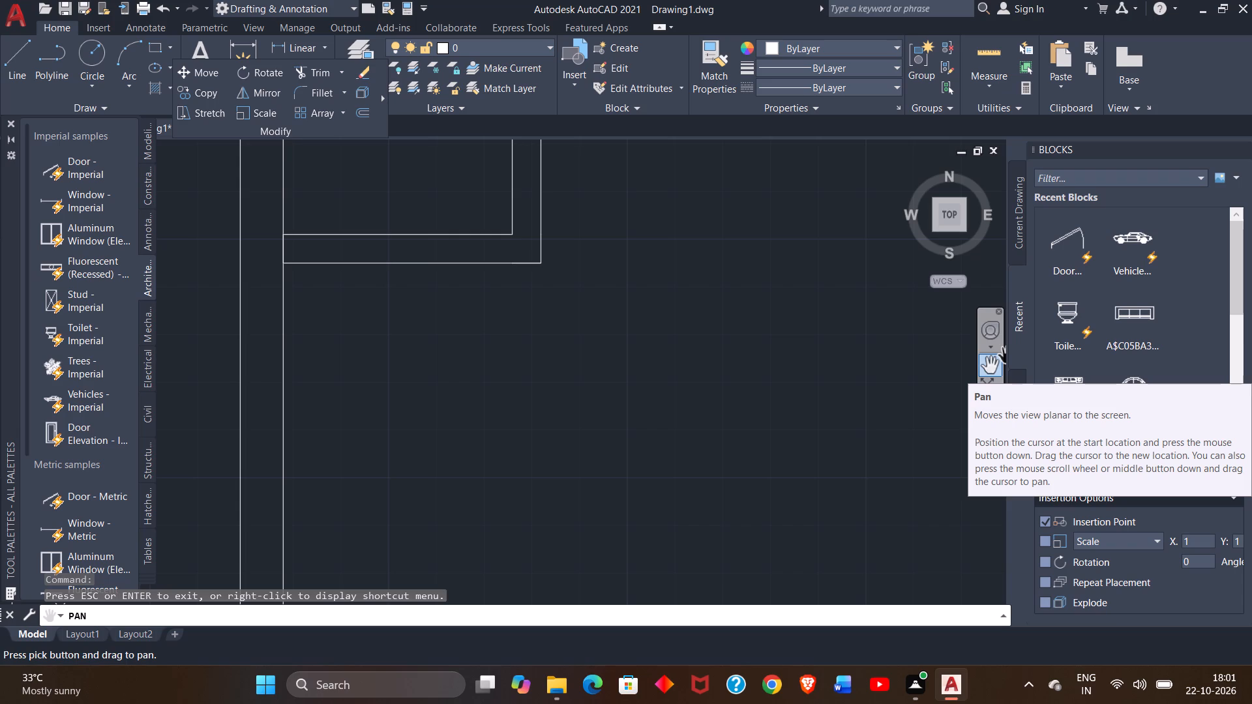
left_click_drag(709, 327, 778, 457)
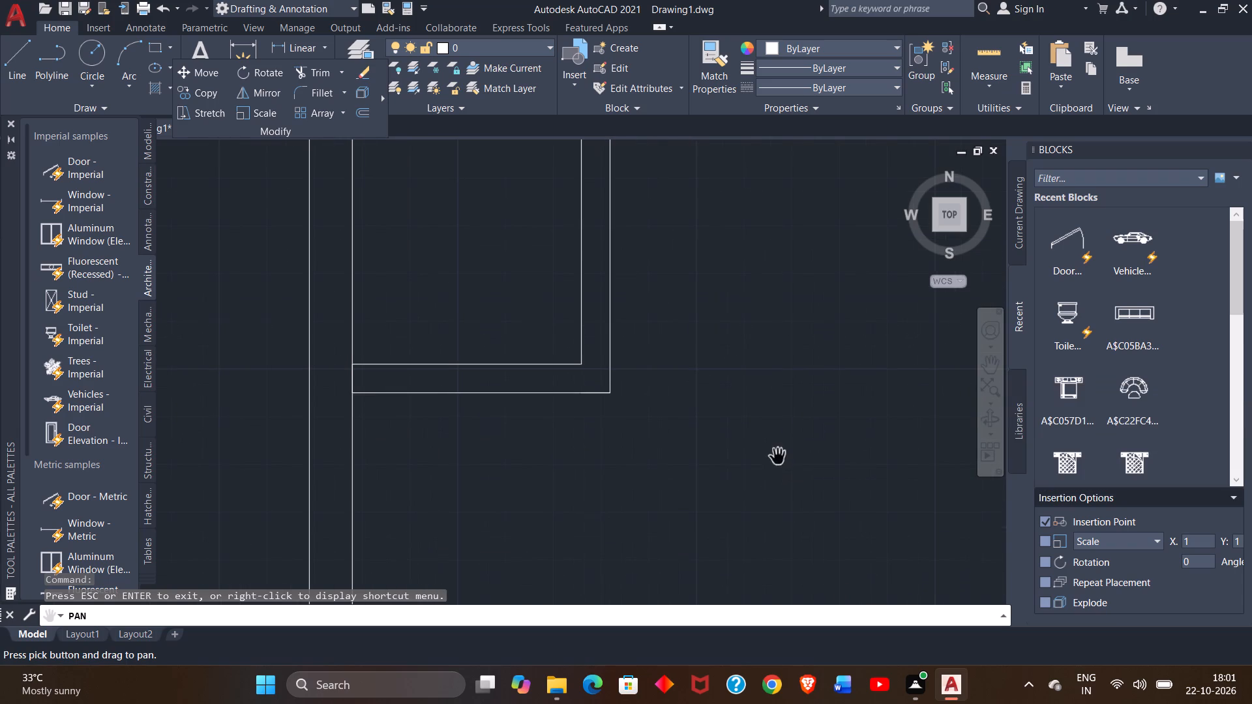
scroll(778, 457, "down", 3, "ctrl")
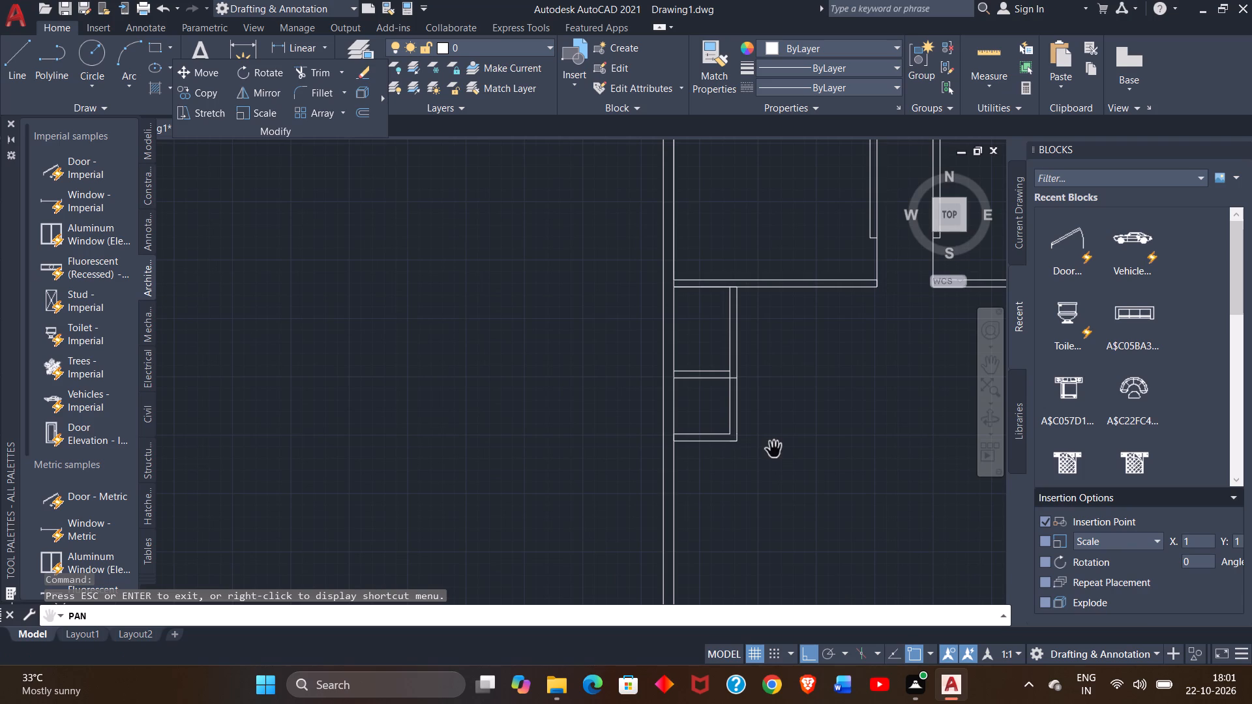
scroll(774, 450, "up", 2, "ctrl")
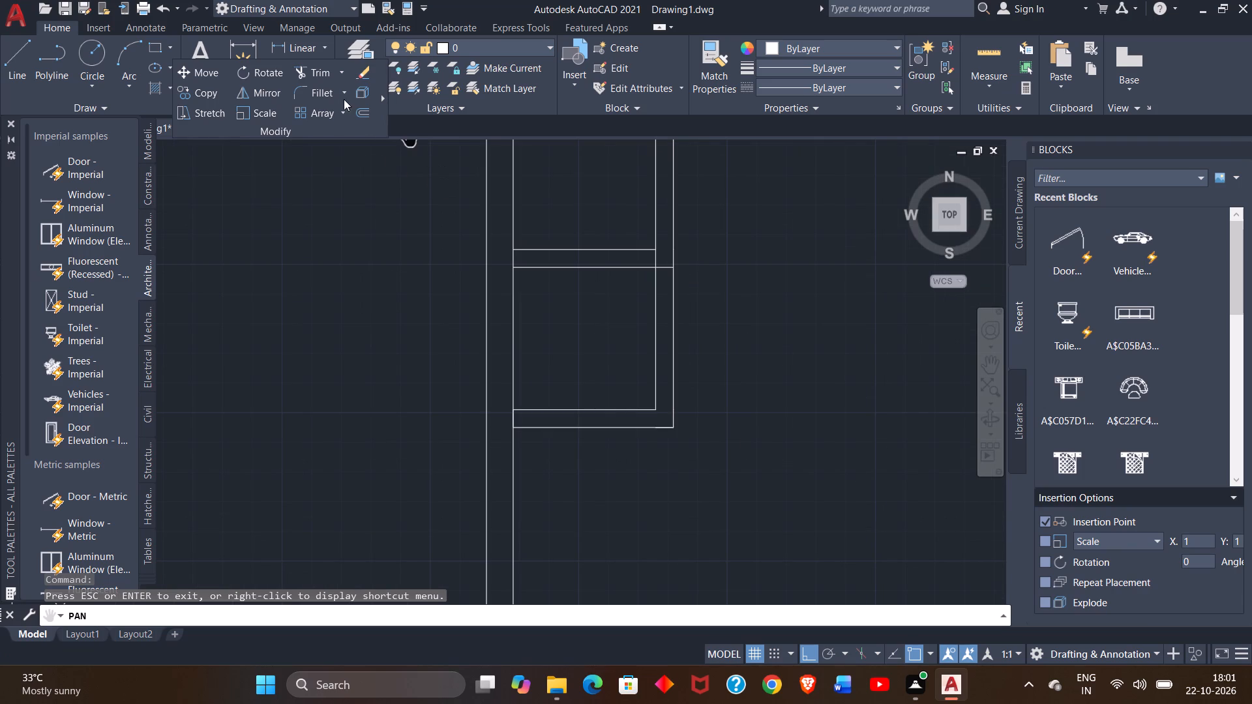
left_click(321, 73)
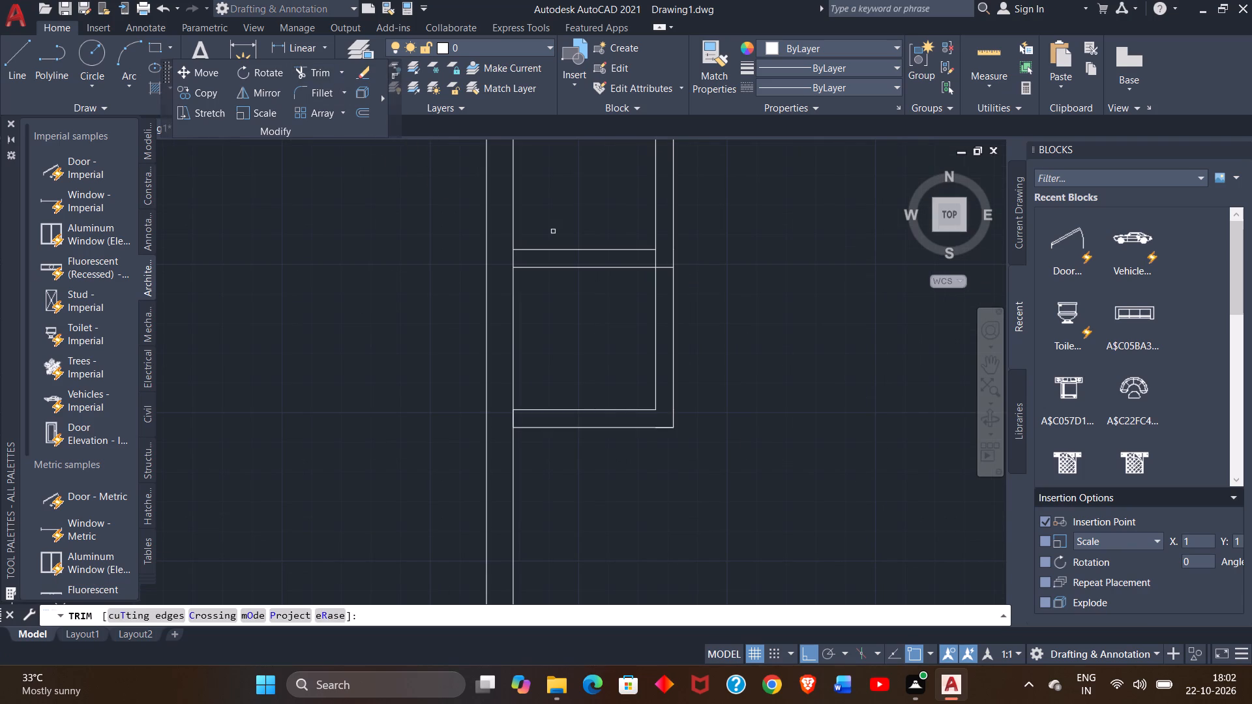
left_click(664, 264)
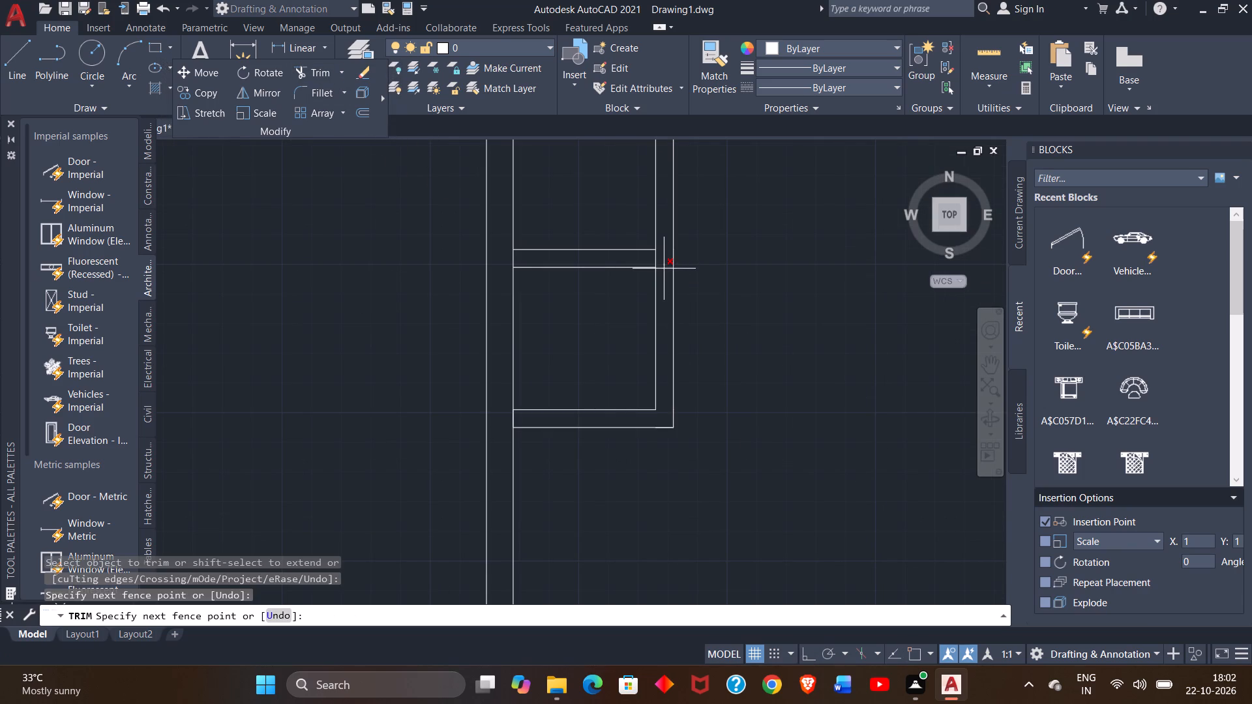
left_click(664, 269)
left_click_drag(661, 258, 645, 257)
left_click(645, 257)
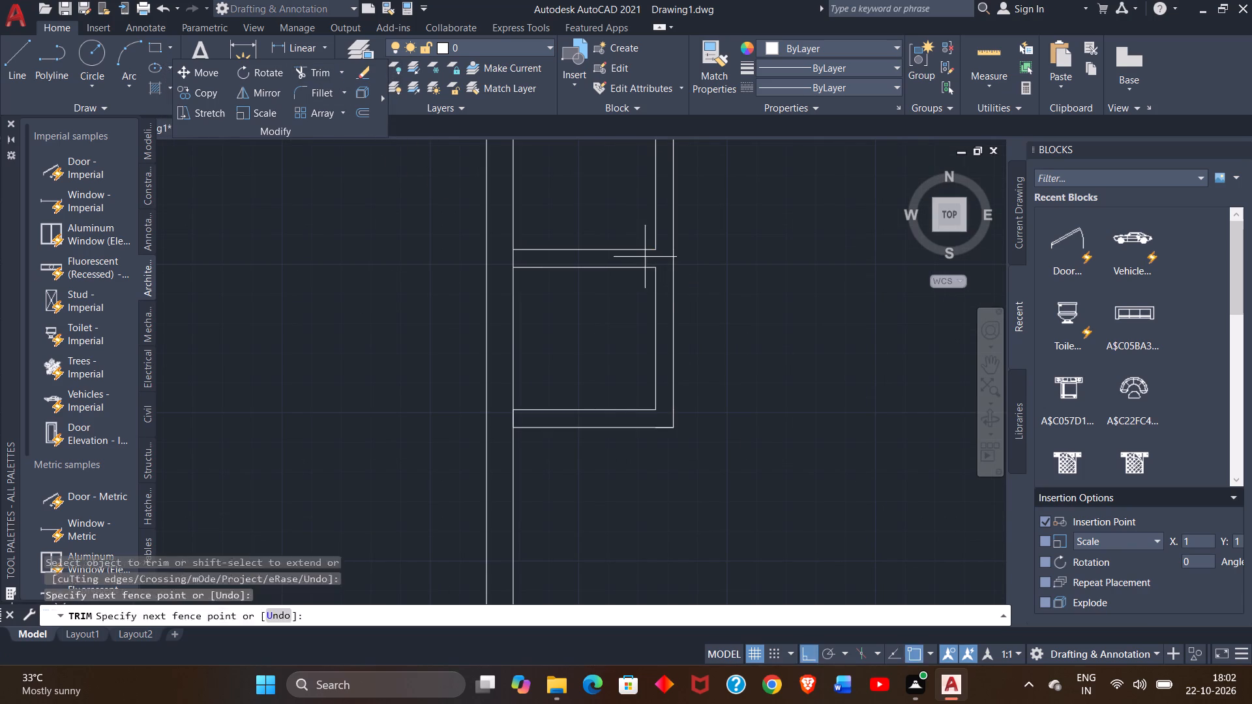
right_click(645, 257)
left_click(671, 266)
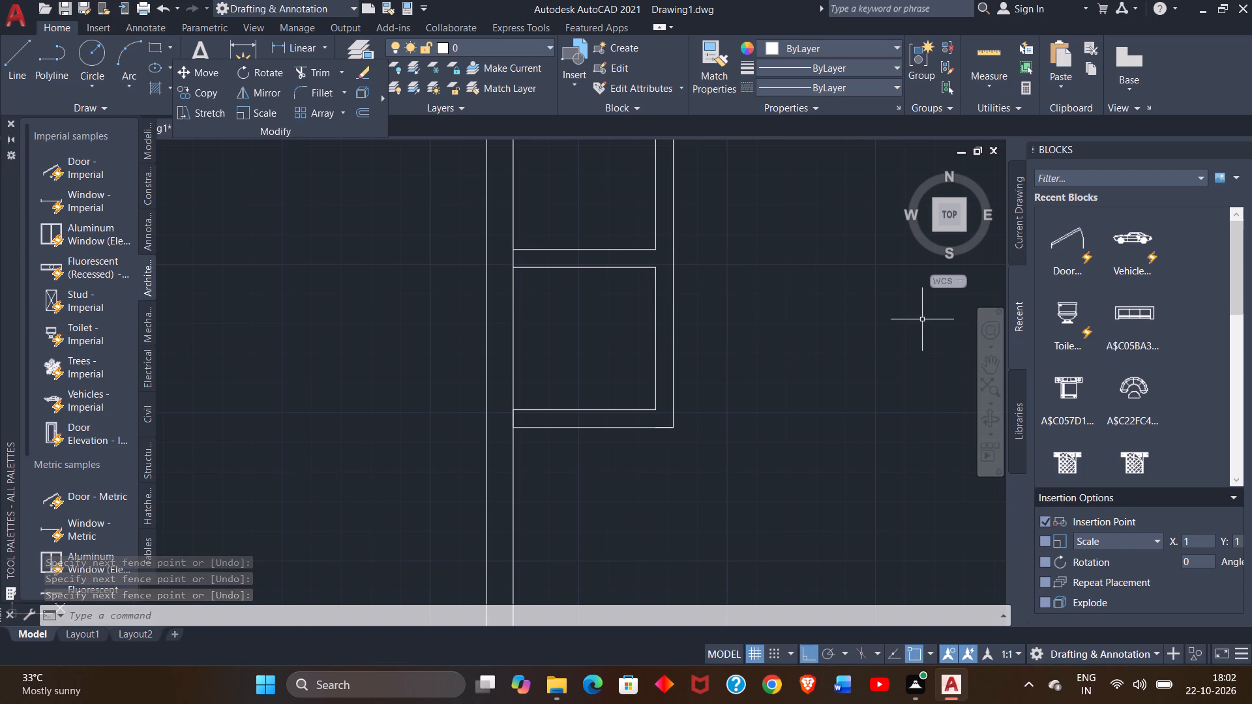
Dimension the upper small room's inner width along its top wall, starting from its inner upper-left corner.
left_click(995, 364)
left_click_drag(863, 314, 884, 409)
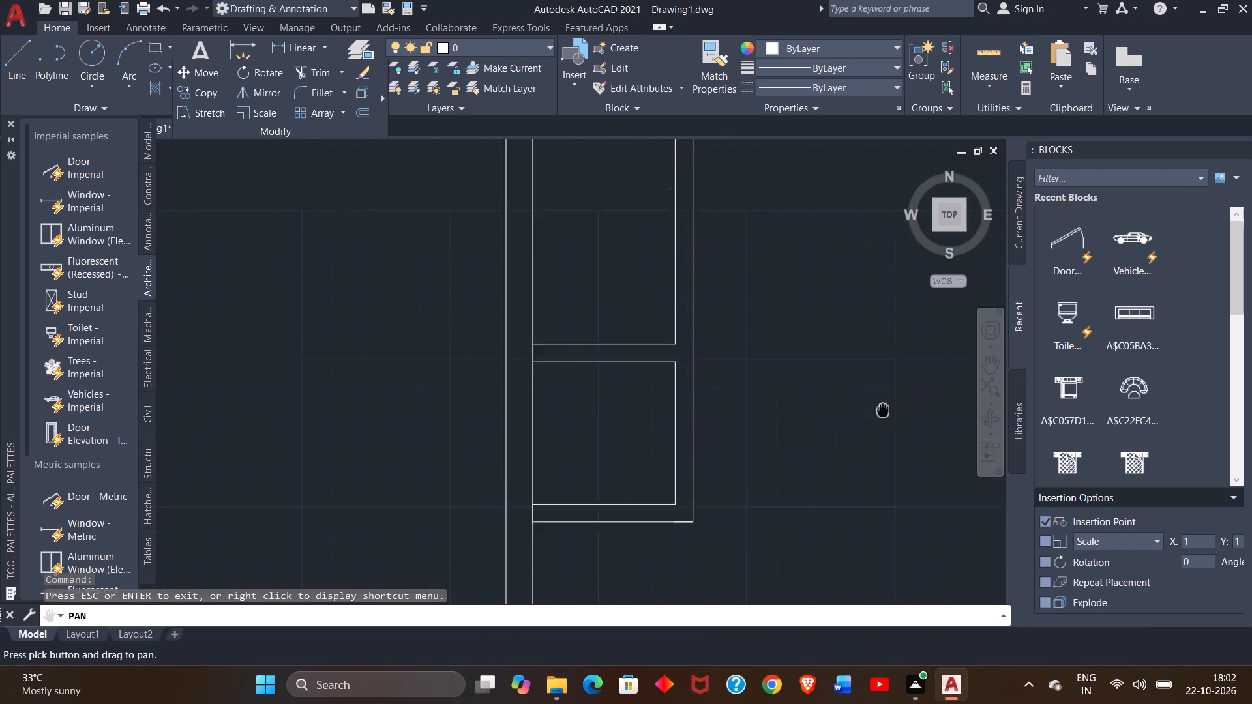
left_click_drag(884, 409, 895, 456)
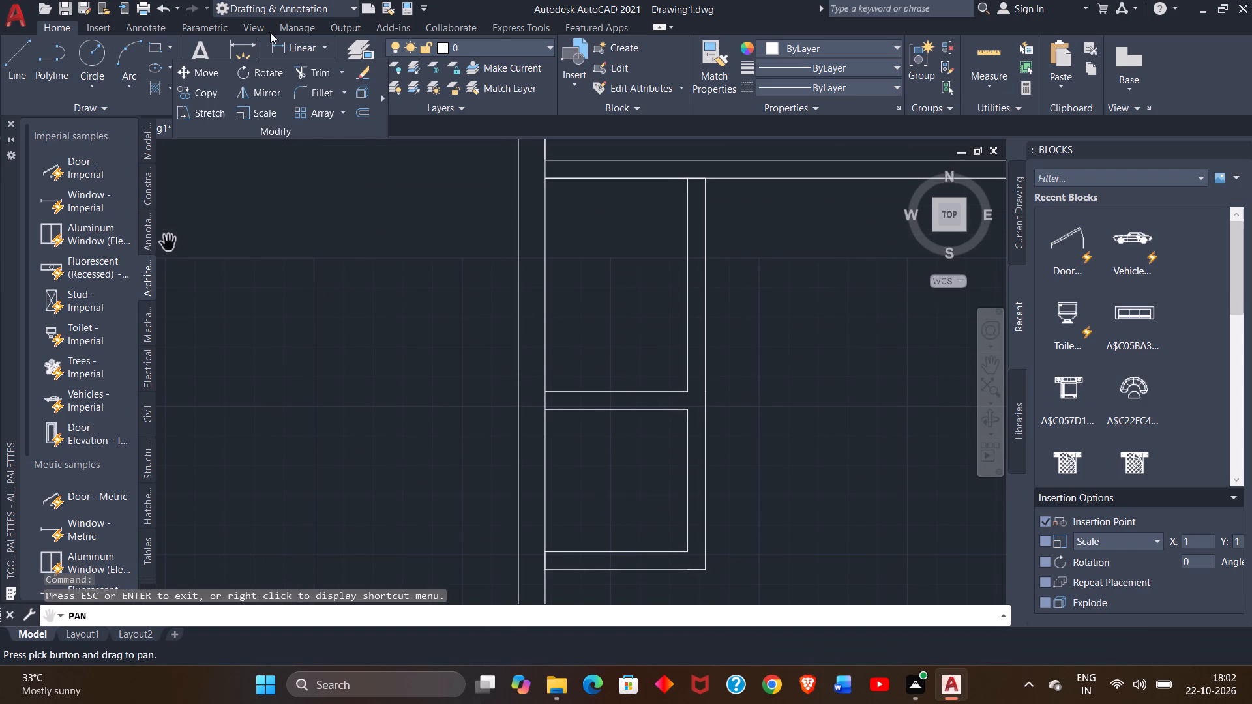
left_click(246, 46)
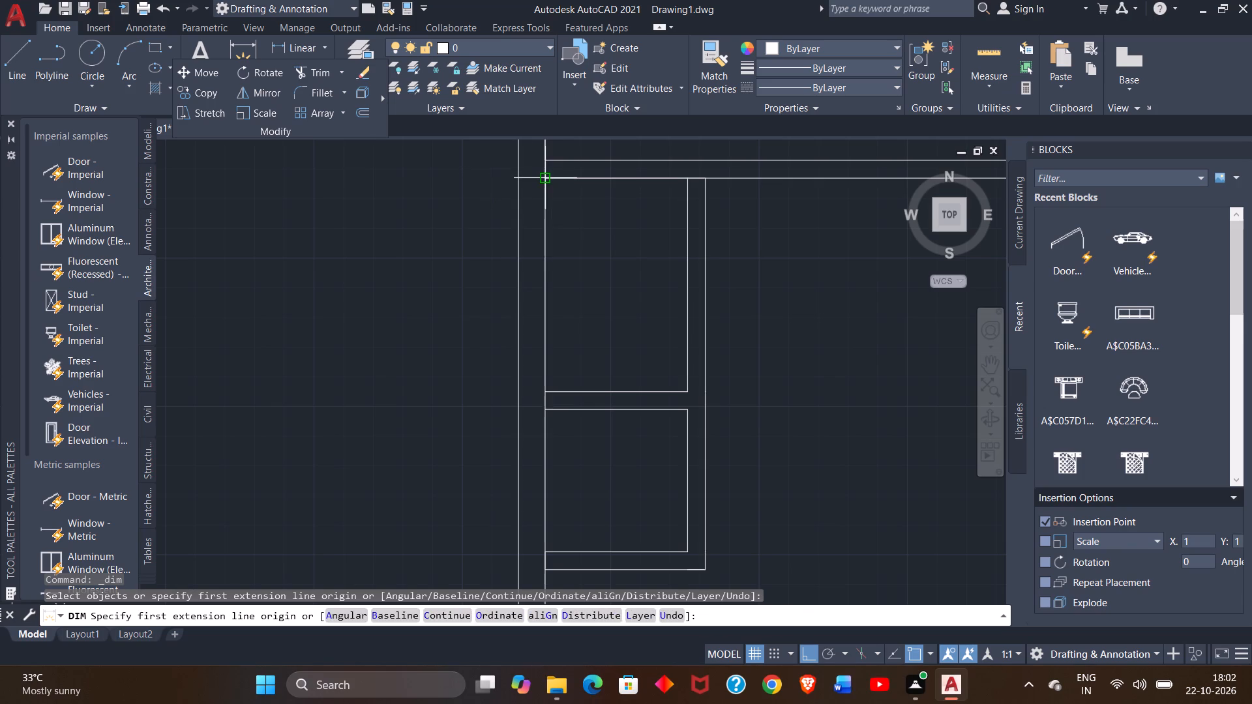
left_click(546, 183)
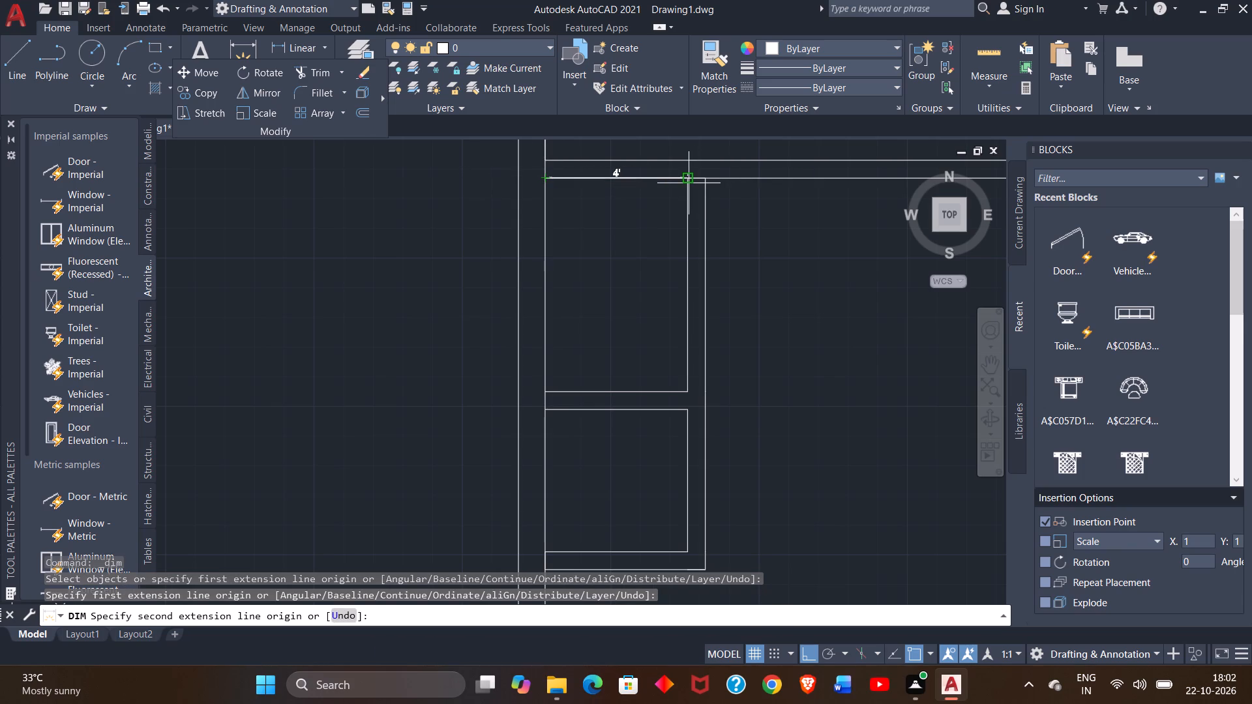
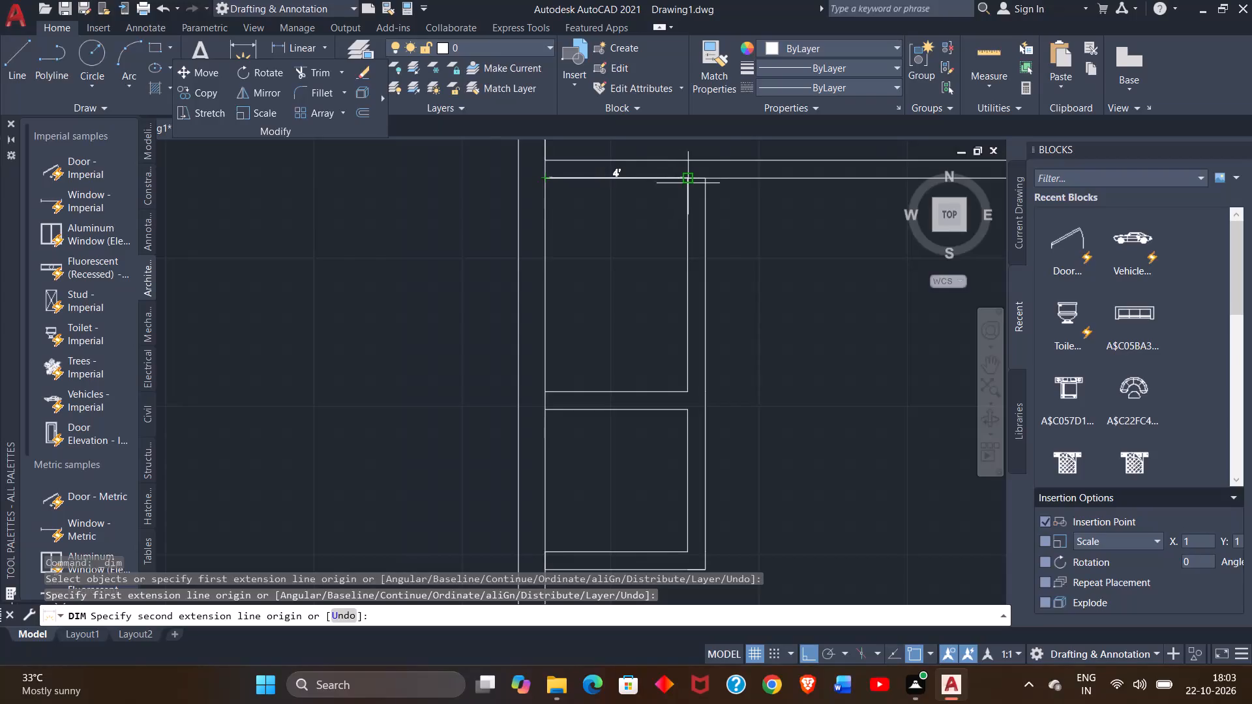
Place the upper small room's inner width dimension just below its top wall, ending at its inner upper-right corner.
left_click_drag(688, 179, 685, 205)
left_click(685, 205)
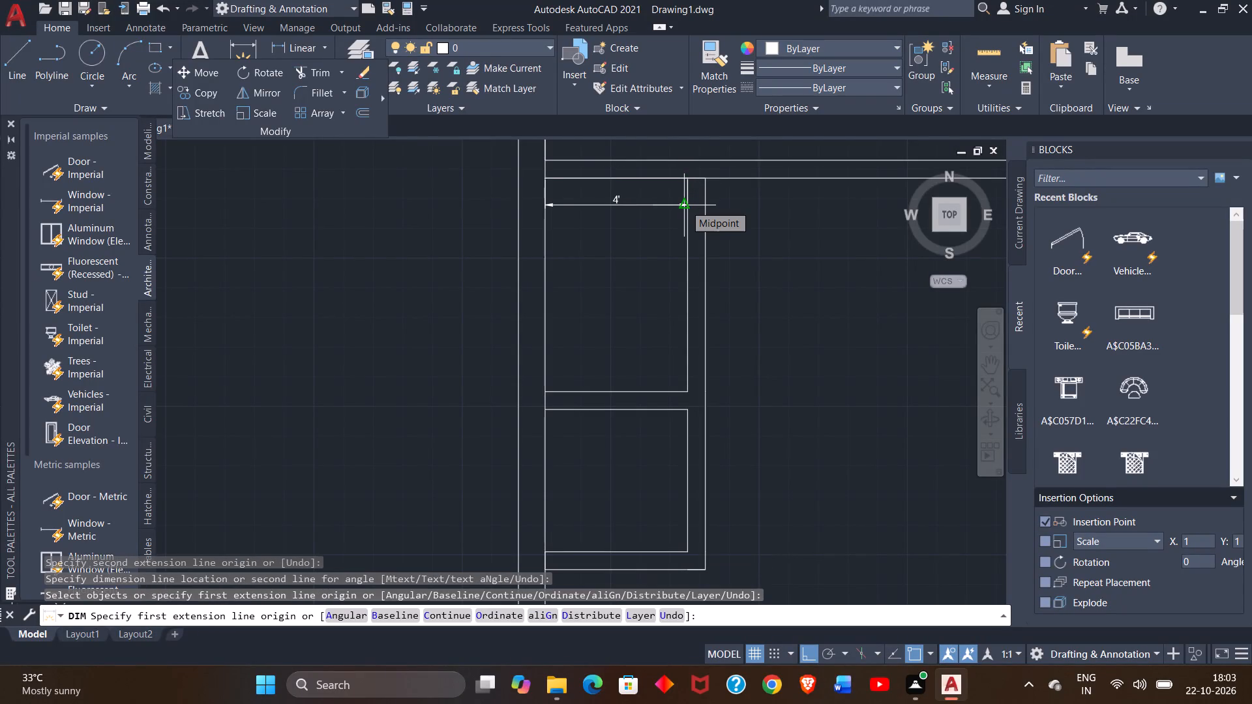
Dimension the upper small room's inner height from its upper-left to lower-left corner, placing the dimension inside the room.
left_click_drag(550, 180, 566, 277)
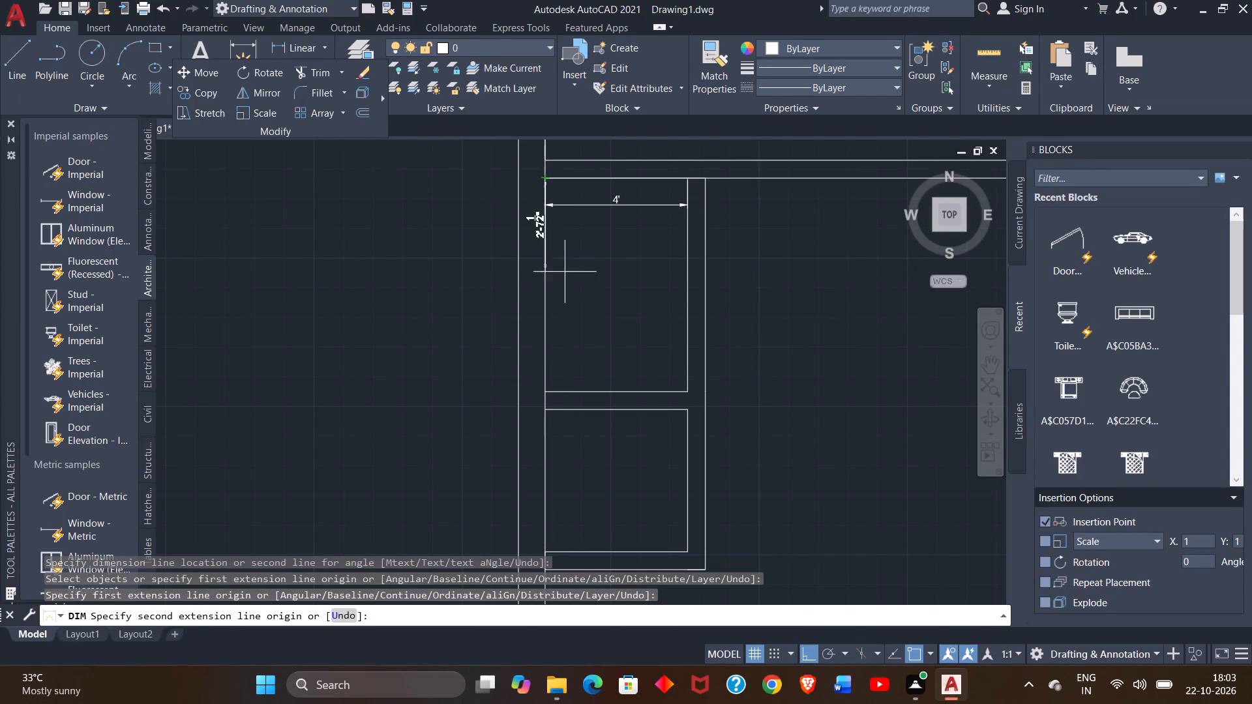
left_click_drag(566, 277, 574, 349)
left_click_drag(547, 394, 565, 392)
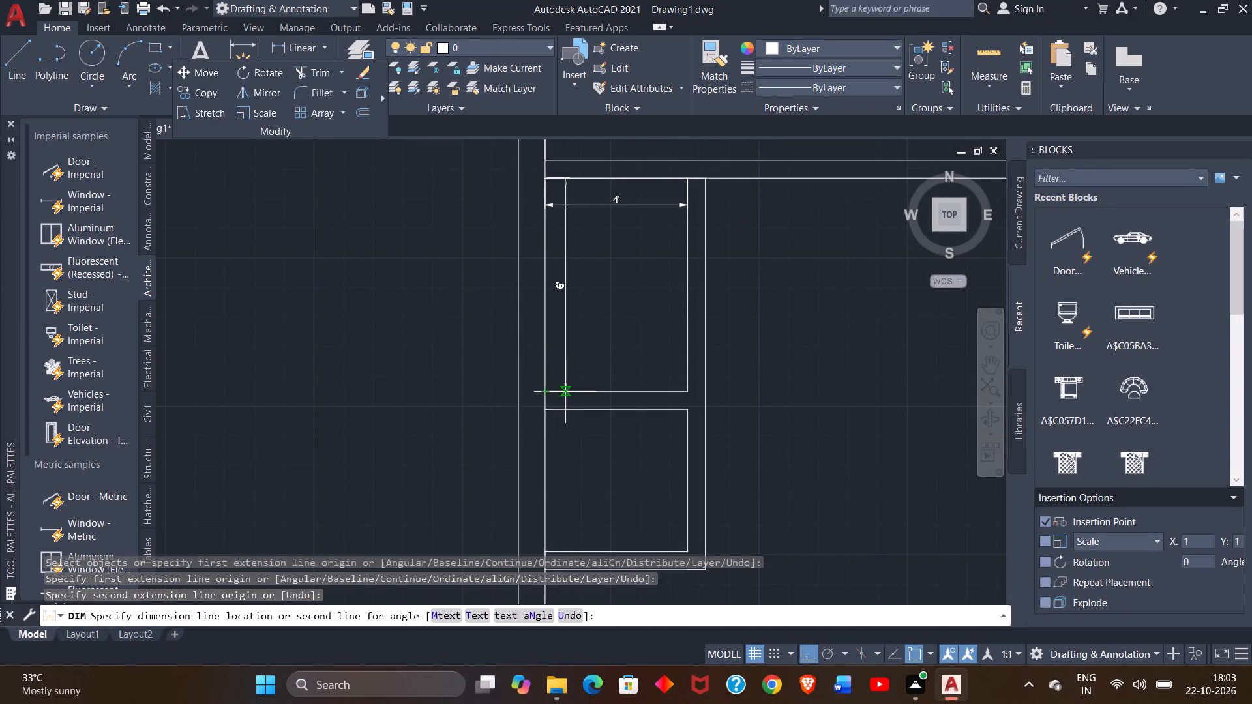
left_click_drag(565, 392, 578, 391)
left_click(578, 391)
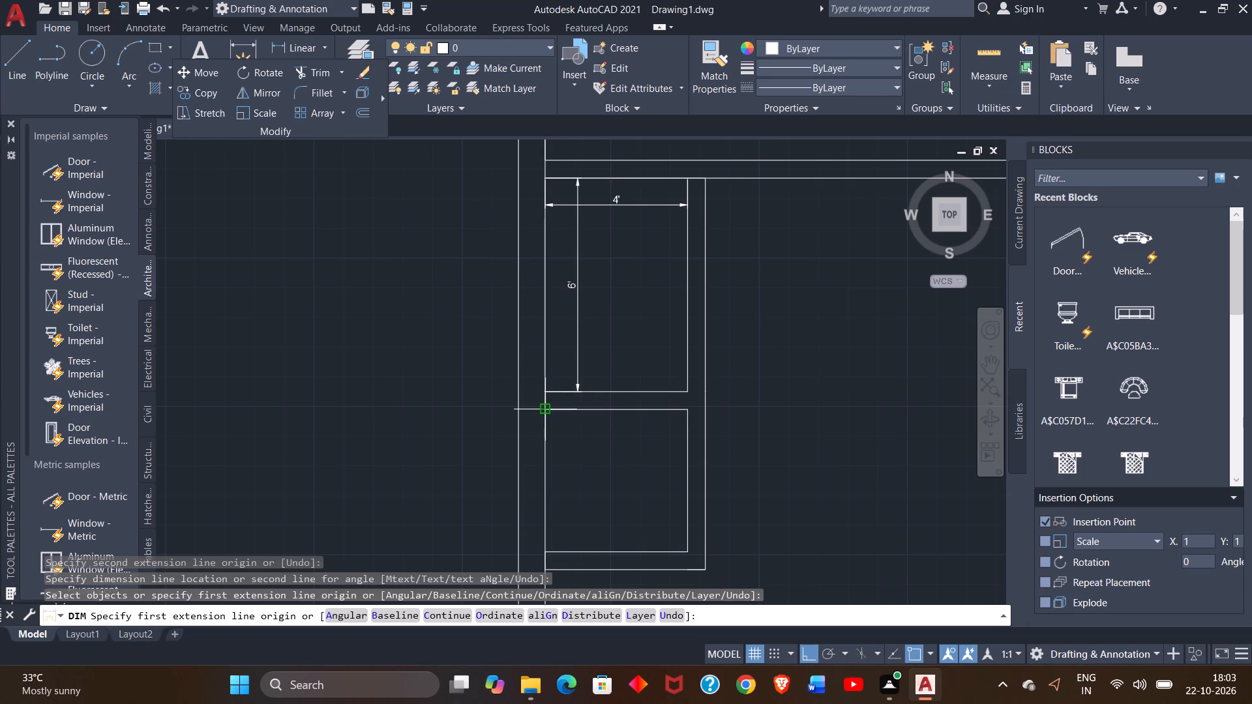
Dimension the lower small room's inner width below its top wall and its inner height beside its left wall.
left_click_drag(546, 409, 688, 412)
left_click_drag(688, 412, 688, 426)
left_click(688, 426)
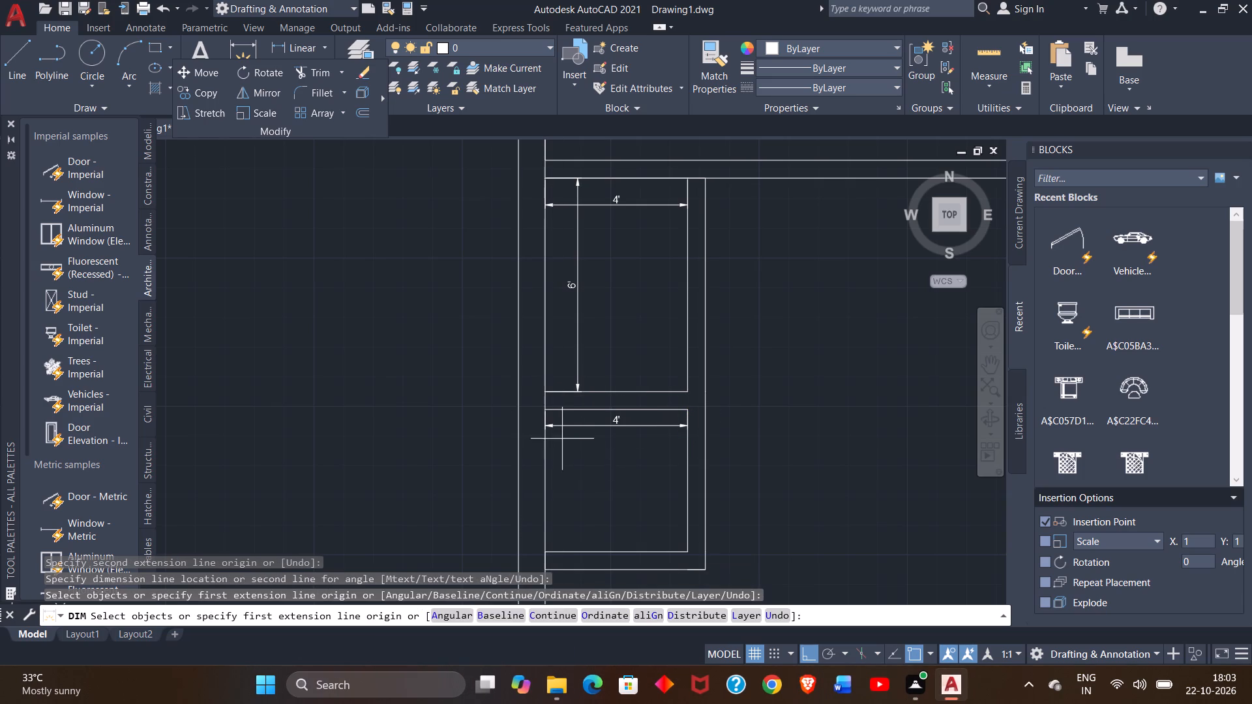
left_click_drag(548, 411, 575, 532)
left_click(540, 553)
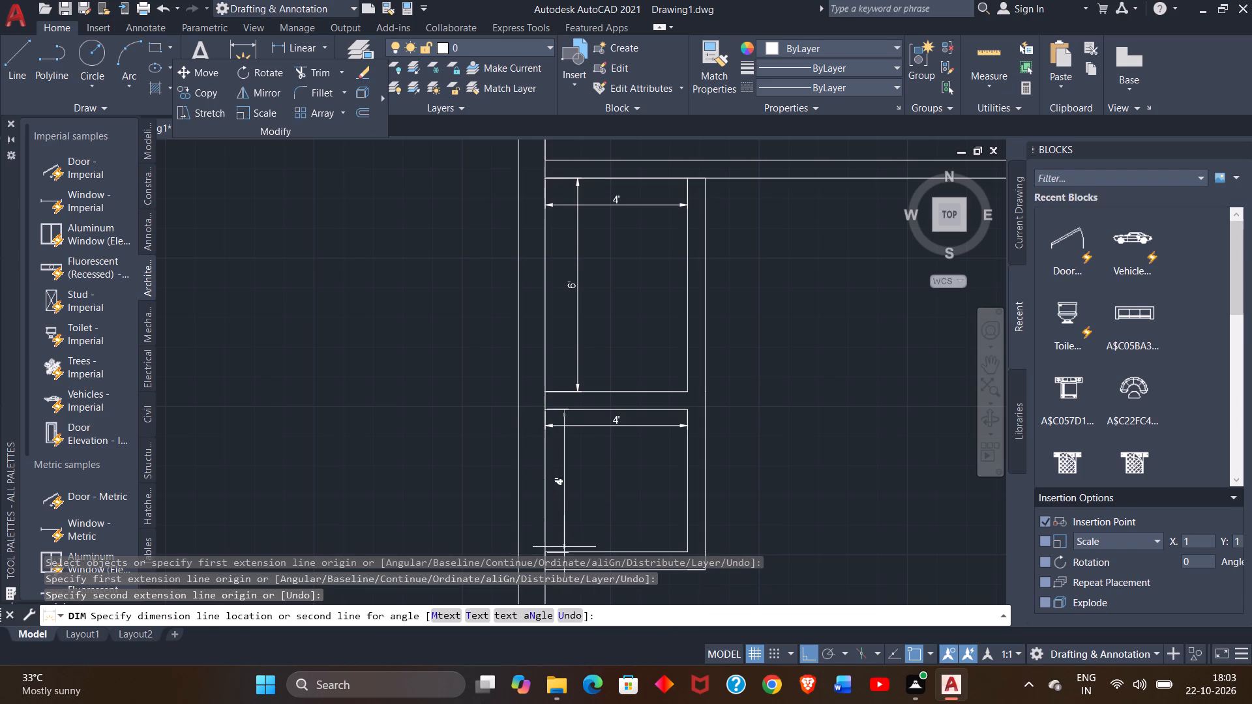
left_click(564, 547)
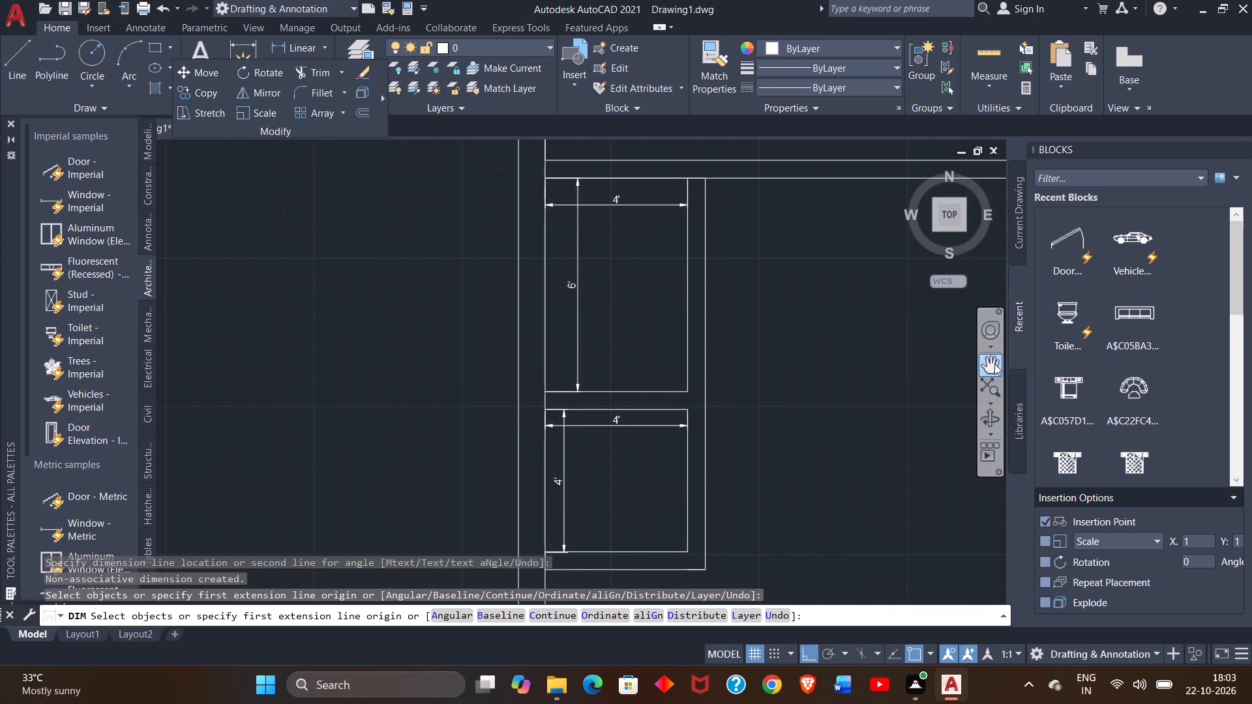
Draw a line 14' down the right outer wall's inner face from the partition's lower edge, then across to the left outer wall.
left_click(994, 364)
left_click_drag(839, 405, 767, 260)
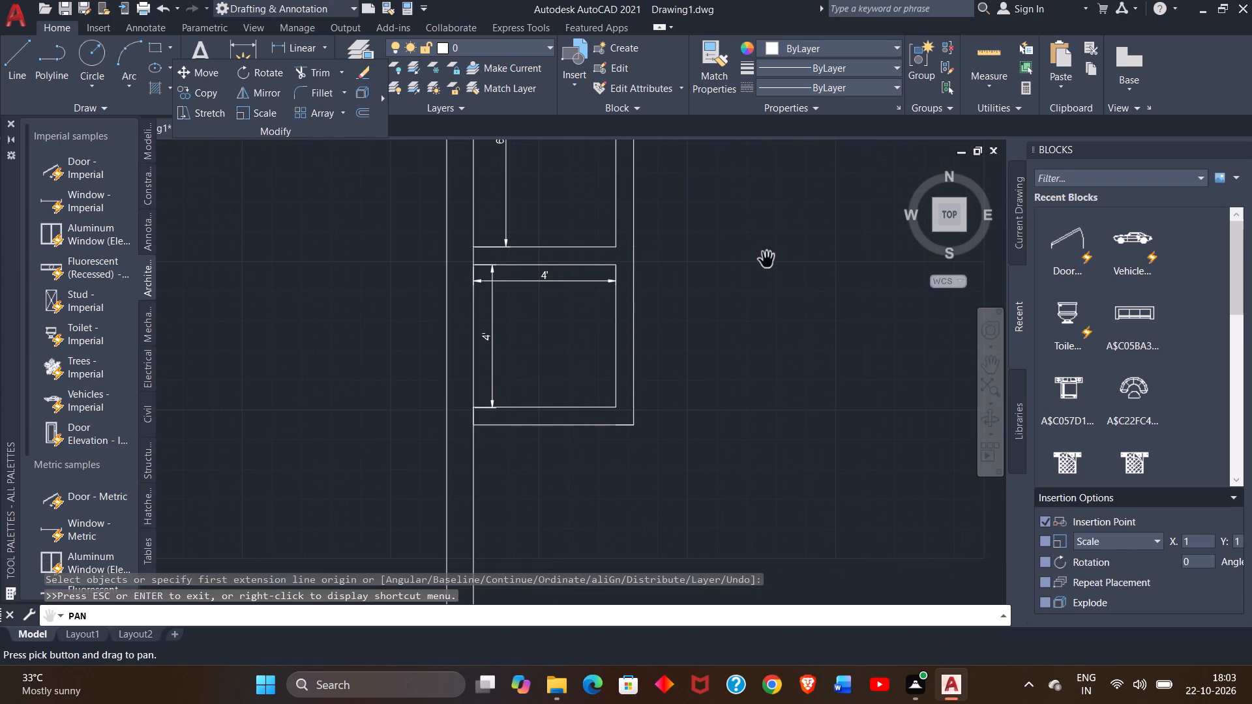
scroll(767, 260, "down", 2, "ctrl")
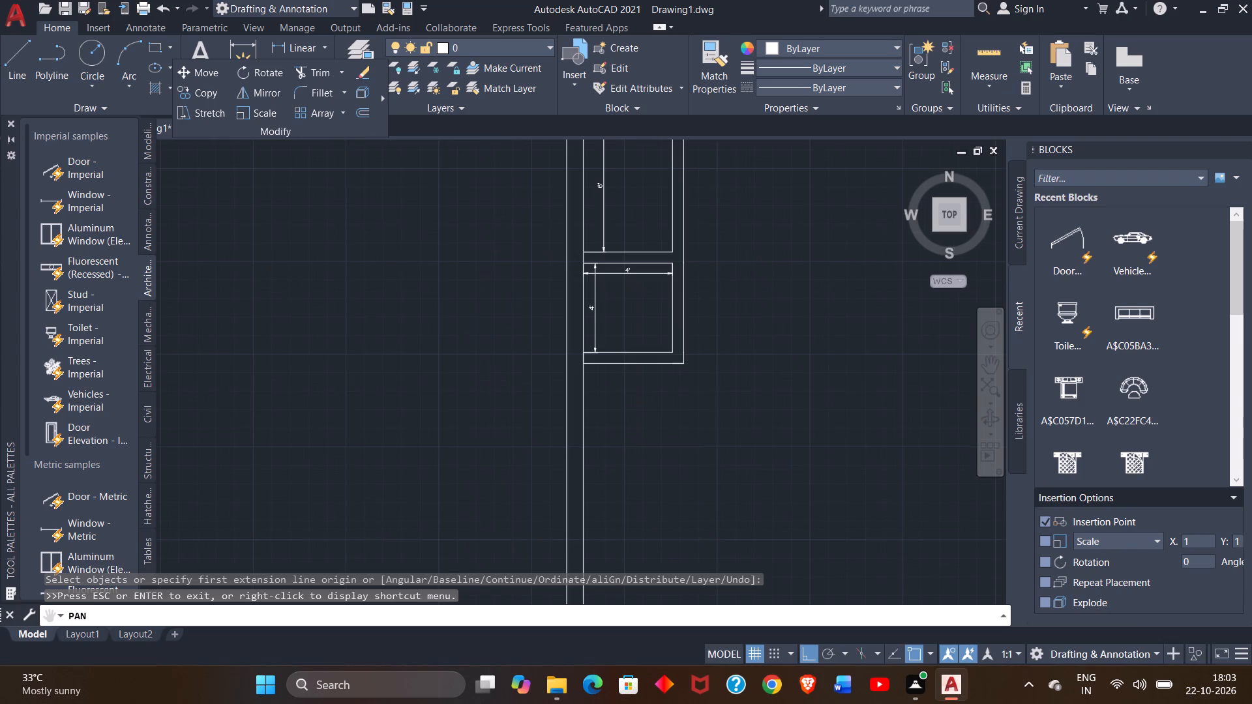
scroll(767, 260, "down", 1, "ctrl")
scroll(767, 260, "up", 1, "ctrl")
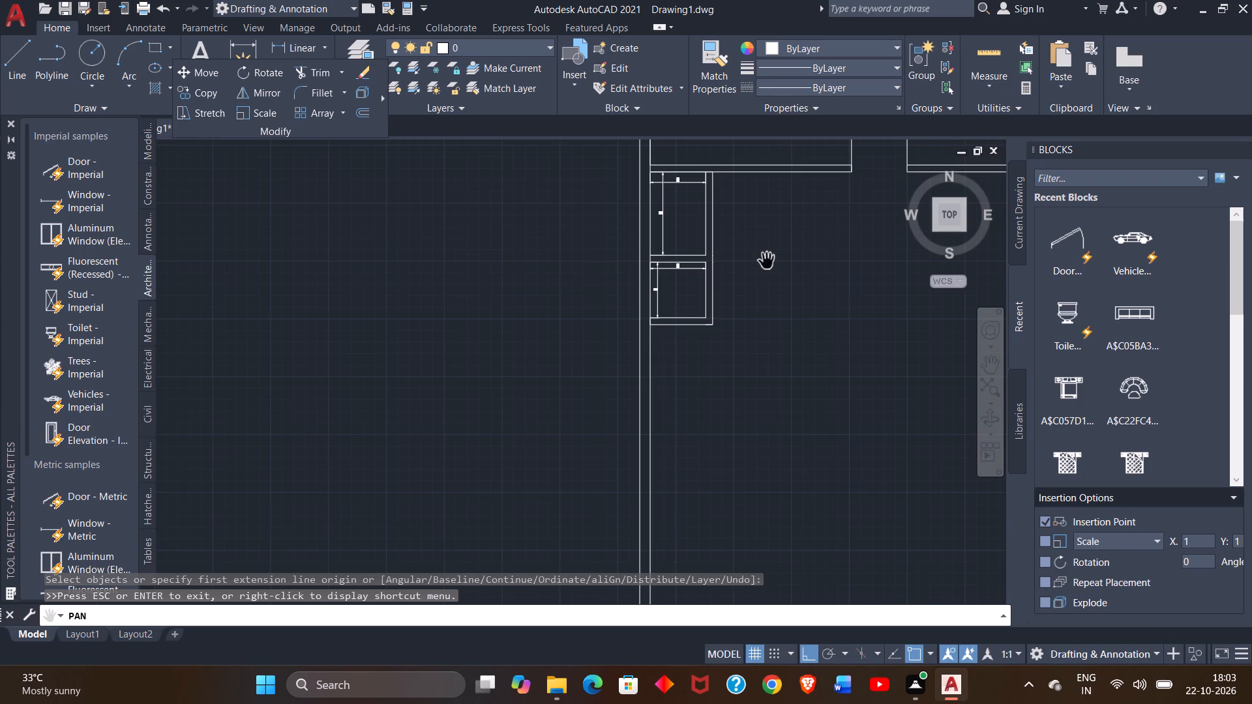
scroll(767, 260, "up", 2, "ctrl")
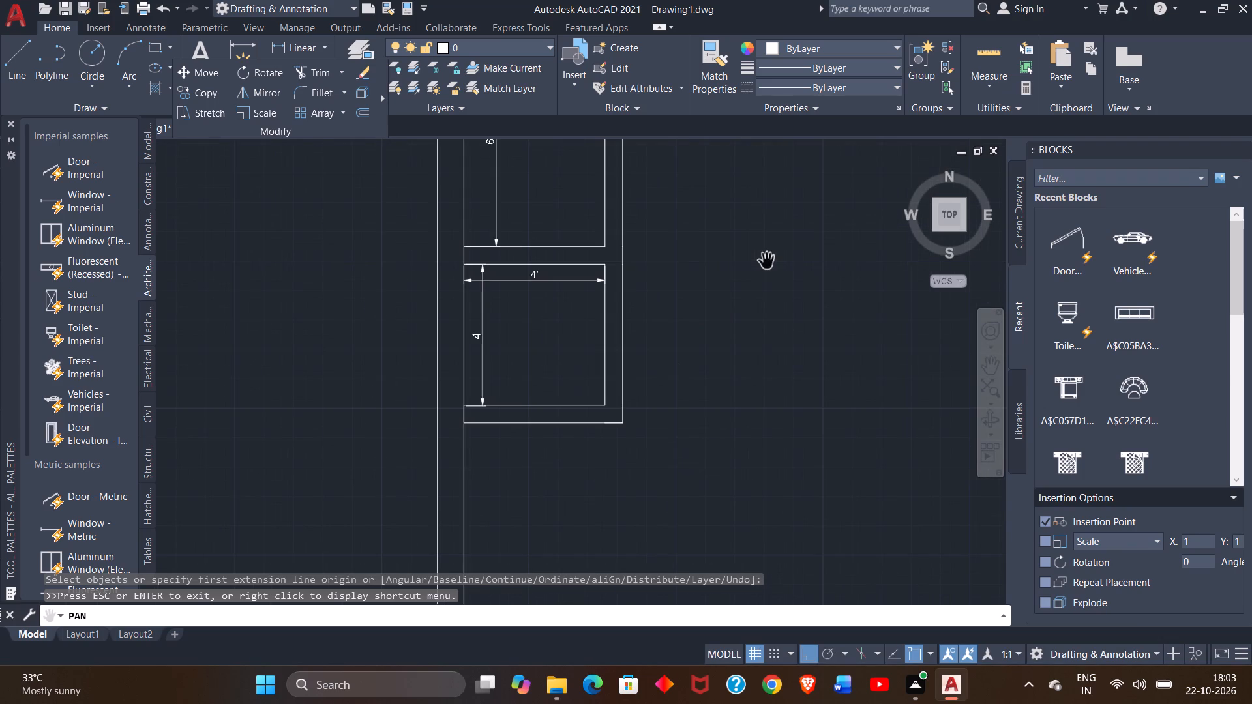
scroll(827, 319, "down", 2, "ctrl")
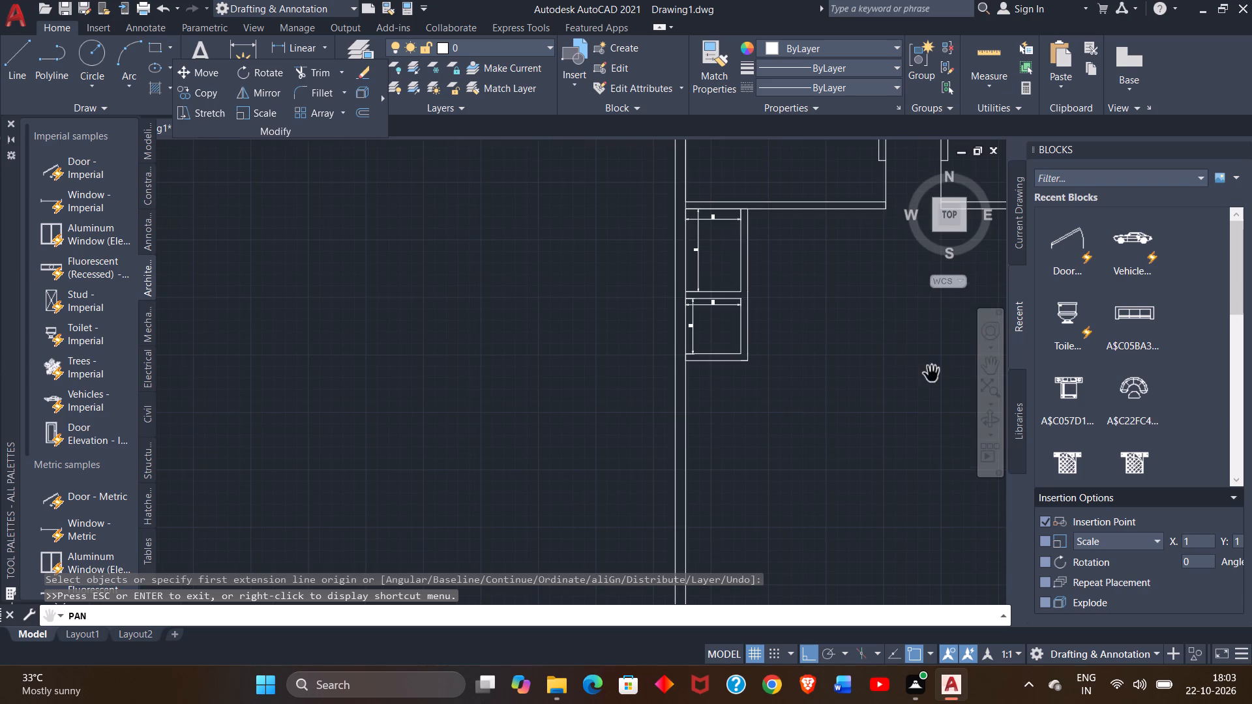
left_click_drag(901, 365, 653, 428)
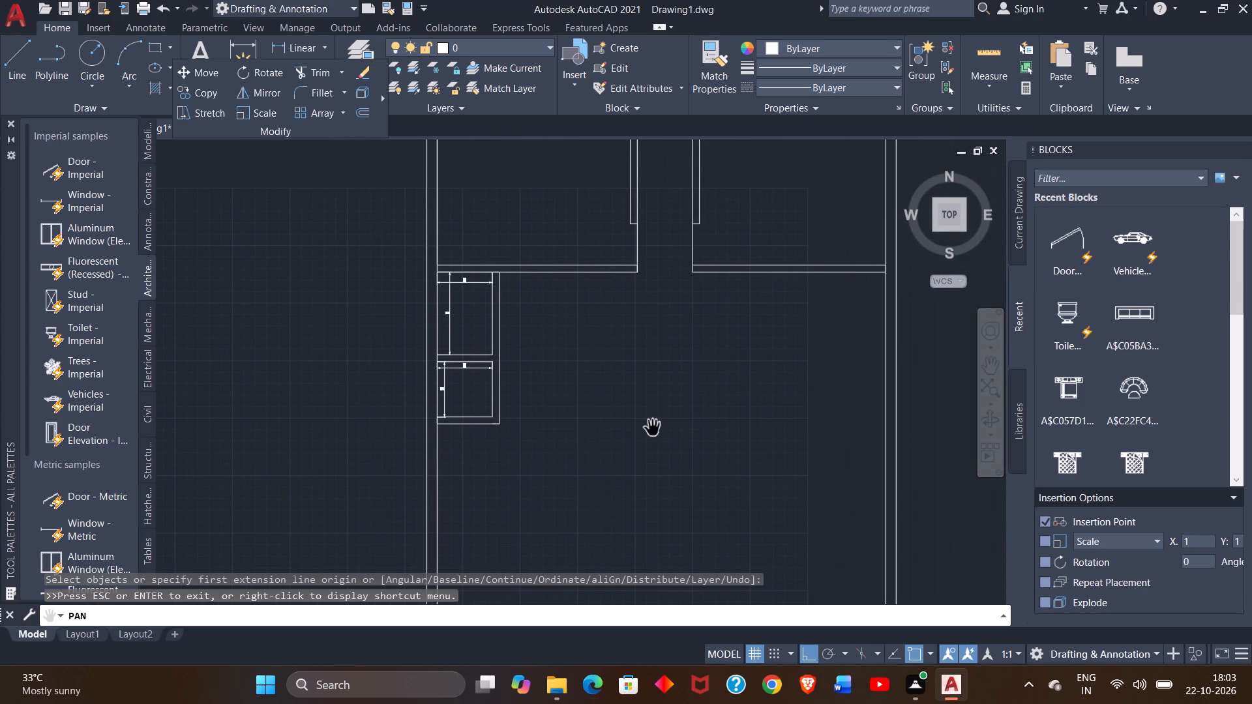
left_click(7, 59)
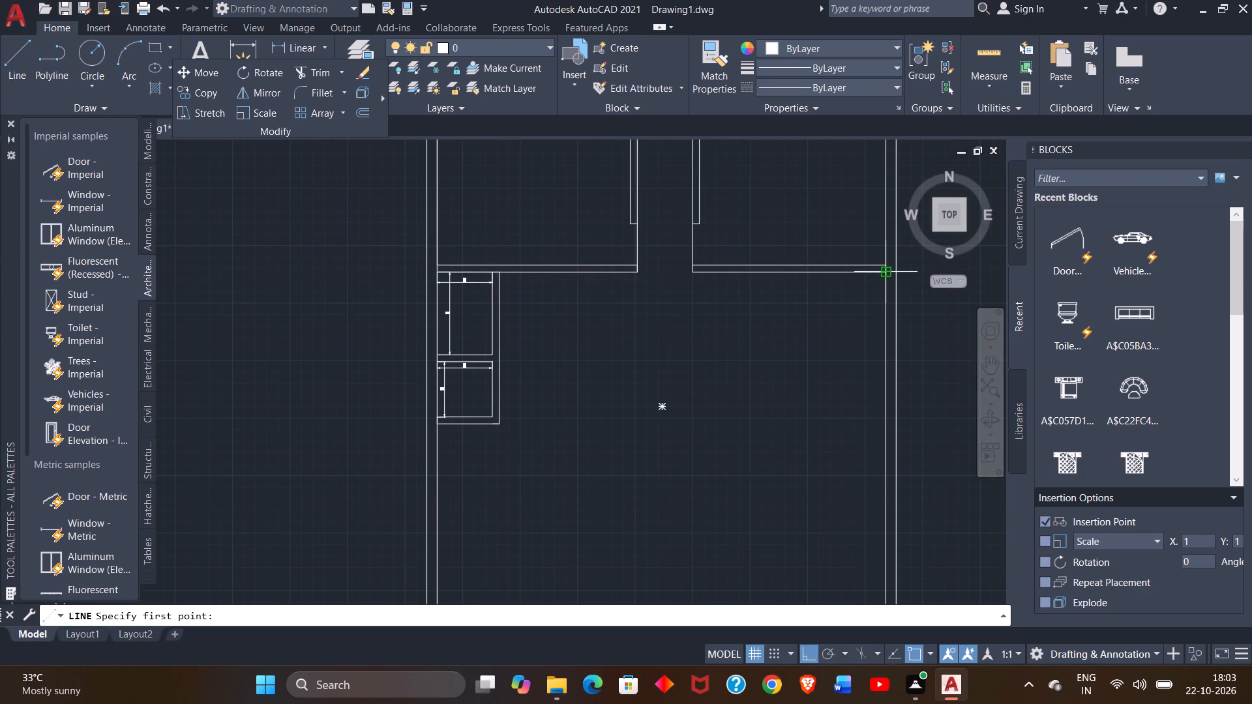
left_click(883, 273)
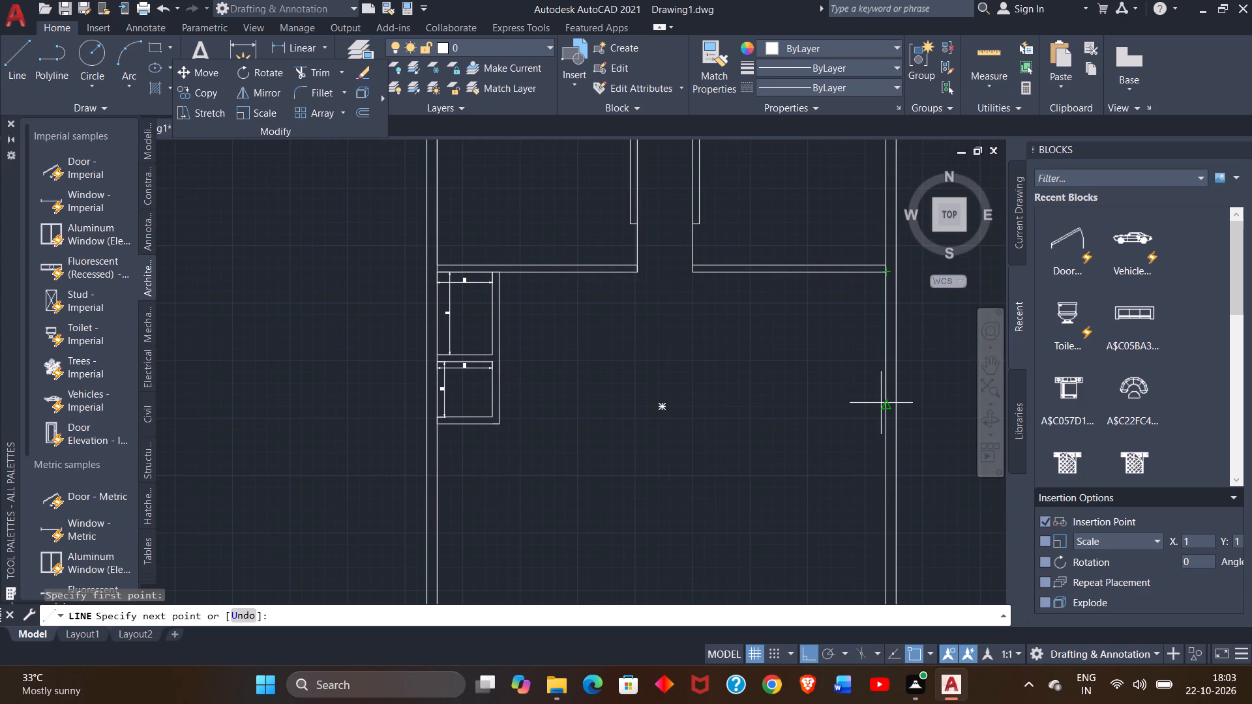
type("14'")
key("Return")
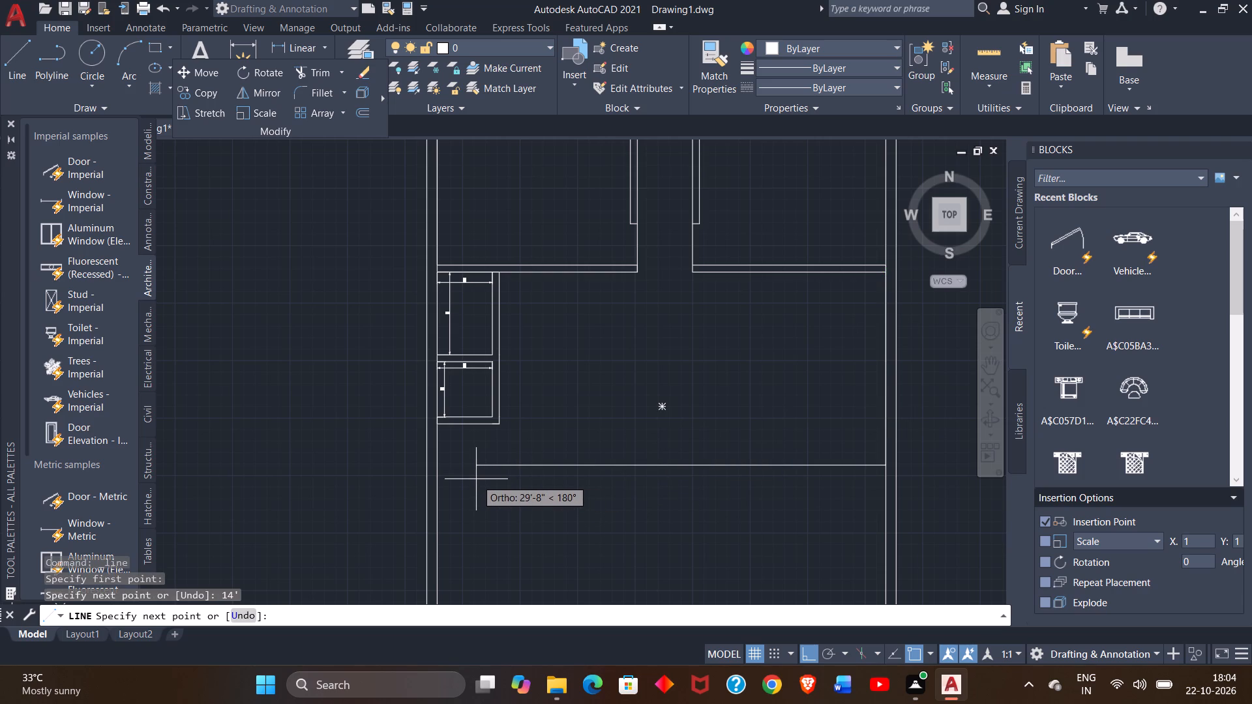
left_click(435, 464)
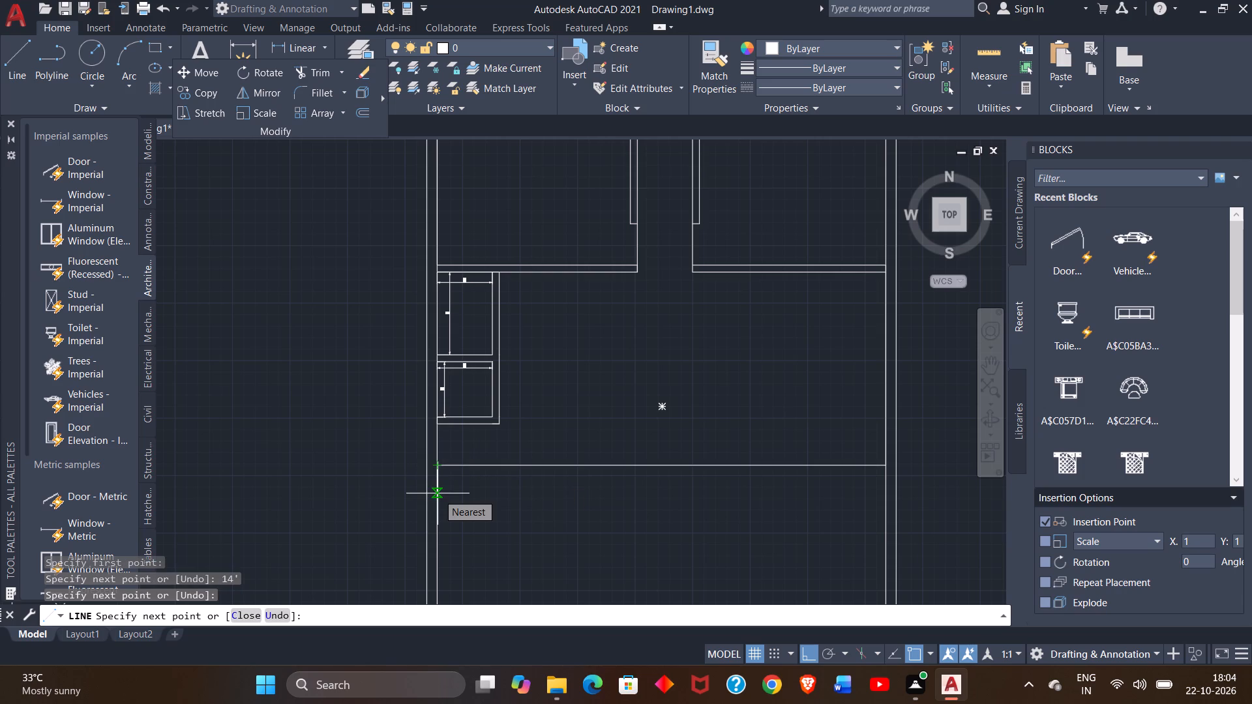
Continue the line 6" down and back across to the right outer wall to form the full-width partition's lower face.
key("6")
key("shift+quotedbl")
key("Return")
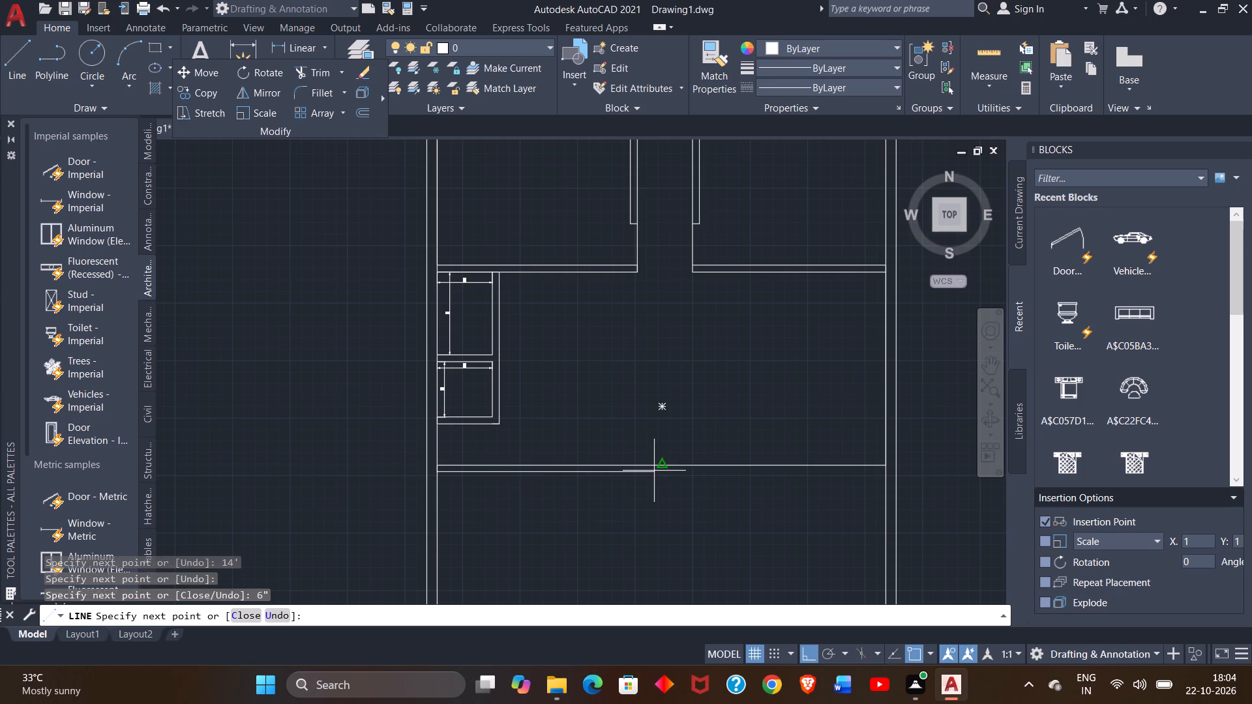
scroll(837, 479, "up", 1, "ctrl")
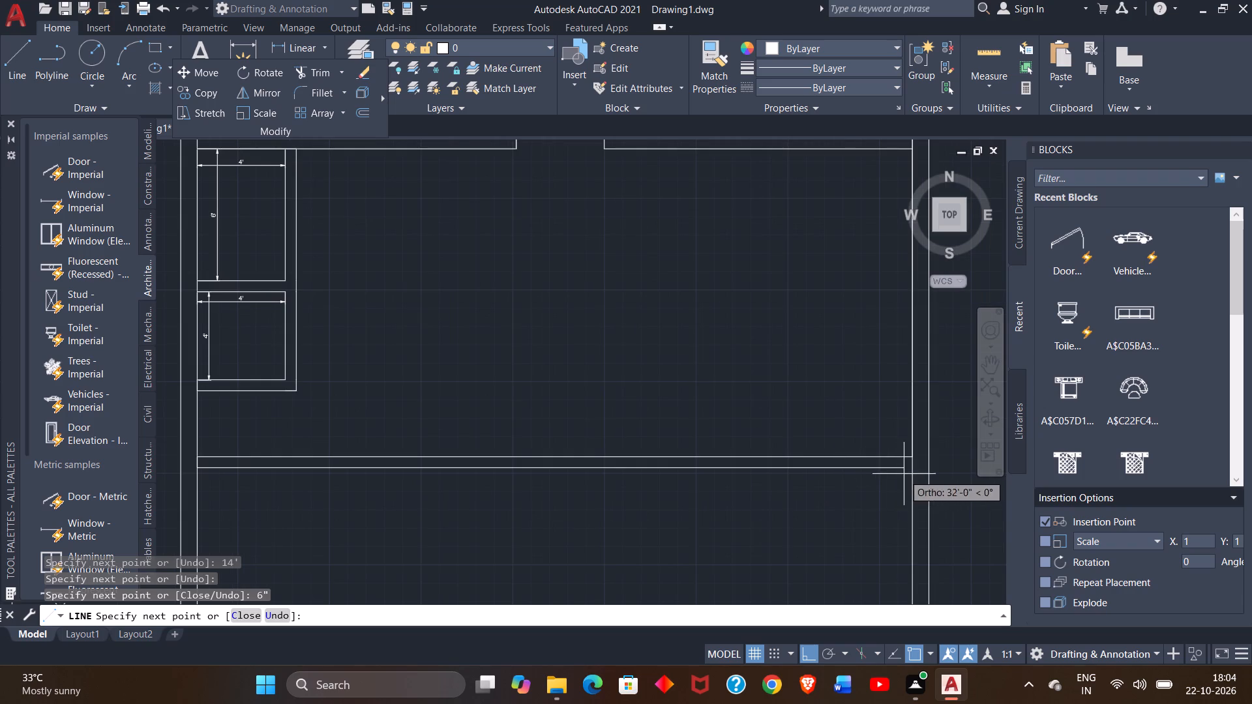
left_click(916, 469)
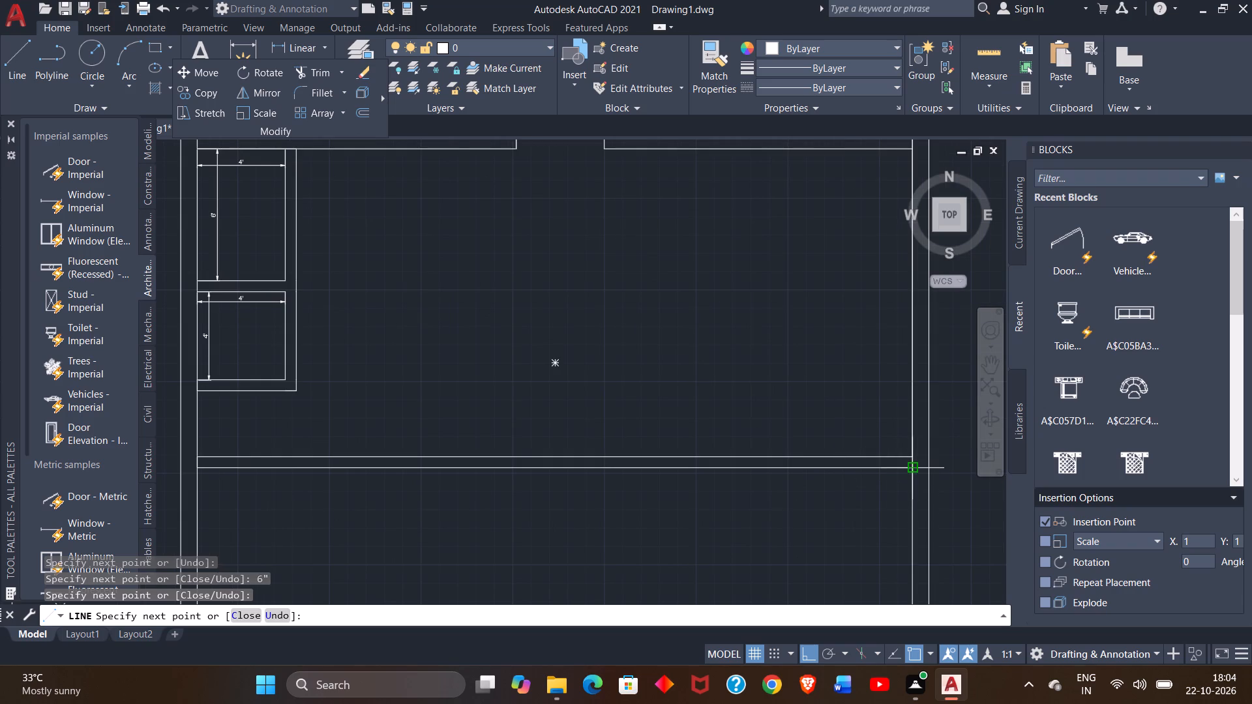
right_click(916, 469)
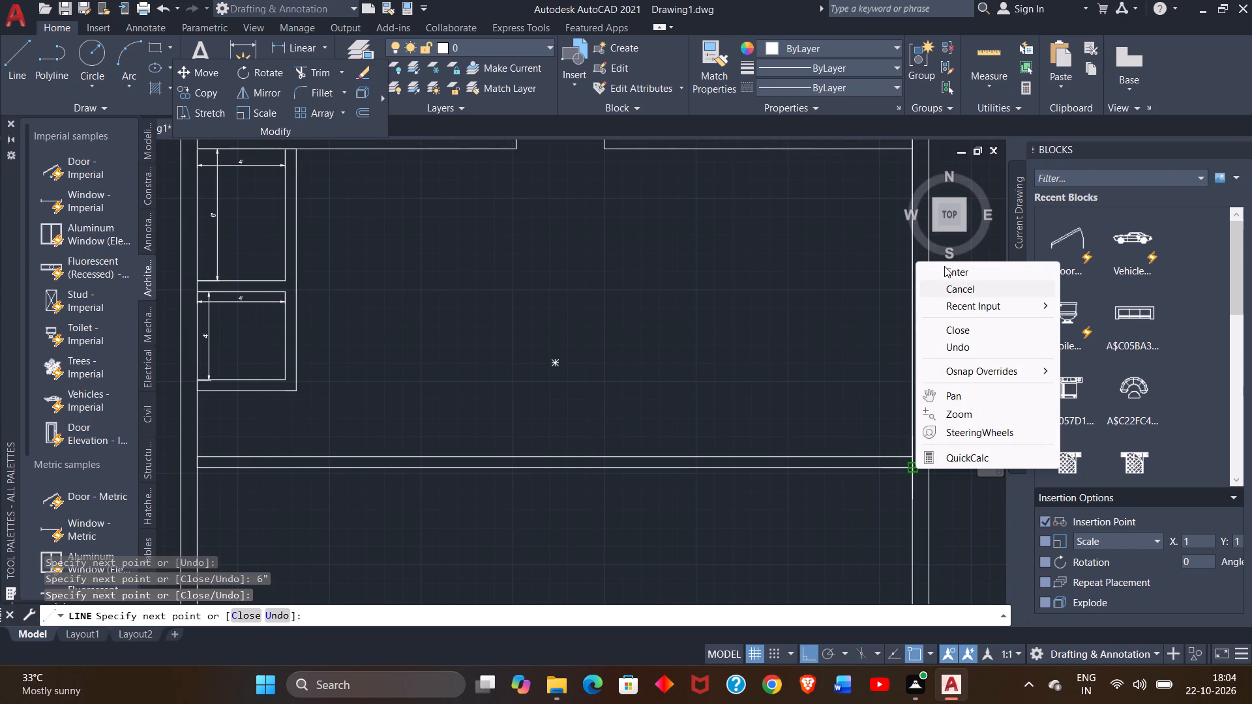
left_click(944, 271)
Dimension the large room's inner height along the right outer wall, from the upper partition to the new full-width partition.
scroll(773, 307, "down", 1, "ctrl")
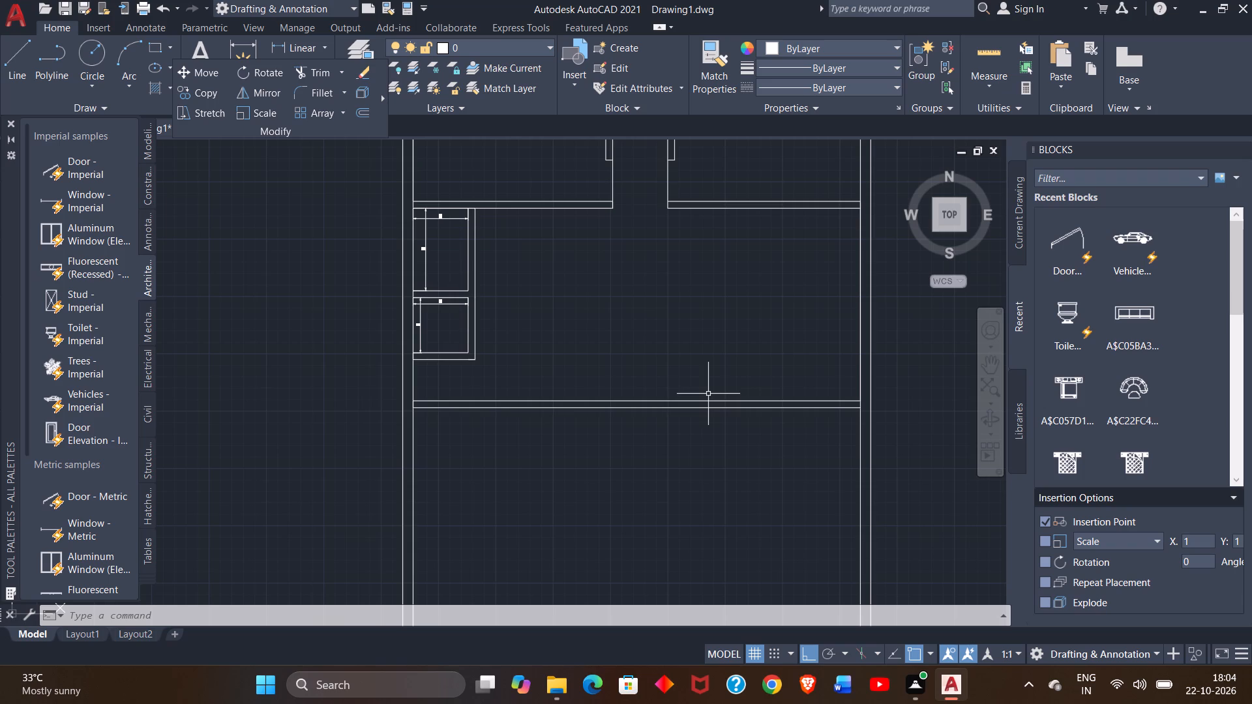
scroll(708, 394, "up", 1, "ctrl")
scroll(708, 394, "down", 2, "ctrl")
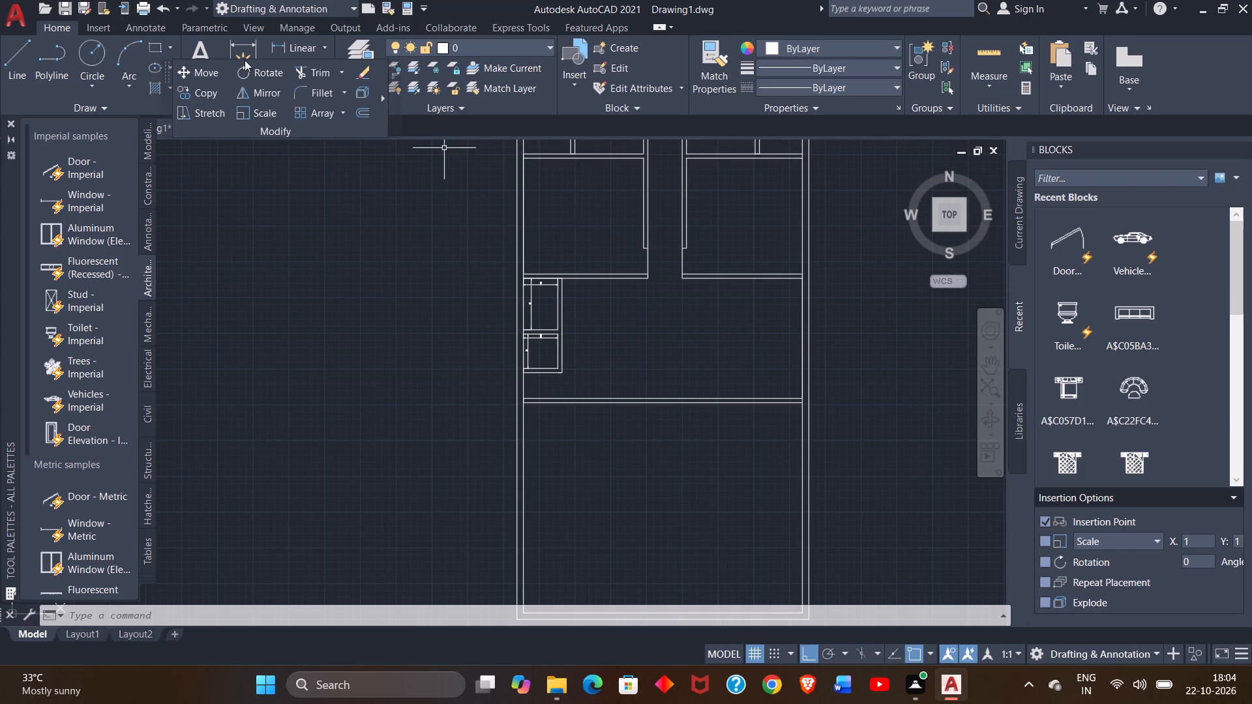
left_click(248, 48)
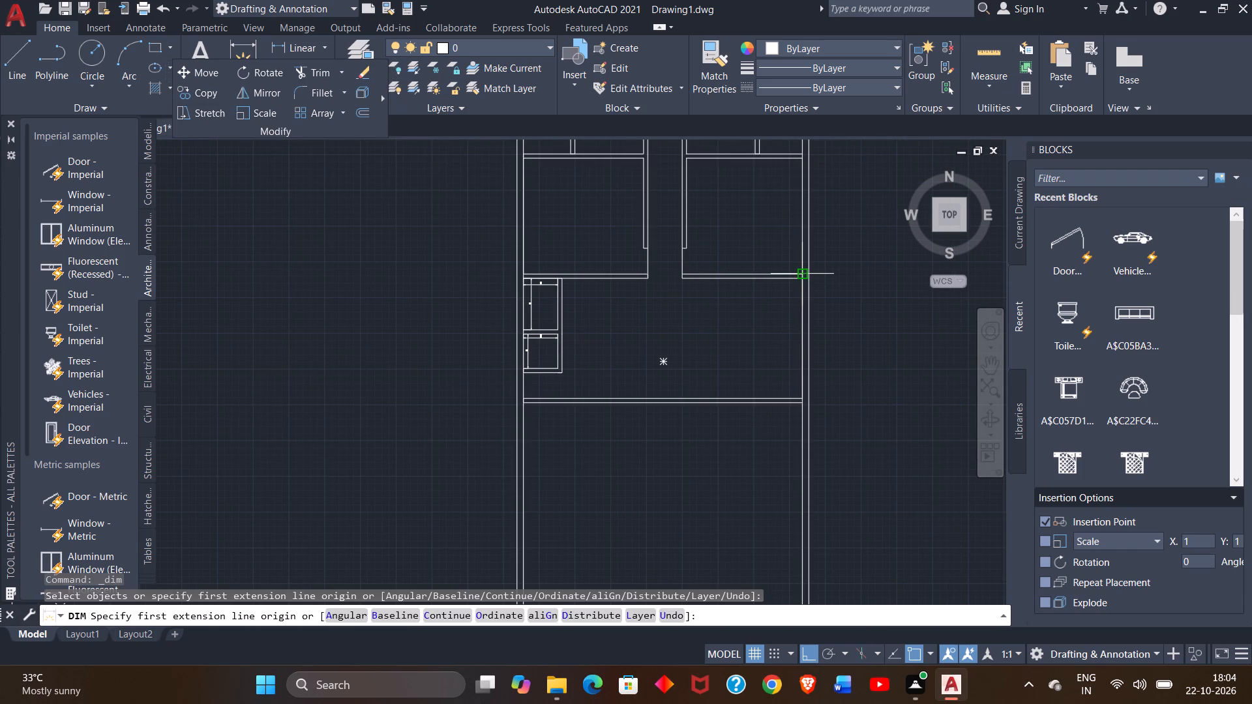
scroll(798, 273, "up", 2, "ctrl")
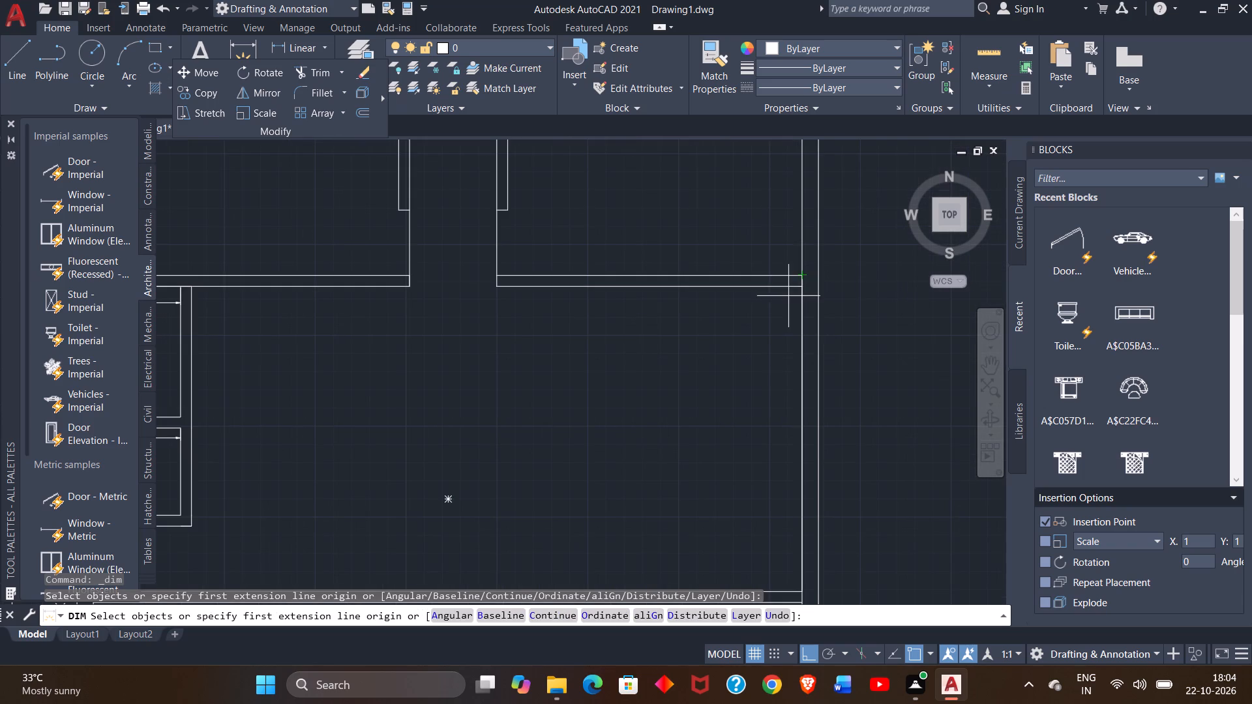
left_click_drag(801, 288, 781, 499)
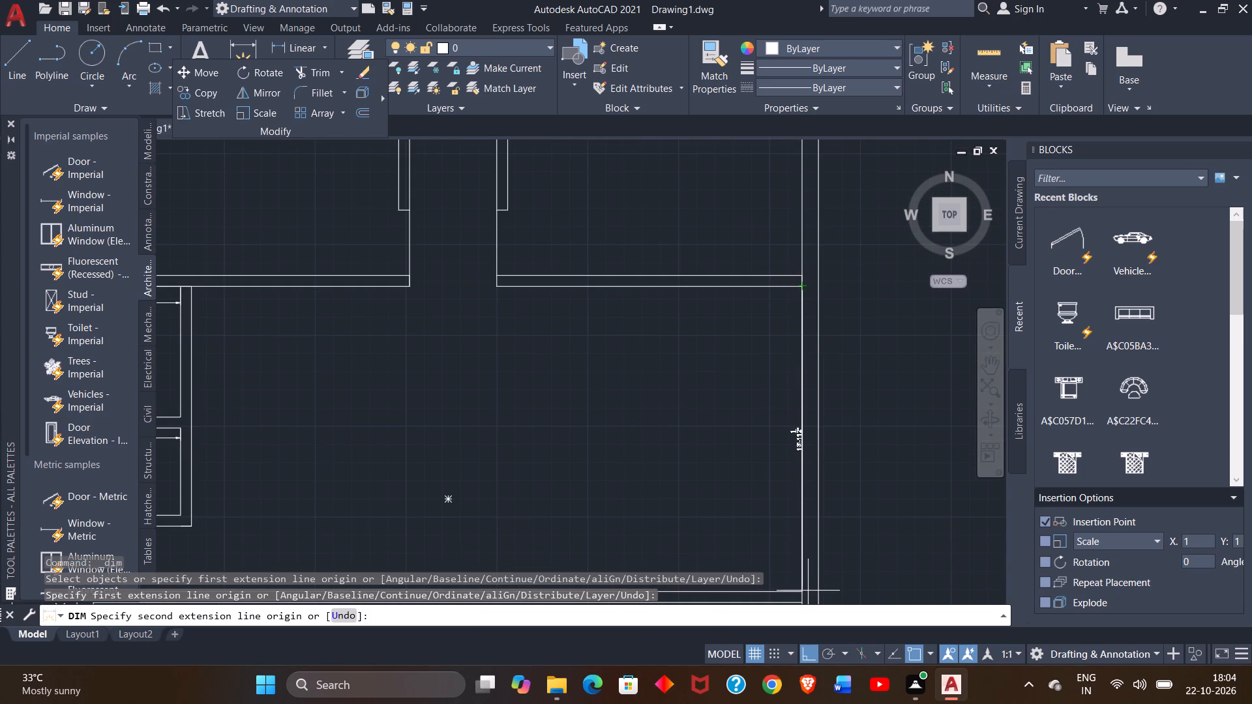
left_click_drag(803, 591, 769, 579)
left_click(769, 579)
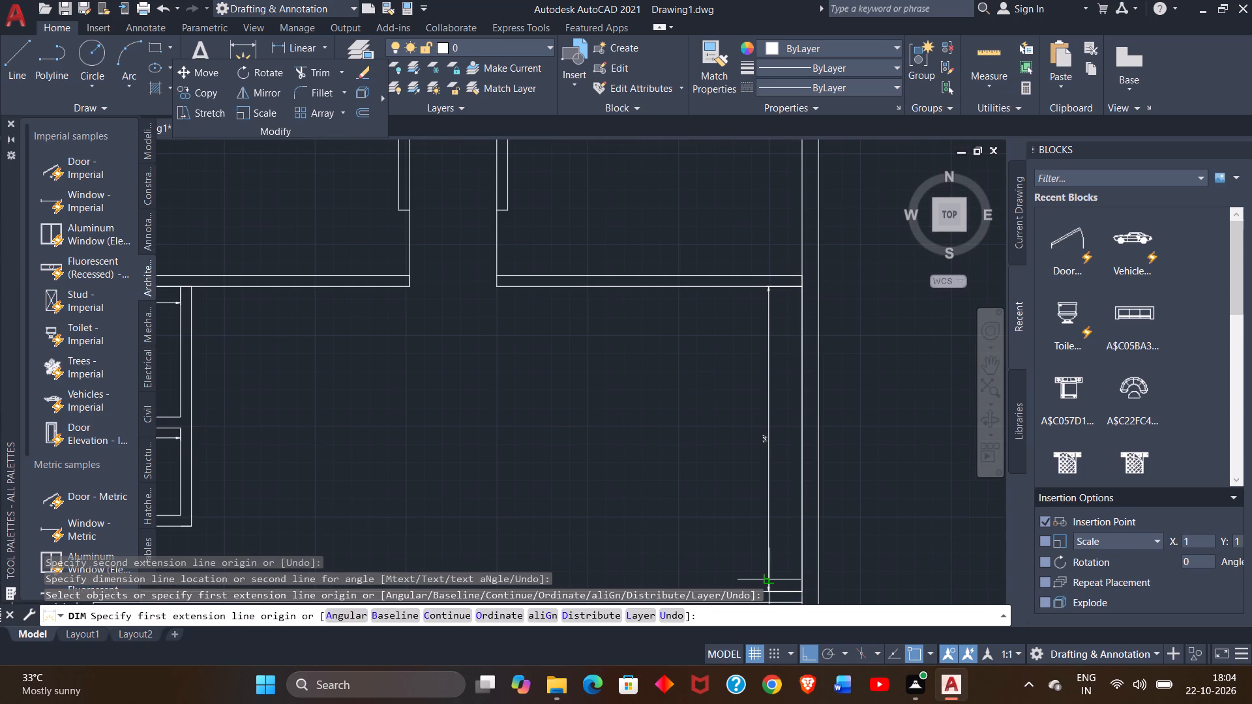
Dimension the large room's width from the upper small room's outer right wall to the right outer wall, below the upper partitions.
scroll(609, 451, "down", 1, "ctrl")
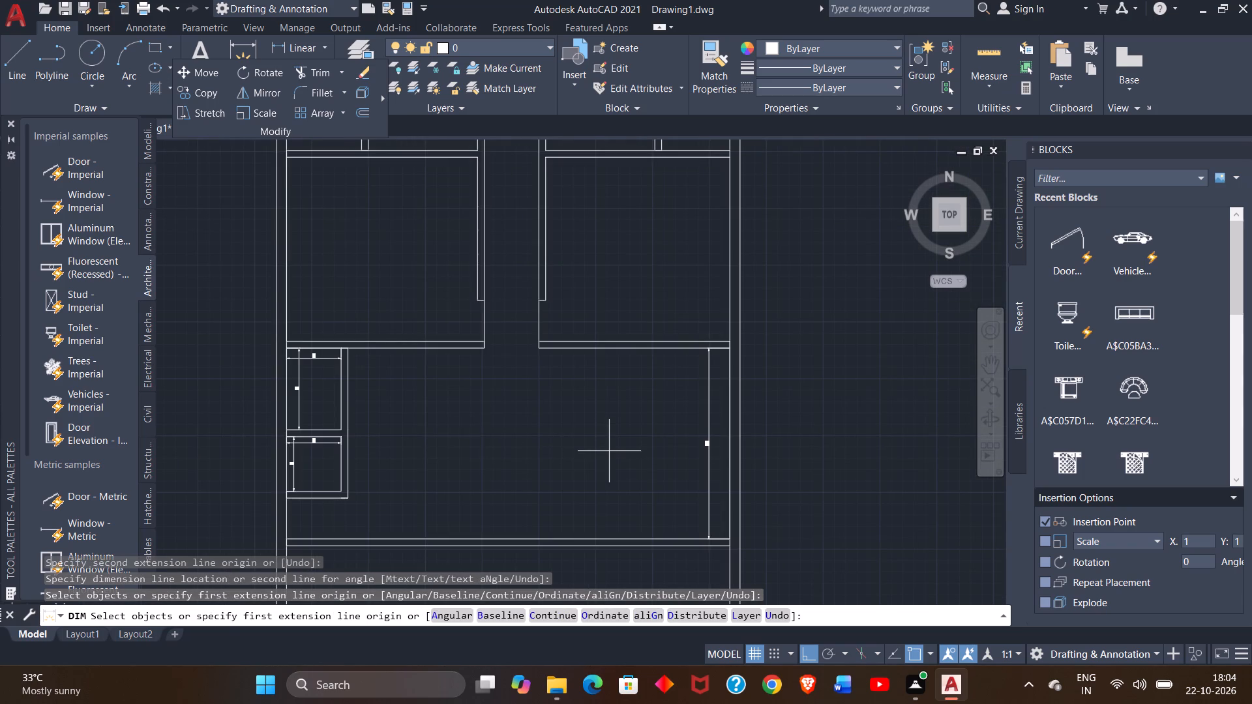
scroll(348, 364, "up", 3, "ctrl")
left_click(337, 299)
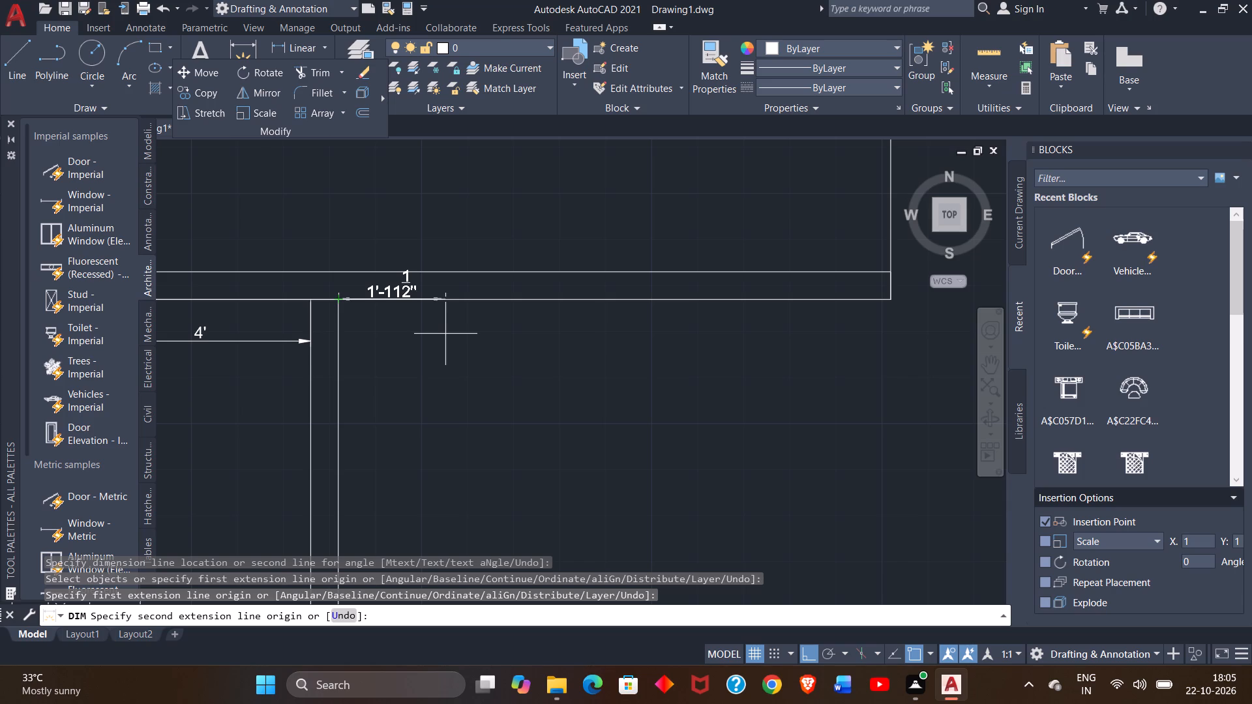
scroll(445, 334, "down", 3, "ctrl")
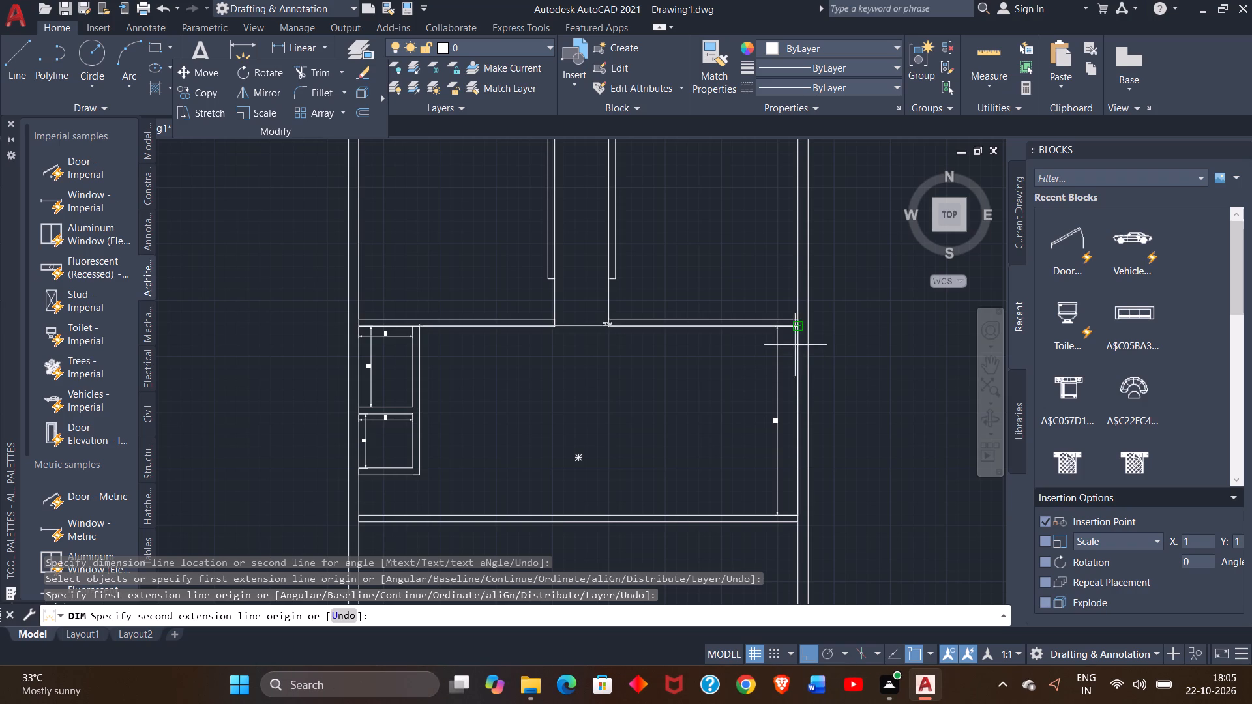
left_click_drag(797, 328, 796, 345)
left_click(796, 345)
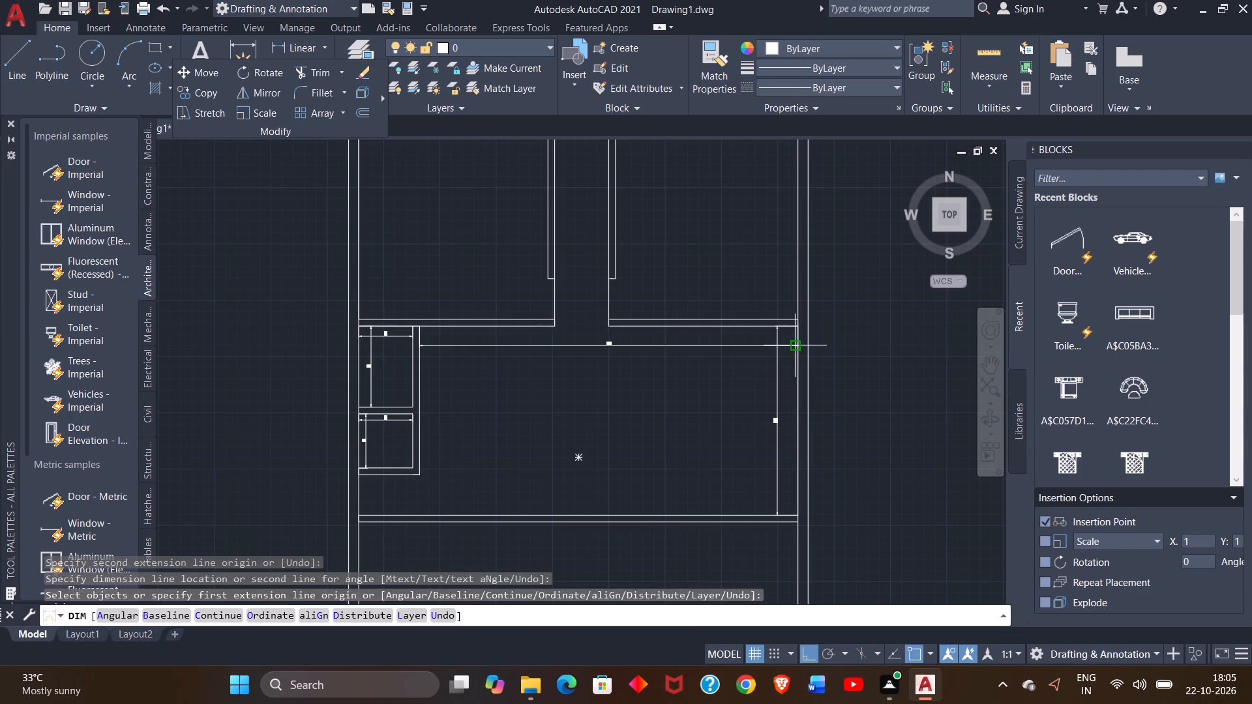
Draw the 6" wall extension from the lower small room's outer right corner down to the full-width partition, across 6", and back up.
scroll(590, 346, "up", 2, "ctrl")
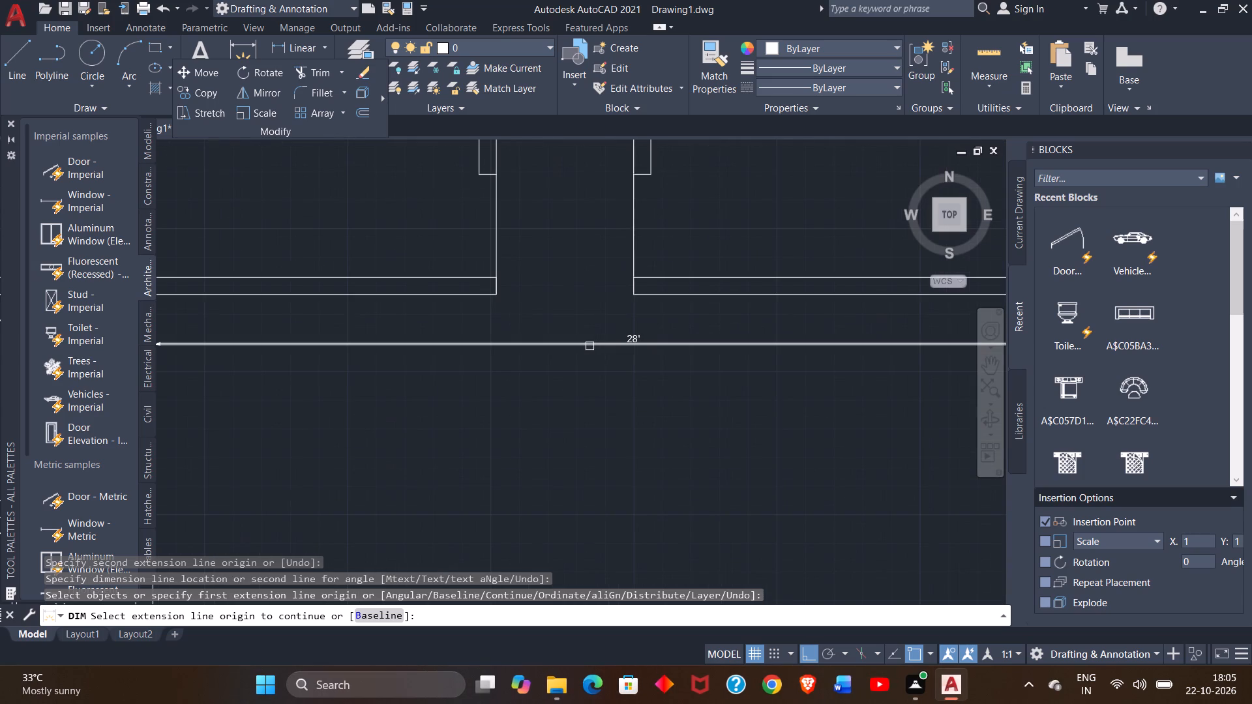
scroll(589, 346, "down", 2, "ctrl")
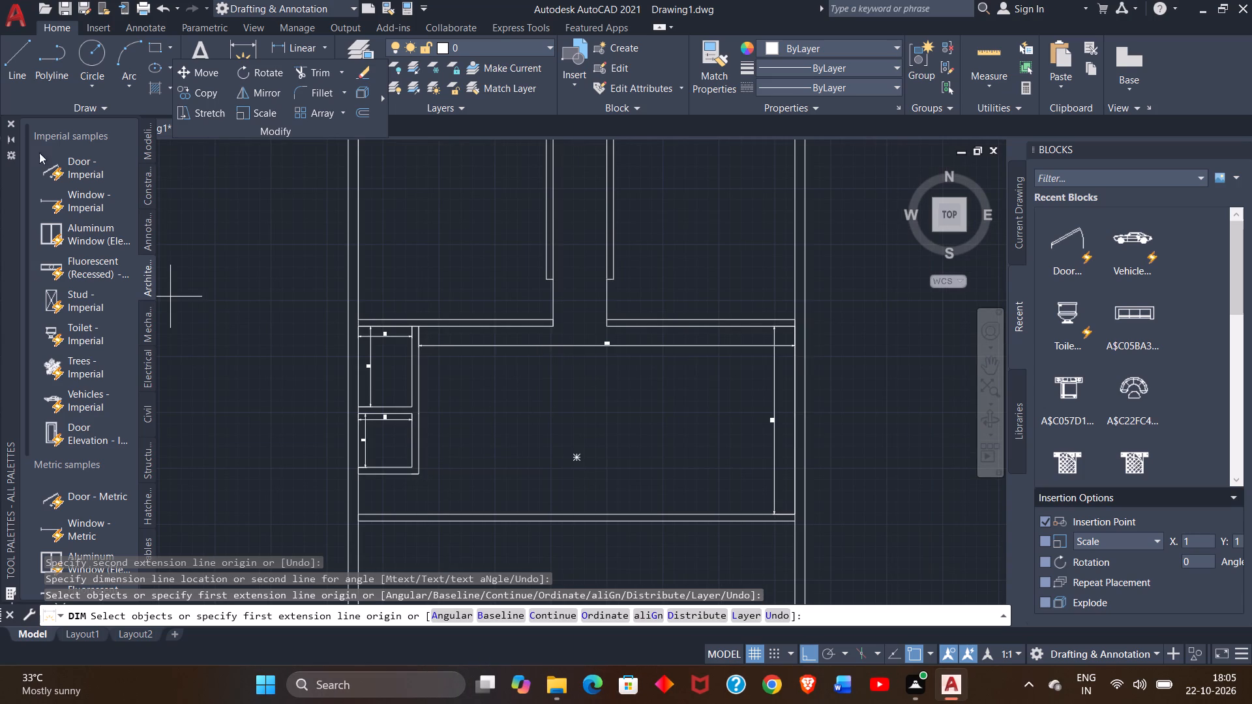
left_click(9, 79)
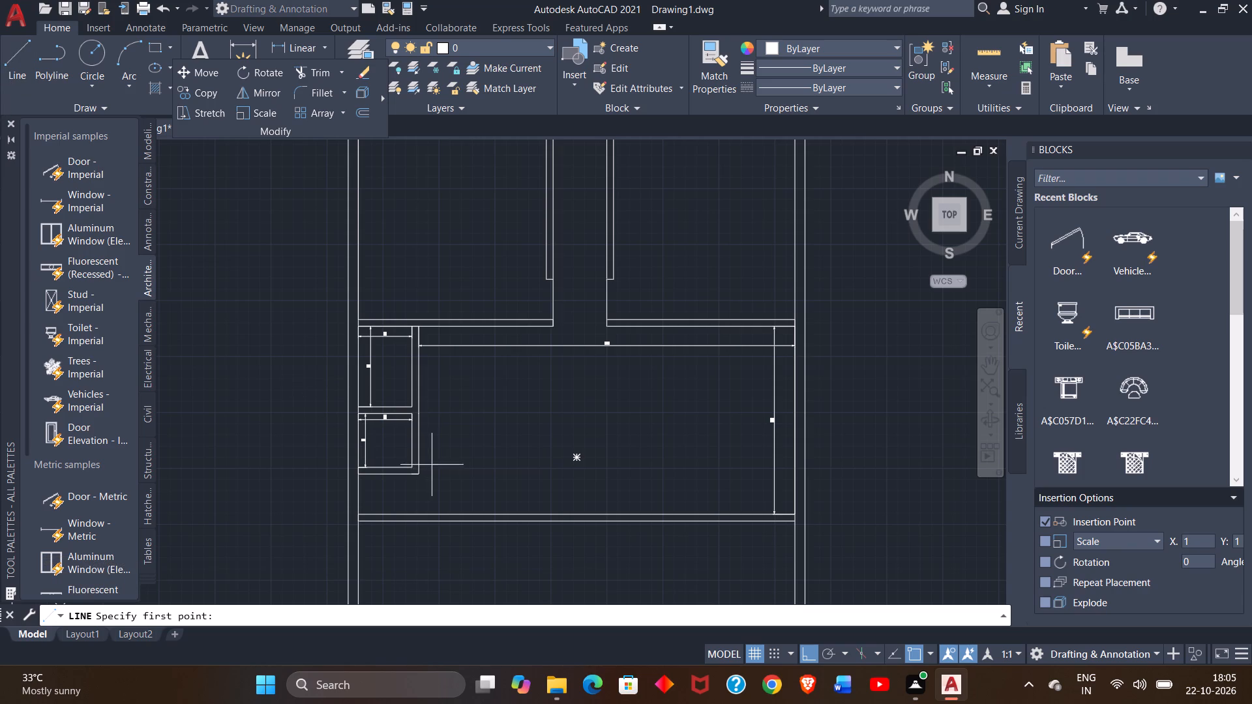
scroll(422, 483, "up", 2, "ctrl")
scroll(419, 483, "down", 1)
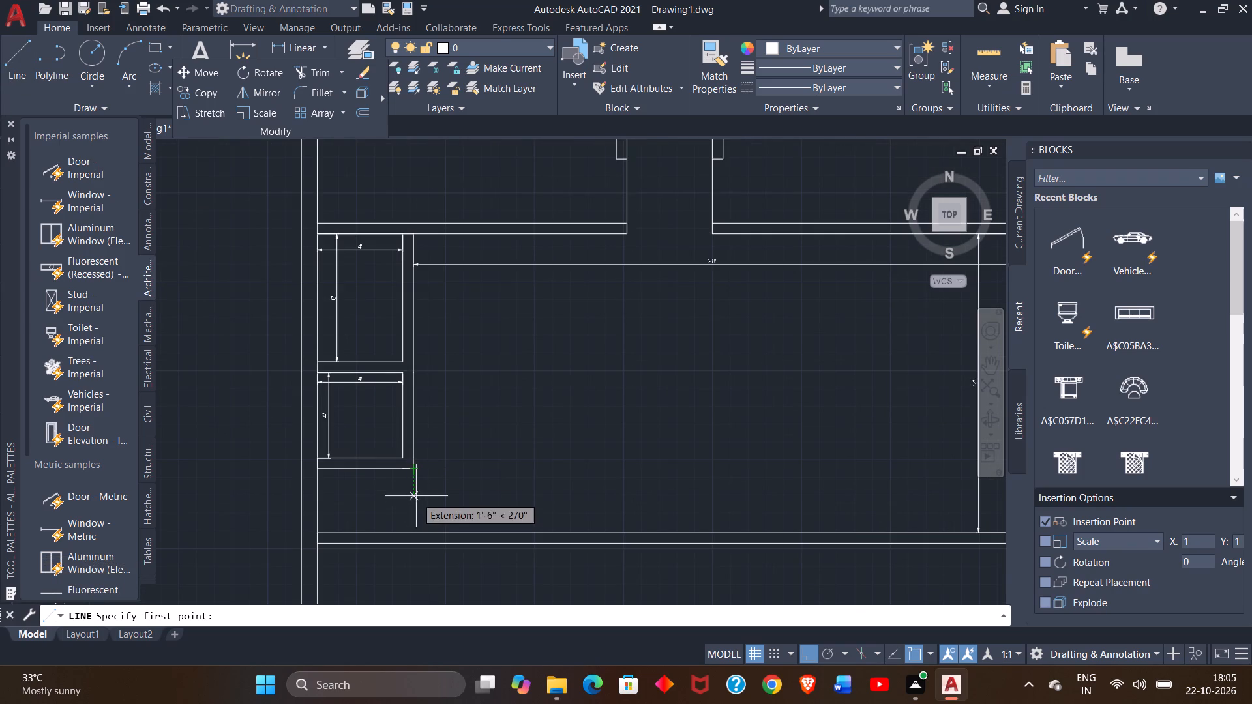
left_click(413, 471)
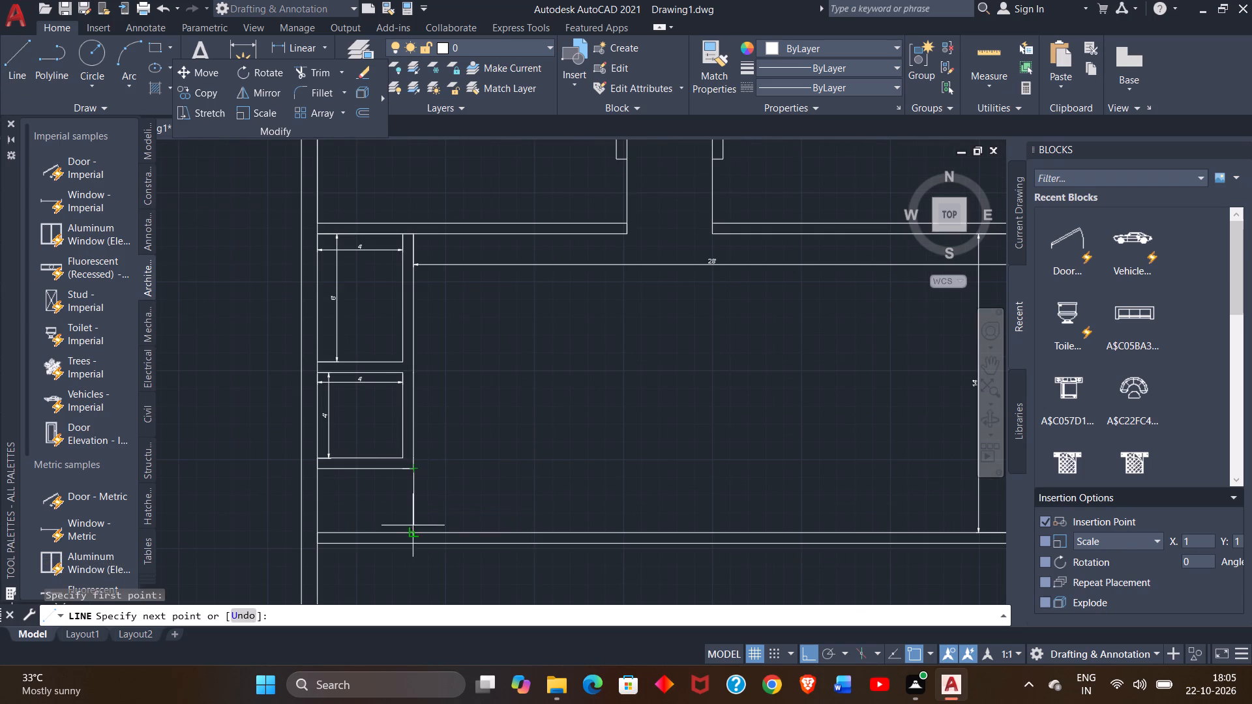
left_click(413, 532)
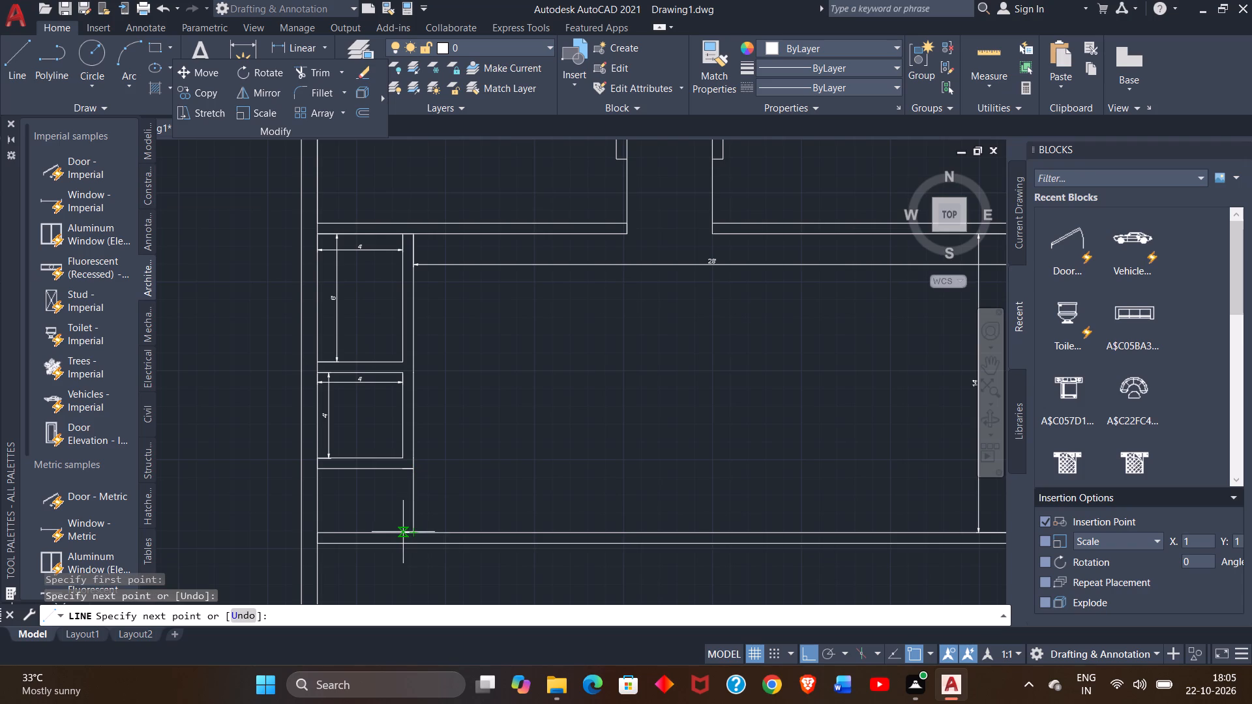
key("6")
key("shift+quotedbl")
key("Return")
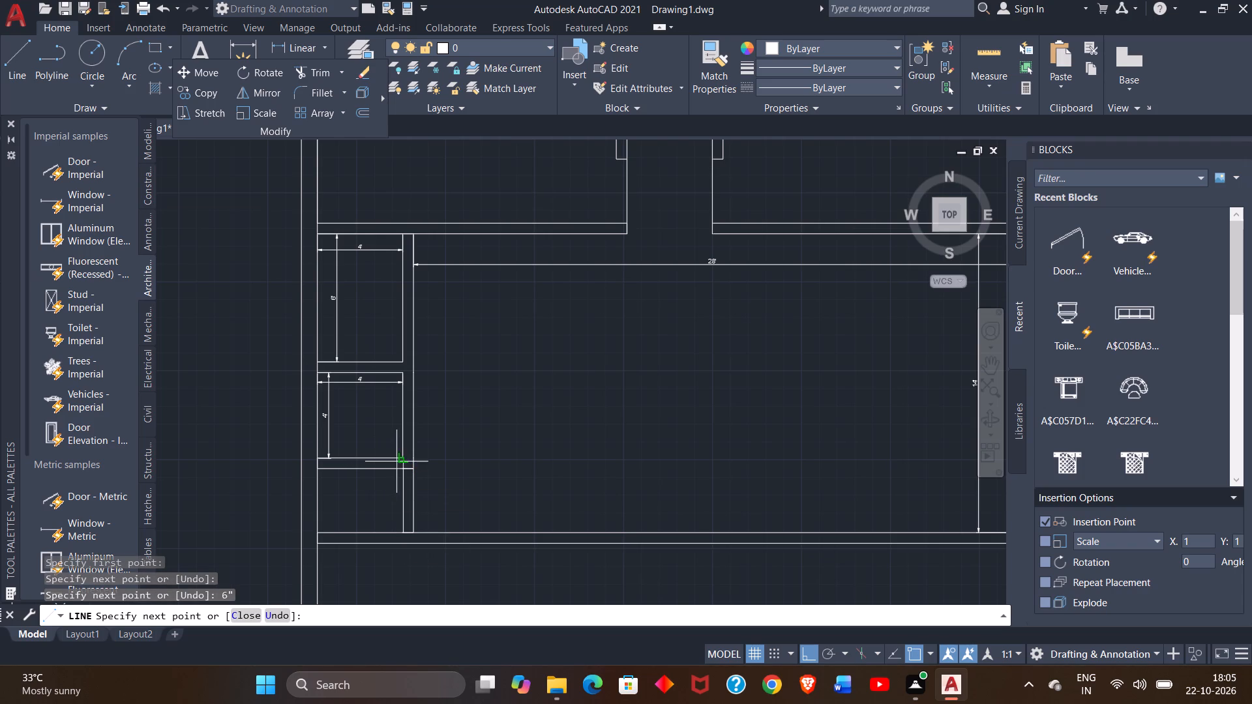
left_click(398, 468)
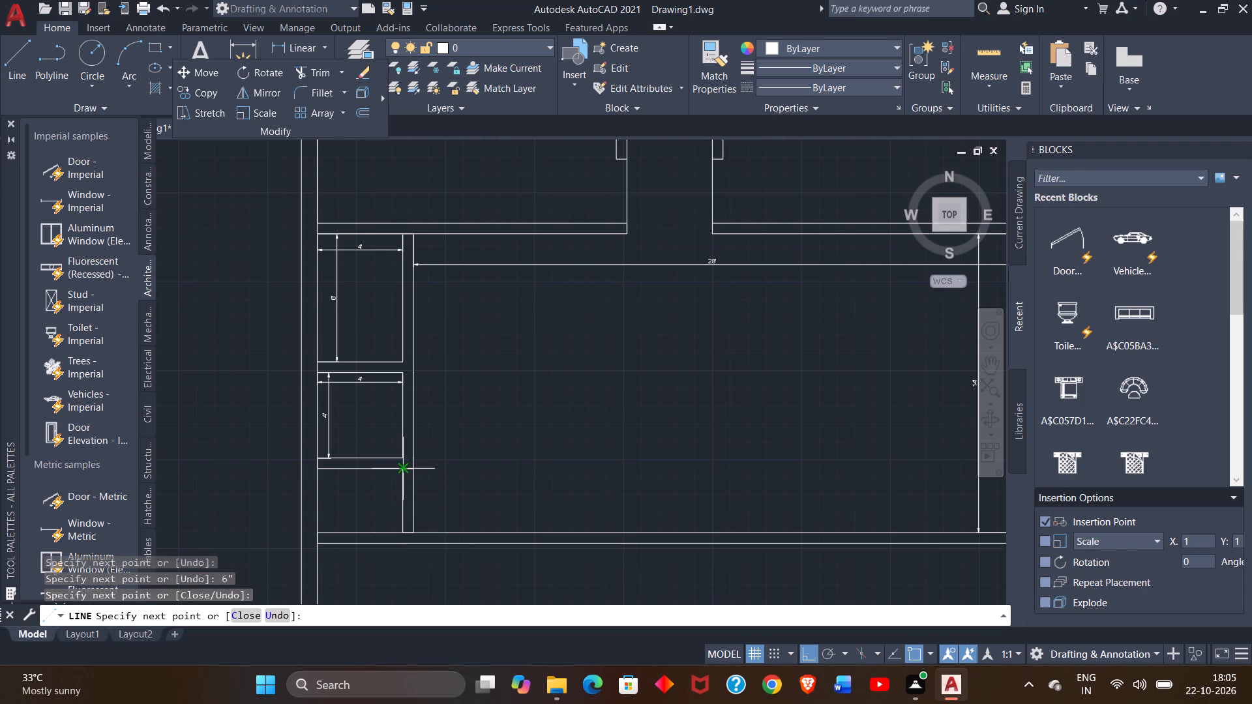
right_click(398, 468)
left_click(432, 274)
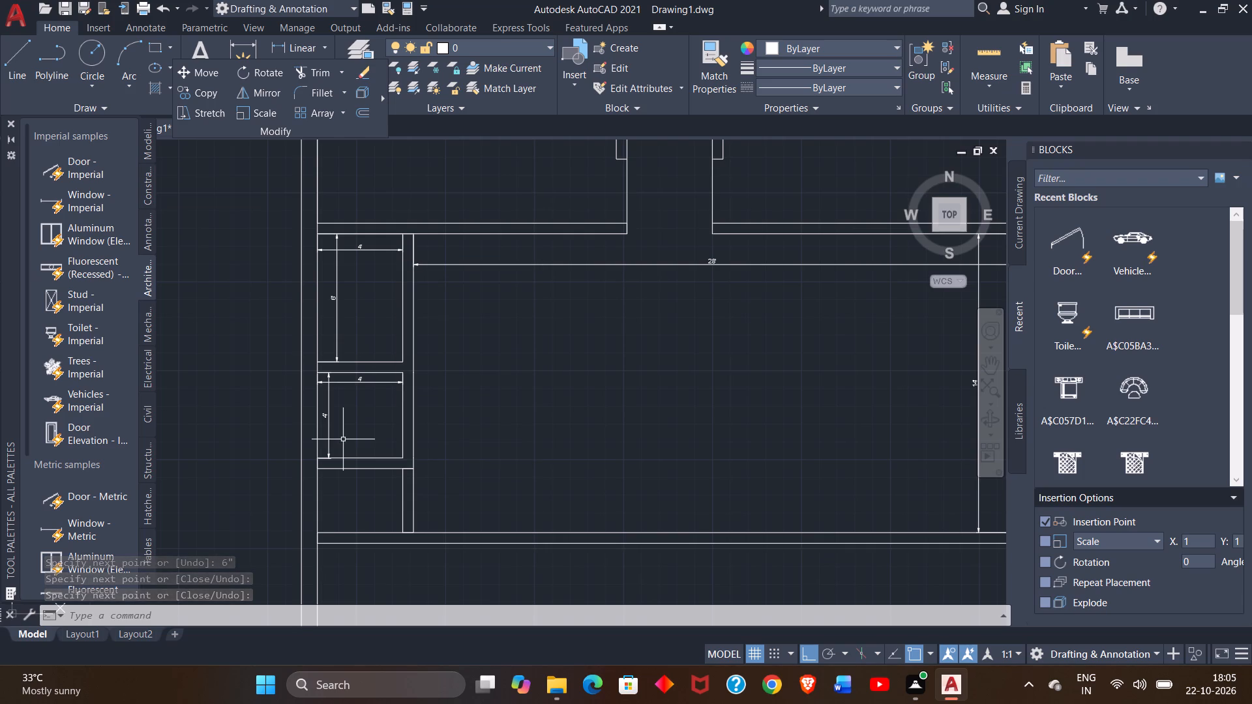
Draw a short line across the lower small room's bottom wall, joining its inner right face to the new wall extension.
scroll(343, 439, "up", 1, "ctrl")
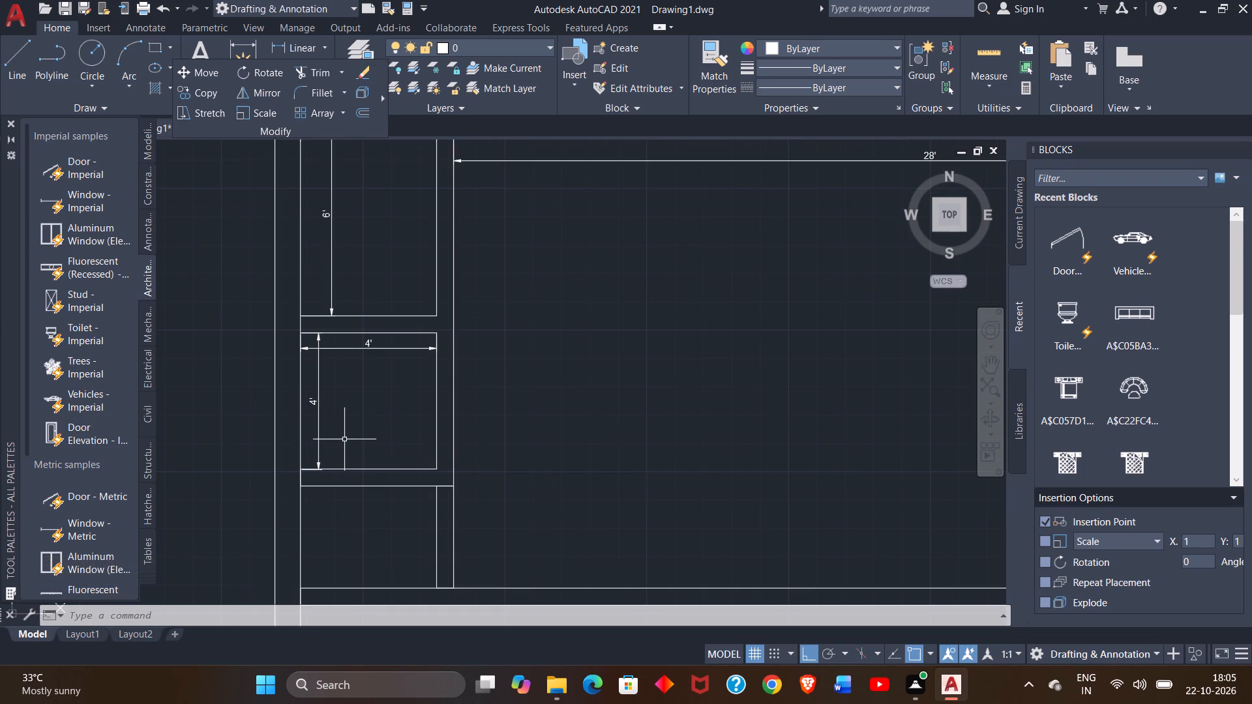
scroll(400, 518, "down", 1, "ctrl")
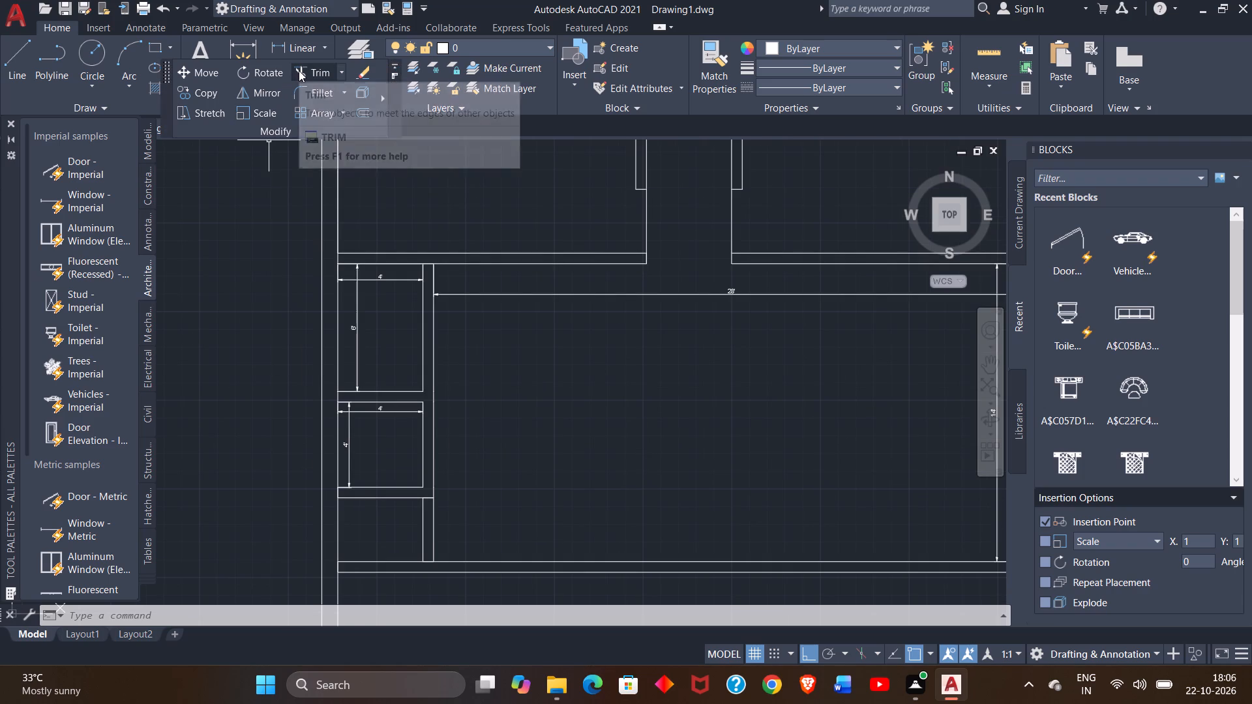
left_click(14, 75)
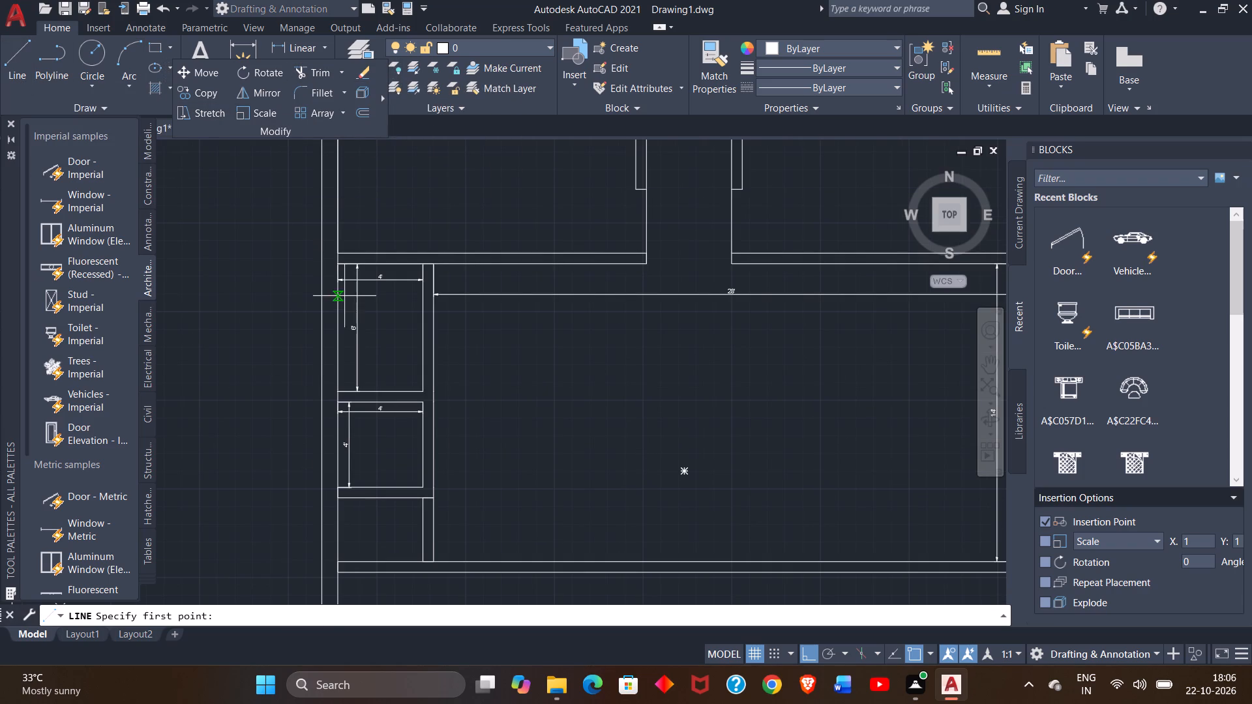
scroll(421, 495, "up", 3, "ctrl")
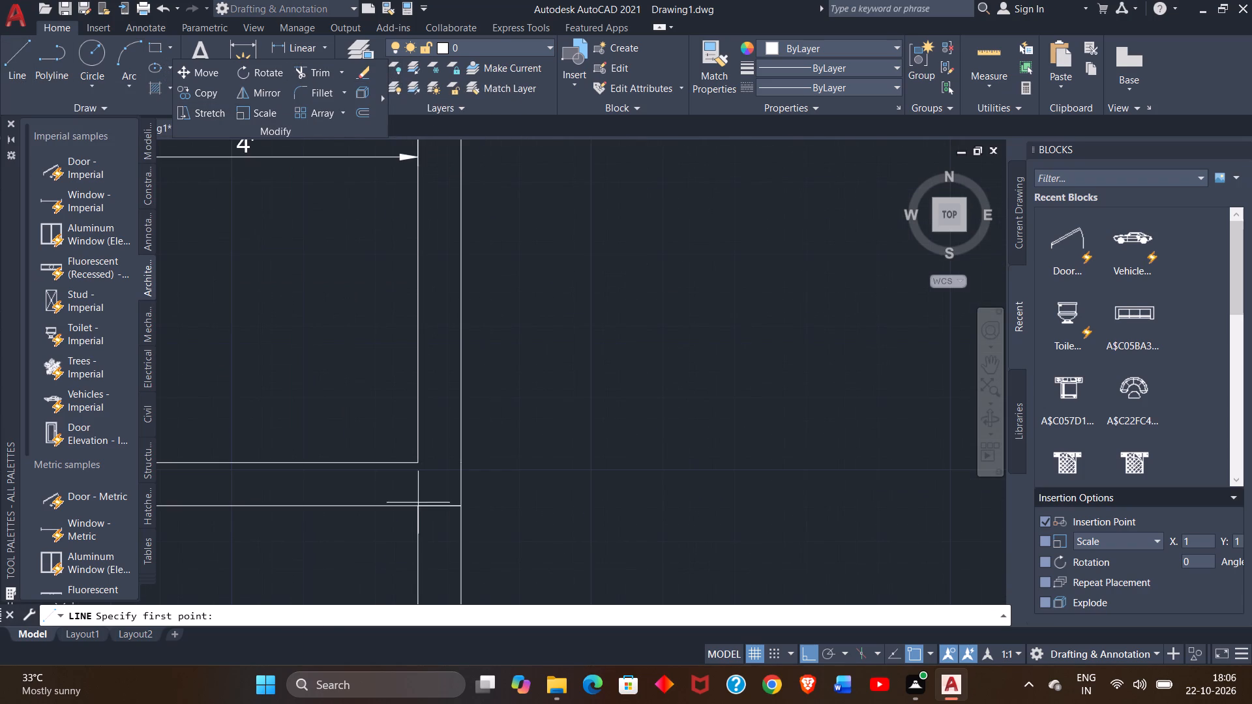
left_click_drag(417, 506, 417, 465)
left_click(417, 465)
right_click(417, 465)
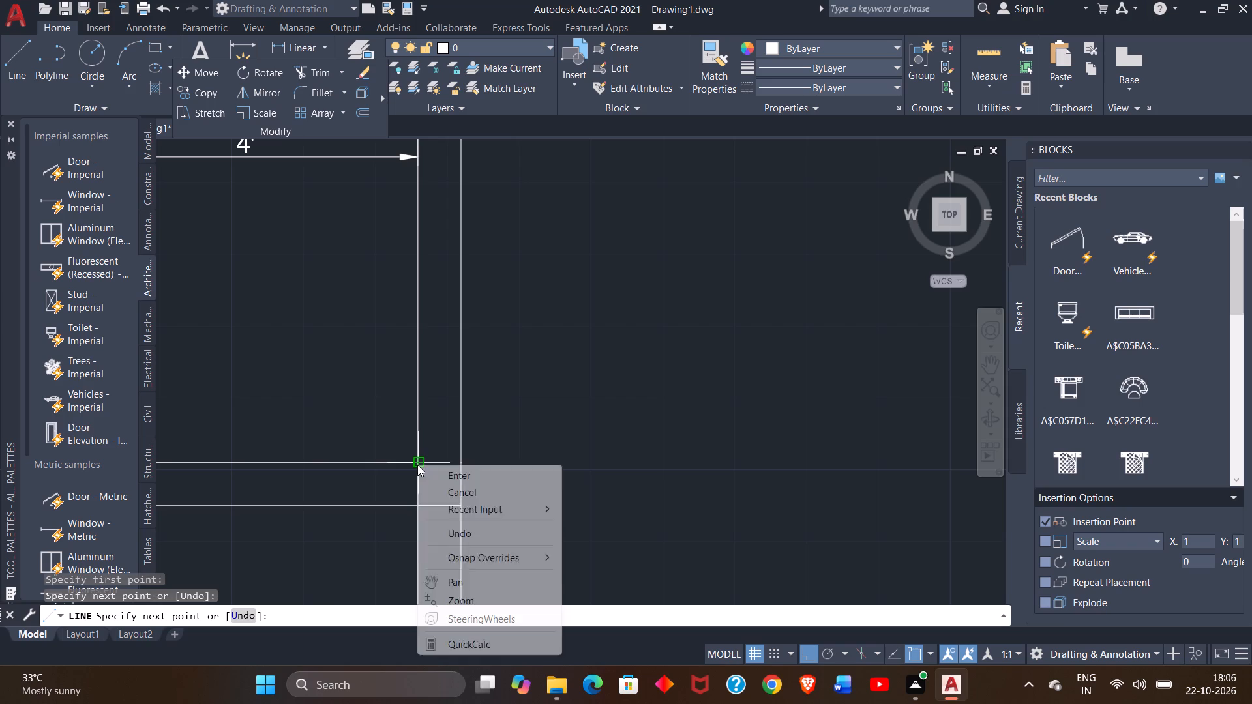
left_click(454, 475)
scroll(360, 471, "down", 2, "ctrl")
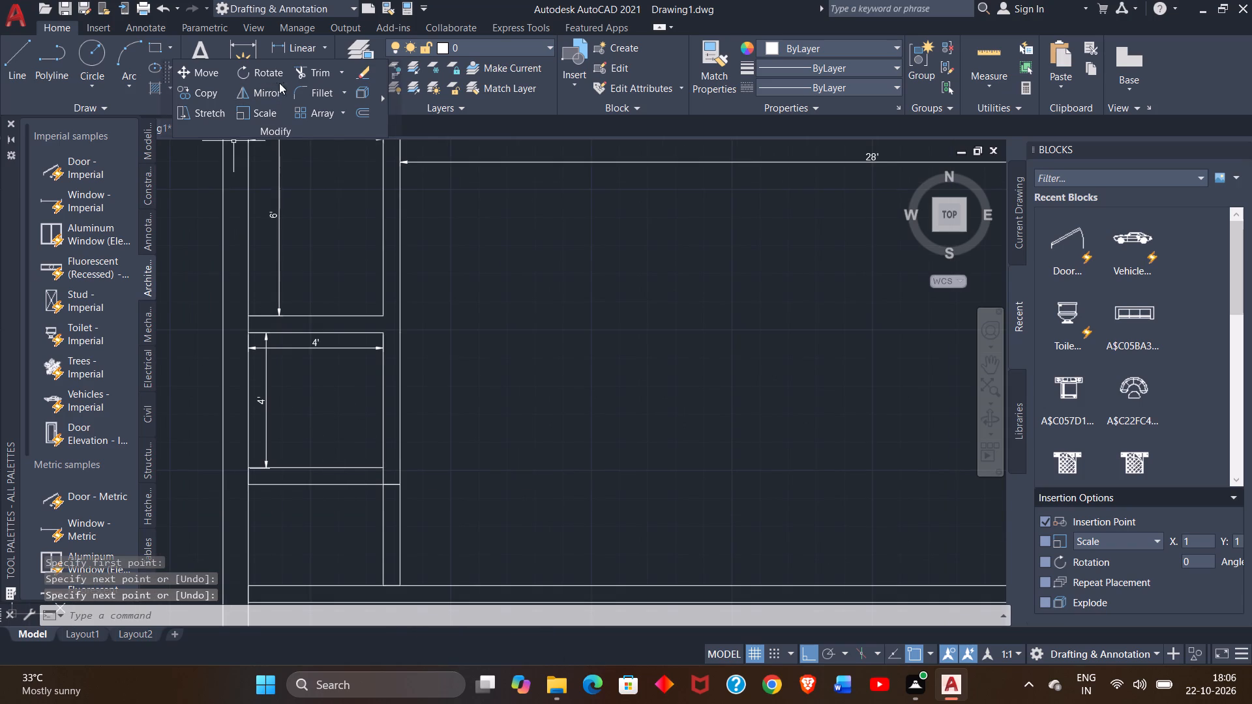
Trim away both faces of the lower small room's bottom wall and the leftover line across the right wall.
left_click(298, 76)
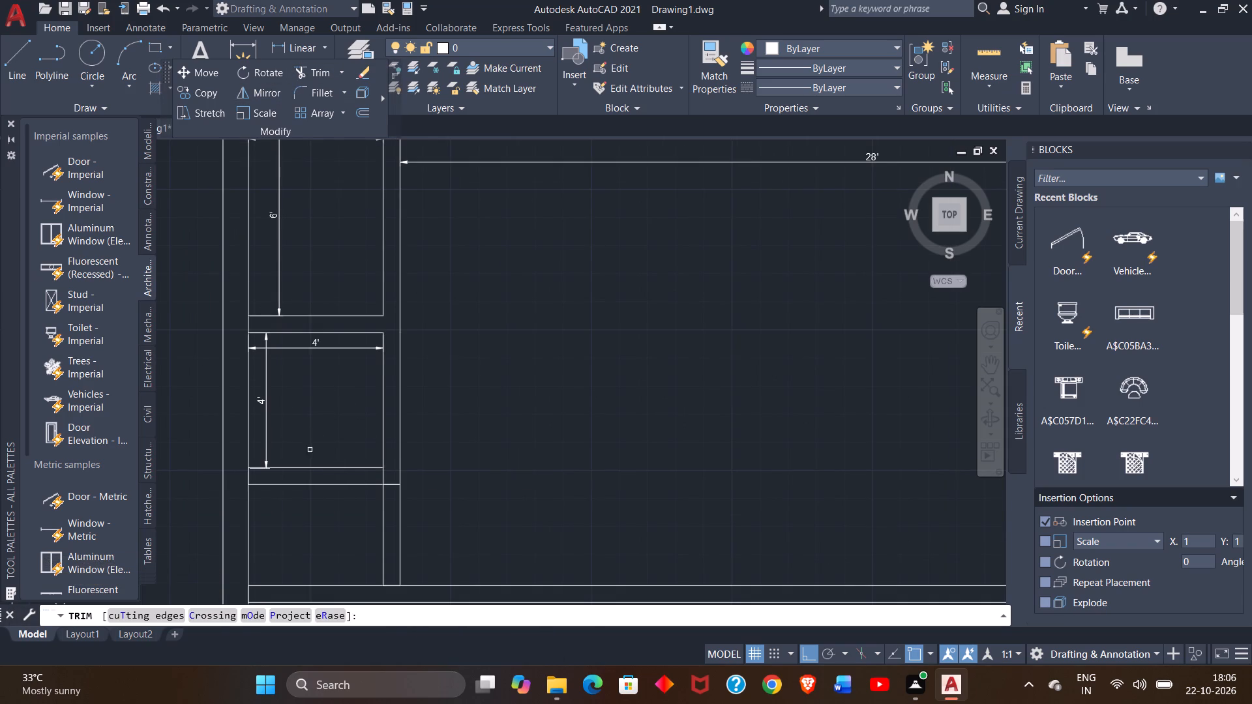
left_click_drag(310, 450, 308, 503)
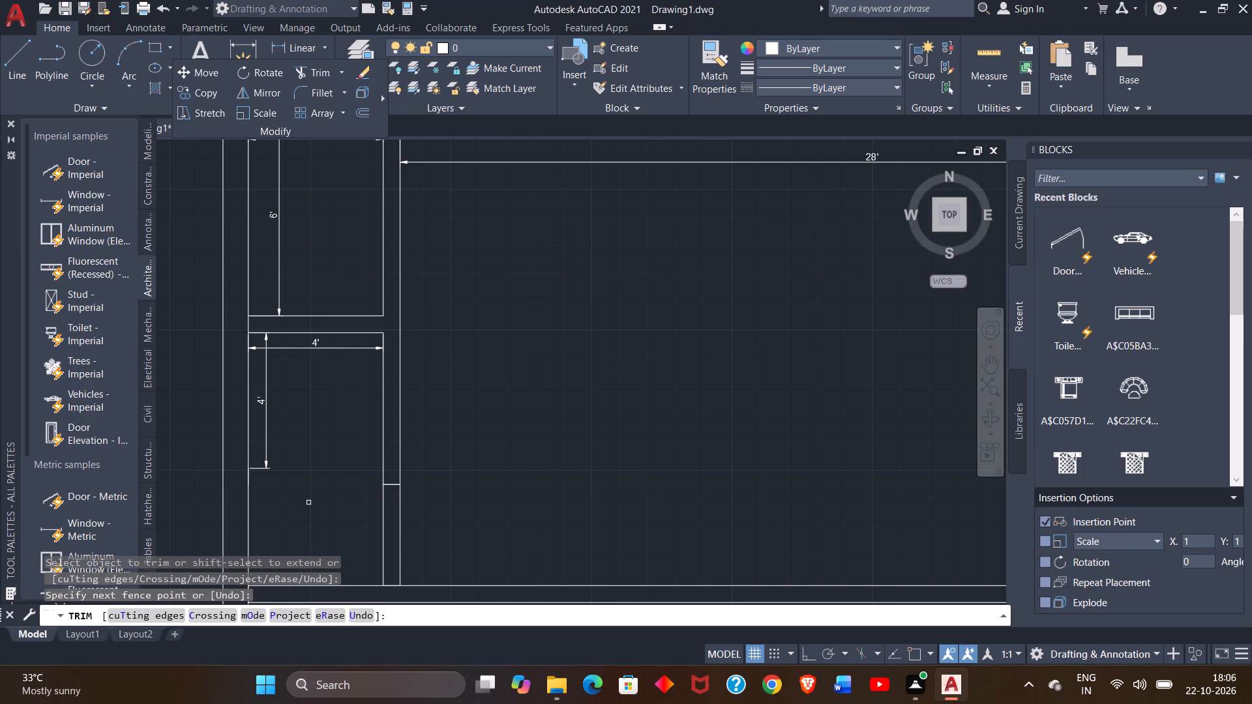
left_click(308, 503)
scroll(308, 503, "up", 2, "ctrl")
left_click(437, 489)
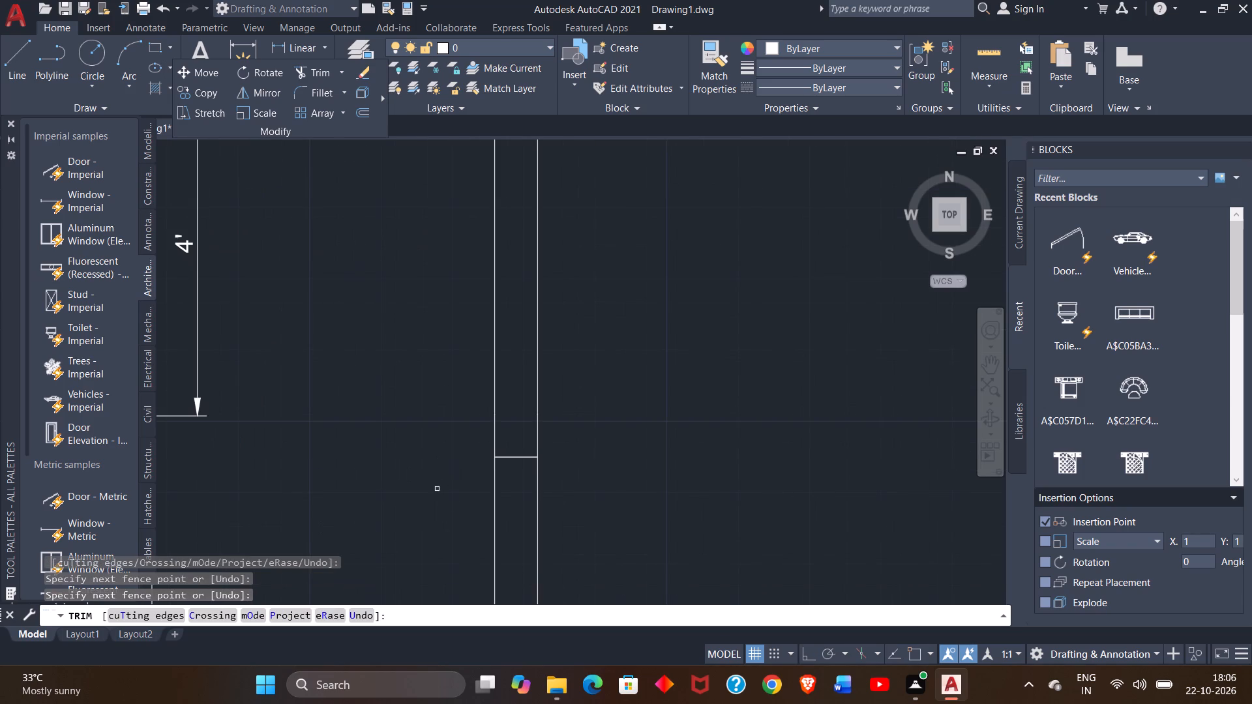
left_click_drag(511, 425, 505, 471)
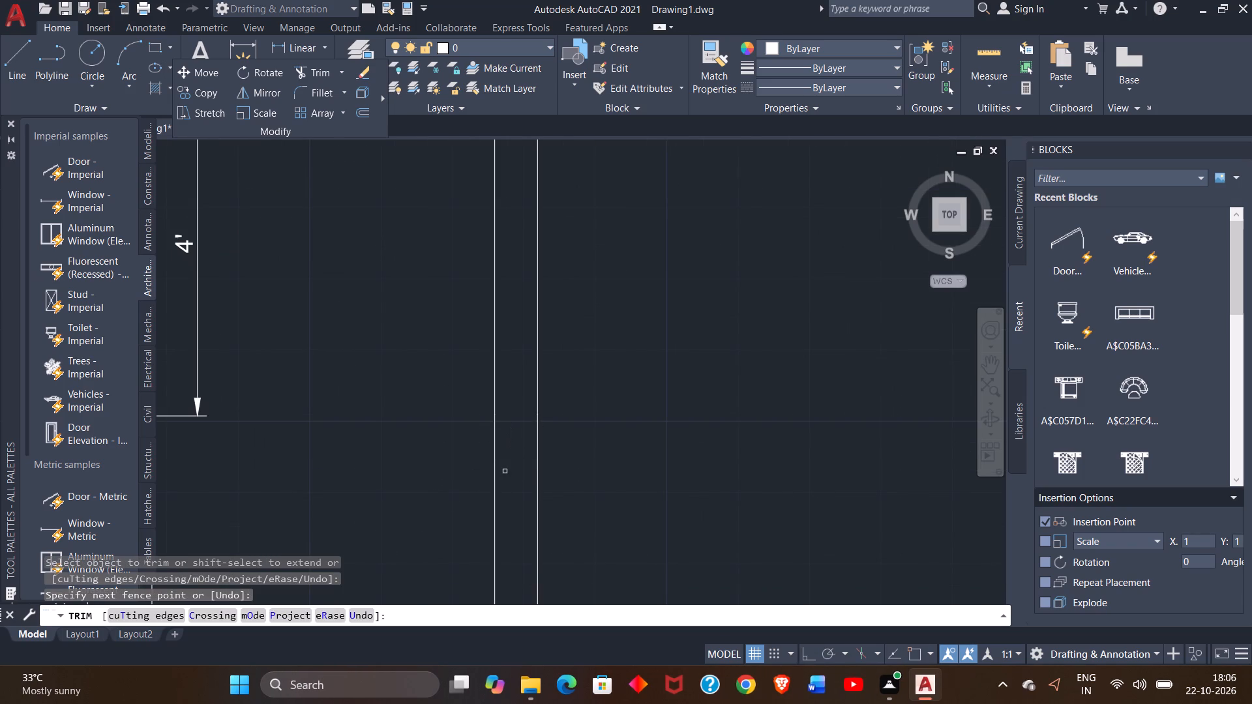
scroll(393, 432, "down", 2, "ctrl")
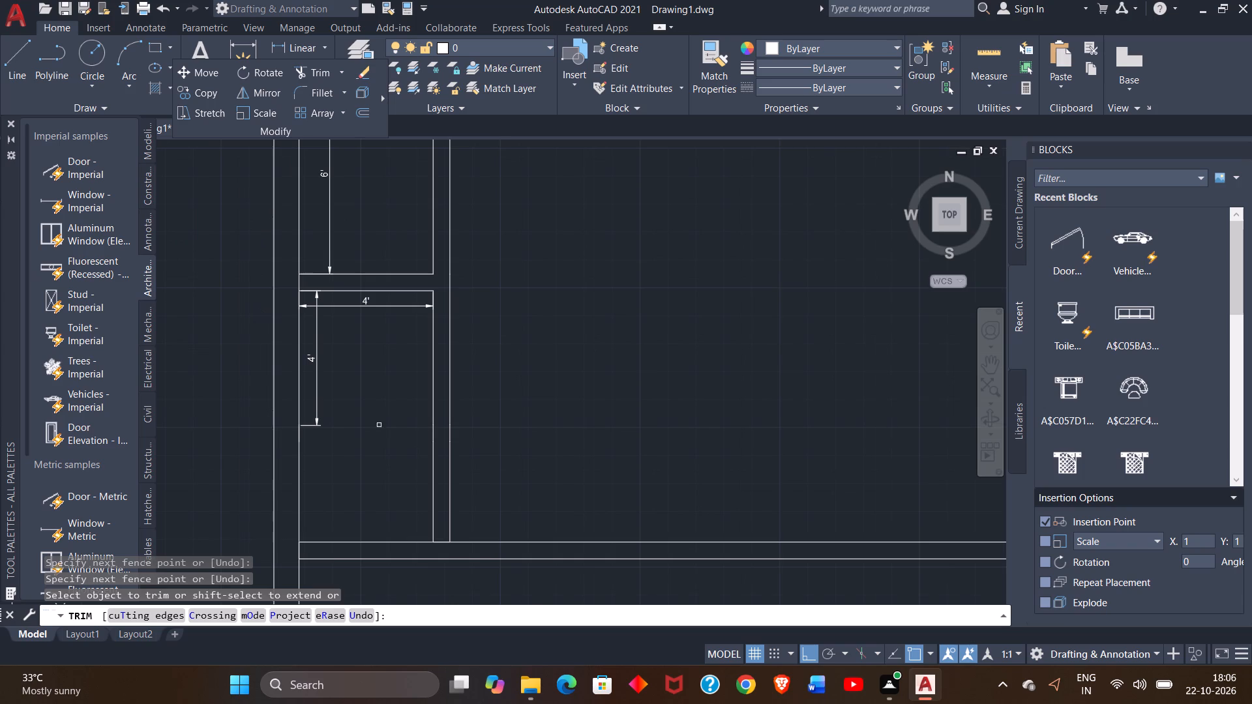
Remove the 4' height and 4' width dimensions from the lower small room using Trim.
left_click(316, 360)
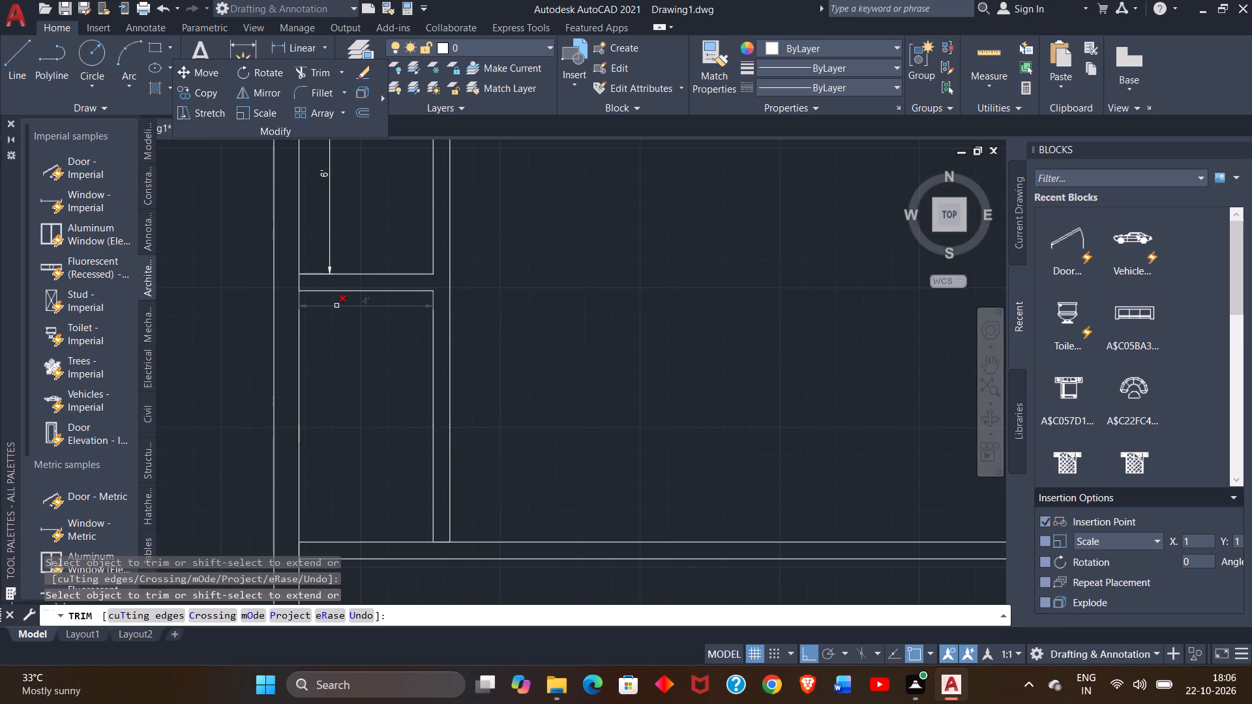
left_click(337, 306)
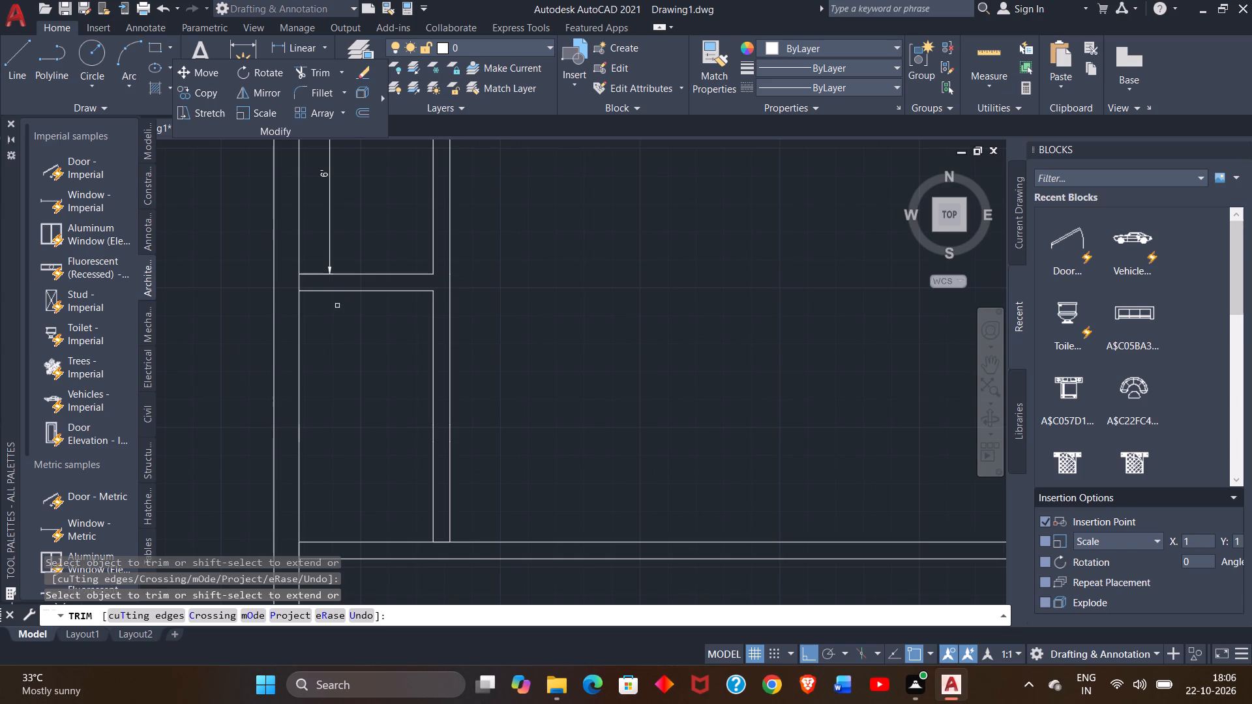
right_click(337, 306)
left_click(363, 319)
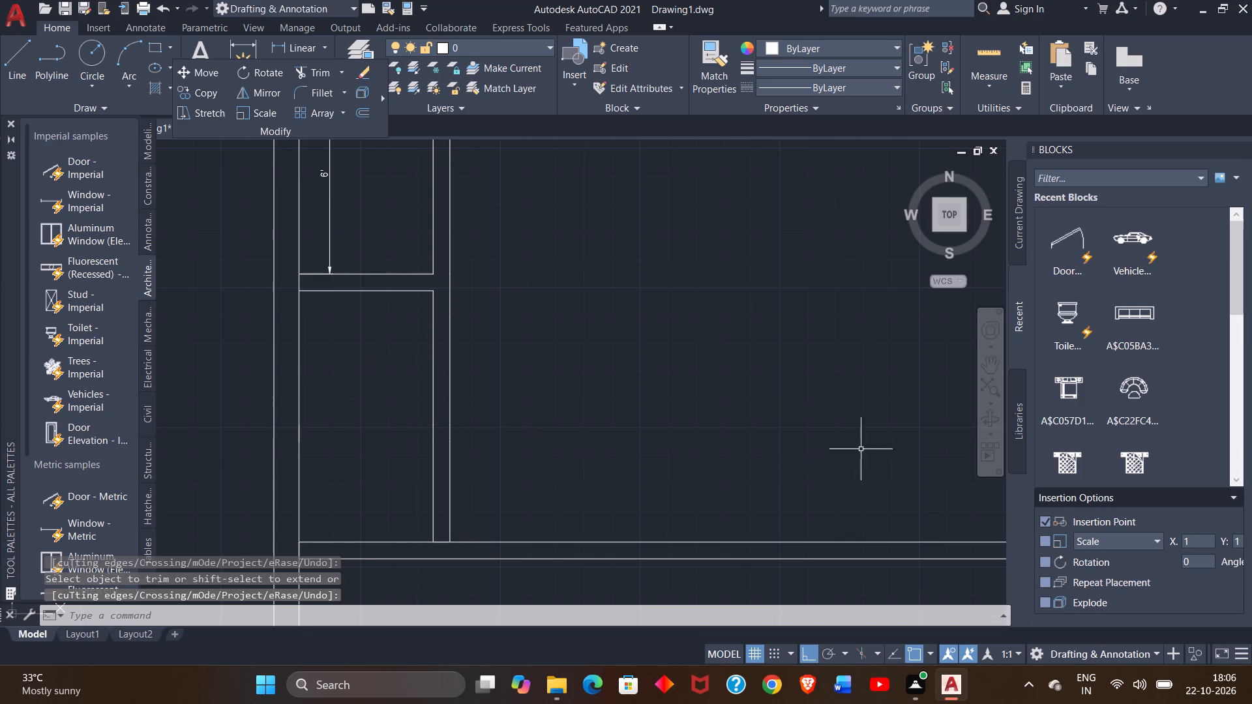
Draw a line from the left outer wall along the full-width partition's upper face, about two thirds across the small room, then down across the partition.
left_click(996, 368)
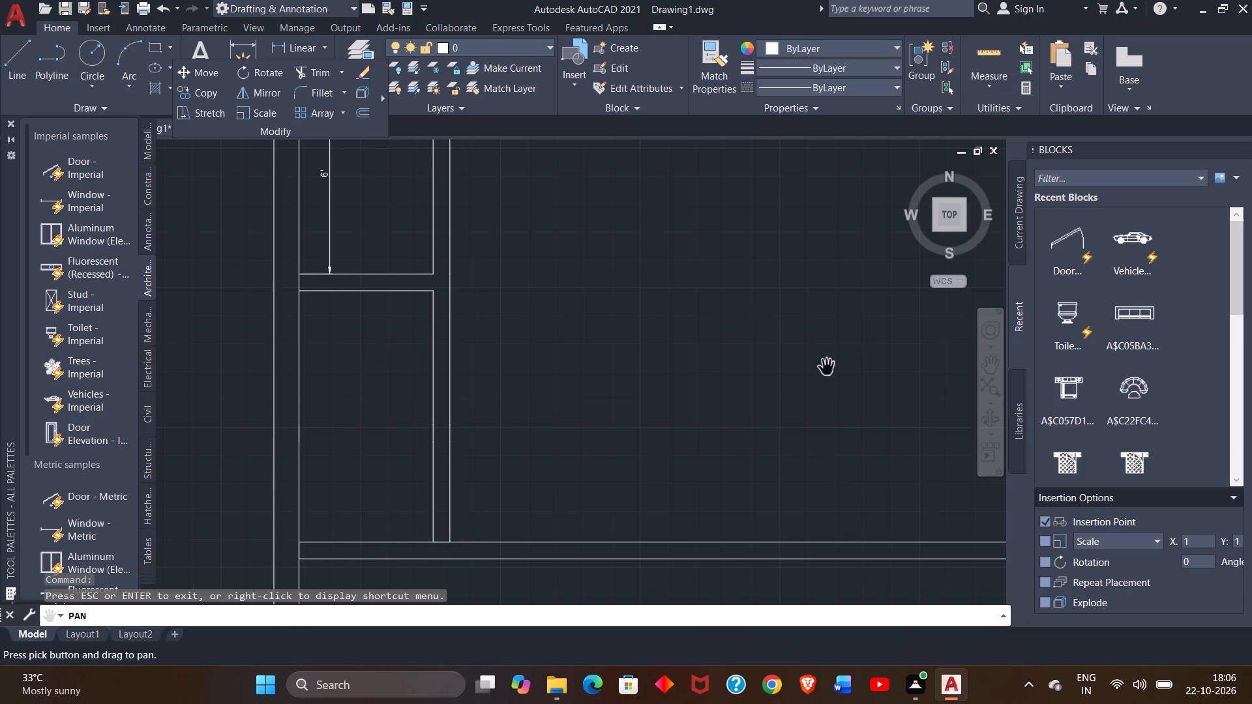
left_click_drag(827, 368, 961, 309)
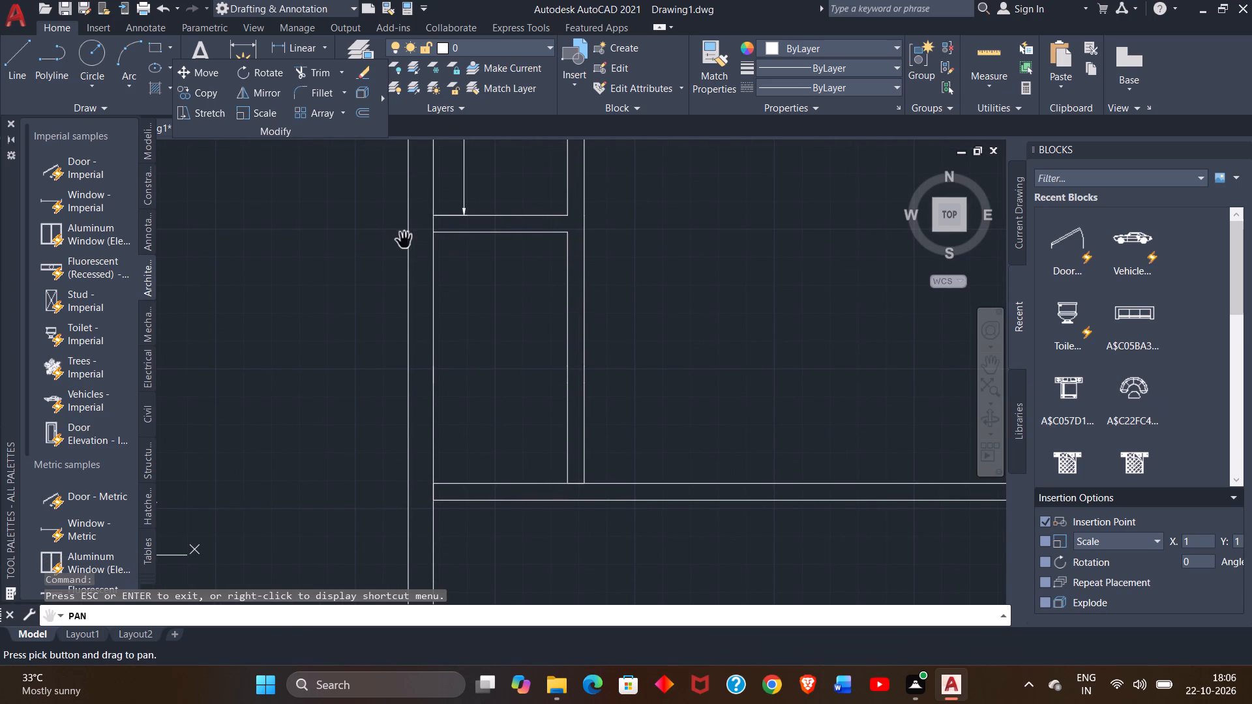
left_click(8, 69)
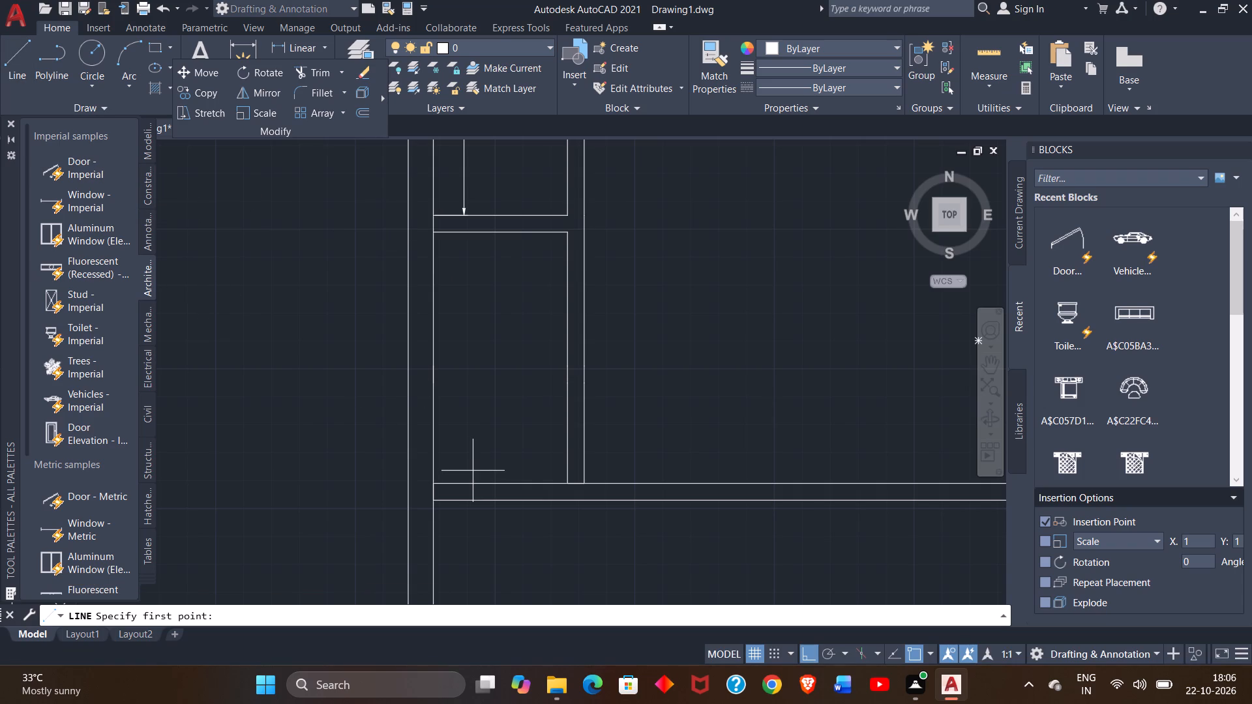
left_click_drag(431, 482, 494, 480)
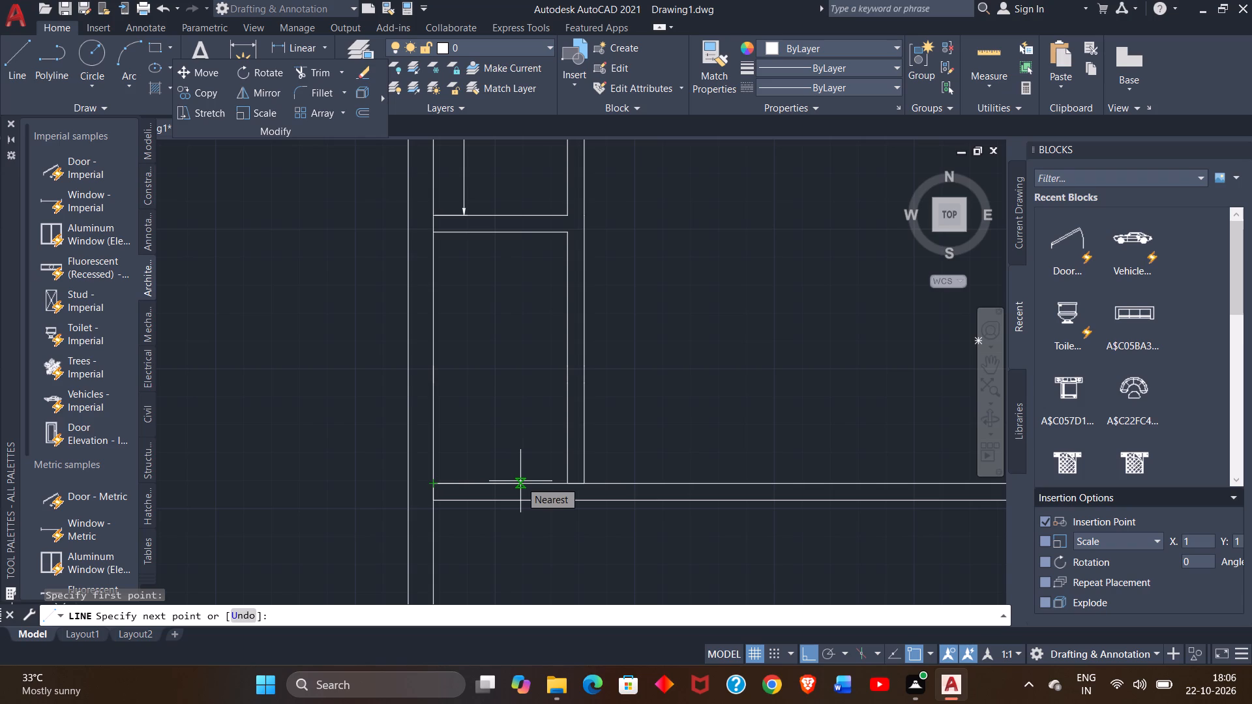
type("3';")
key("Return")
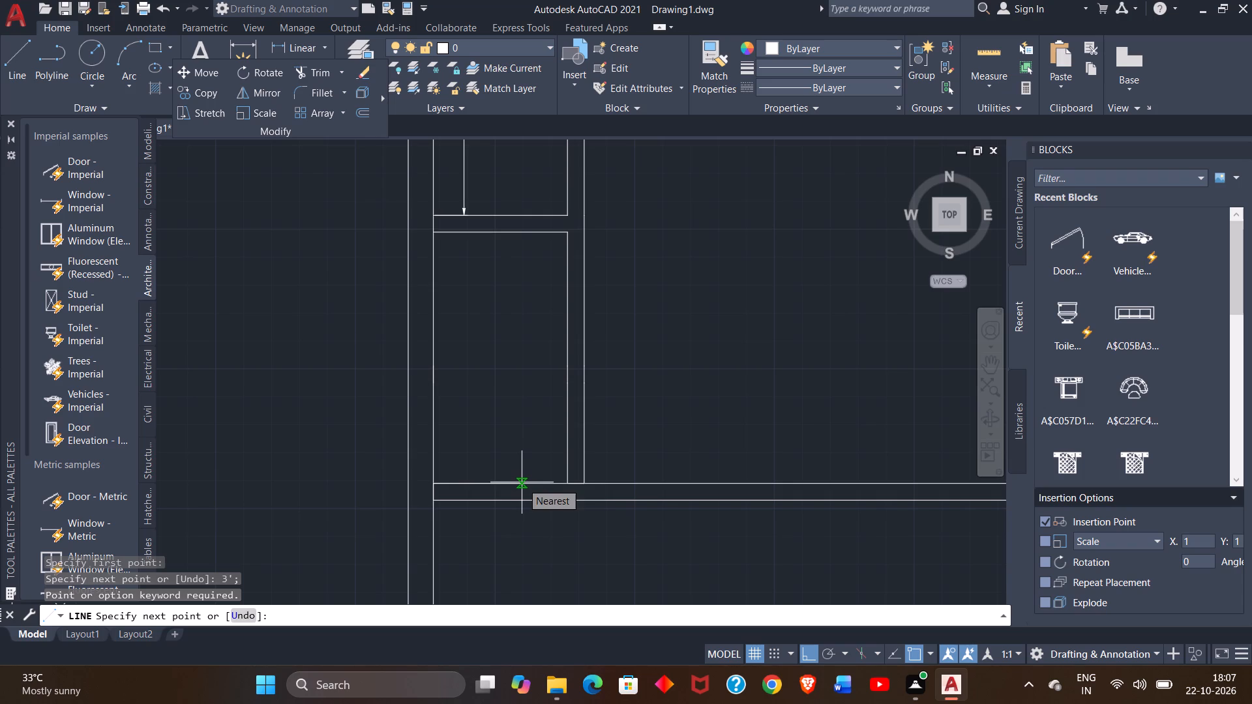
scroll(522, 482, "up", 2, "ctrl")
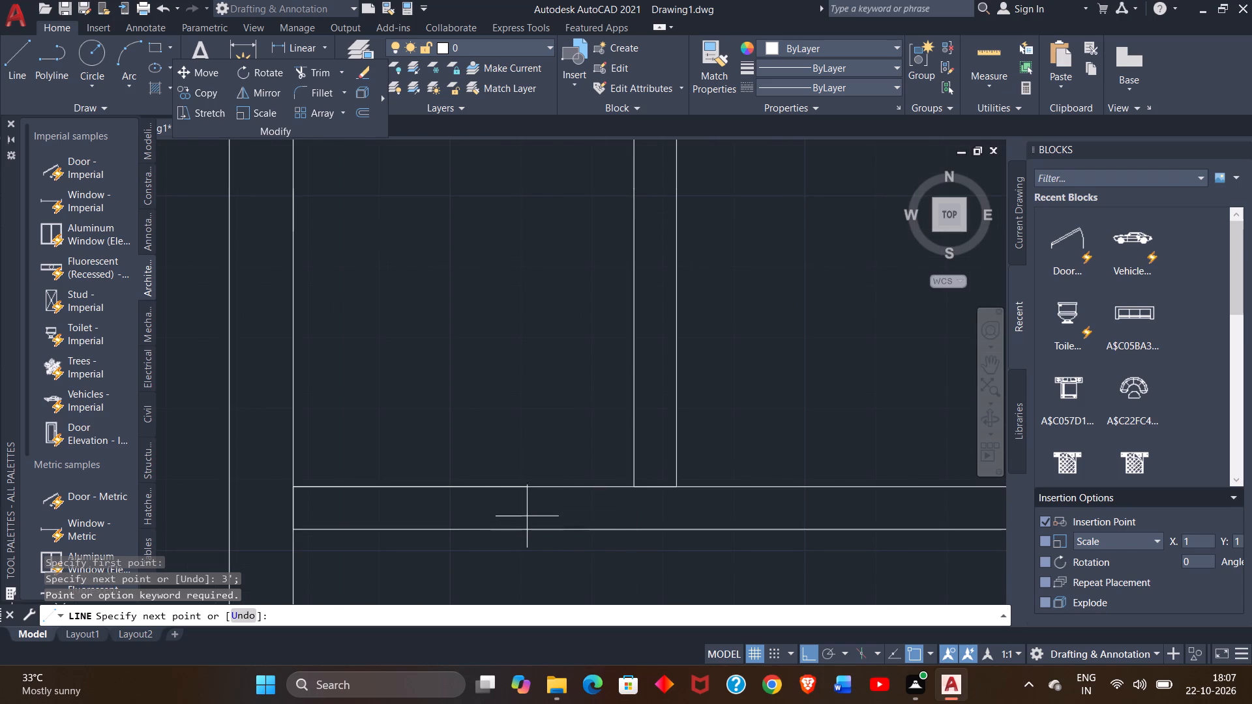
left_click(528, 488)
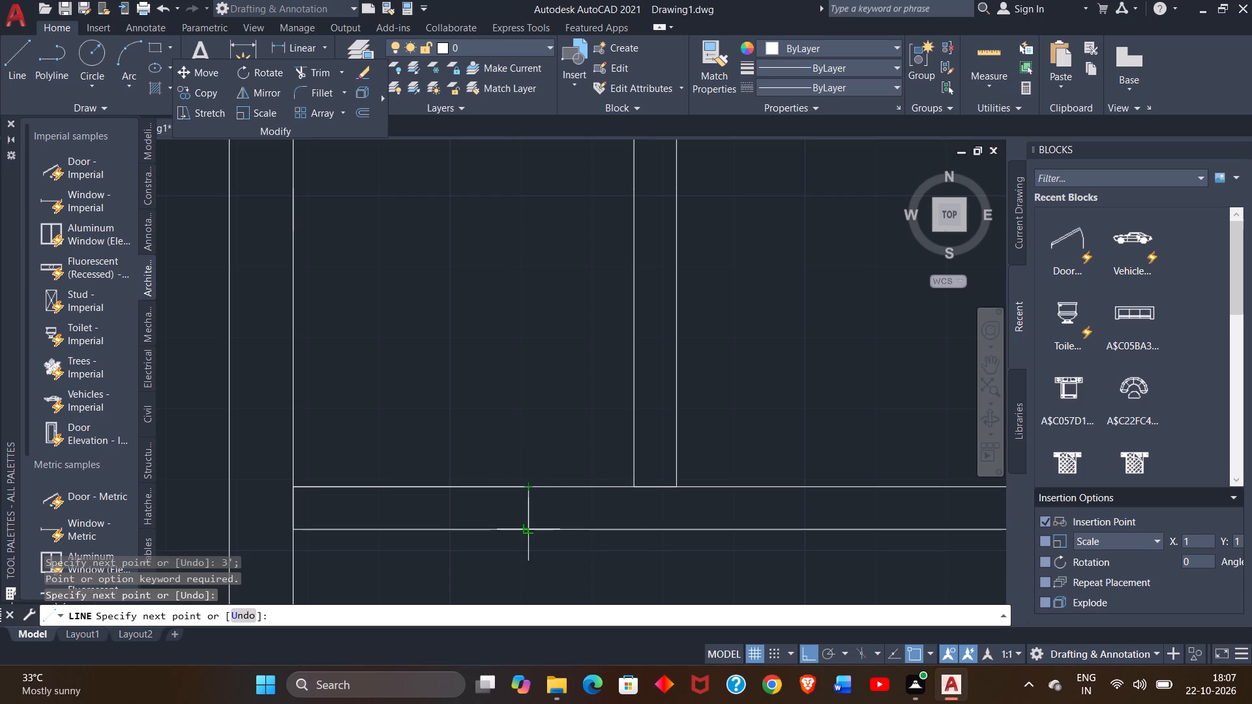
left_click(524, 529)
right_click(524, 529)
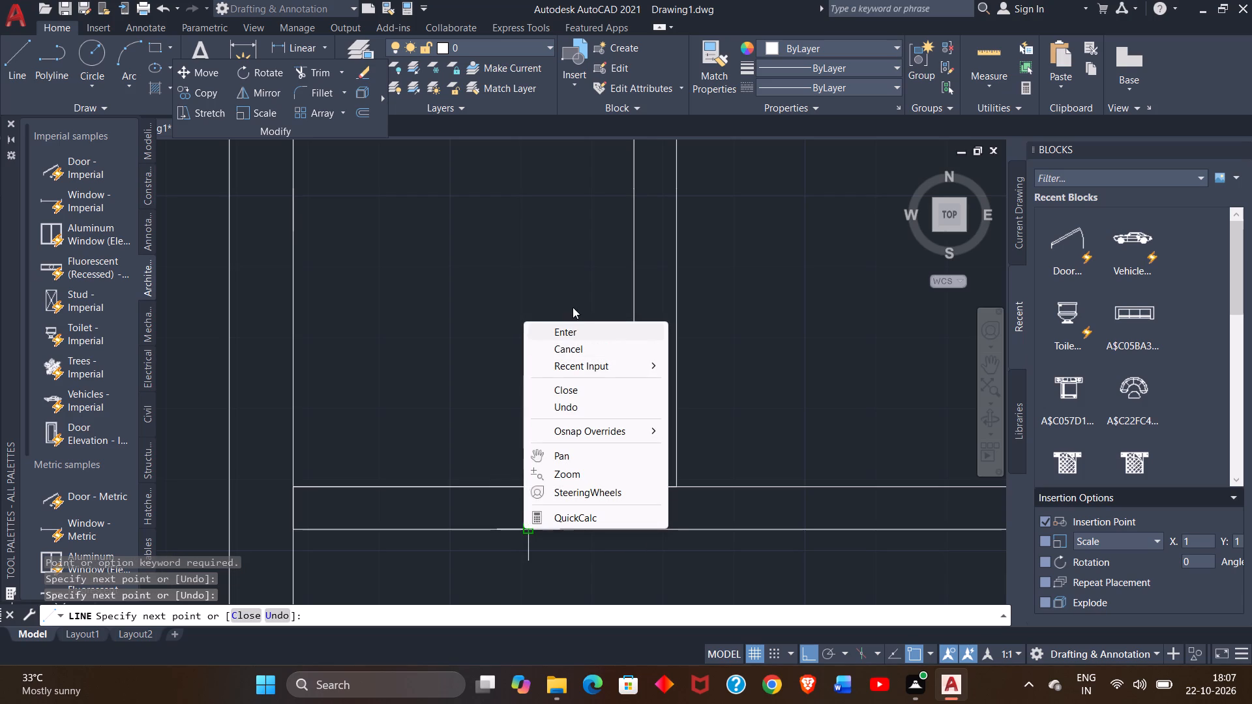
left_click(565, 336)
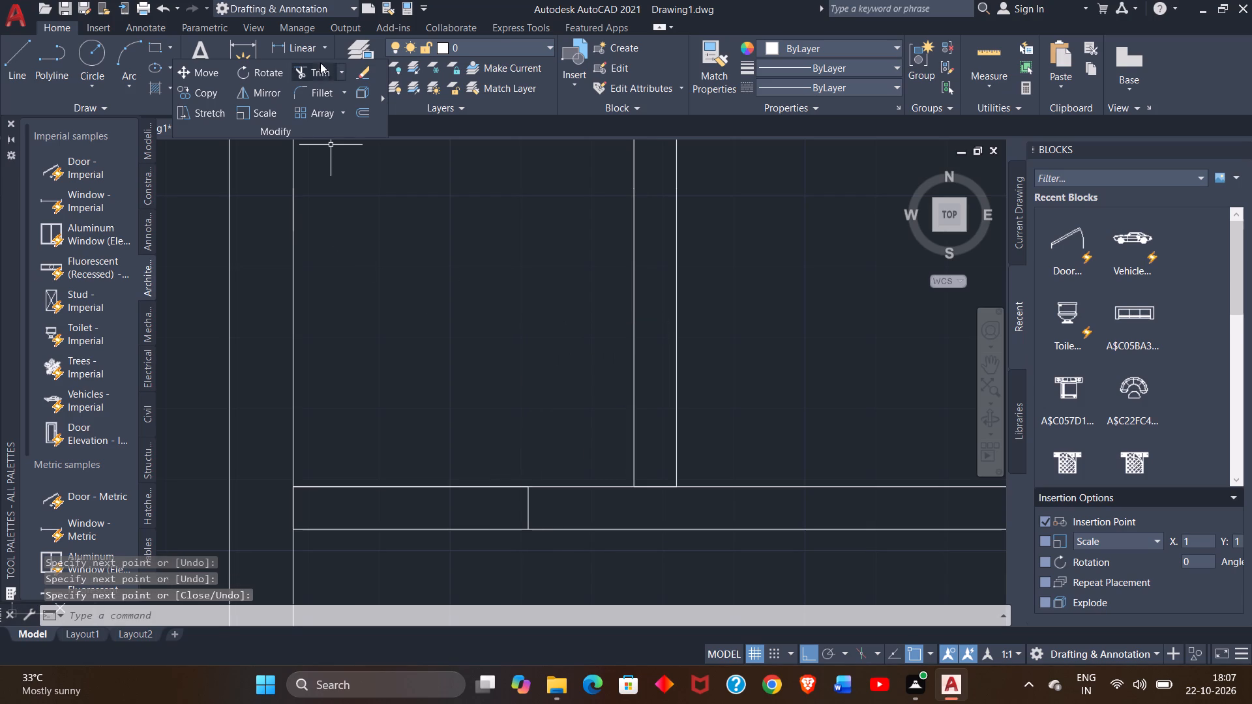
Trim both faces of the full-width partition between the left outer wall and the new cross line to form an opening.
left_click(318, 66)
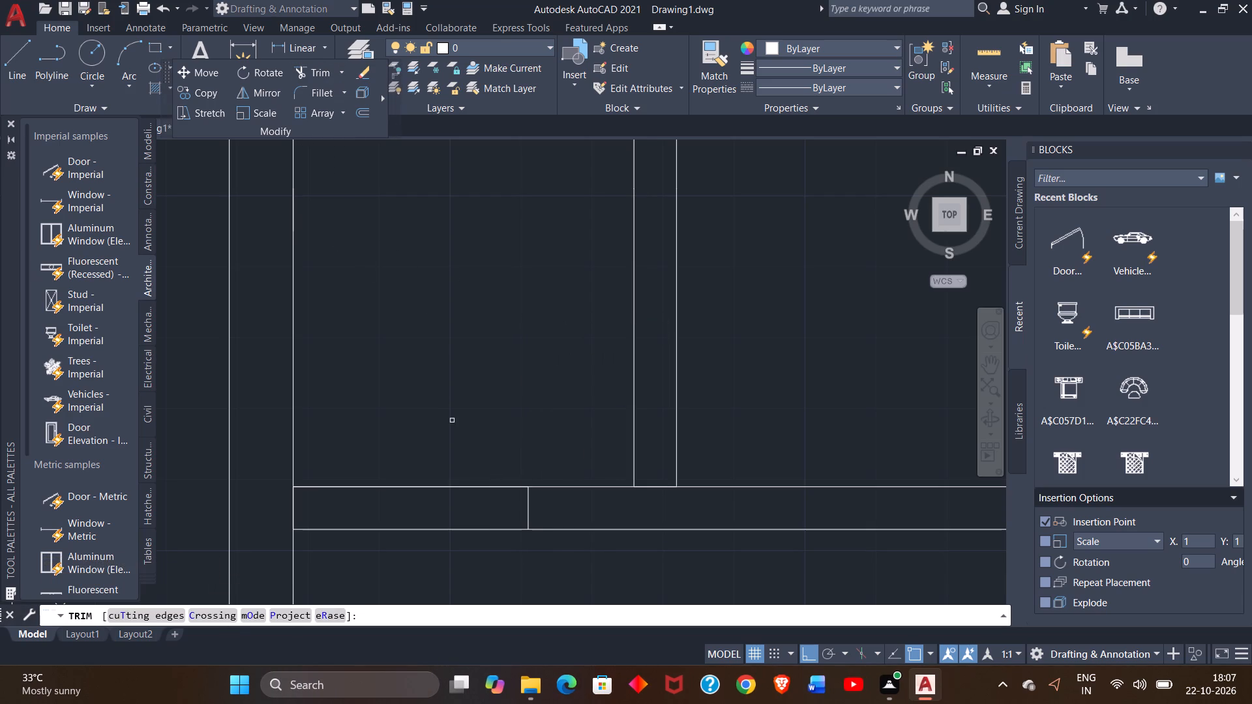
left_click_drag(452, 420, 468, 551)
left_click(468, 551)
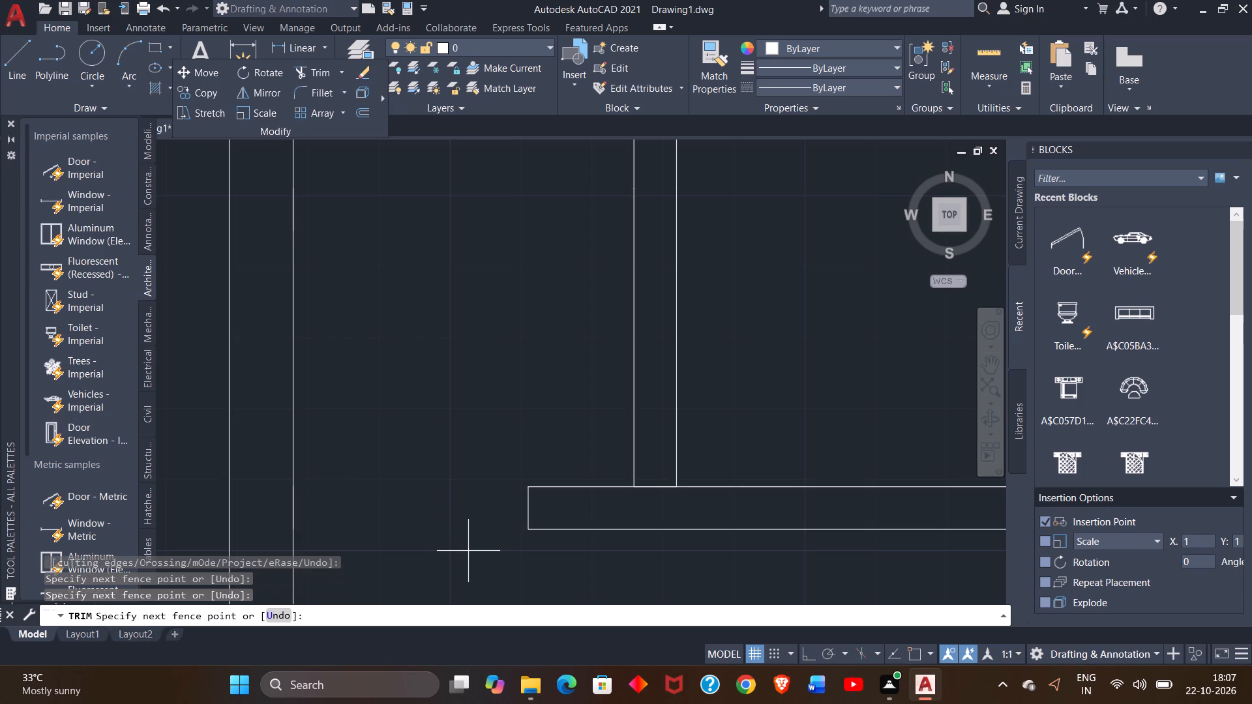
Finish the Trim operation at the full-width partition's opening beside the left outer wall.
right_click(411, 345)
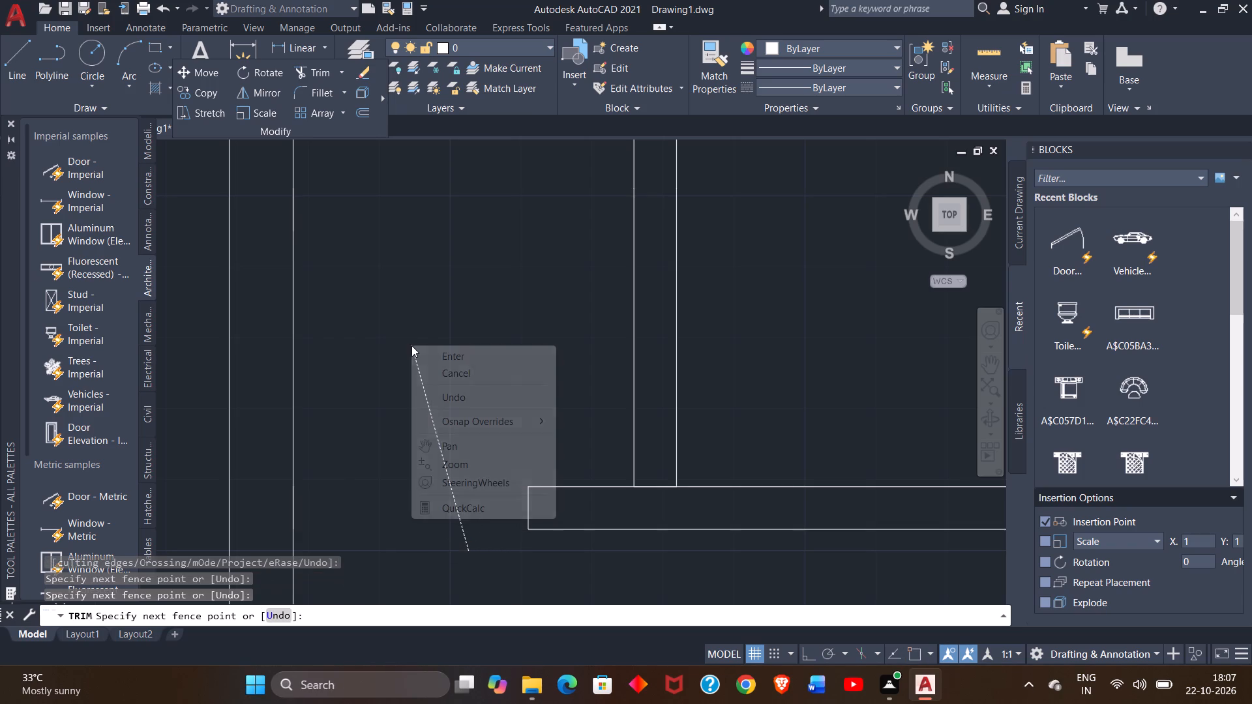
left_click(430, 353)
Examine the undivided lower part of the plan between the full-width partition and the bottom outer wall.
scroll(430, 353, "down", 2, "ctrl")
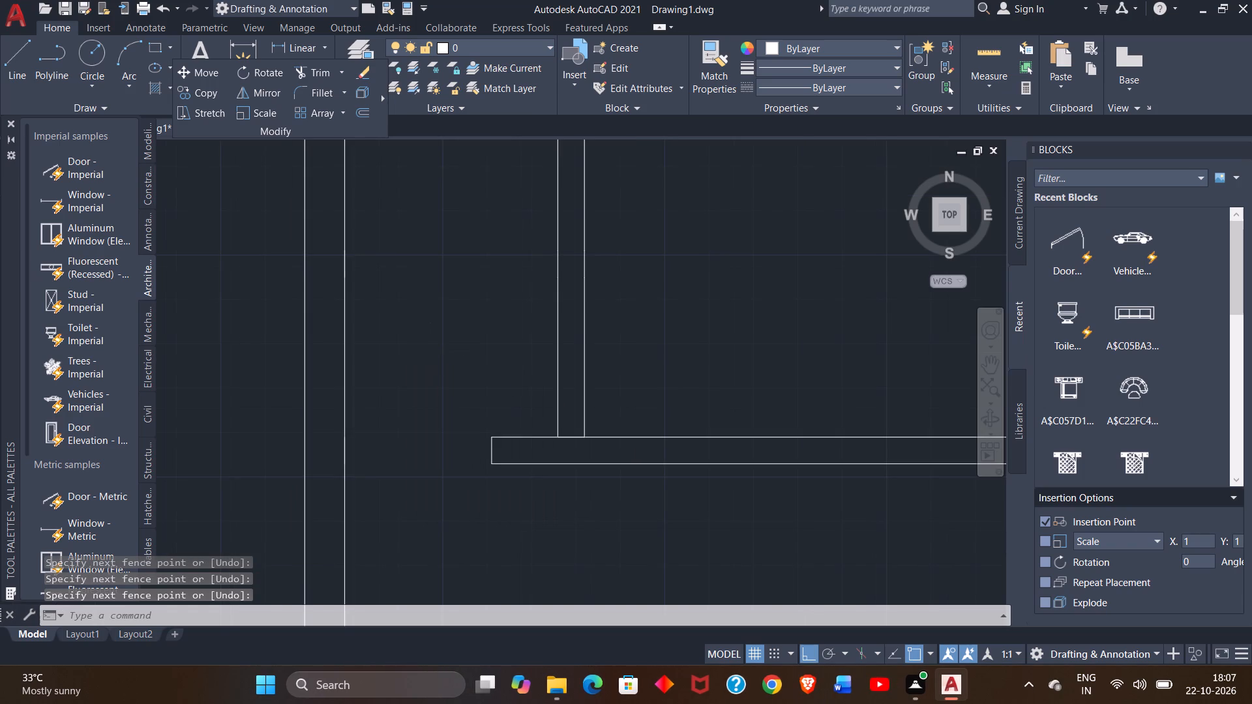
scroll(430, 353, "down", 1, "ctrl")
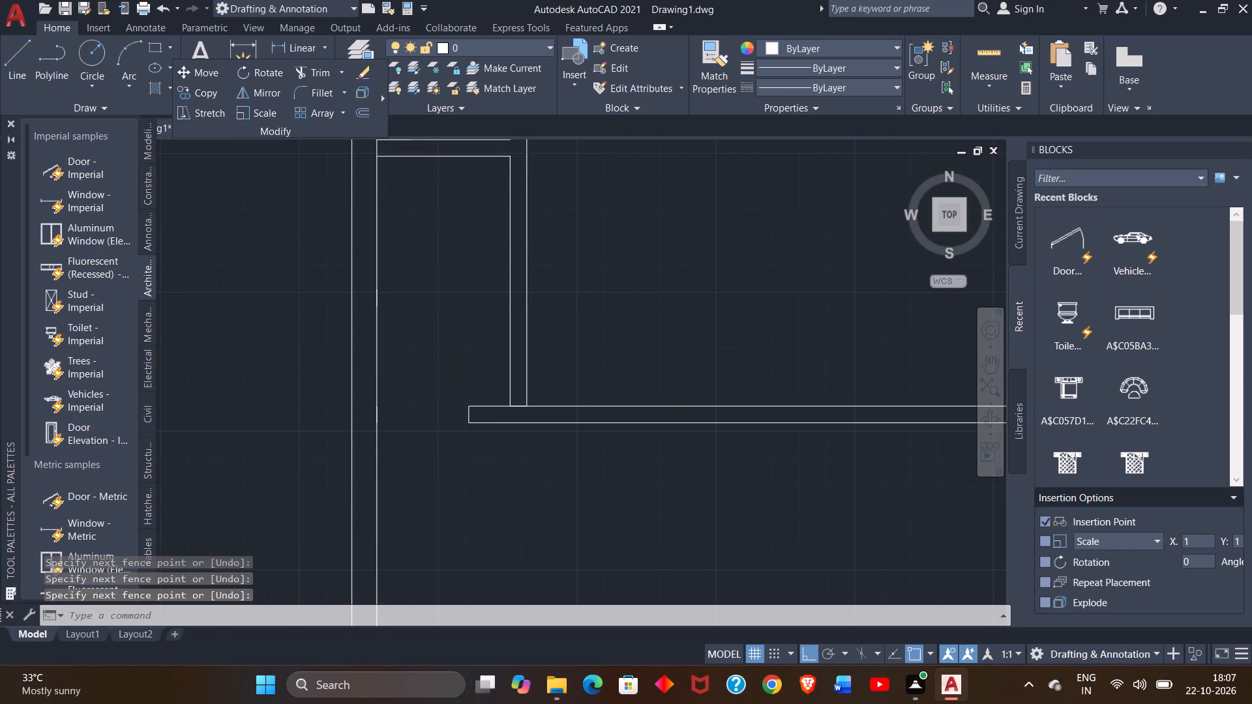
scroll(471, 479, "down", 1, "ctrl")
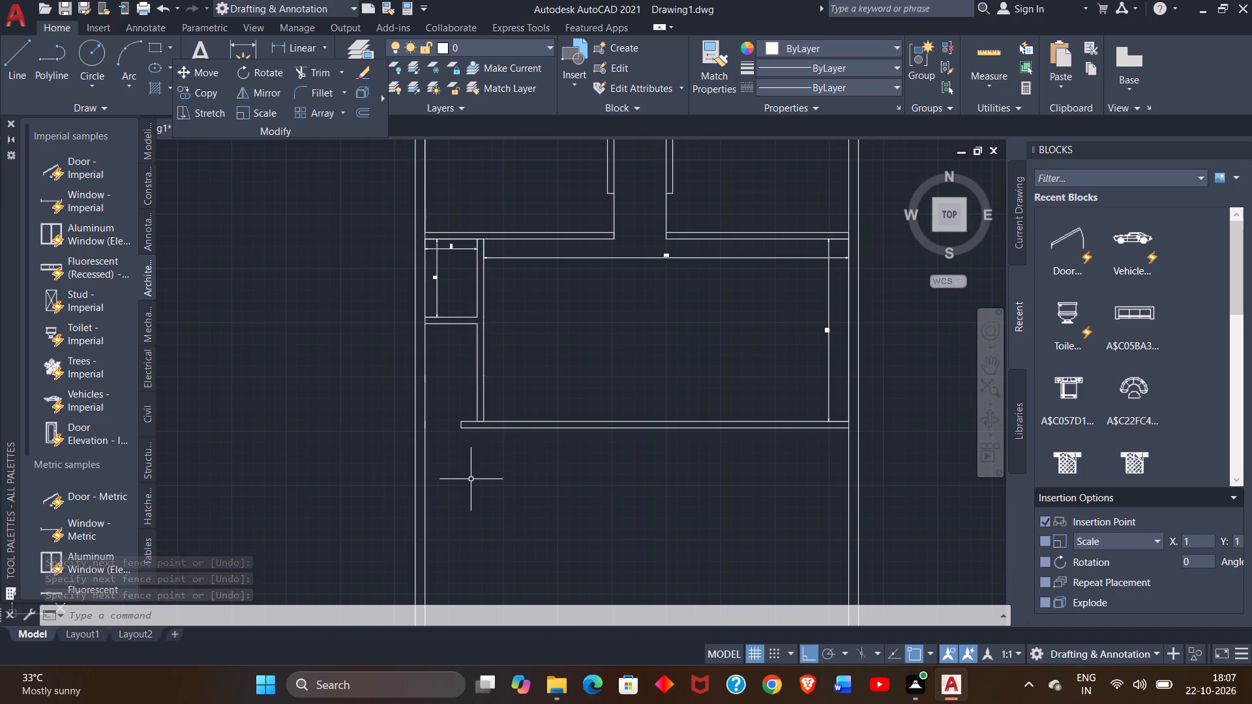
left_click(987, 369)
left_click_drag(761, 563, 711, 439)
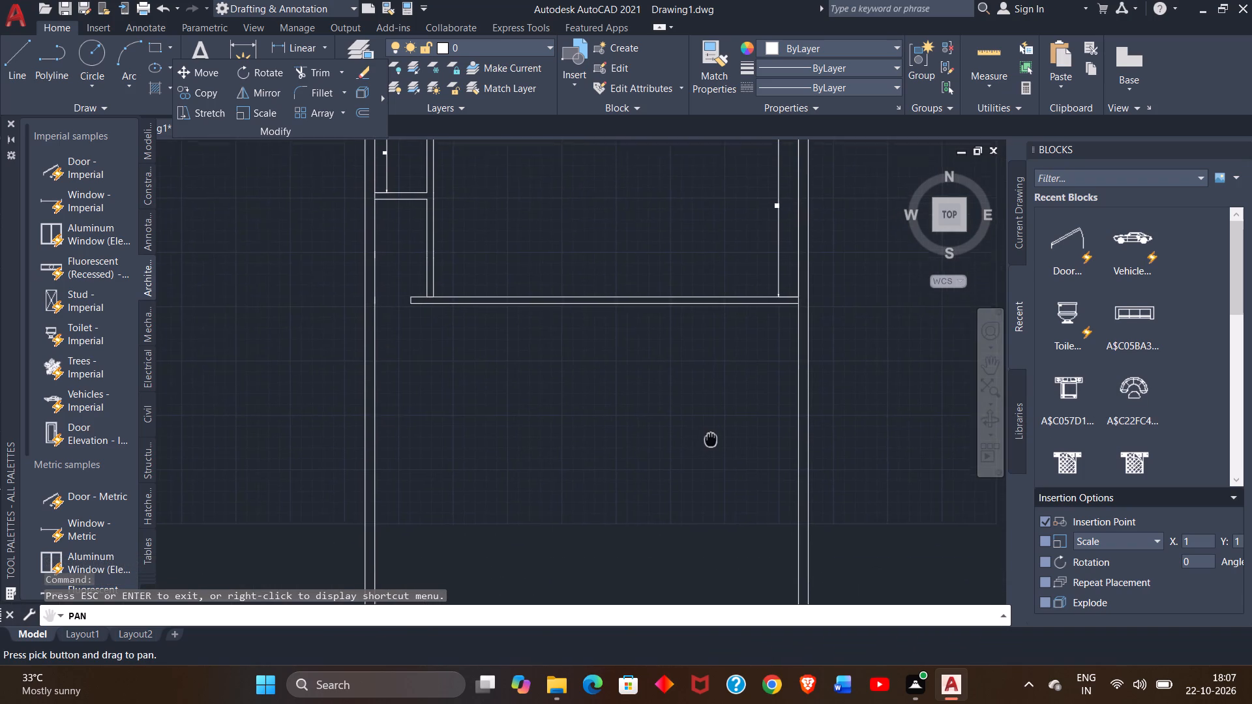
left_click_drag(711, 439, 714, 470)
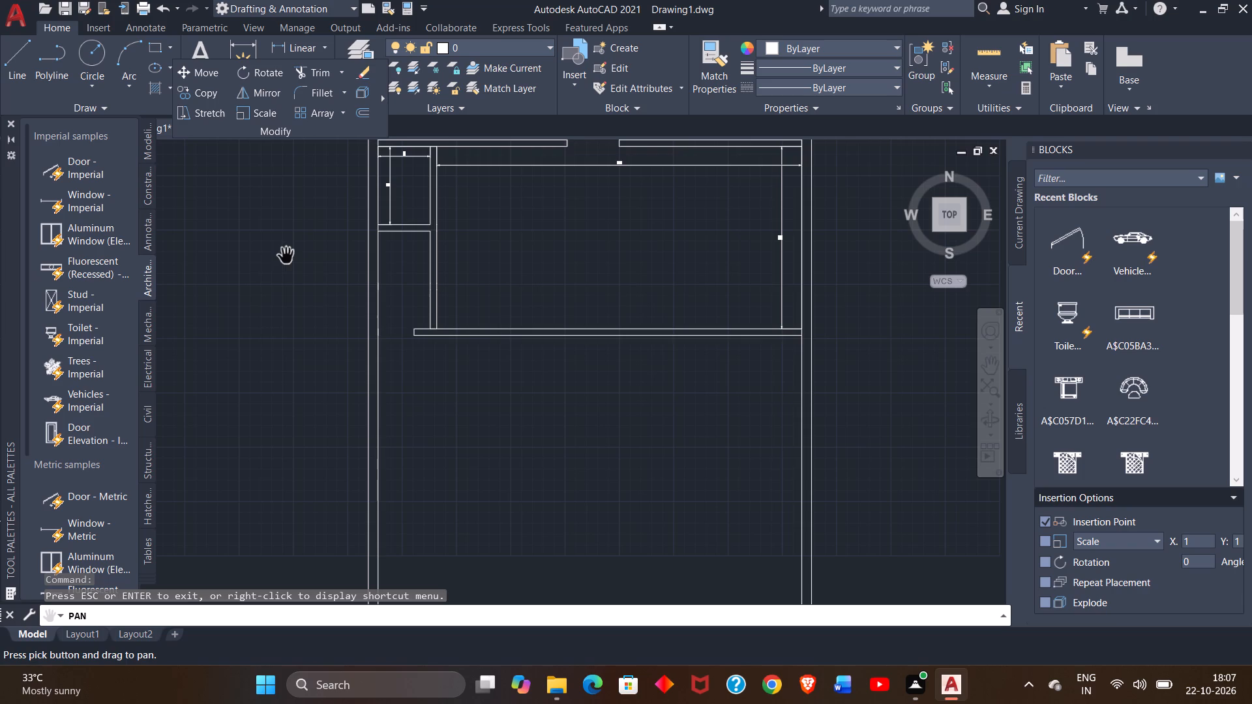
left_click_drag(555, 478, 559, 426)
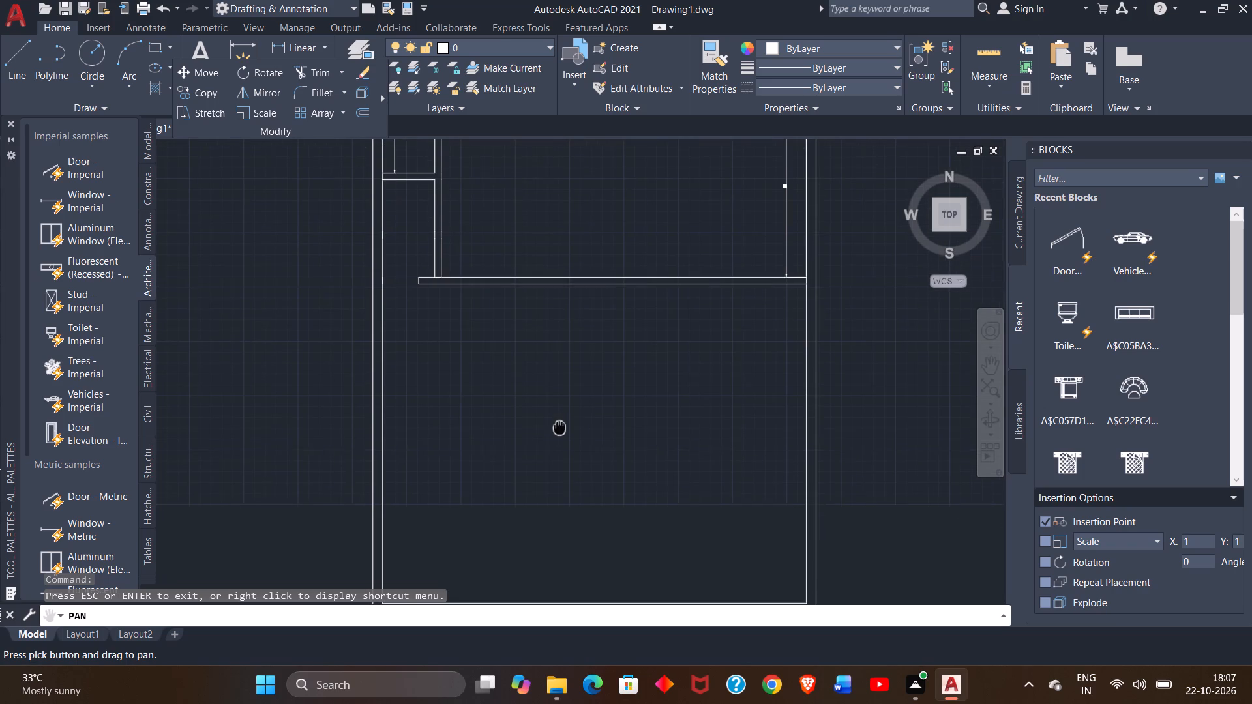
left_click_drag(559, 426, 559, 426)
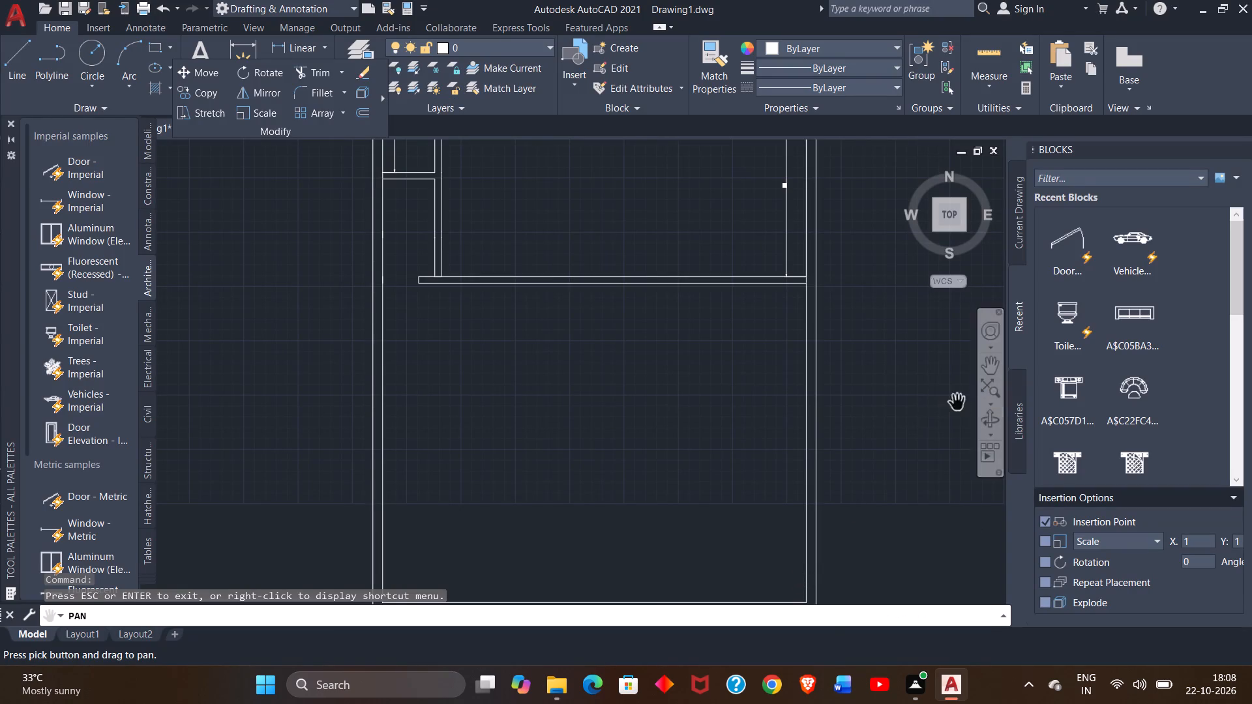
left_click_drag(732, 506, 814, 465)
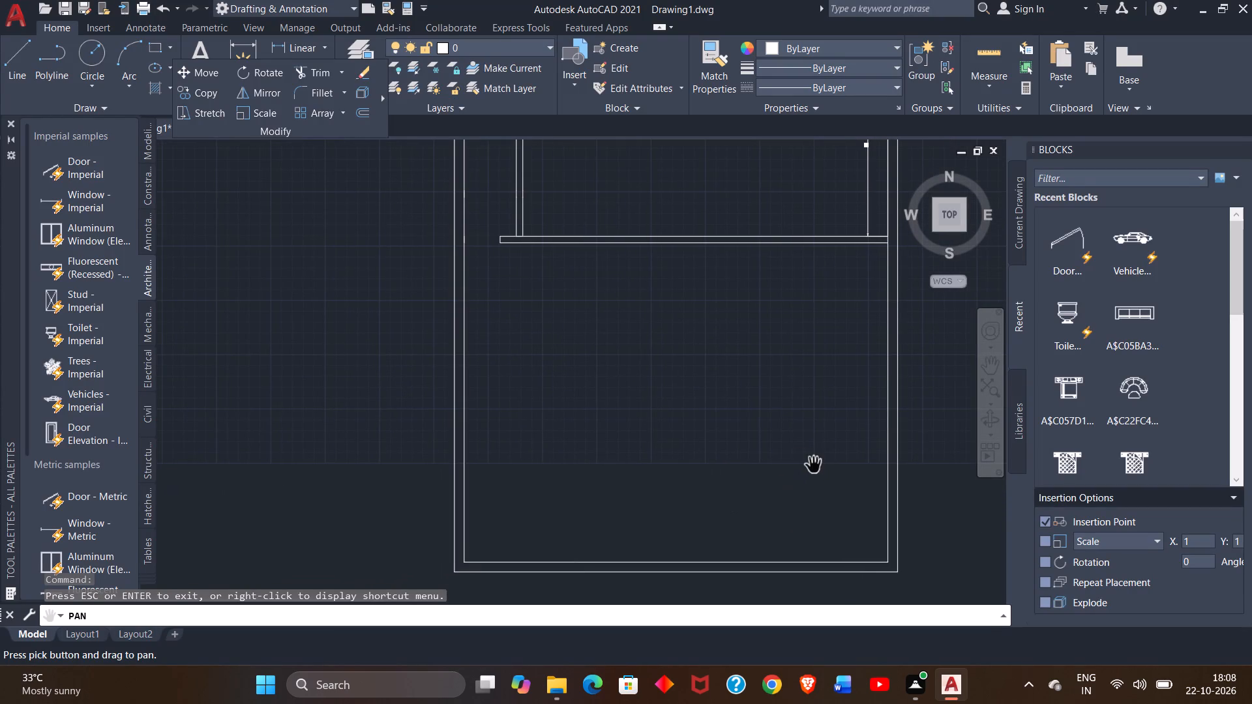
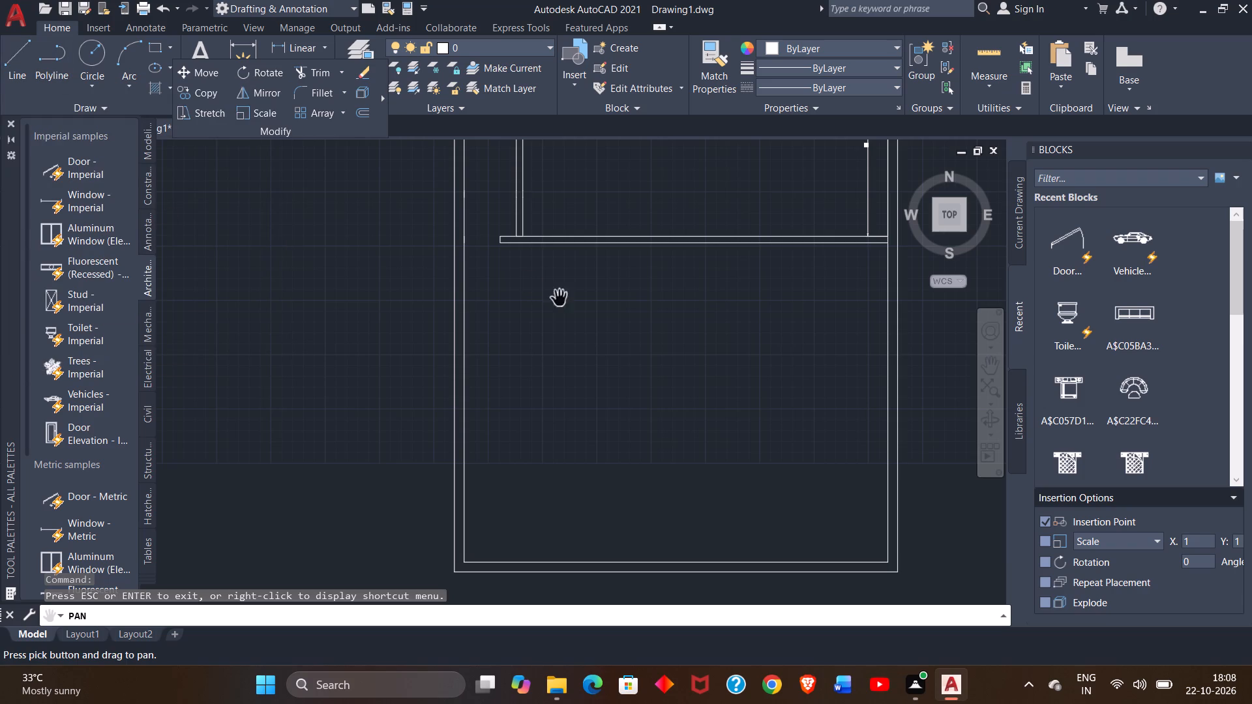
Start the Line command for dividing the open lower part of the plan below the full-width partition.
left_click_drag(580, 327, 551, 310)
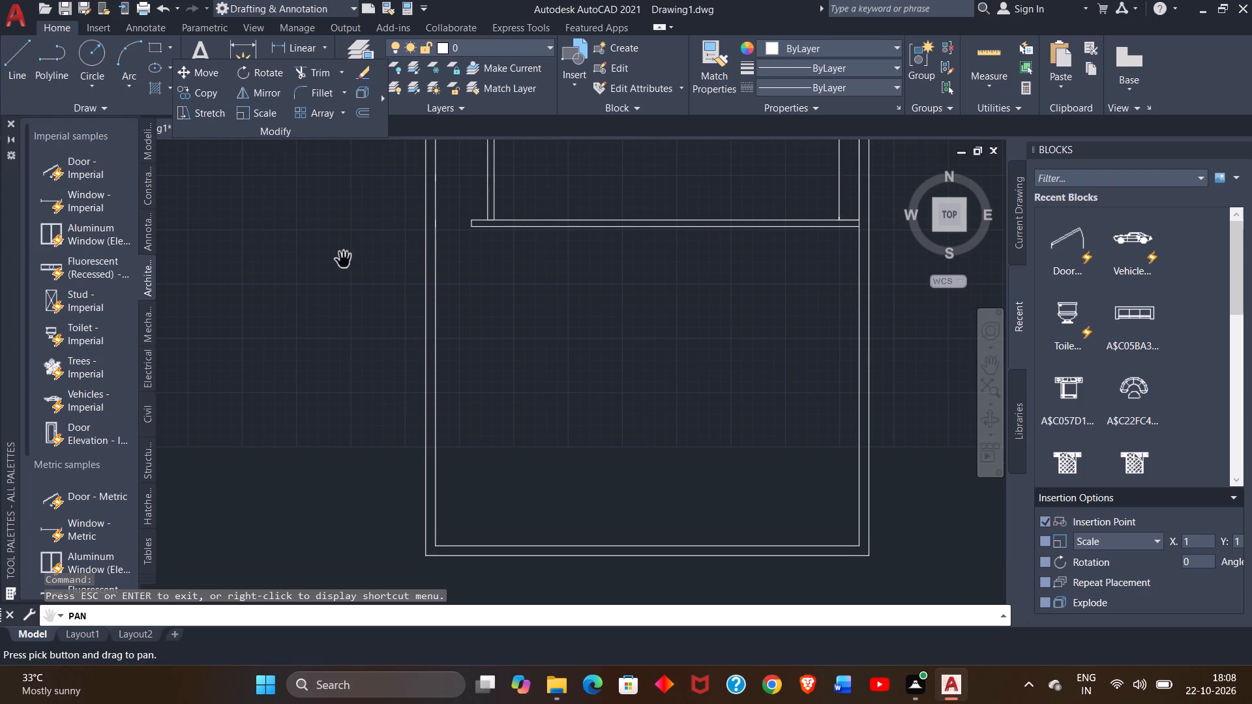
left_click(10, 78)
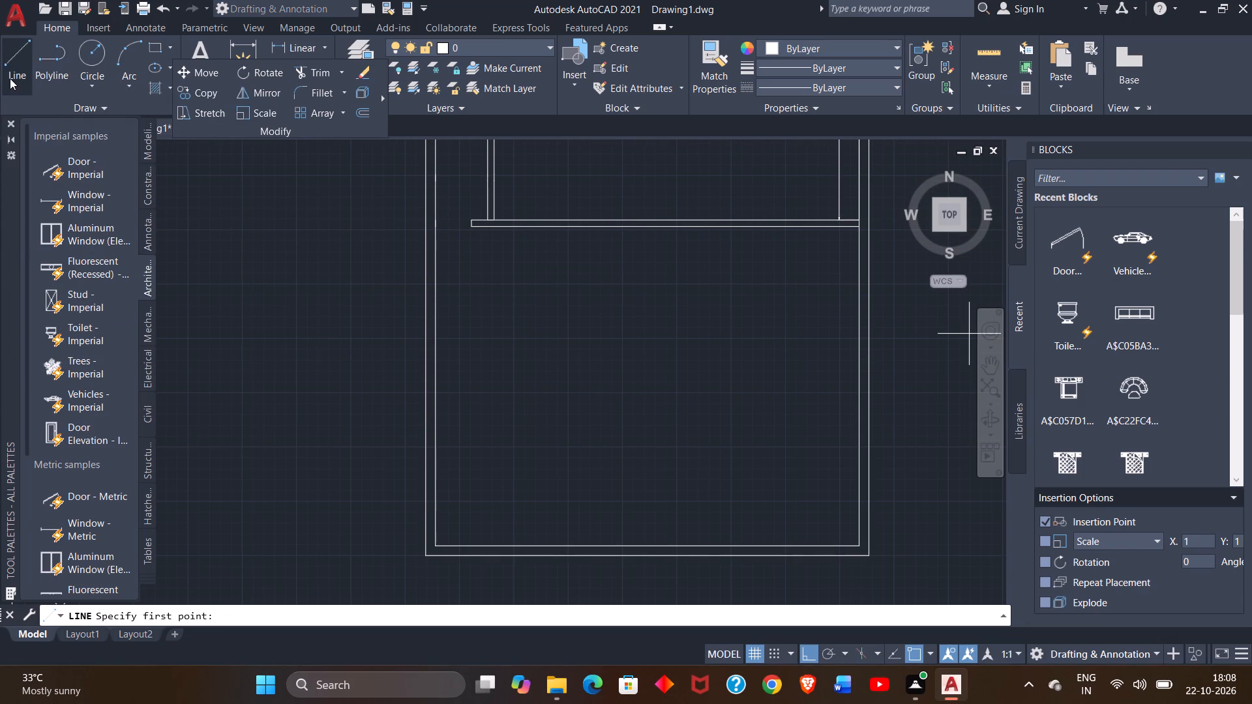
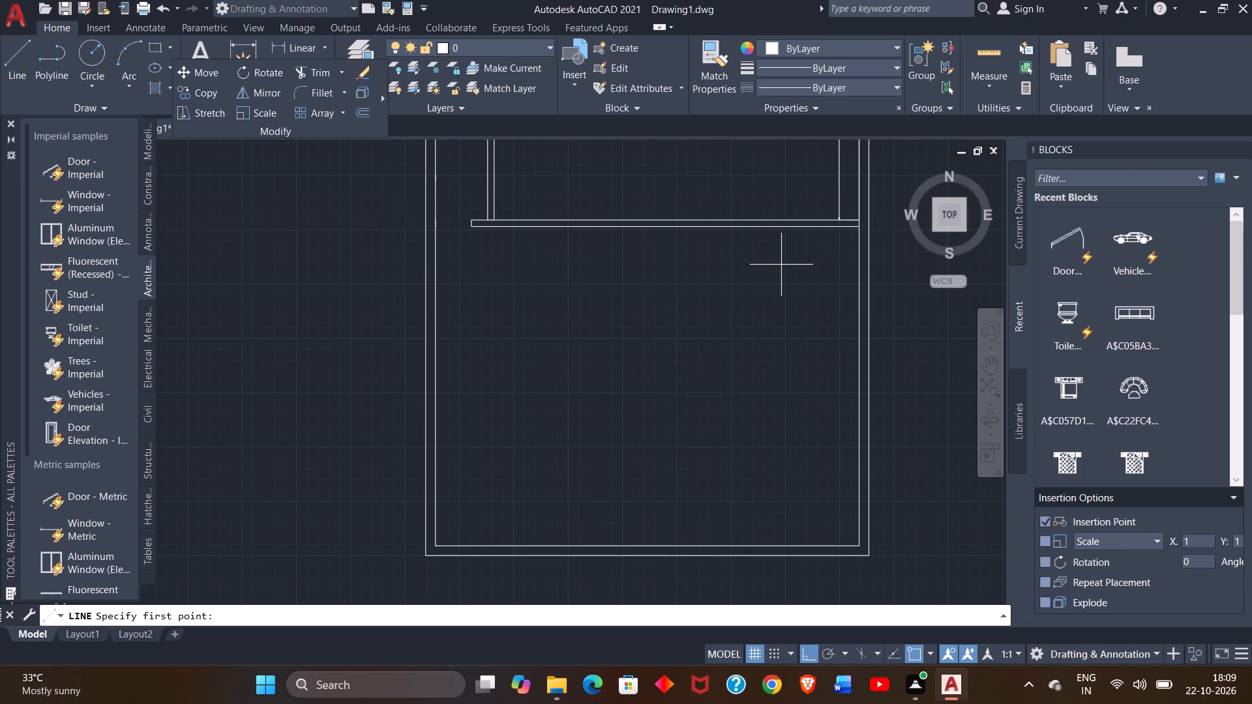
Draw the room's inner outline from the partition's lower right corner: 8' down the outer wall, 10' left, and back up to the partition.
scroll(781, 265, "up", 2, "ctrl")
scroll(781, 265, "down", 2, "ctrl")
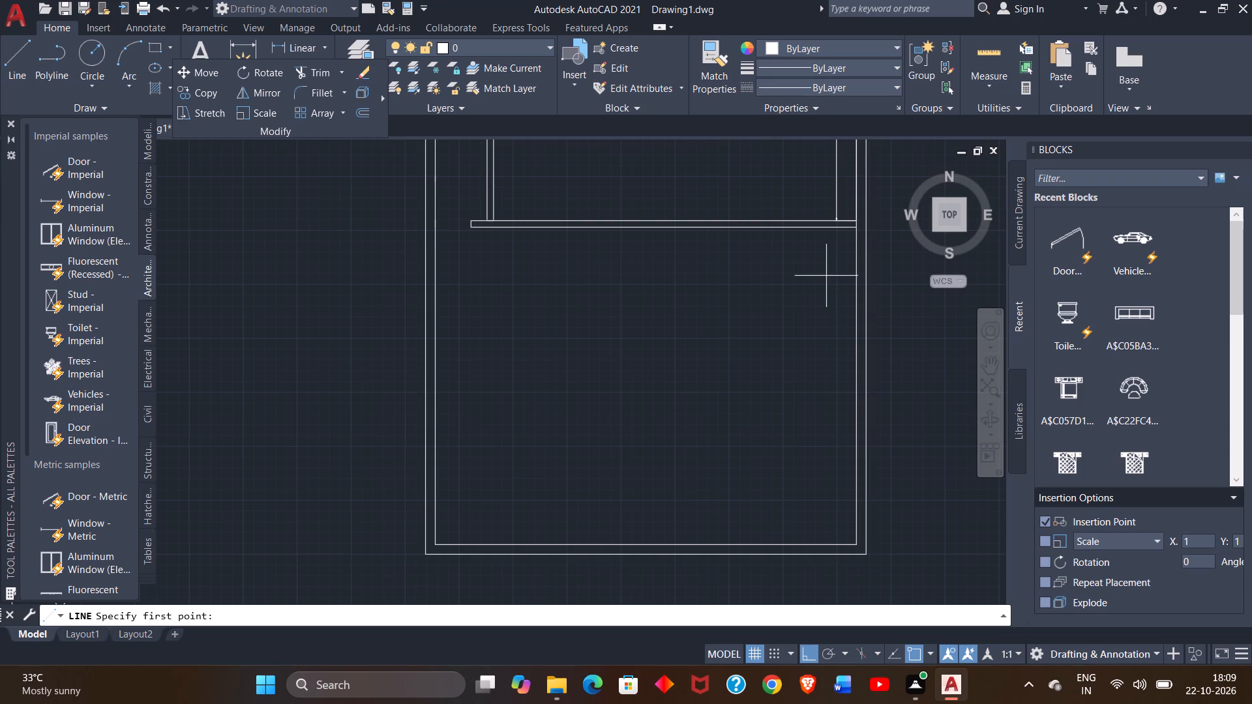
left_click(854, 230)
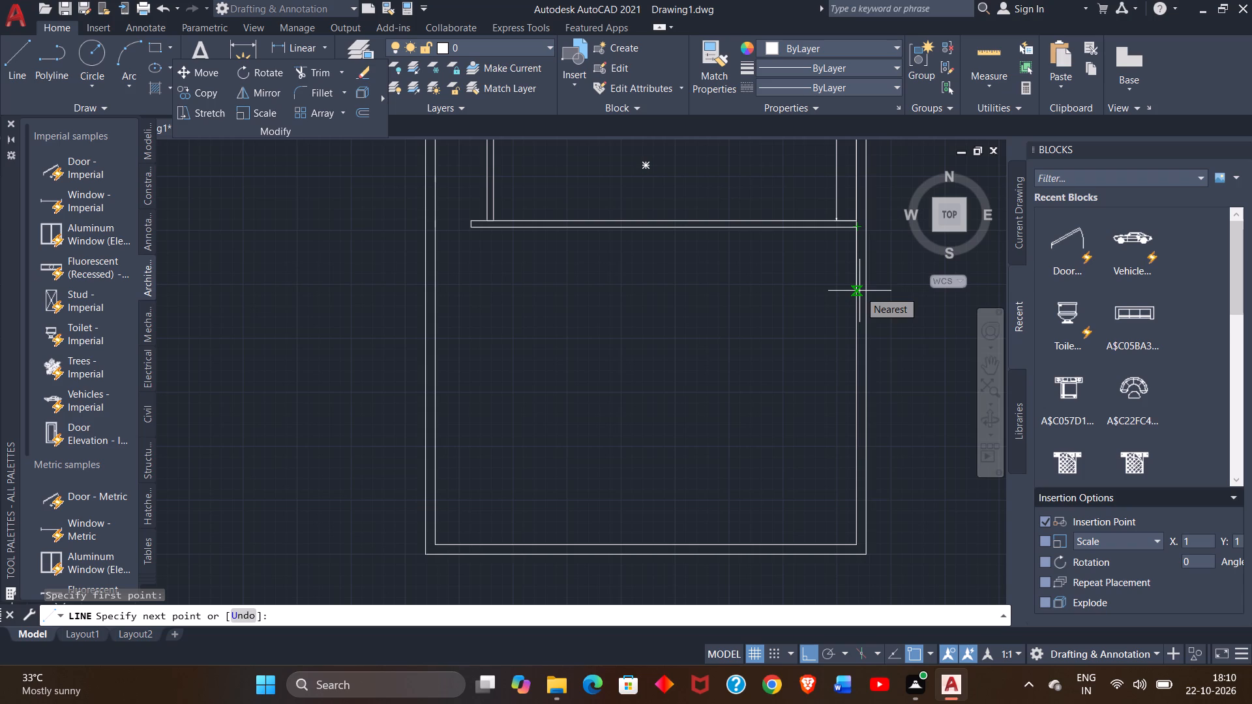
scroll(859, 291, "up", 2, "ctrl")
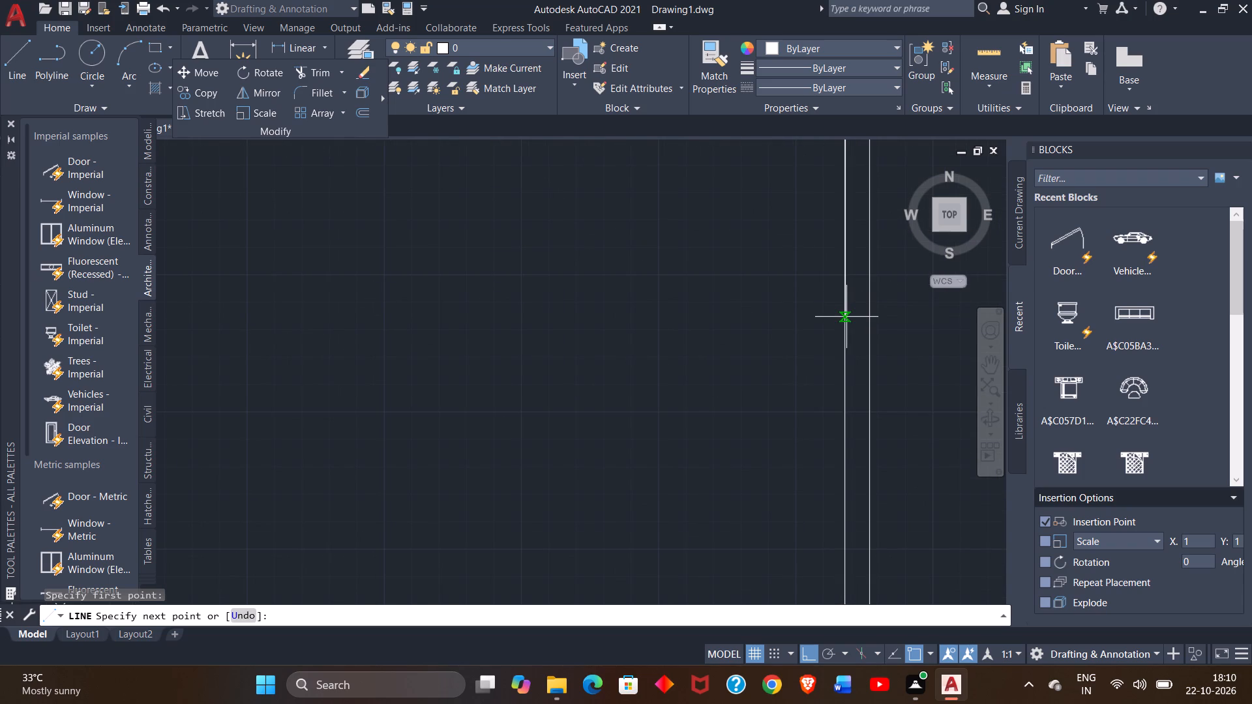
type("8'")
key("Return")
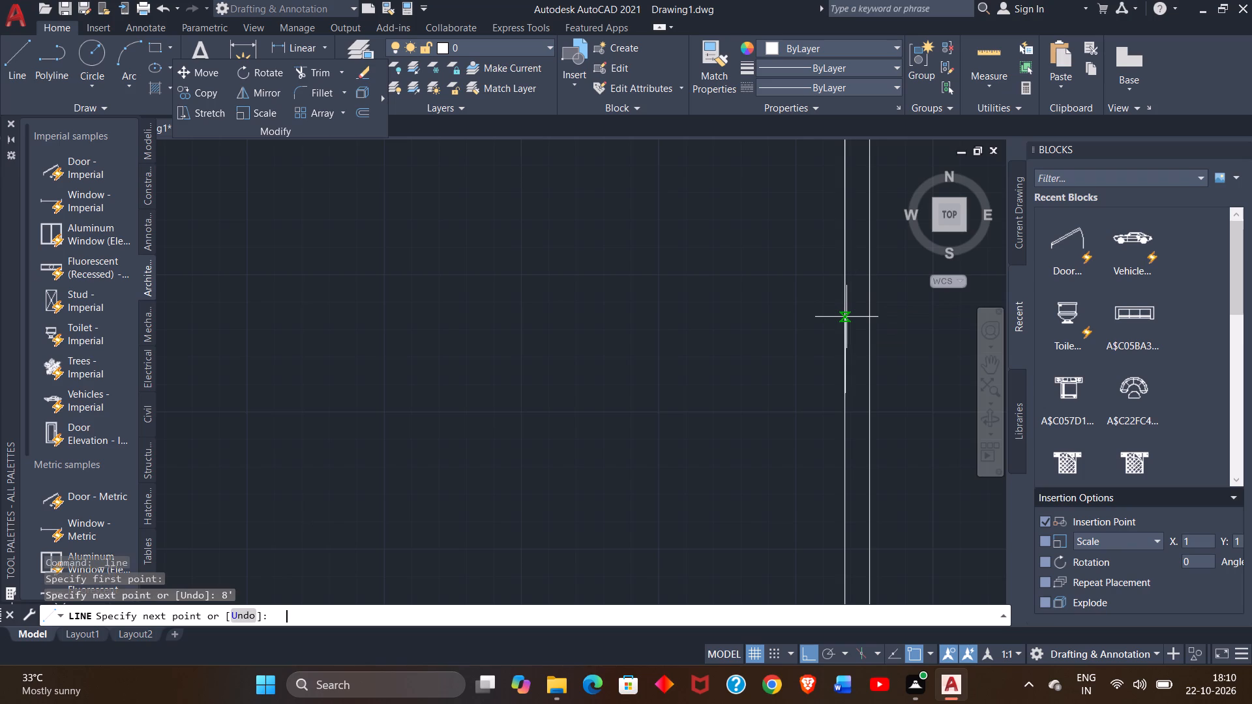
scroll(503, 450, "down", 2, "ctrl")
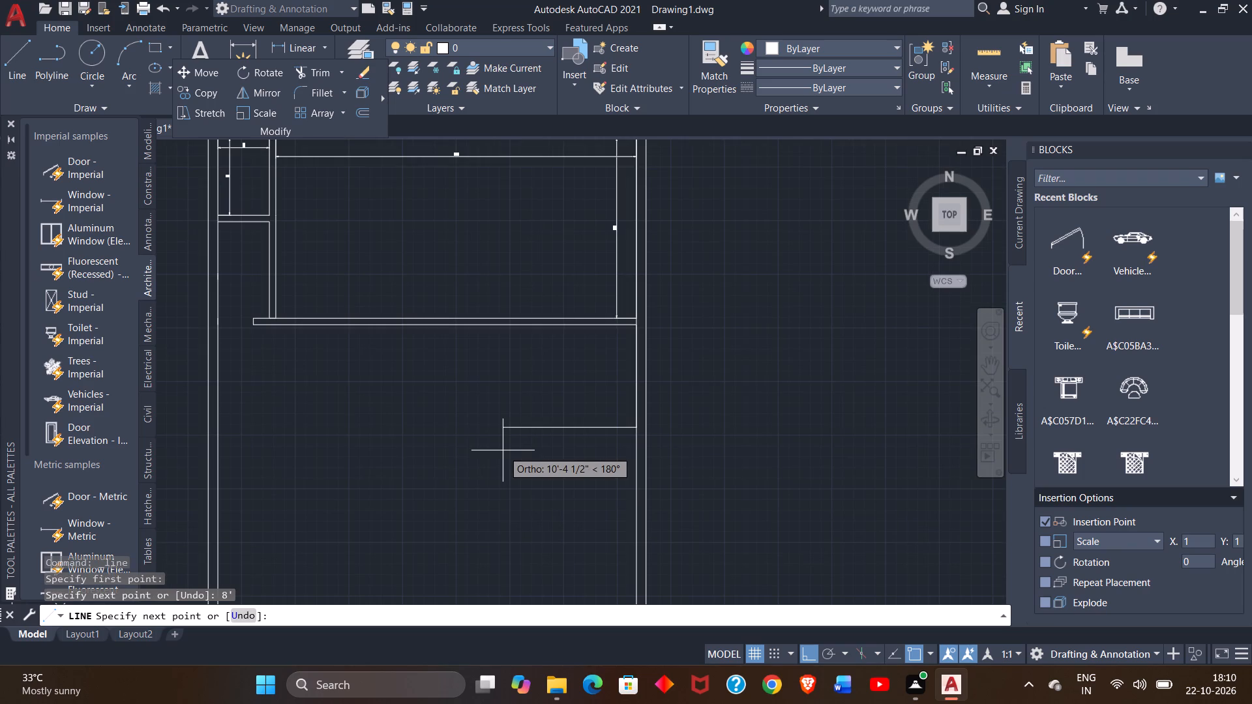
type("10")
key("apostrophe")
key("Return")
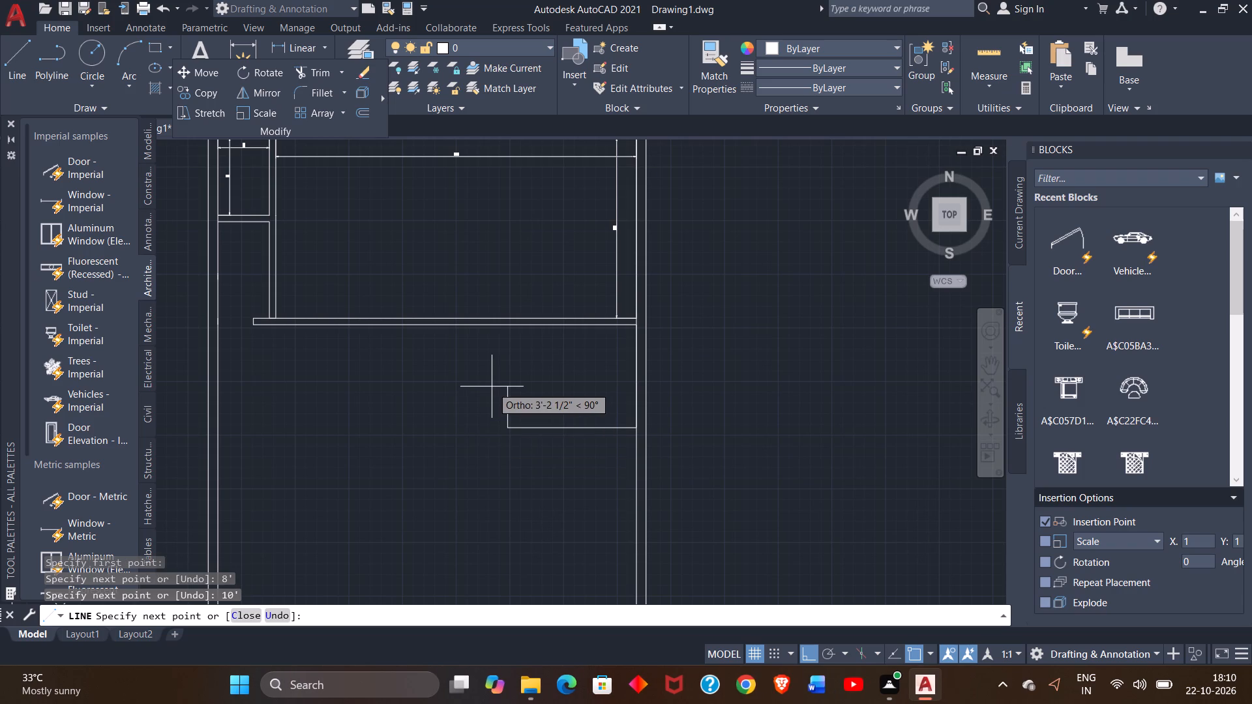
left_click(509, 324)
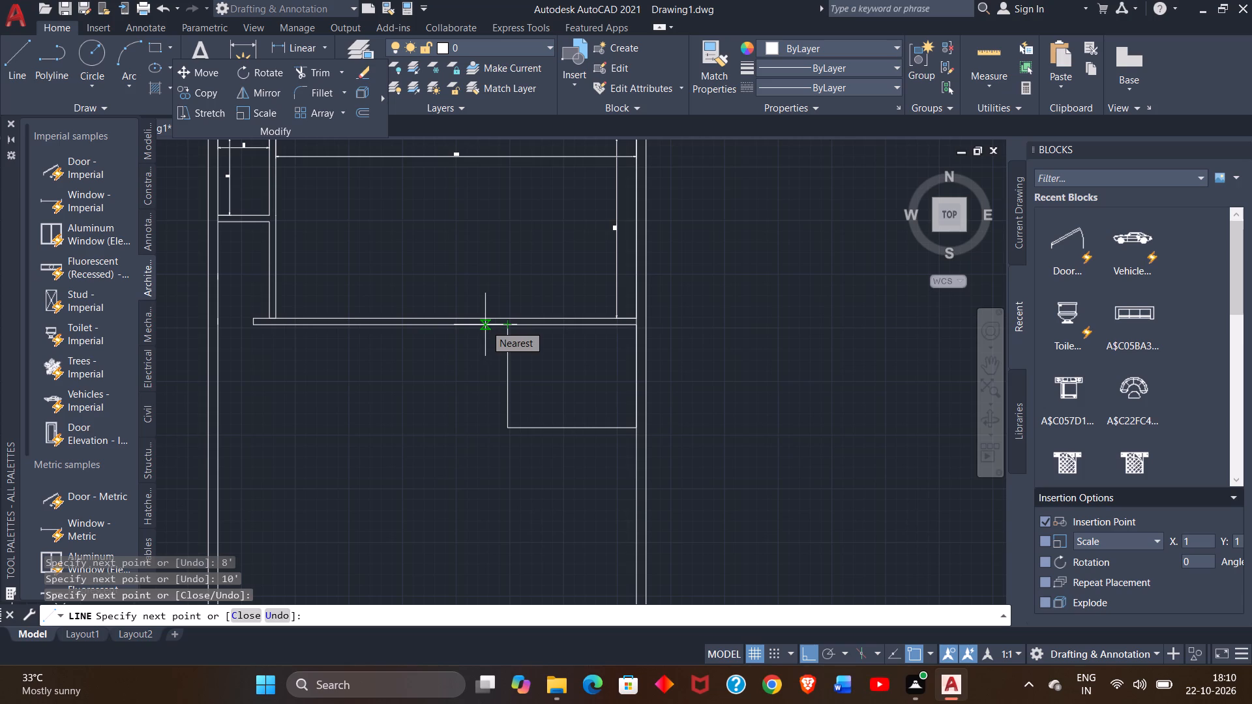
Draw the outer faces of the new room's walls 6" outside its inner outline, ending at the right outer wall.
key("6")
key("shift+quotedbl")
key("Return")
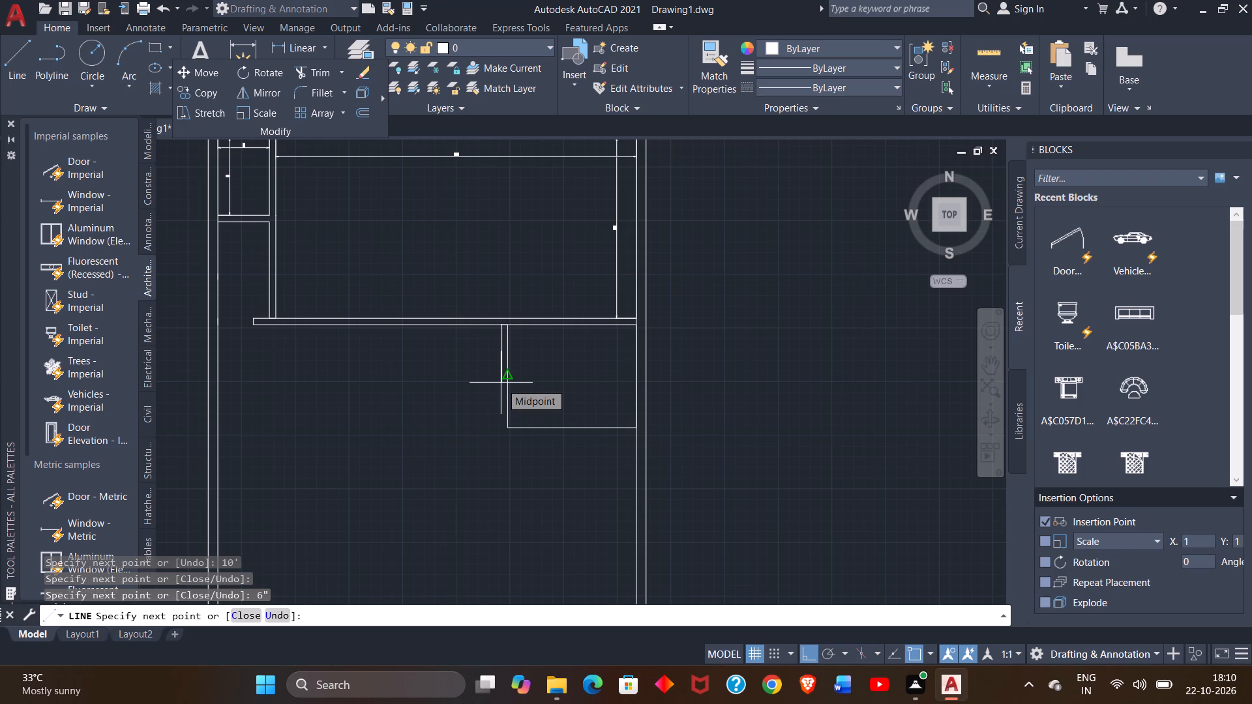
left_click(500, 426)
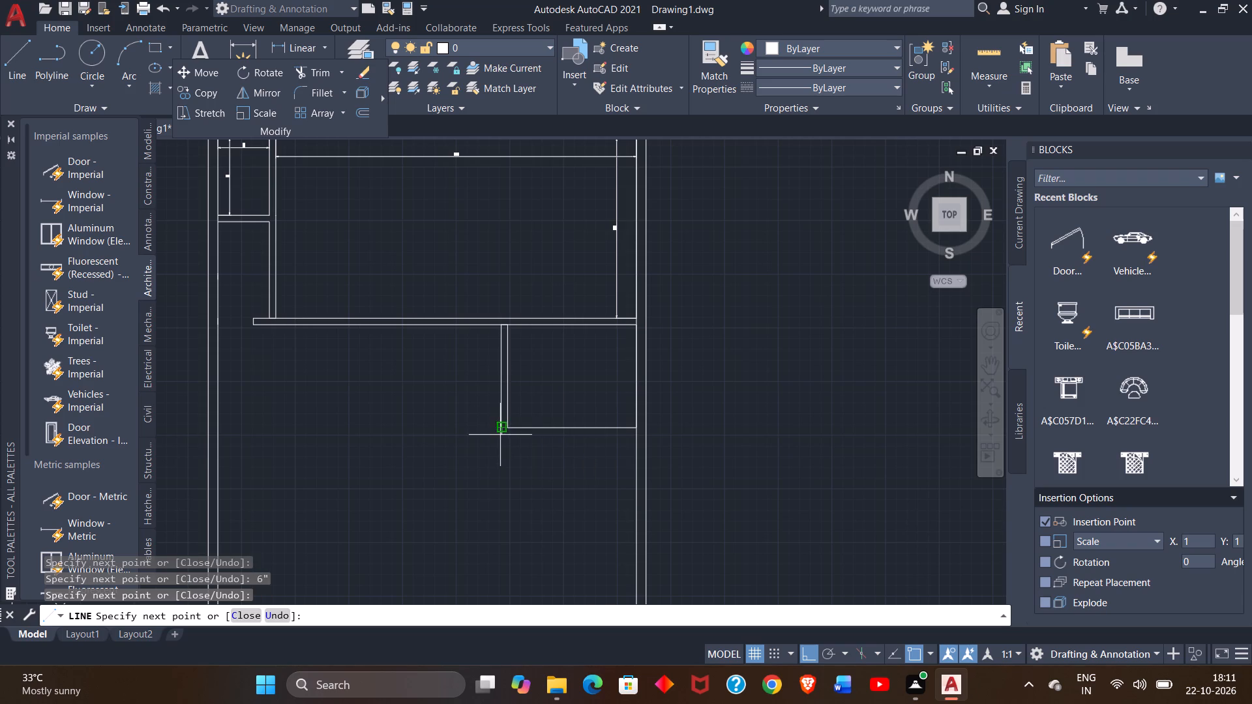
key("6")
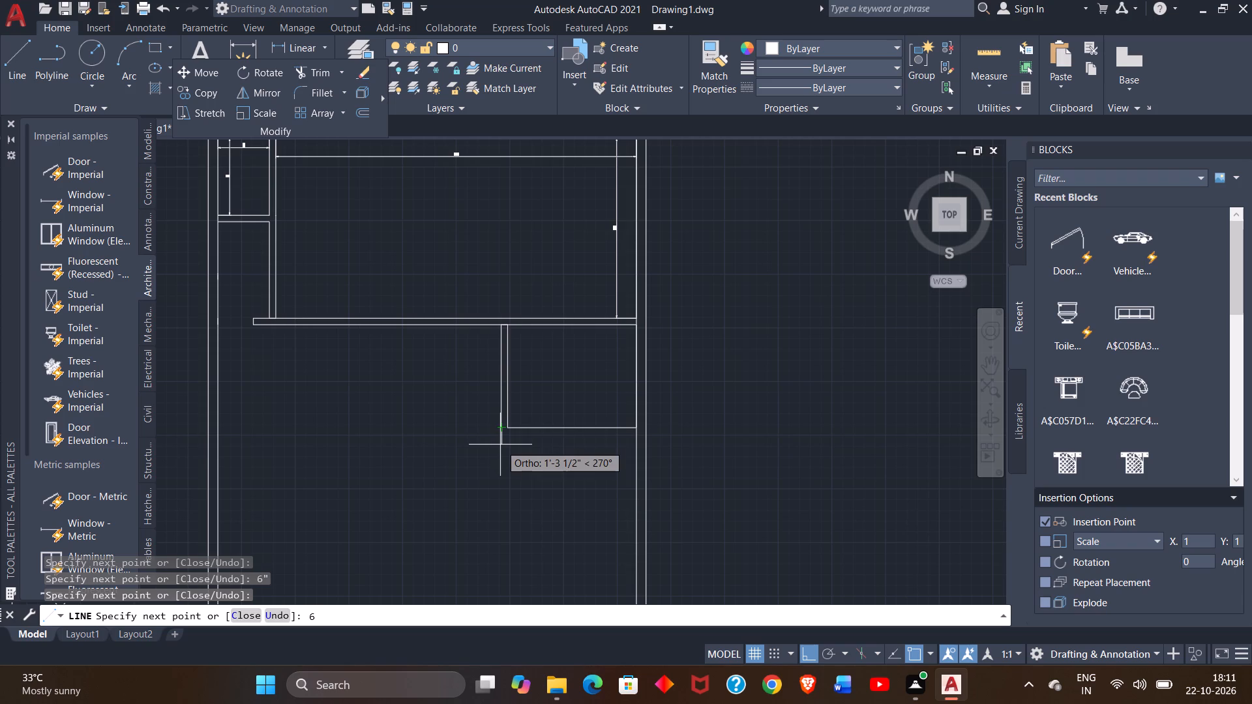
key("shift+quotedbl")
key("Return")
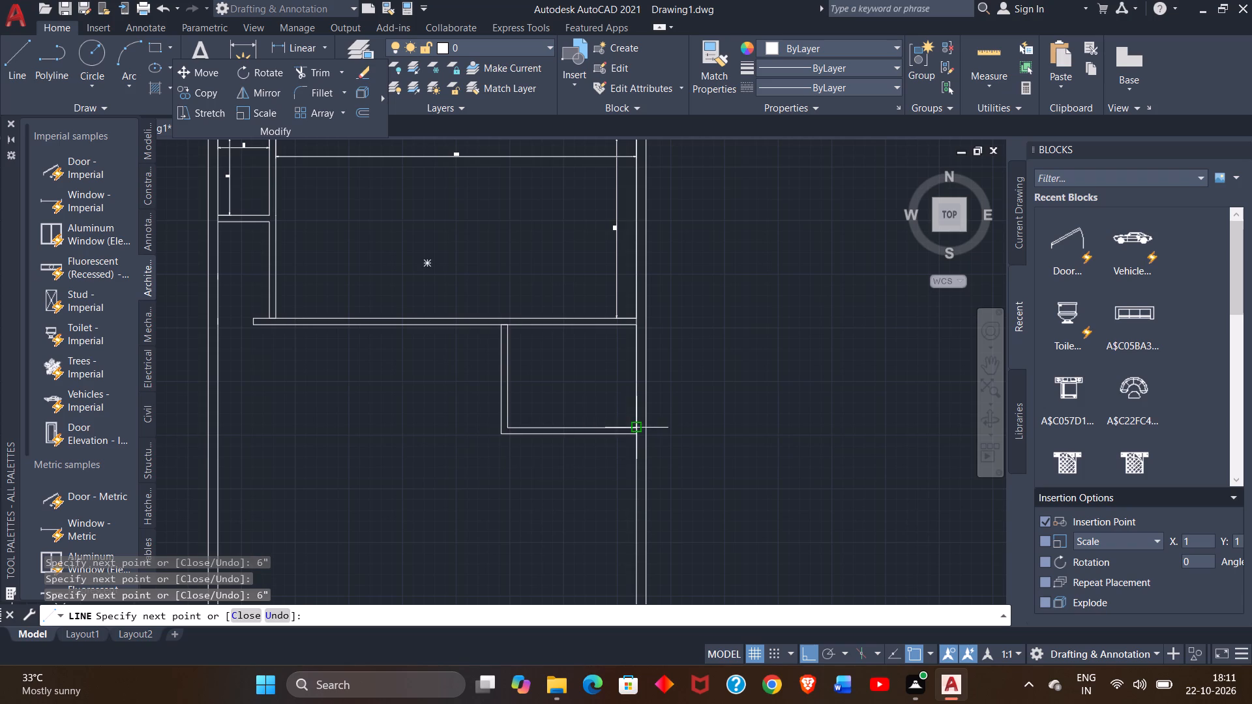
scroll(634, 440, "up", 1, "ctrl")
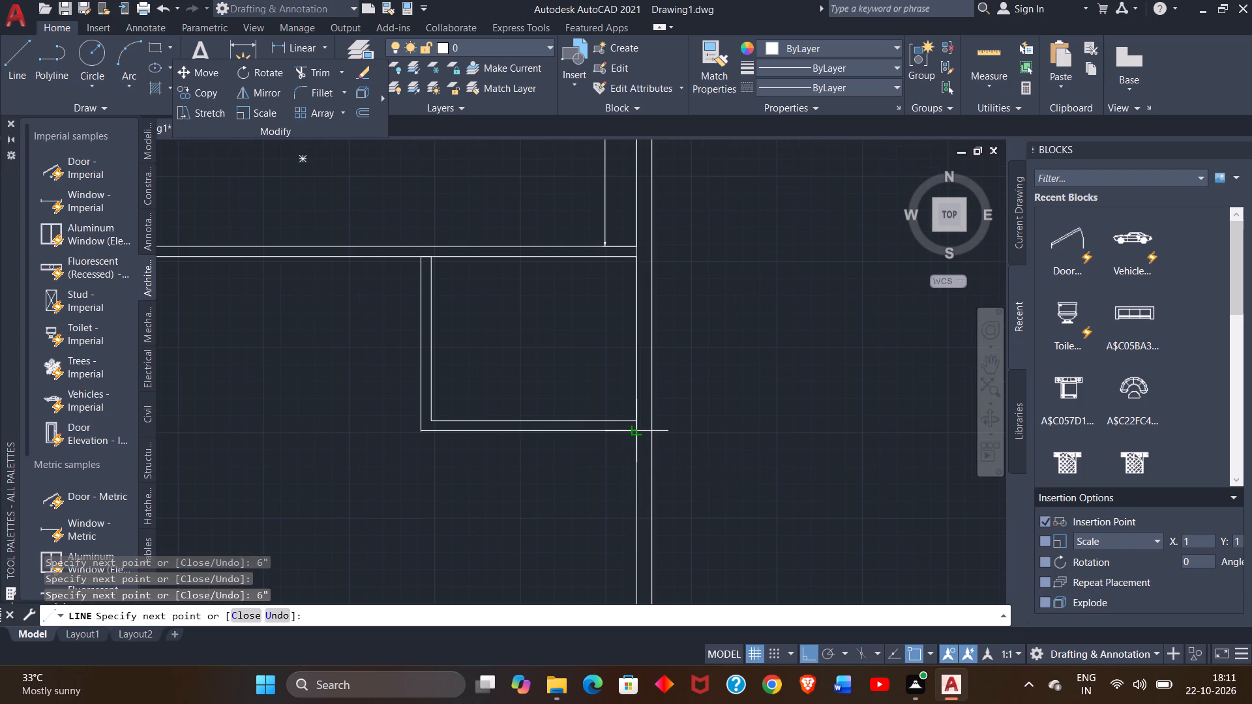
left_click(635, 433)
right_click(635, 433)
left_click(667, 439)
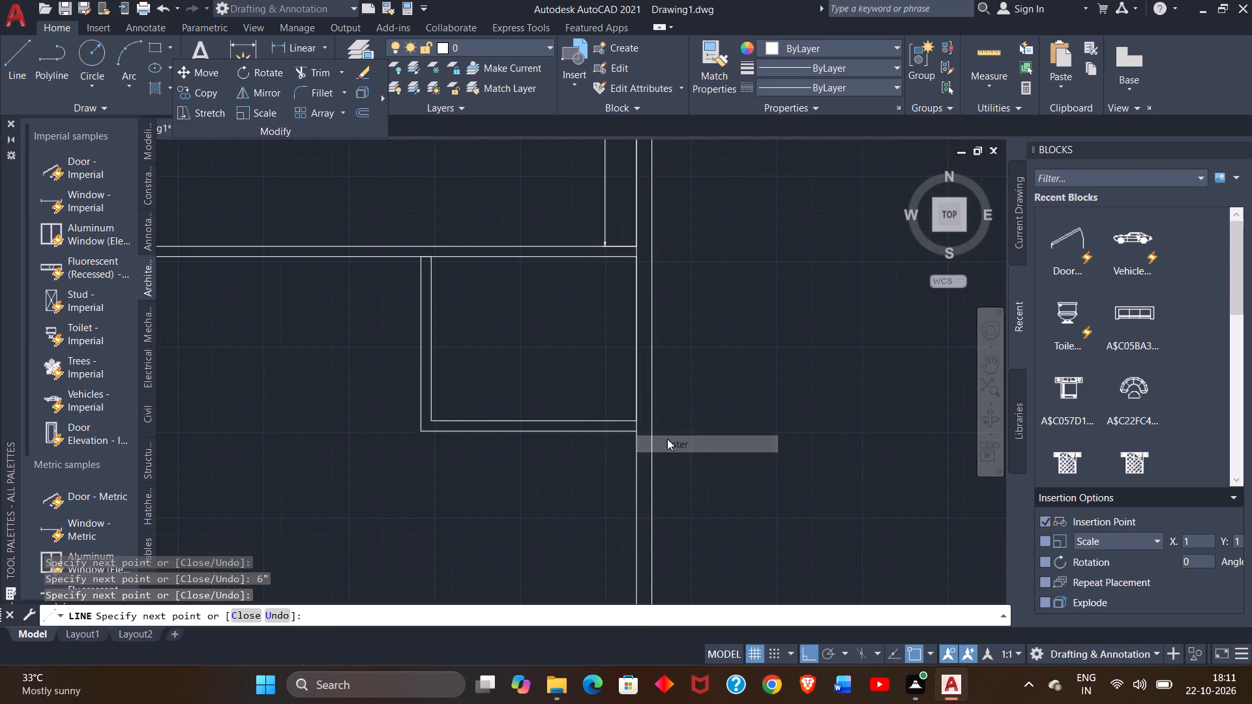
Draw a line 6' left along the partition from the new room's outer wall face, continuing 6' down.
left_click(999, 360)
left_click_drag(745, 407, 949, 420)
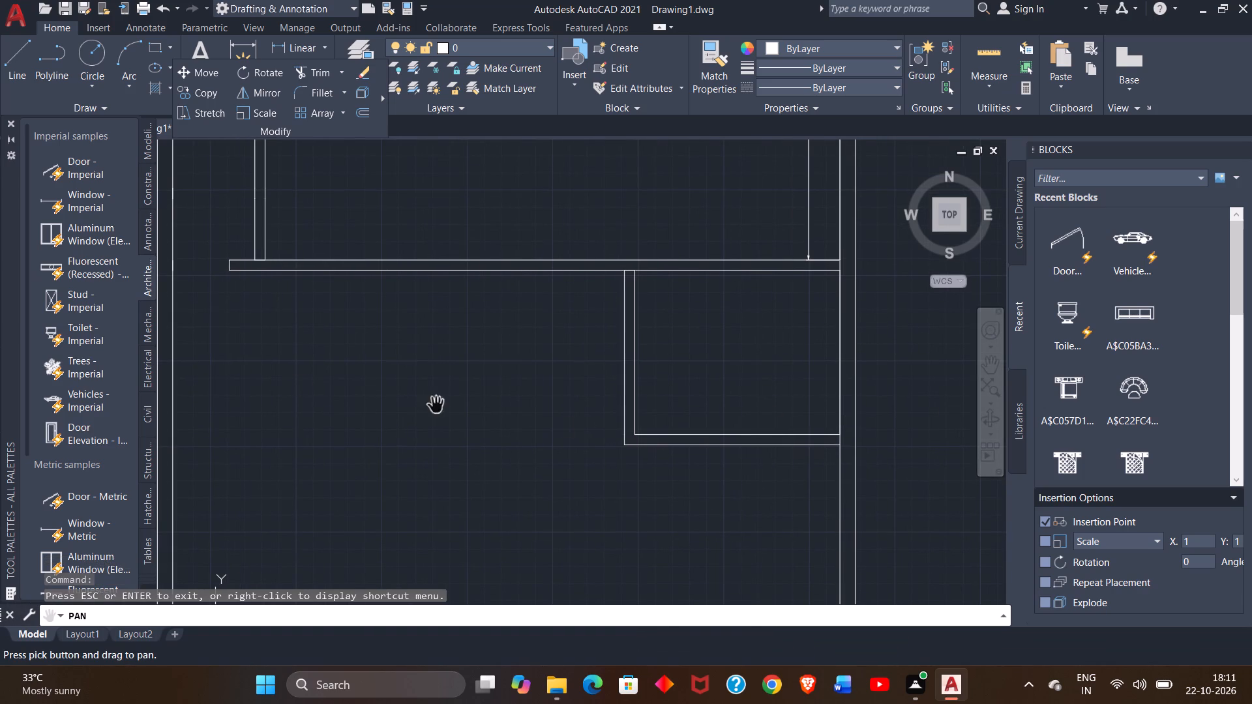
left_click(14, 68)
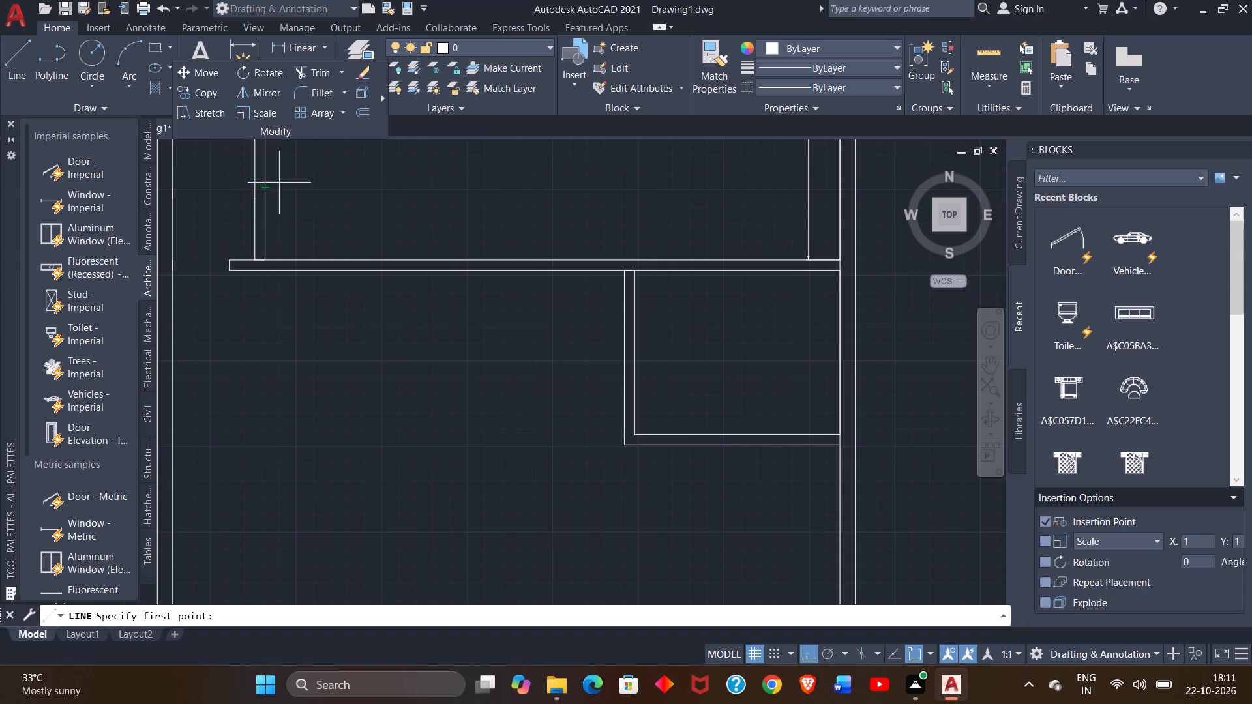
left_click(621, 274)
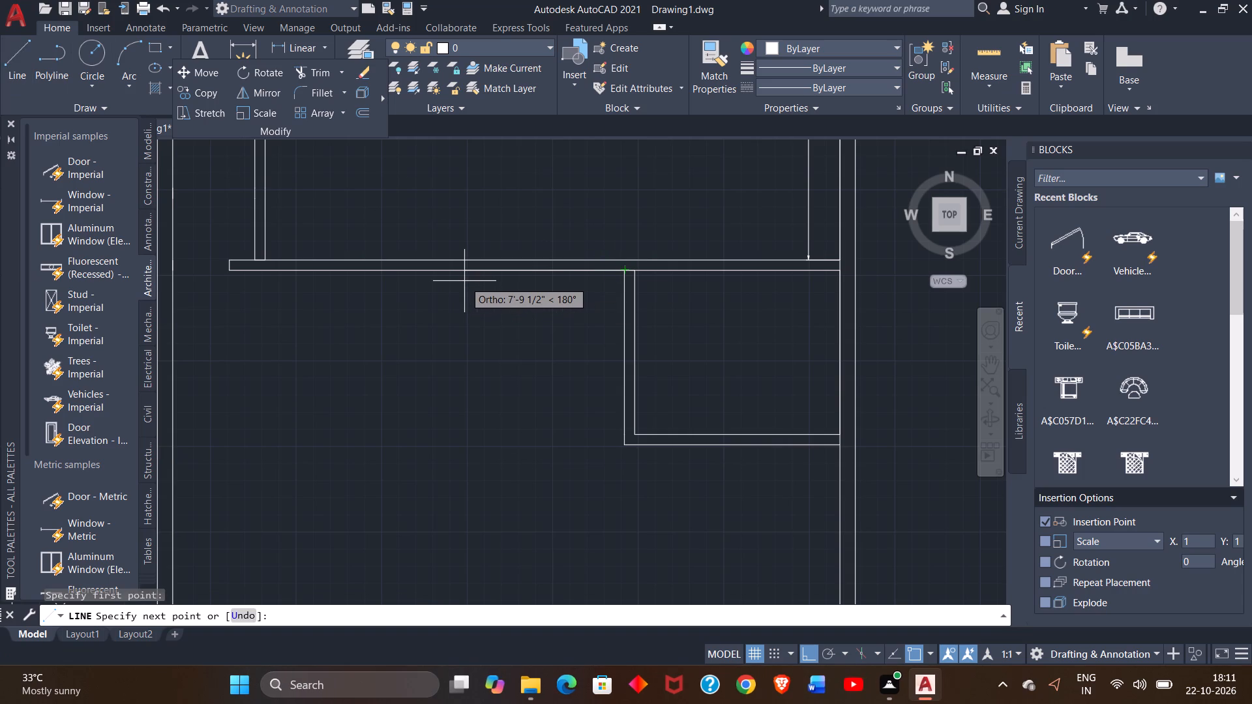
type("6'")
key("shift+Return")
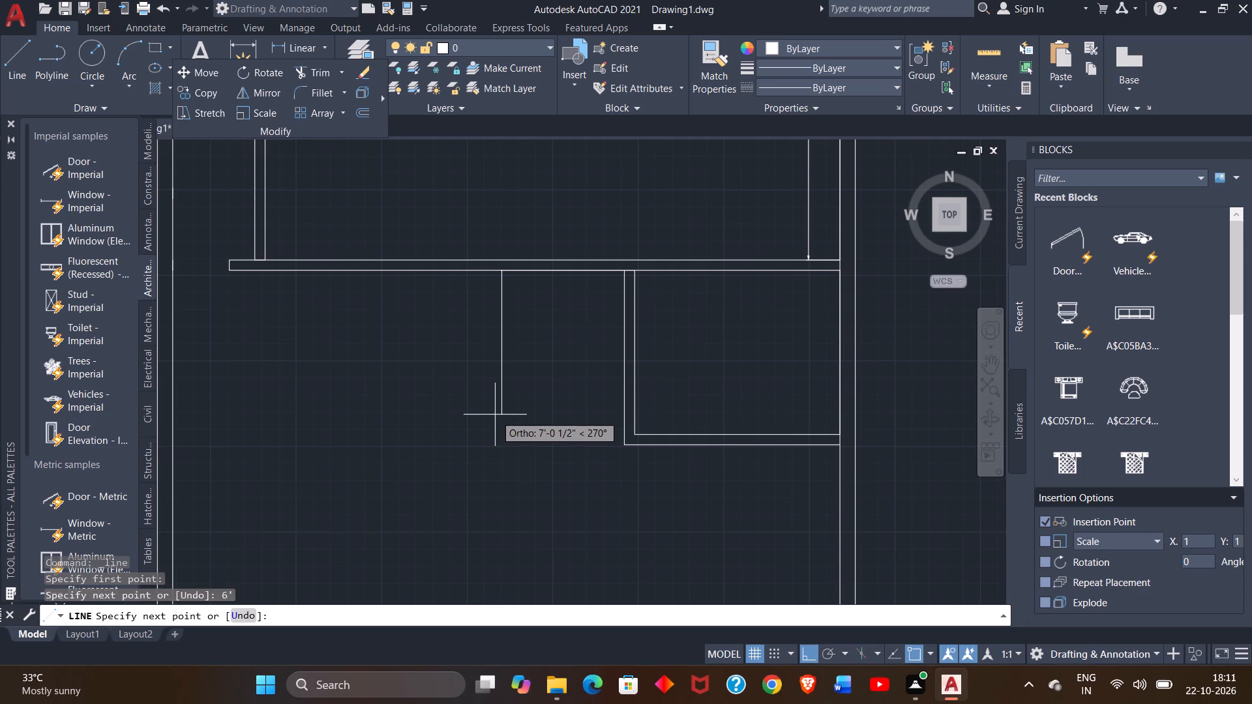
type("6'")
key("Return")
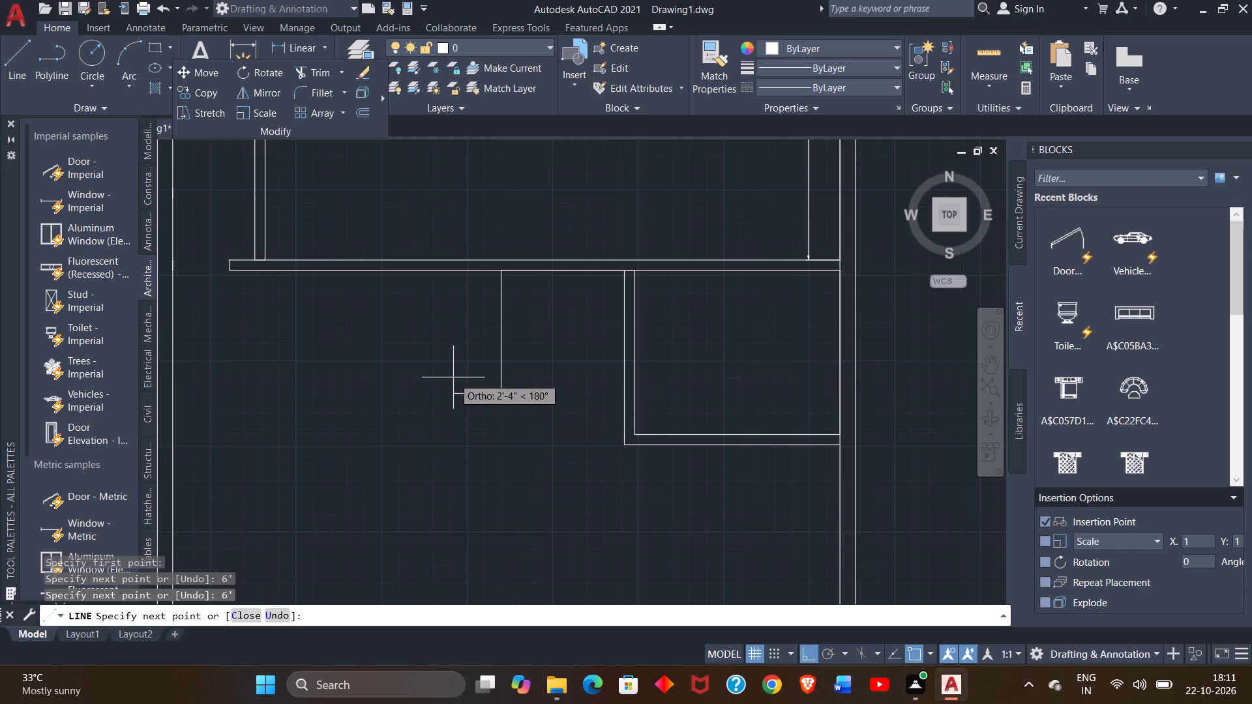
Close the 6' line into a 6" thick stub wall by drawing its end and its other face back up to the partition.
scroll(453, 377, "up", 2, "ctrl")
scroll(474, 387, "down", 1, "ctrl")
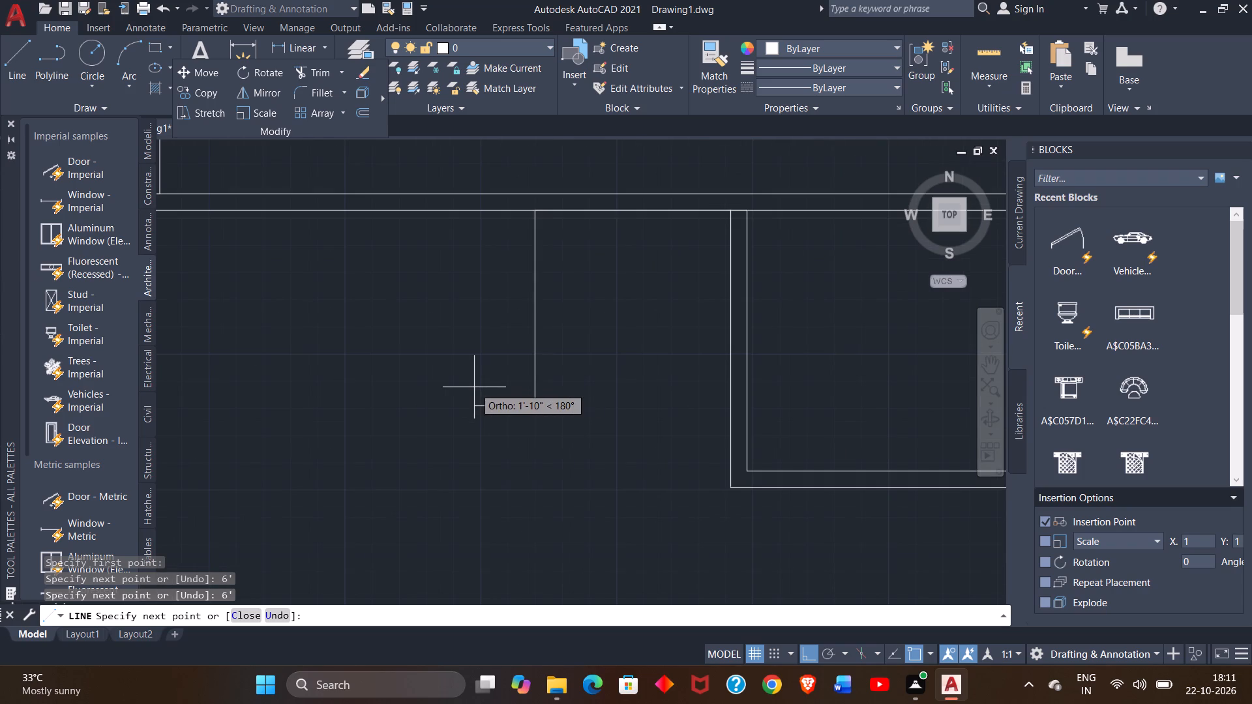
key("6")
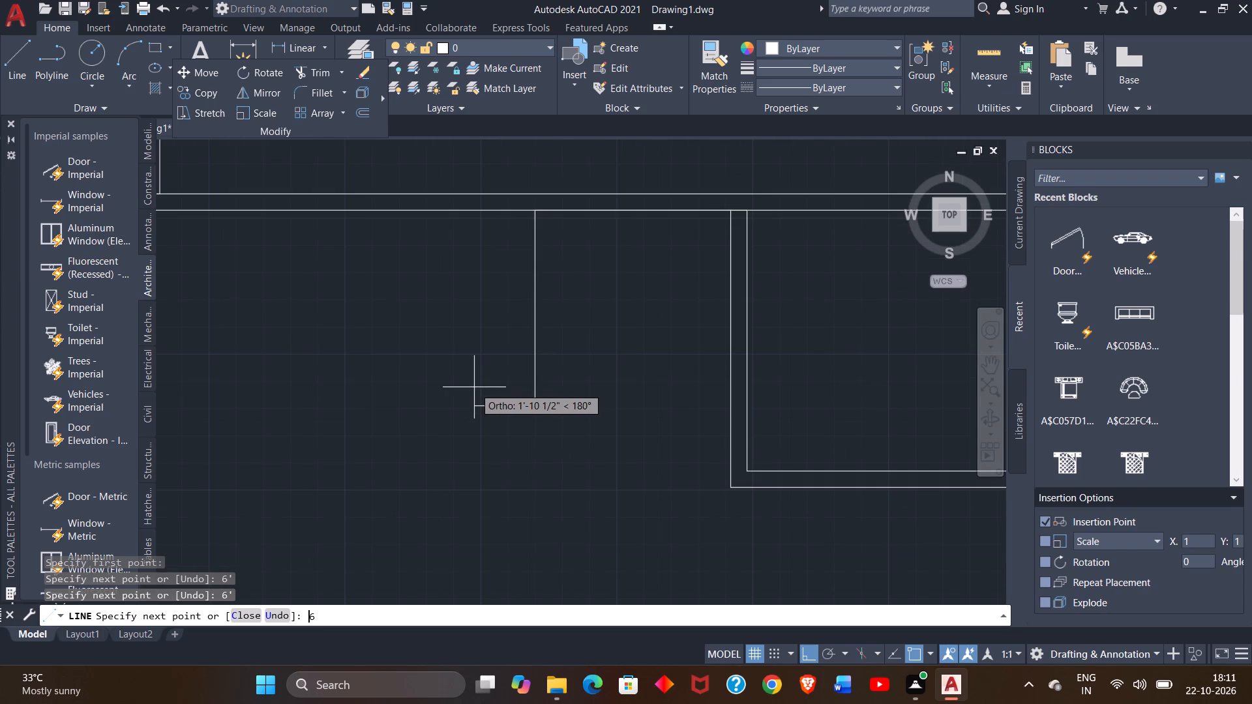
key("shift+quotedbl")
key("Return")
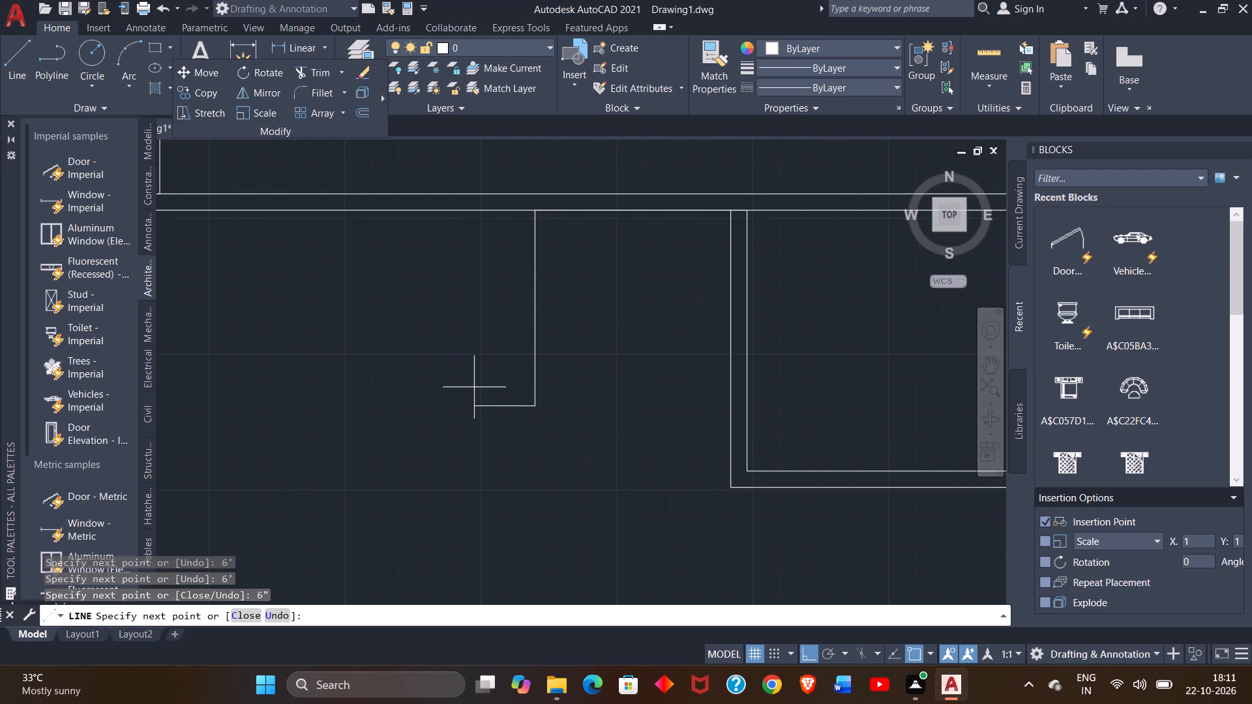
left_click(514, 210)
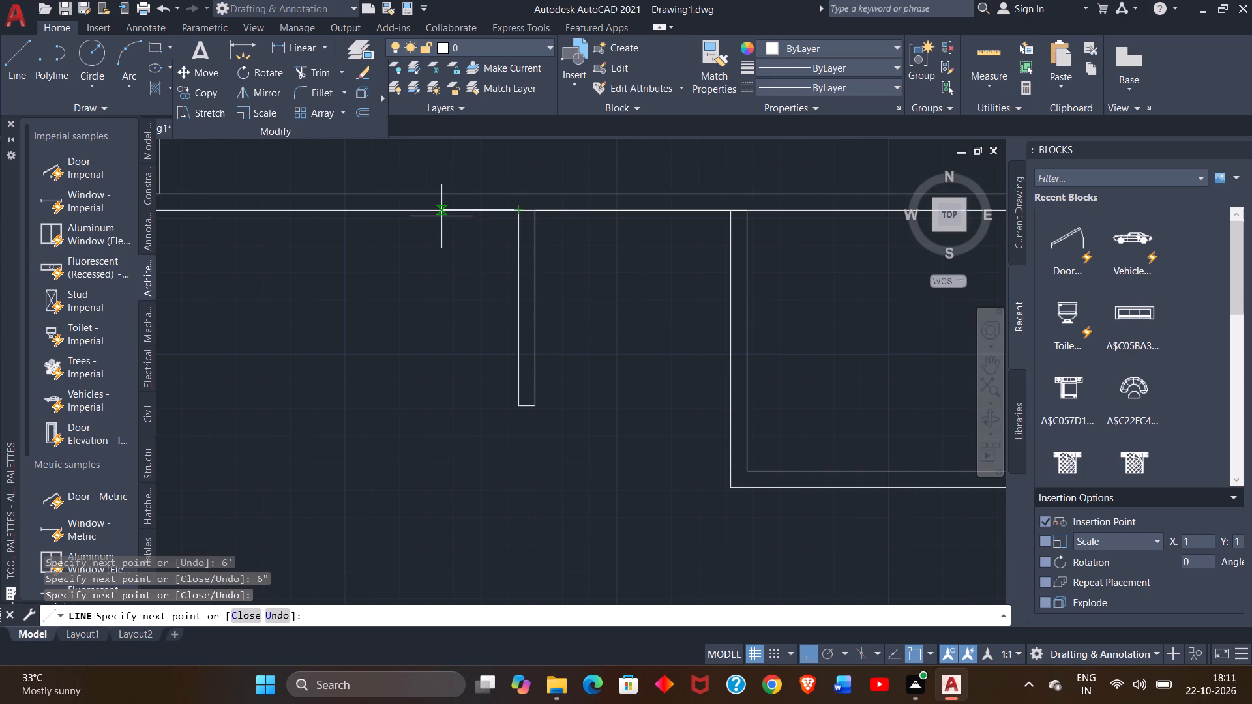
scroll(441, 216, "down", 1, "ctrl")
right_click(441, 216)
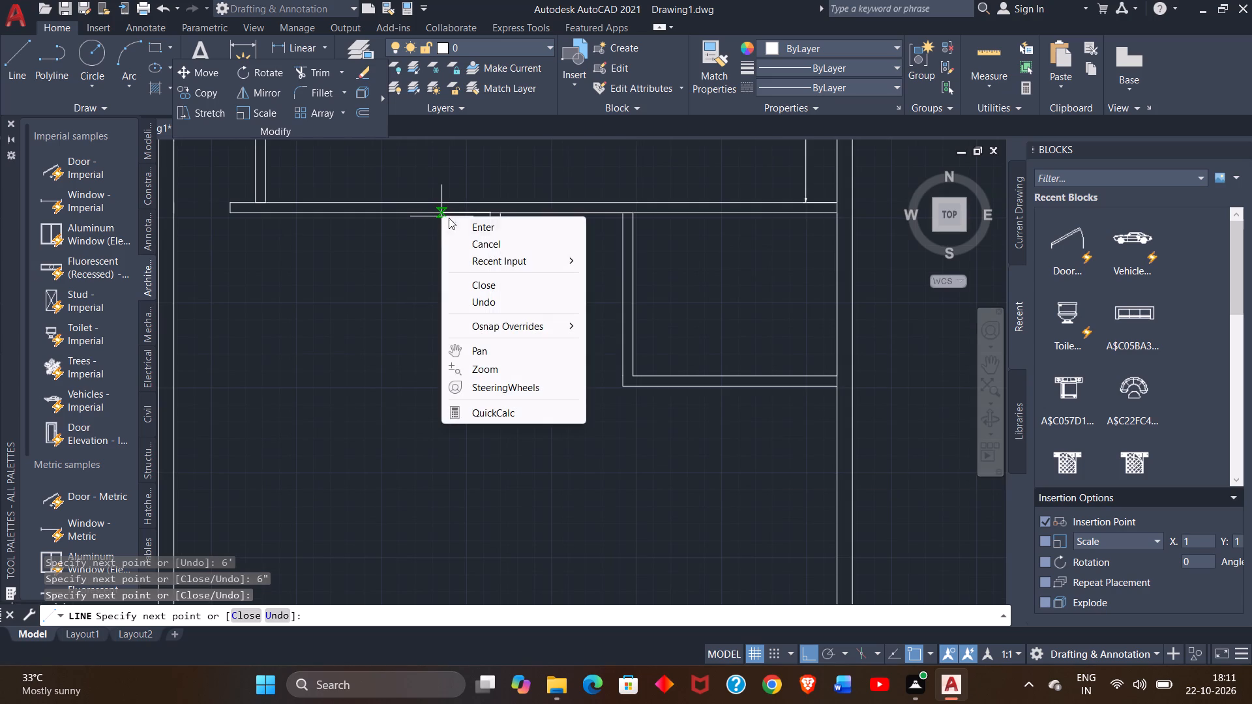
left_click(472, 224)
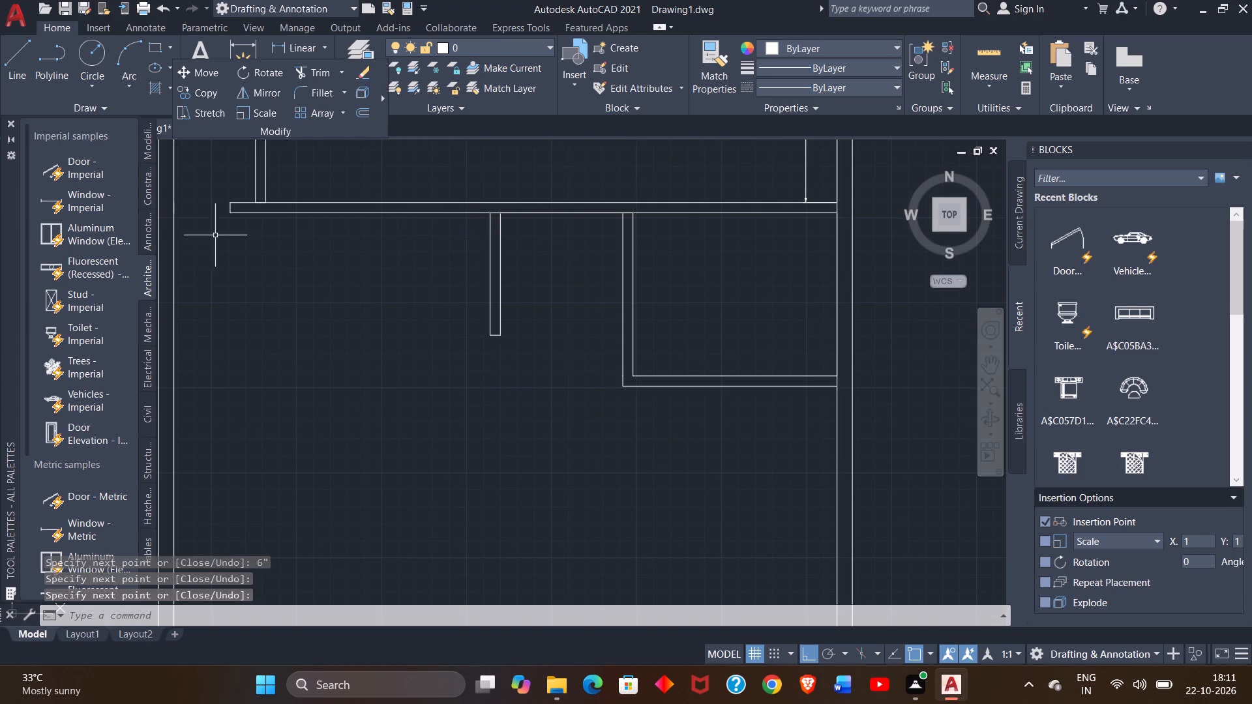
Draw a line from the stub wall's lower right corner 1' up its face and 1' right toward the small room.
left_click(19, 79)
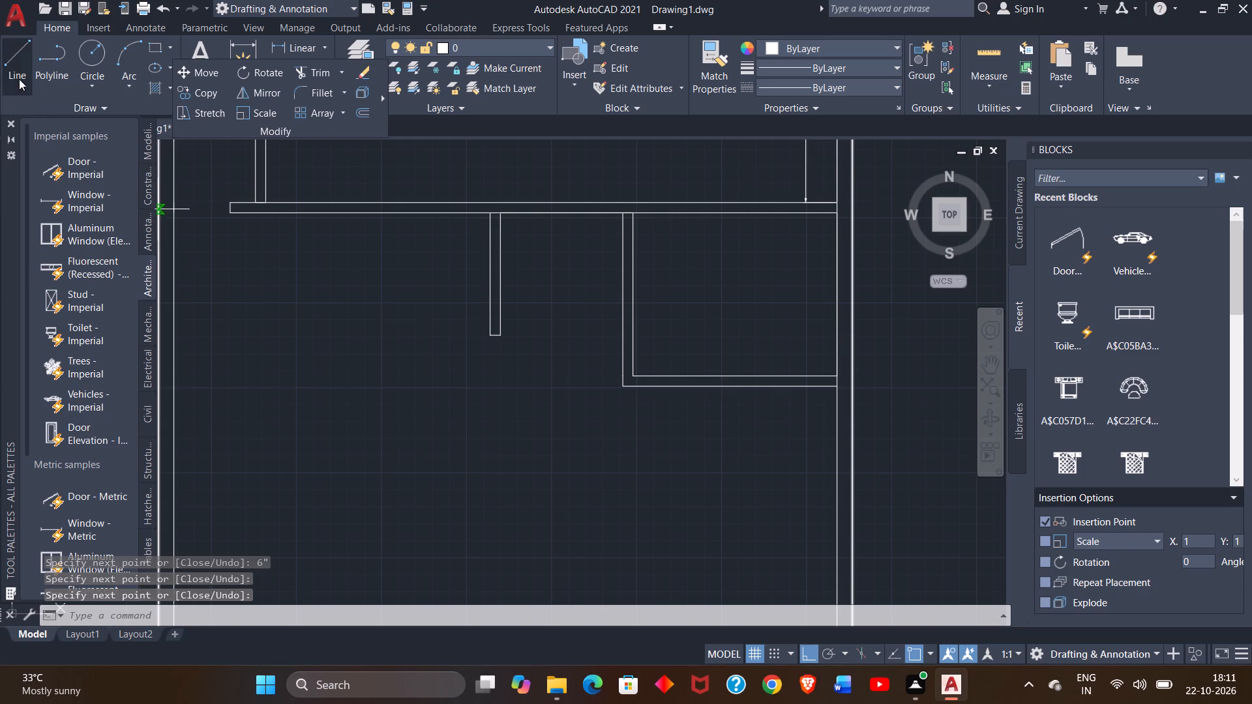
scroll(530, 304, "up", 2, "ctrl")
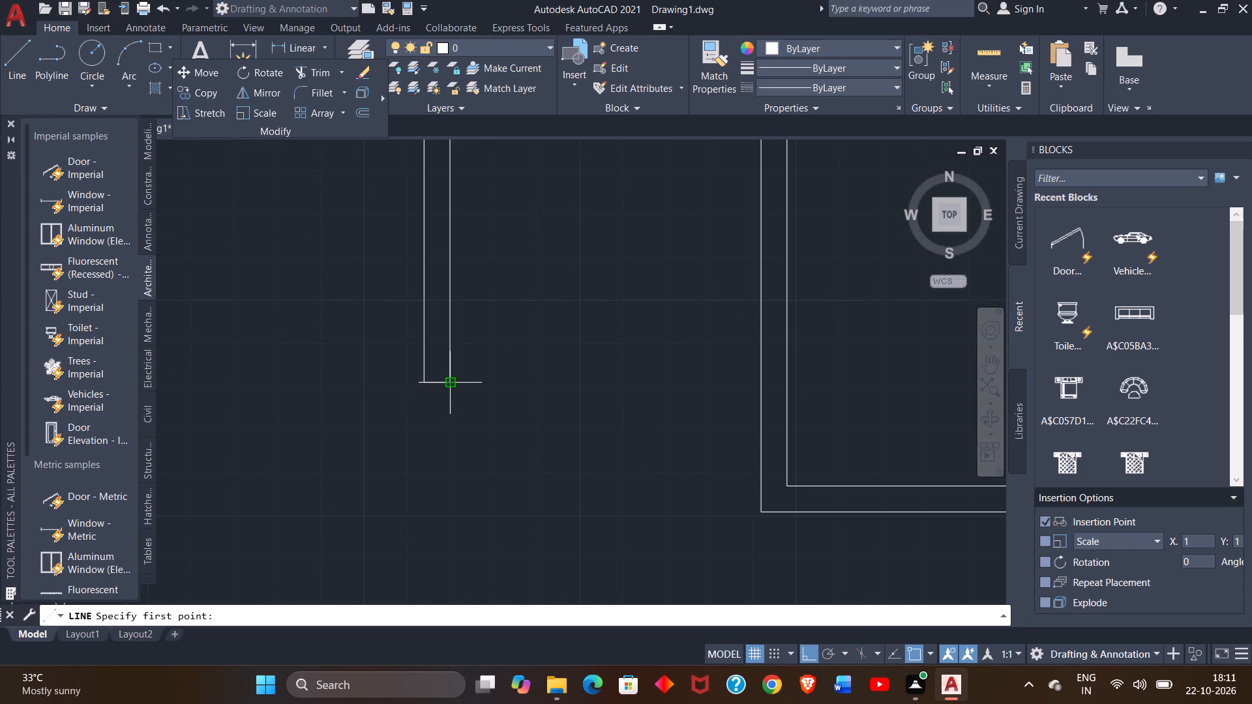
left_click_drag(451, 383, 449, 360)
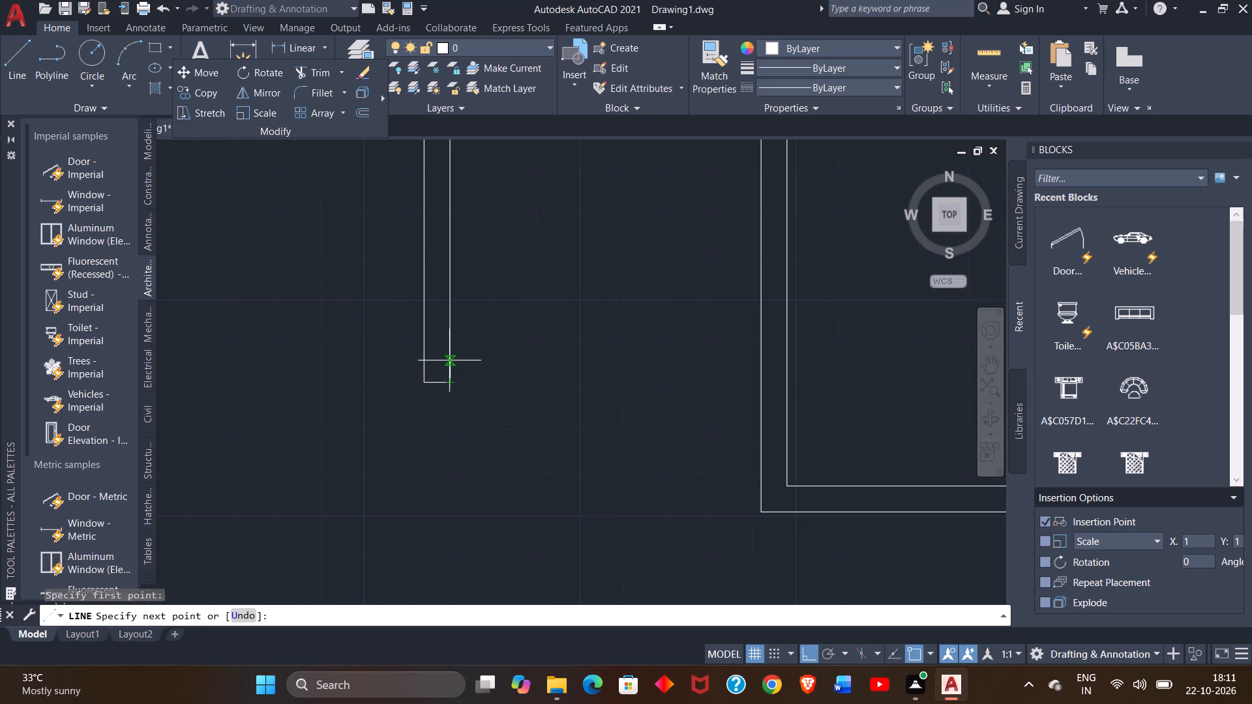
left_click_drag(449, 360, 449, 360)
type("1'")
key("Return")
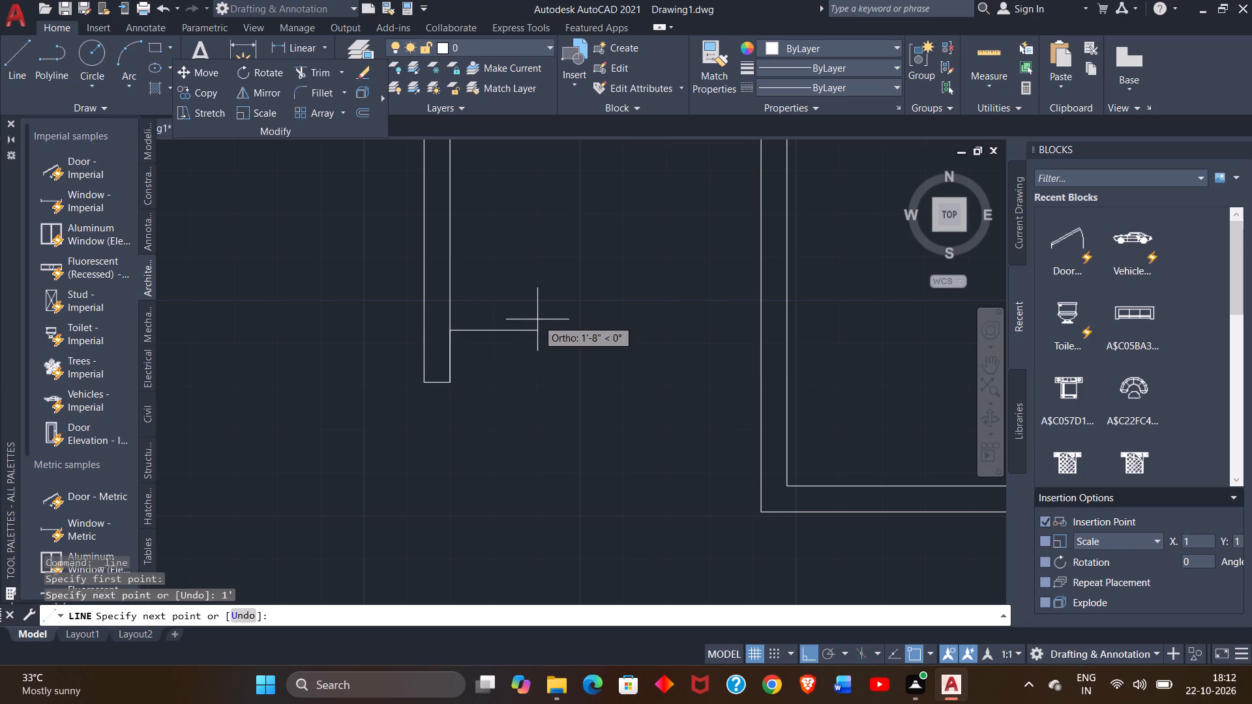
type("1'")
key("Return")
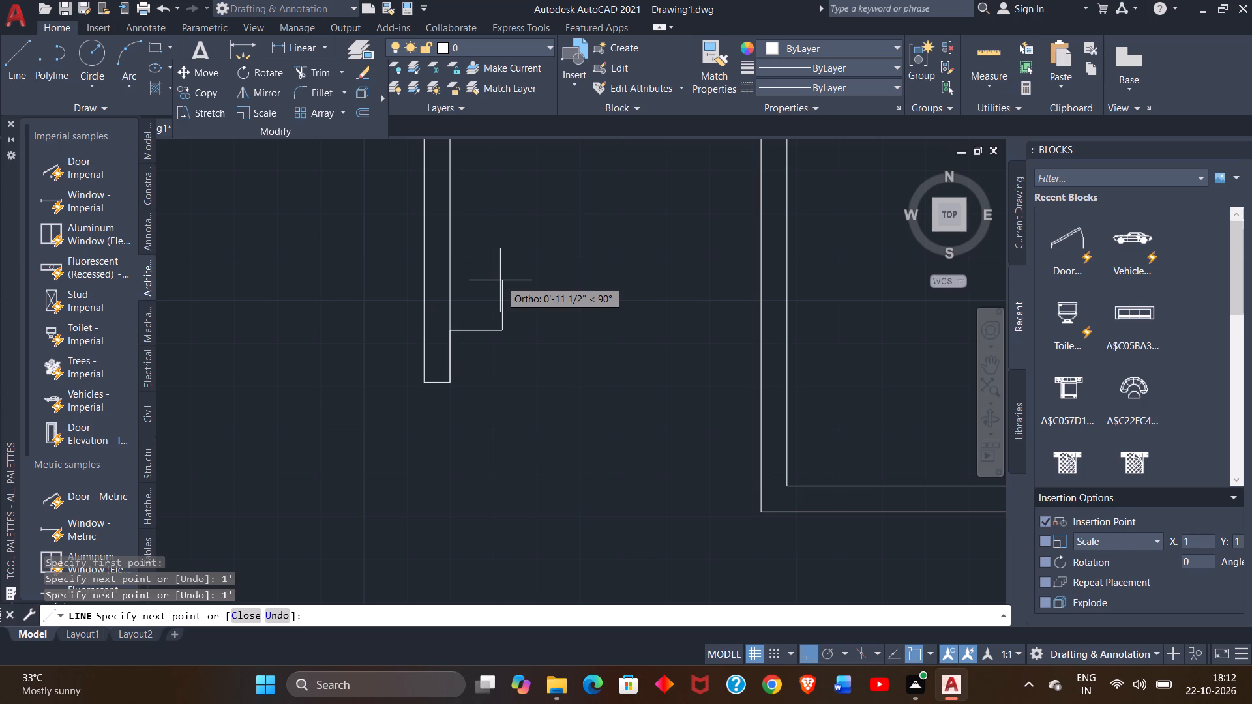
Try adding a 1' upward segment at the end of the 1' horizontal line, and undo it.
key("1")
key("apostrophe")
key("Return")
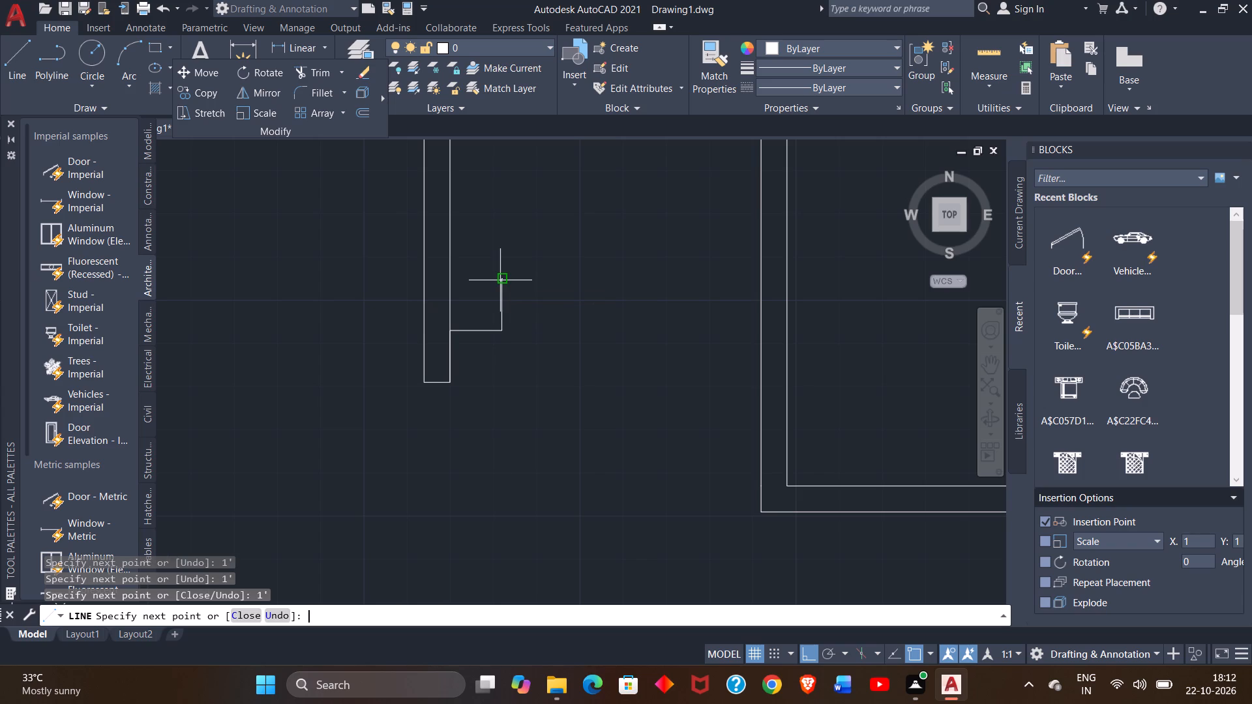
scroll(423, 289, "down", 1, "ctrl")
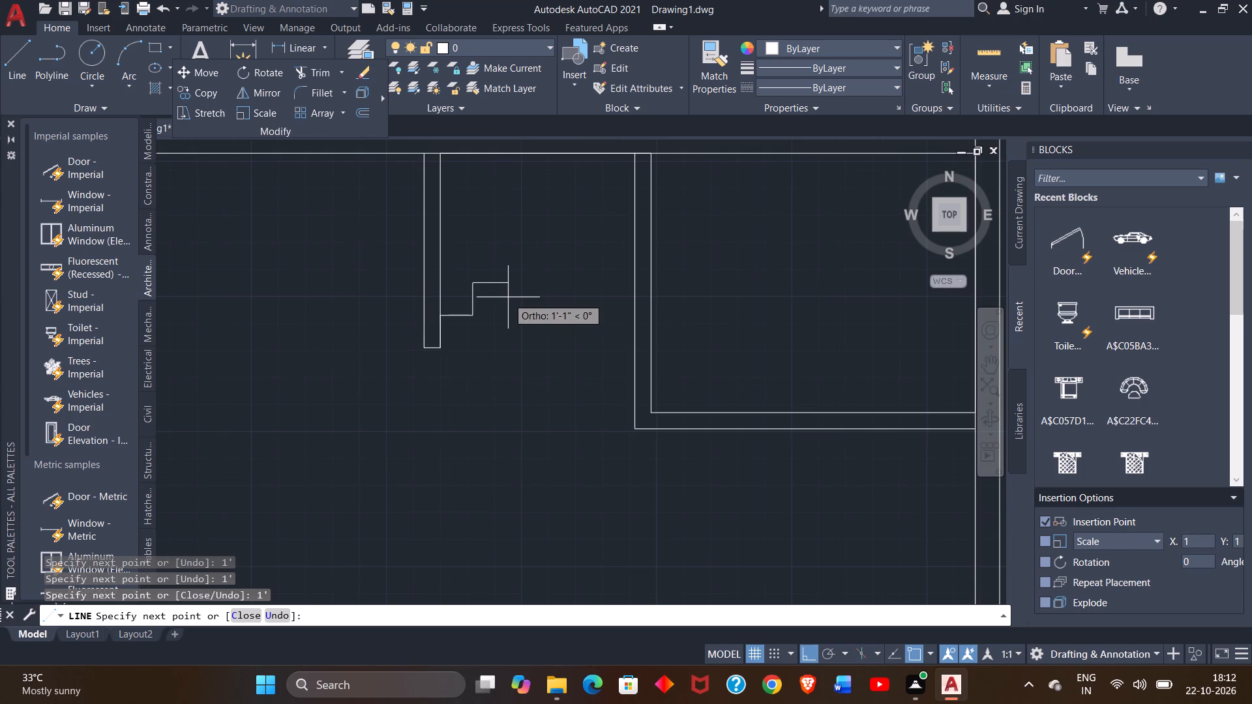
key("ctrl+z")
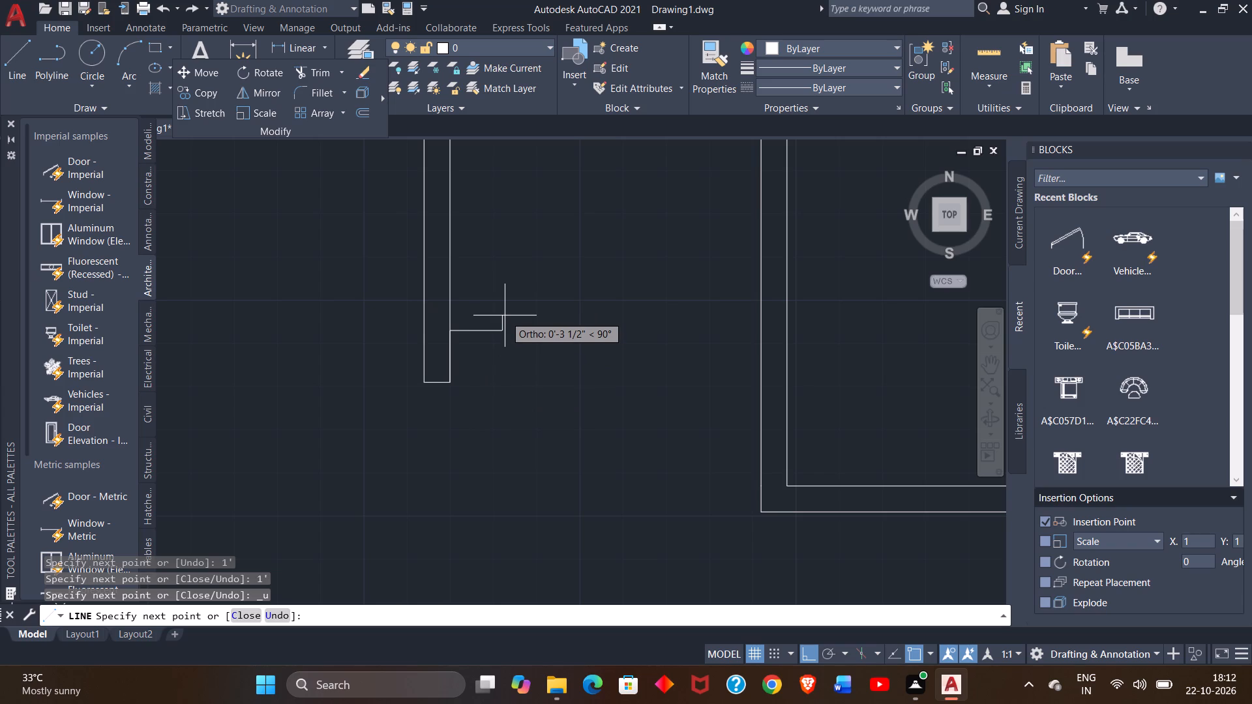
Close the 1' line into a 6" thick wall nib by drawing 6" up and back to the stub wall's face.
key("6")
key("shift+quotedbl")
key("Return")
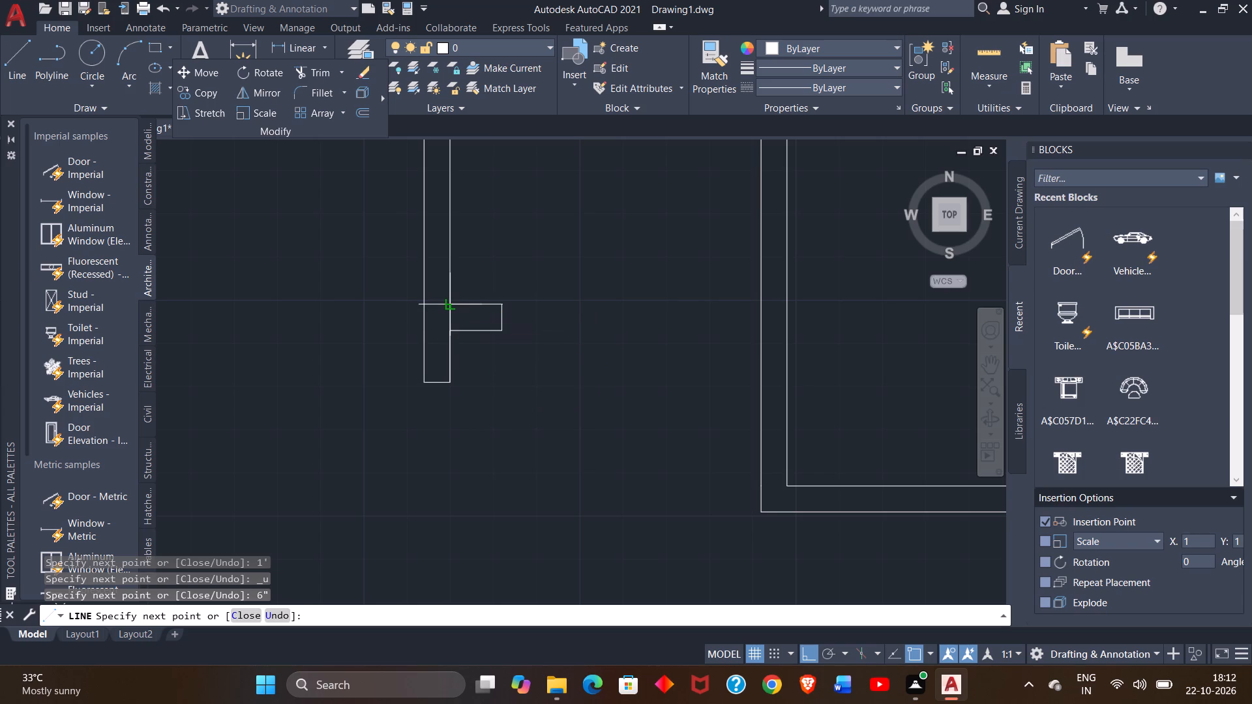
left_click(449, 302)
right_click(449, 302)
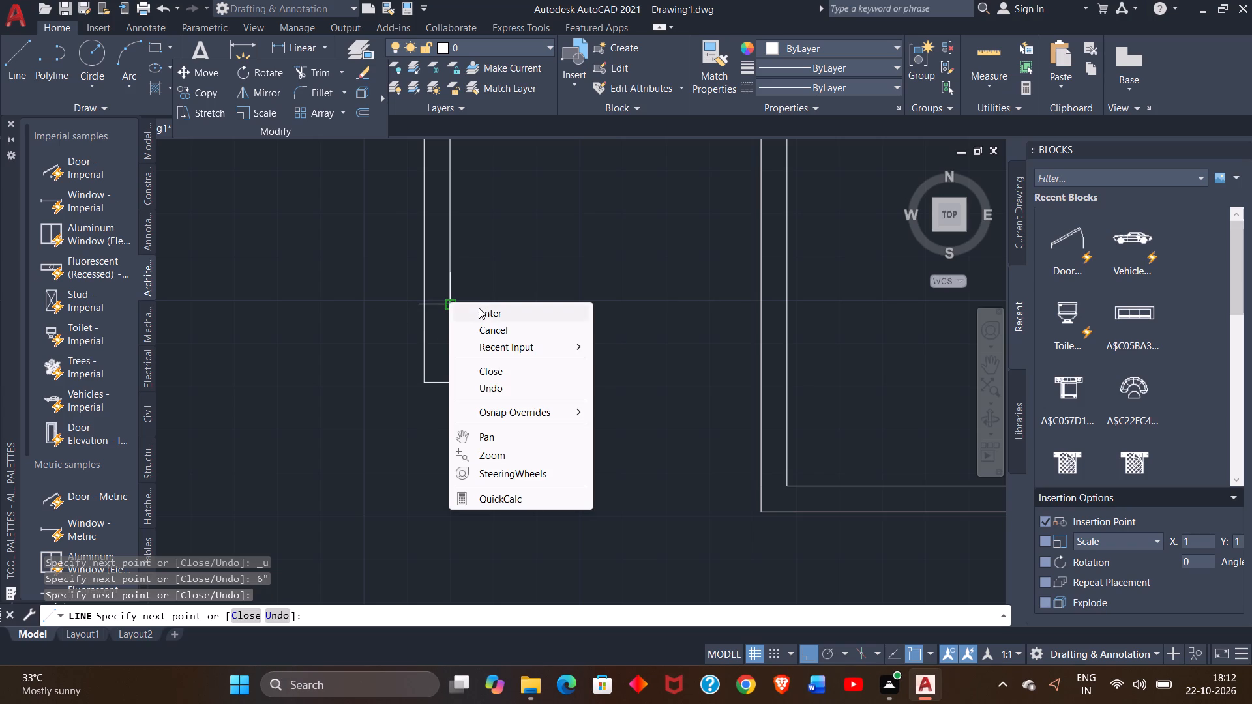
left_click(479, 308)
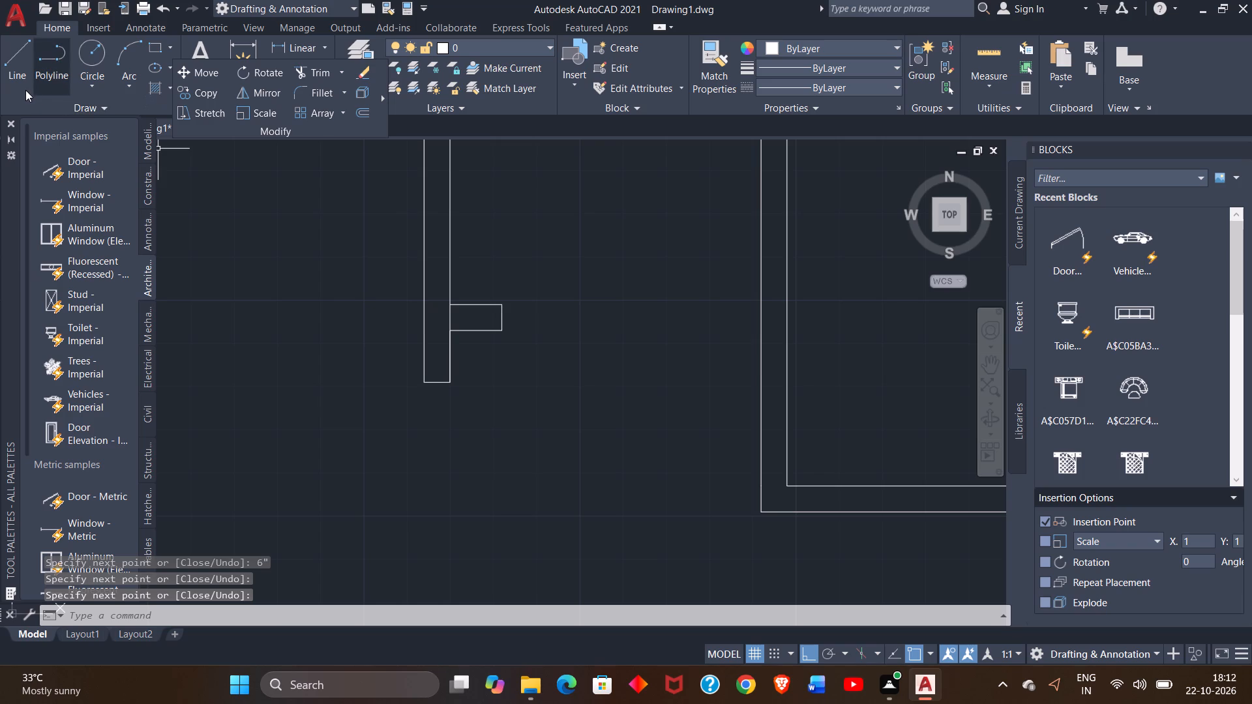
Draw a line from the nib's lower corner across to the small room's outer wall face, ending in a matching nib 6" thick and 1' long.
left_click(22, 85)
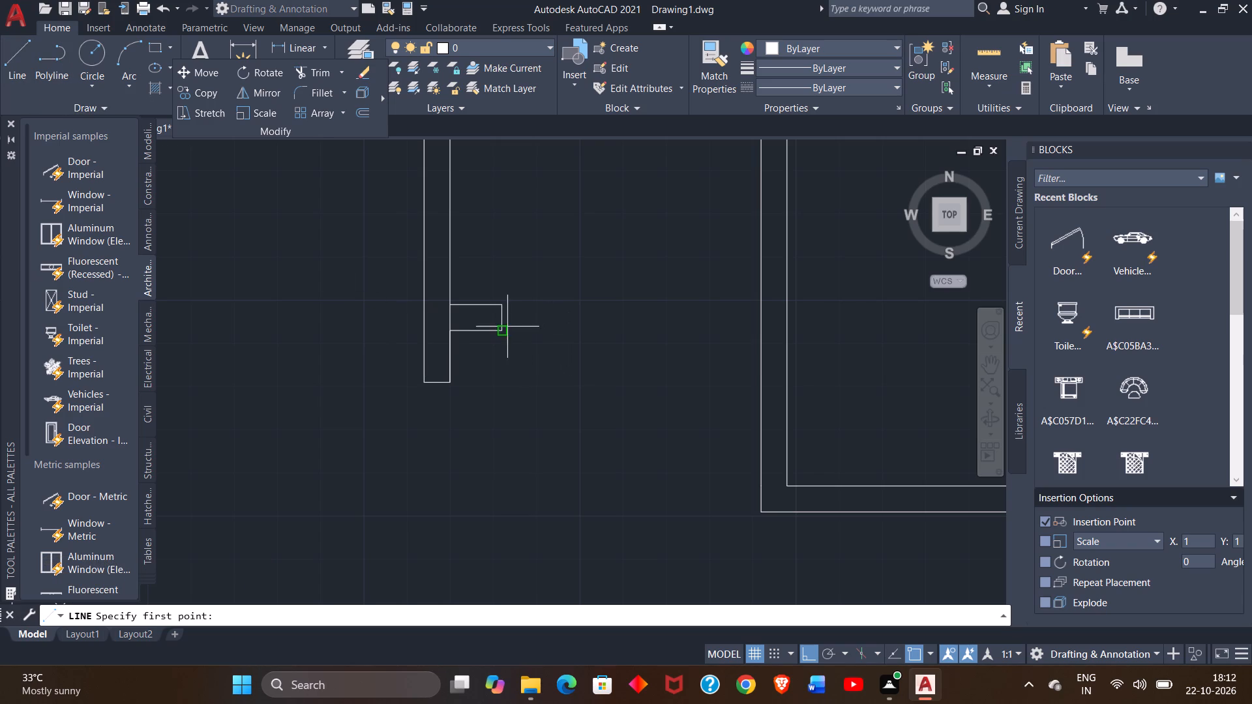
left_click_drag(502, 327, 732, 327)
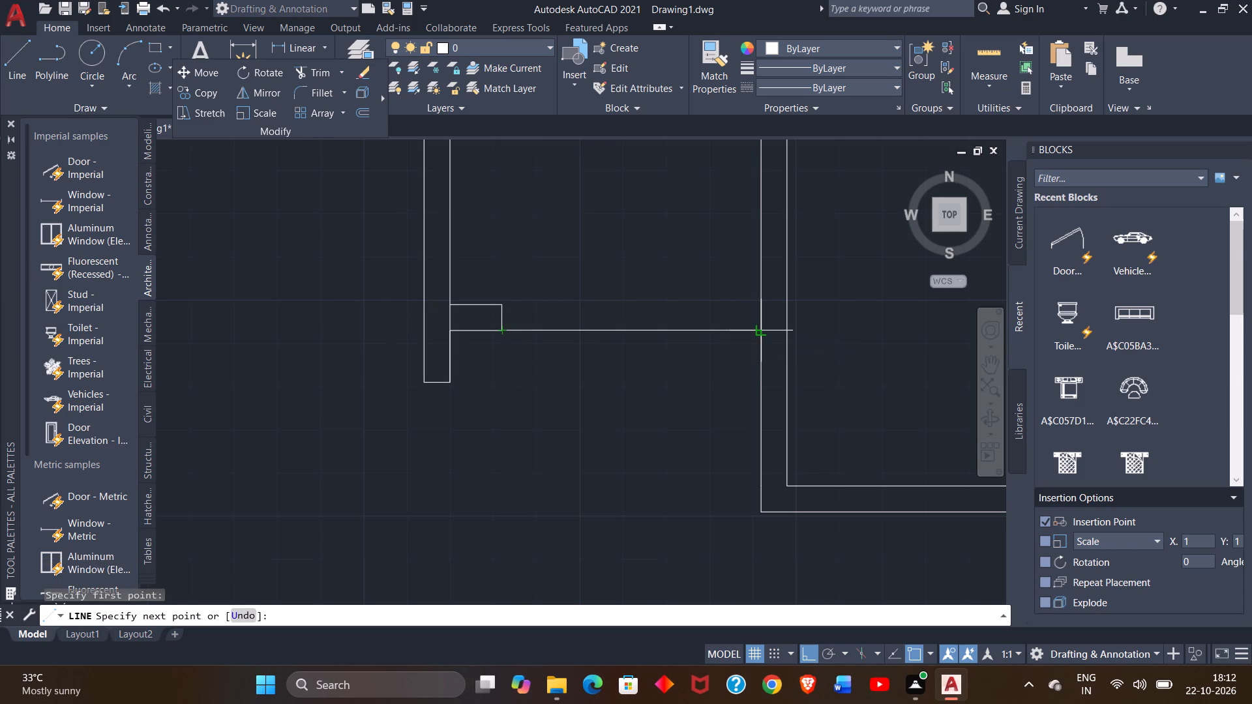
left_click(766, 335)
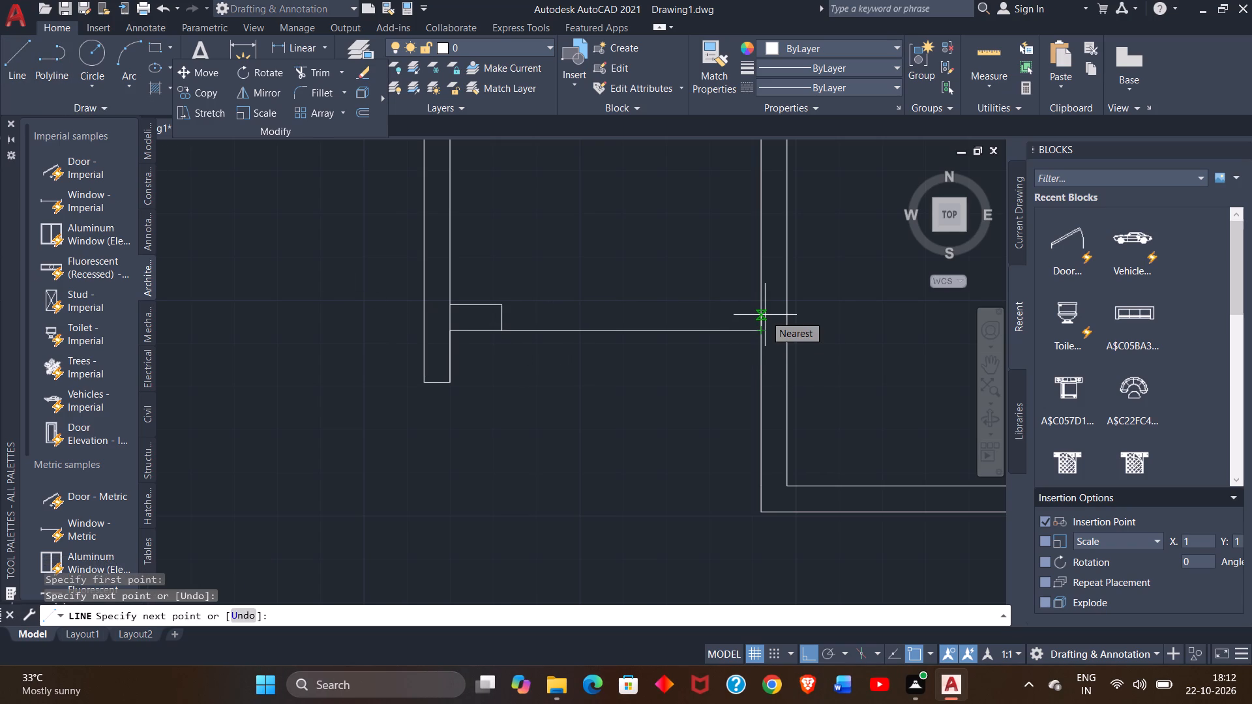
key("6")
key("shift+quotedbl")
key("Return")
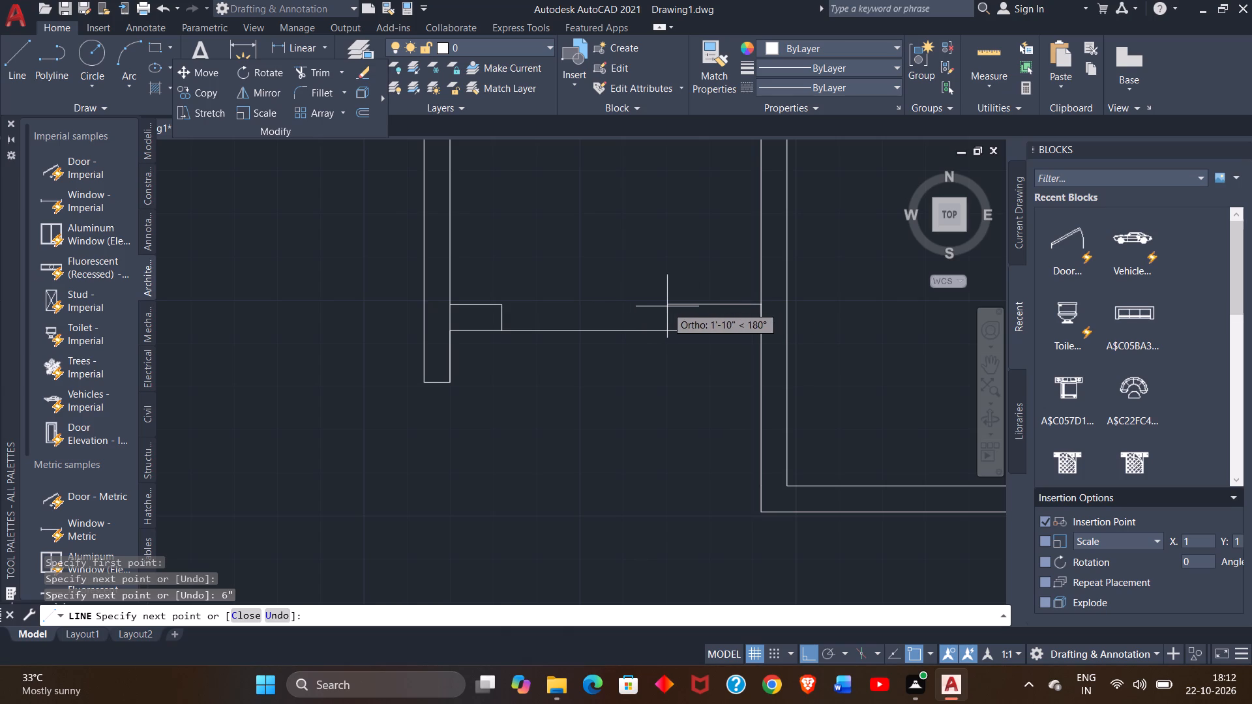
type("1'")
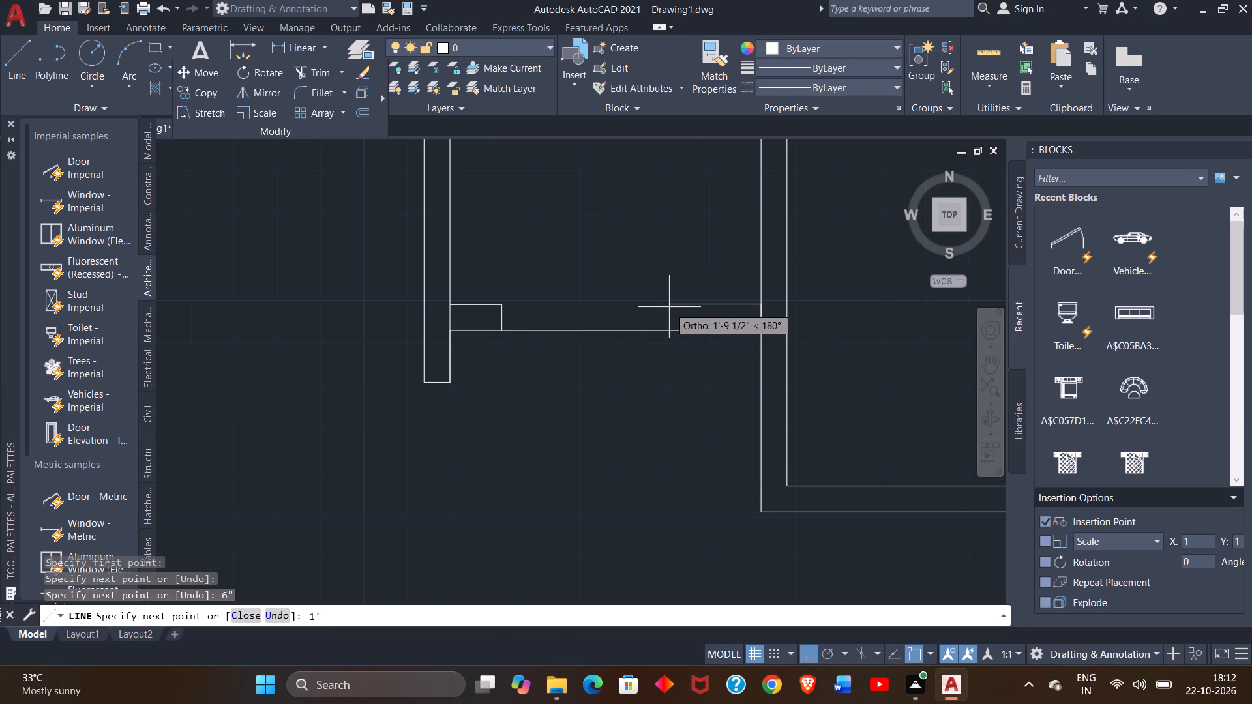
key("Return")
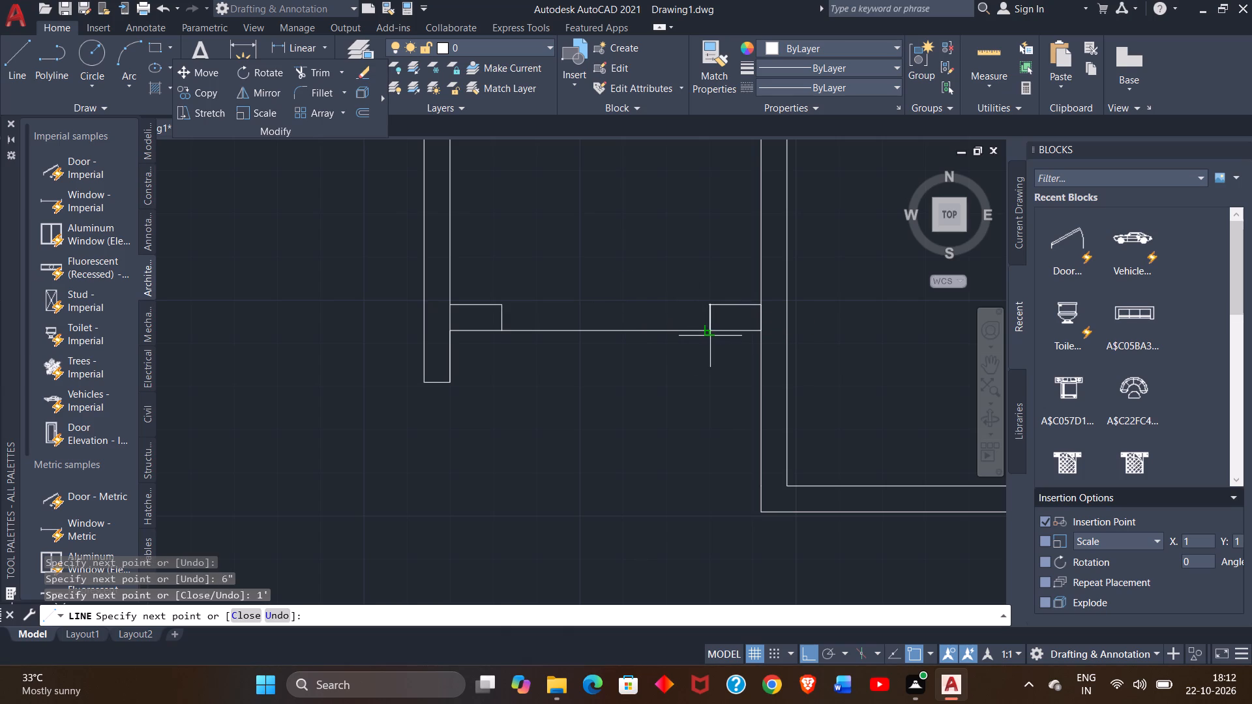
left_click(710, 333)
right_click(710, 333)
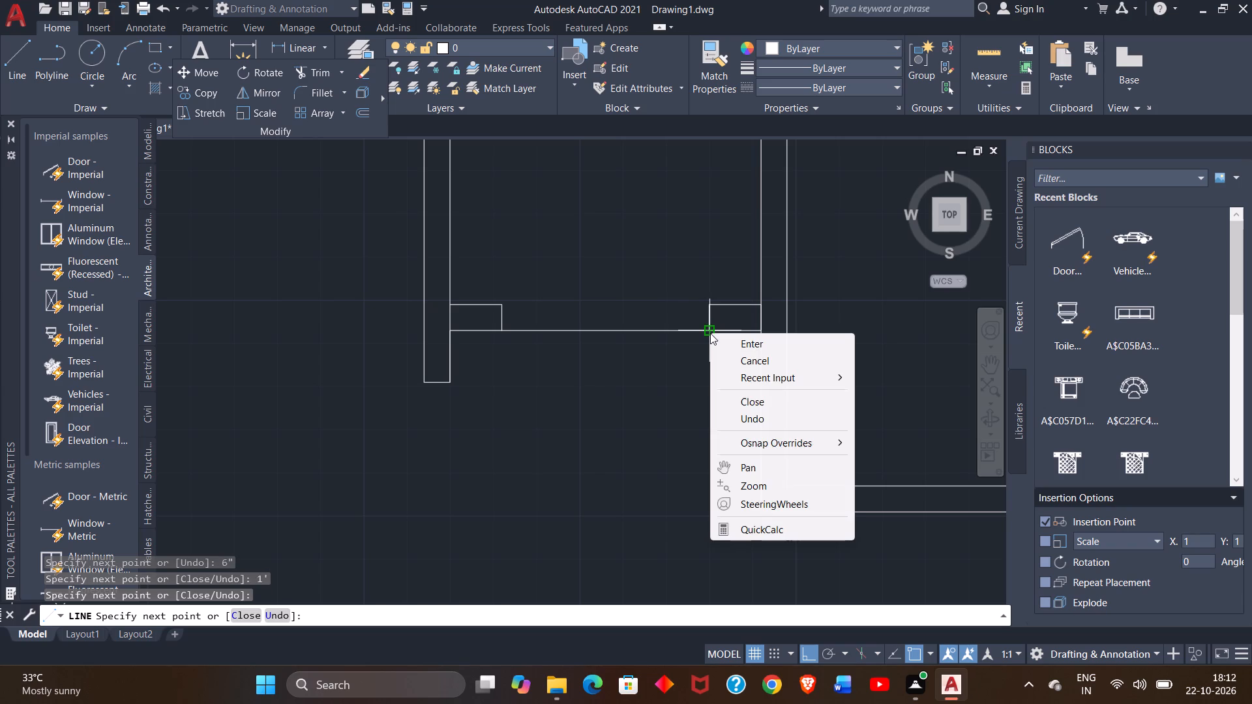
left_click(732, 343)
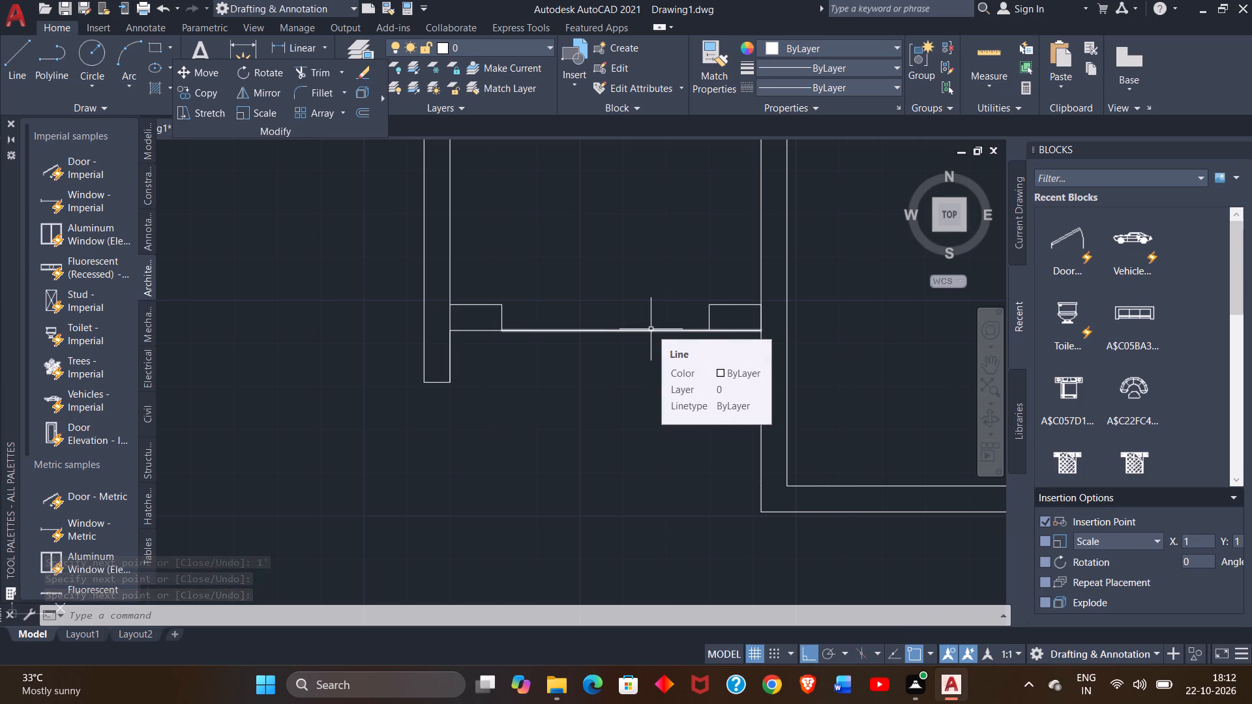
Start a line at the small room's inner upper-left corner, heading down along the inner face of its wall.
scroll(651, 329, "down", 2, "ctrl")
scroll(651, 329, "up", 1, "ctrl")
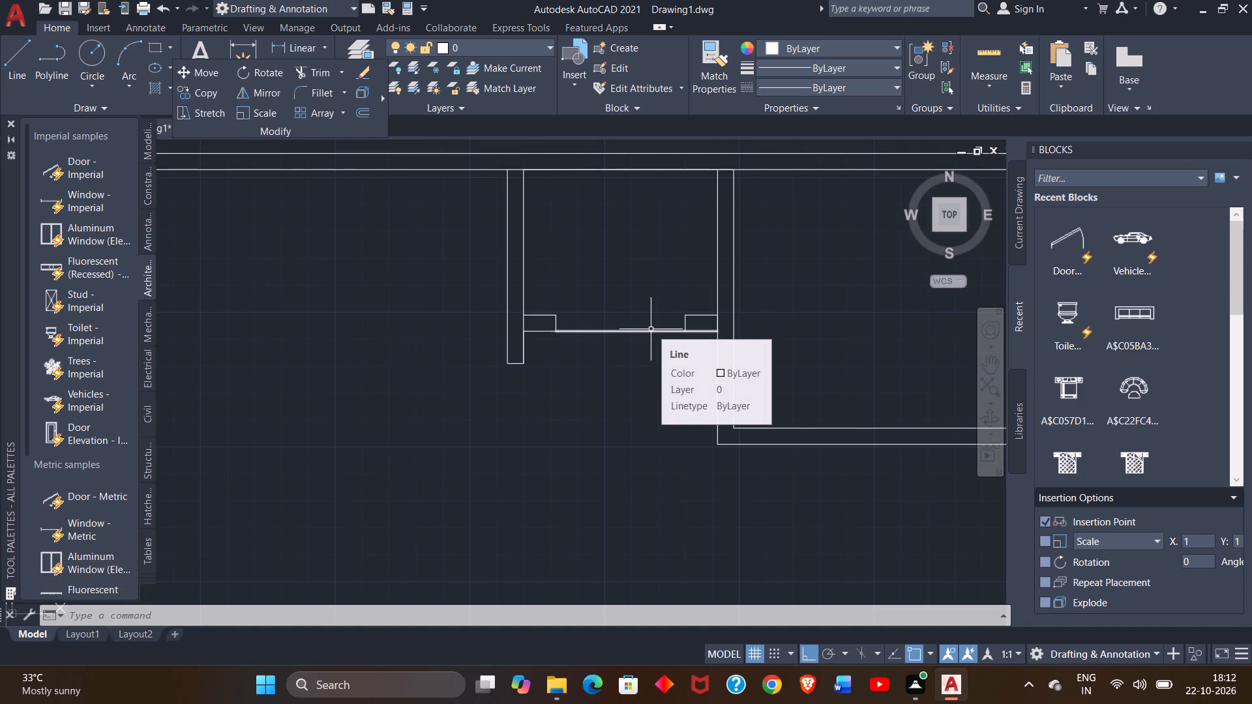
scroll(651, 329, "up", 1, "ctrl")
scroll(651, 329, "down", 1, "ctrl")
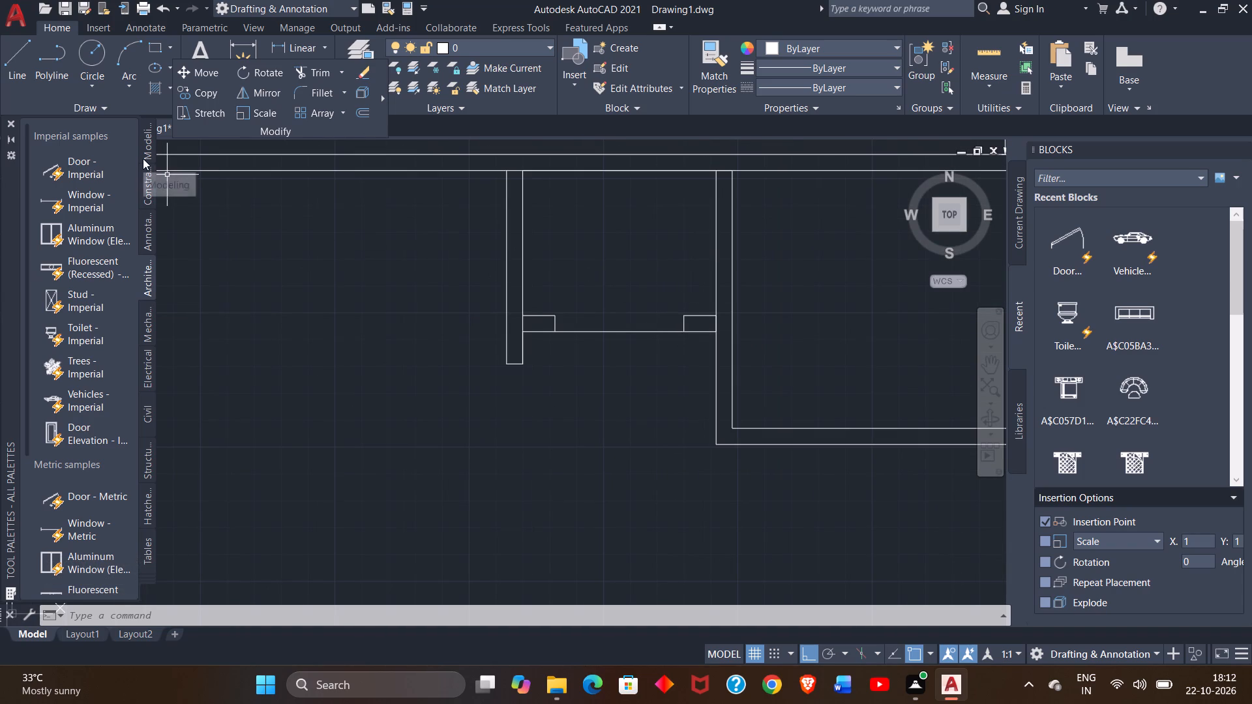
left_click(22, 63)
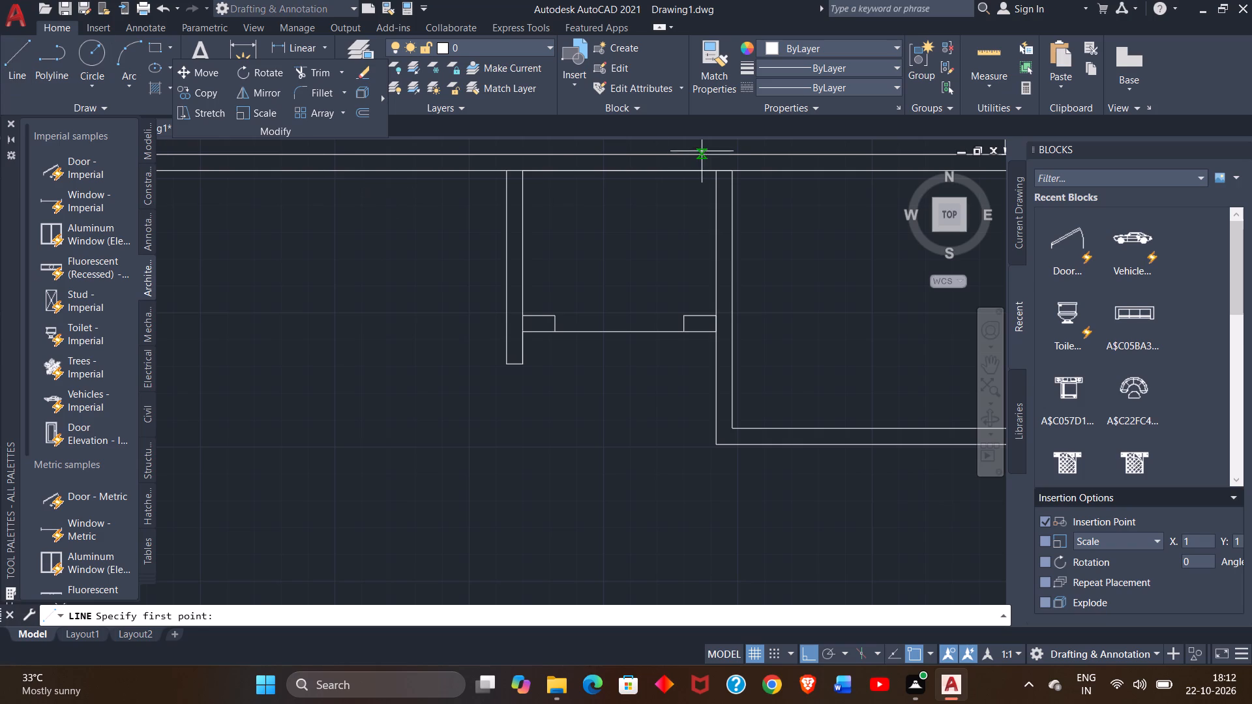
left_click_drag(736, 171, 743, 215)
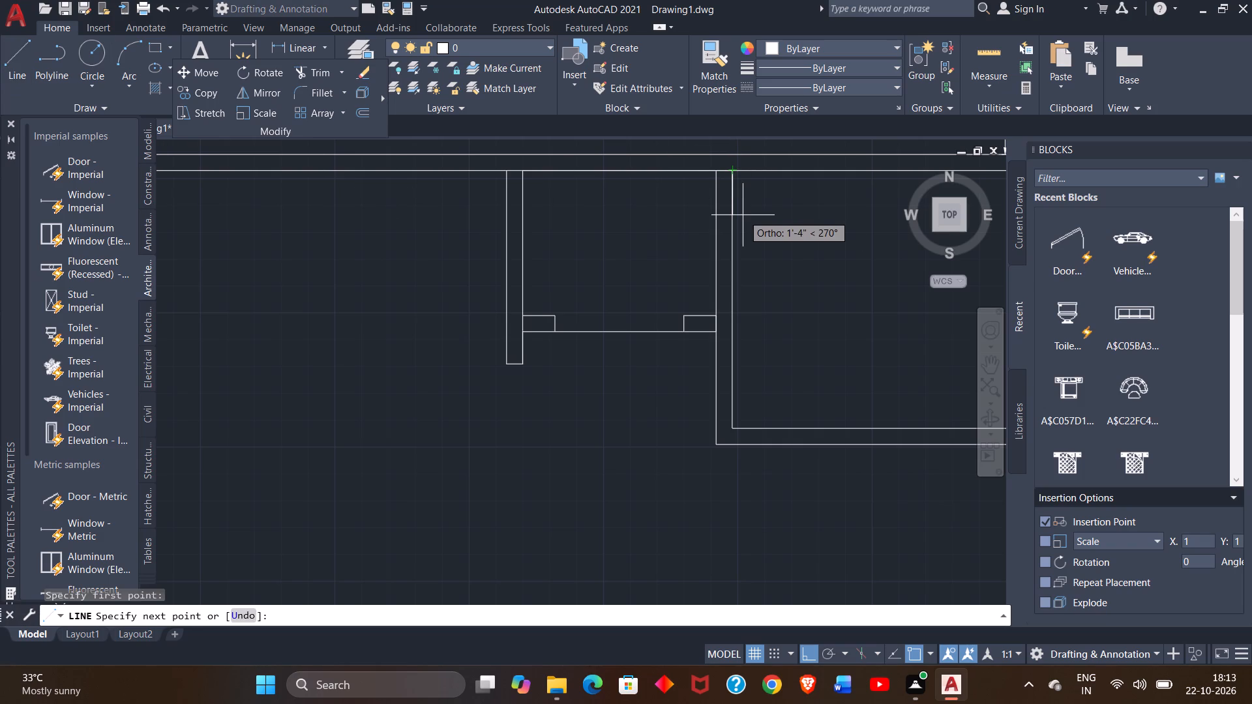
left_click_drag(743, 215, 740, 224)
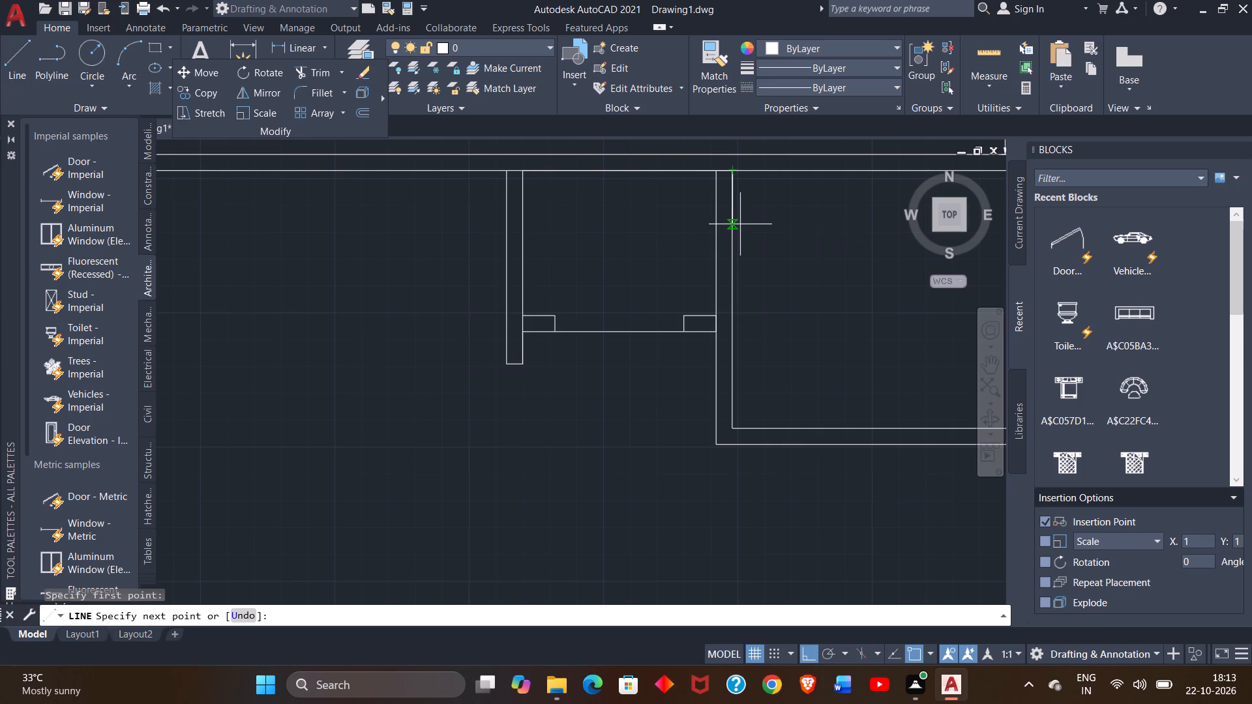
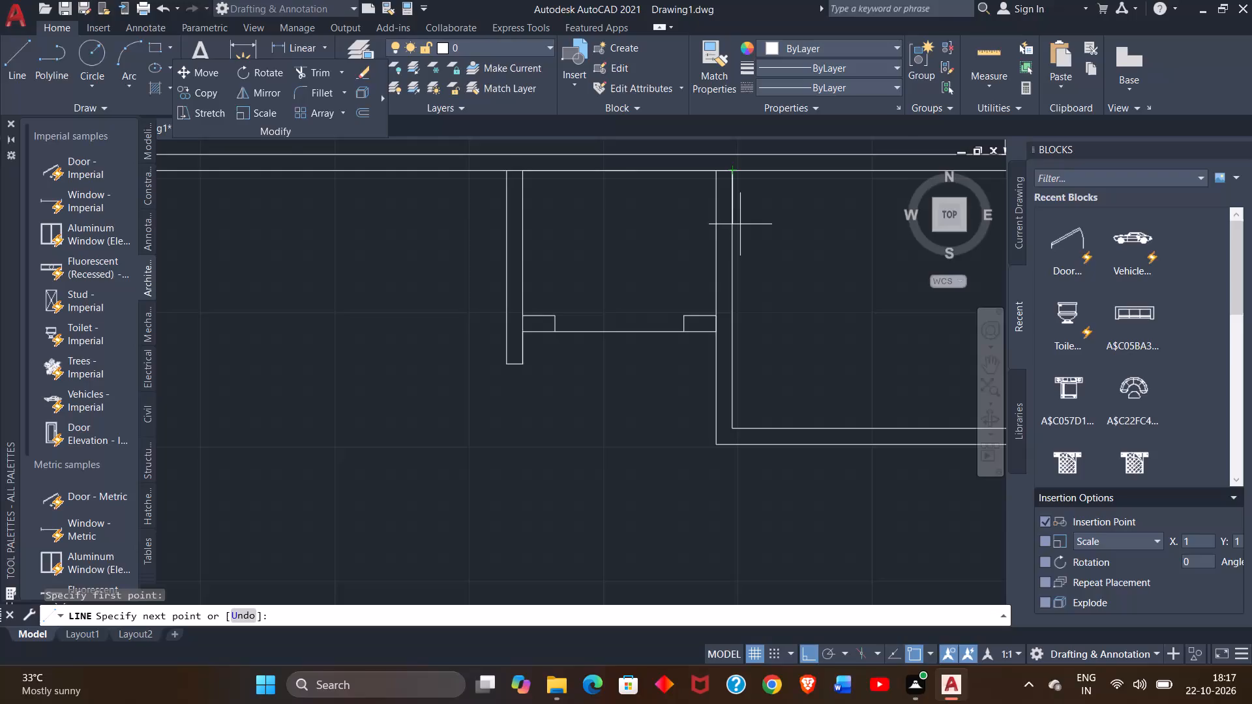
Draw a short closed end piece at the top of the small room's left wall, crossing between its two faces below the horizontal partition.
left_click(25, 51)
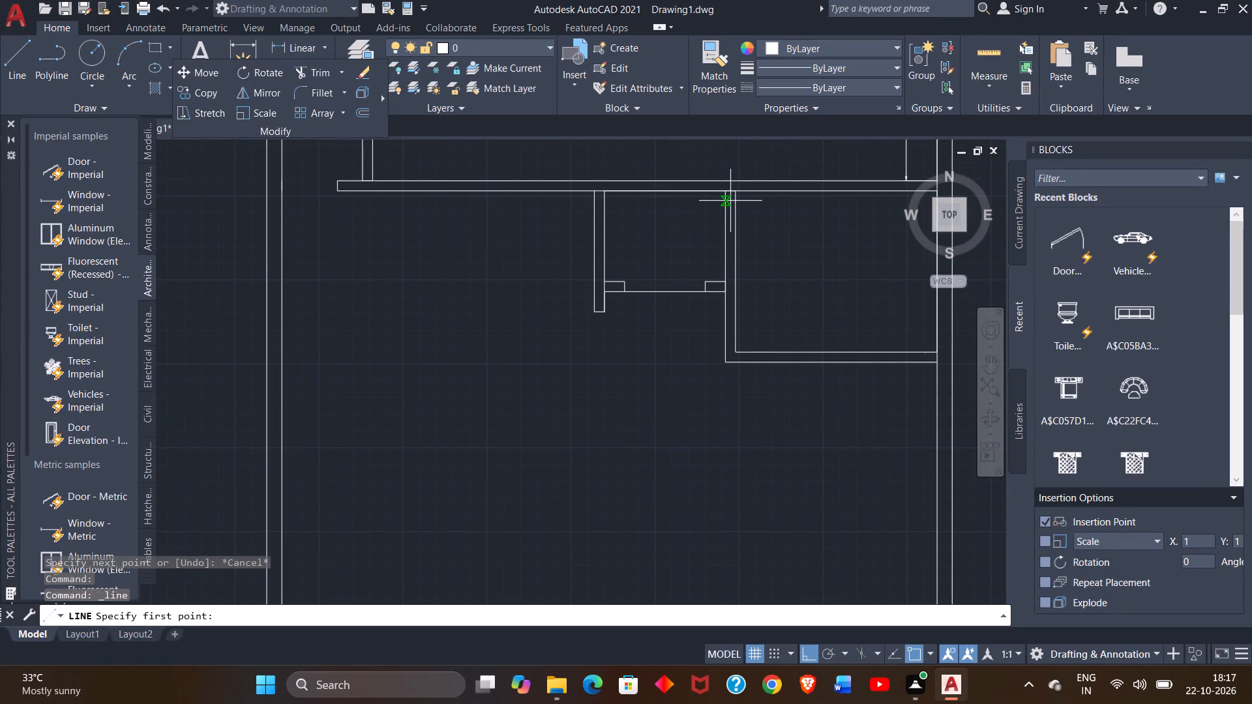
scroll(730, 201, "up", 2, "ctrl")
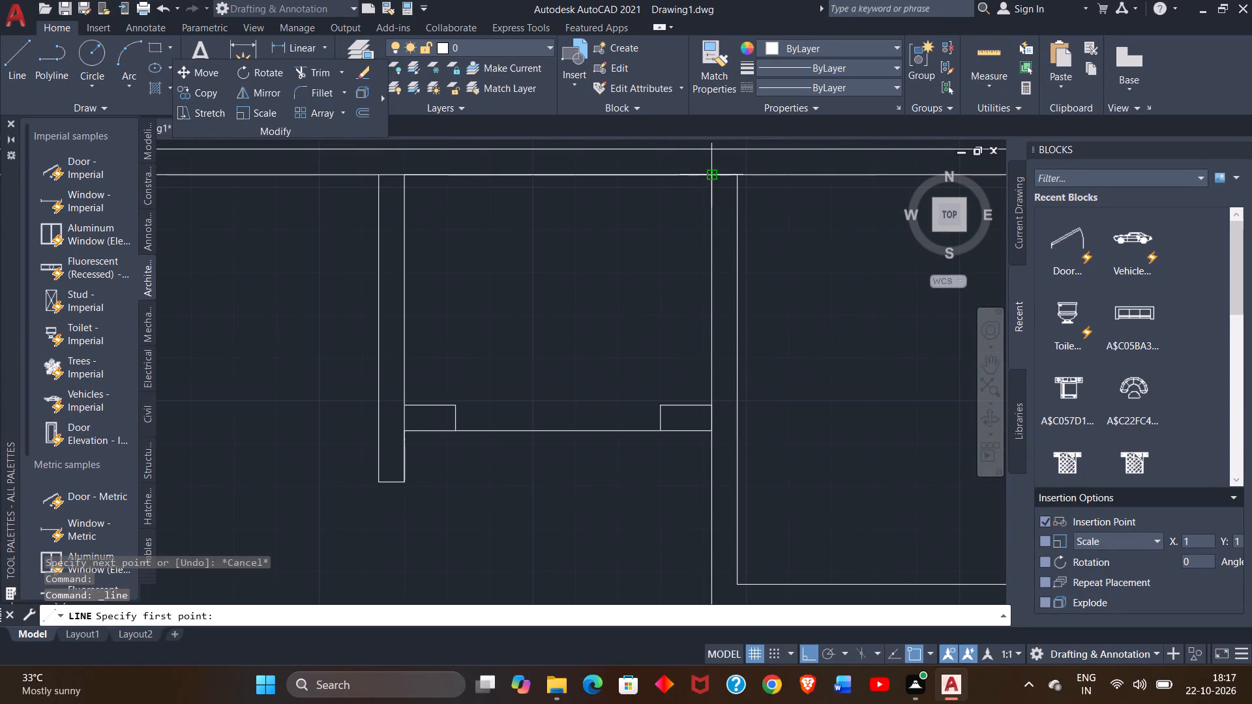
left_click_drag(713, 179, 710, 211)
left_click(710, 211)
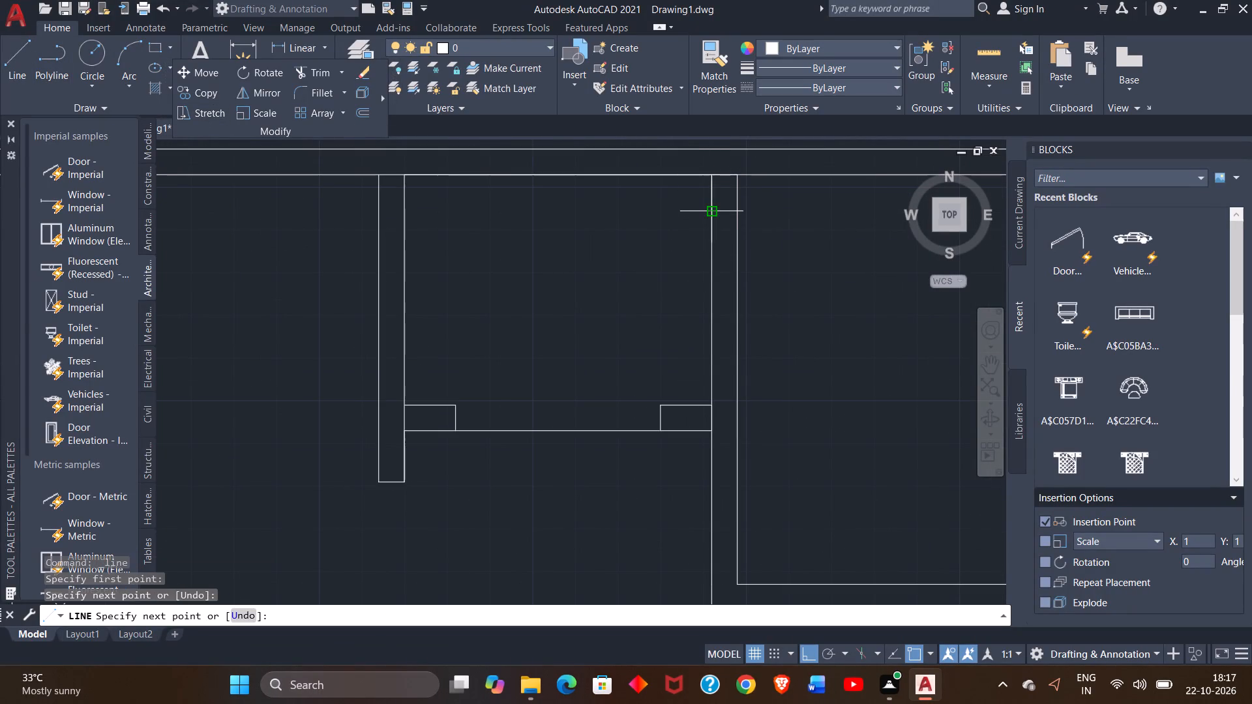
left_click_drag(736, 209, 737, 177)
left_click(737, 177)
right_click(737, 177)
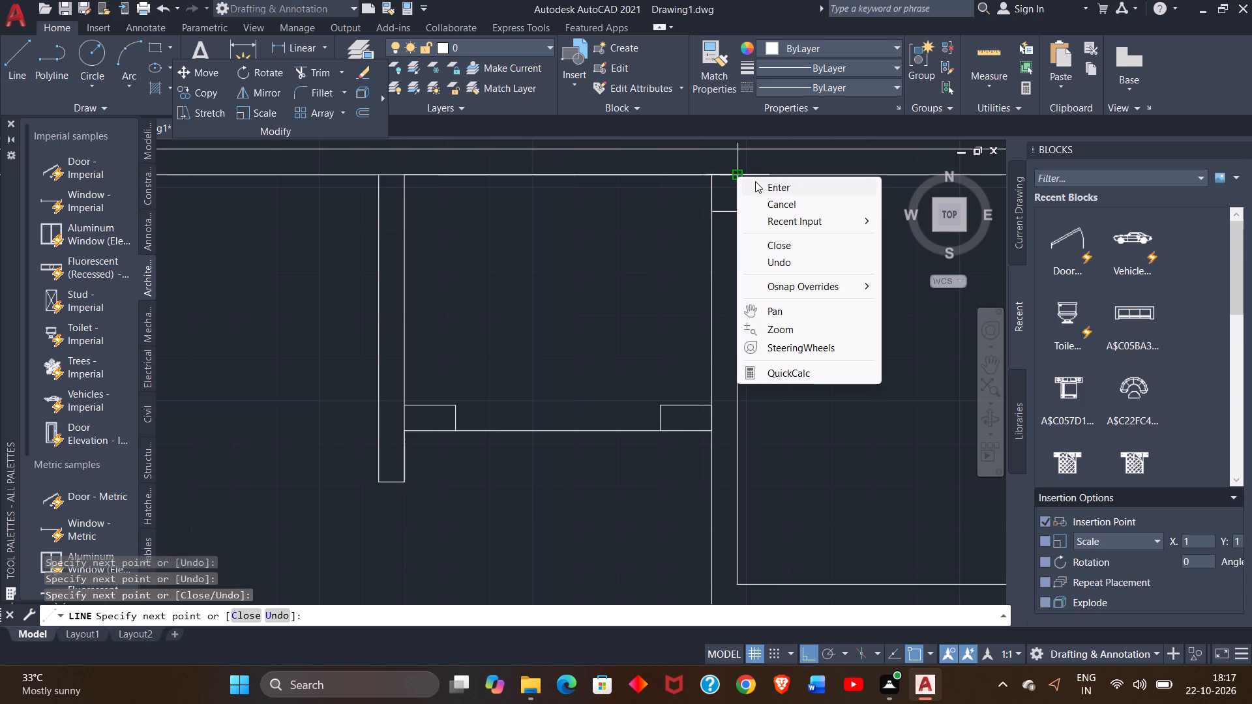
left_click(760, 184)
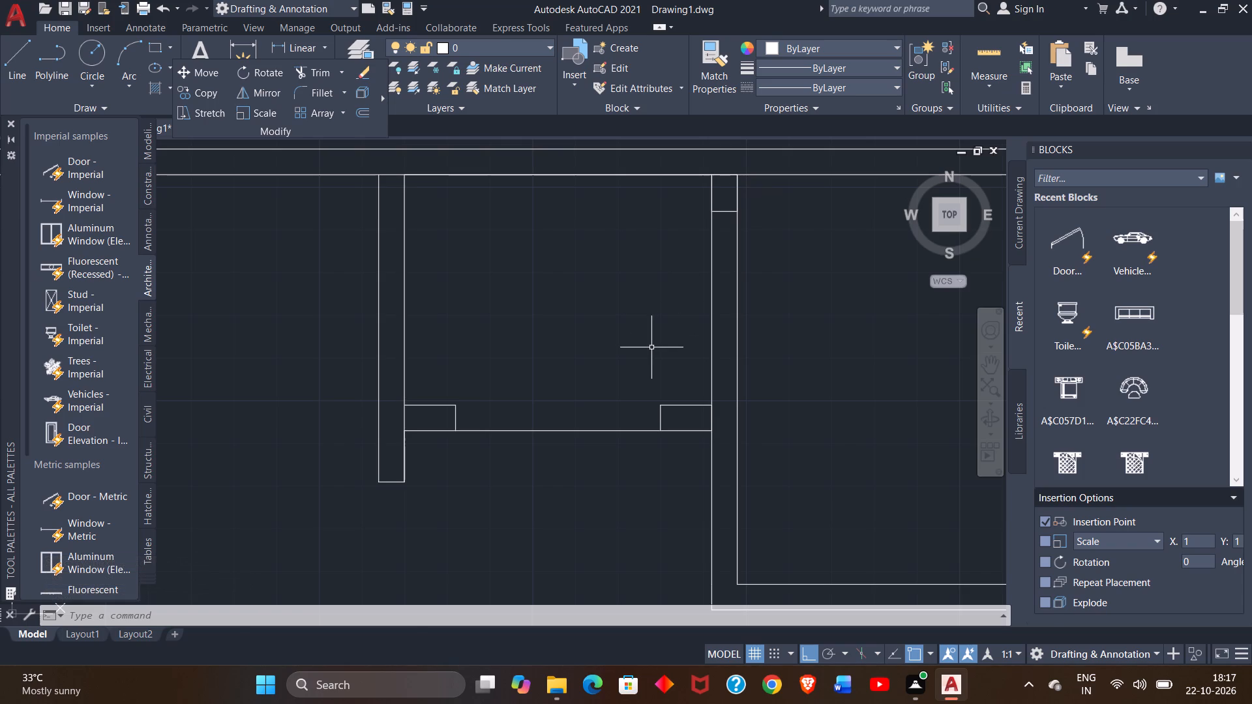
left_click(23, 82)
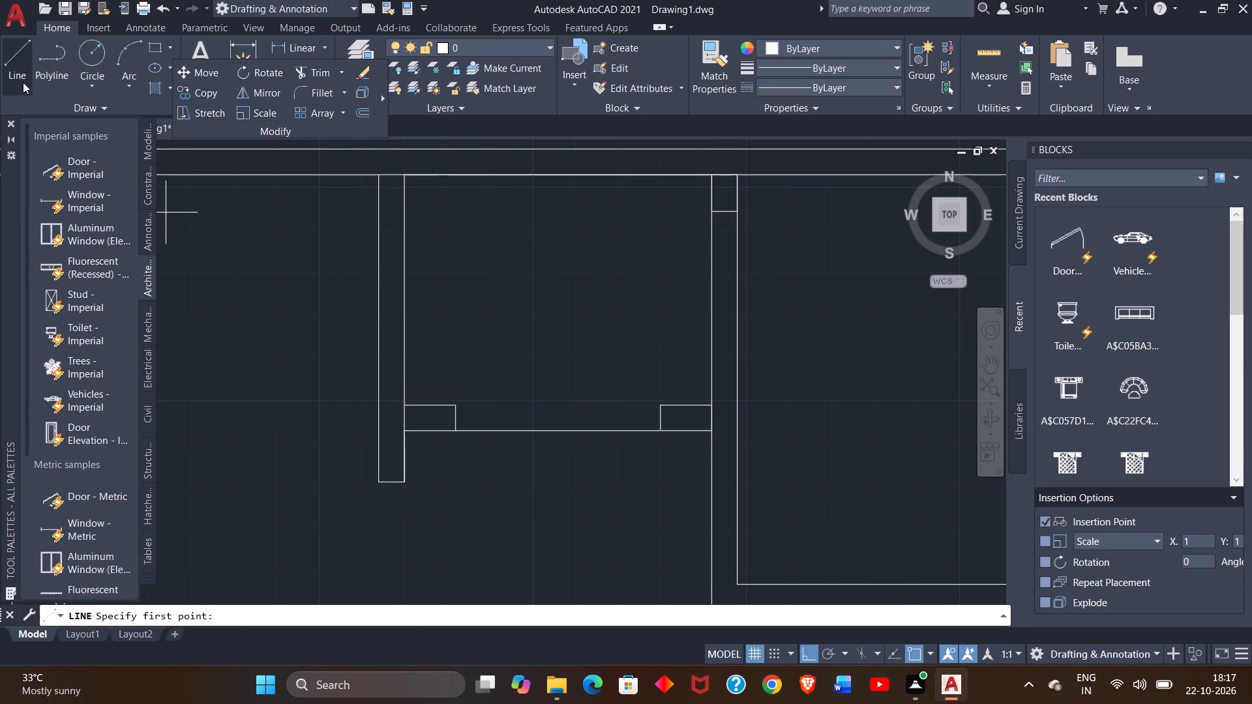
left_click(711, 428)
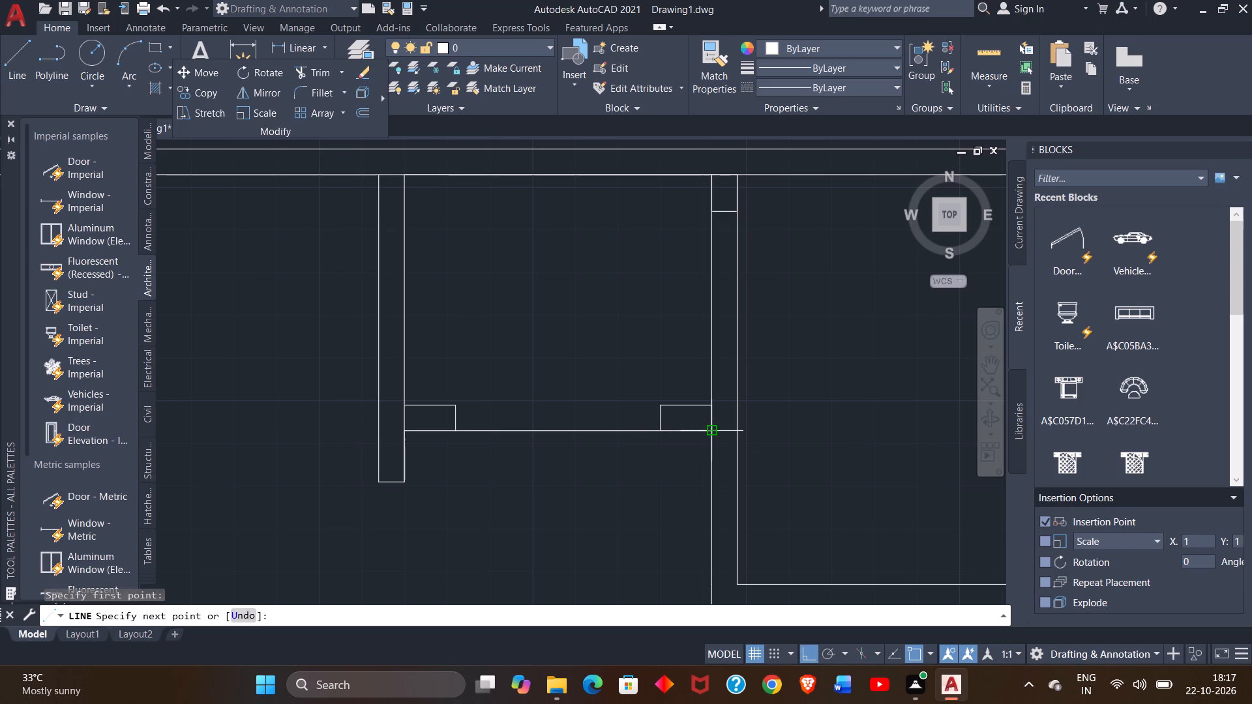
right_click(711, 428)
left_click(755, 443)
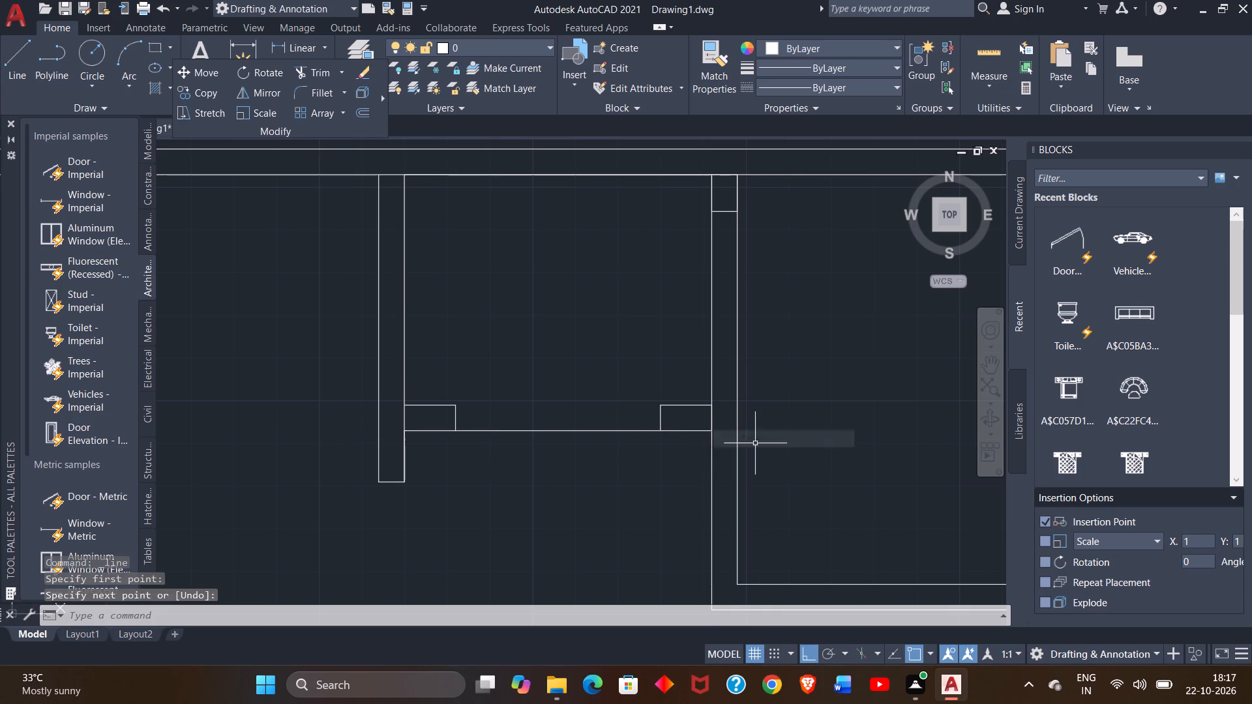
Mark a 3' opening in the small room's left wall, measured down its inner face from the short end piece and closed across the wall.
left_click(5, 77)
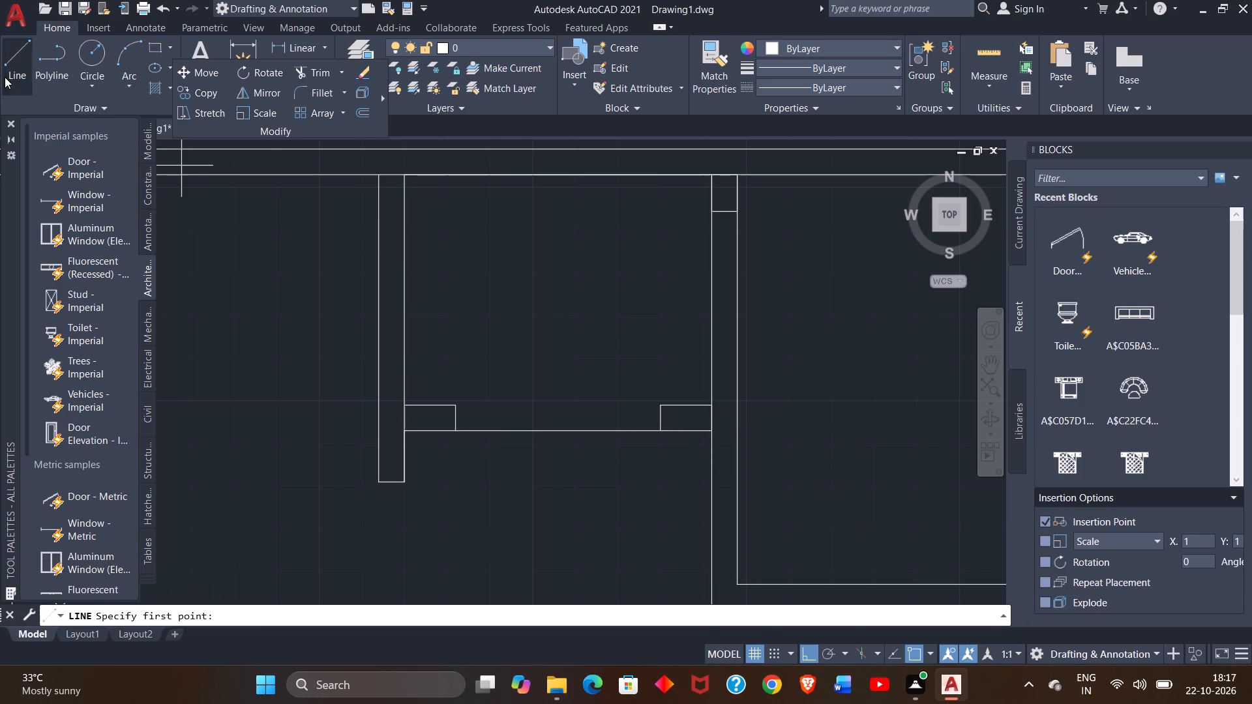
left_click_drag(738, 209, 738, 219)
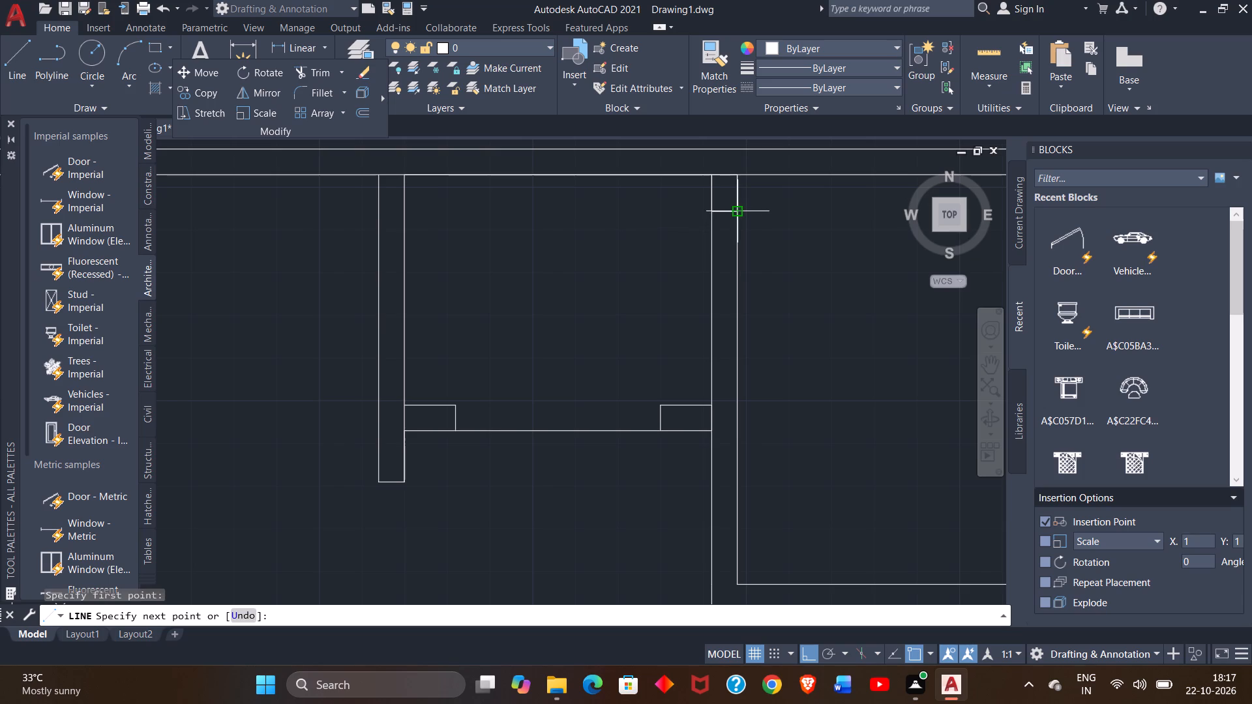
left_click_drag(738, 219, 738, 322)
type("3'")
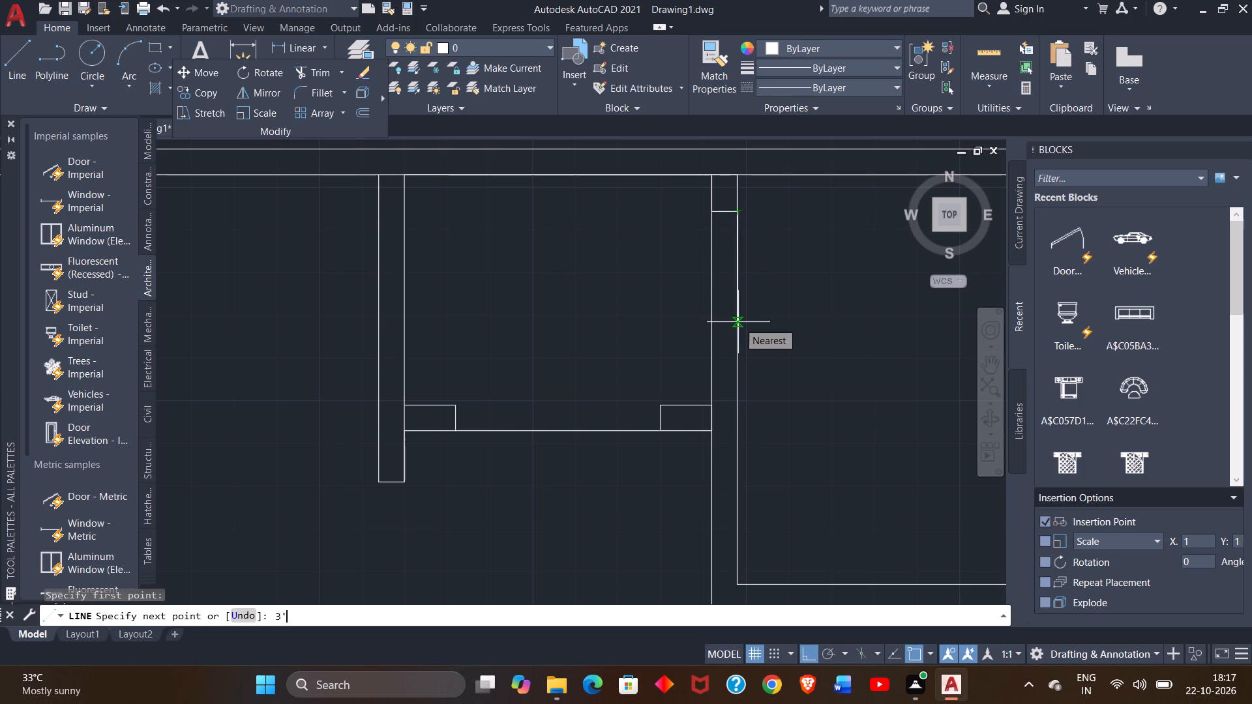
key("Return")
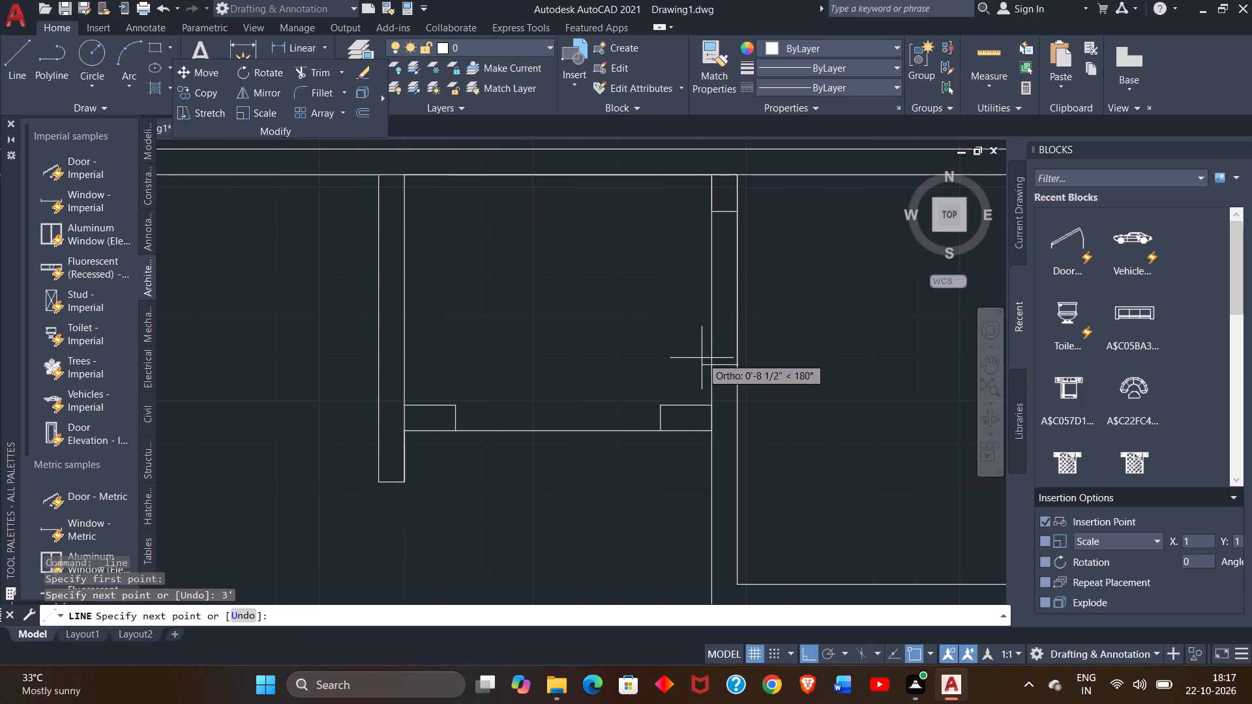
left_click(714, 368)
right_click(714, 368)
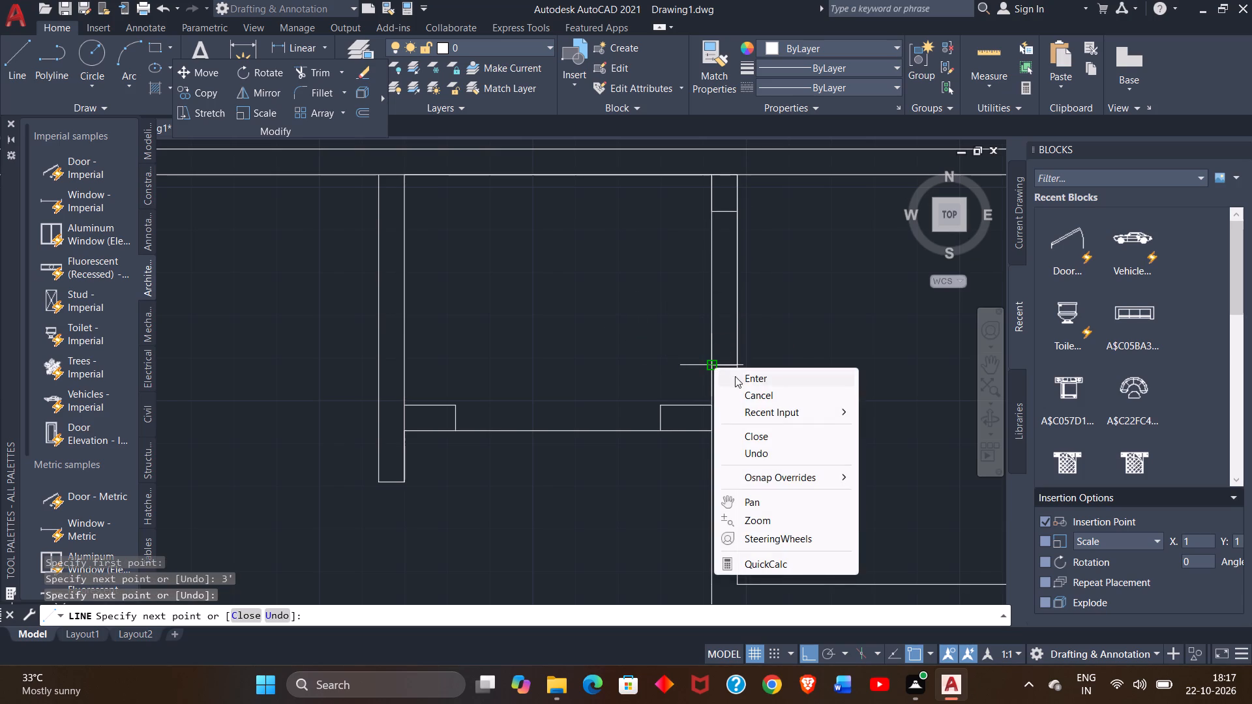
left_click(741, 379)
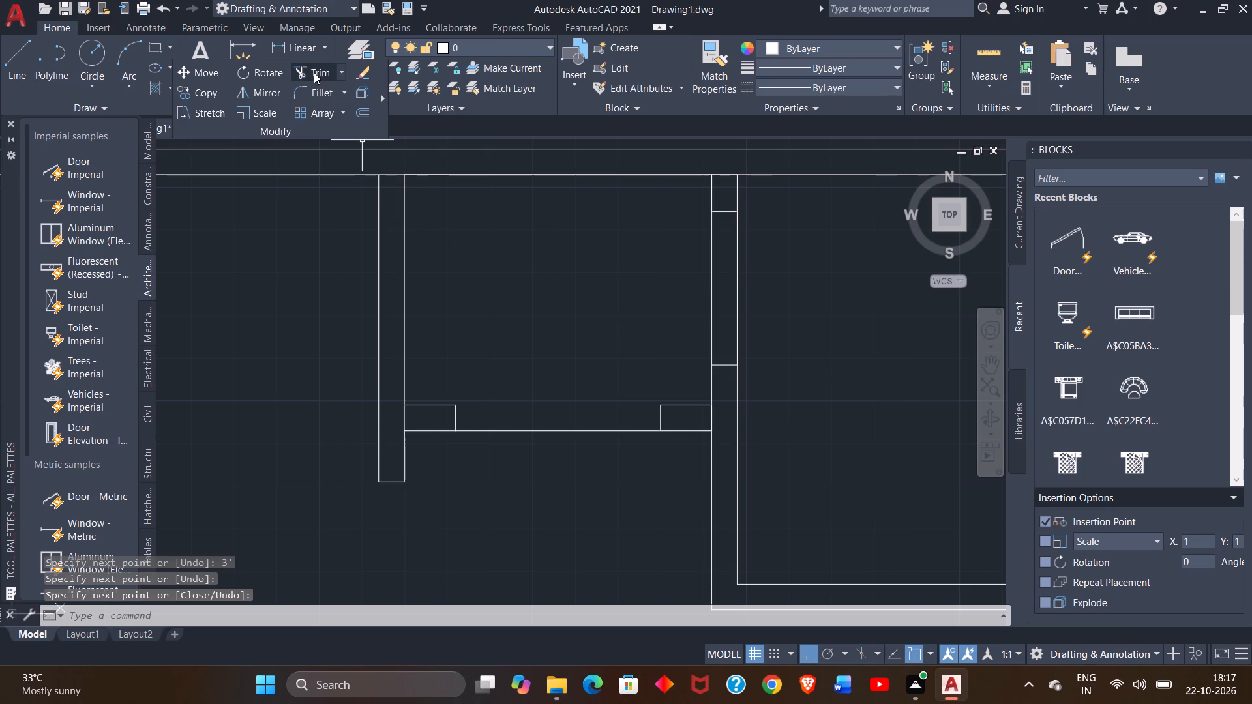
Trim both faces of the small room's left wall between the two cross lines to clear the 3' opening.
left_click(313, 71)
left_click_drag(646, 292, 799, 295)
left_click(799, 295)
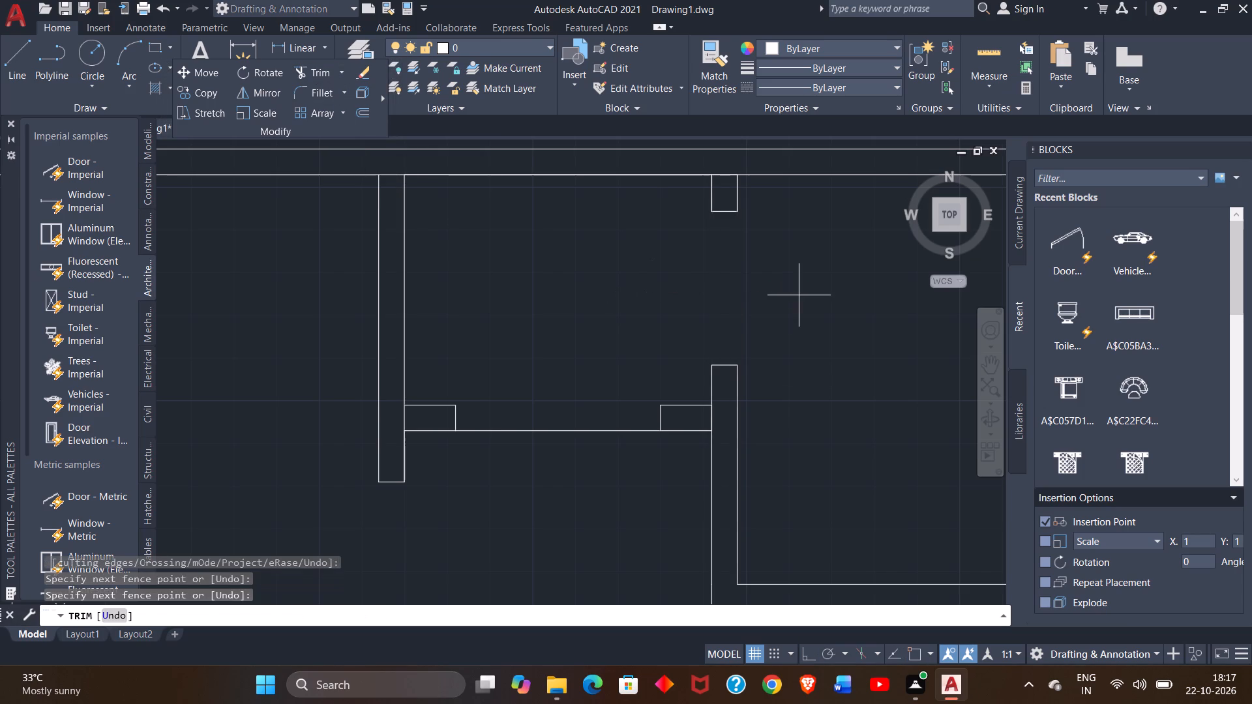
scroll(799, 295, "down", 1, "ctrl")
right_click(799, 295)
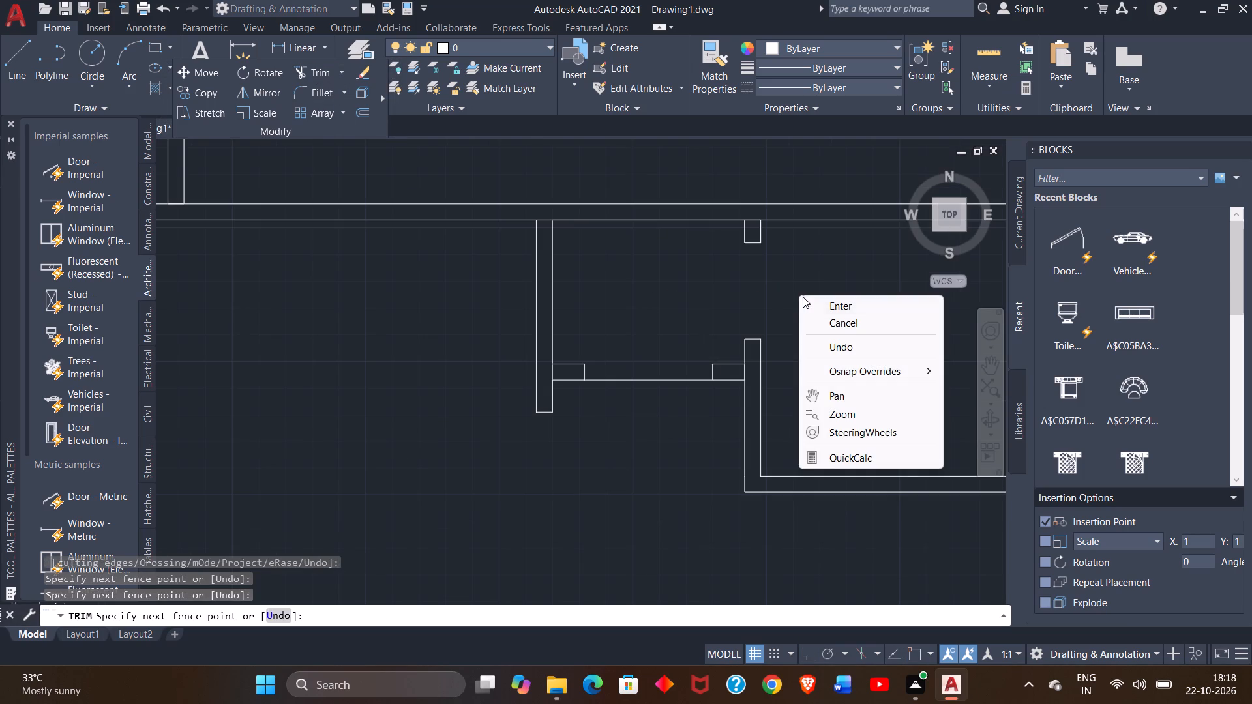
left_click(812, 302)
Draw a line from the horizontal partition's lower-left corner to the left outer wall's inner face, continuing 12' down along that face.
scroll(812, 302, "down", 1, "ctrl")
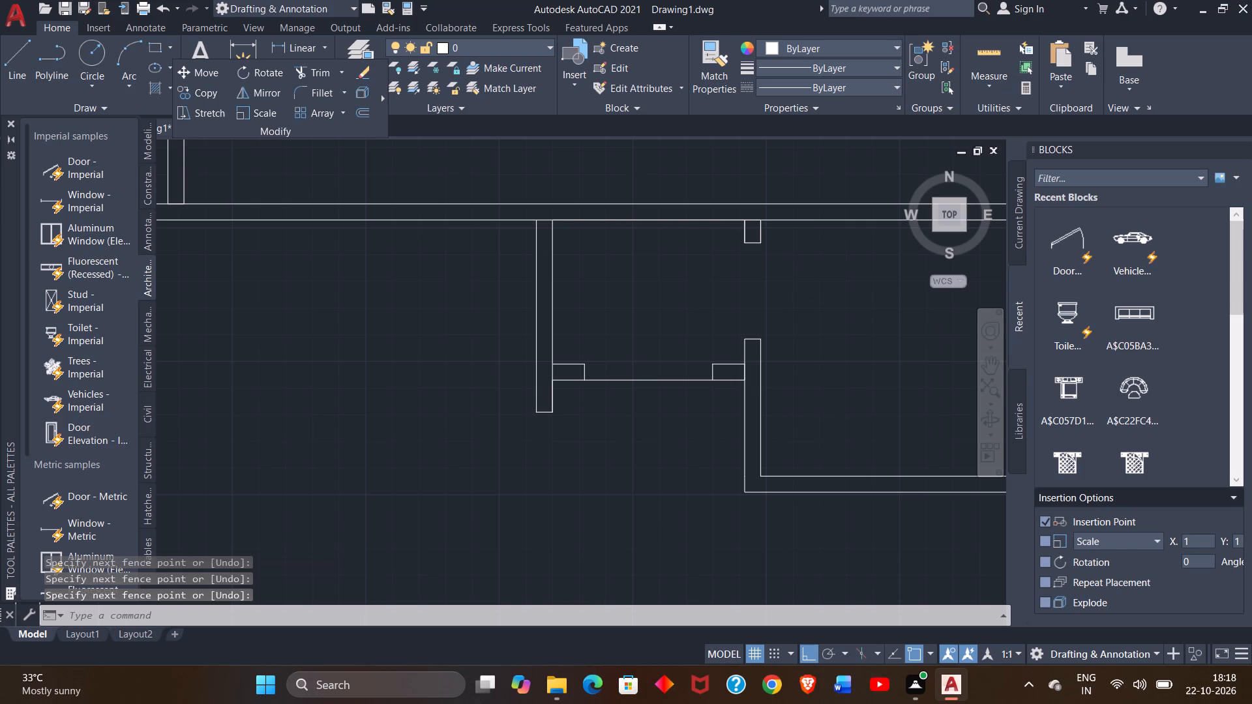
left_click(992, 367)
left_click_drag(891, 368, 778, 359)
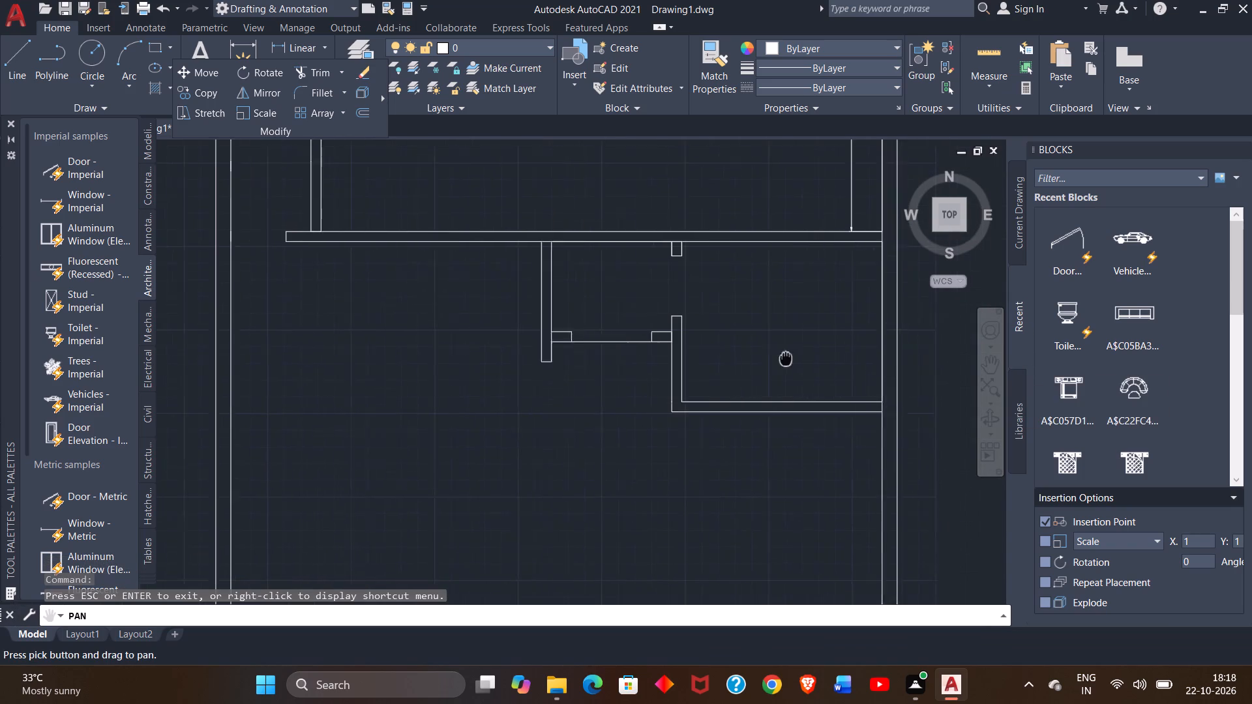
left_click_drag(778, 359, 765, 358)
scroll(765, 358, "down", 2, "ctrl")
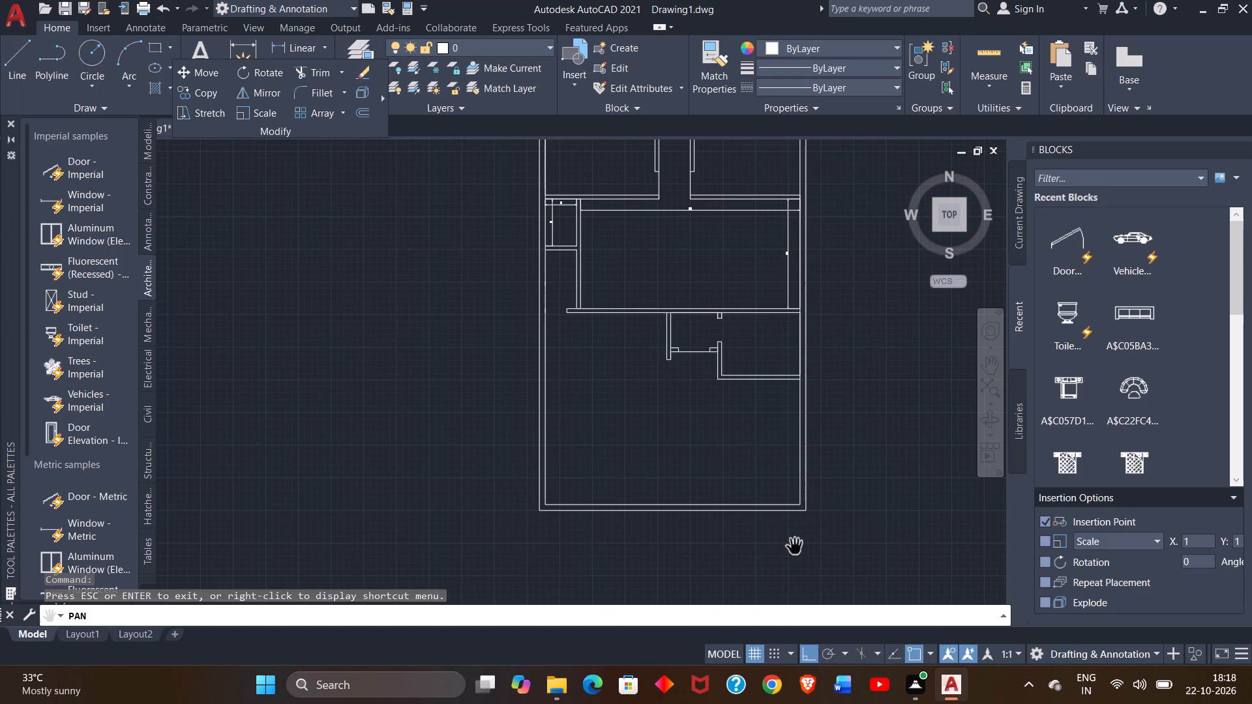
left_click(25, 57)
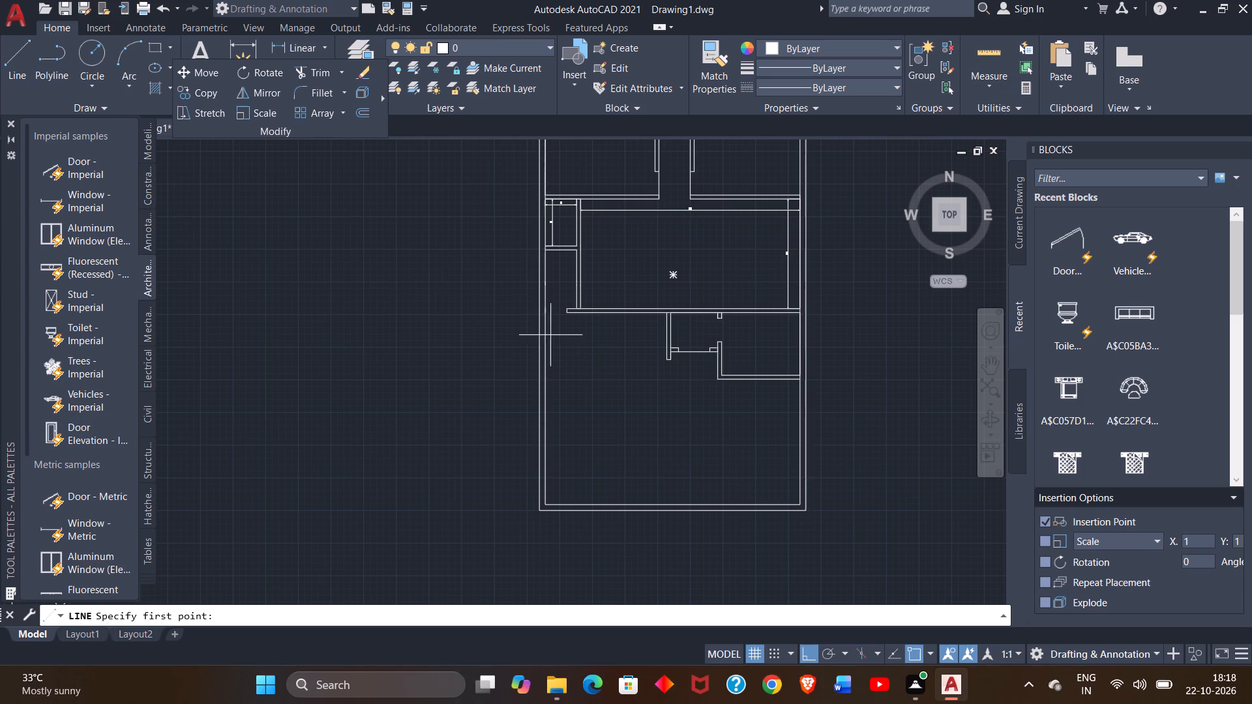
left_click_drag(568, 315, 551, 315)
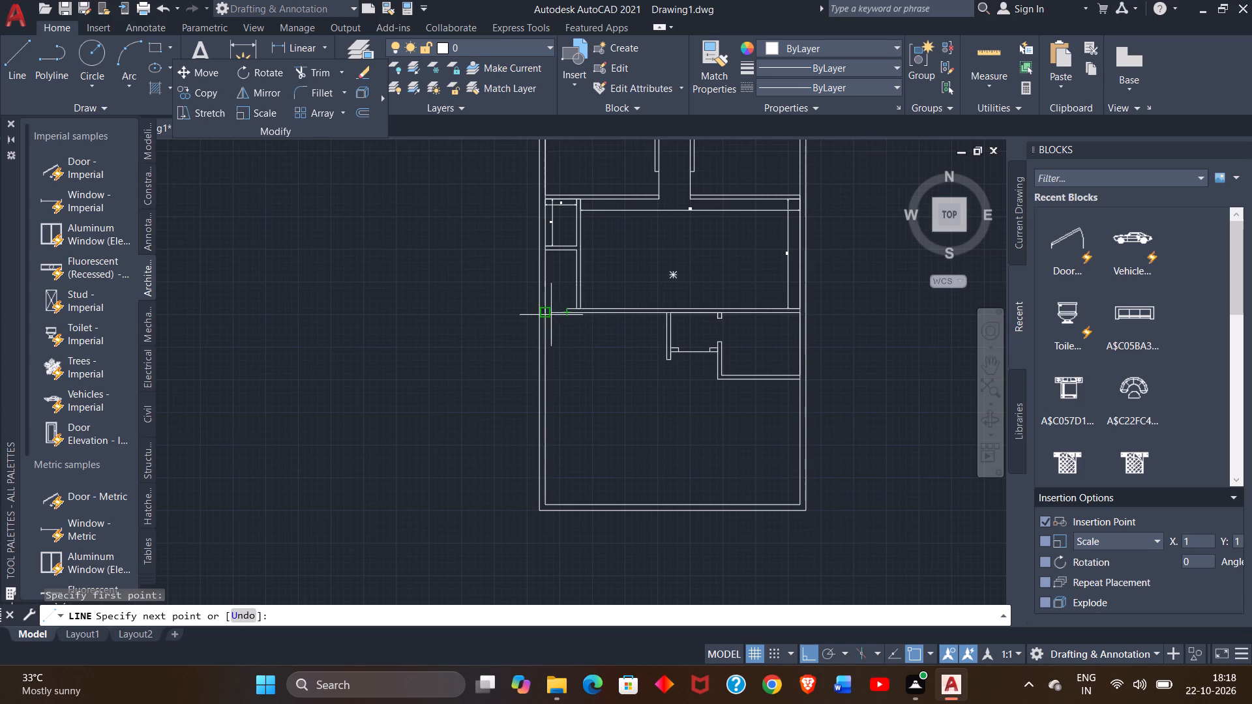
left_click_drag(551, 315, 544, 314)
left_click(544, 314)
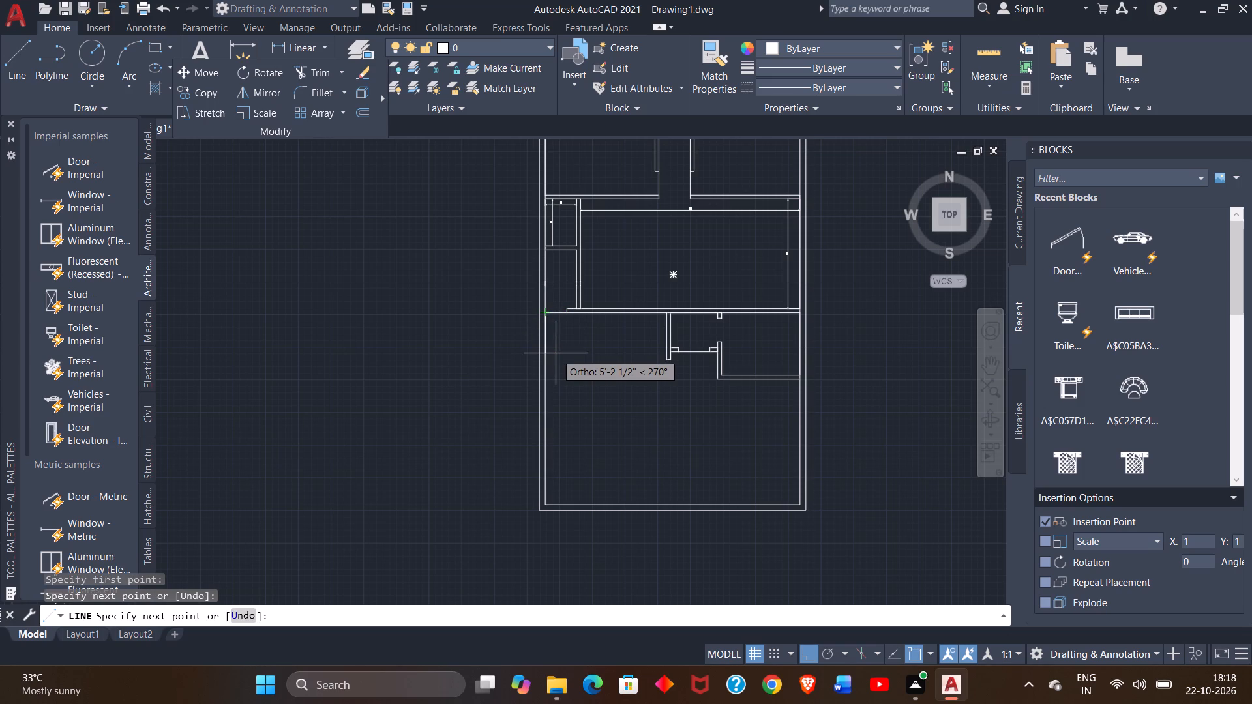
type("12'")
key("Return")
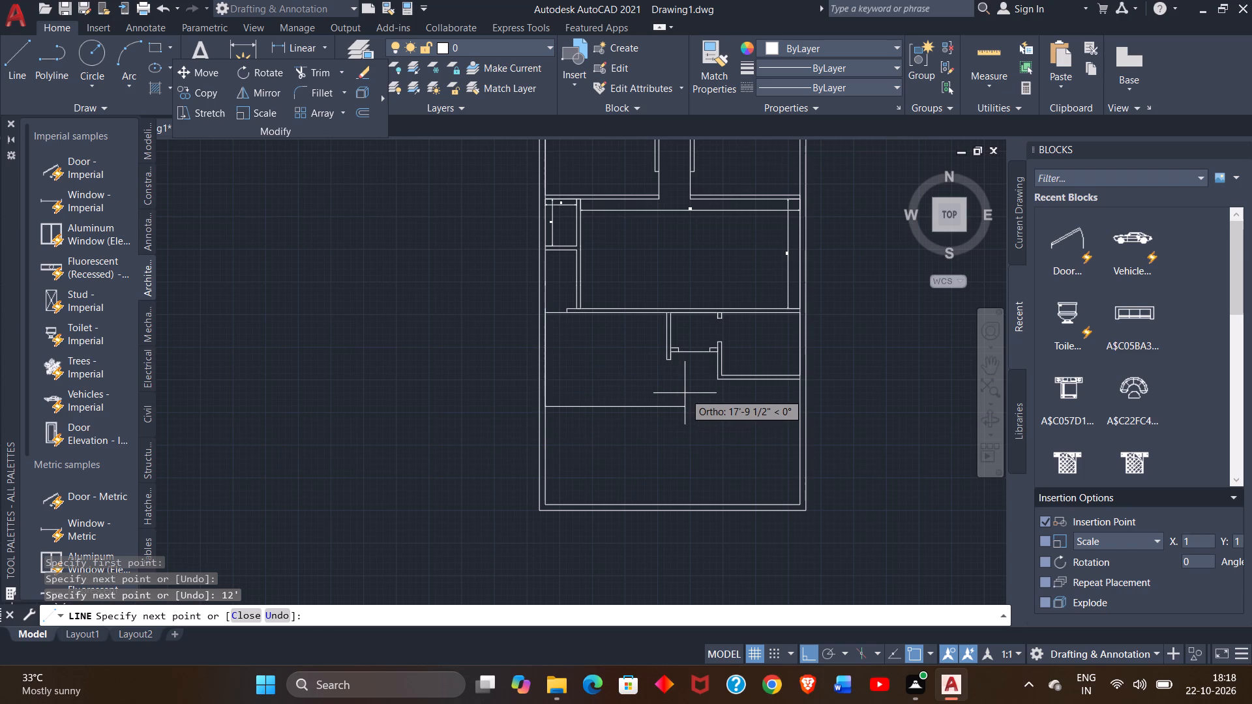
Continue the line into a horizontal partition 16' long and 6" thick, closing back to the left outer wall's inner face.
type("16'")
key("Return")
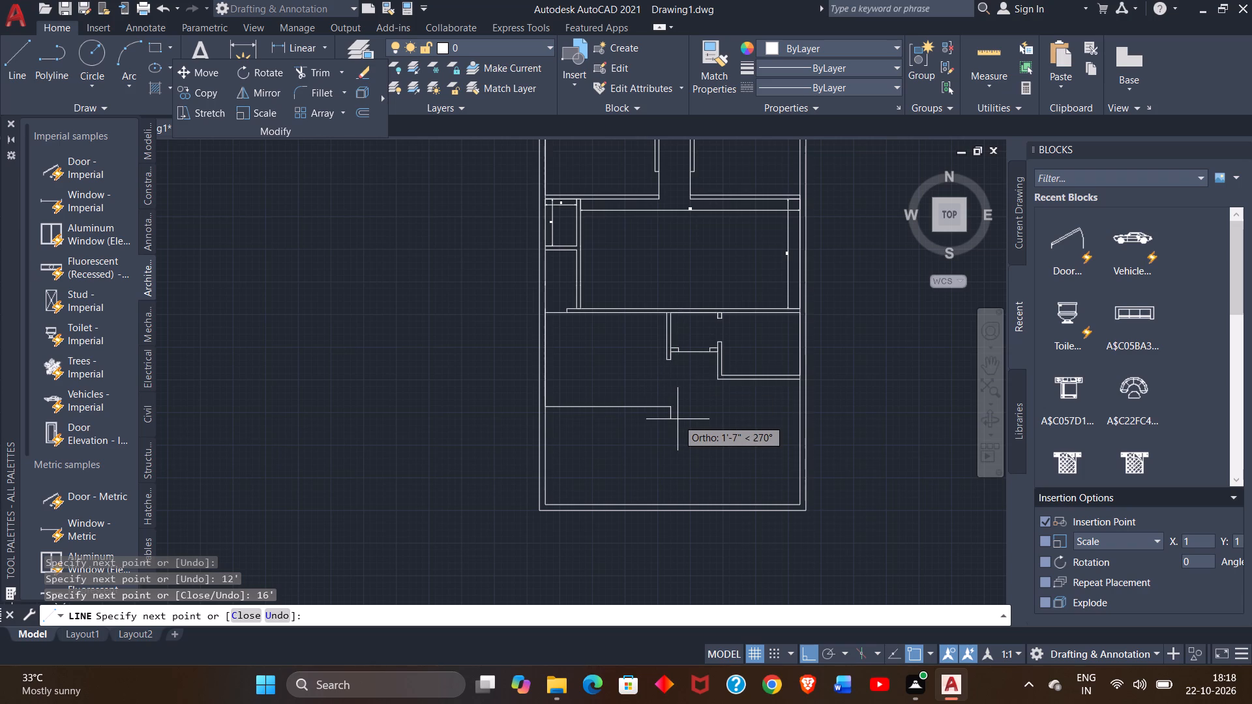
key("6")
key("shift+quotedbl")
key("Return")
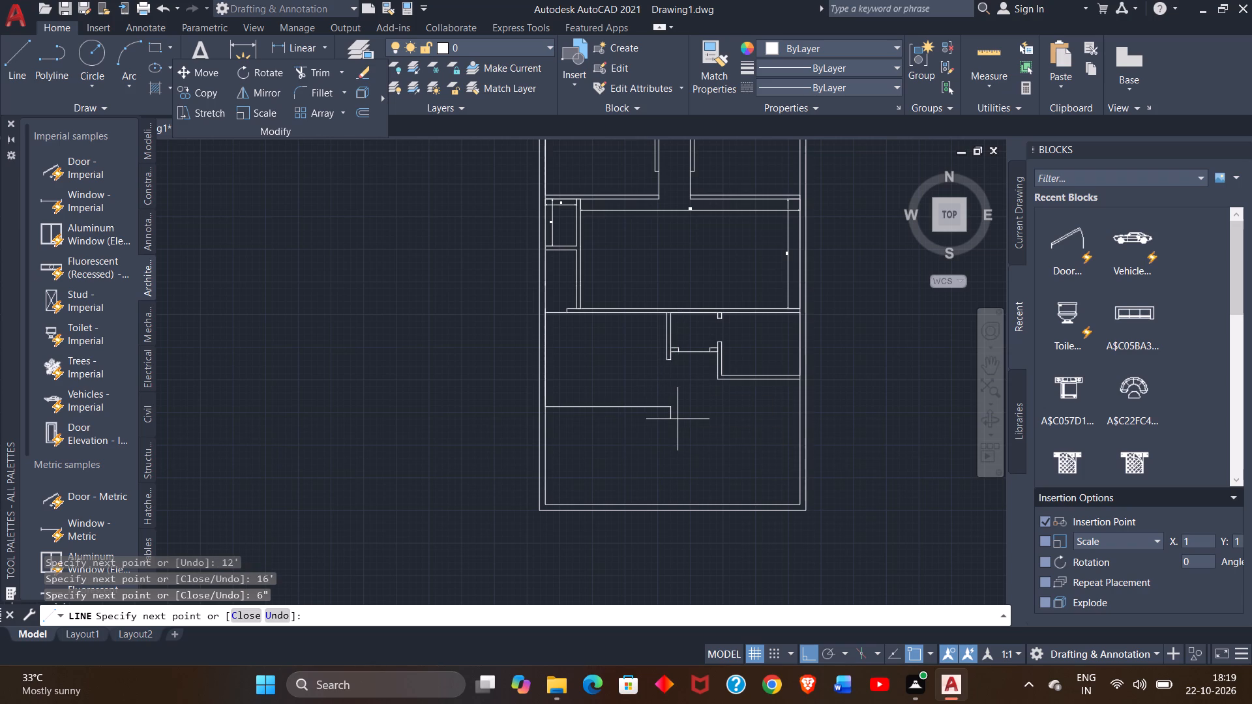
scroll(575, 426, "up", 3, "ctrl")
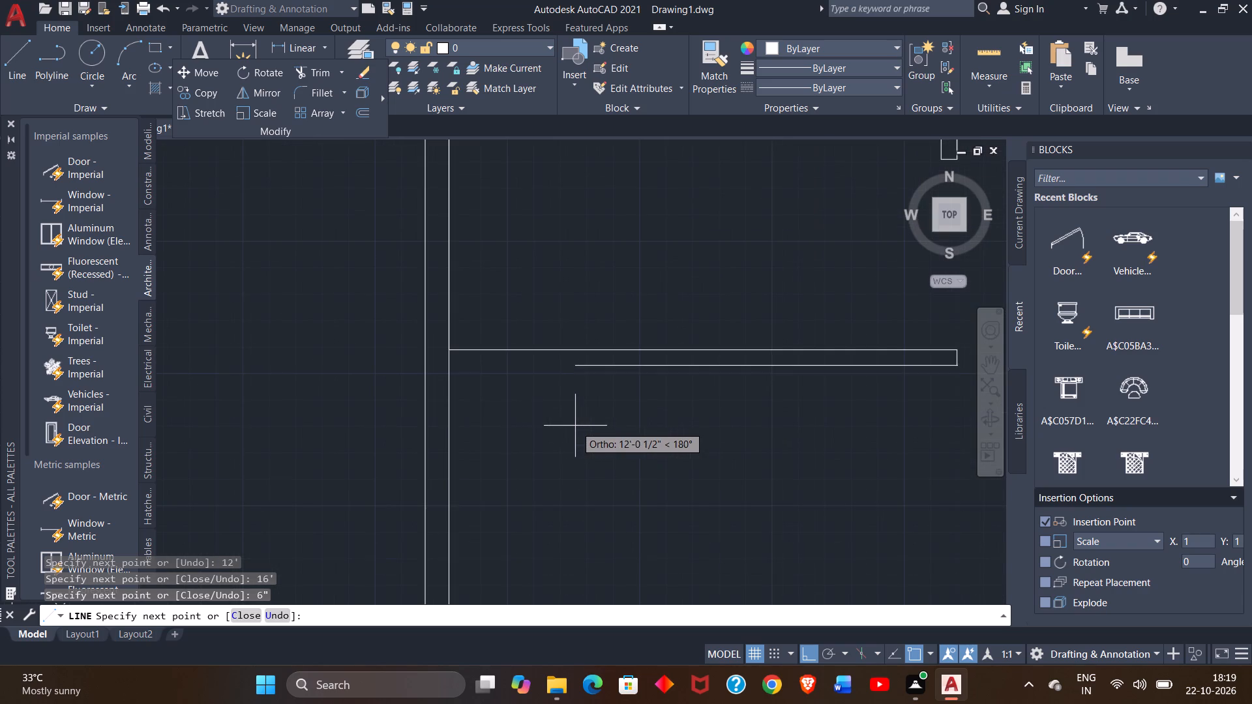
left_click(447, 369)
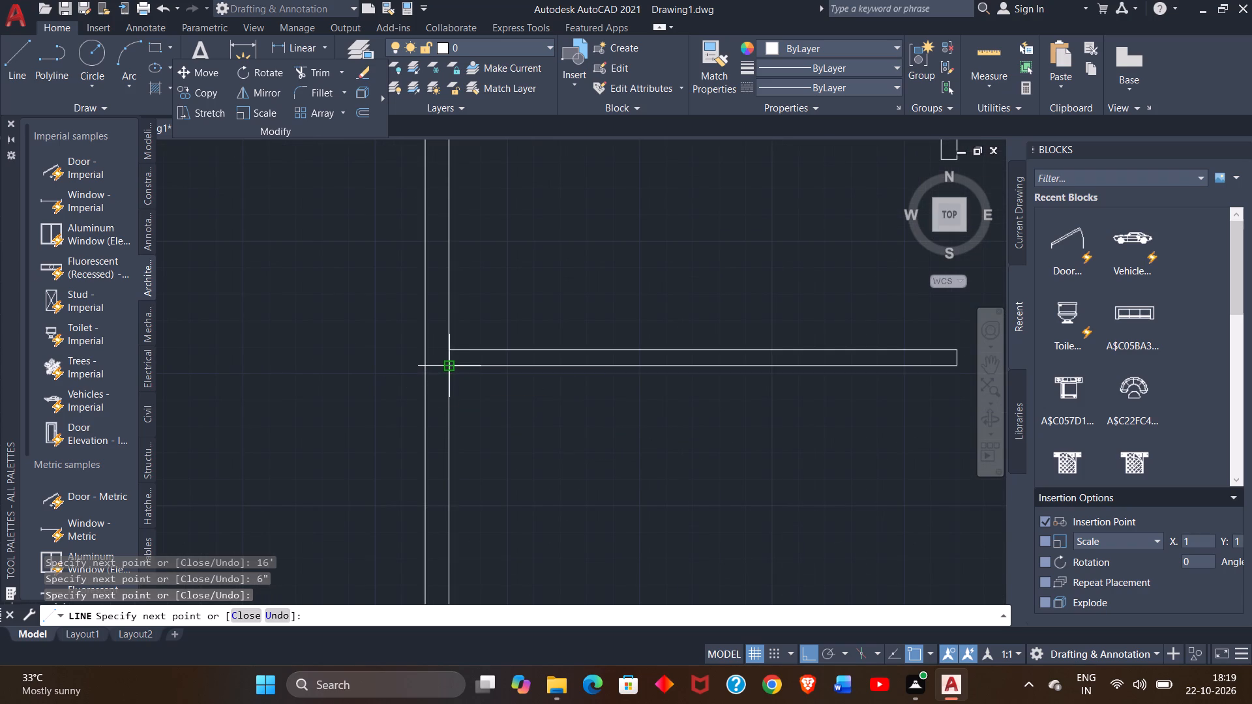
right_click(447, 369)
left_click(481, 381)
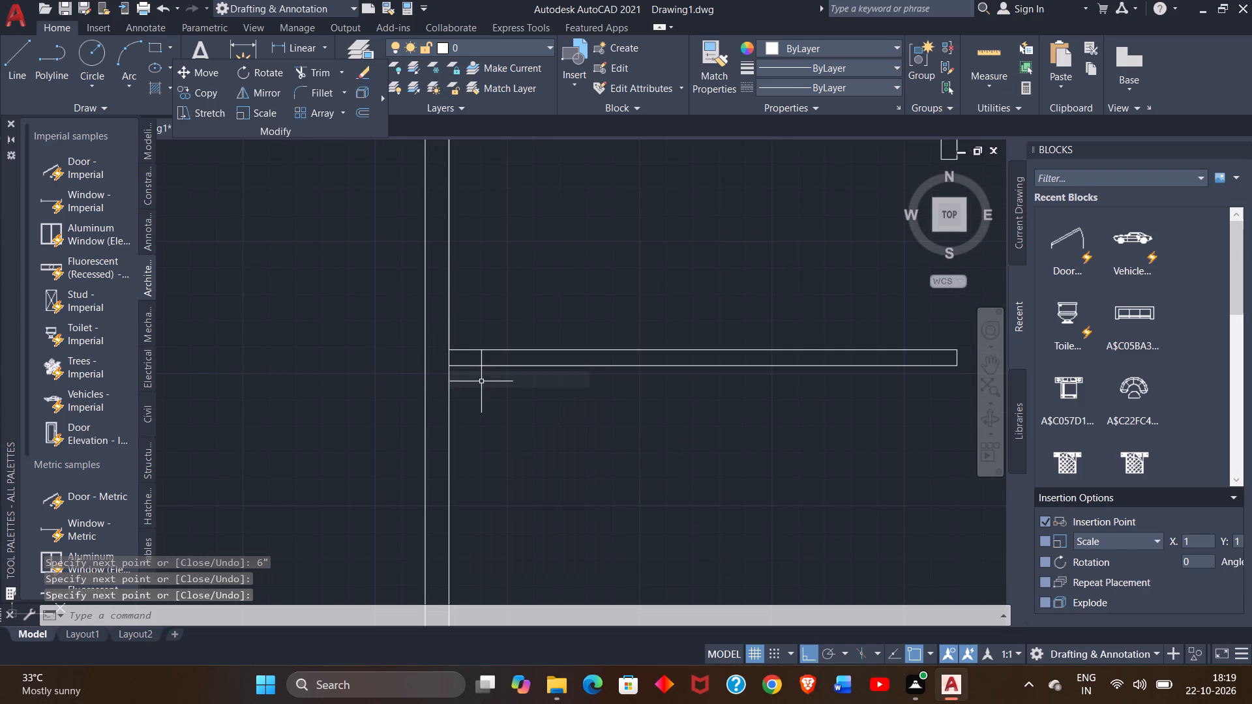
Draw a line from the short vertical wall's lower-right corner 3' down, continuing to the 16' partition's upper-right corner.
scroll(516, 447, "down", 3, "ctrl")
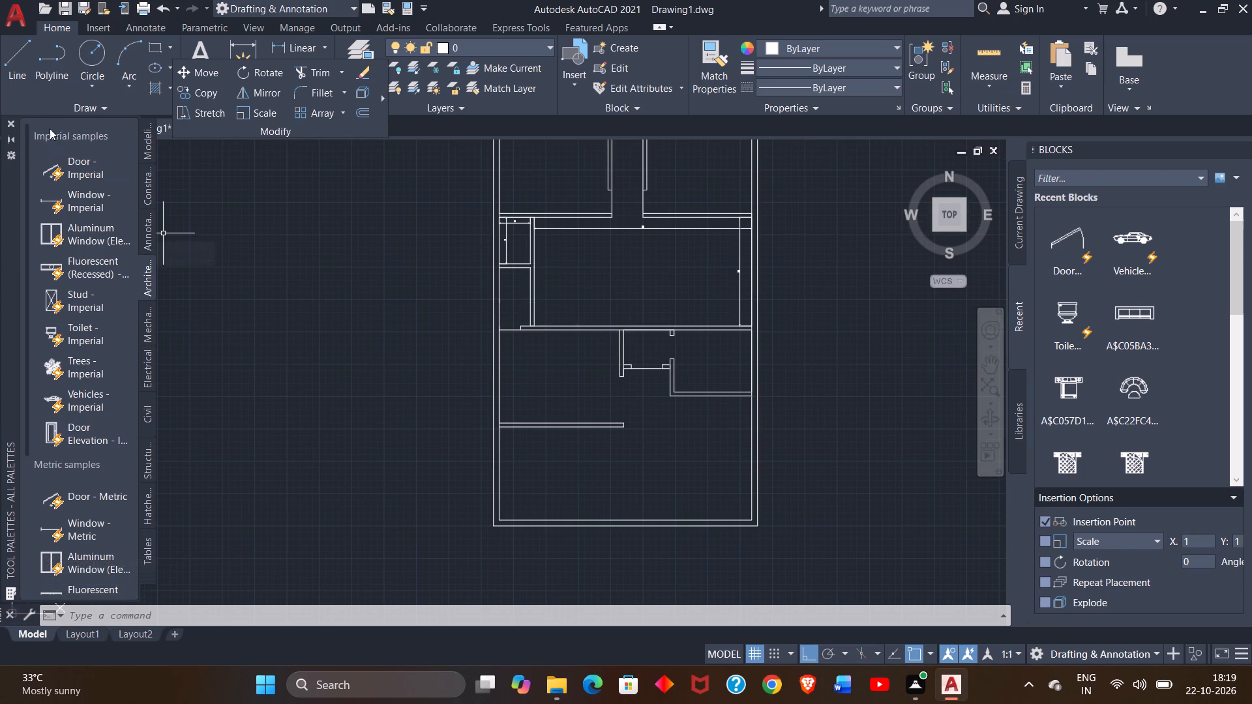
left_click(17, 77)
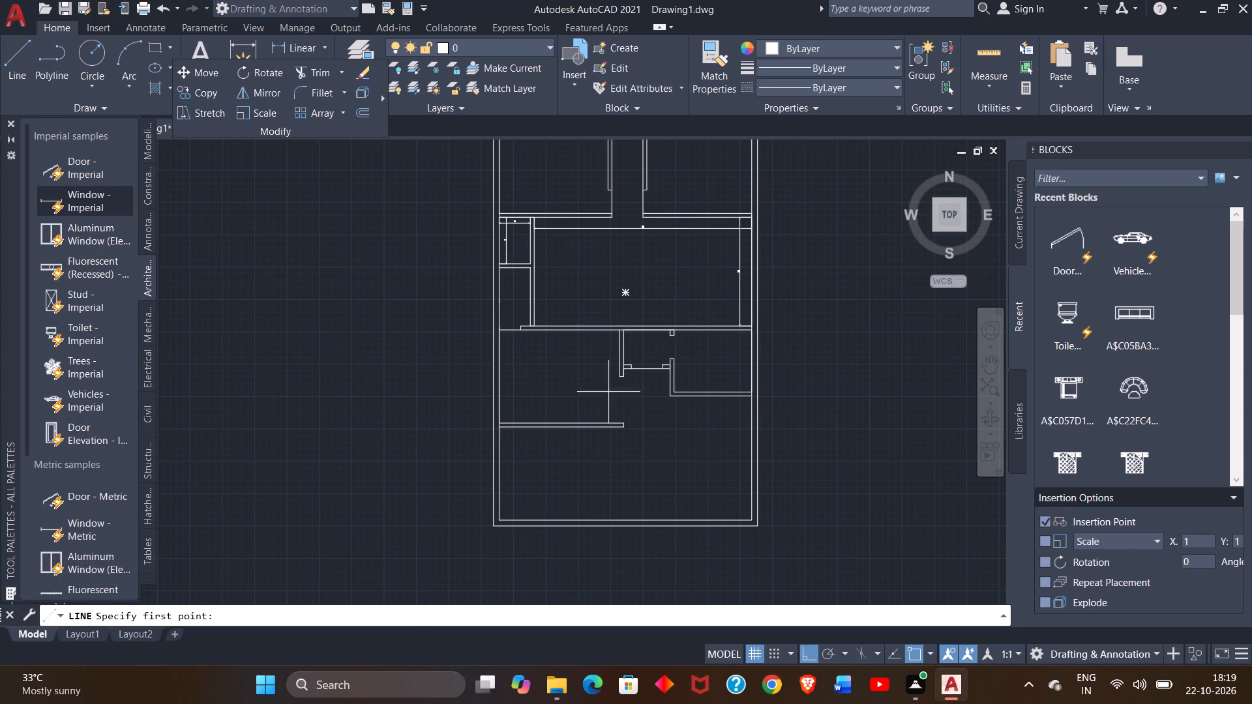
scroll(632, 375, "up", 2, "ctrl")
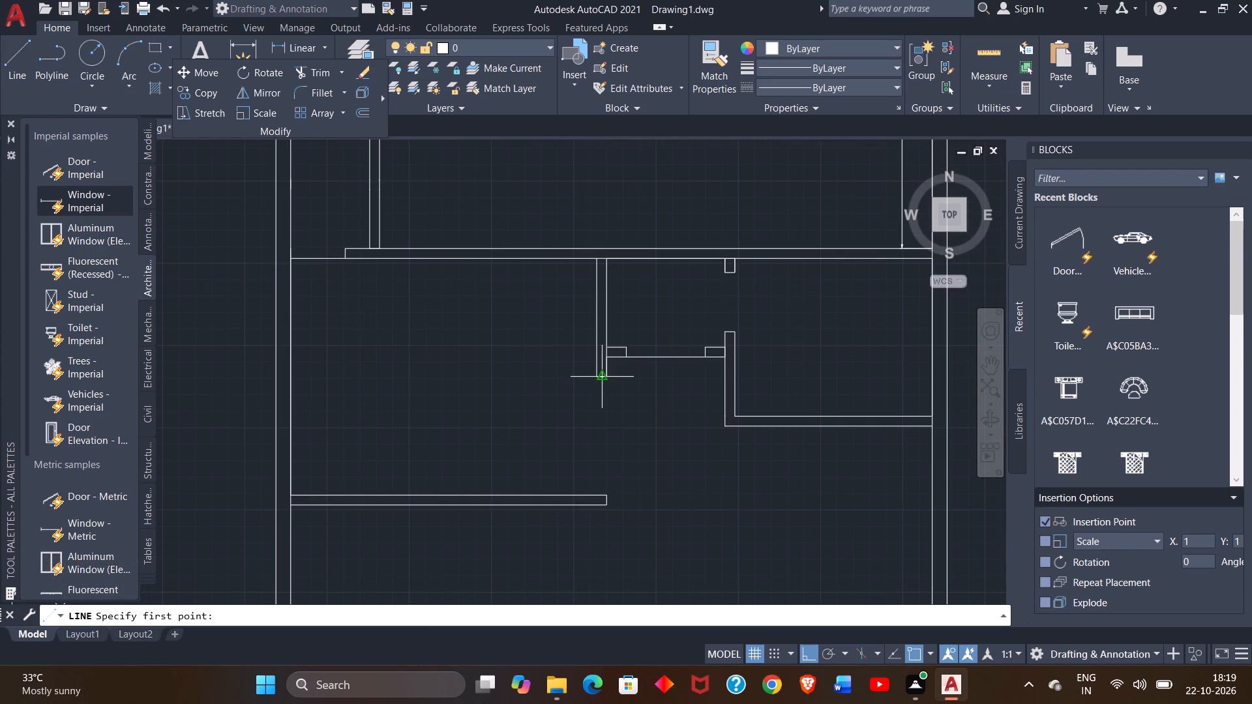
left_click(610, 381)
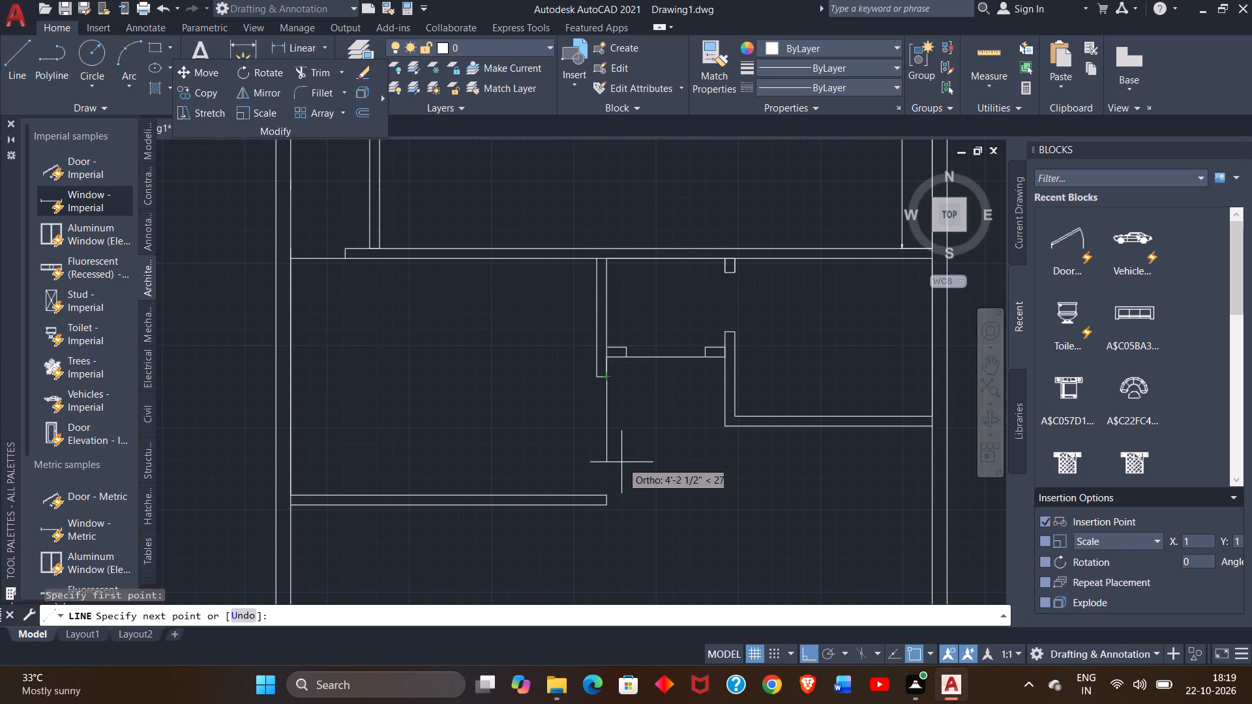
type("3'")
key("Return")
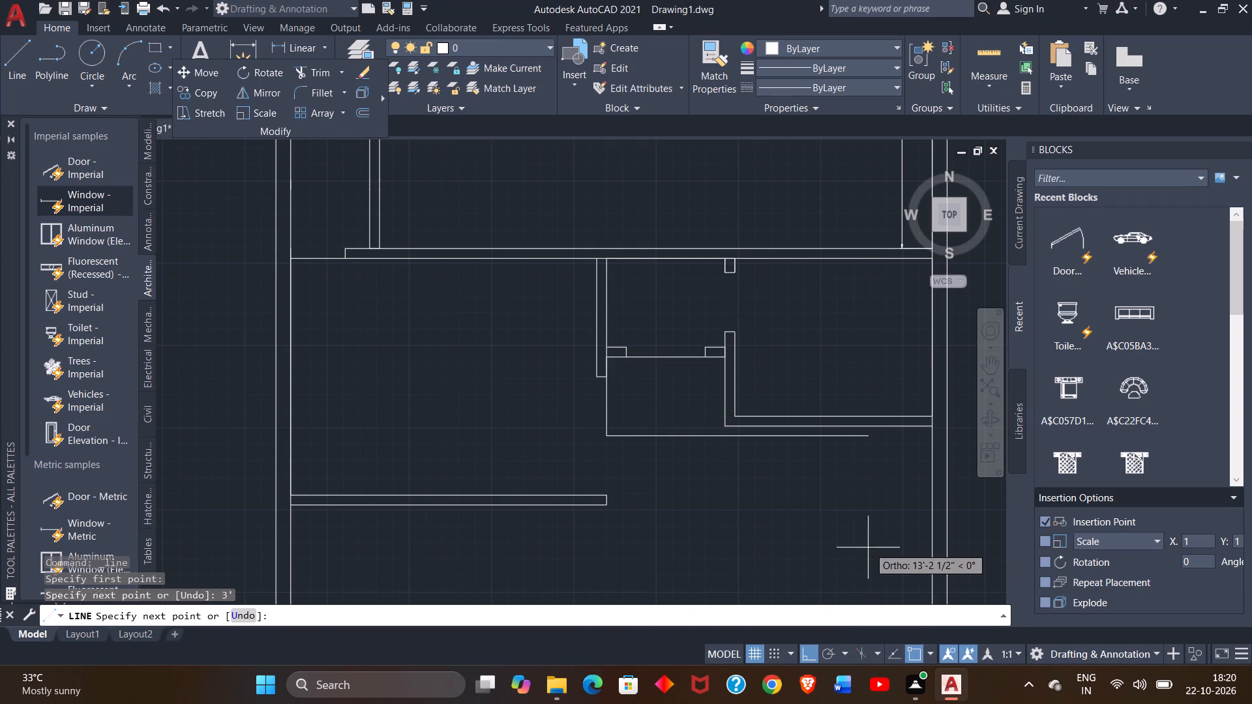
scroll(869, 541, "down", 1, "ctrl")
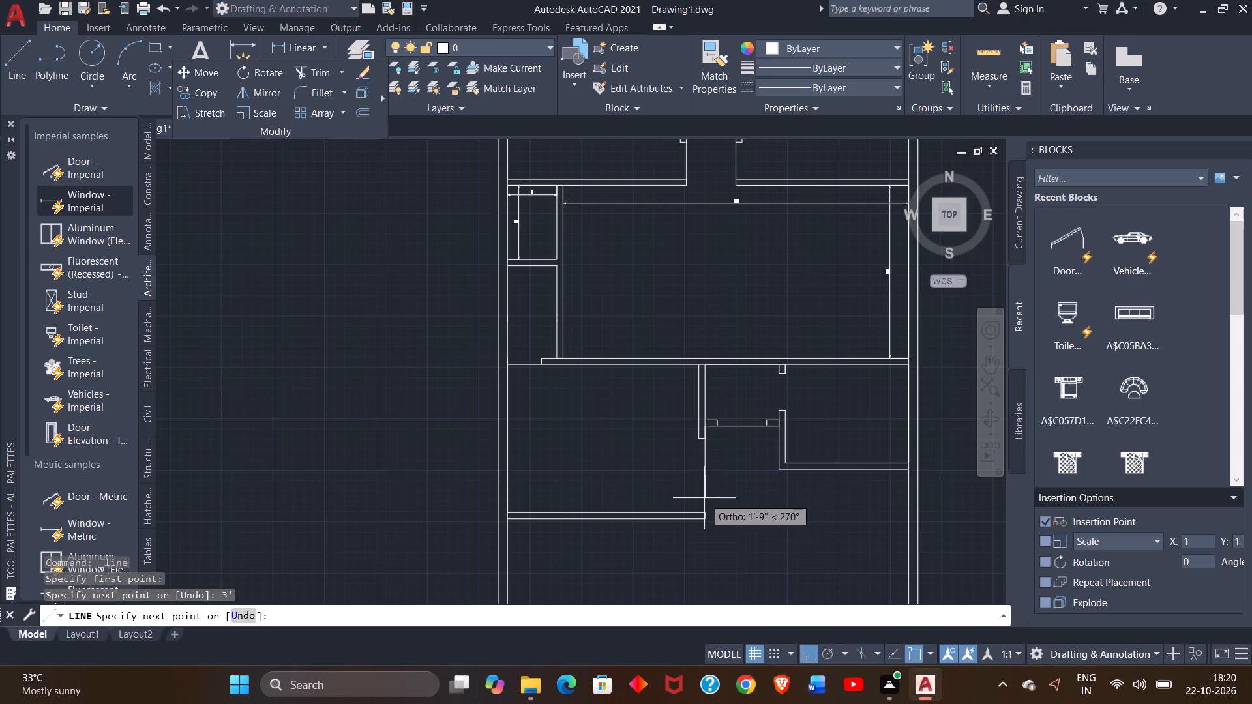
scroll(708, 512, "up", 1, "ctrl")
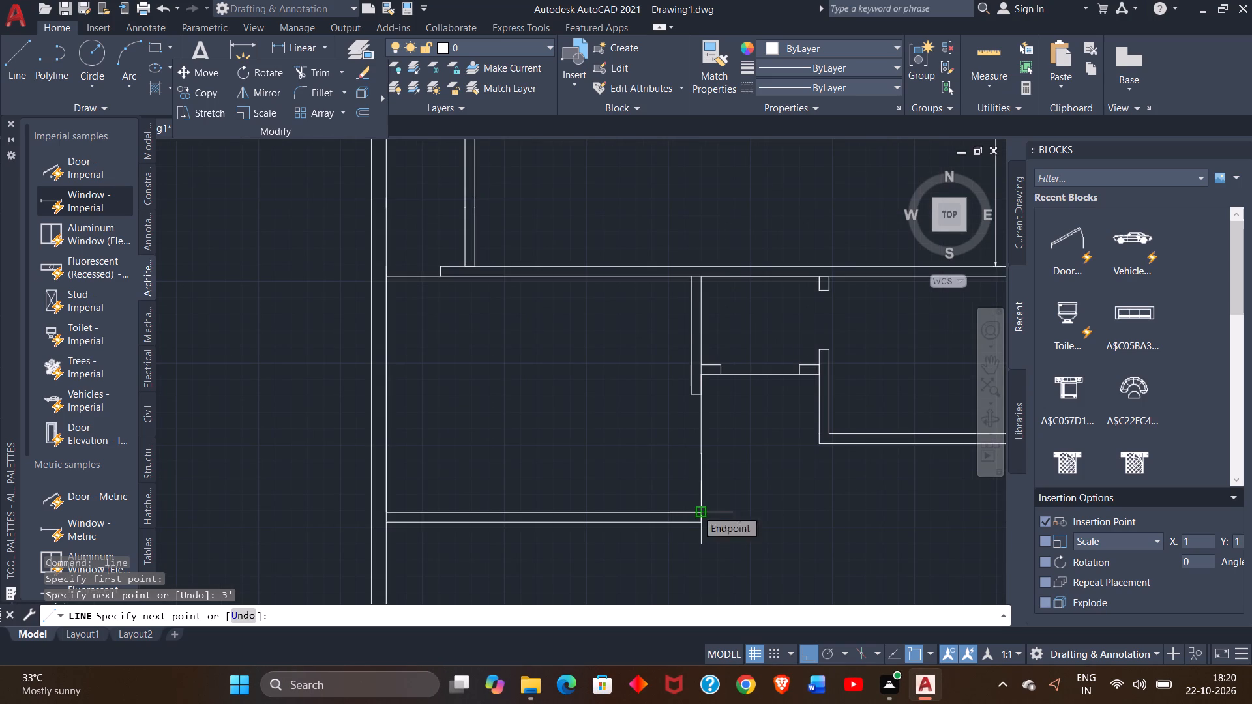
scroll(696, 510, "up", 1, "ctrl")
left_click(700, 519)
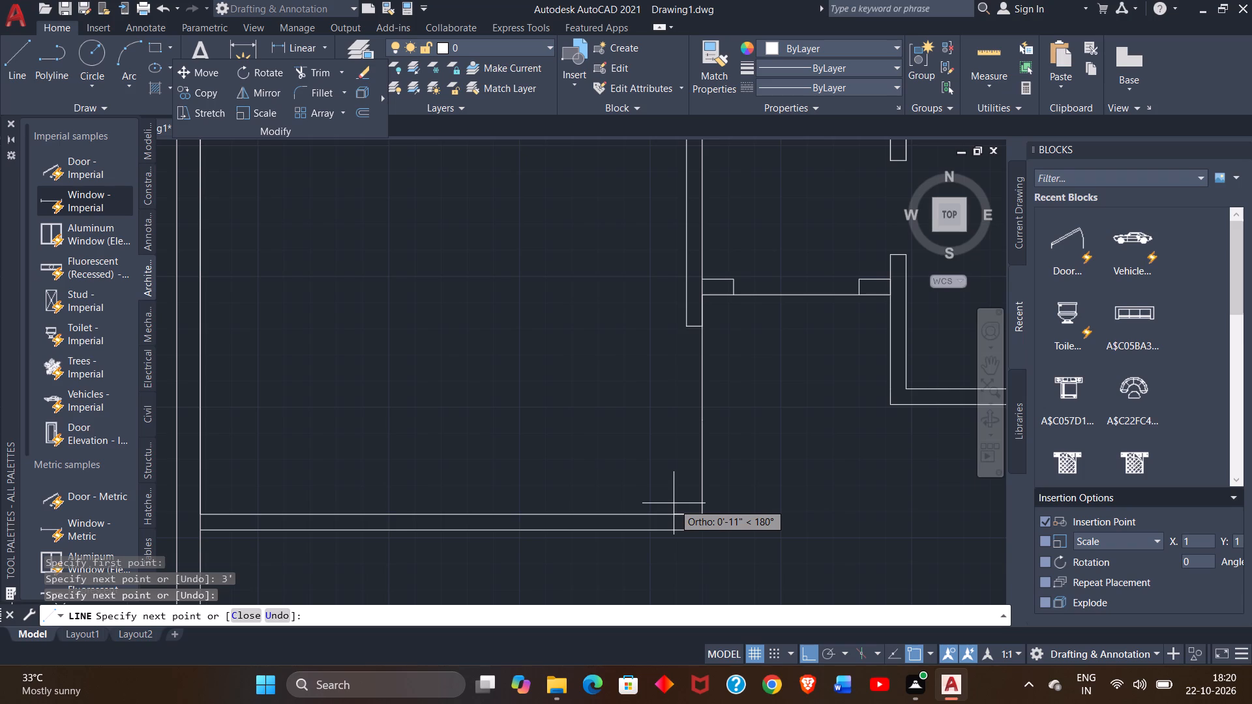
Continue the line 6" left along the partition and up to the short wall's lower-left corner, completing the 6" vertical wall.
key("6")
key("shift+quotedbl")
key("Return")
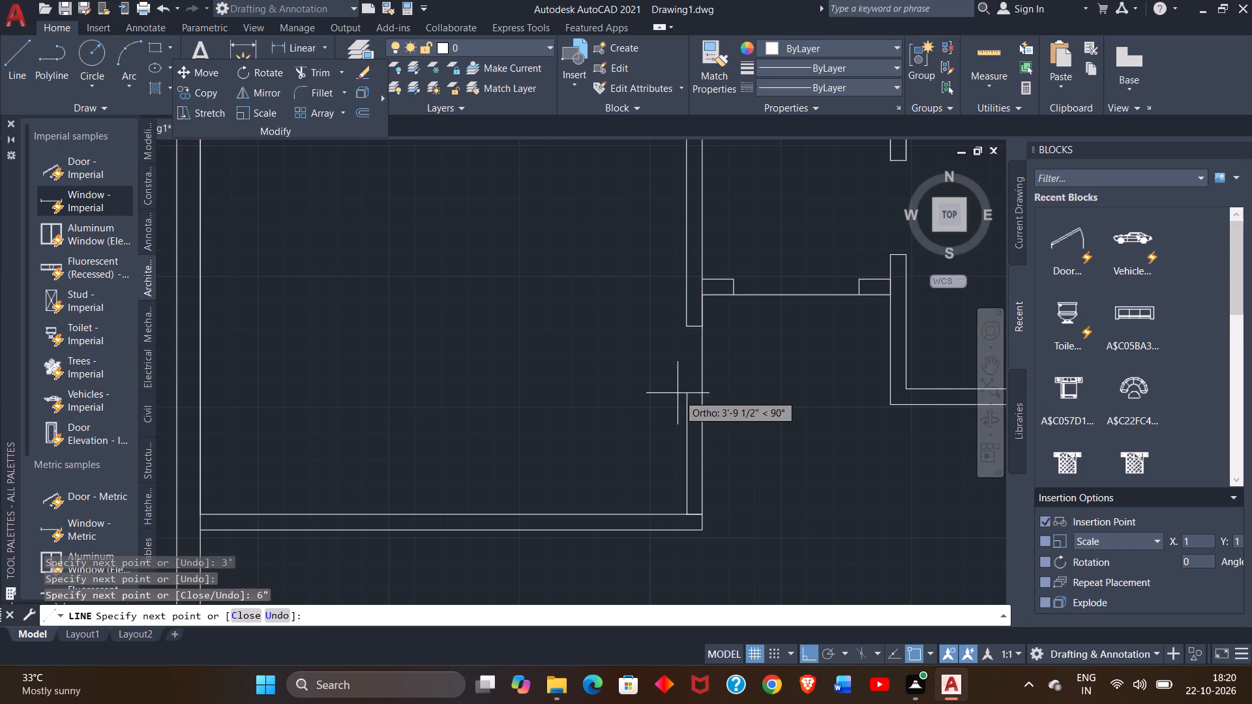
left_click(689, 323)
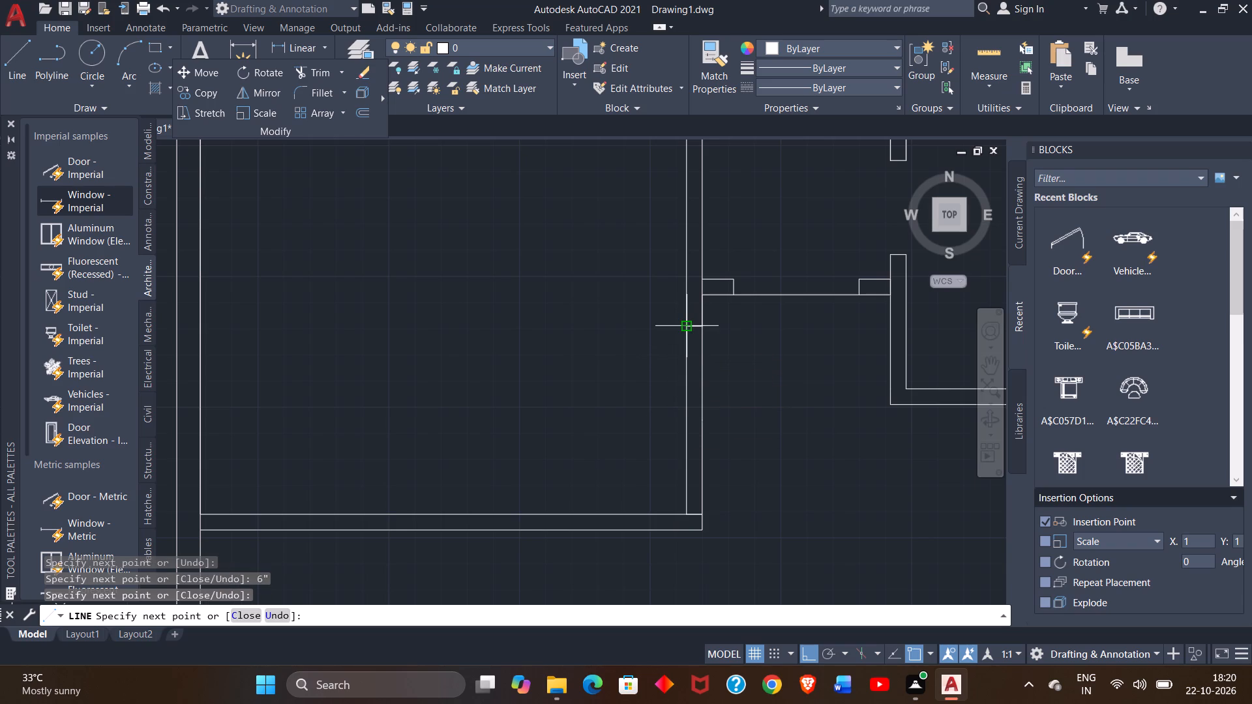
right_click(689, 323)
left_click(717, 340)
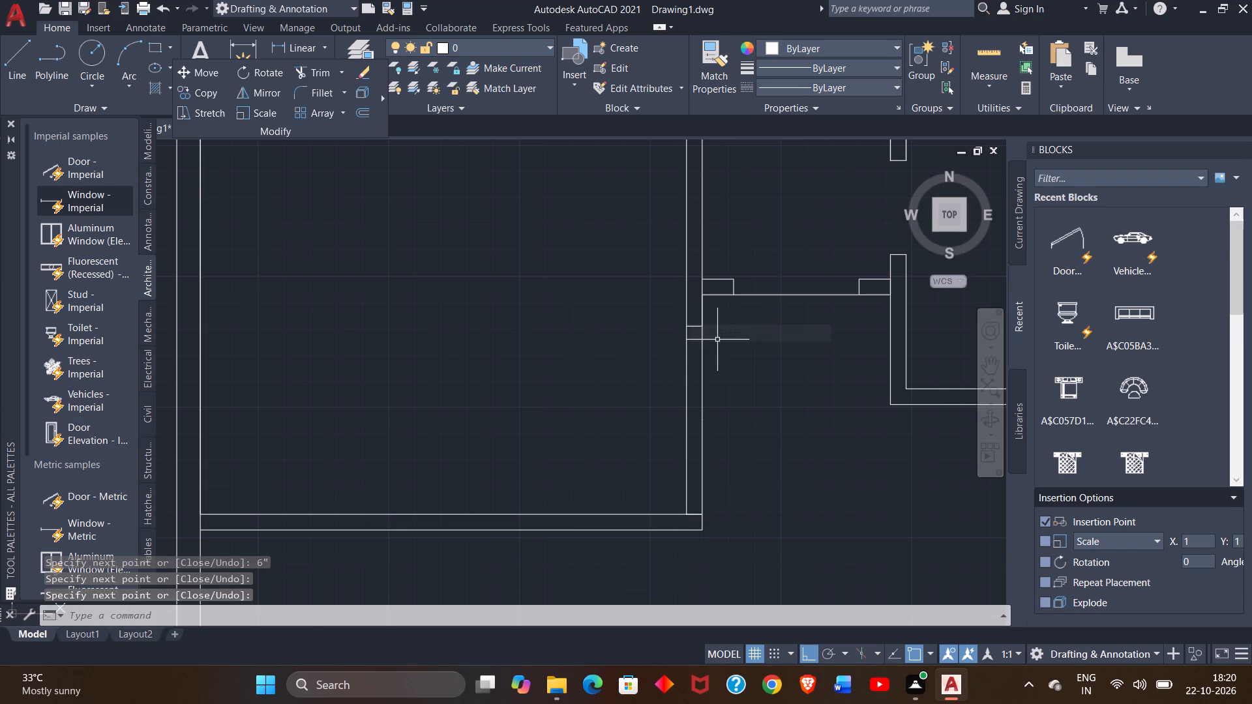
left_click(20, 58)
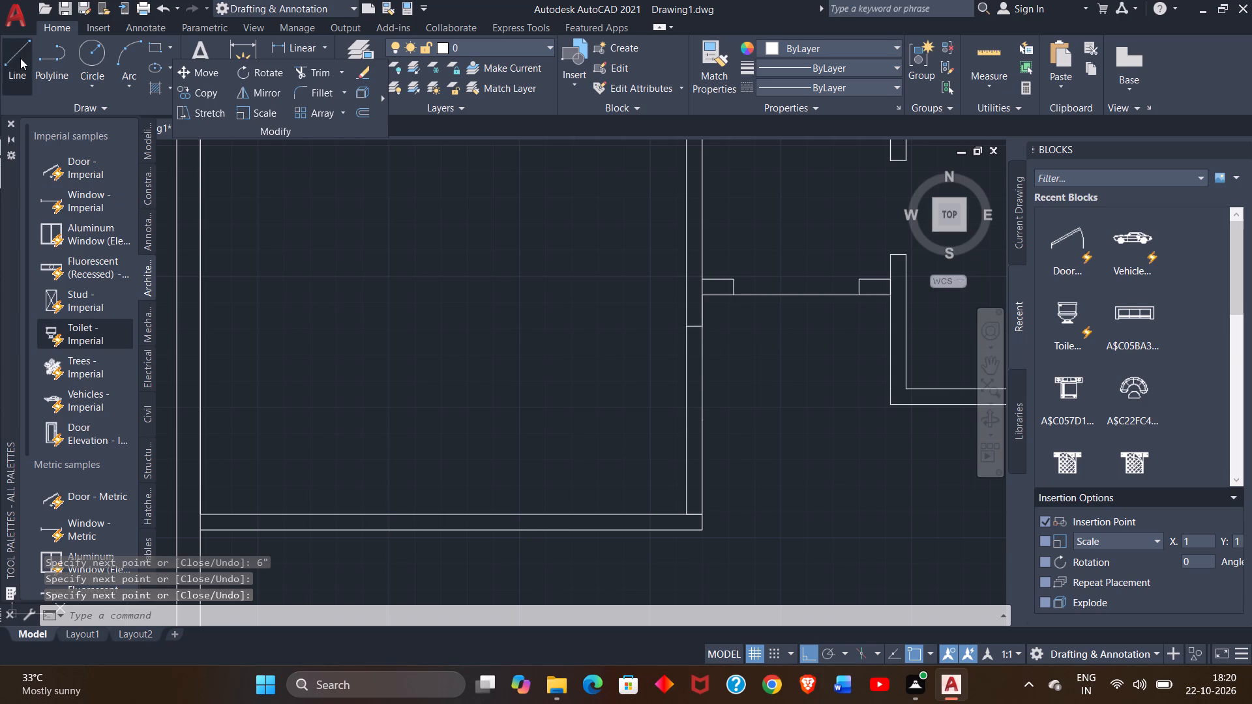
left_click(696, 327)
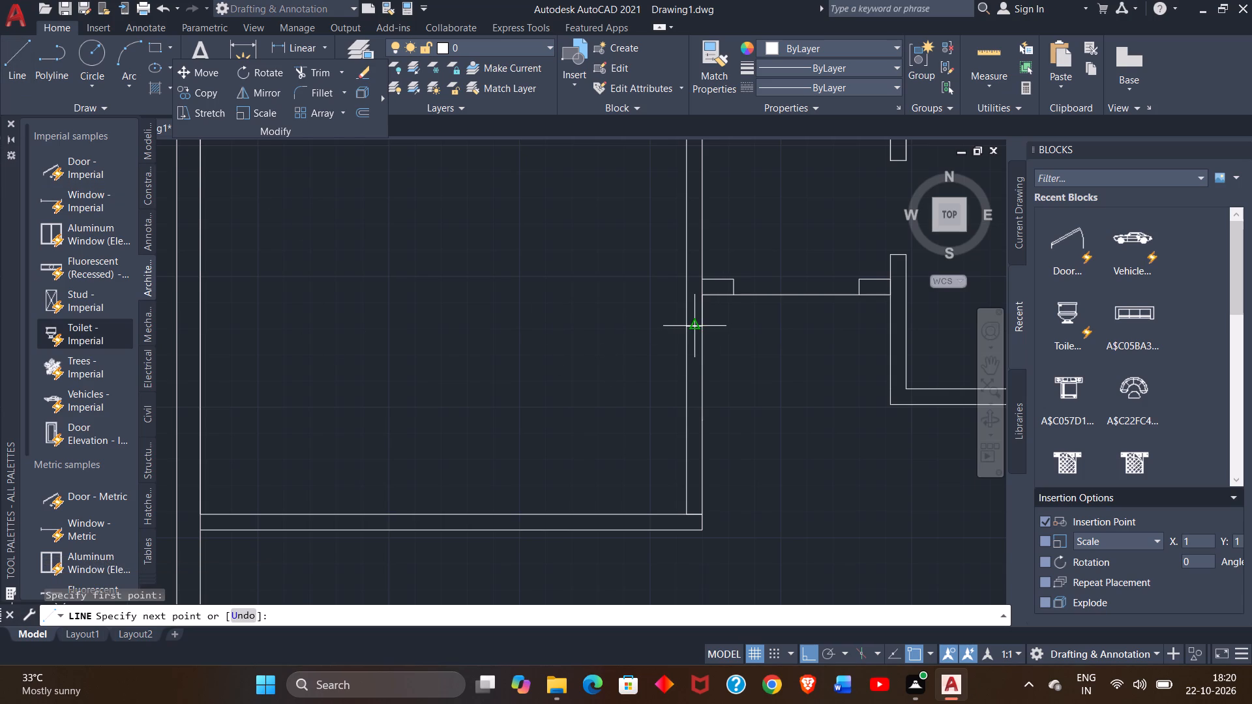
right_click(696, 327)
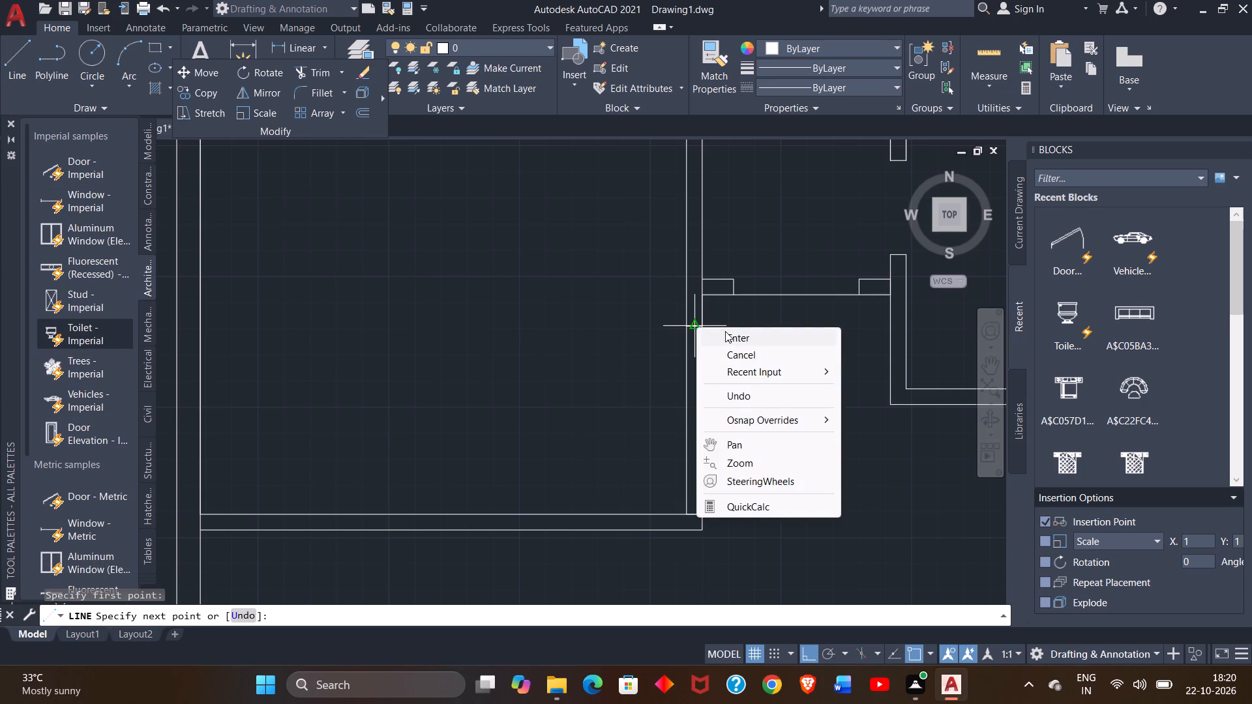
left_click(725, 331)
Mark a 3' opening in the new vertical wall, measured down its right face from the cross line above and closed across the wall.
left_click(7, 77)
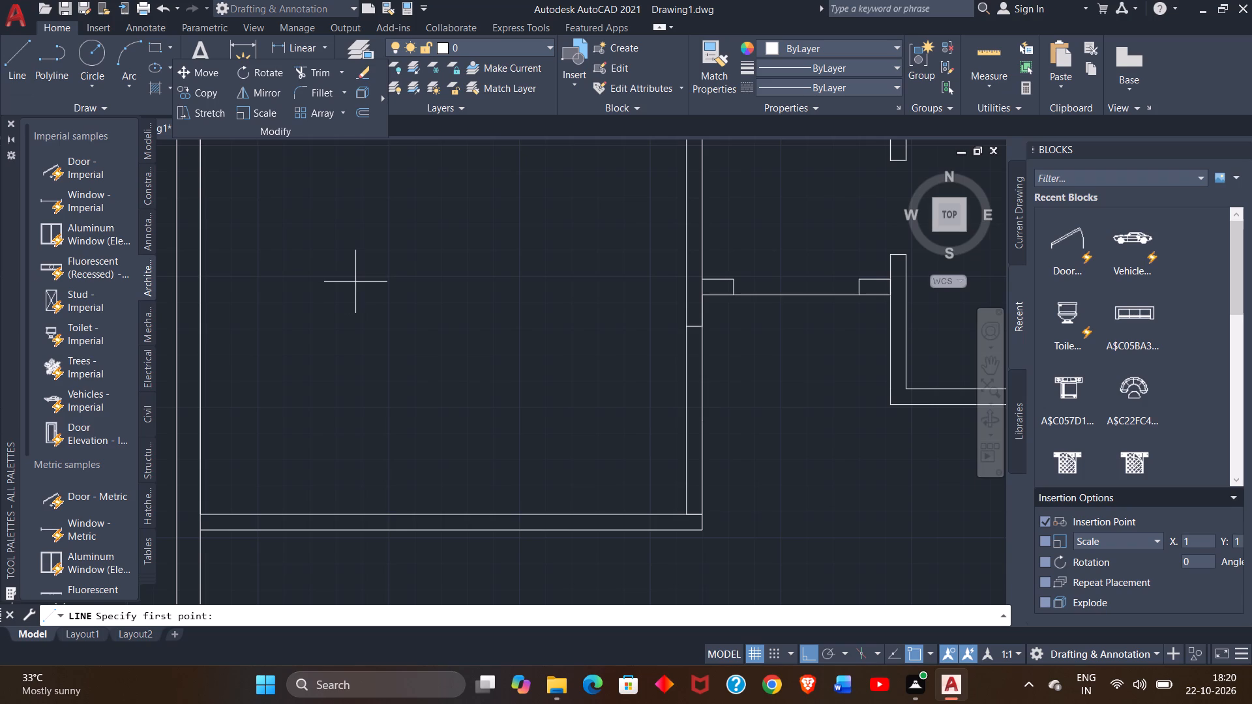
left_click(701, 328)
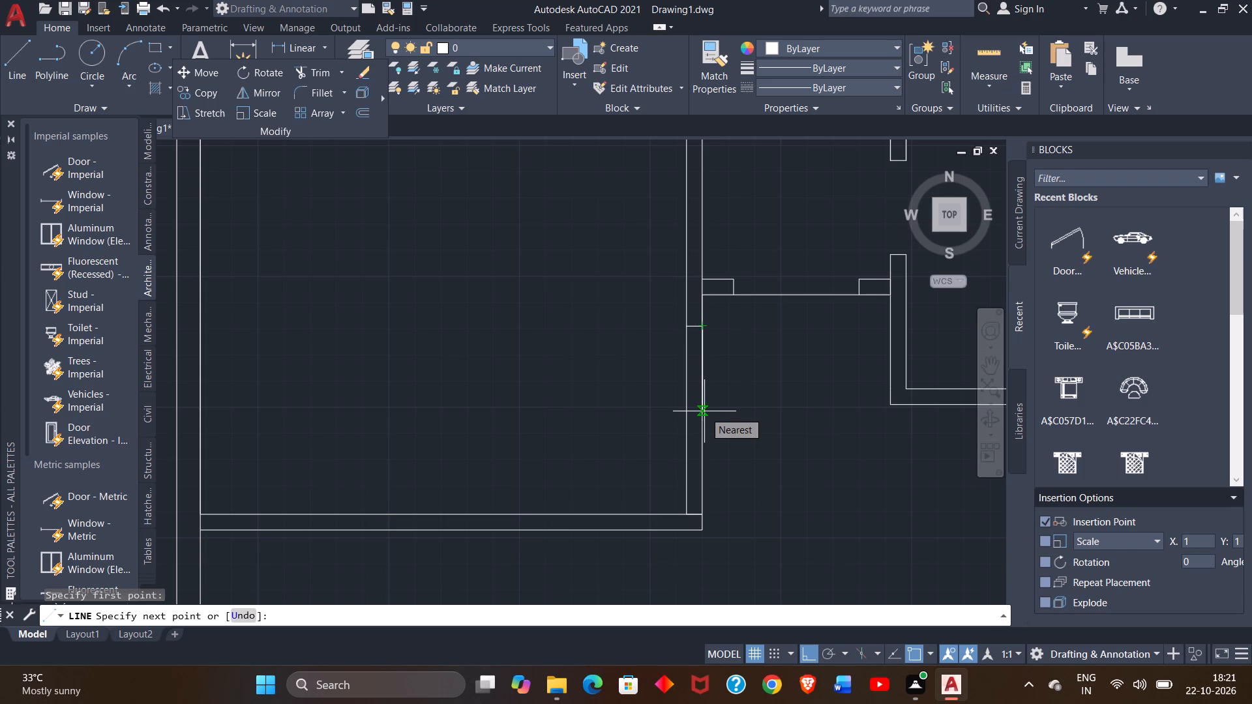
type("3'")
key("Return")
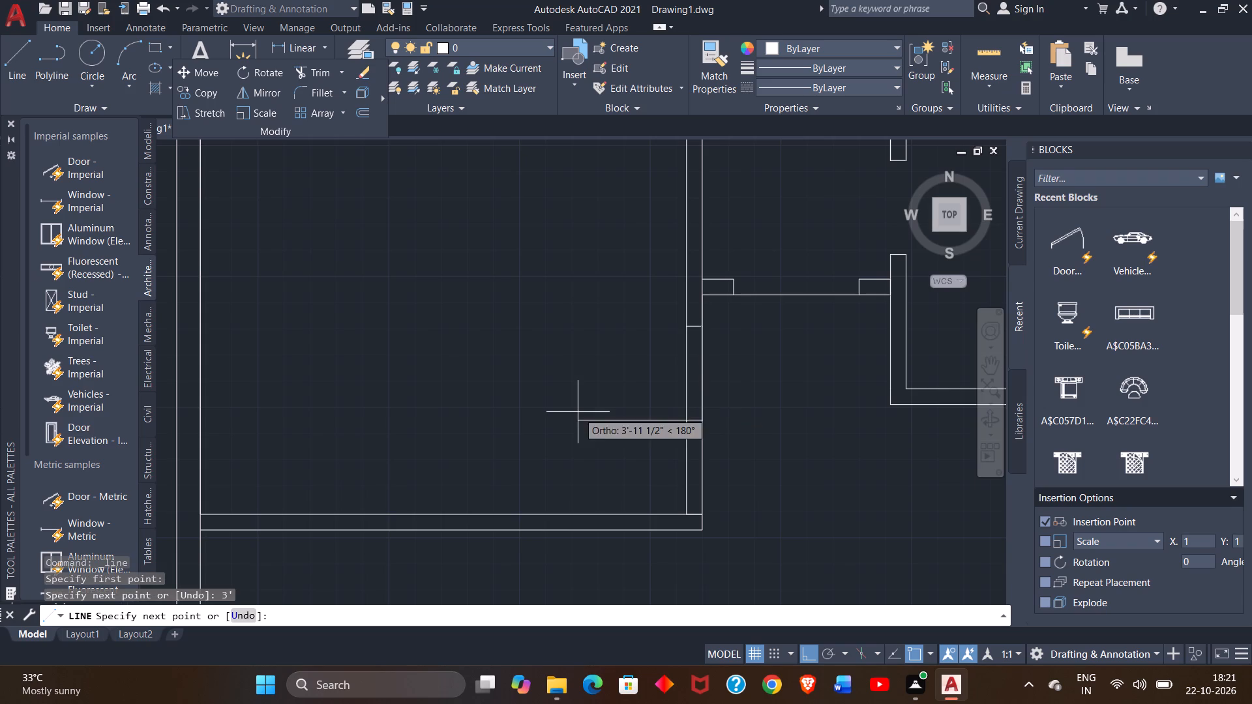
left_click(687, 419)
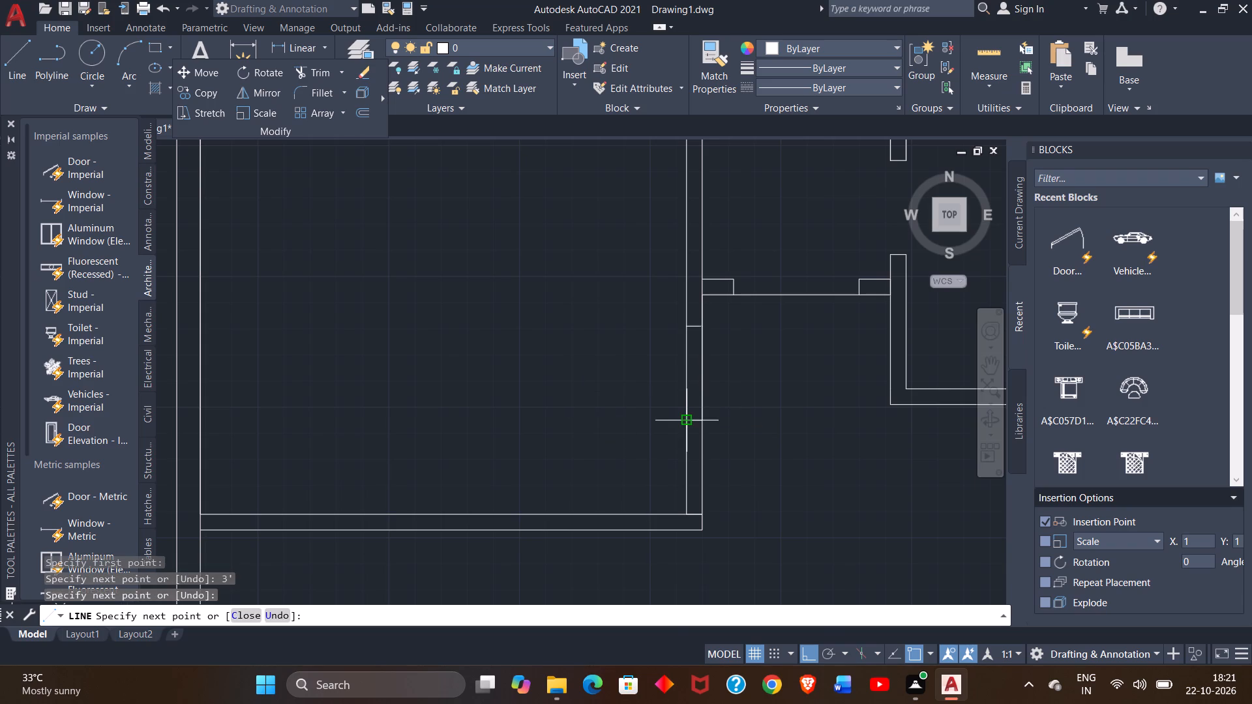
right_click(687, 419)
left_click(715, 431)
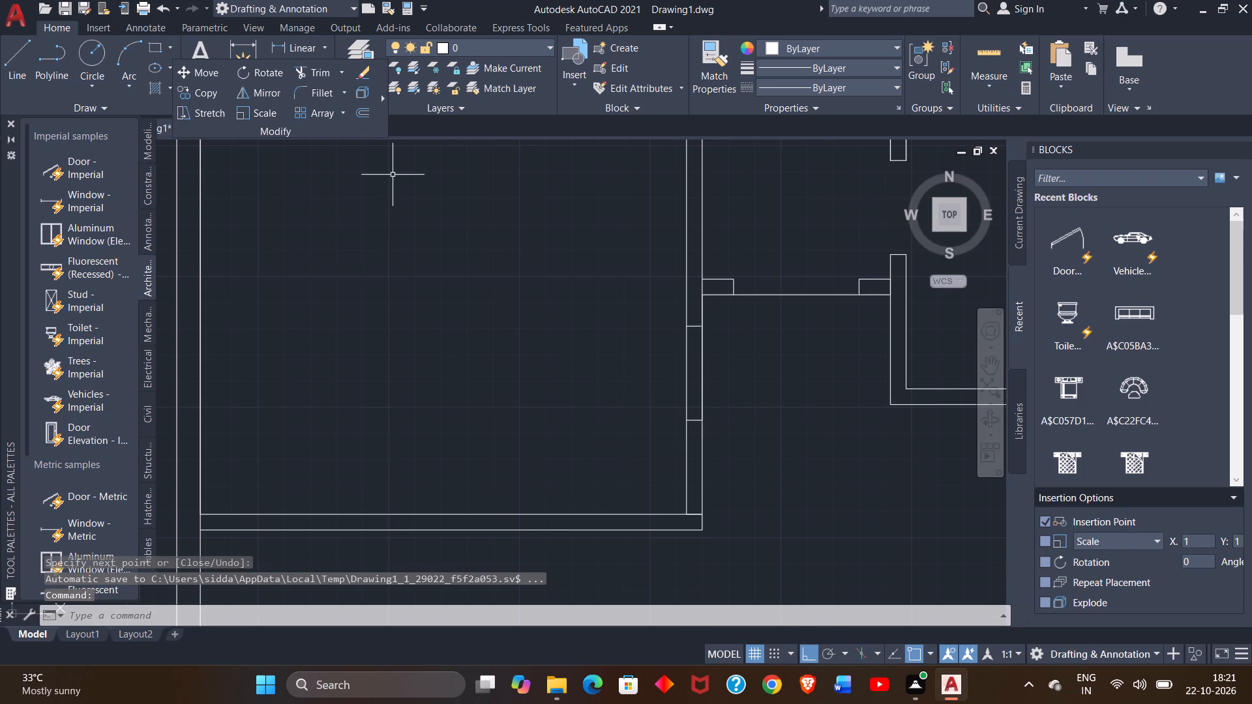
Trim both faces of the vertical wall between the two cross lines to clear the 3' opening.
left_click(306, 68)
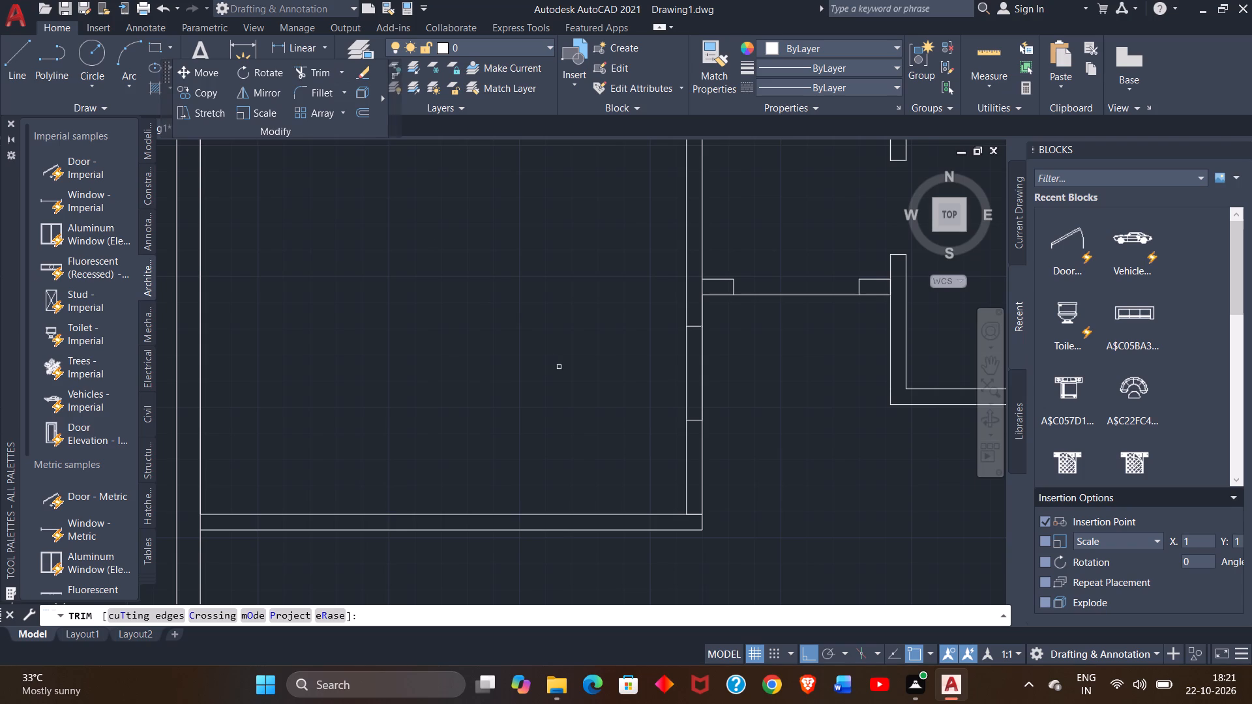
left_click_drag(657, 390, 782, 398)
left_click(782, 398)
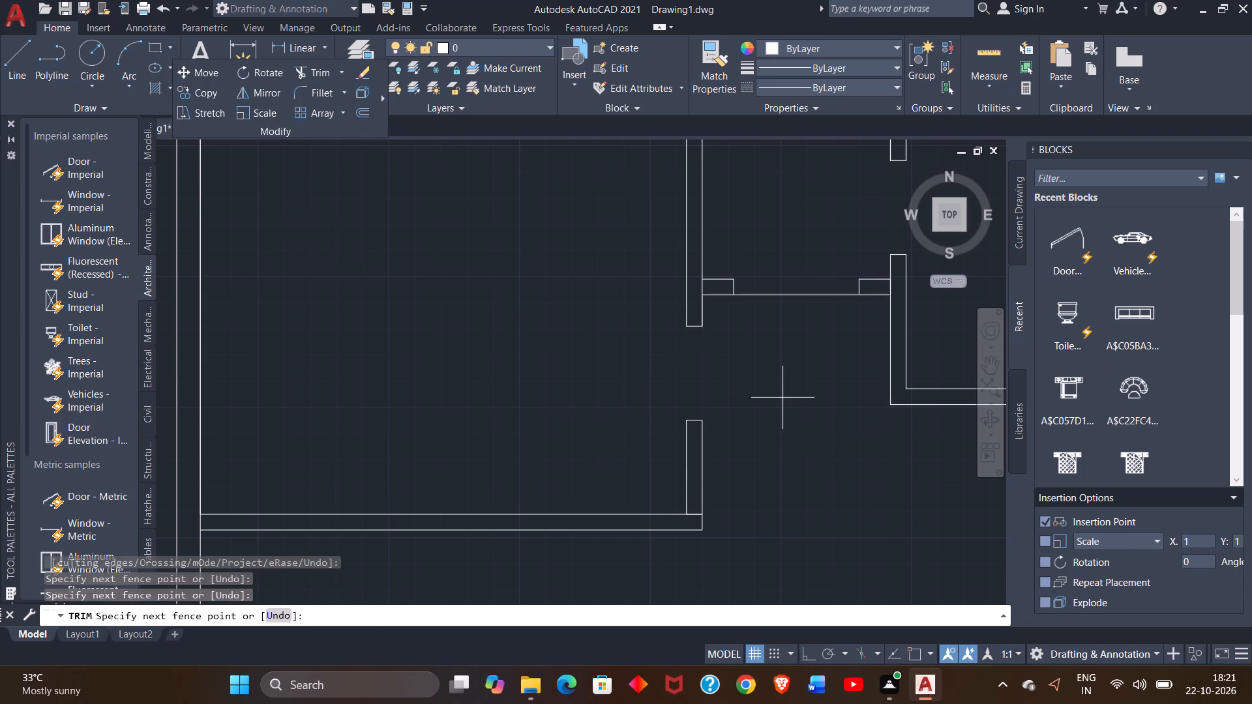
right_click(524, 359)
left_click(548, 375)
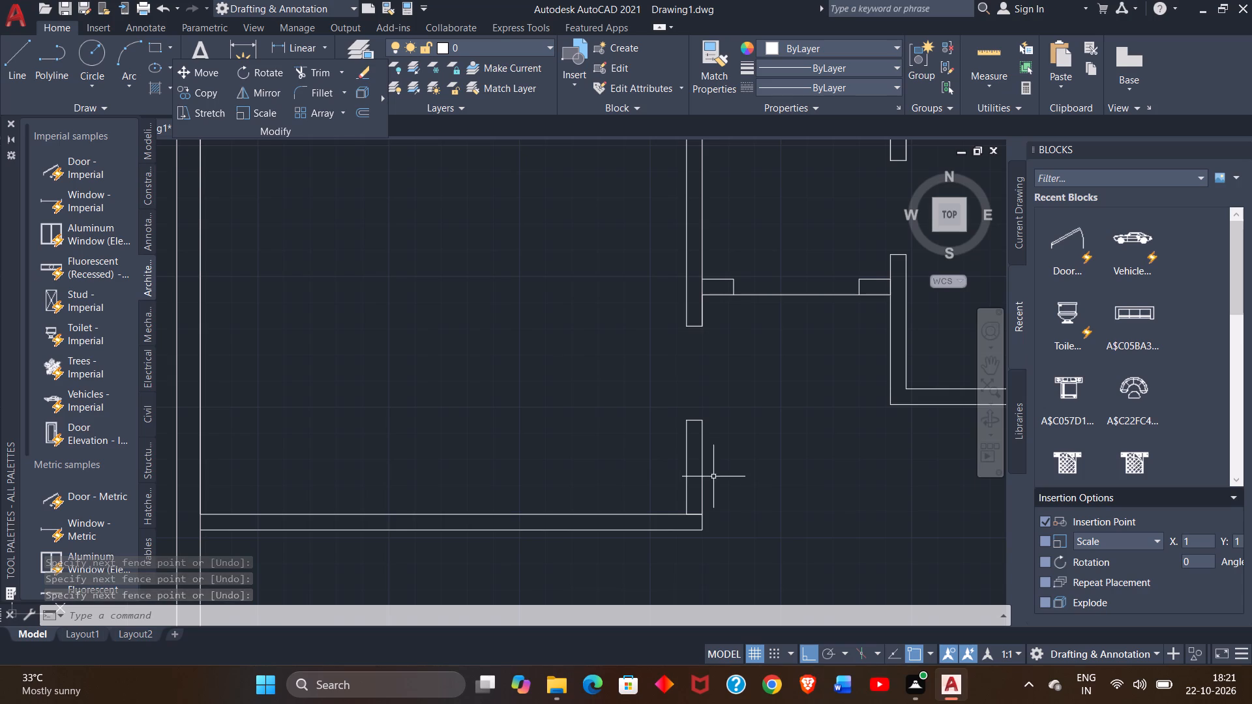
Trim the short line across the corner where the vertical wall meets the 16' horizontal partition.
scroll(697, 502, "up", 1, "ctrl")
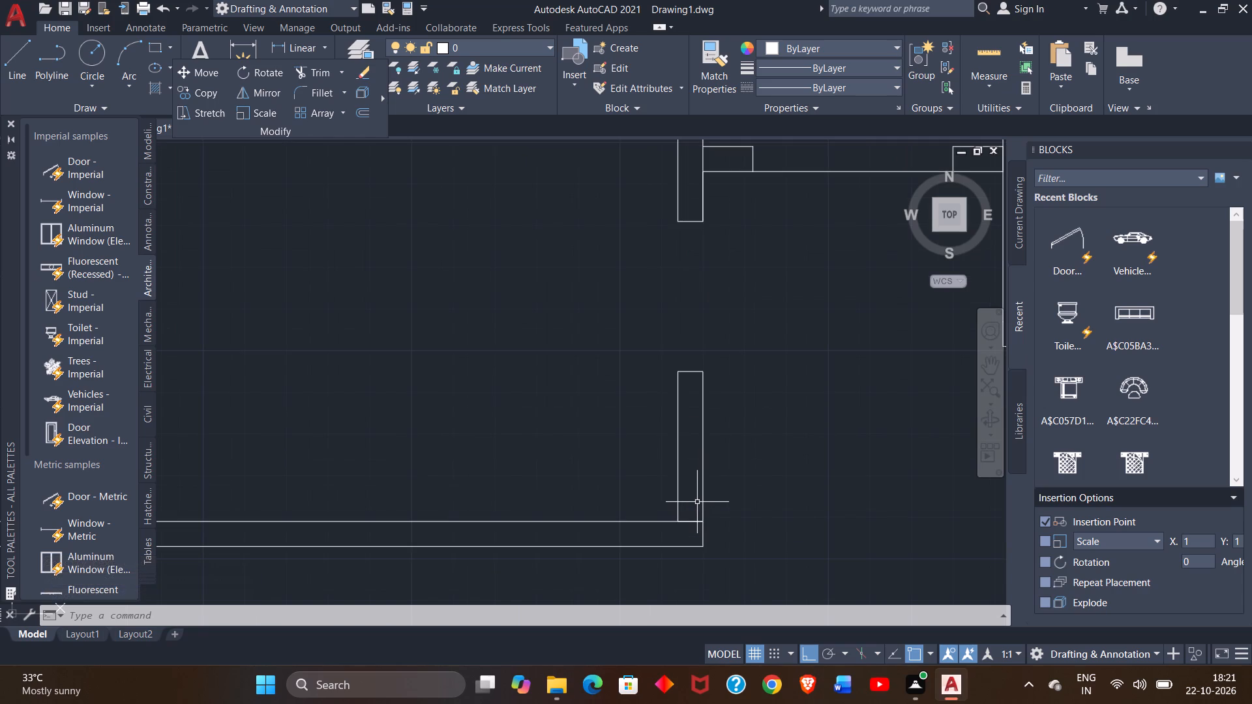
scroll(697, 502, "up", 2, "ctrl")
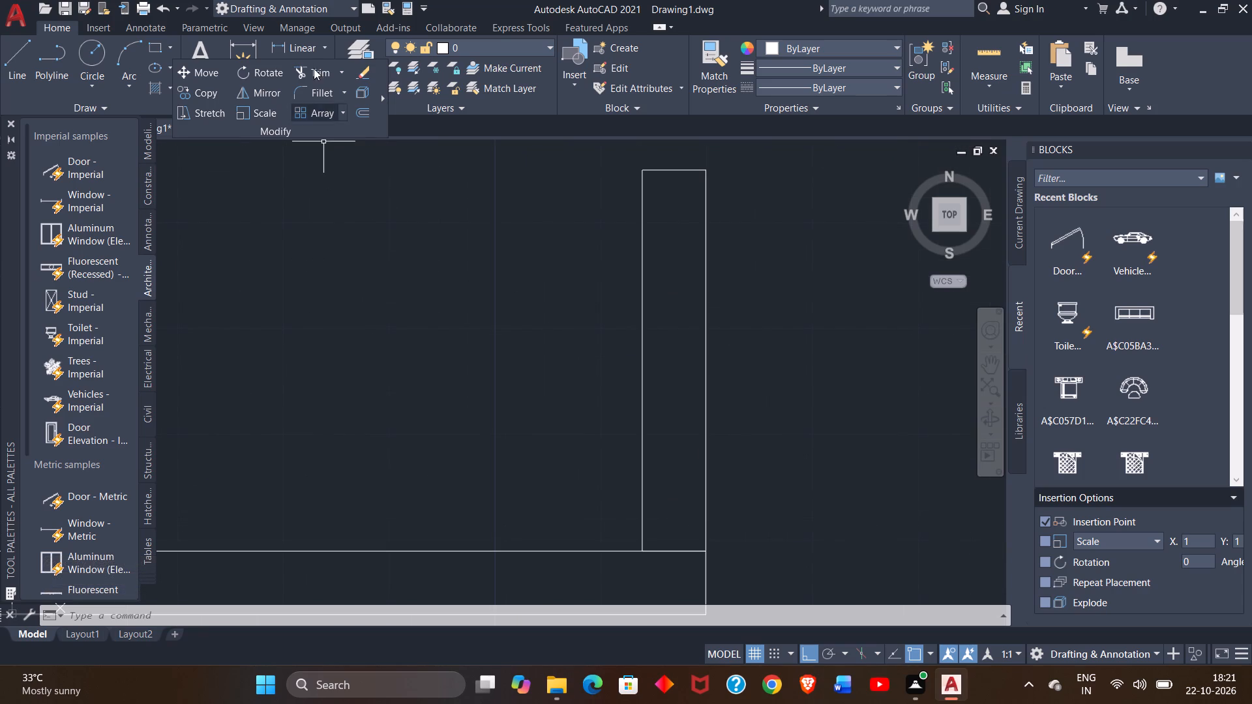
left_click(312, 66)
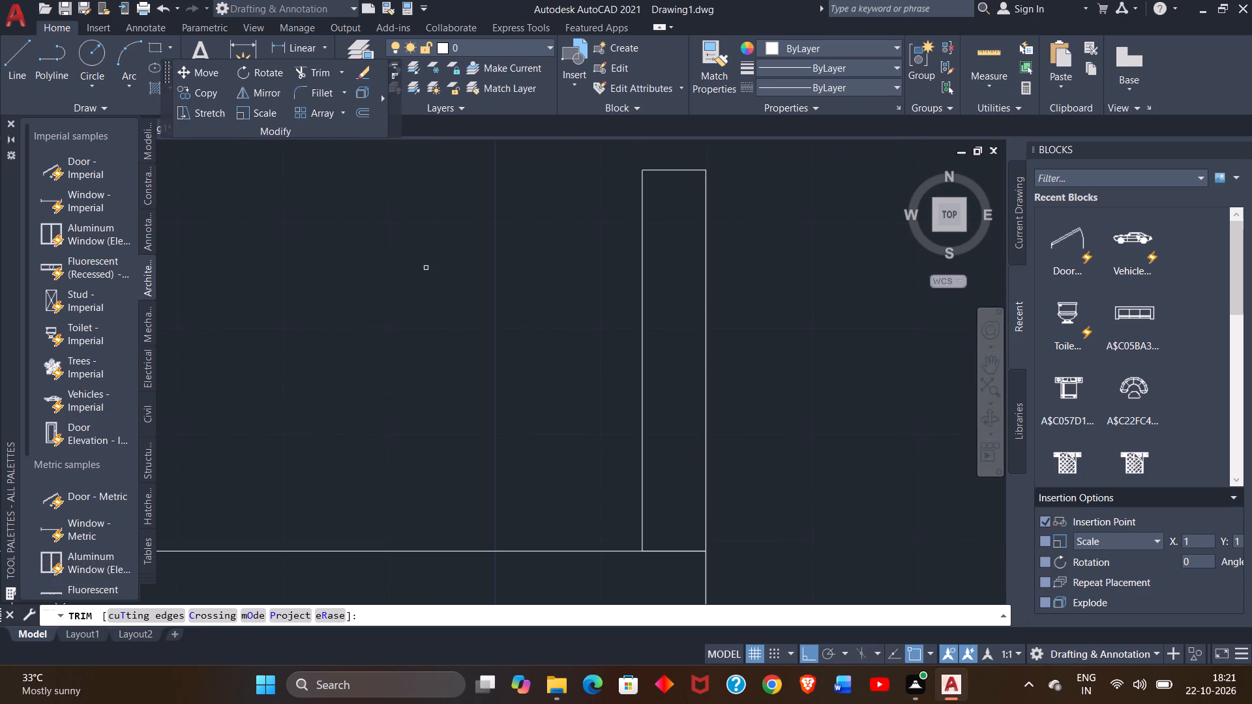
left_click_drag(670, 514, 675, 581)
left_click(675, 581)
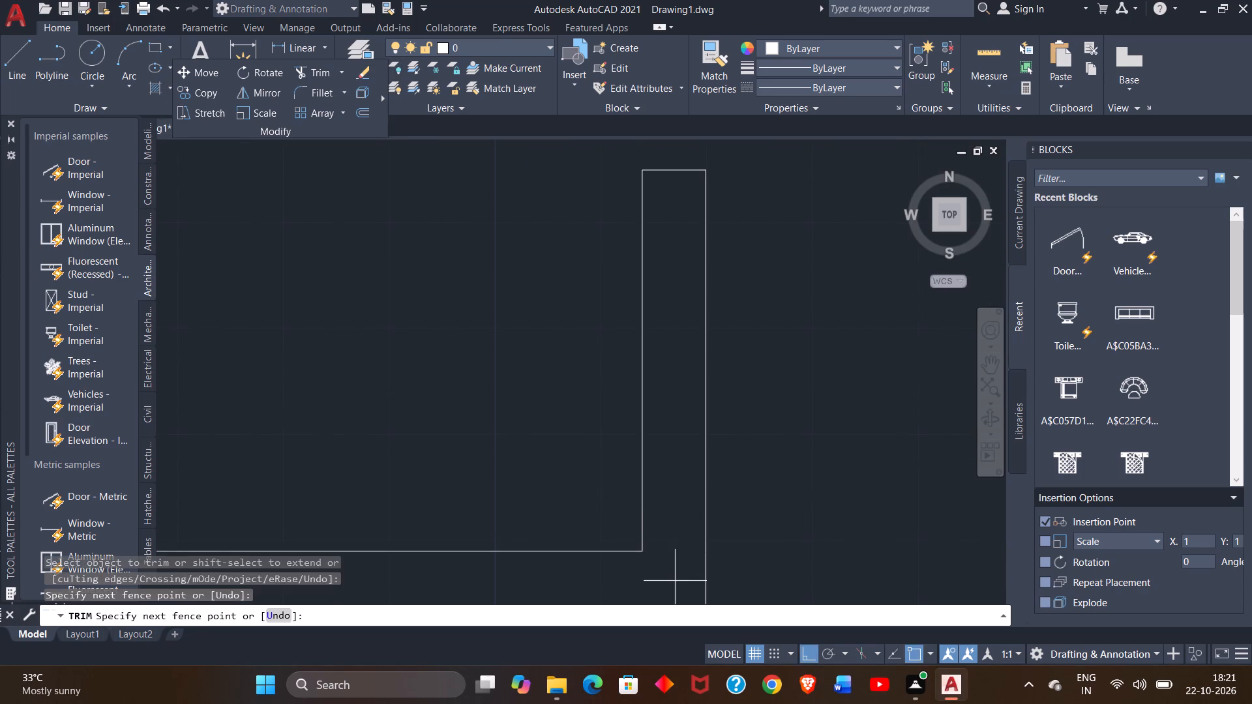
right_click(675, 581)
left_click(708, 418)
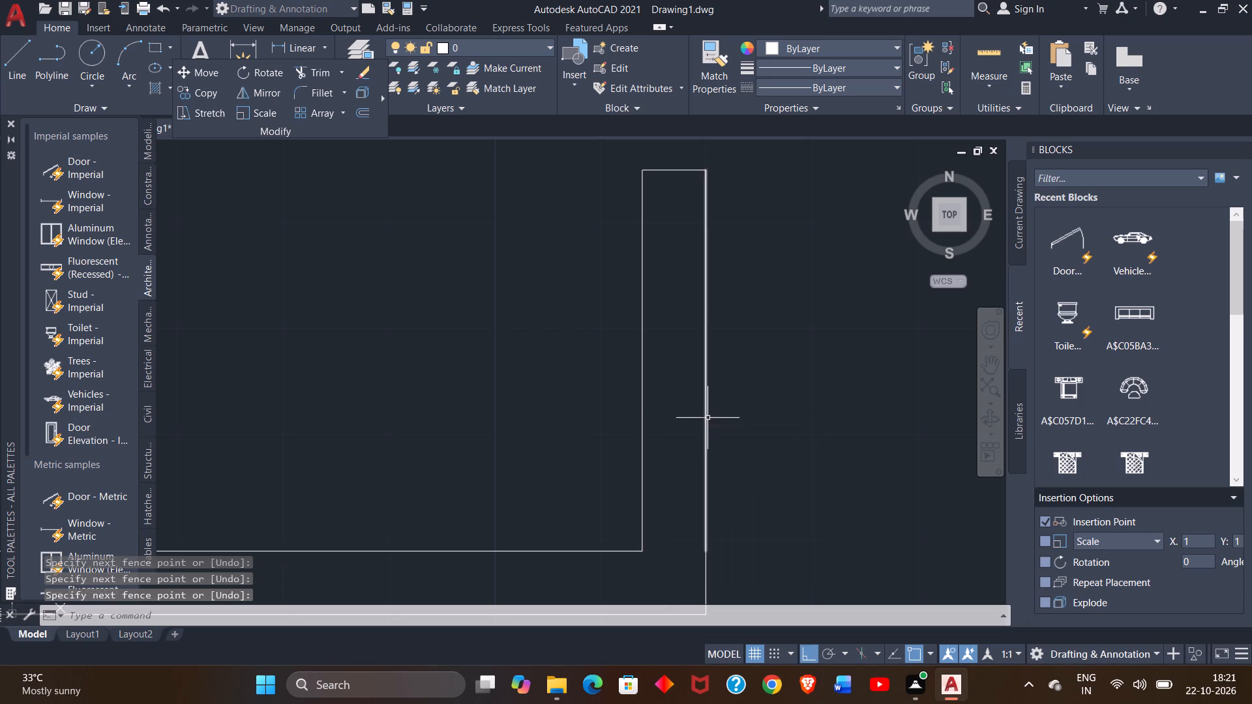
Delete the horizontal and vertical dimensions in the large middle room.
scroll(582, 374, "down", 4, "ctrl")
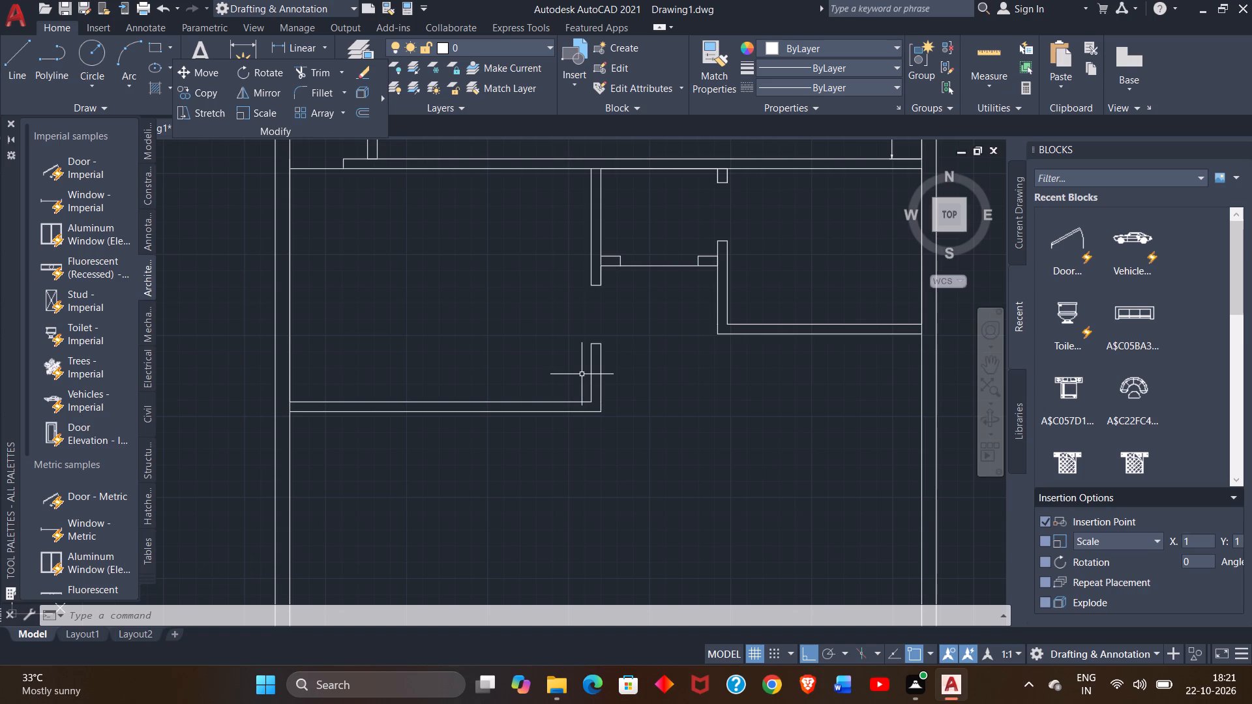
scroll(582, 374, "down", 4, "ctrl")
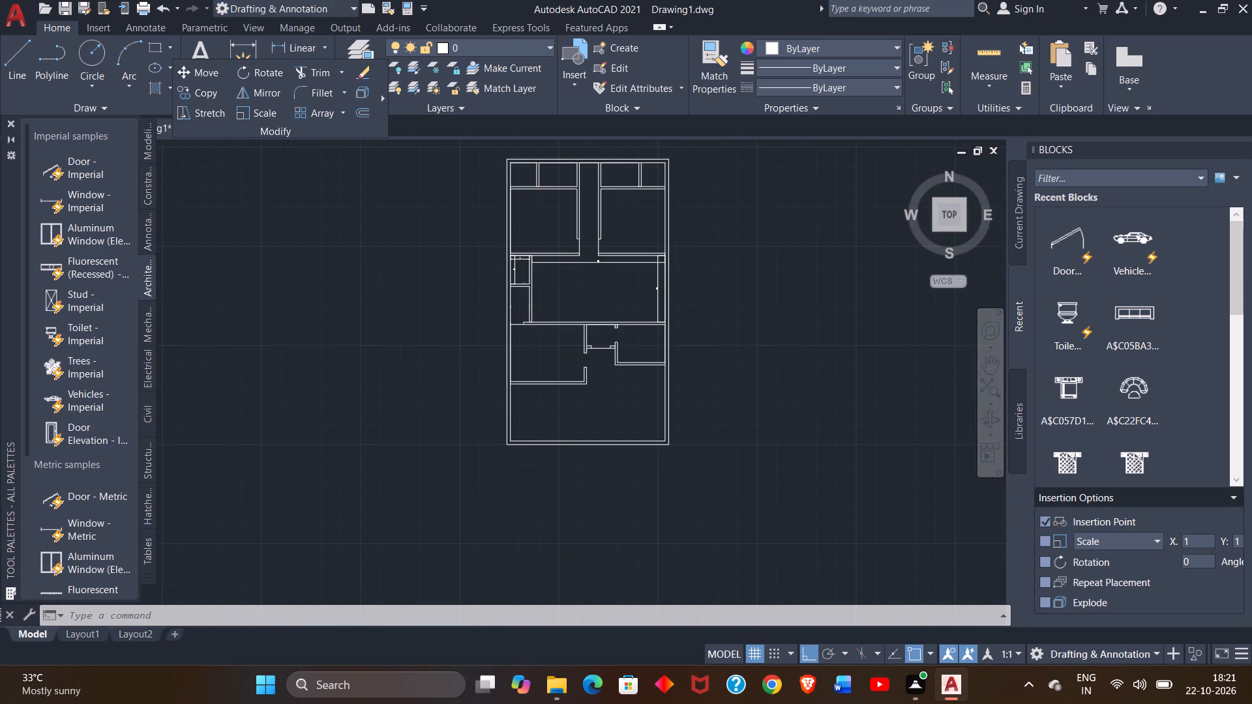
scroll(582, 374, "up", 3, "ctrl")
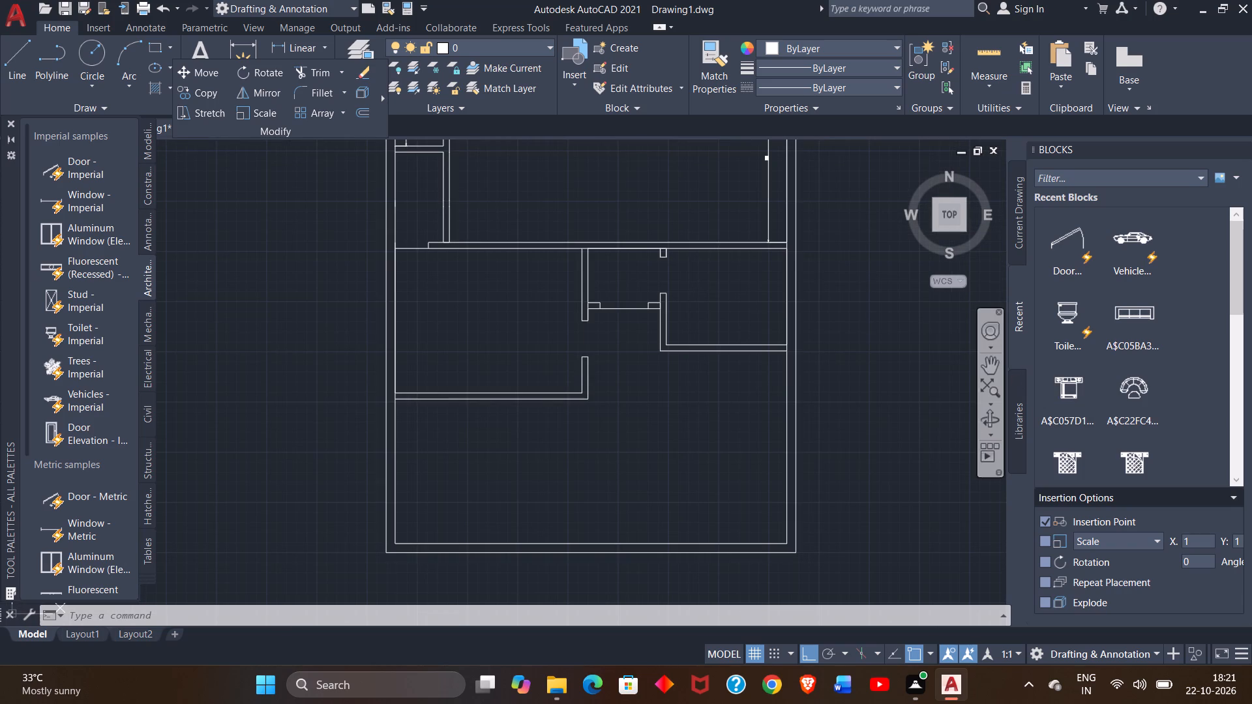
left_click(994, 364)
left_click_drag(903, 314, 895, 493)
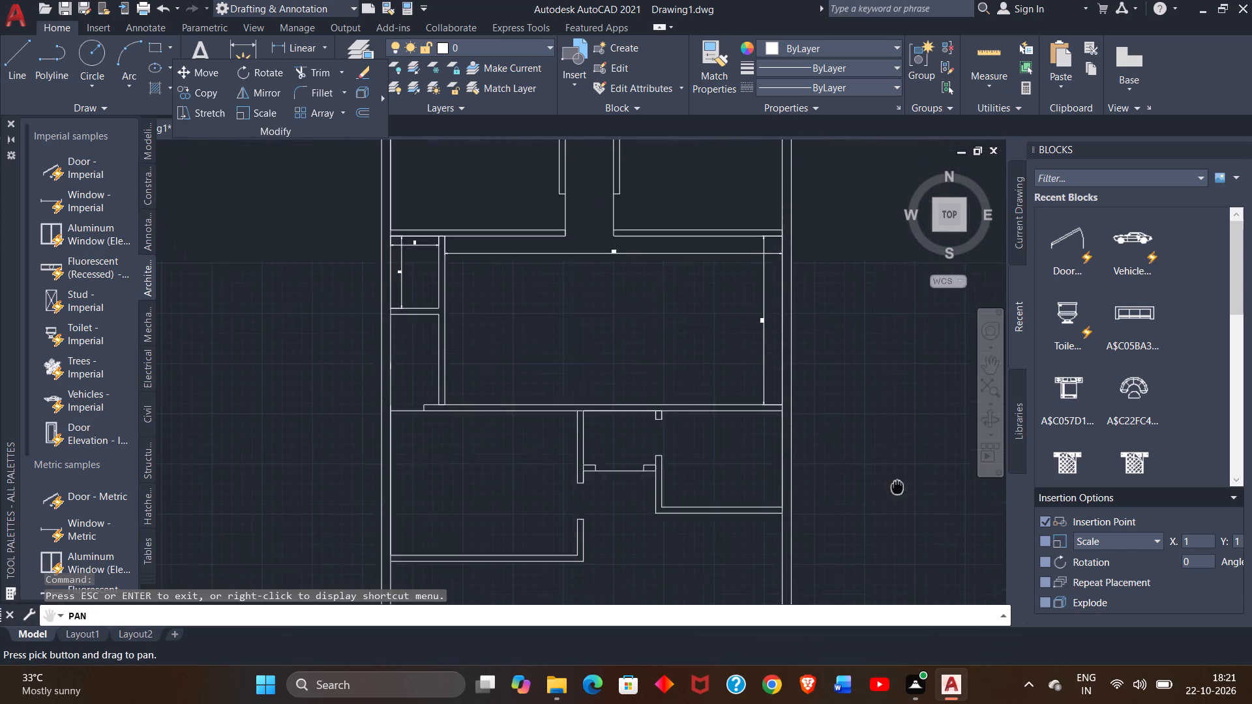
left_click_drag(895, 493, 885, 505)
right_click(885, 505)
left_click(900, 517)
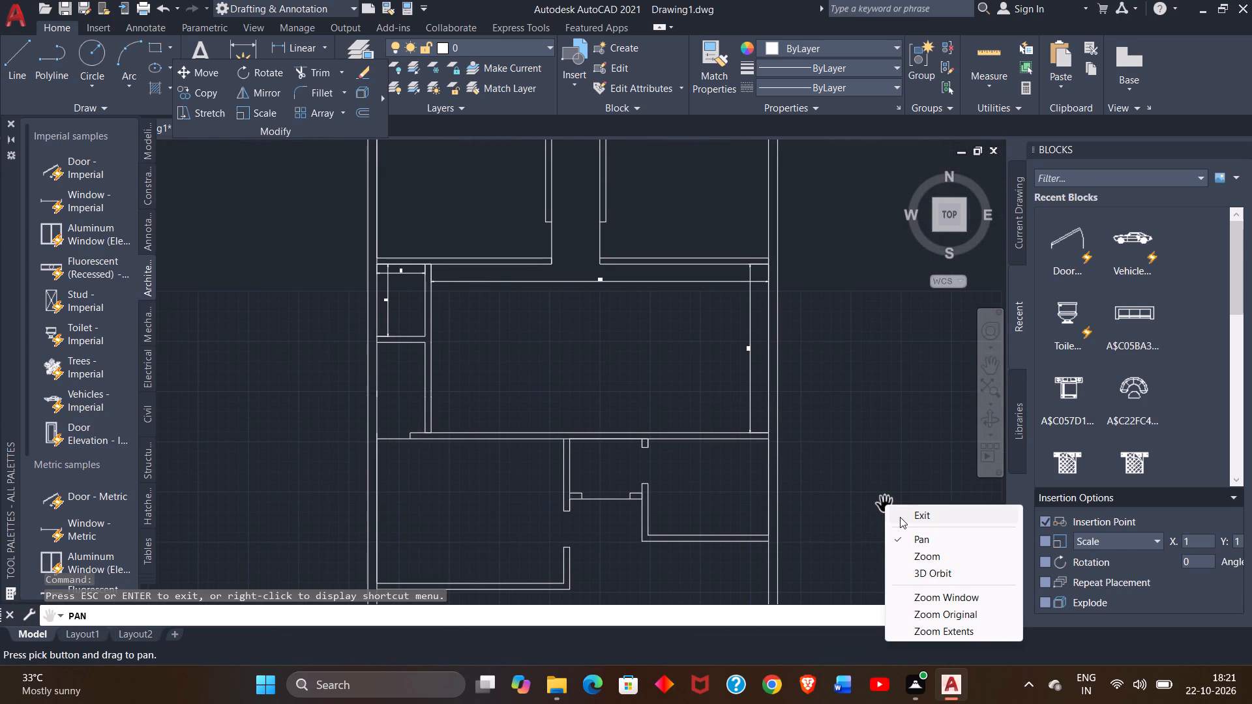
left_click(644, 282)
key("Delete")
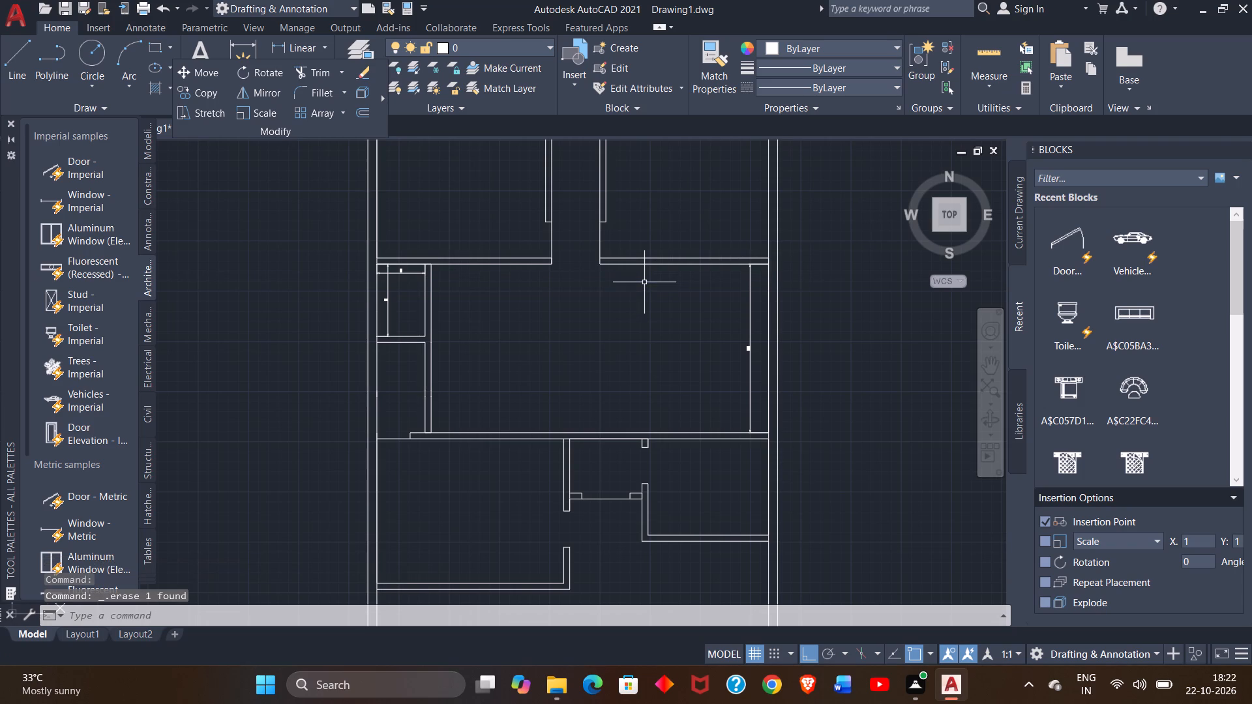
left_click(749, 332)
key("Delete")
Delete the vertical and horizontal dimensions in the small upper room against the left outer wall.
scroll(387, 296, "up", 3, "ctrl")
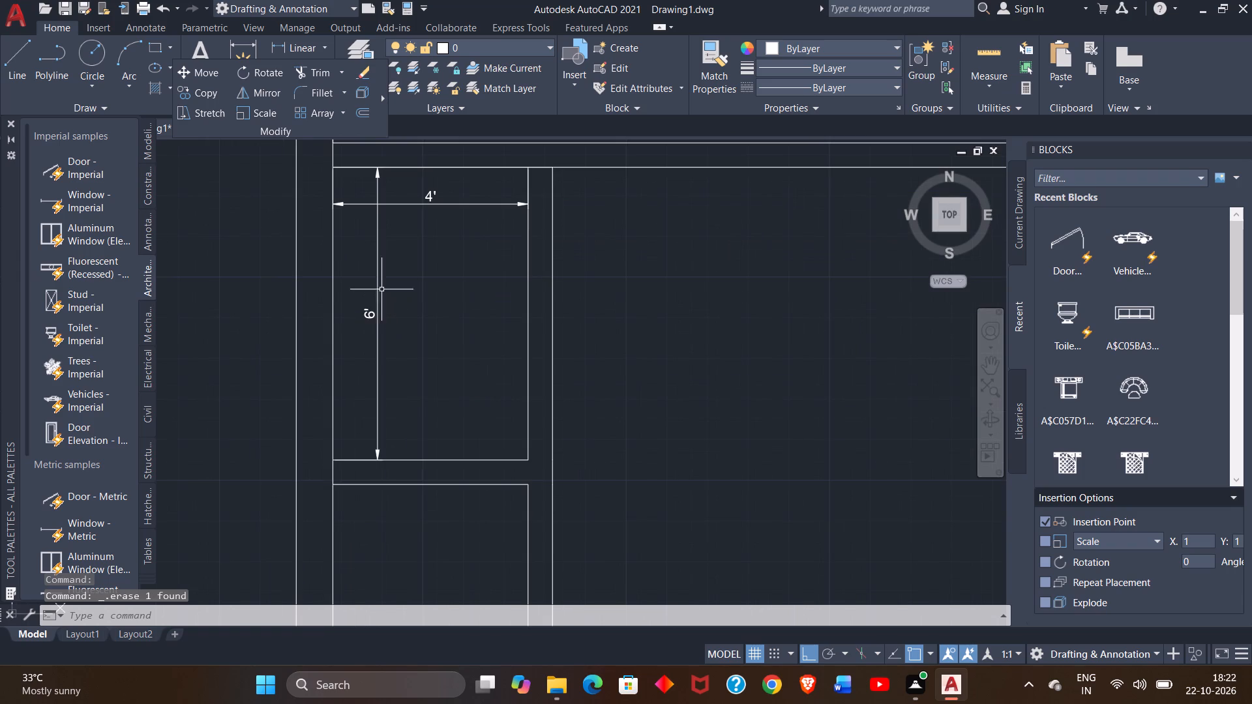
left_click(376, 287)
key("Delete")
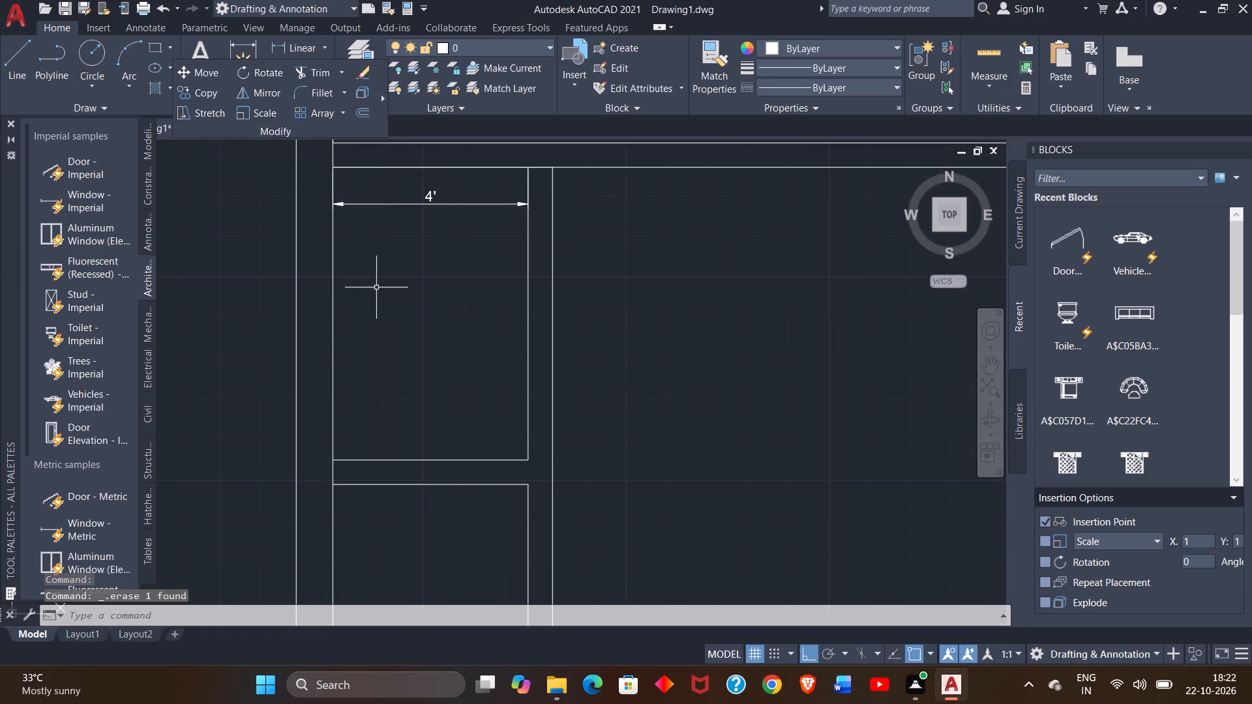
left_click(406, 203)
key("Delete")
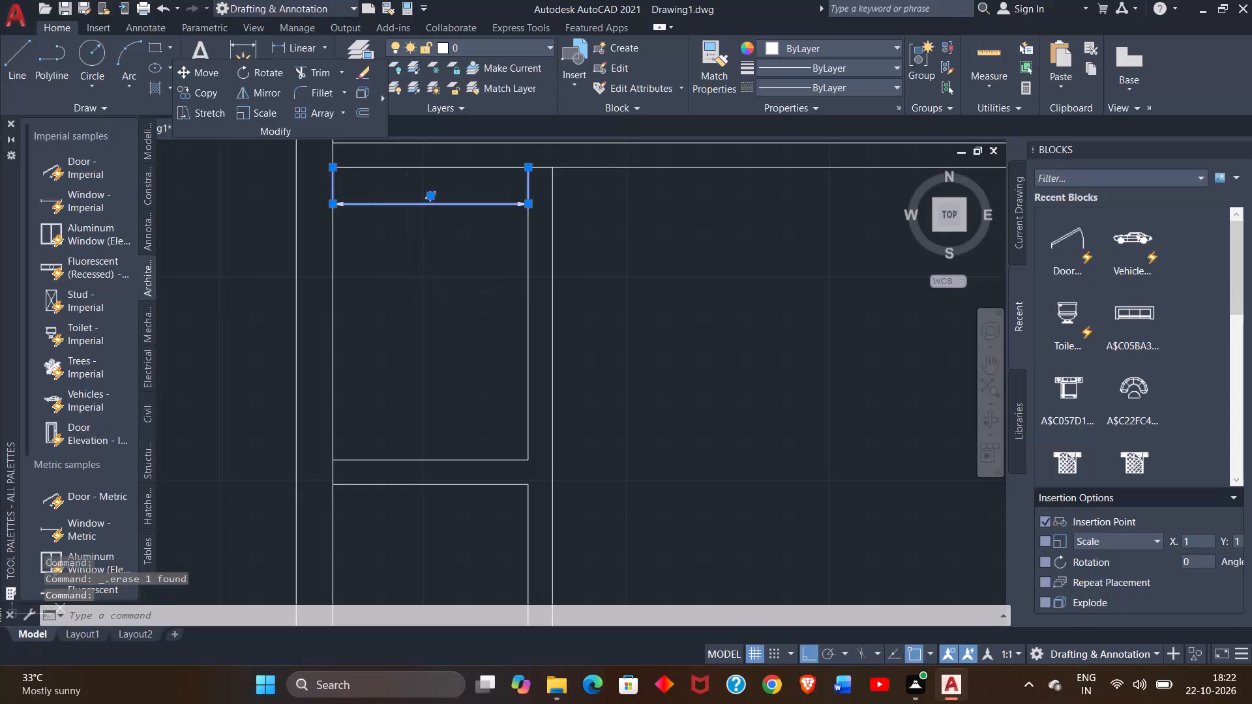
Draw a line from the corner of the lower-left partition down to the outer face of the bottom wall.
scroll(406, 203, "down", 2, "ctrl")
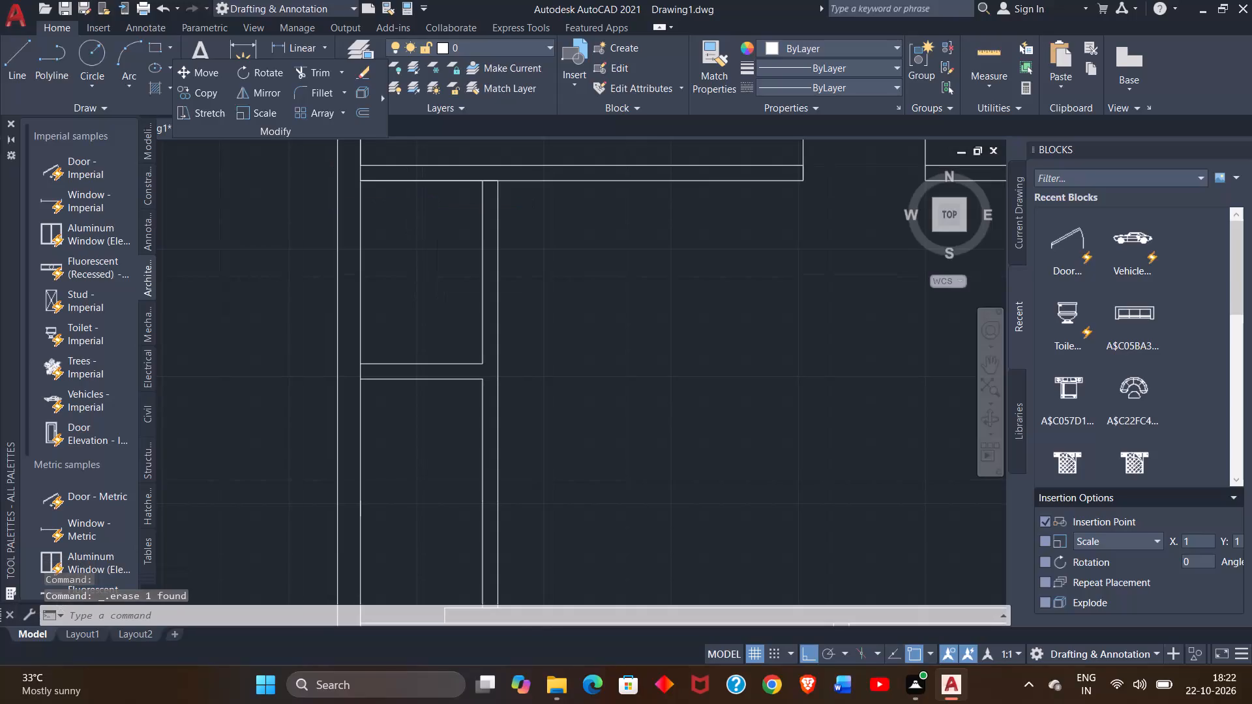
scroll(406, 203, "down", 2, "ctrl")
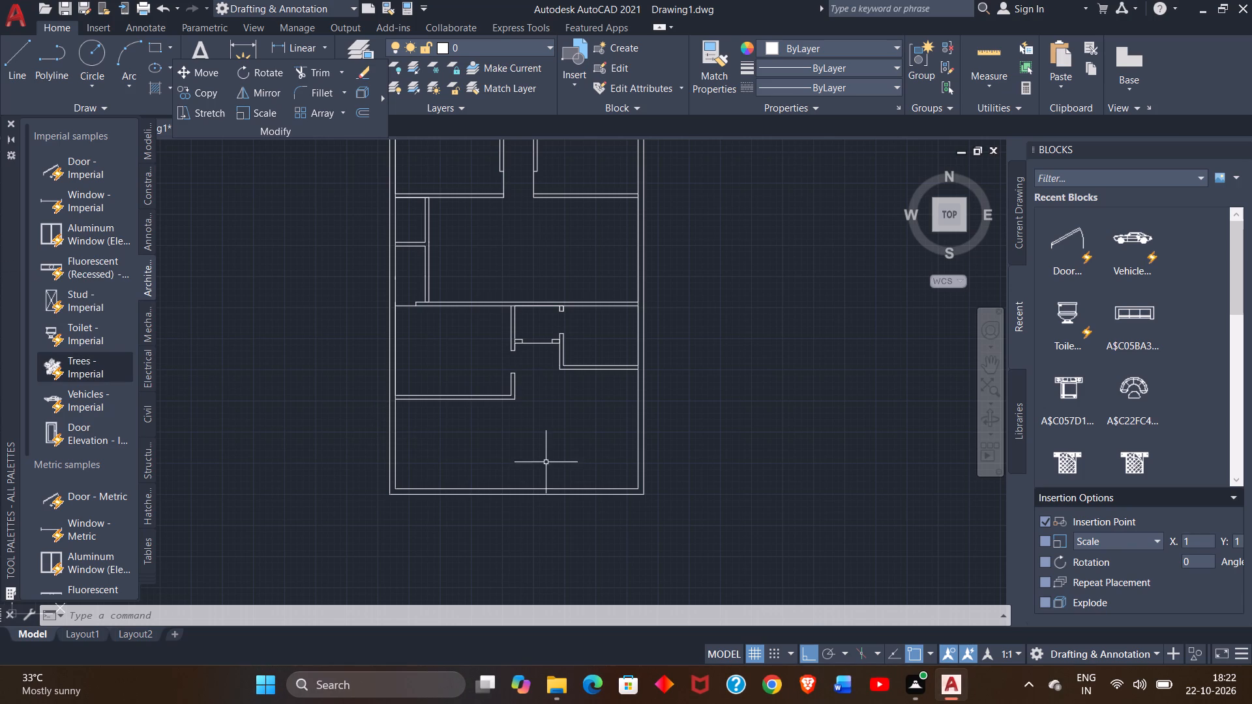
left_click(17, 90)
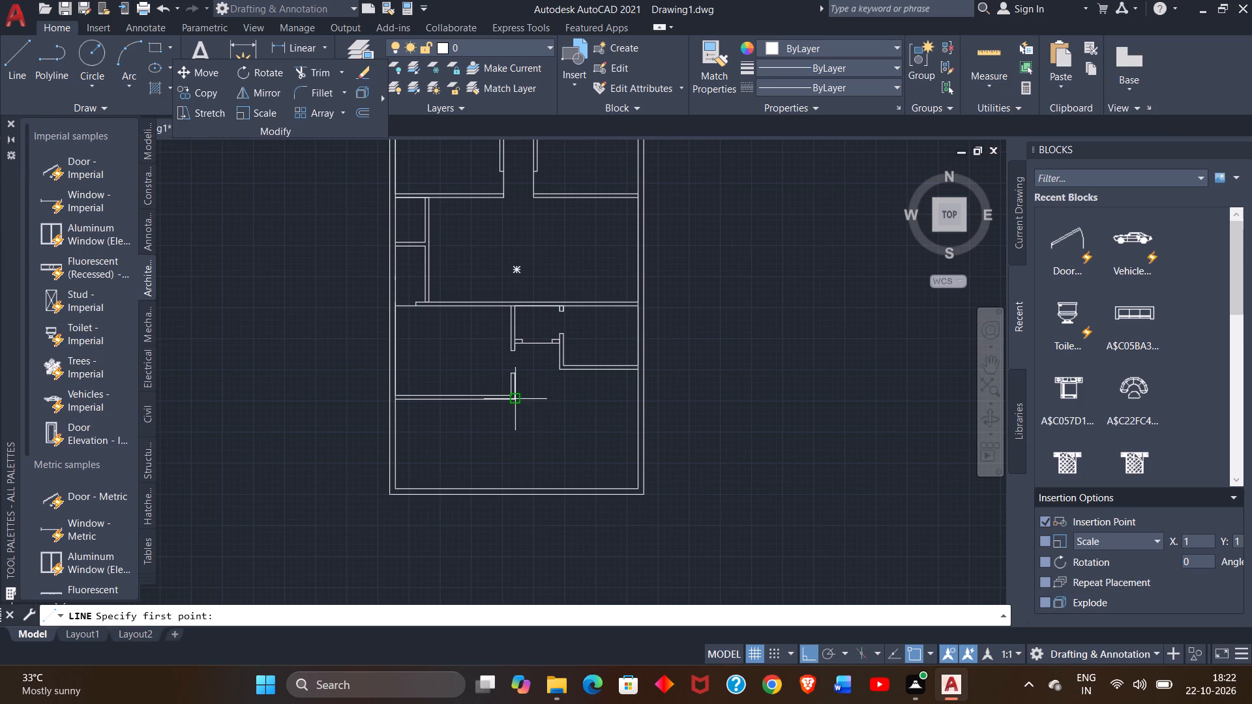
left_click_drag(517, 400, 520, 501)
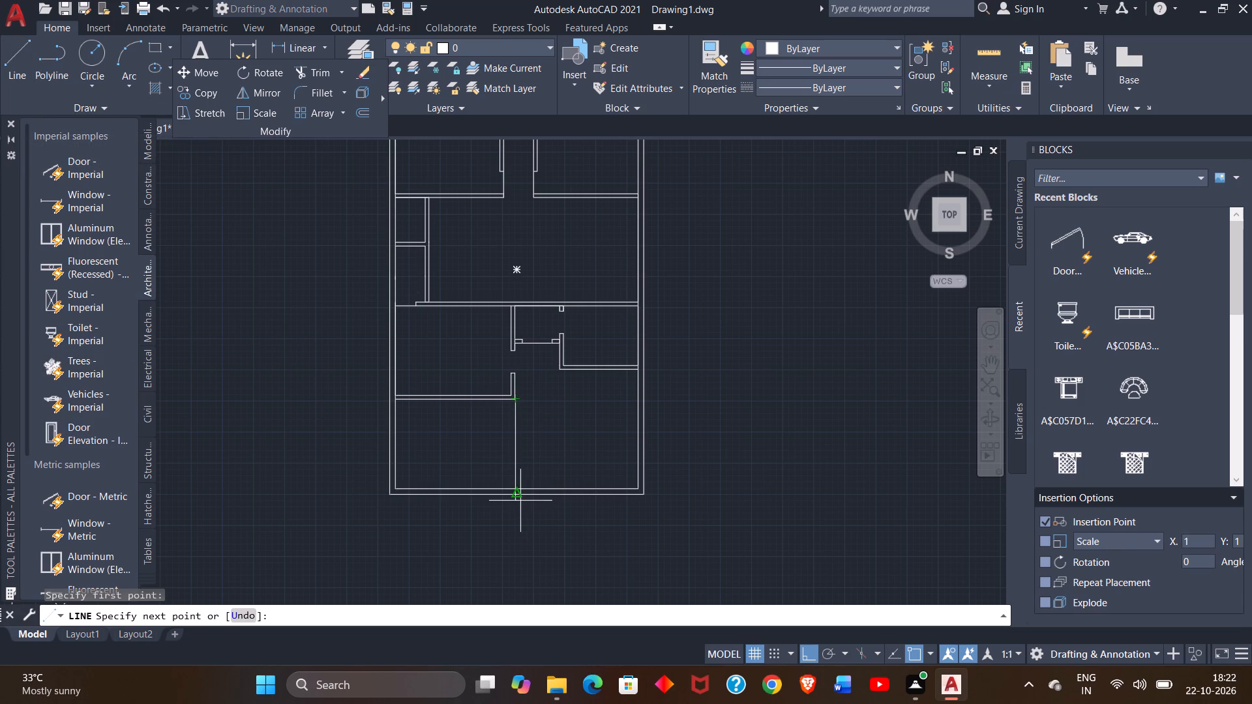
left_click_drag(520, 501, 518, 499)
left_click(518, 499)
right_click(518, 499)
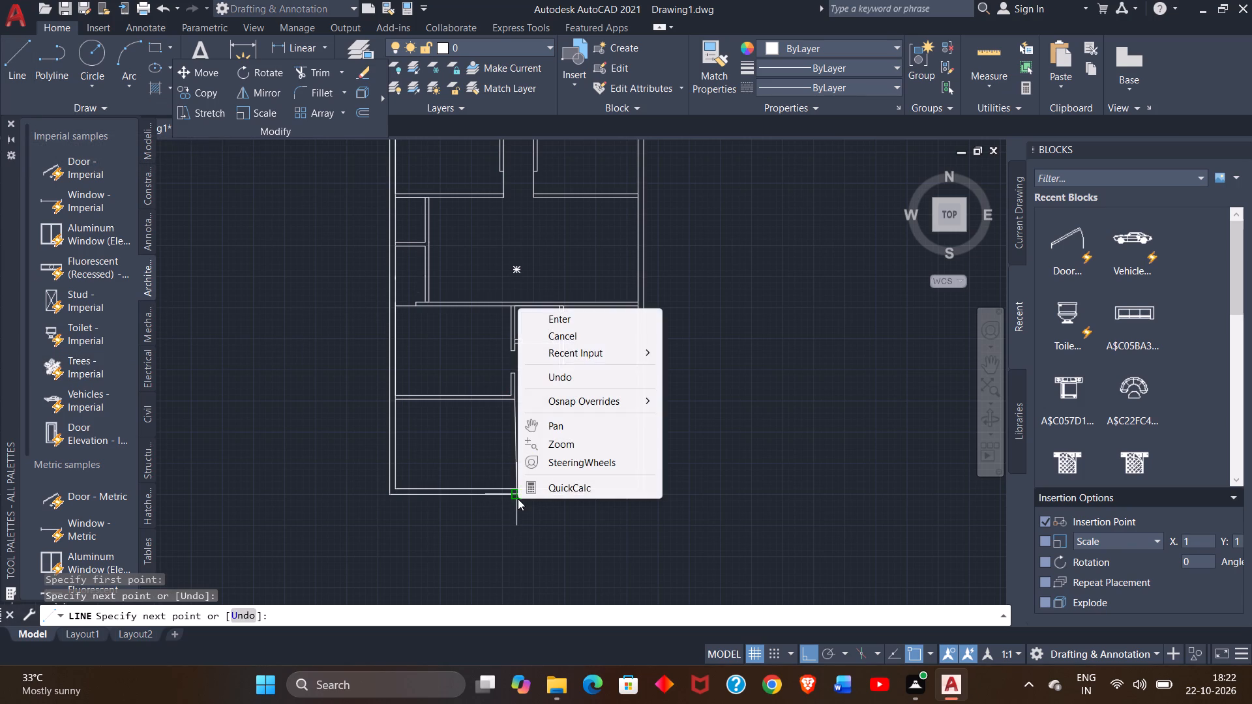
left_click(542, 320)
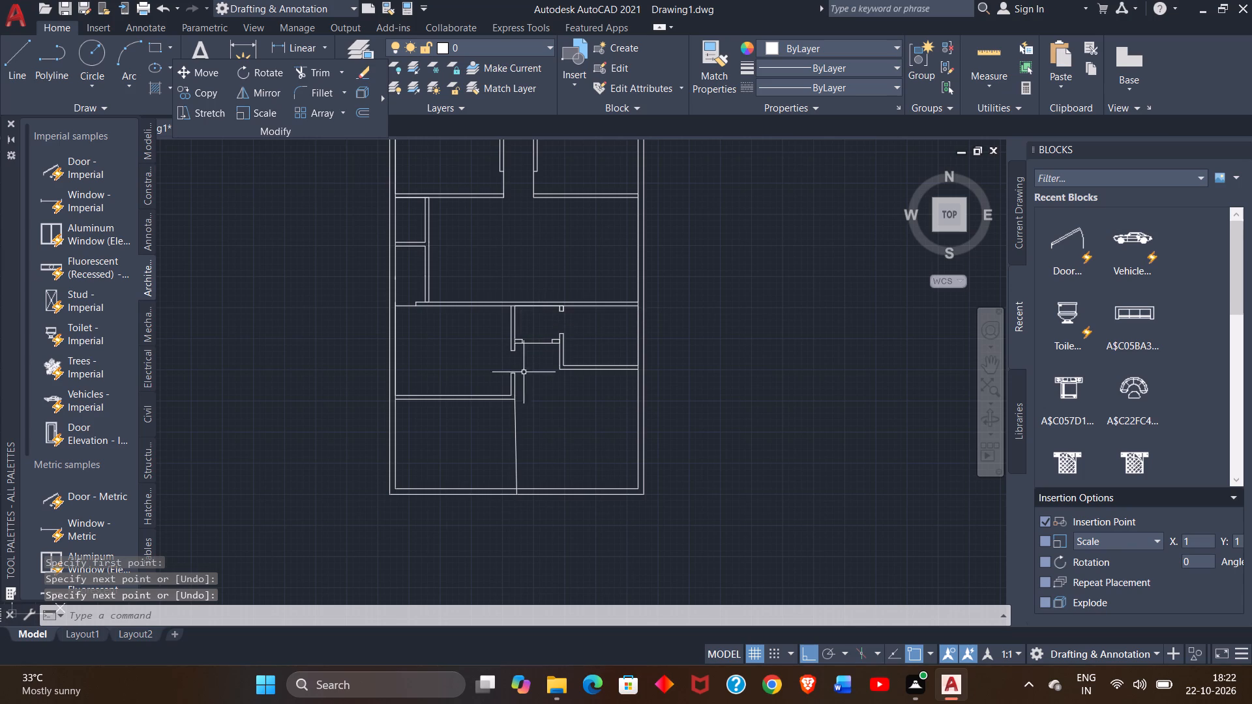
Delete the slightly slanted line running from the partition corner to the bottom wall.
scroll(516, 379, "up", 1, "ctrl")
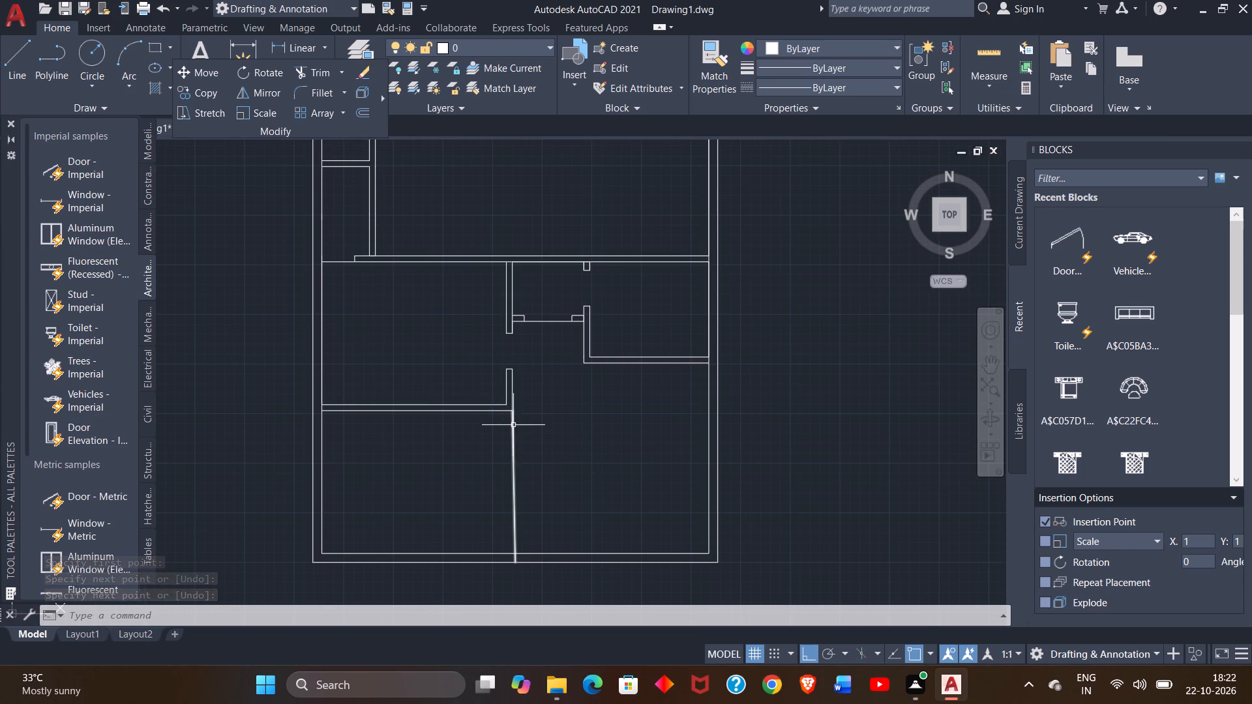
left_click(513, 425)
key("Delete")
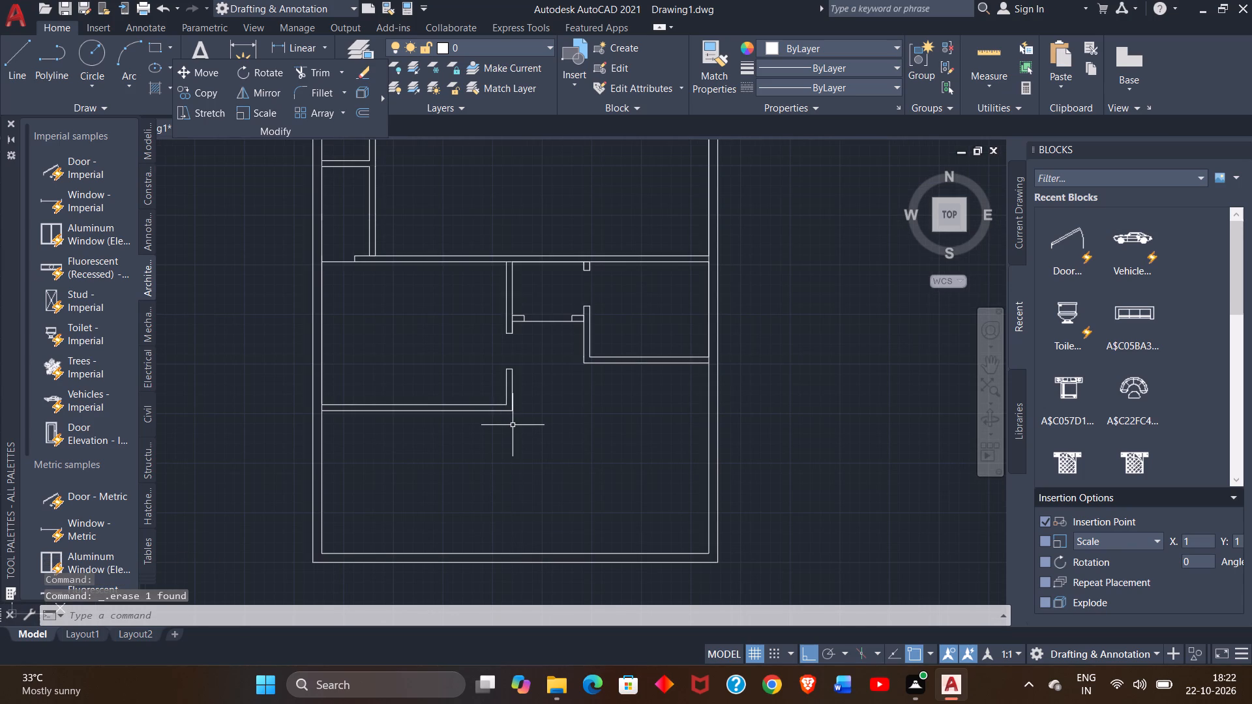
Draw a vertical line from the lower-left partition's corner straight down to the inner face of the bottom wall.
left_click(27, 73)
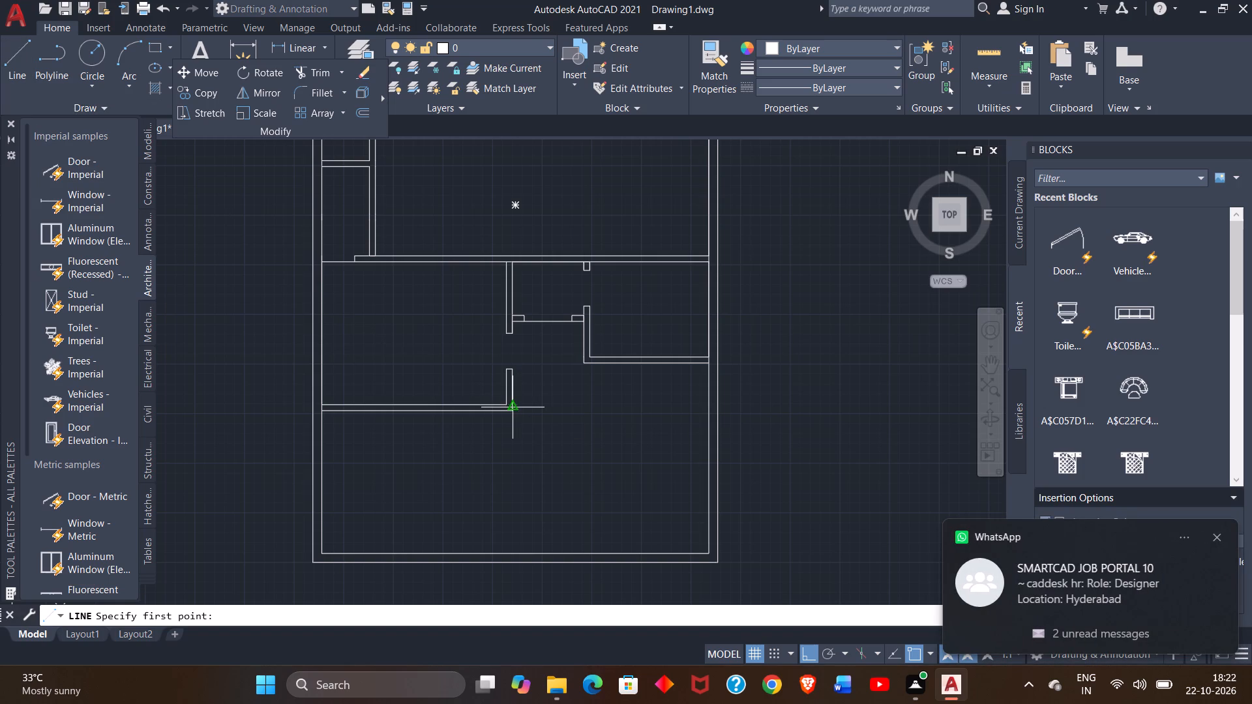
left_click(513, 413)
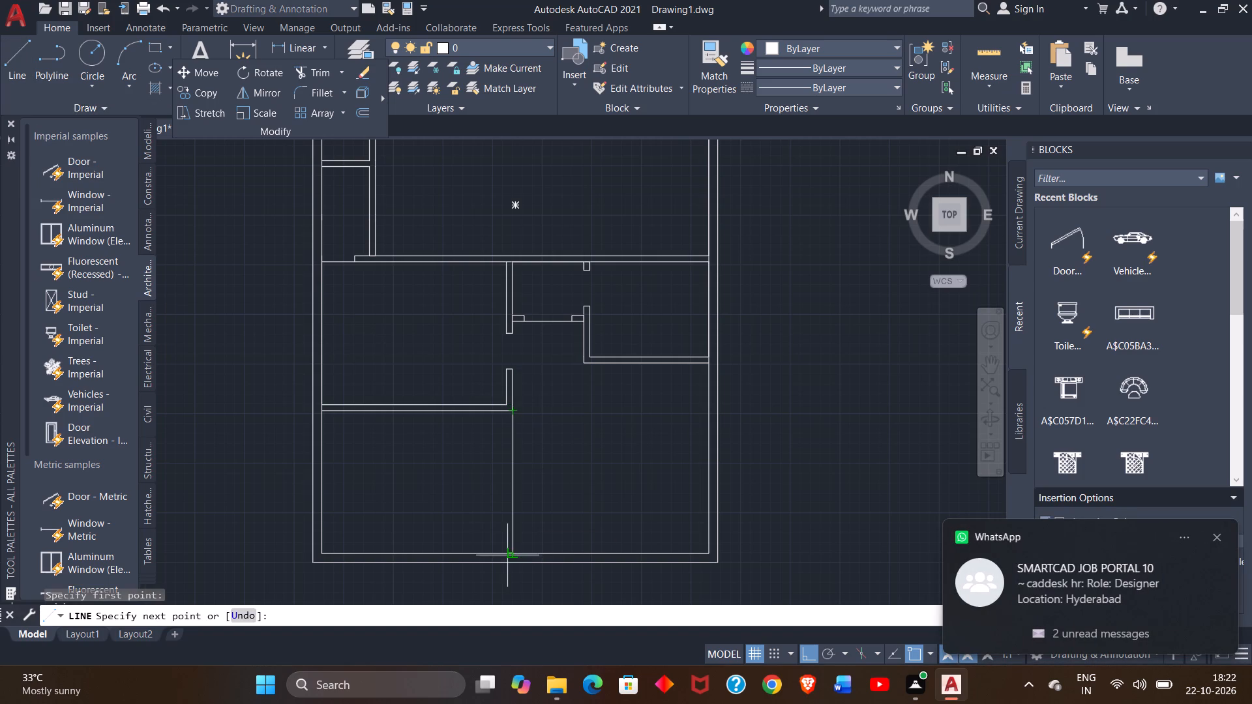
left_click(516, 556)
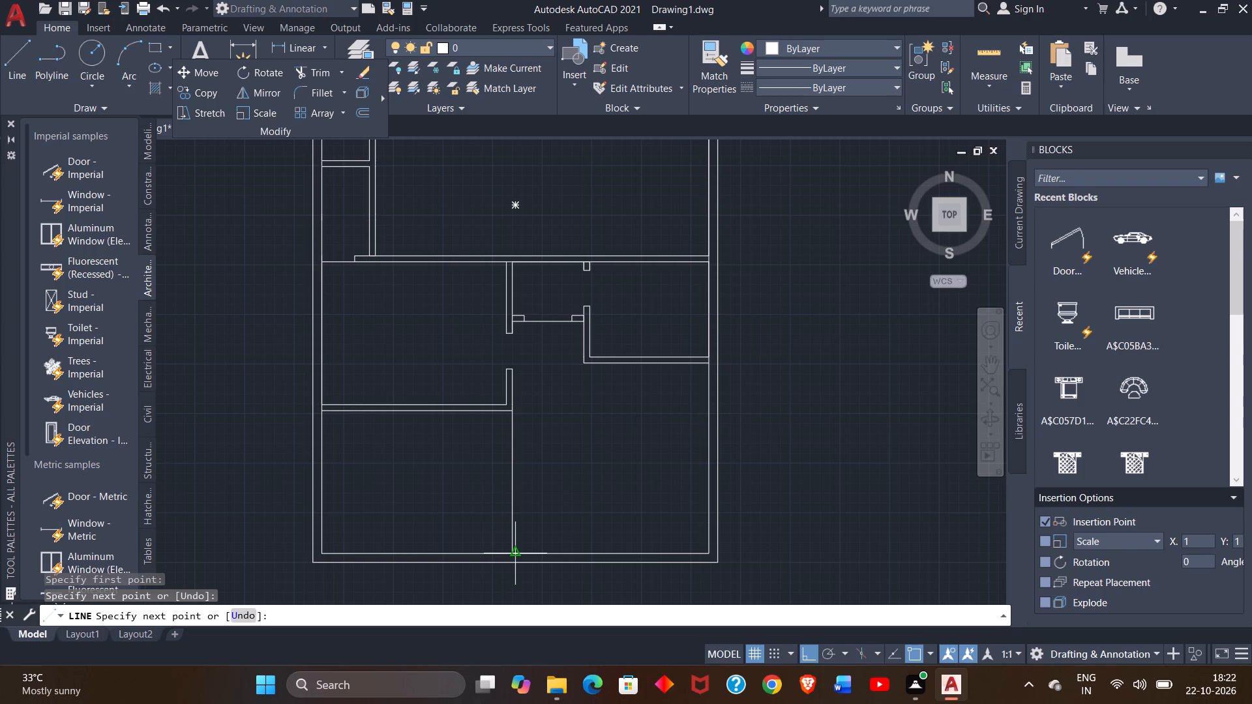
right_click(516, 556)
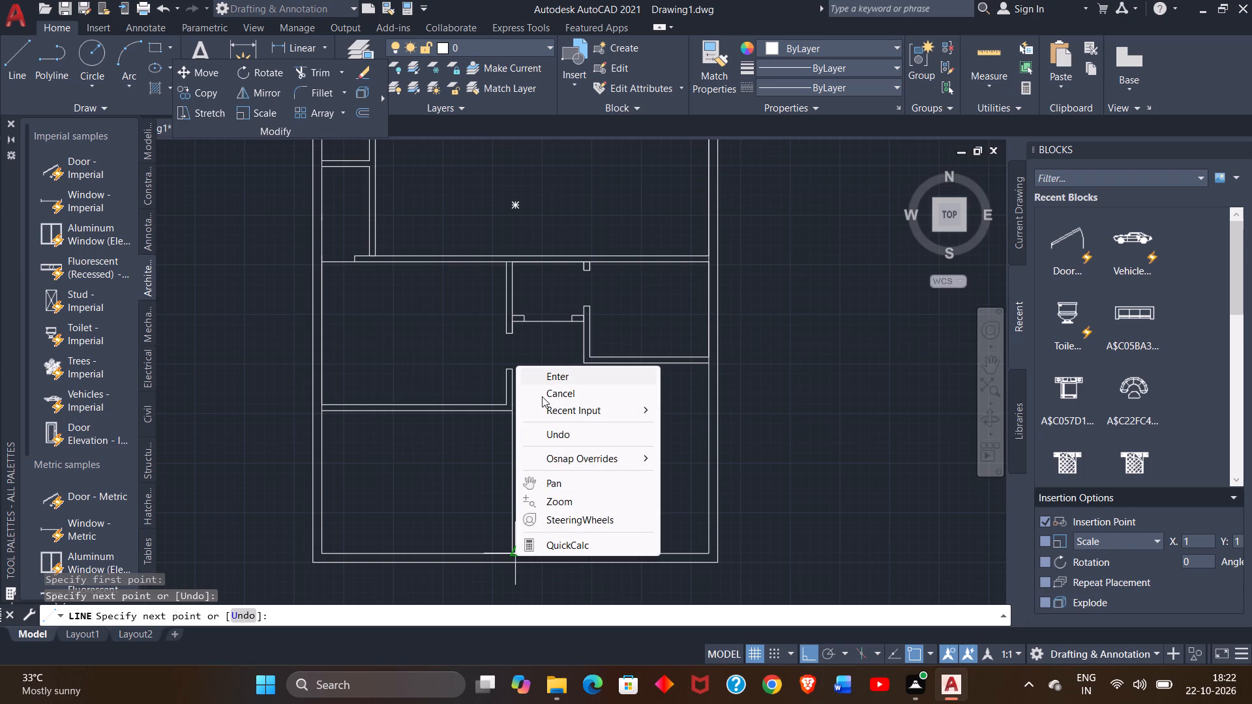
left_click(544, 367)
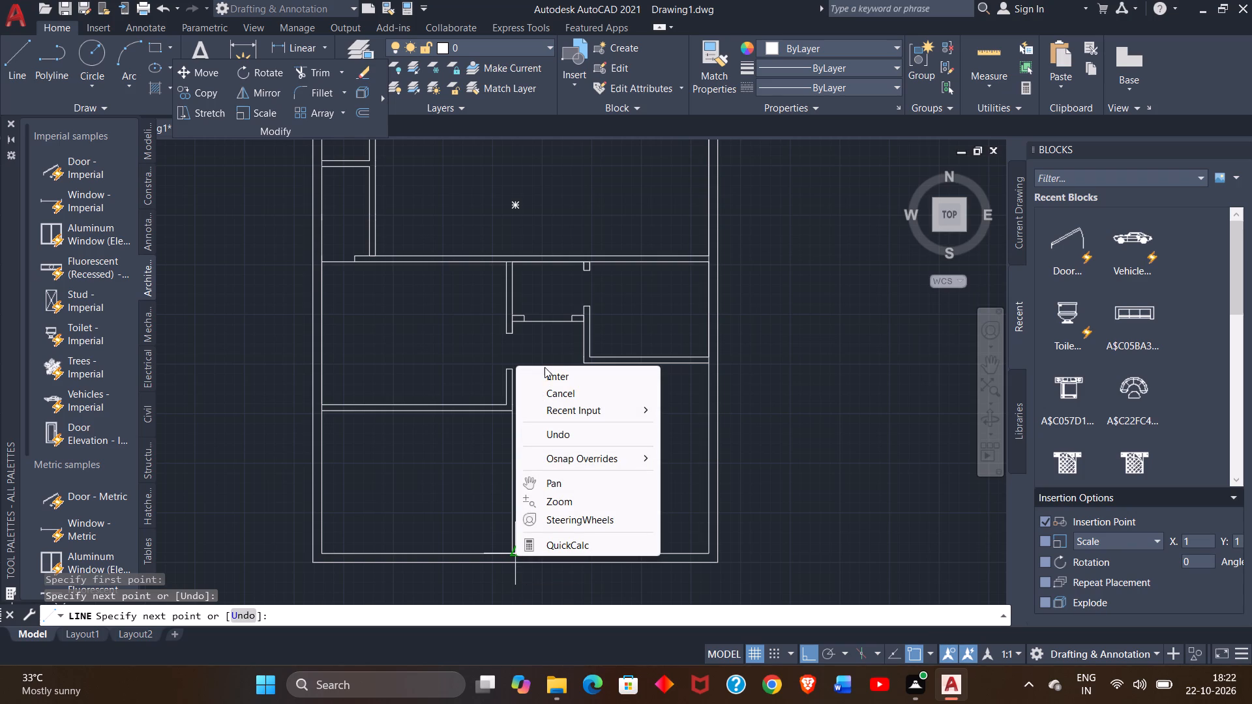
left_click(544, 371)
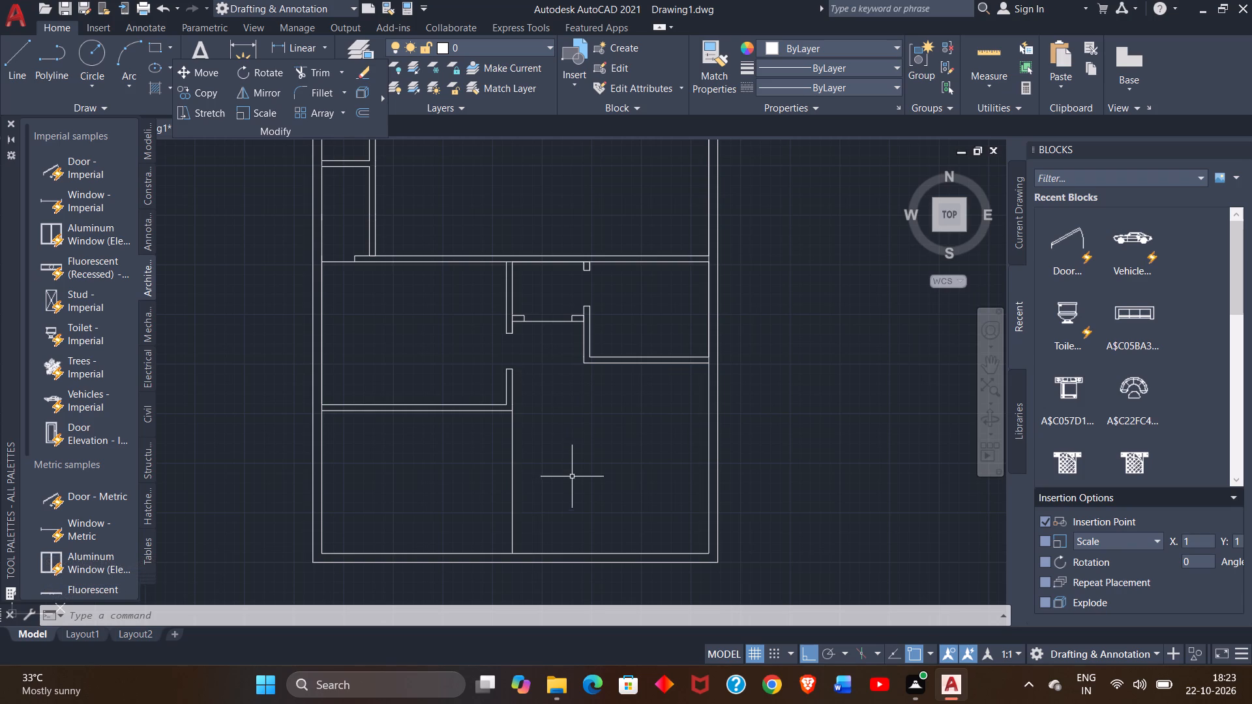
Draw a short vertical line across the bottom outer wall, from the new line's lower end to the wall's outer face.
left_click(989, 361)
left_click_drag(698, 433, 724, 268)
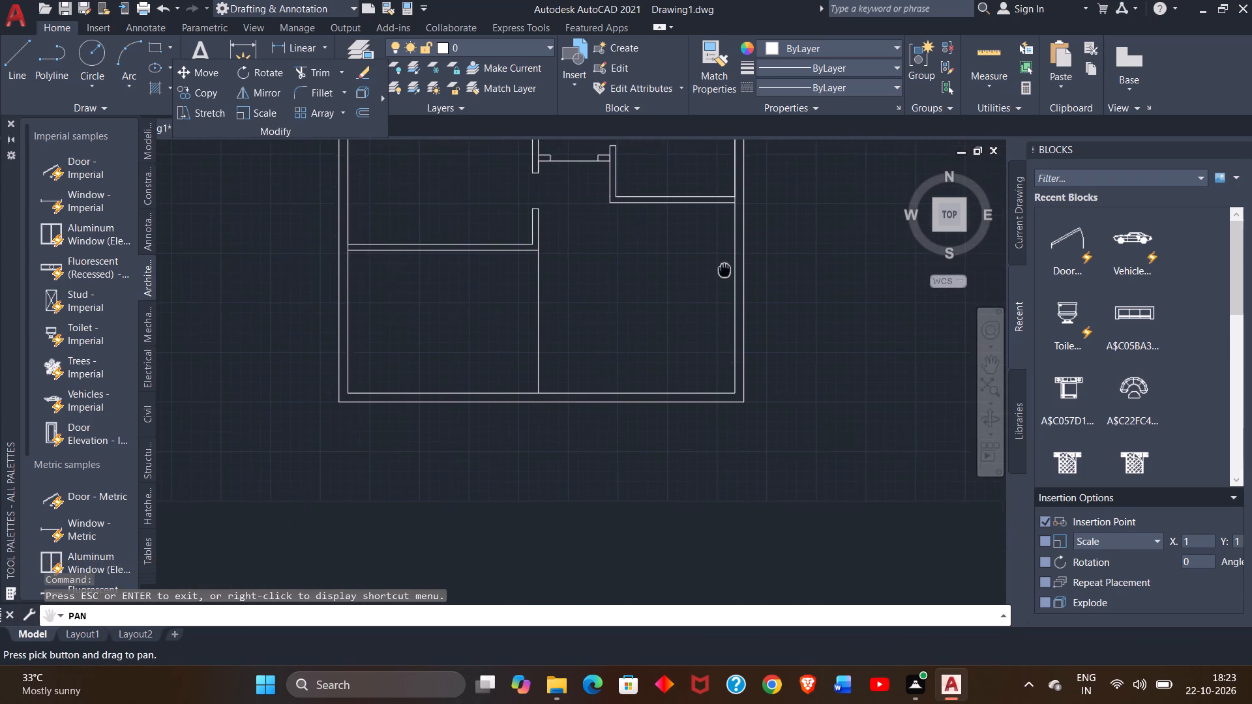
left_click_drag(724, 268, 724, 256)
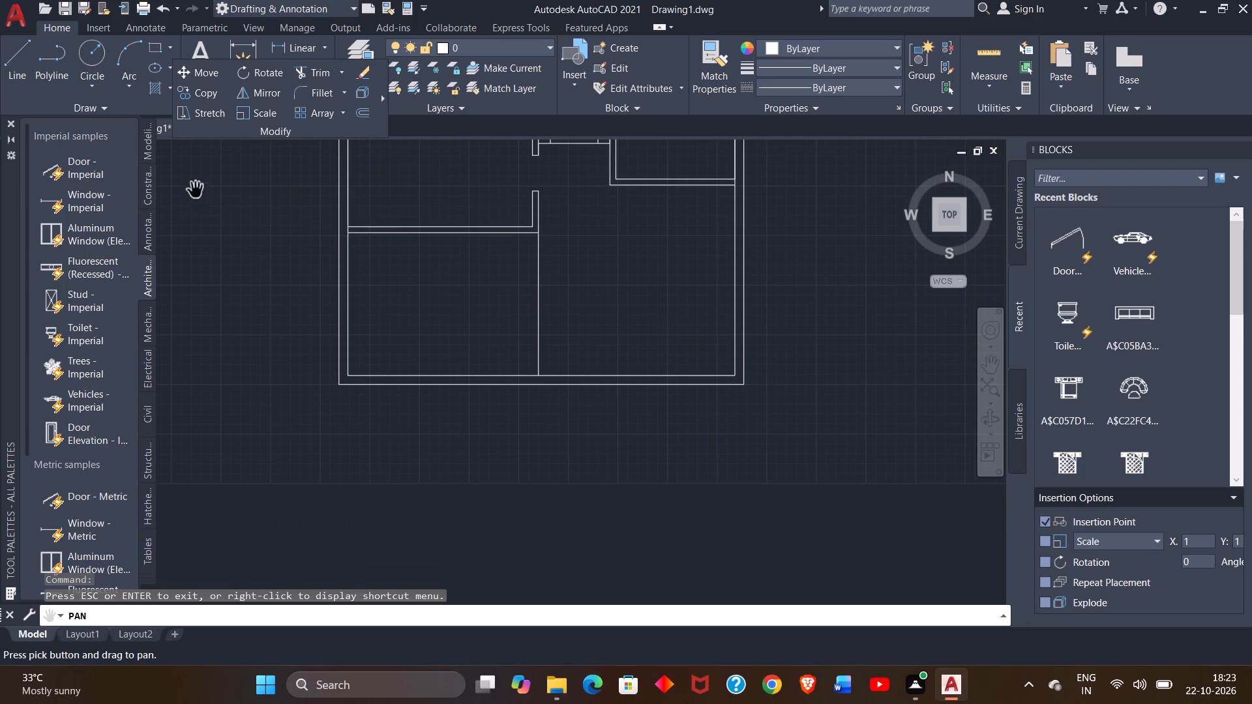
left_click(7, 80)
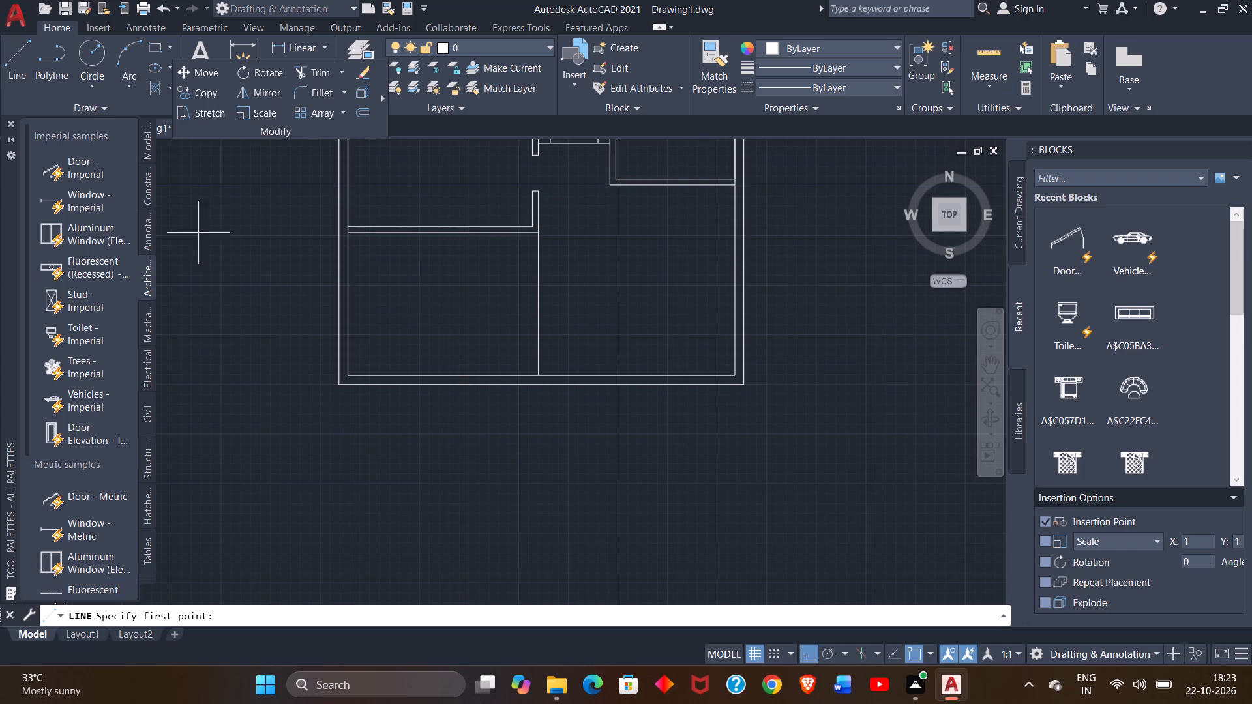
left_click_drag(535, 376, 536, 388)
left_click(536, 388)
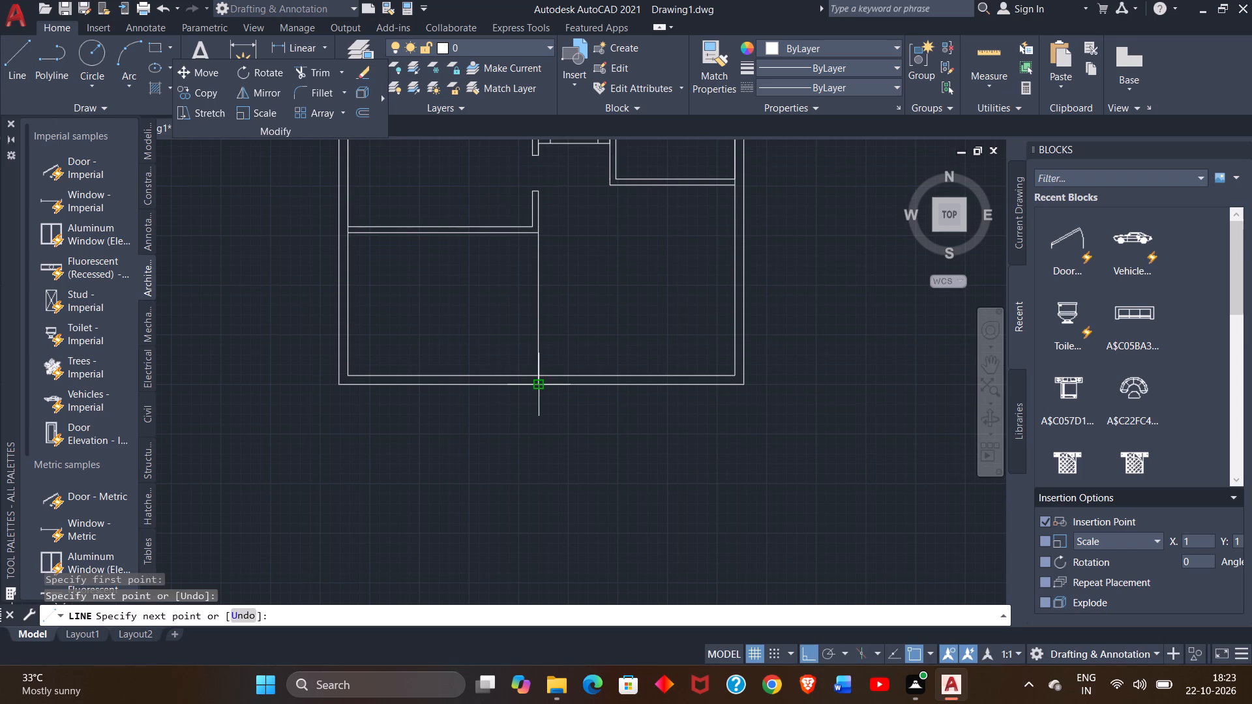
right_click(536, 388)
left_click(557, 398)
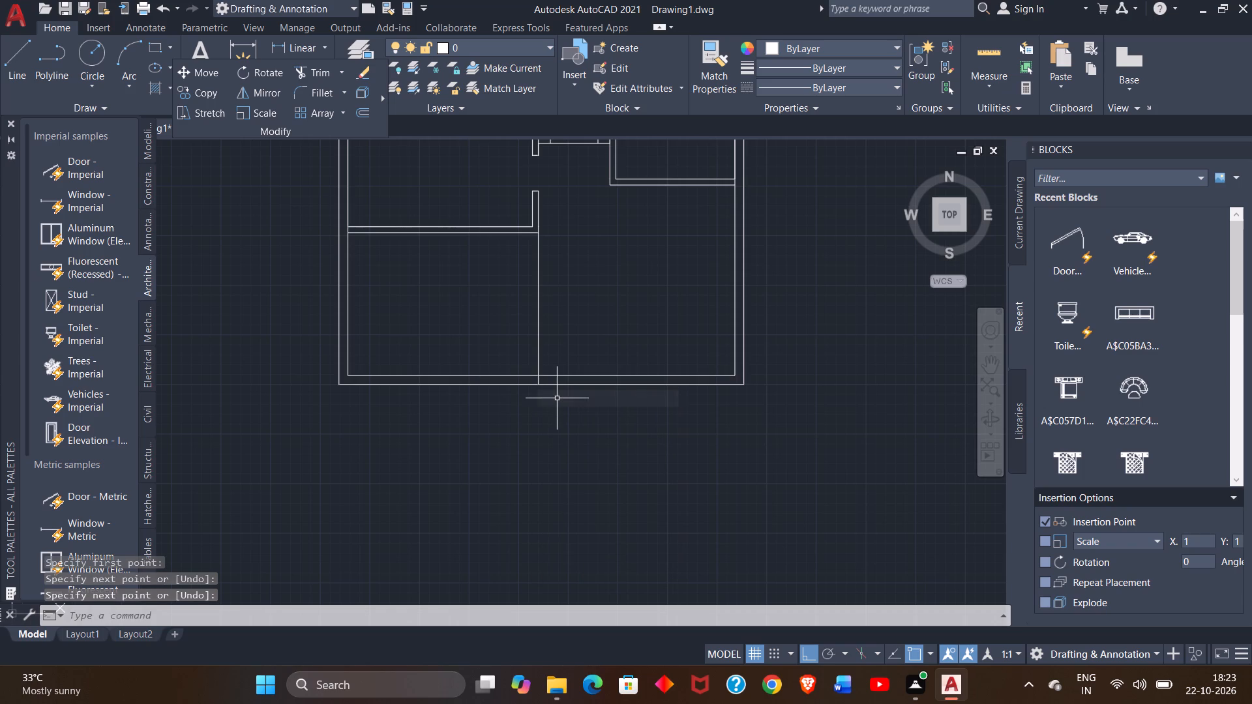
scroll(557, 398, "up", 2, "ctrl")
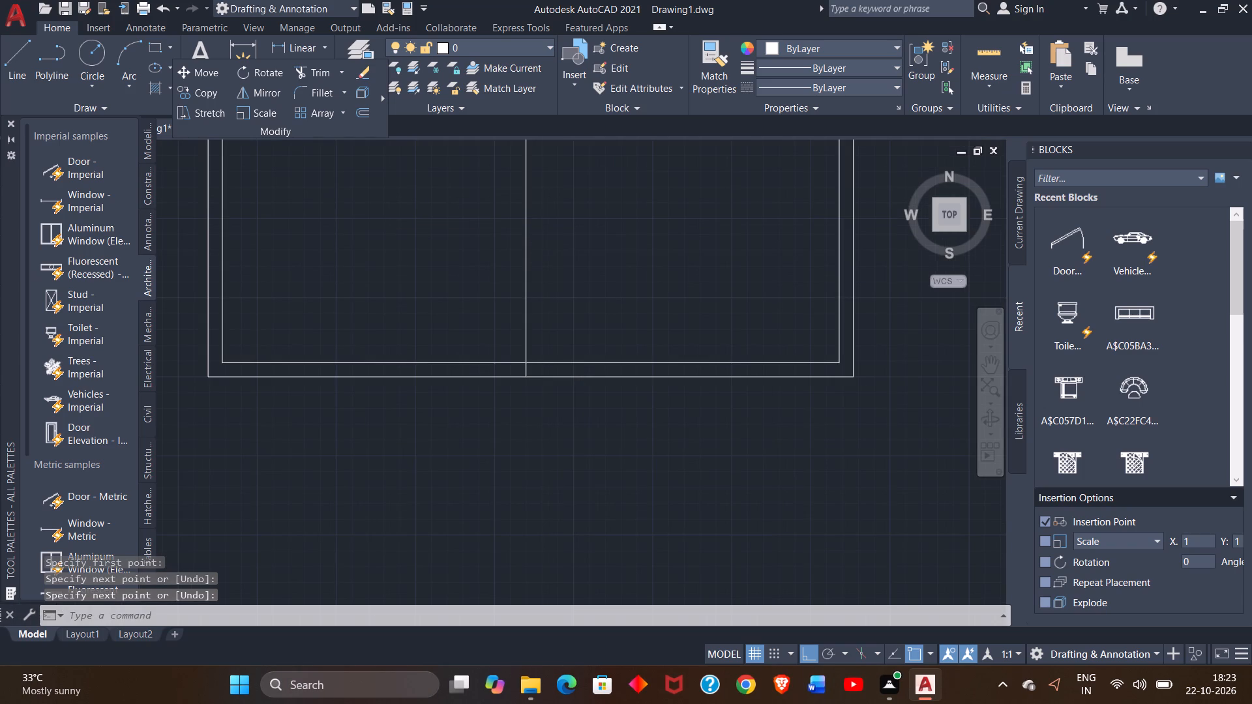
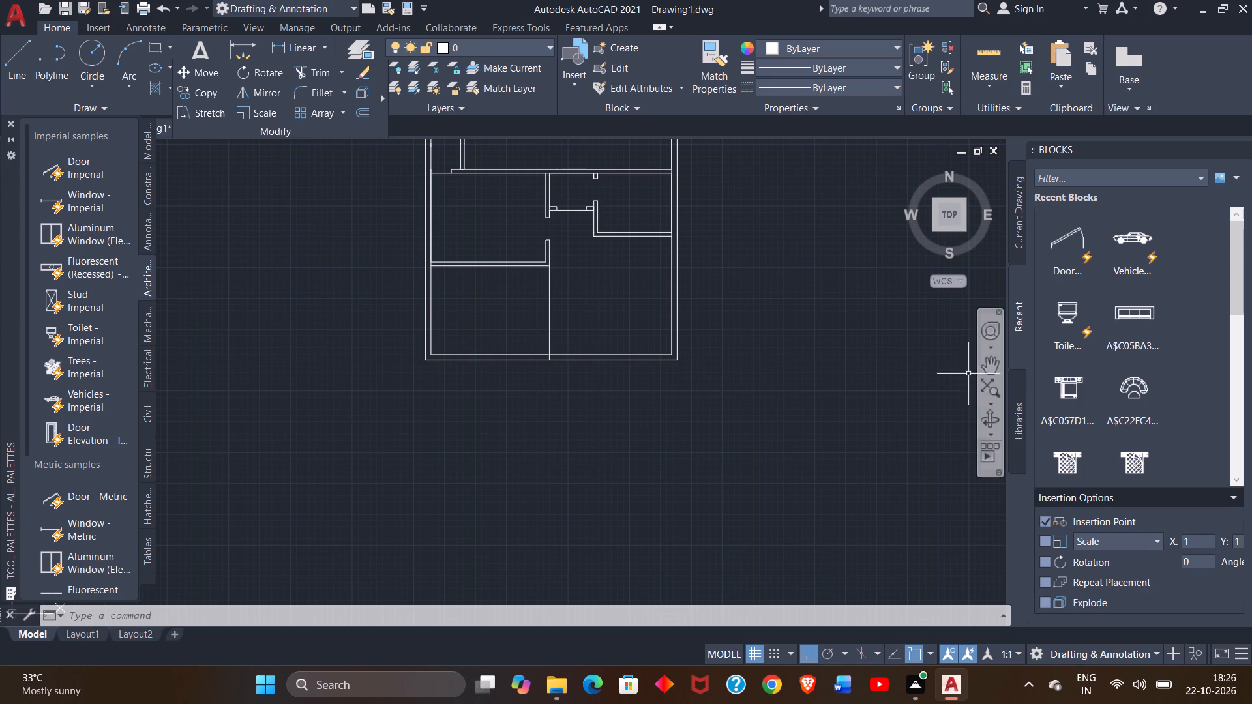
Insert a Door - Imperial block in the empty space to the left of the floor plan.
left_click(992, 370)
left_click_drag(851, 355, 850, 478)
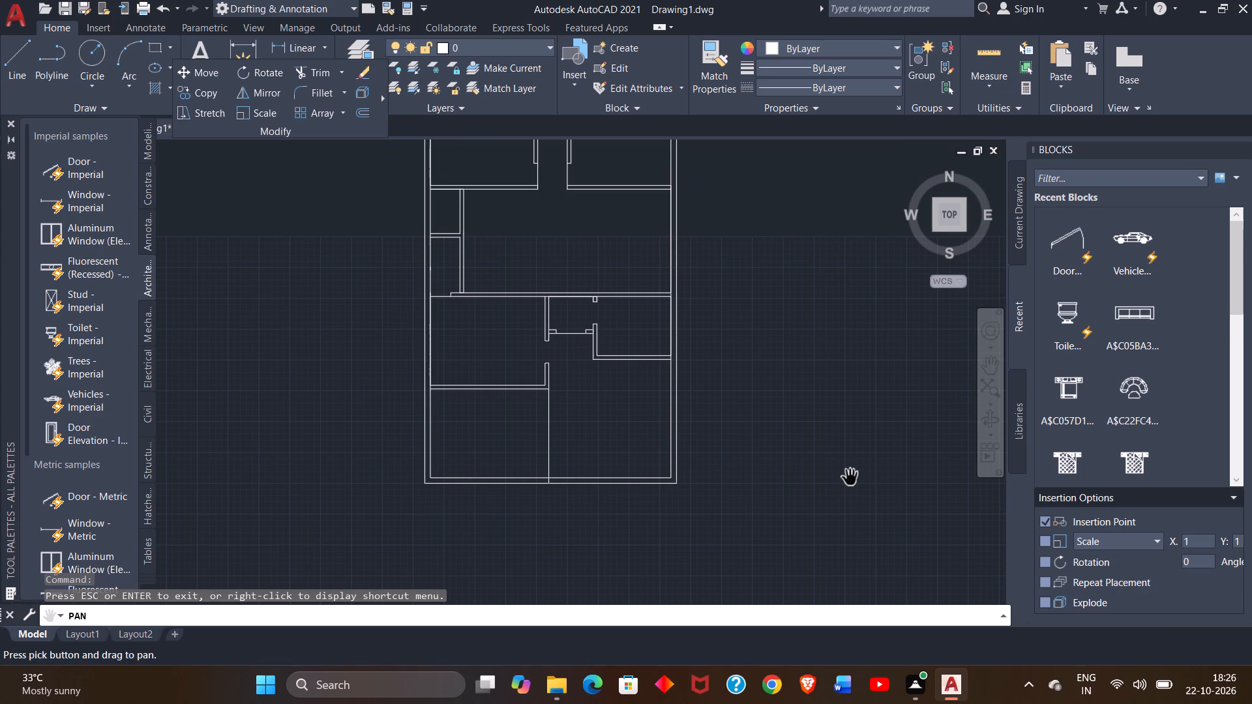
left_click_drag(599, 265, 613, 345)
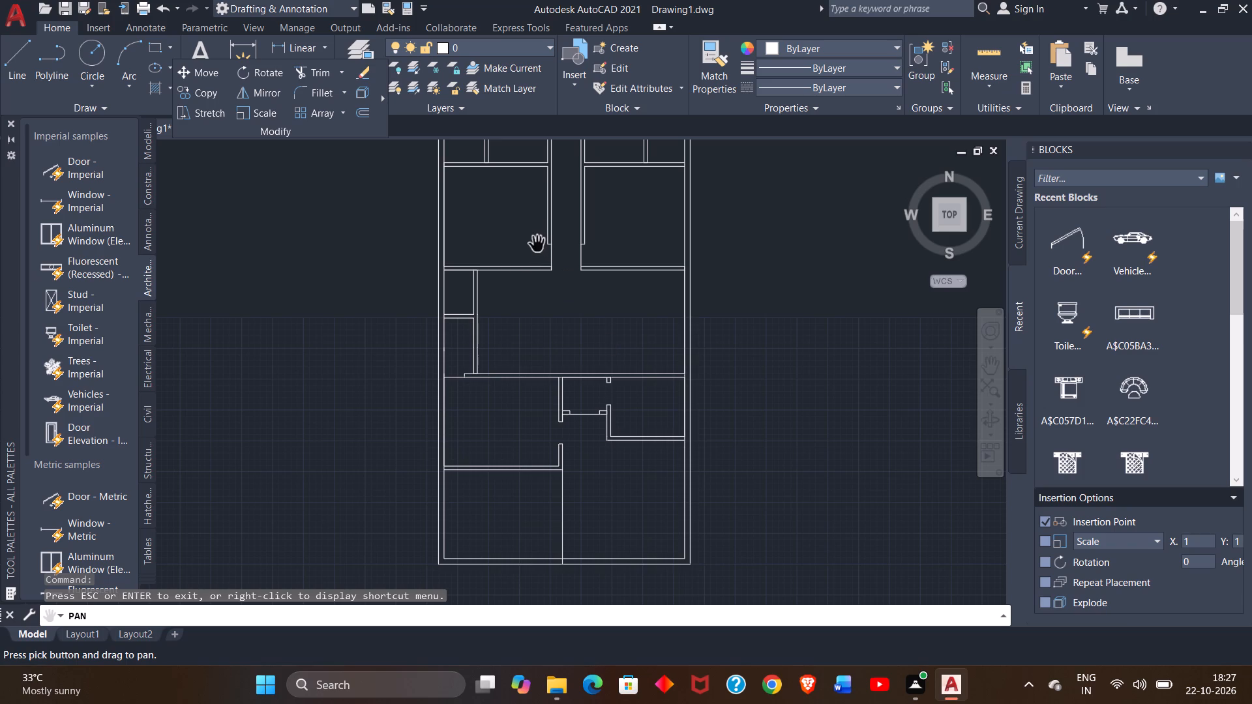
left_click_drag(89, 159, 307, 225)
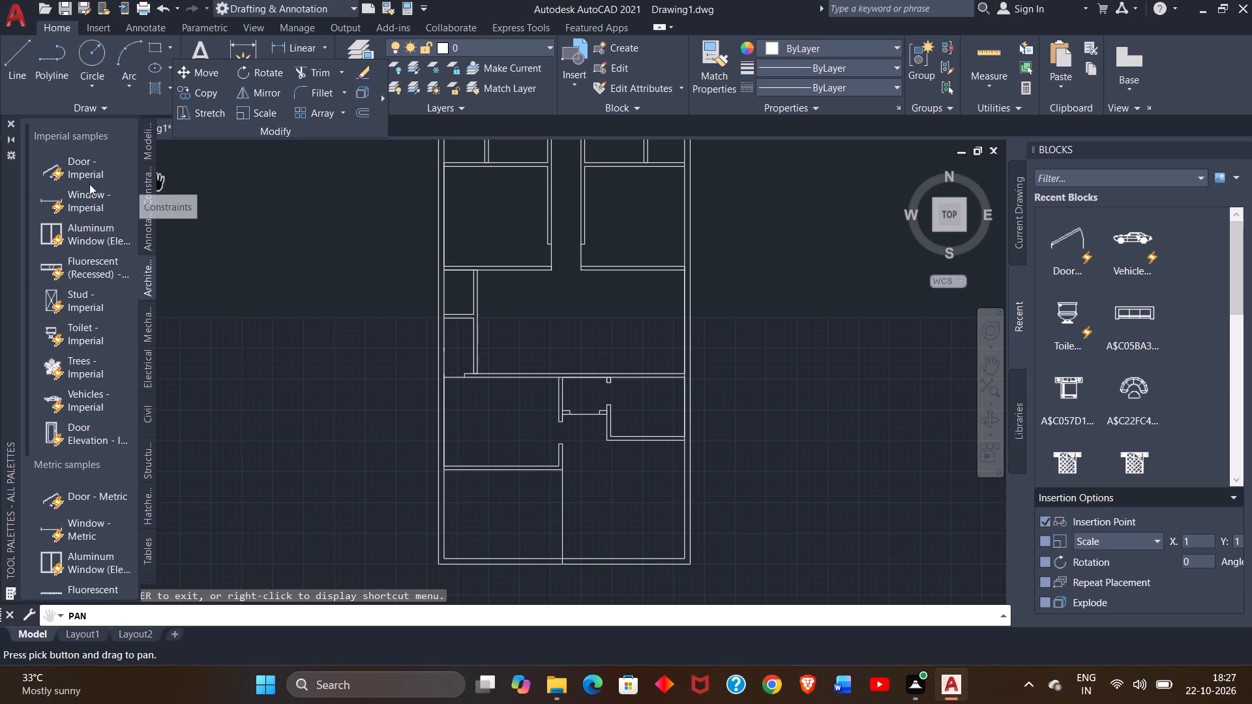
left_click(89, 184)
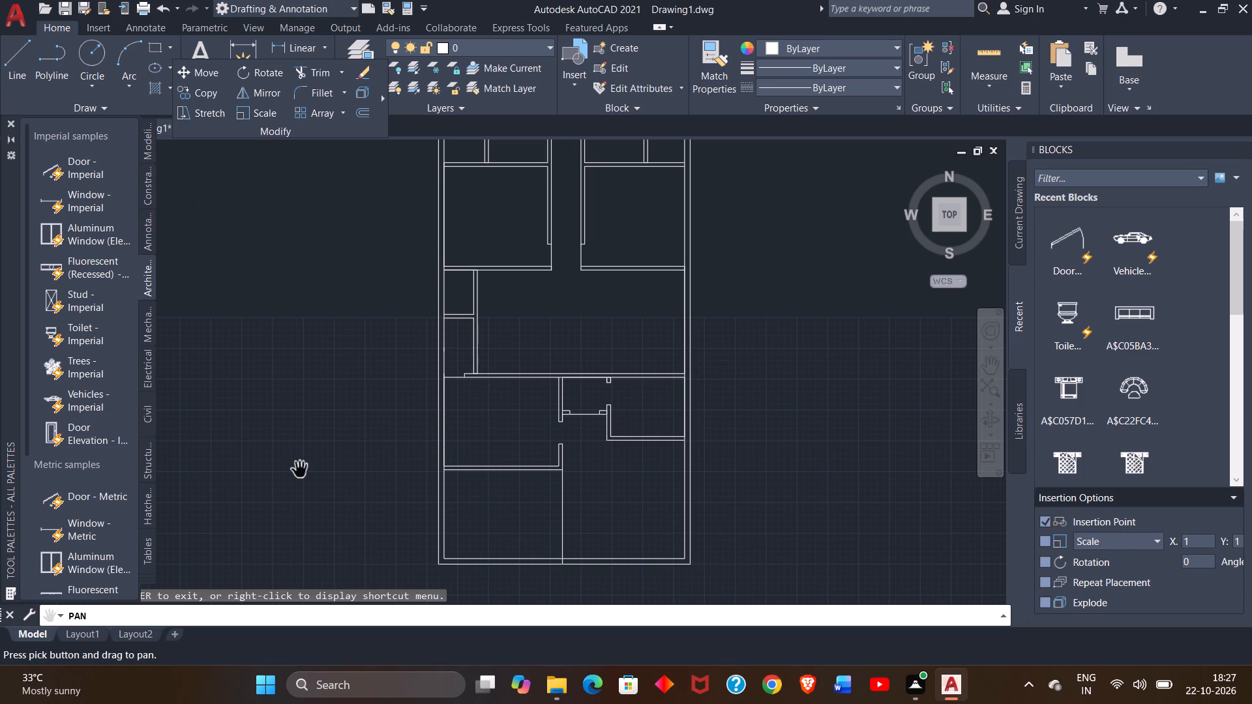
key("ctrl+super+o")
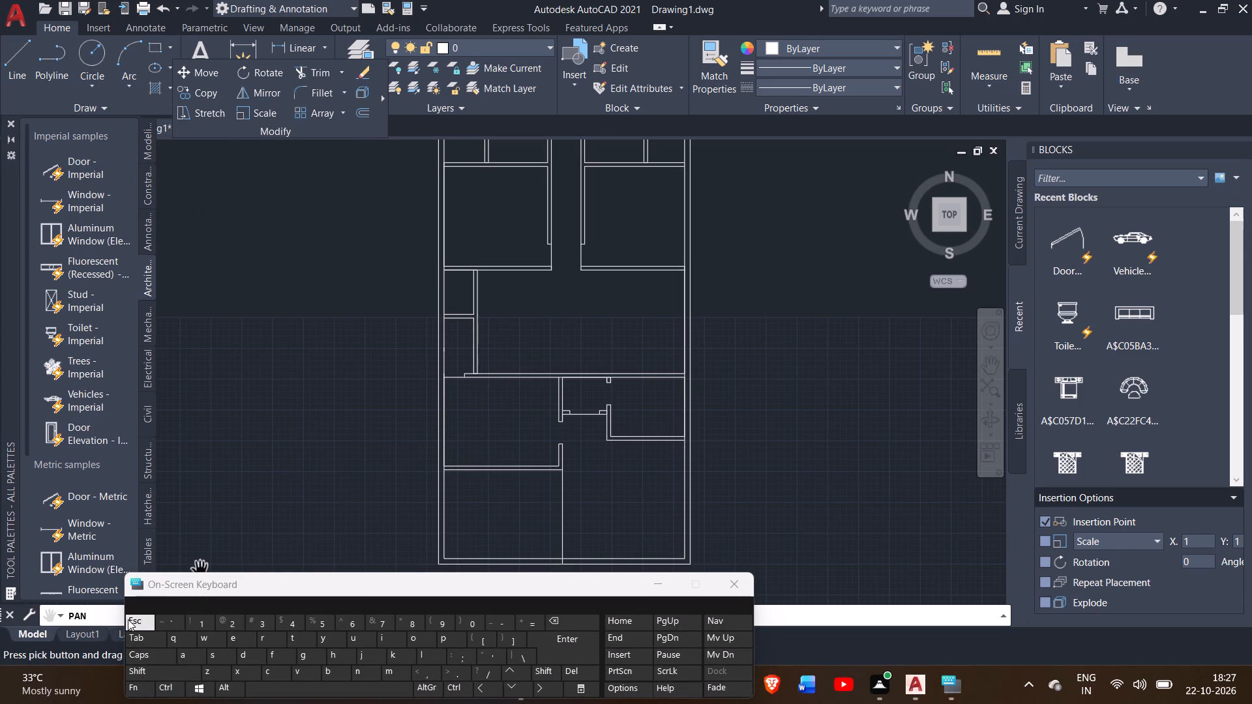
key("Escape")
key("Escape")
key("Escape")
key("Escape")
key("Escape")
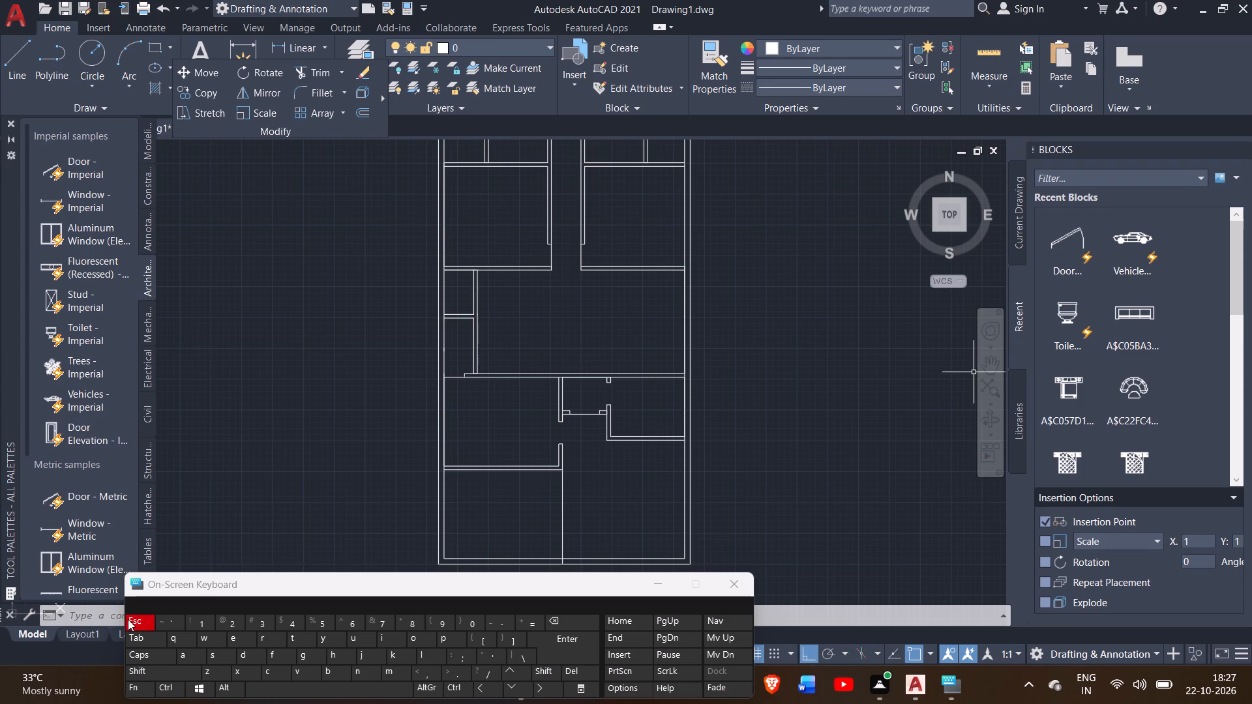
key("Escape")
key("Escape")
key("Escape")
key("Escape")
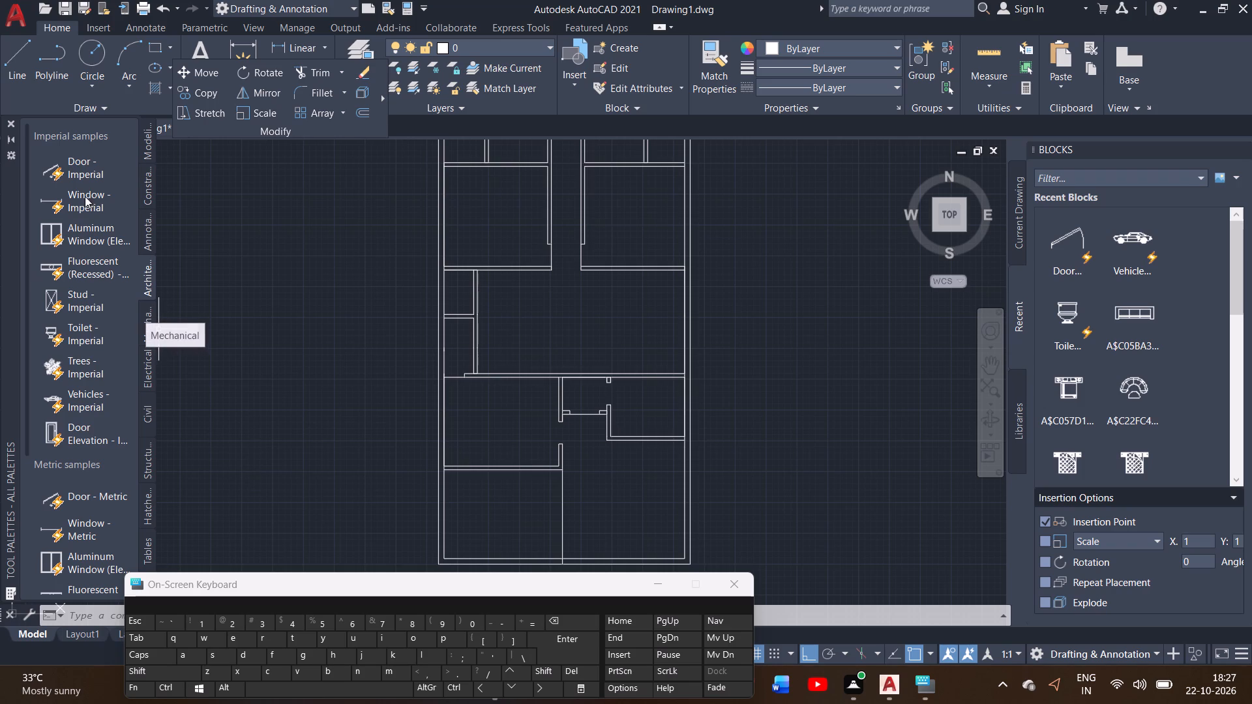
left_click_drag(74, 177, 237, 269)
left_click(237, 269)
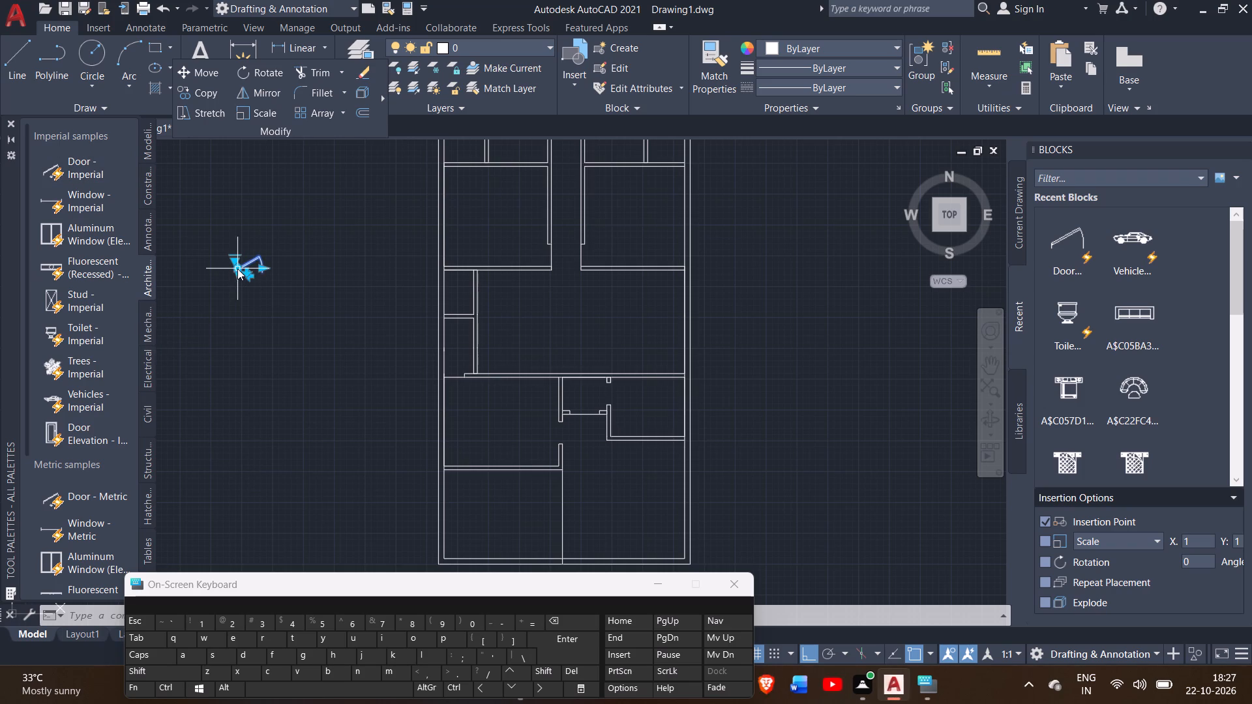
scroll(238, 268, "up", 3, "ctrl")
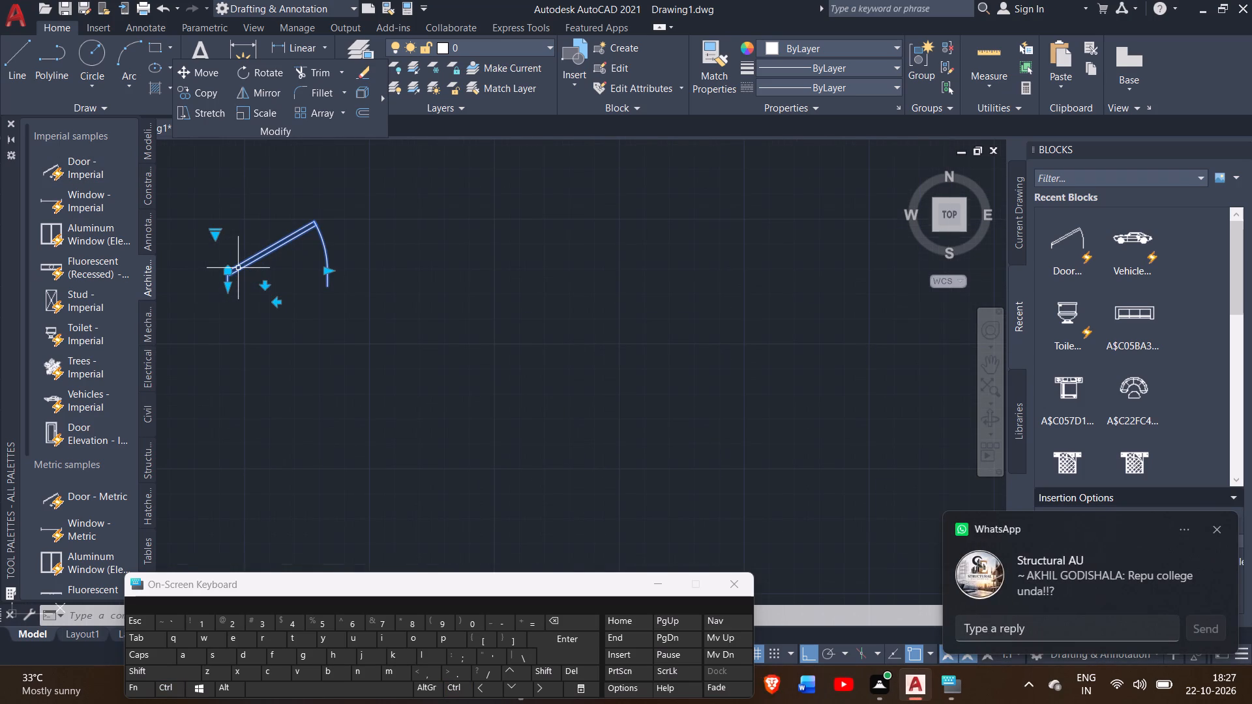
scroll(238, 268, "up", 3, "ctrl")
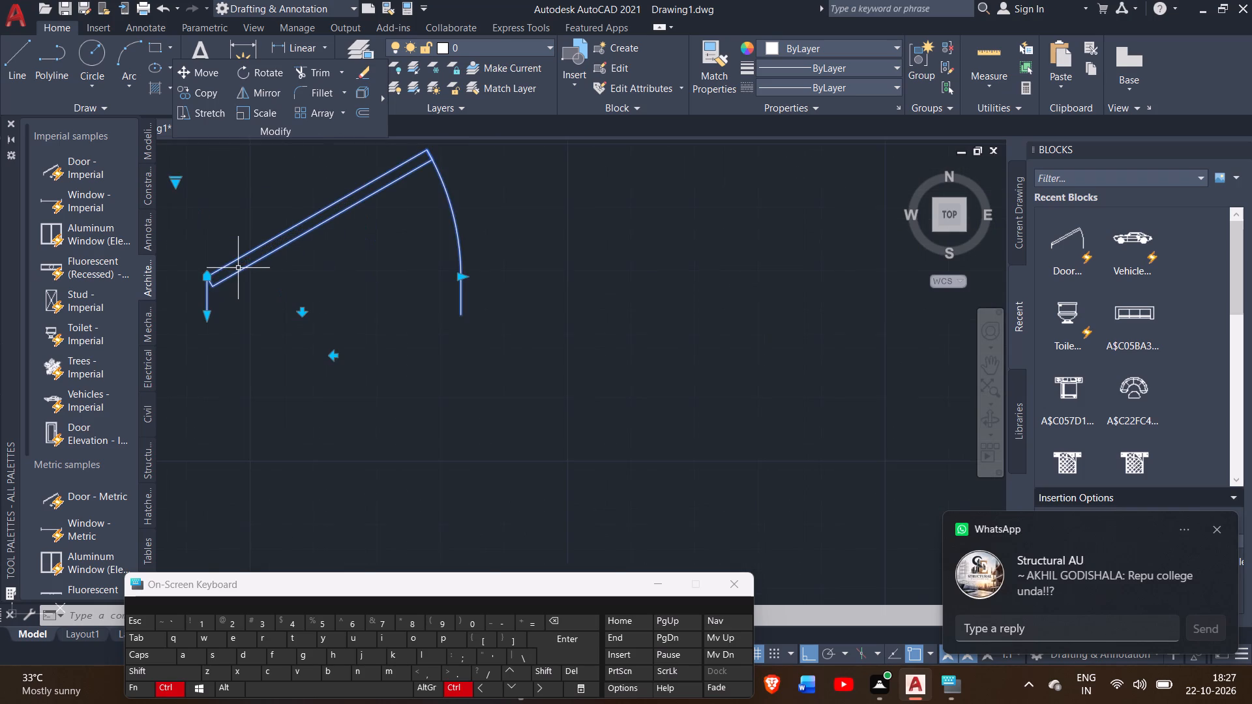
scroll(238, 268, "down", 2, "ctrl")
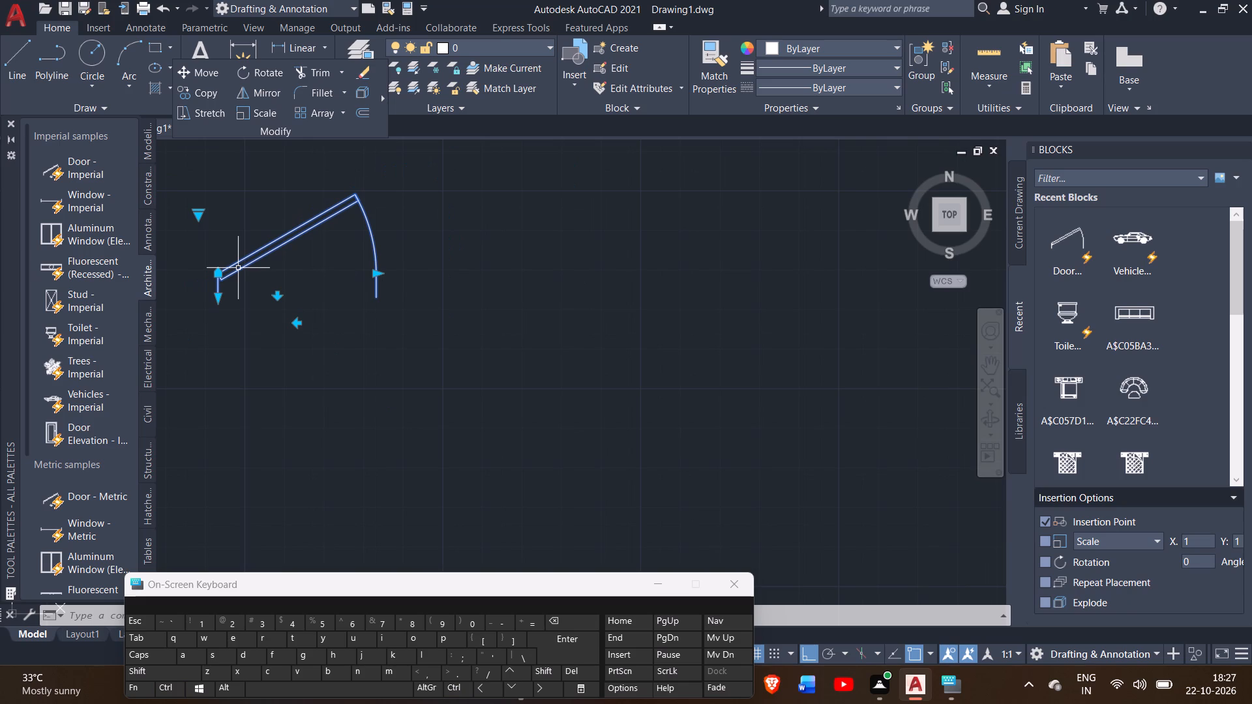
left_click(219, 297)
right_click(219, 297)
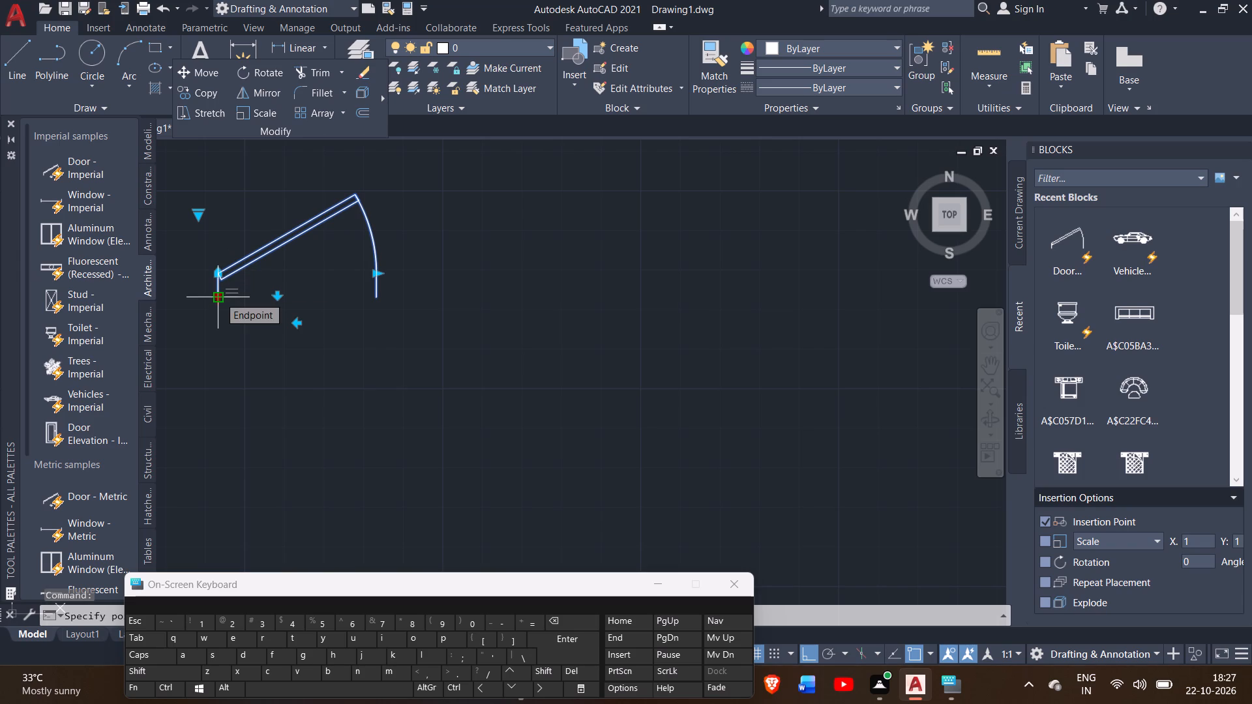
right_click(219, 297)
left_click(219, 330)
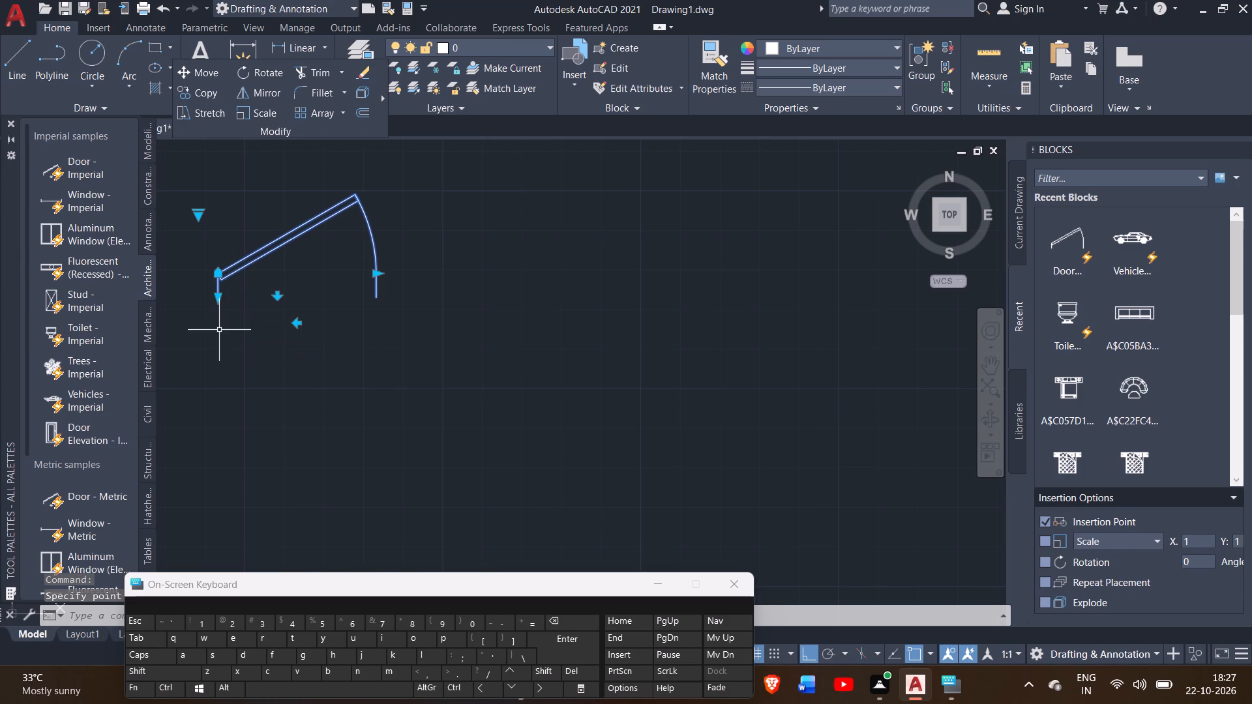
Set the inserted door's swing to Open 90º.
left_click(194, 216)
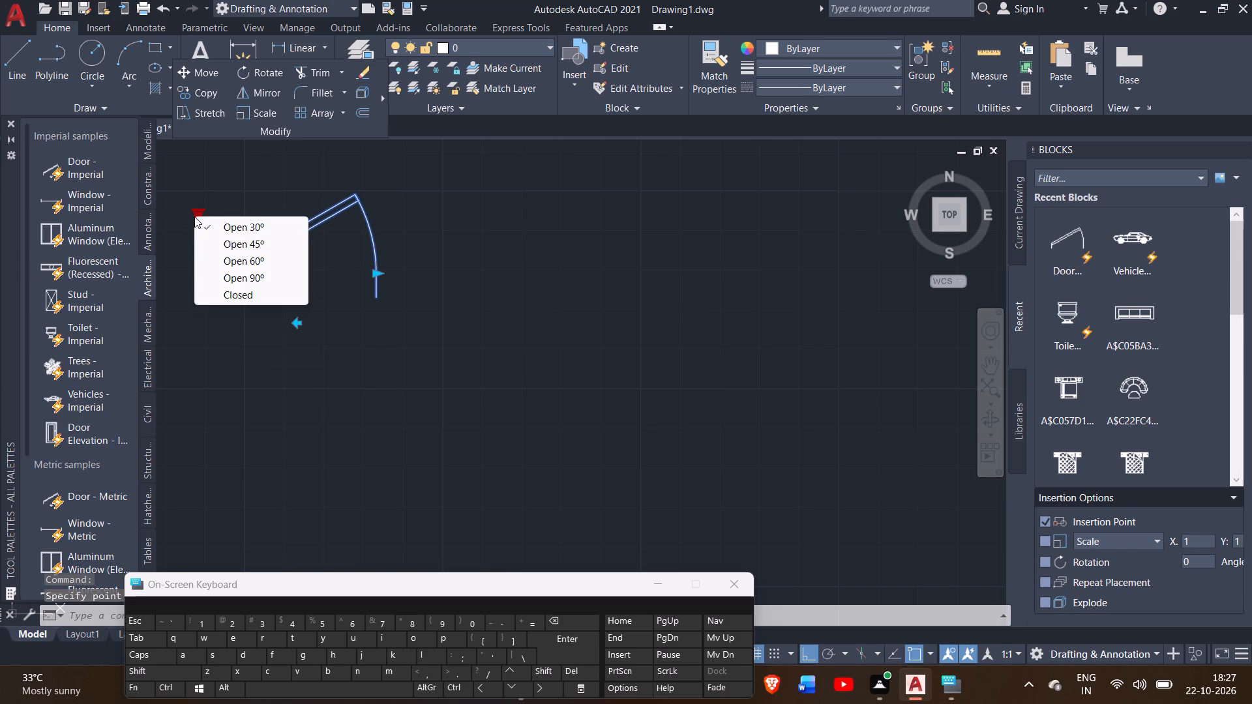
left_click(217, 271)
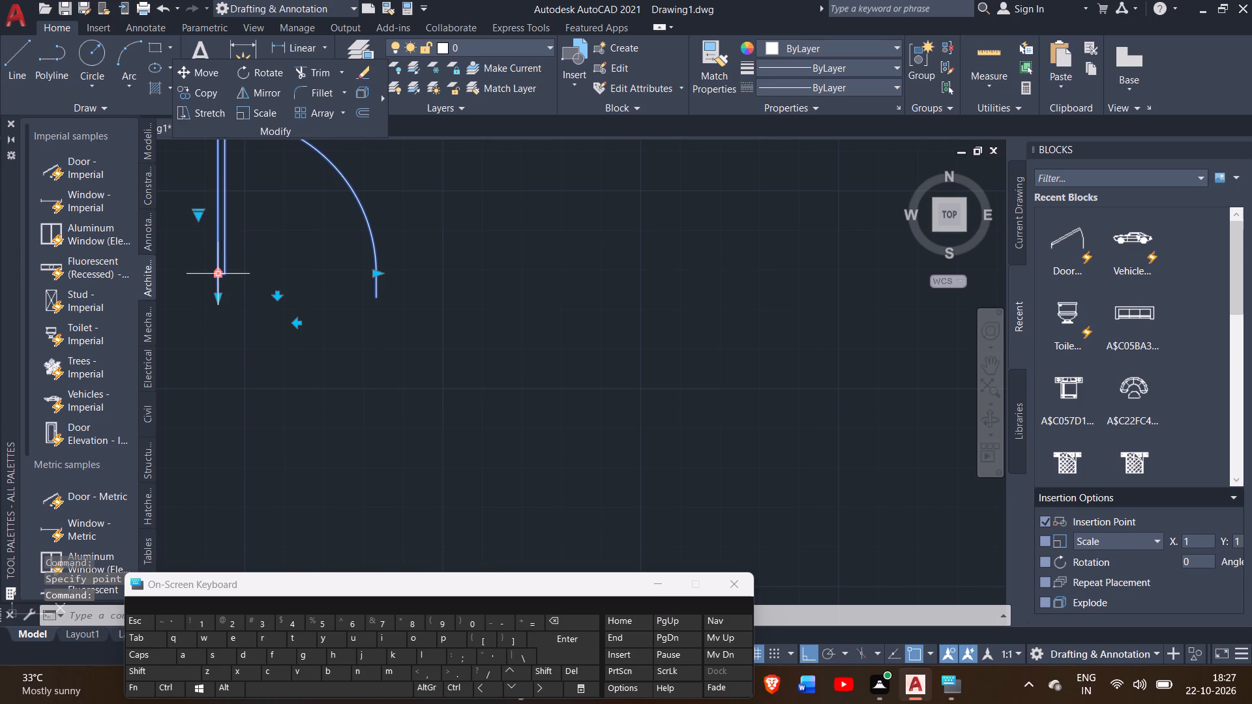
Copy the door horizontally about 6'-9" to its right, using the lower end of its hinge side as base point.
scroll(217, 271, "down", 1, "ctrl")
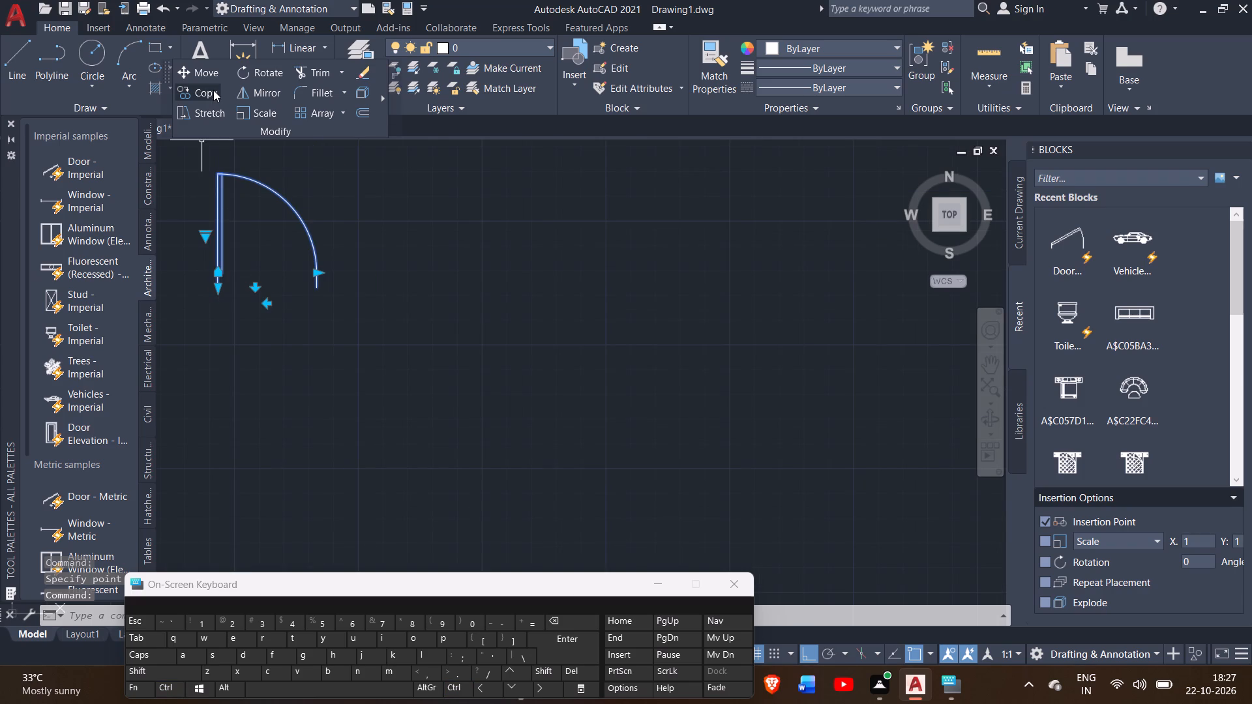
left_click(213, 90)
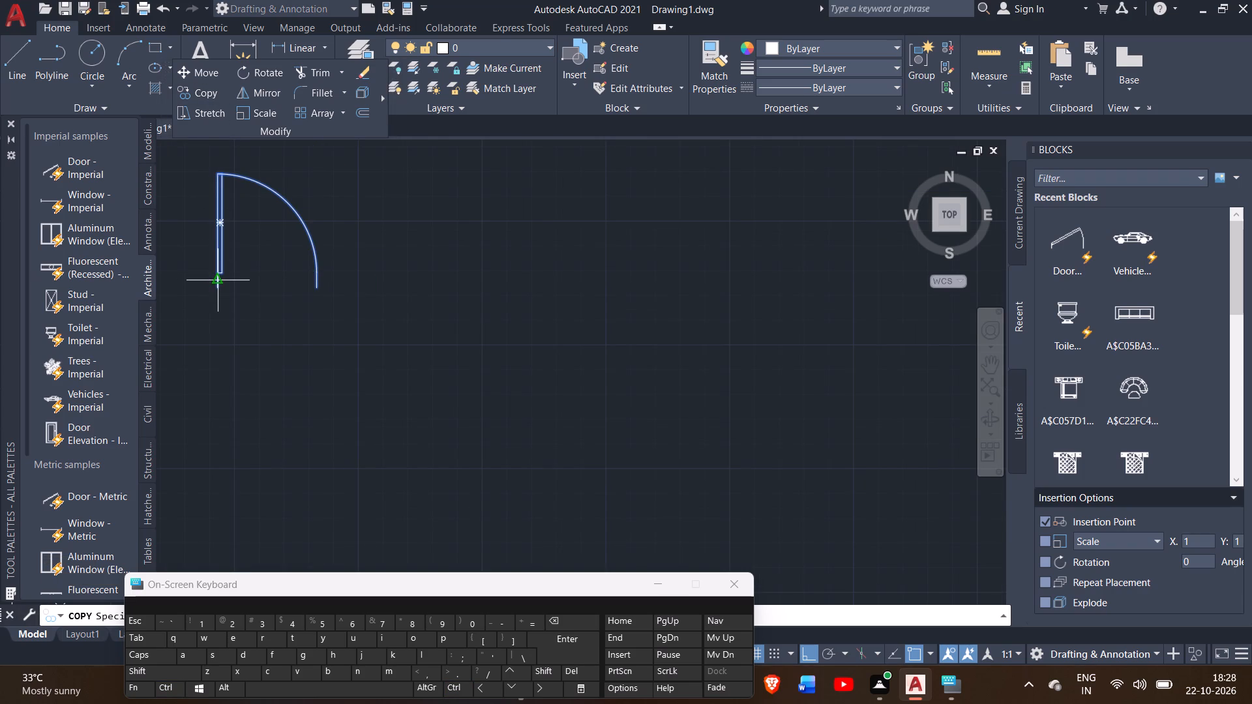
left_click(213, 290)
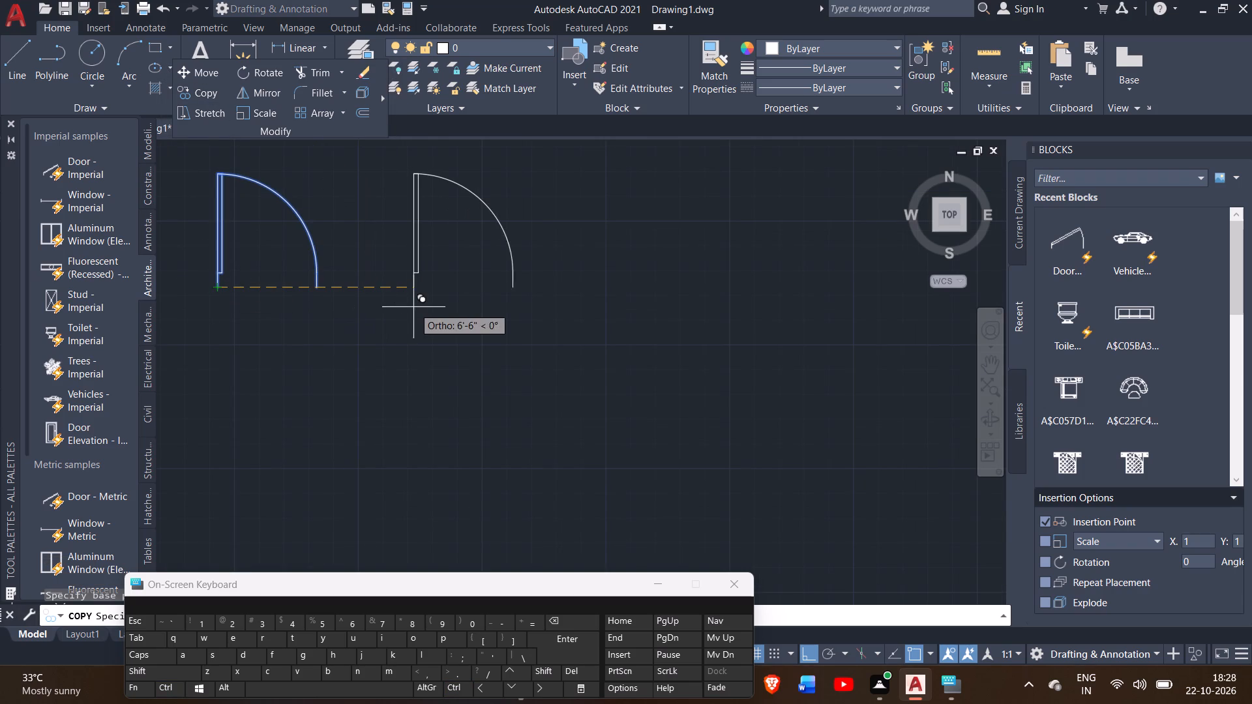
left_click(421, 305)
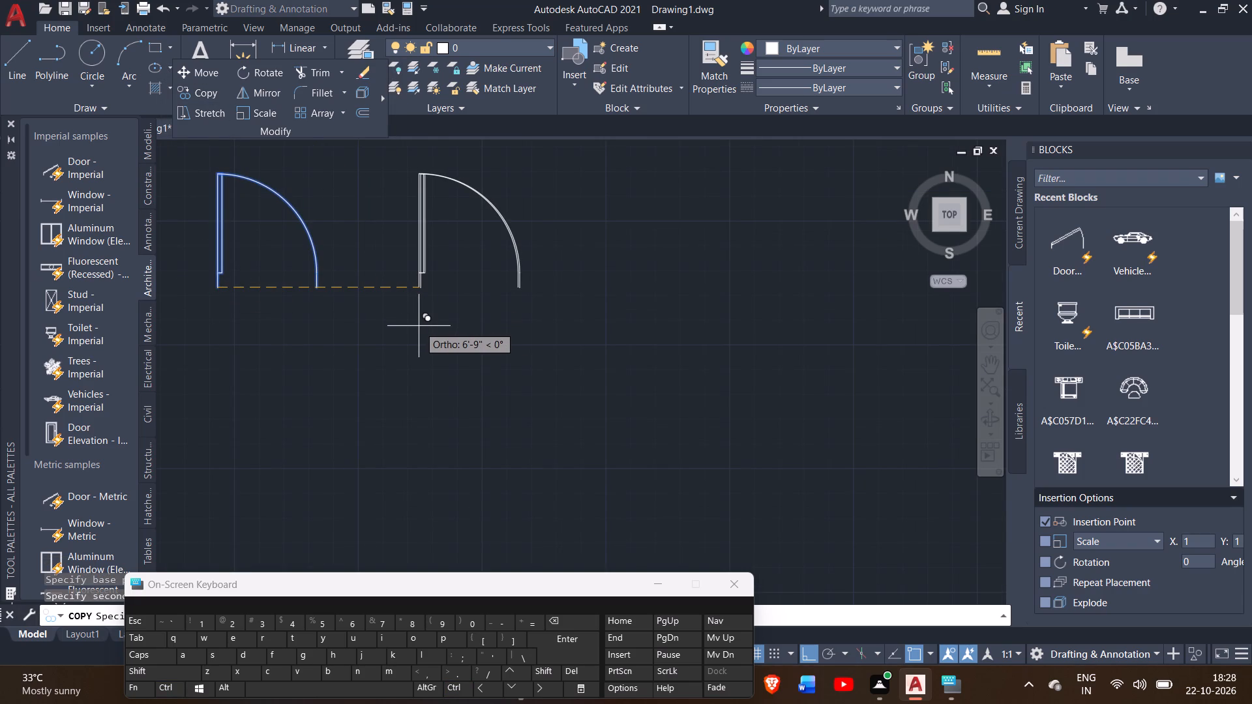
right_click(419, 326)
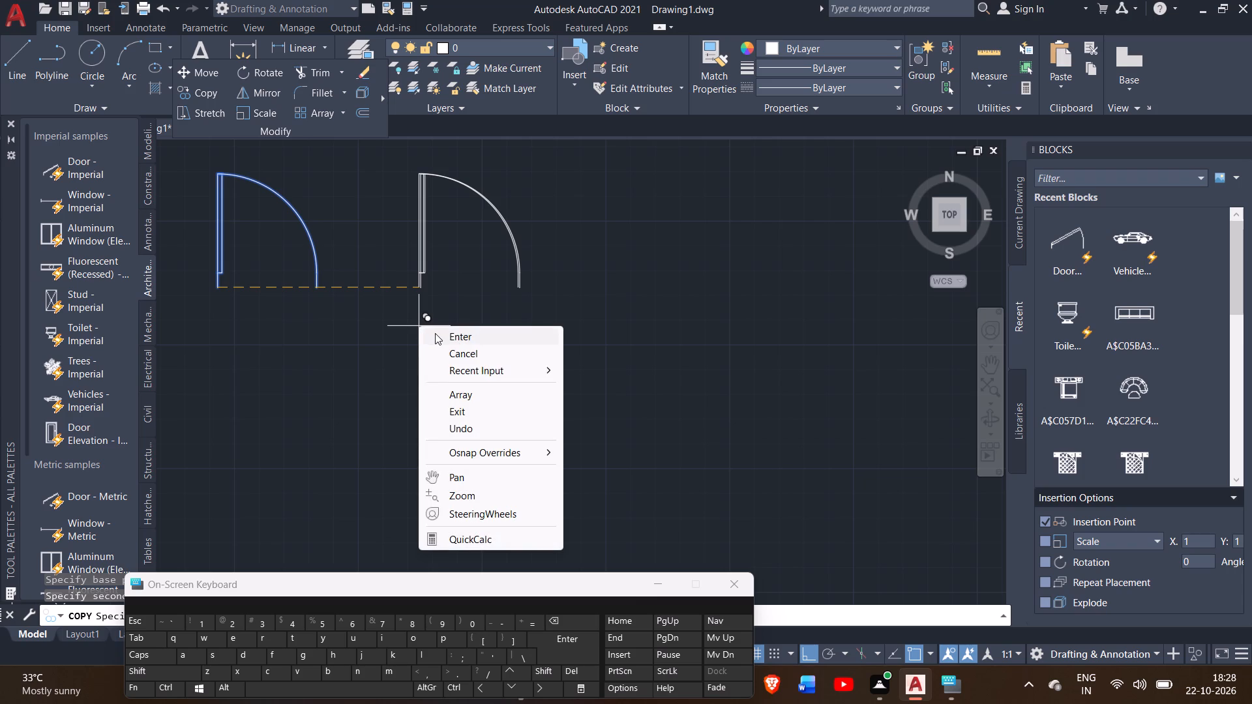
left_click(435, 333)
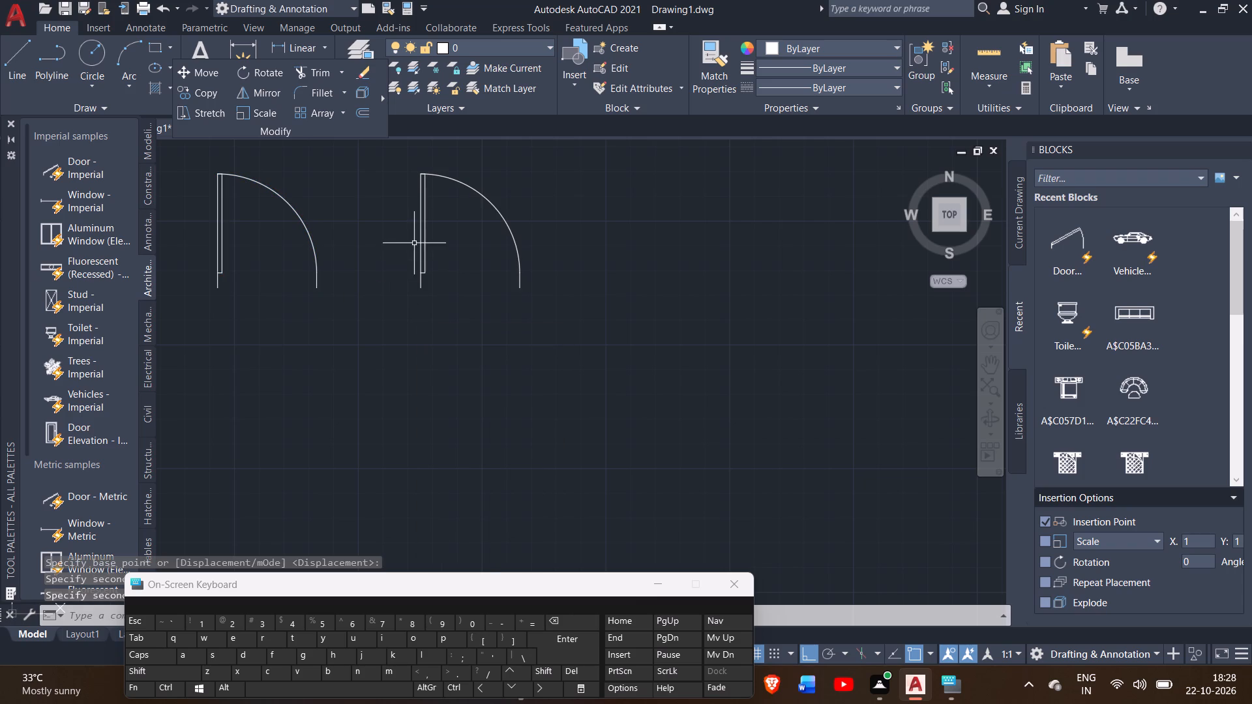
Flip the copied door horizontally so that its hinge is on the right side.
left_click(424, 256)
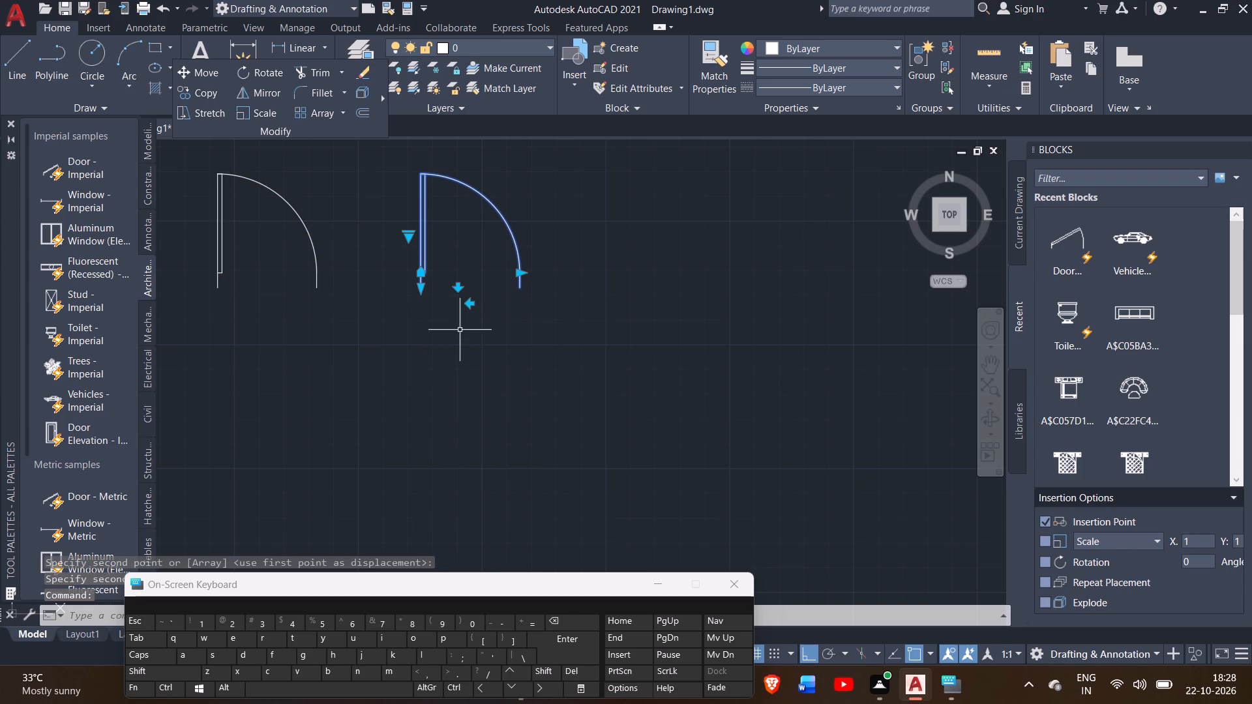
left_click(469, 305)
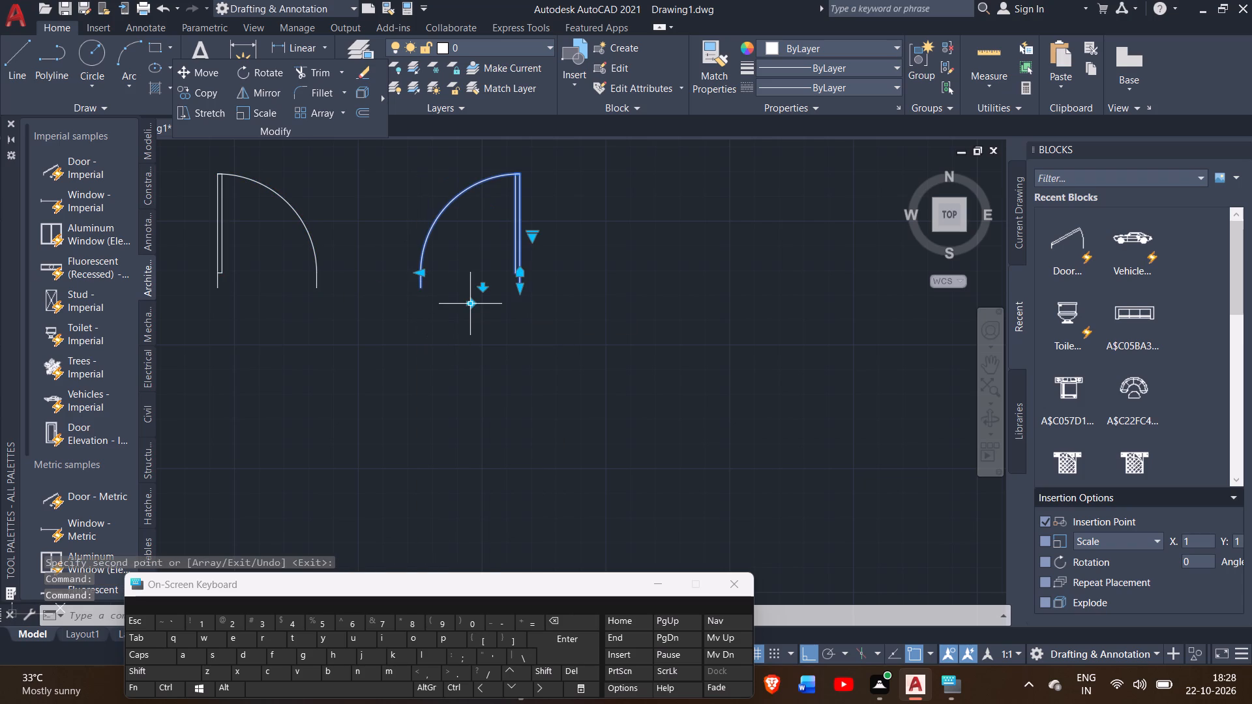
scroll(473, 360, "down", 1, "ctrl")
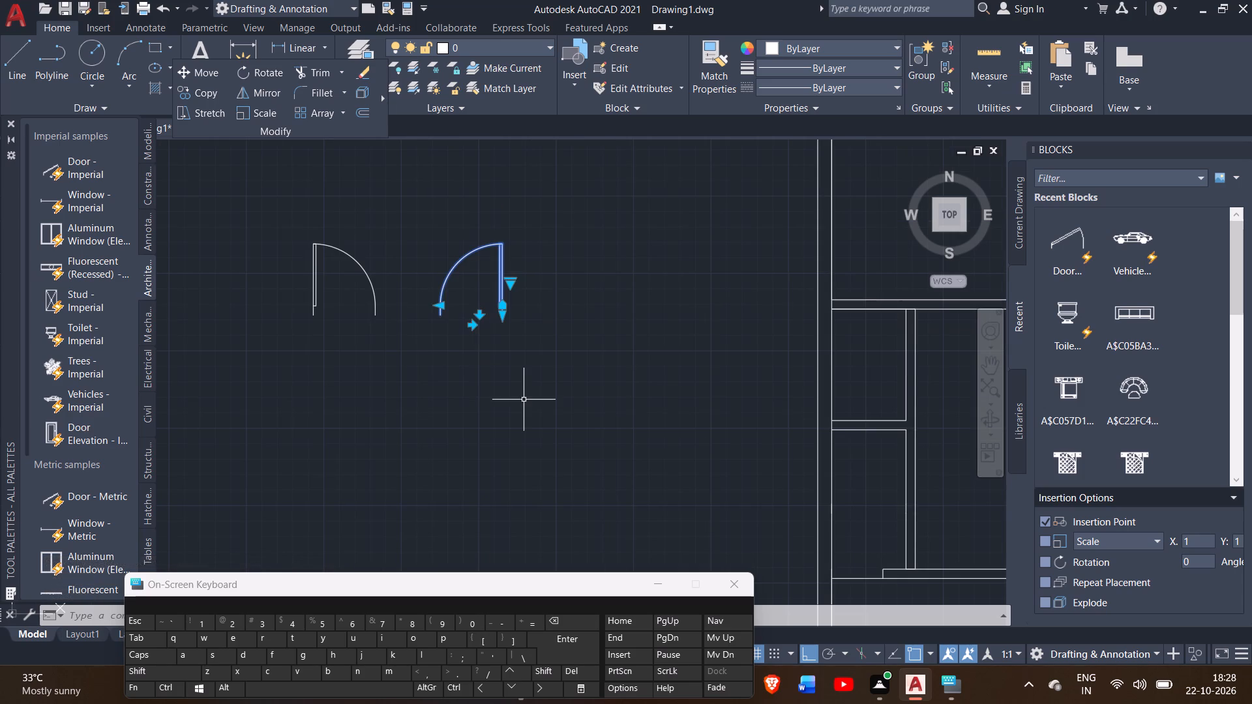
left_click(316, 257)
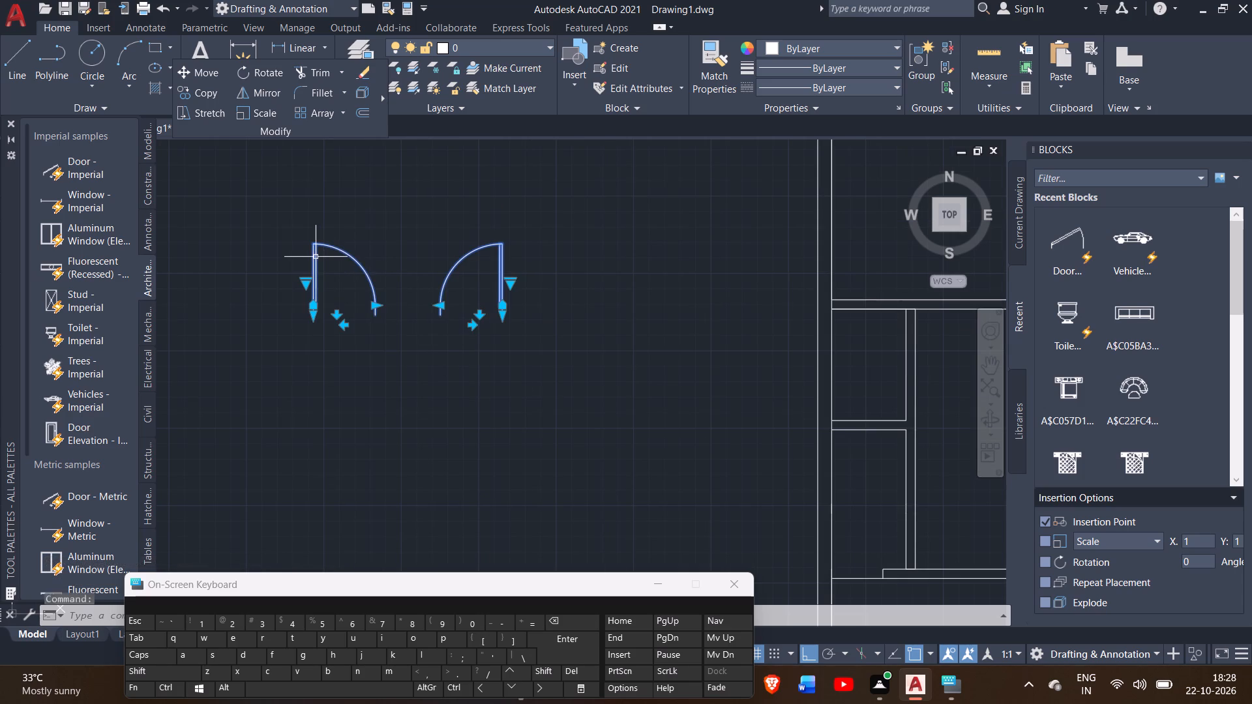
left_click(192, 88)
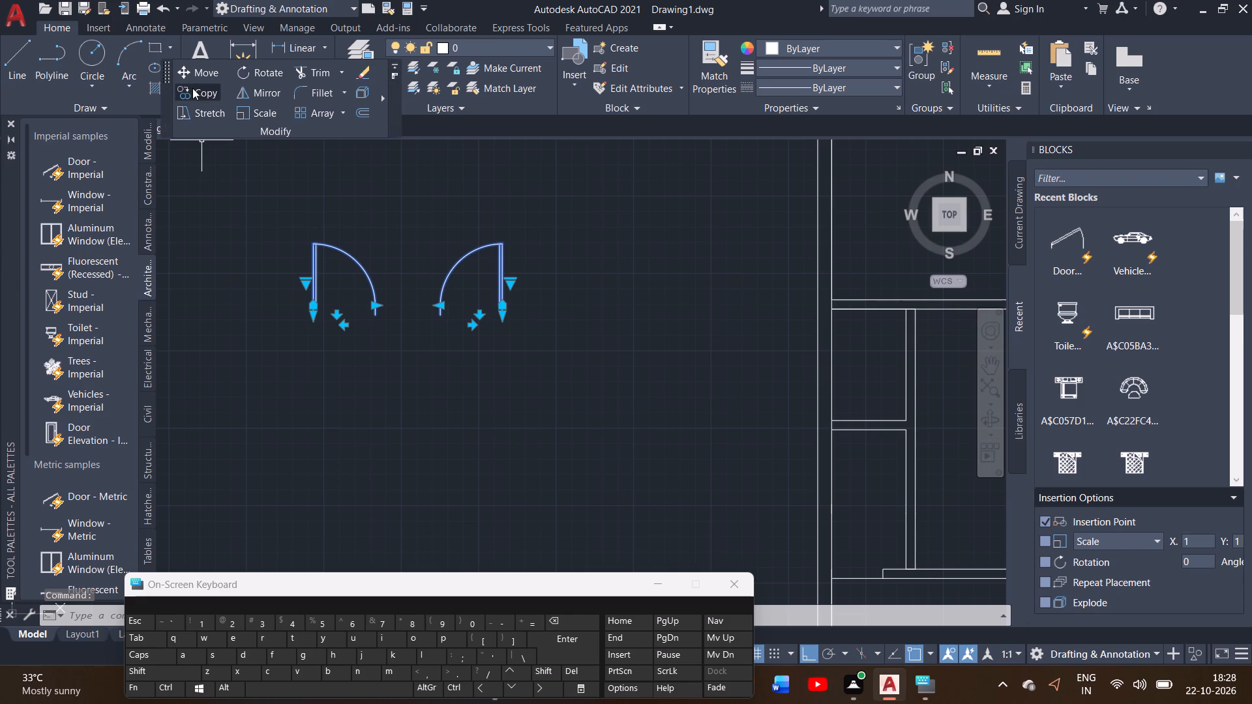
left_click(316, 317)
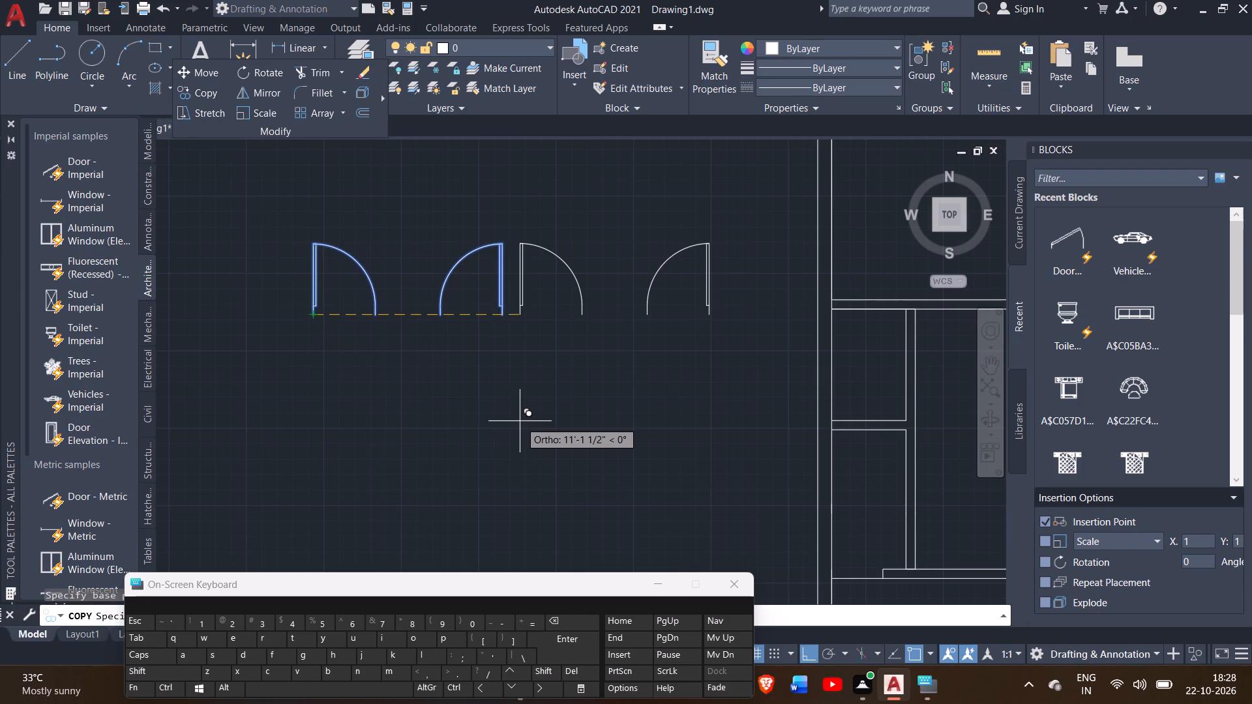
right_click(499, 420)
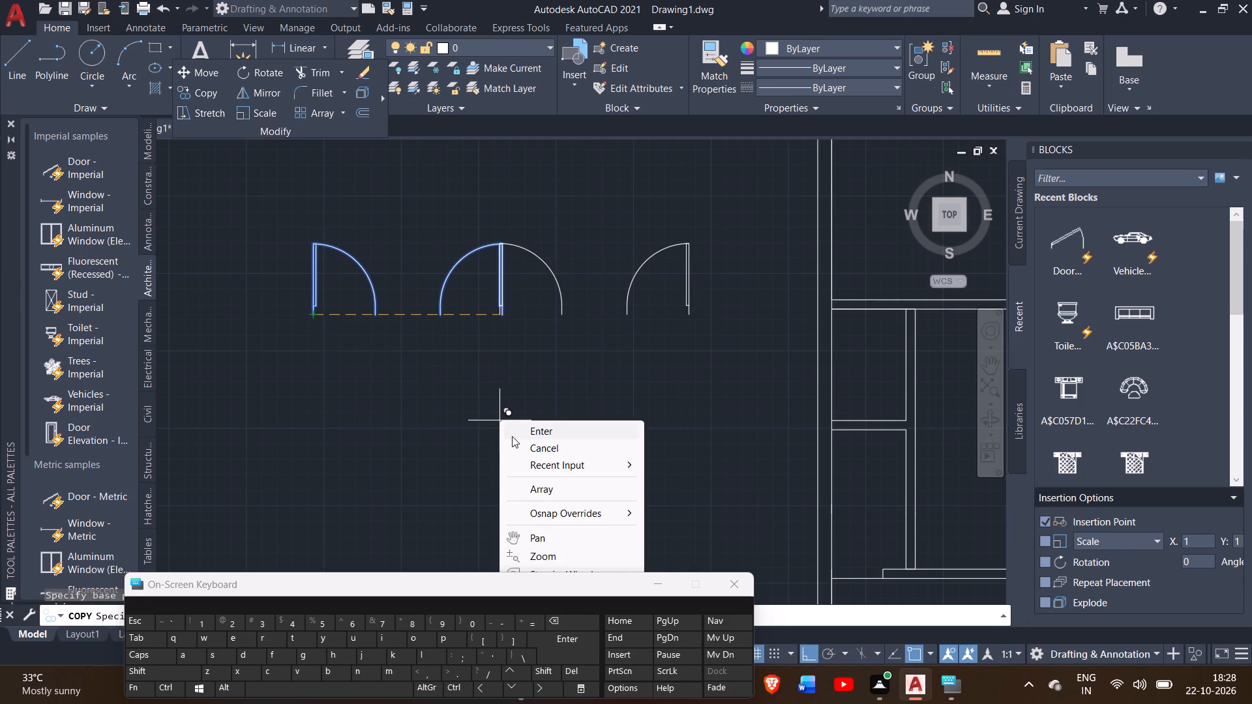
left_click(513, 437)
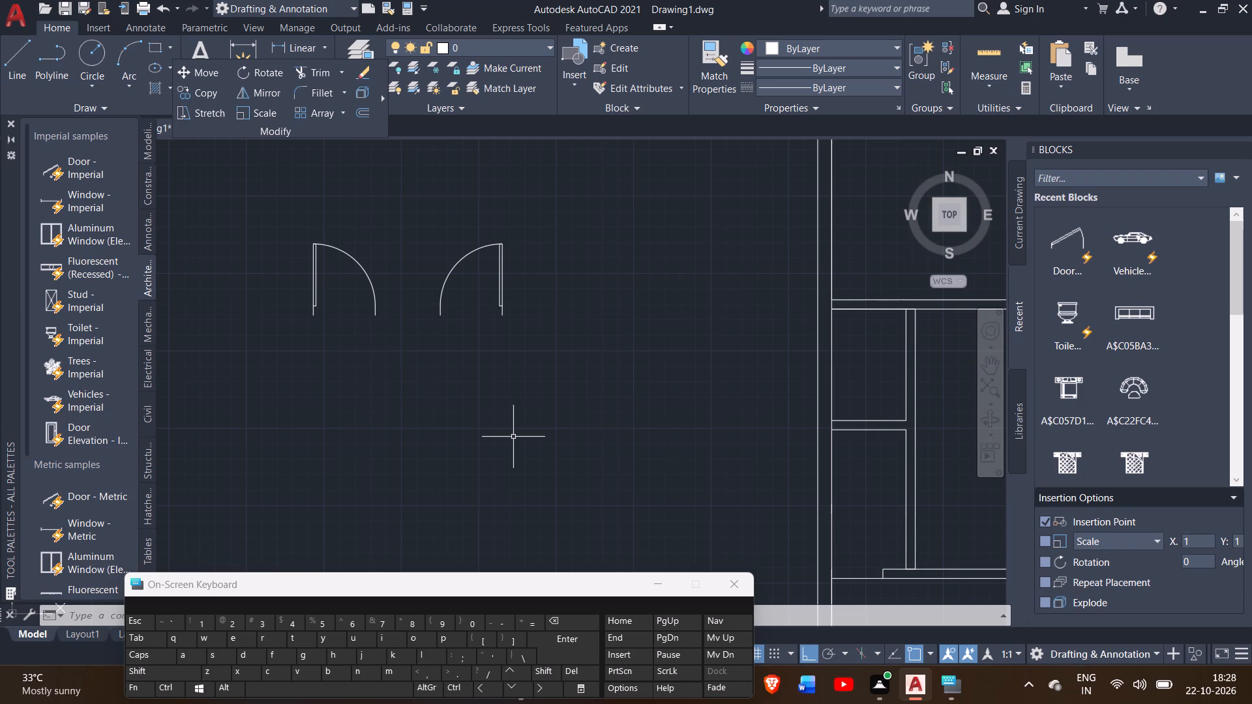
With Ortho off, copy the left-hinged door into the opening beside the left outer wall, below the two small stacked rooms.
left_click(374, 302)
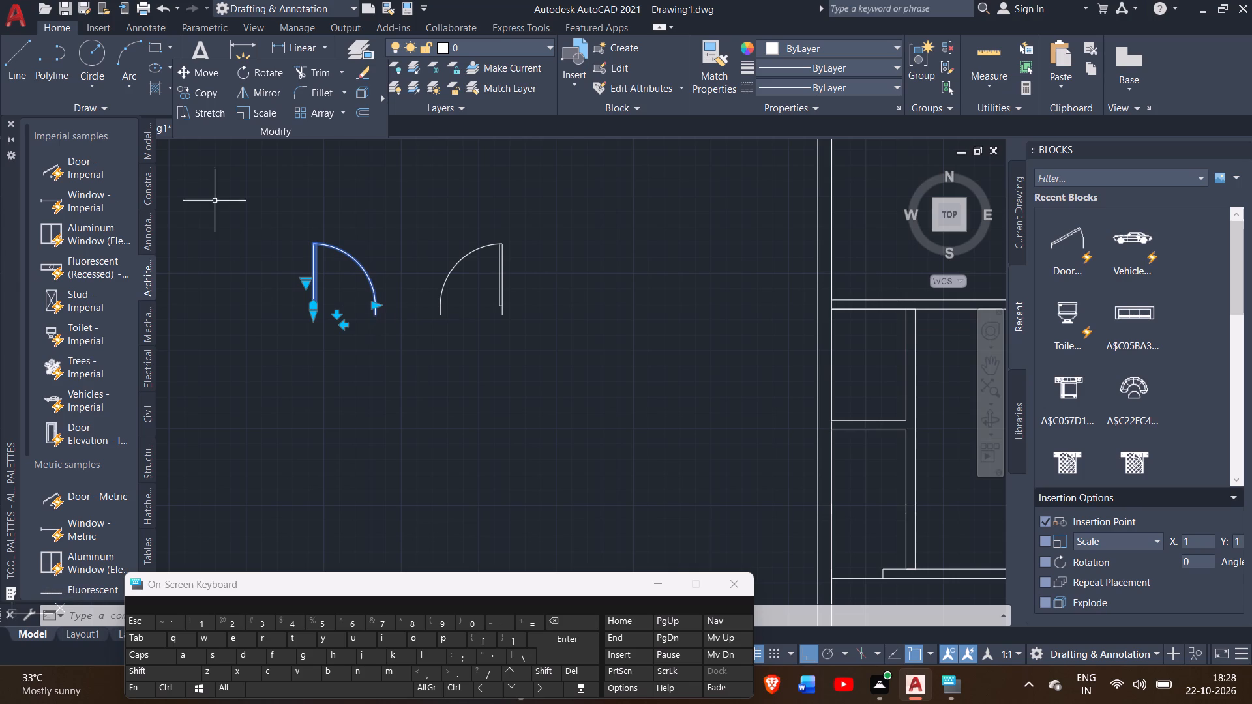
left_click(205, 92)
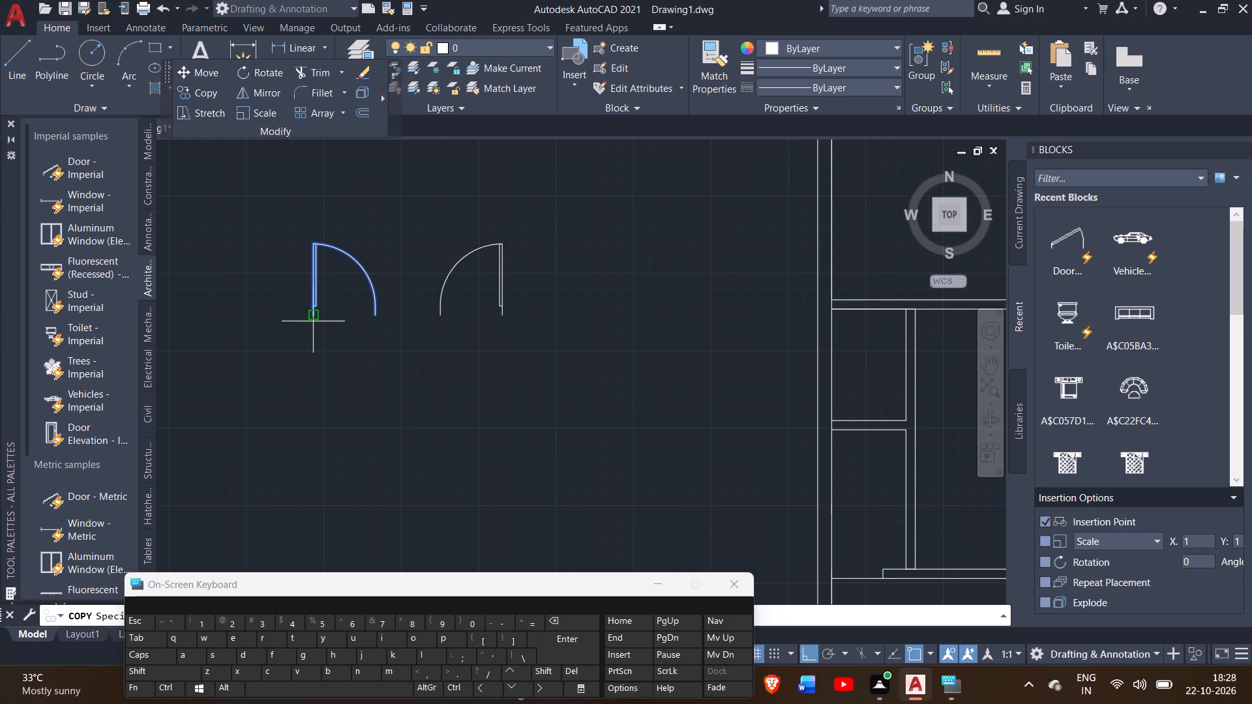
left_click(313, 317)
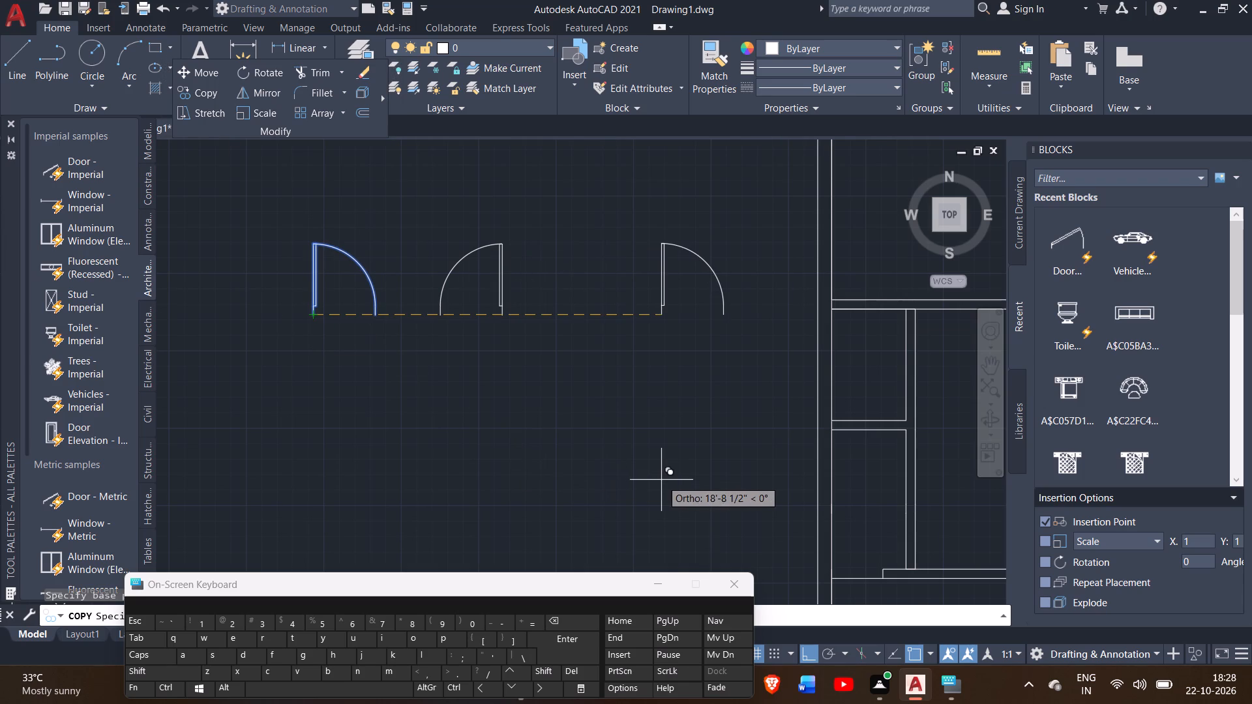
left_click(803, 658)
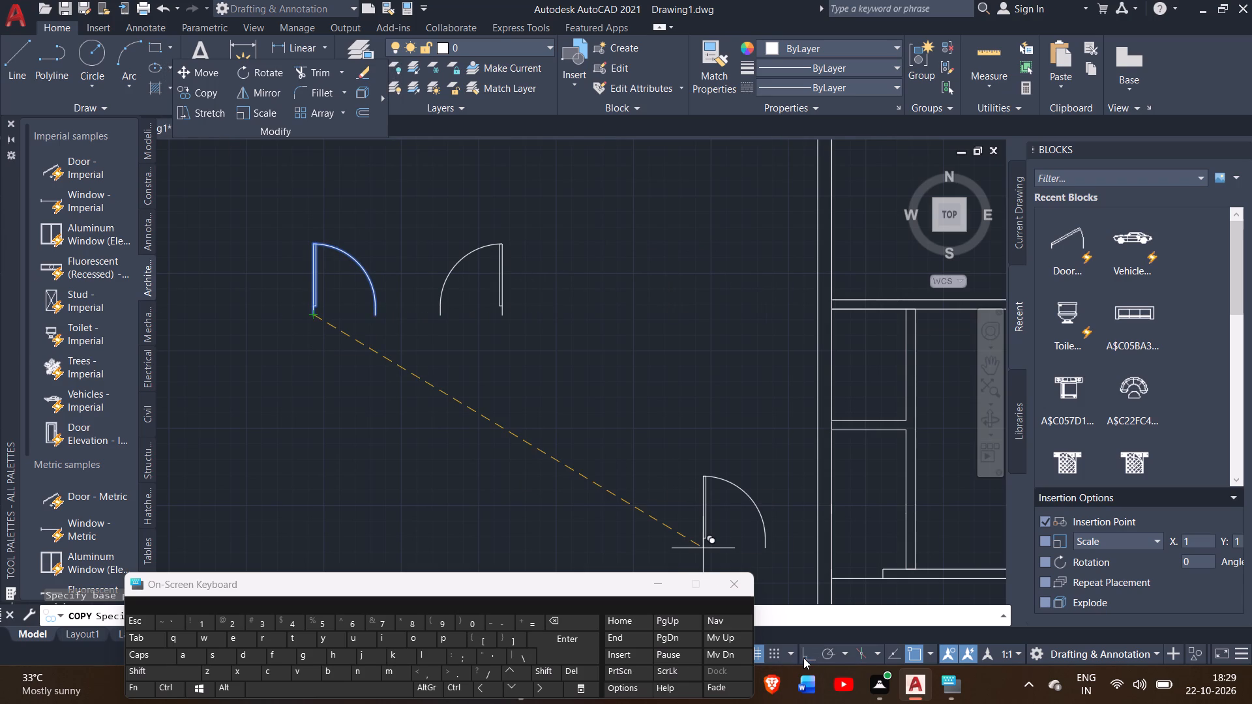
left_click(836, 576)
right_click(642, 525)
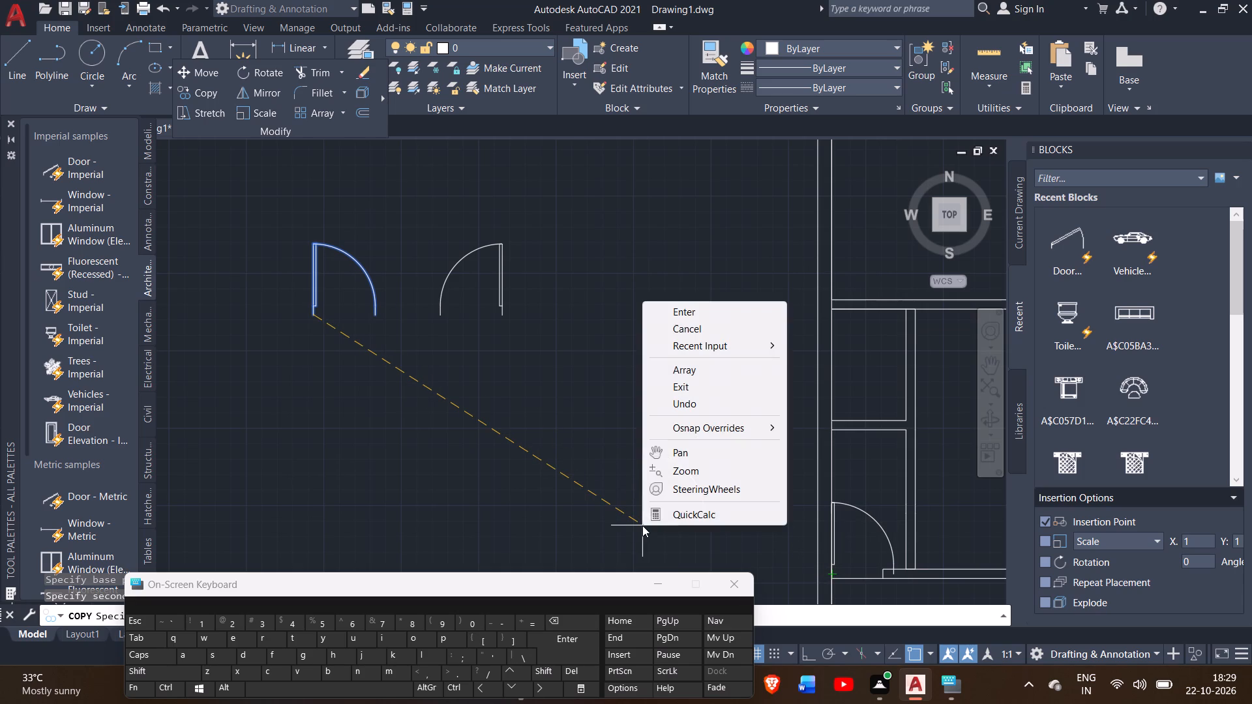
left_click(703, 316)
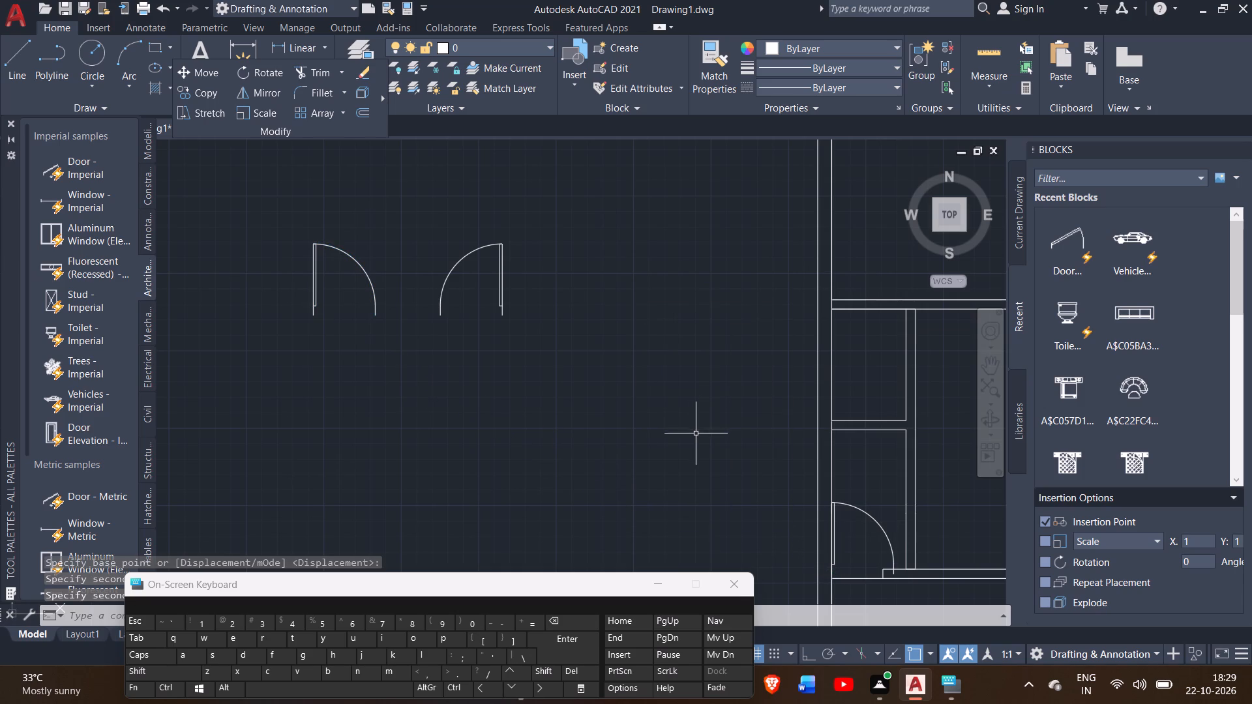
Scale the door beside the left outer wall down to the opening's width, using the lower end of its hinge side as base point.
left_click(995, 366)
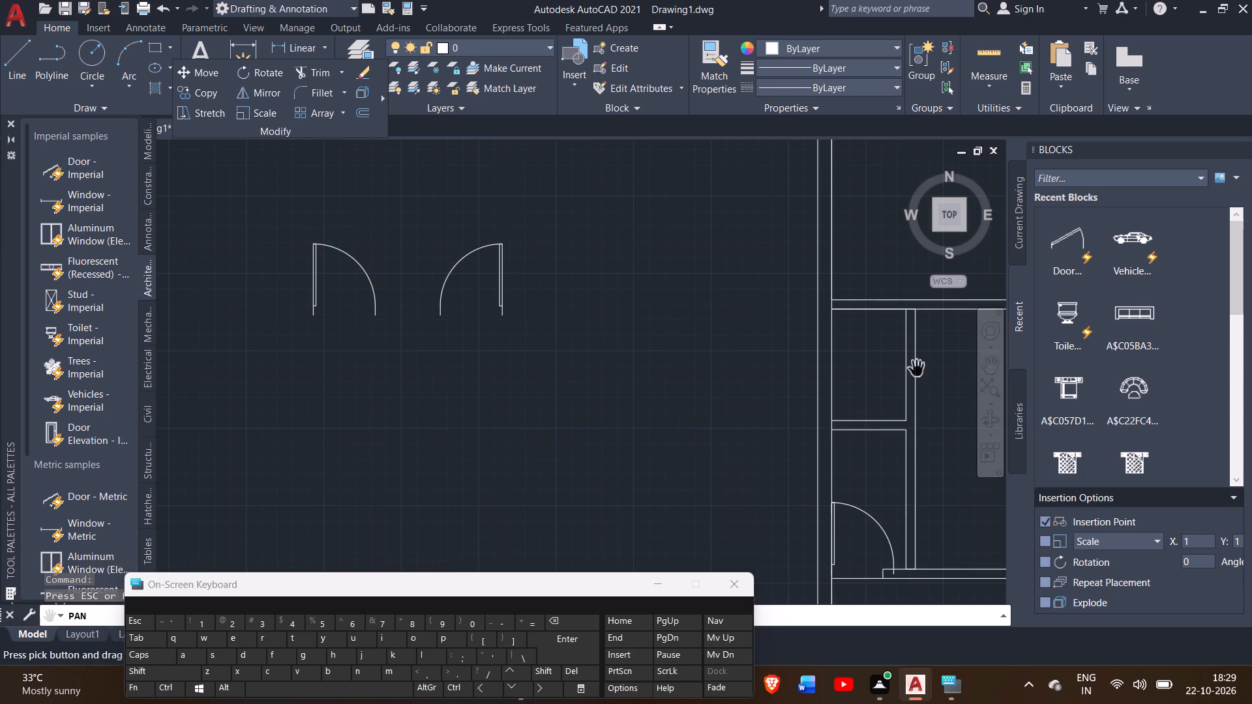
left_click_drag(867, 362, 571, 246)
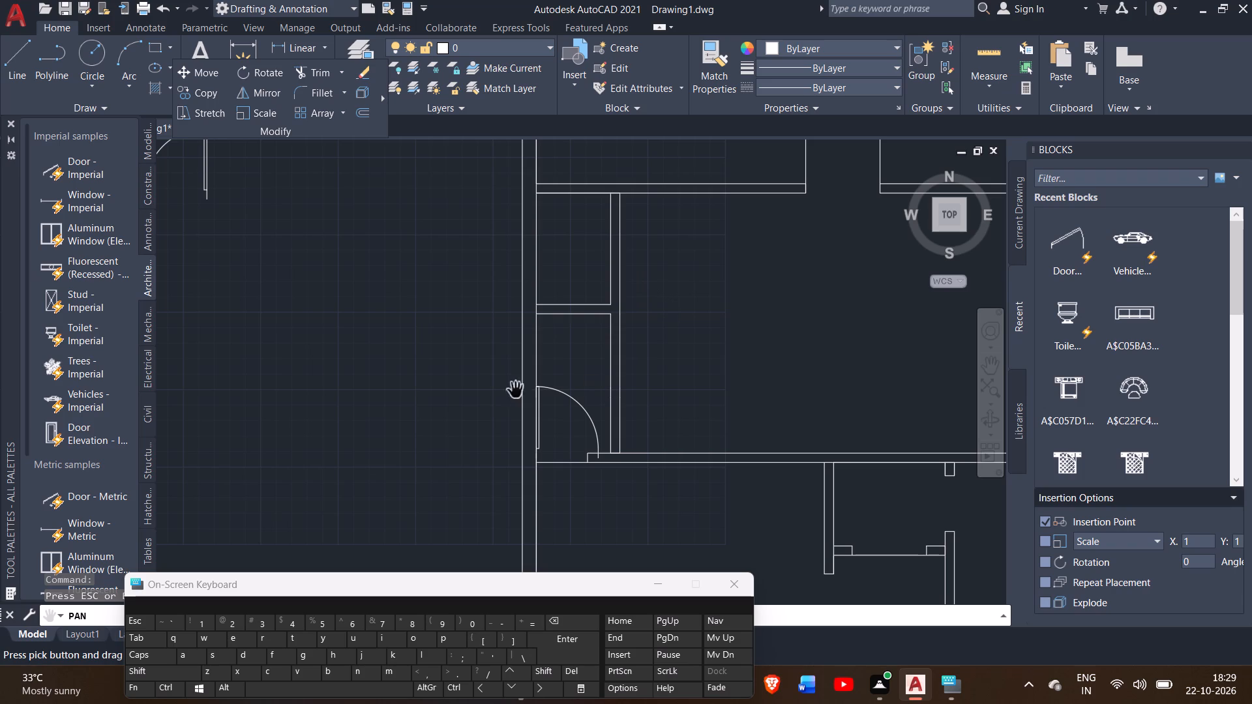
right_click(438, 348)
left_click(462, 353)
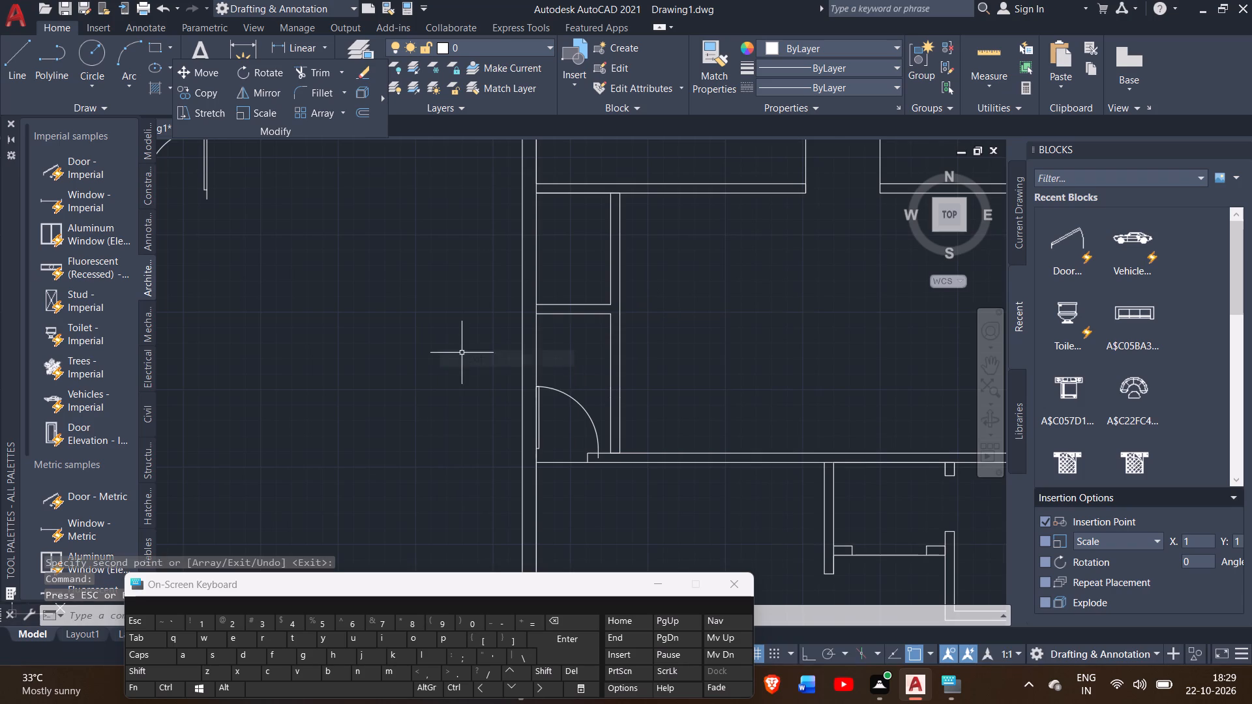
left_click(563, 395)
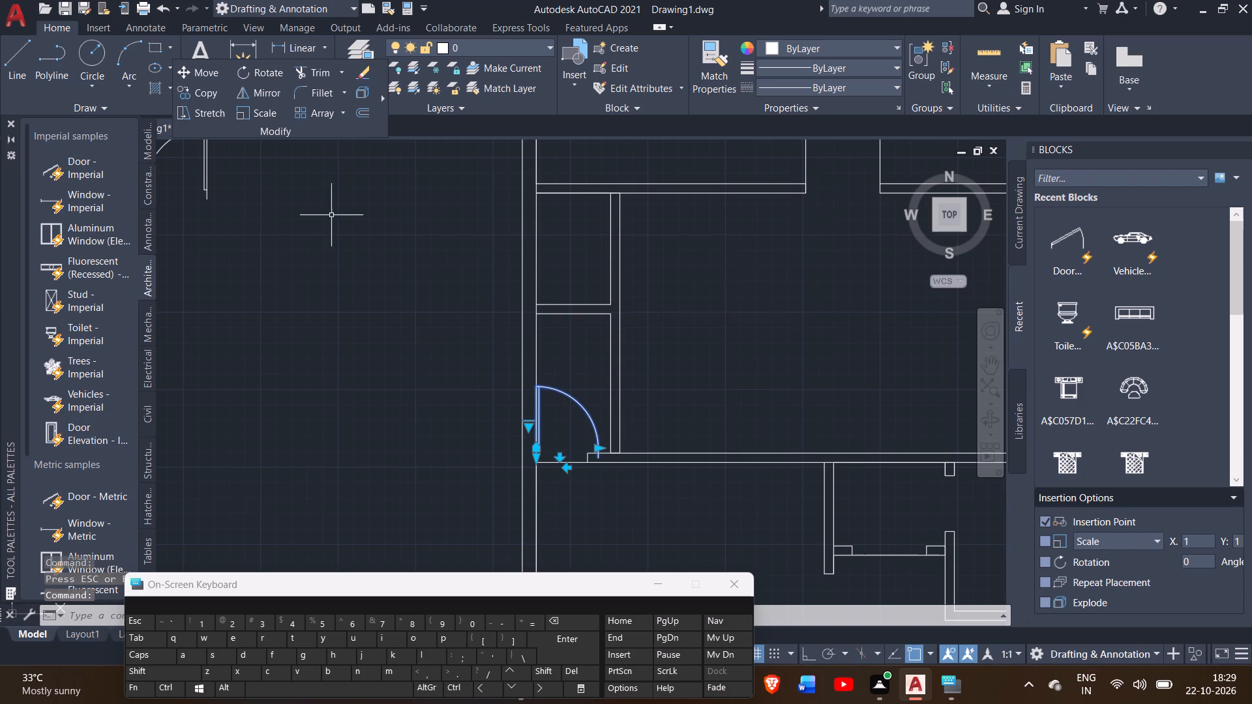
left_click(244, 111)
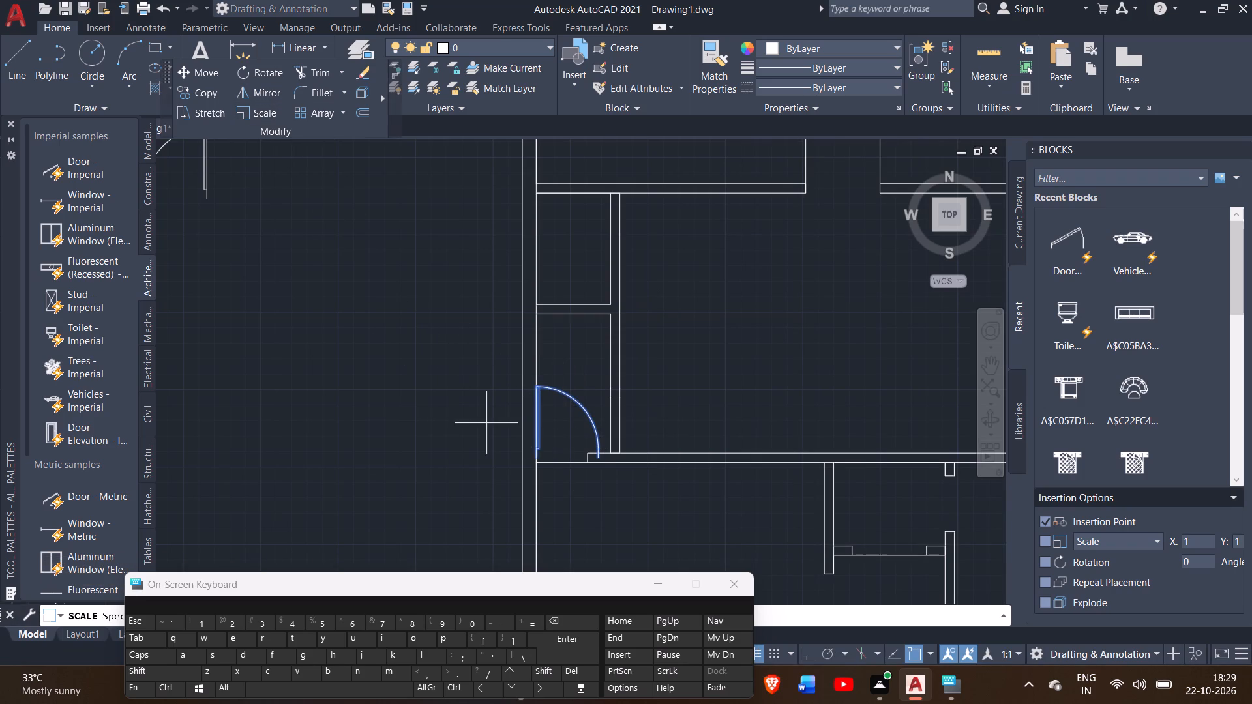
scroll(567, 462, "up", 3, "ctrl")
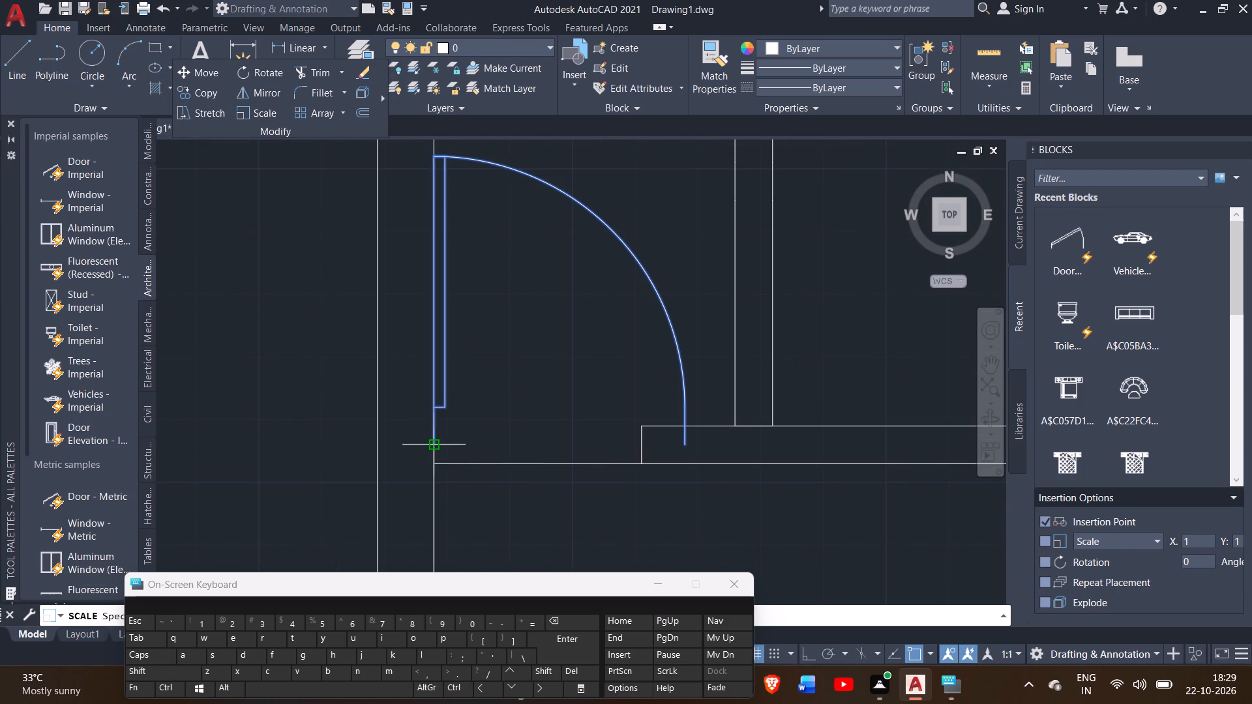
left_click_drag(435, 441, 554, 437)
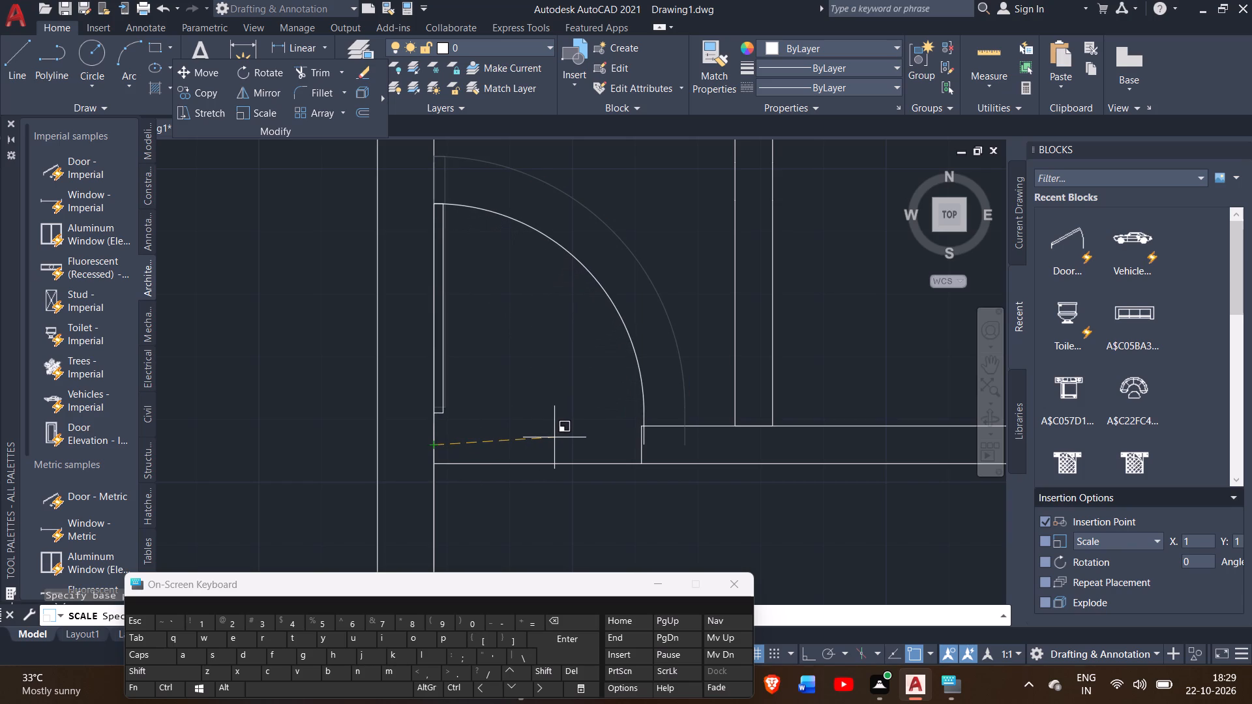
left_click_drag(554, 437, 550, 424)
left_click(550, 424)
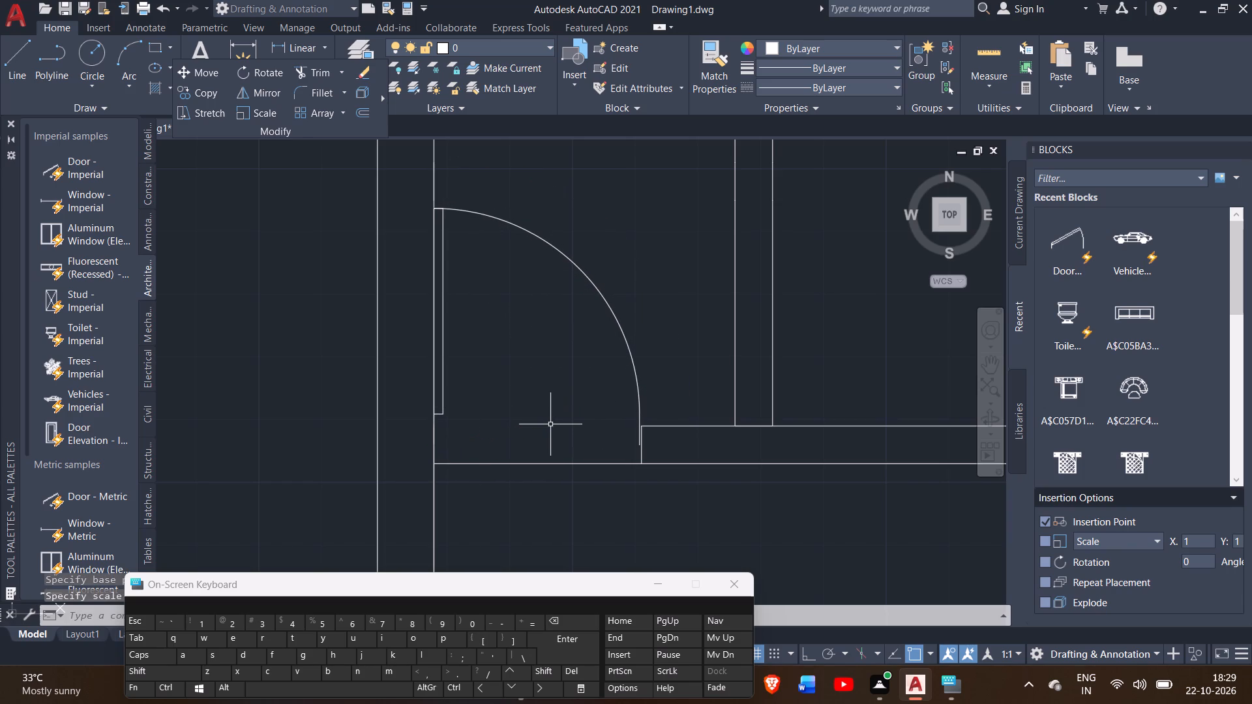
right_click(550, 424)
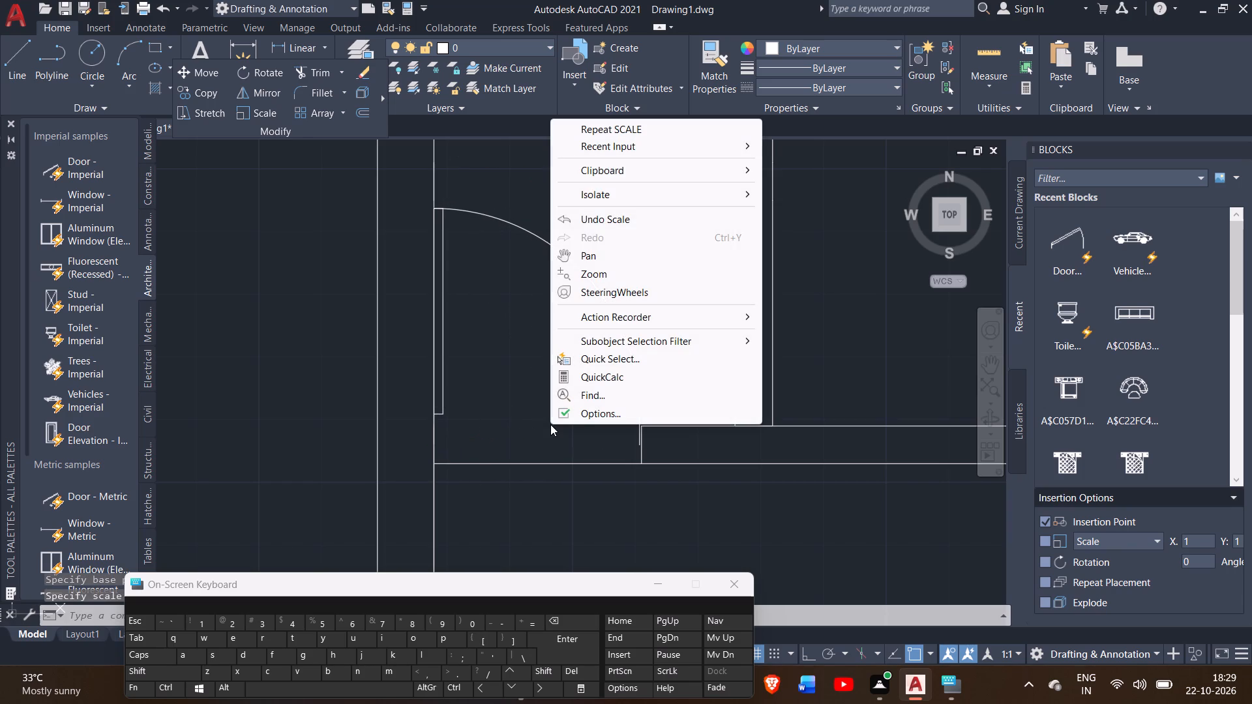
left_click(524, 409)
left_click(524, 409)
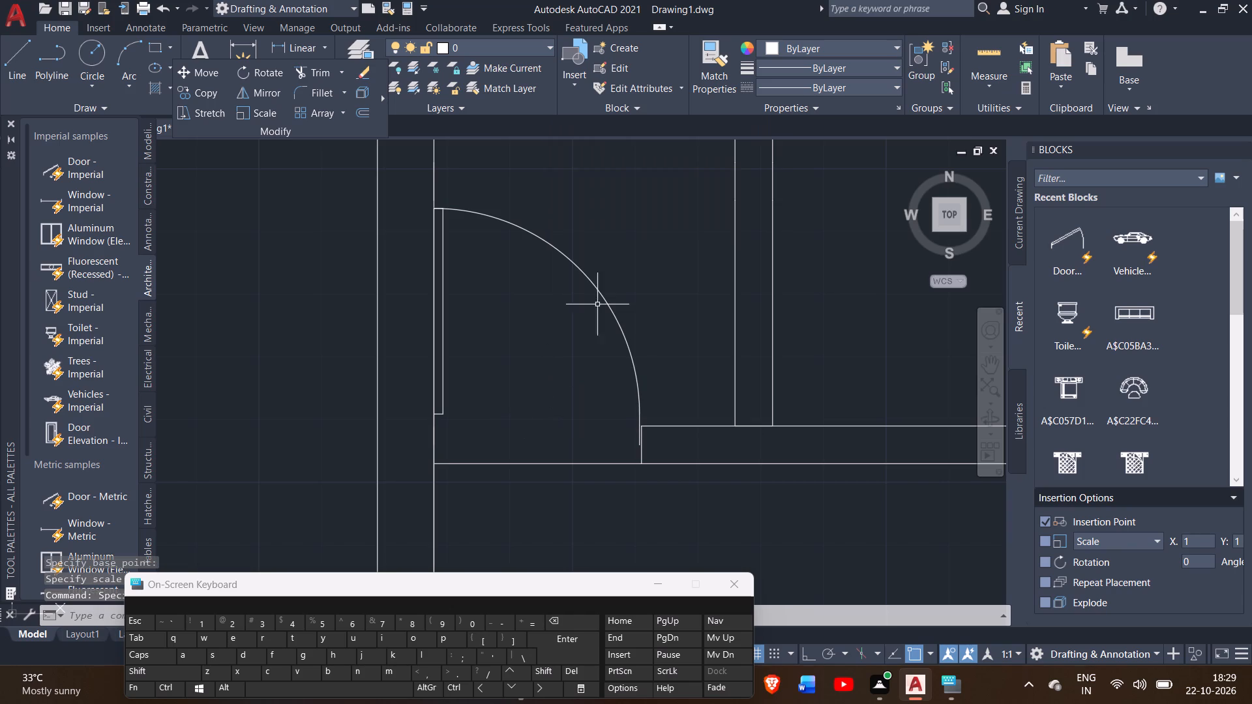
Move the scaled door down from the lower end of its hinge side to the corner where the partition's lower line meets the outer wall.
left_click(602, 291)
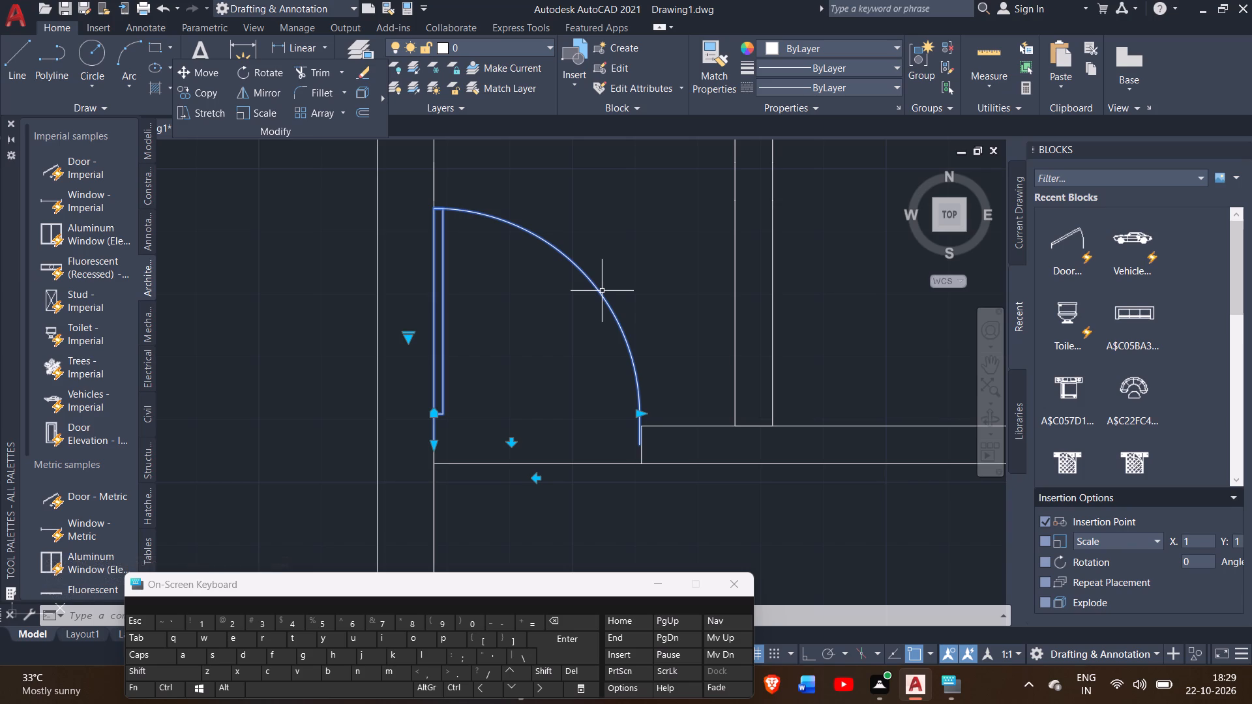
left_click(176, 74)
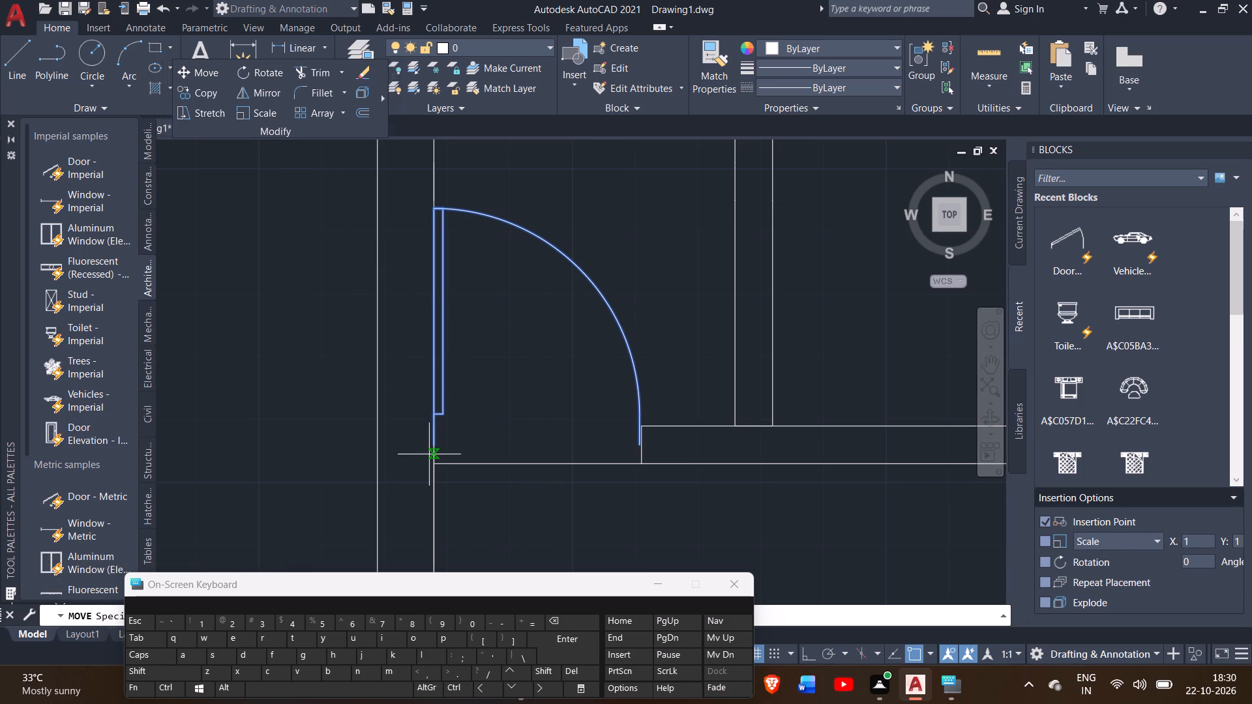
left_click_drag(438, 448, 436, 467)
left_click(436, 467)
scroll(313, 438, "down", 1, "ctrl")
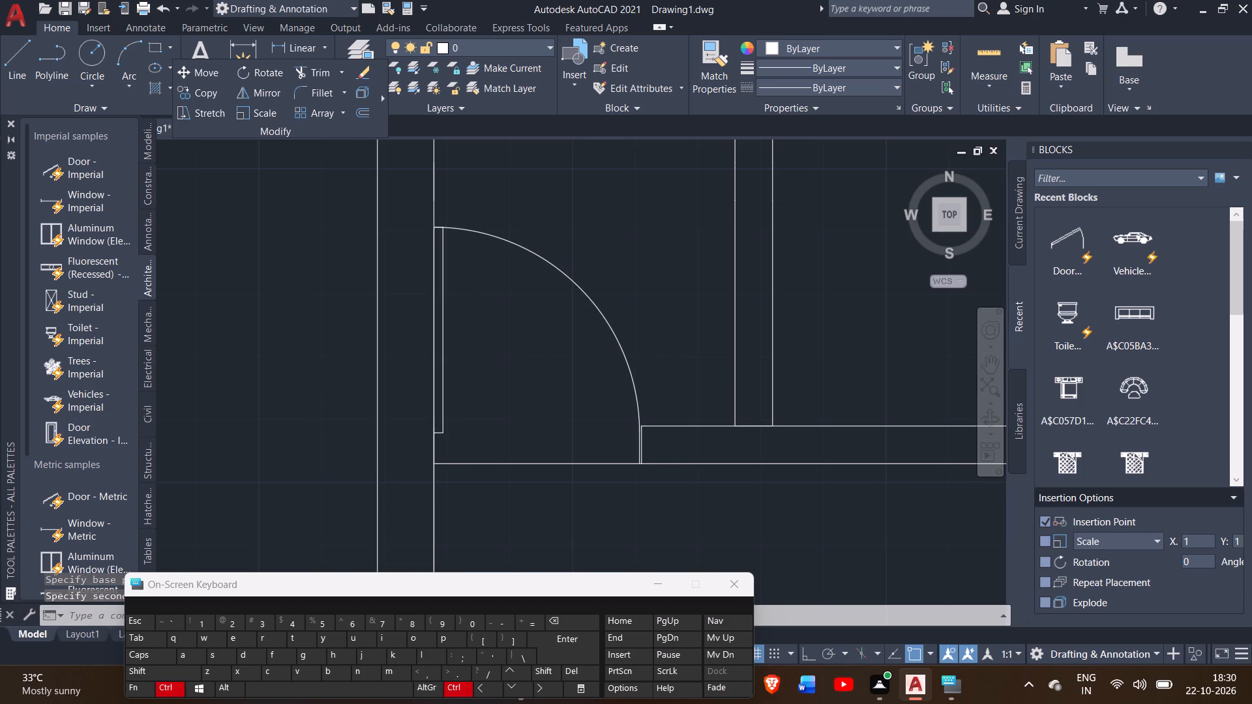
scroll(313, 438, "down", 1, "ctrl")
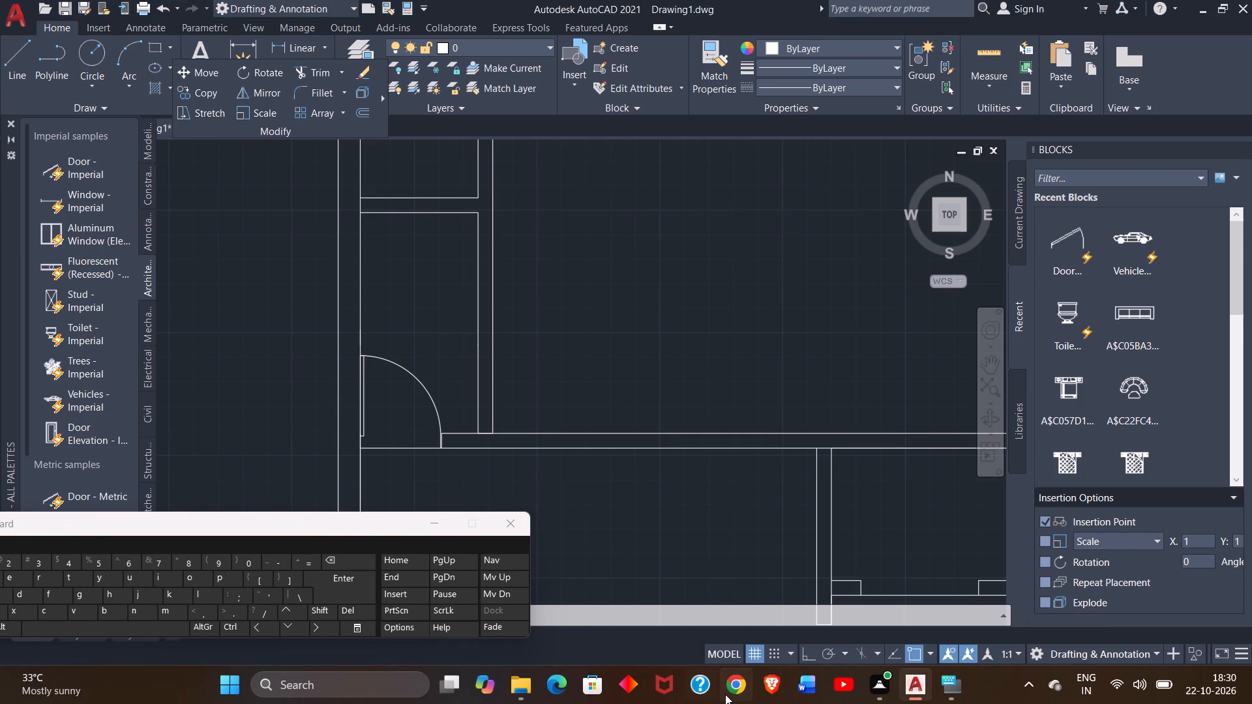
Switch to Google Chrome, search for "tsrtc online" and open AbhiBus's TSRTC Online Bus Ticket Booking page.
left_click(727, 693)
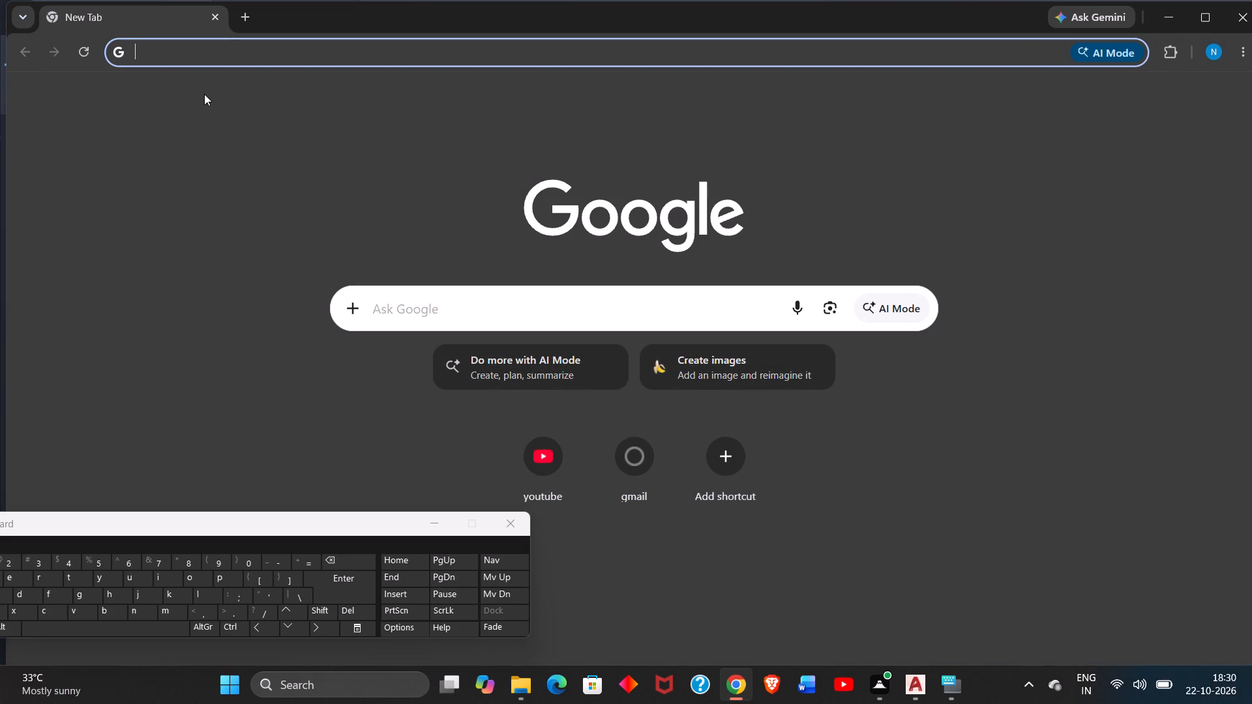
left_click(158, 57)
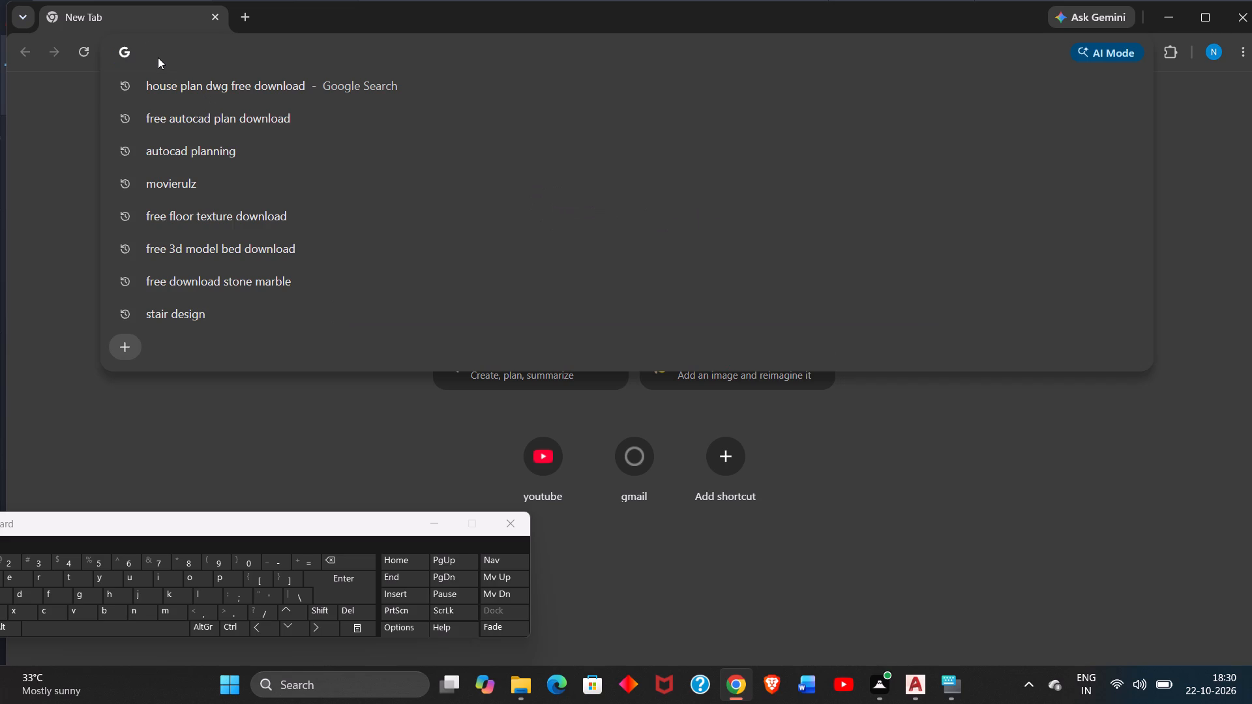
key("t")
key("s")
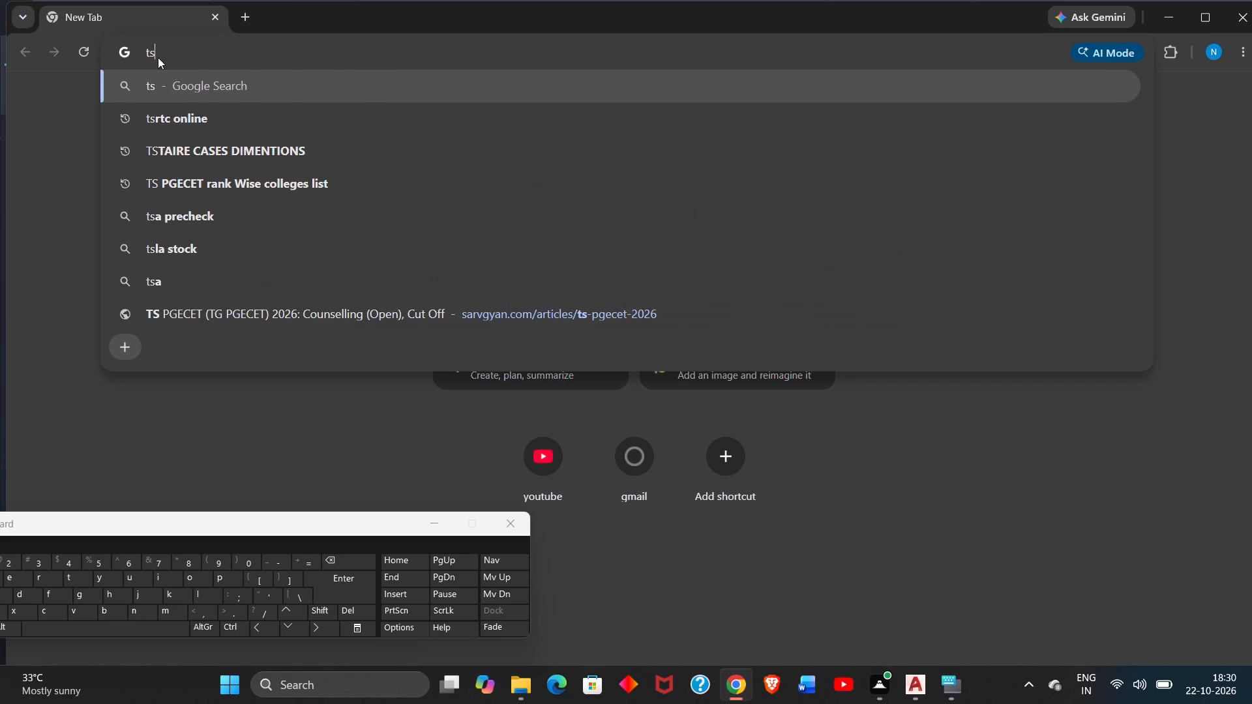
type("rtc")
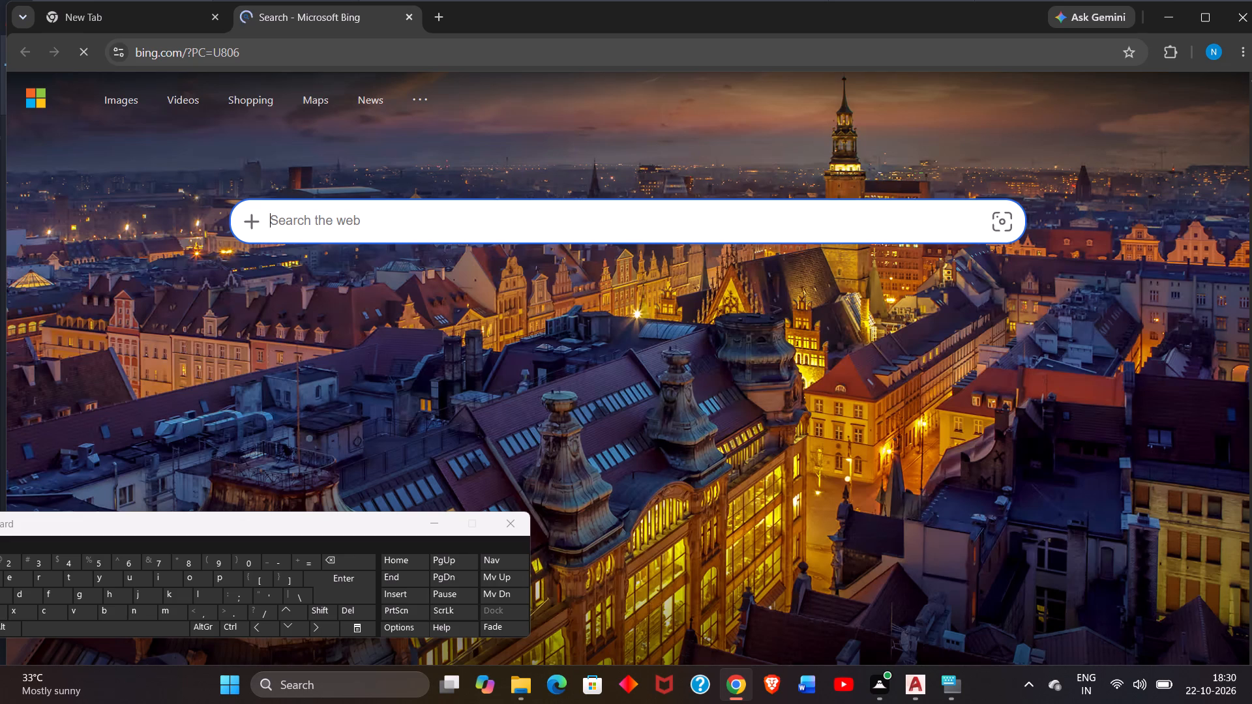
left_click(405, 13)
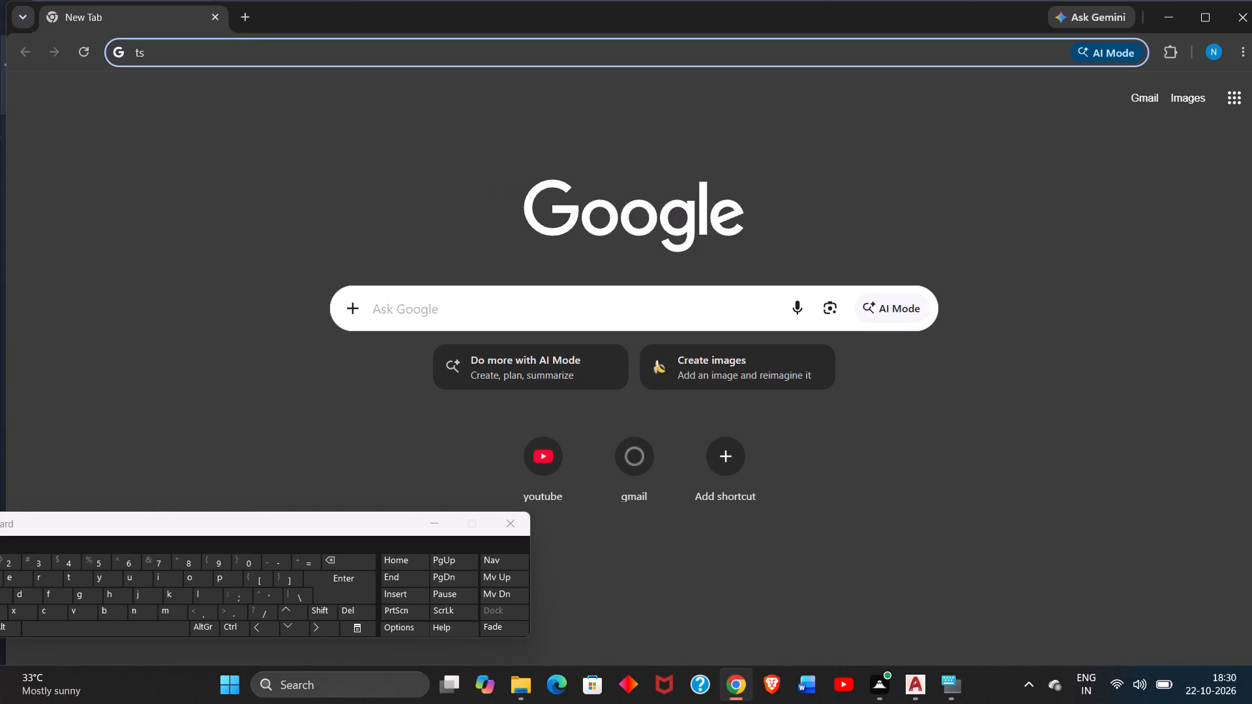
key("r")
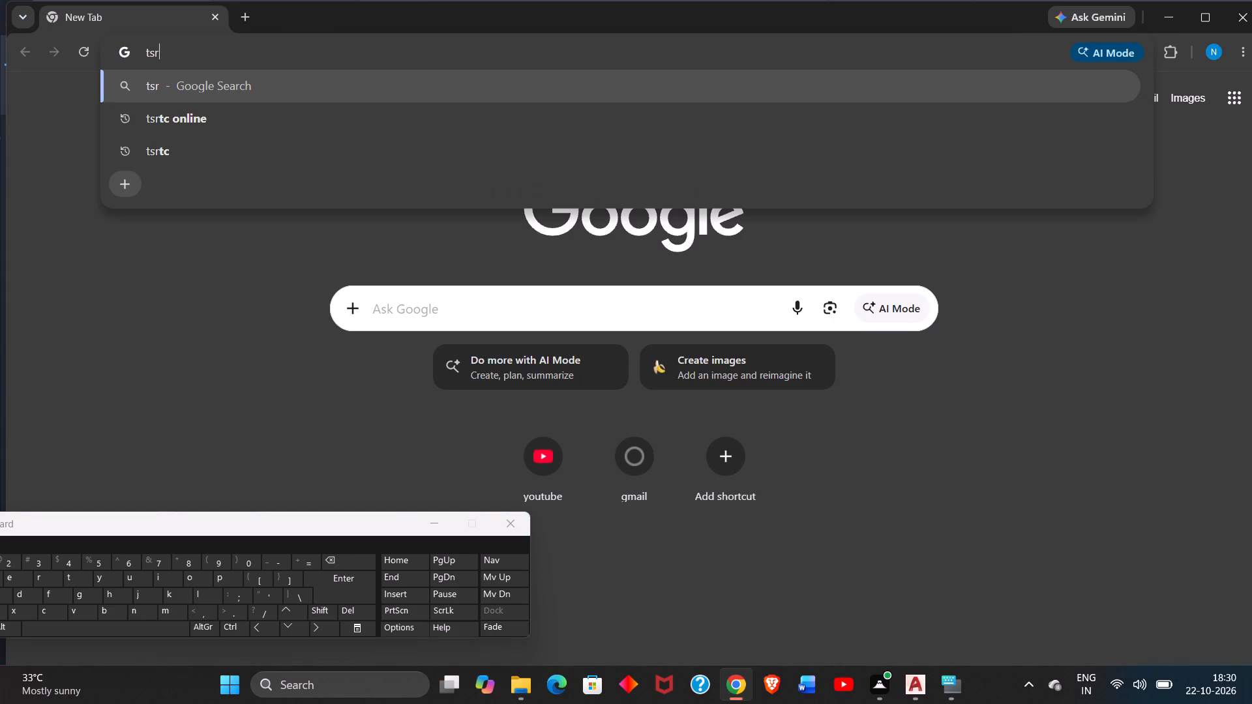
left_click(183, 125)
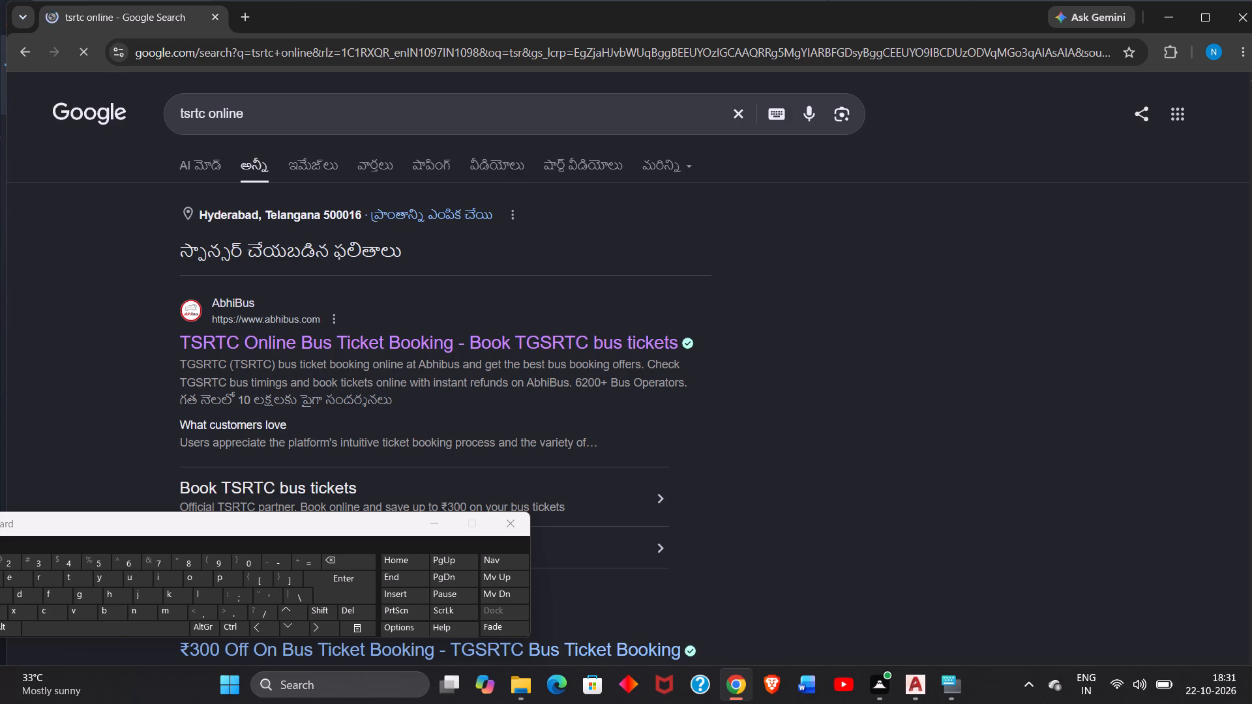
left_click(328, 344)
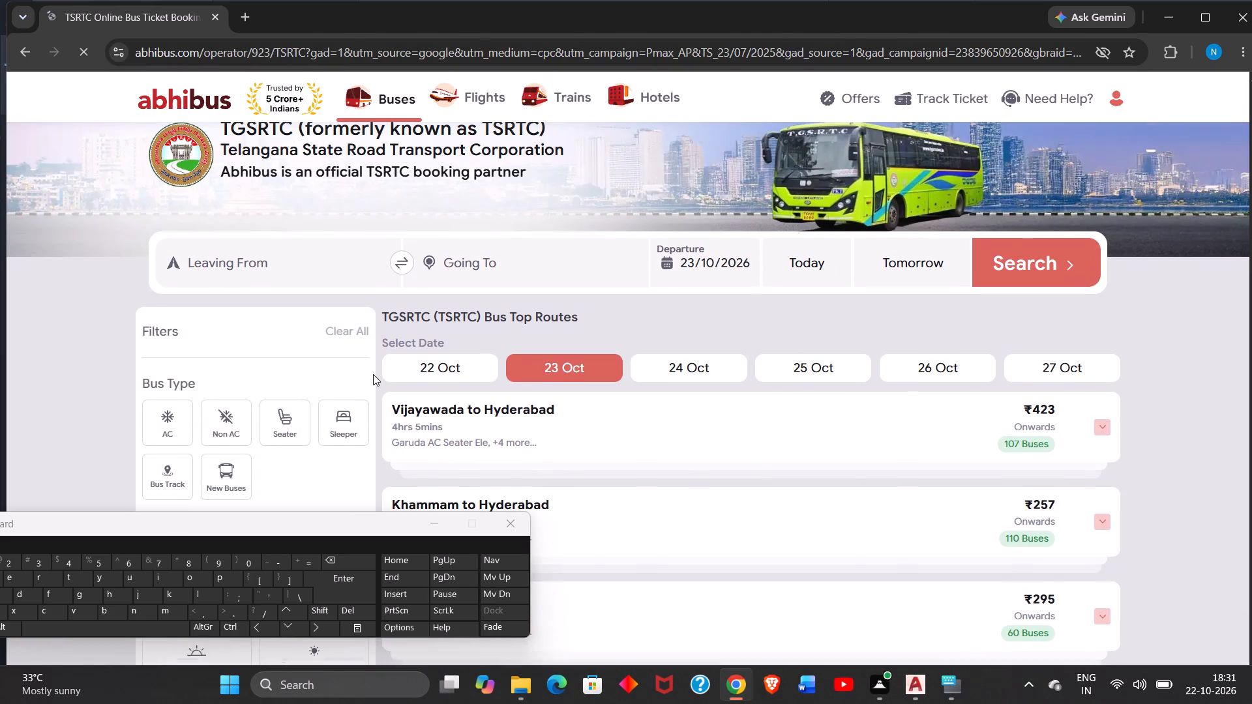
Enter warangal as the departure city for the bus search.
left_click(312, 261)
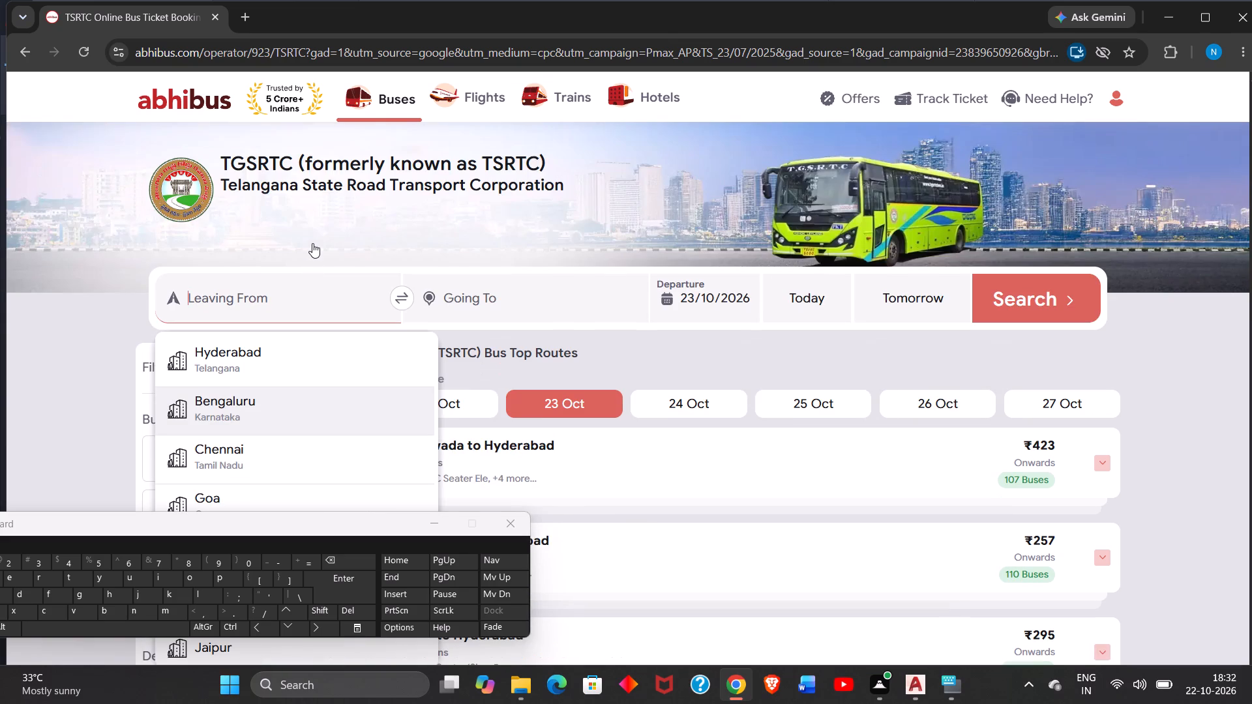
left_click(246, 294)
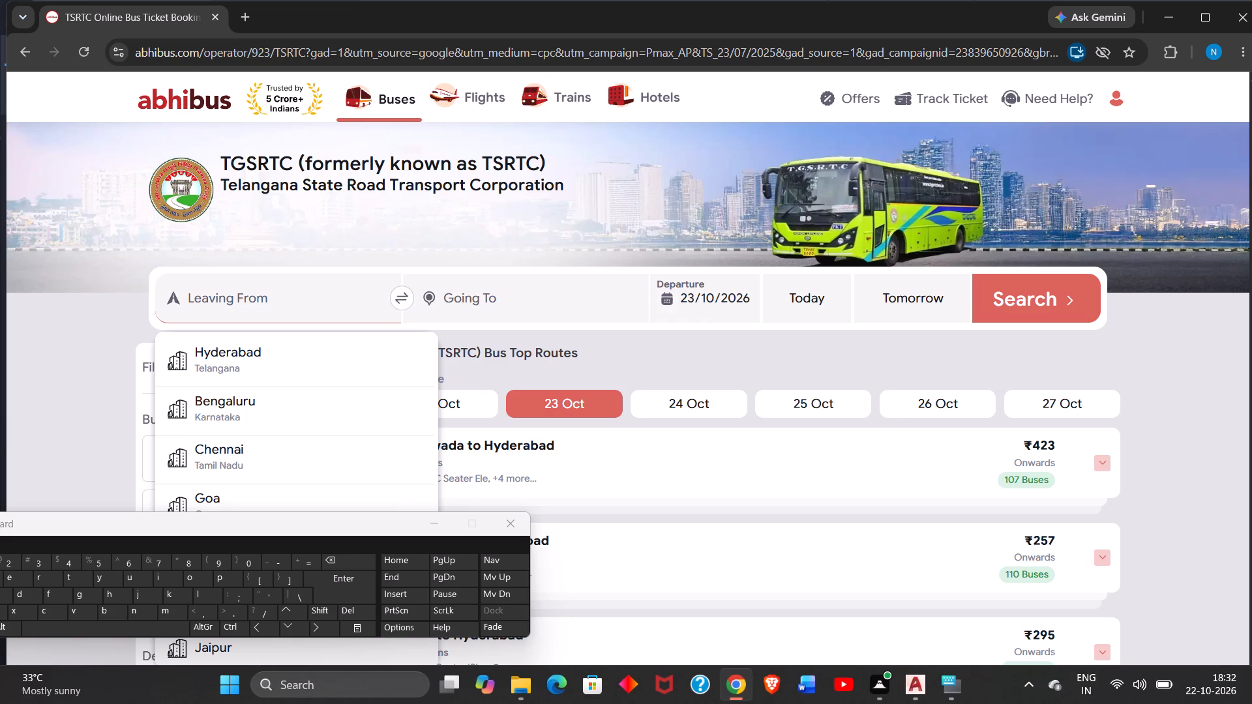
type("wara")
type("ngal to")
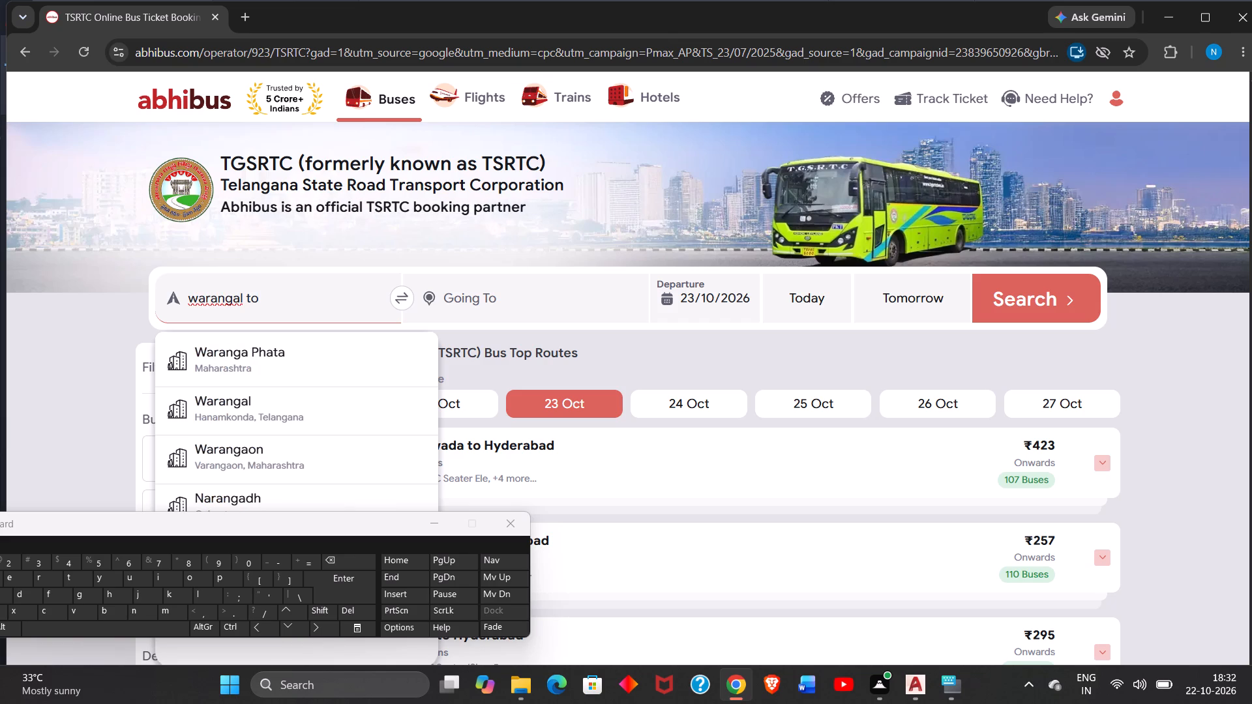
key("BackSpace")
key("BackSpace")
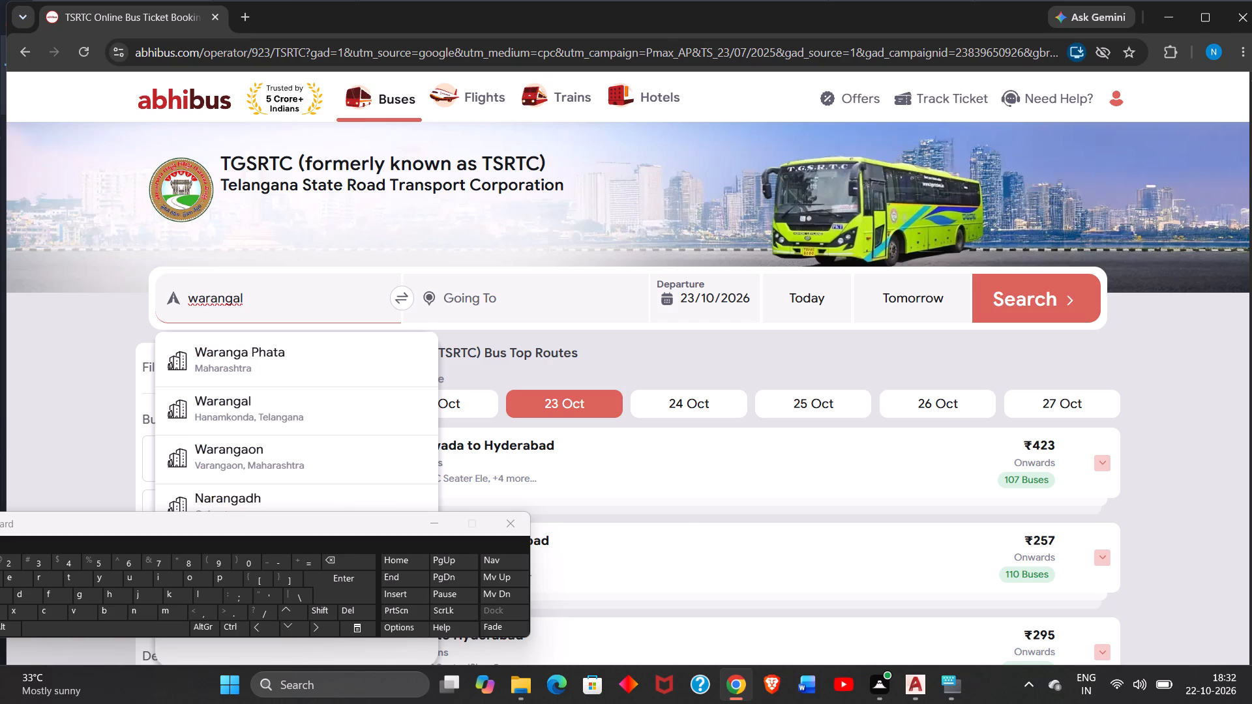
Set the bus search's destination to Vemulawada in Telangana.
left_click(462, 306)
type("vemu")
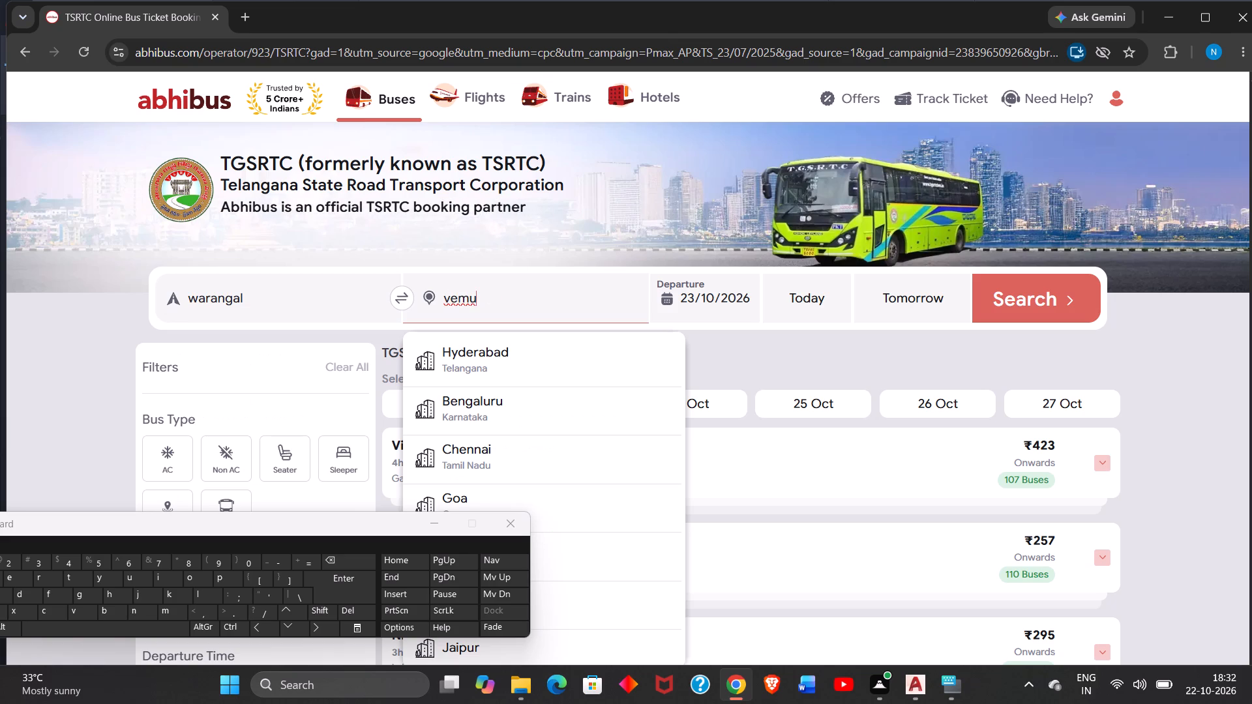
type("lavada")
key("Return")
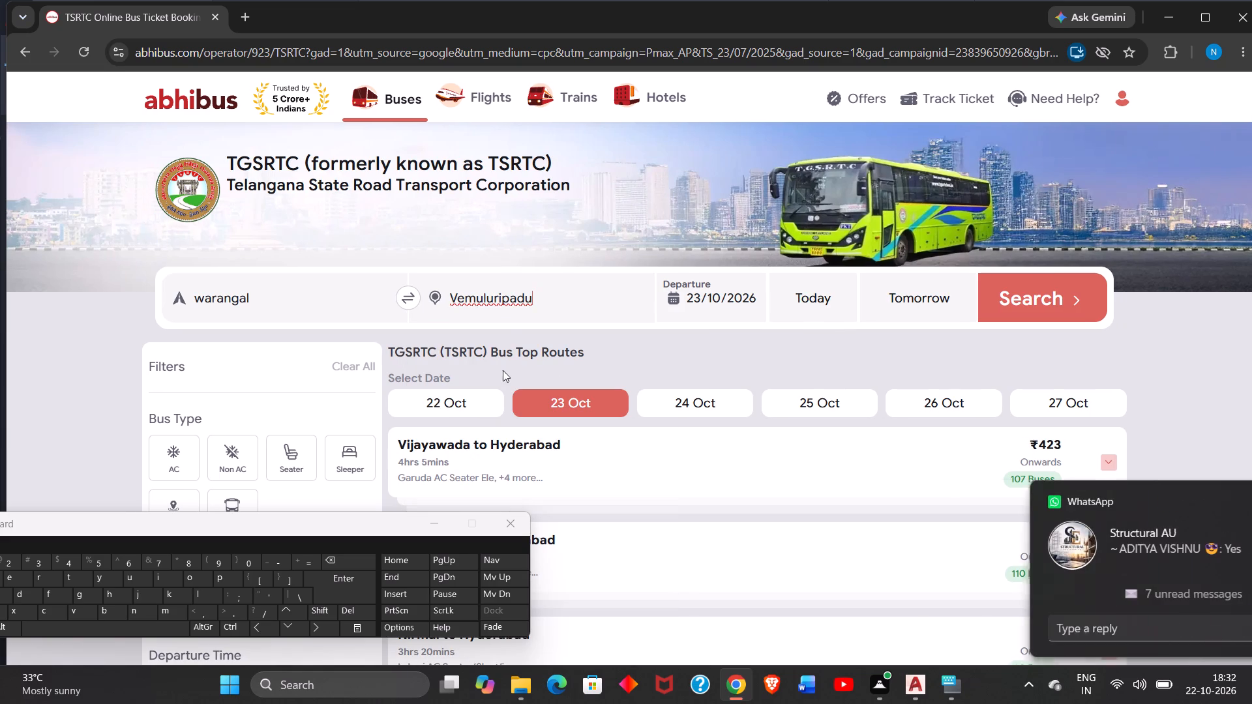
left_click(538, 297)
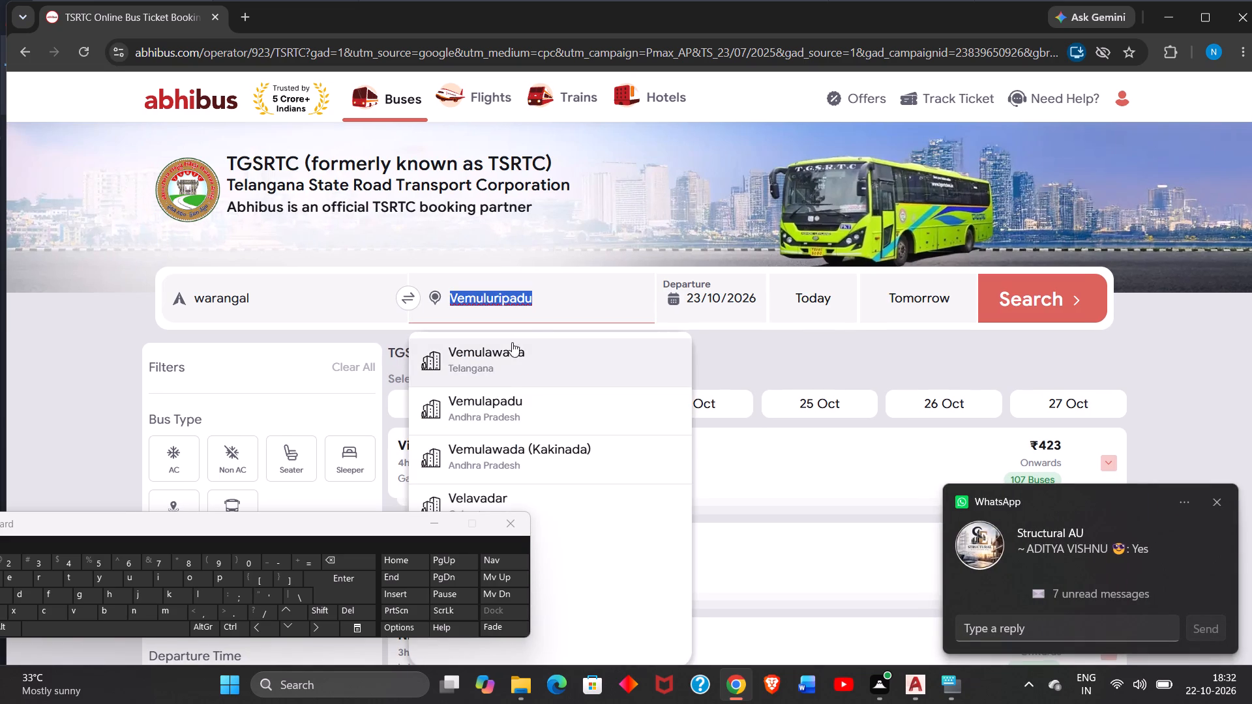
left_click(509, 347)
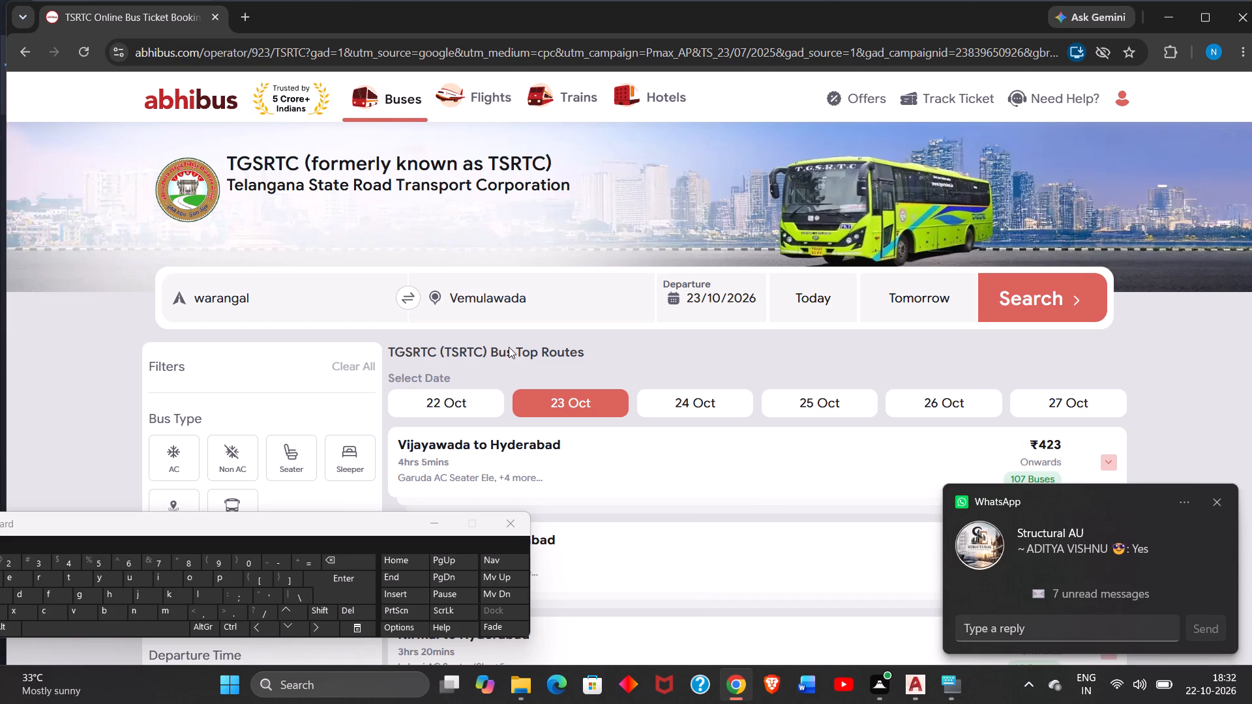
Choose tomorrow as the departure date and try to search for buses to Vemulawada.
left_click(915, 317)
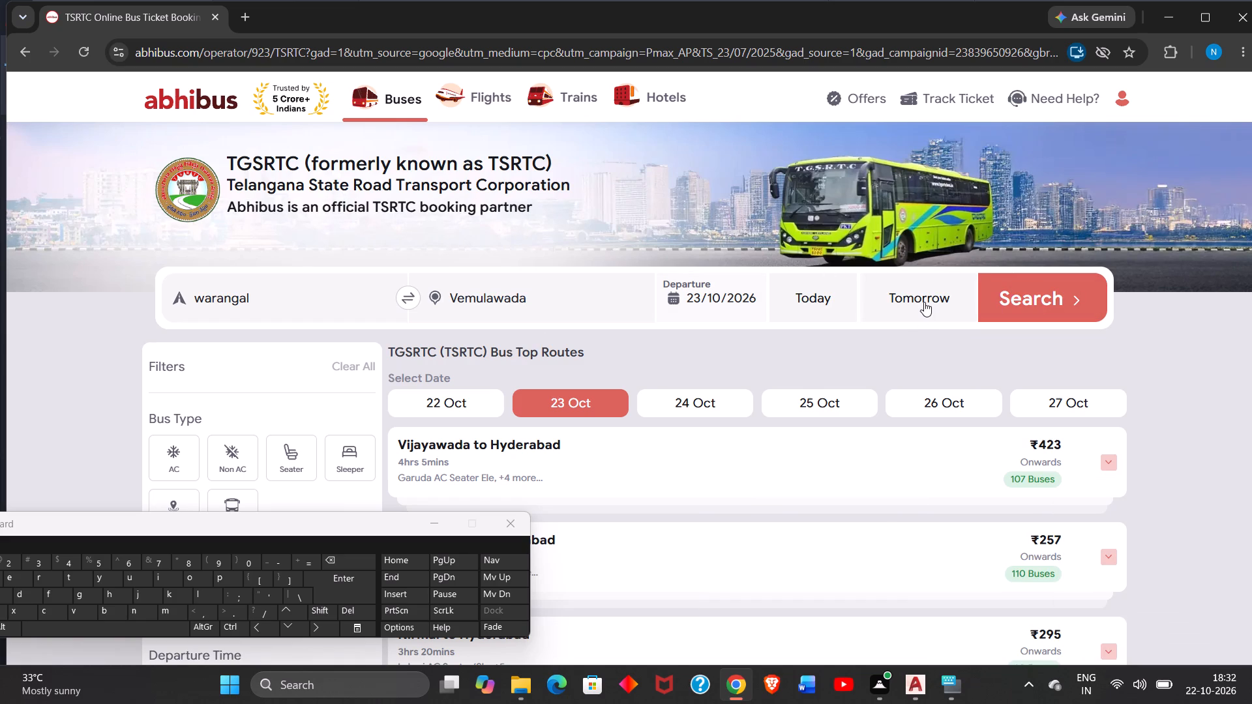
left_click(924, 302)
left_click(924, 302)
left_click(924, 302)
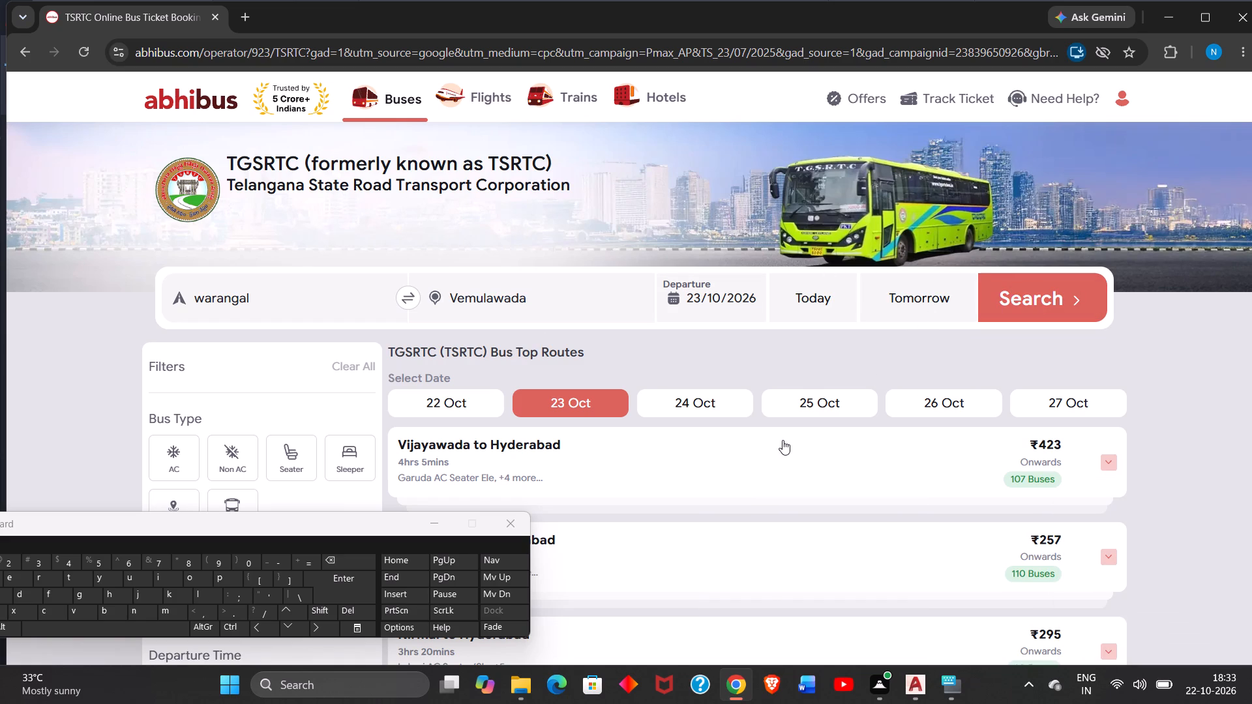
left_click(886, 279)
double_click(886, 279)
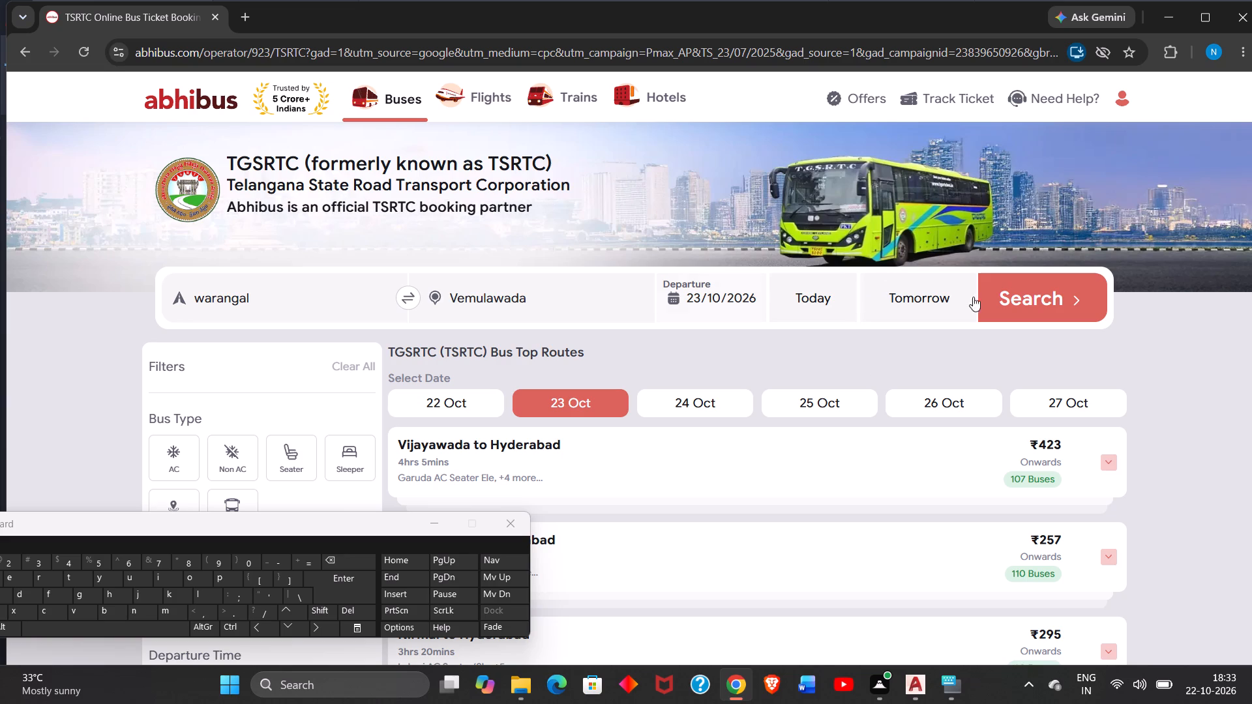
left_click(1041, 300)
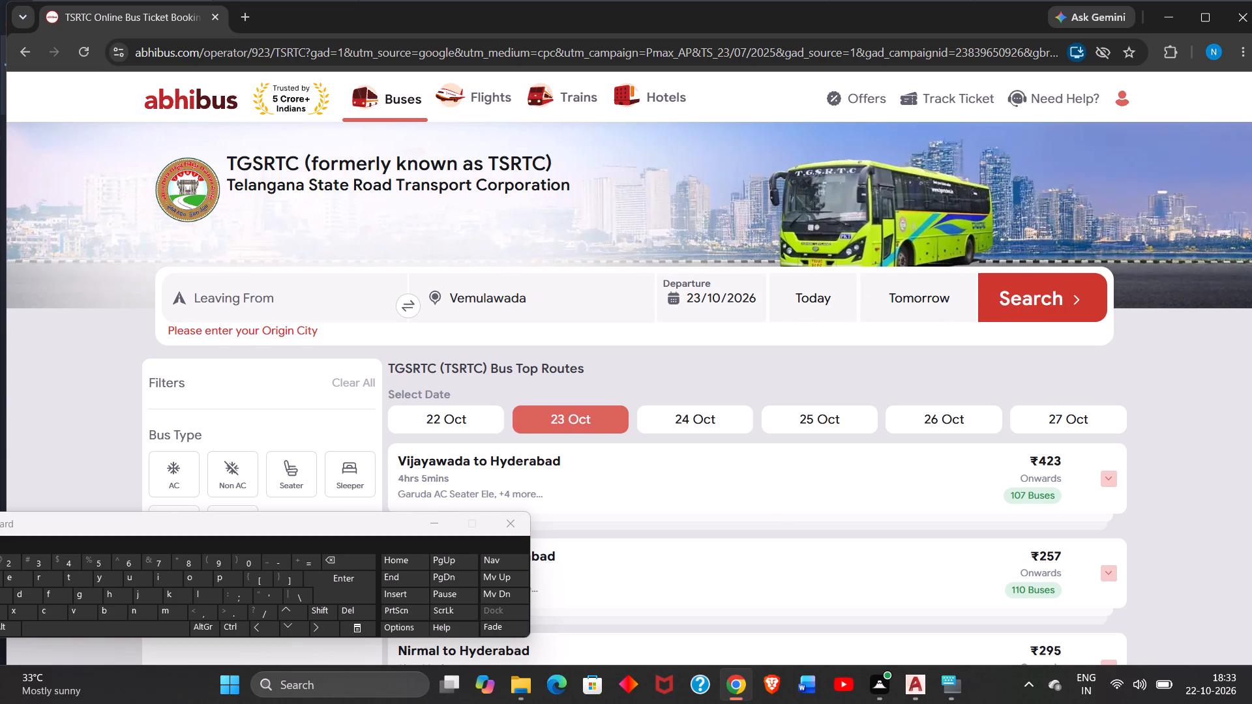
Set Warangal in Hanamkonda, Telangana as the departure city and search for tomorrow's buses to Vemulawada.
left_click(314, 286)
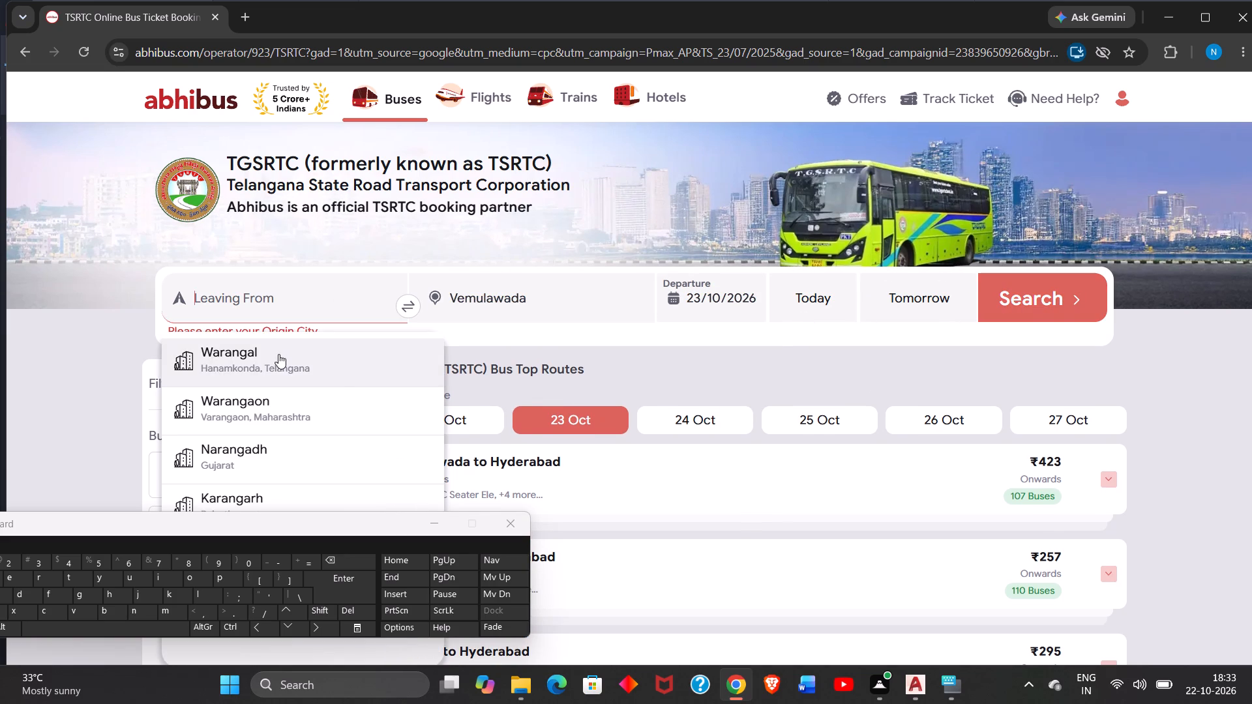
left_click(278, 354)
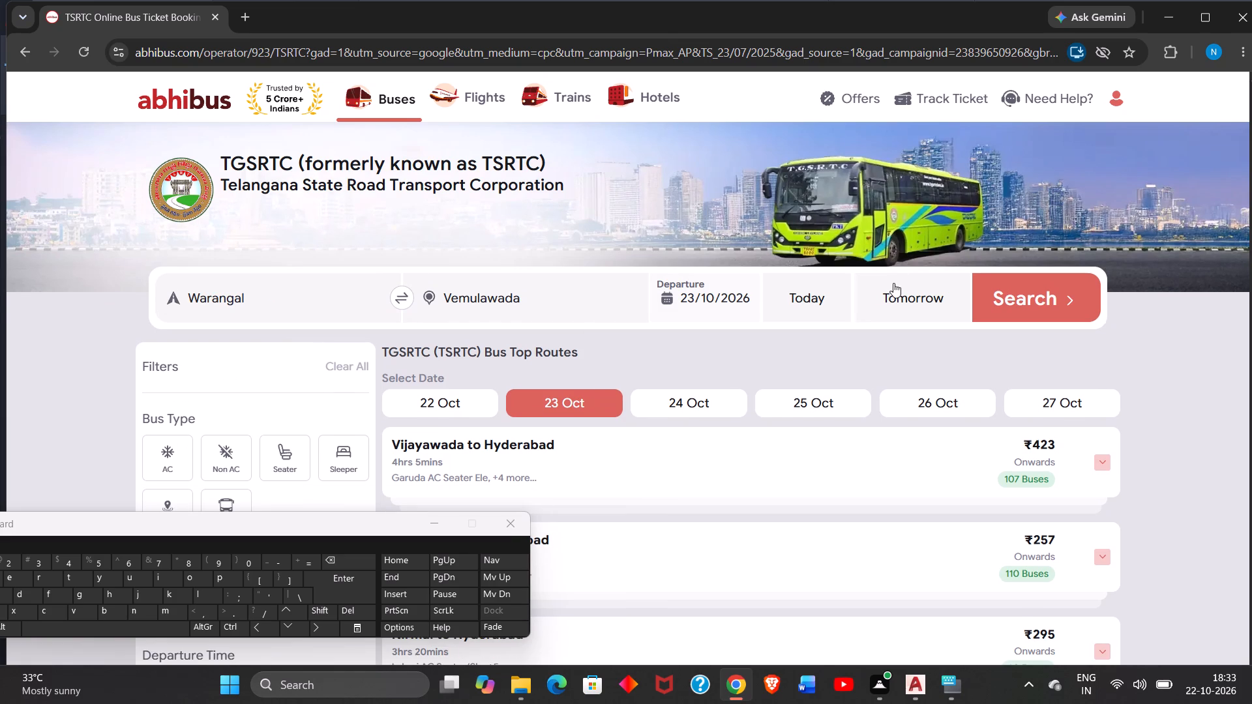
left_click(893, 286)
left_click(893, 286)
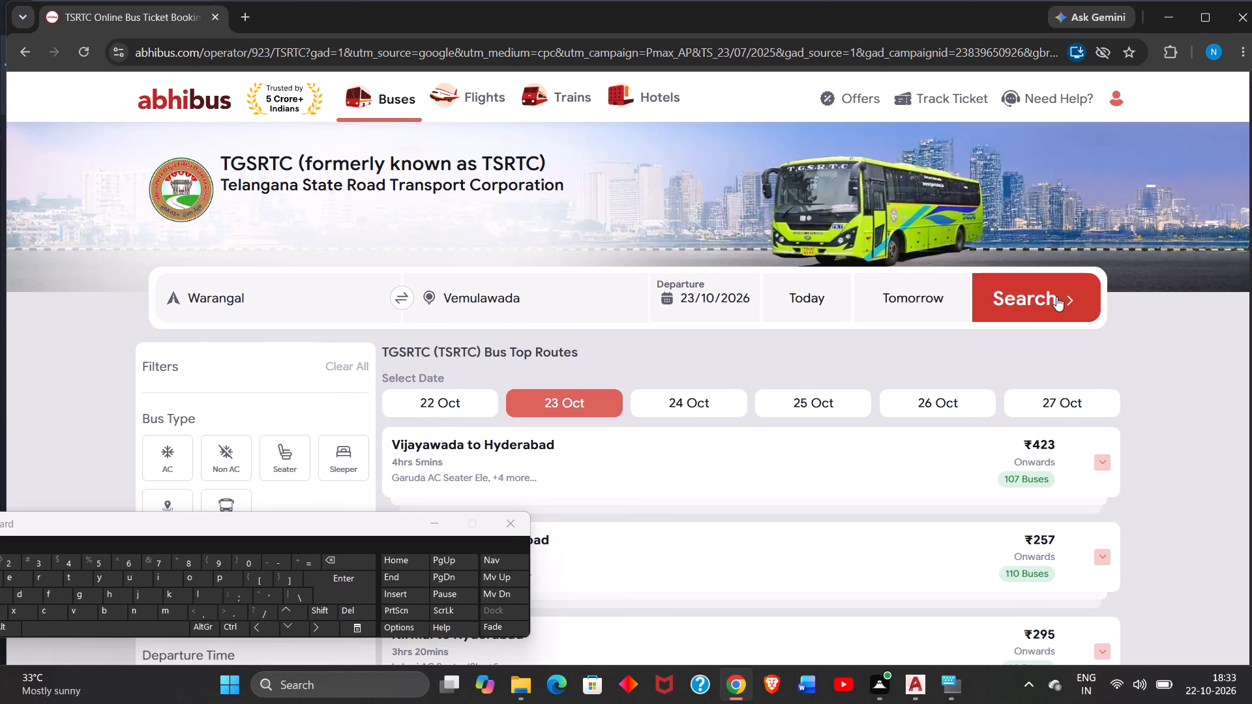
left_click(1056, 297)
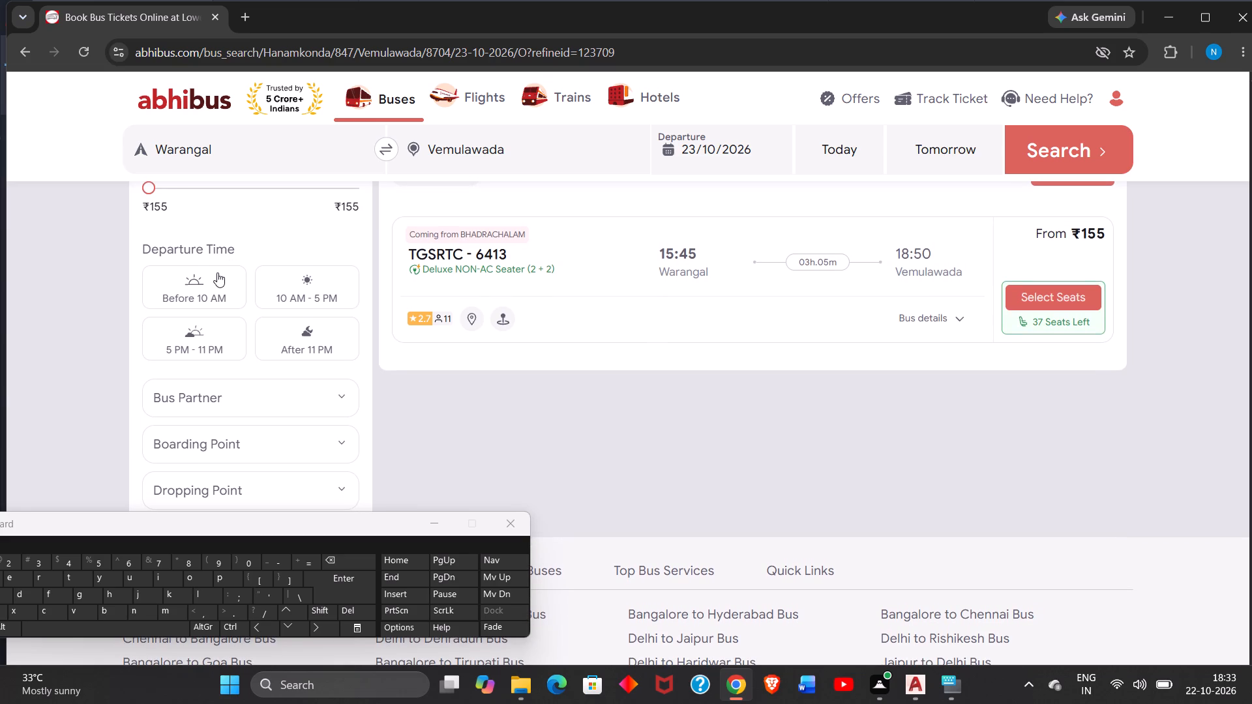
Check the route for departures before 10 AM, restoring the full bus list after each check.
left_click(208, 286)
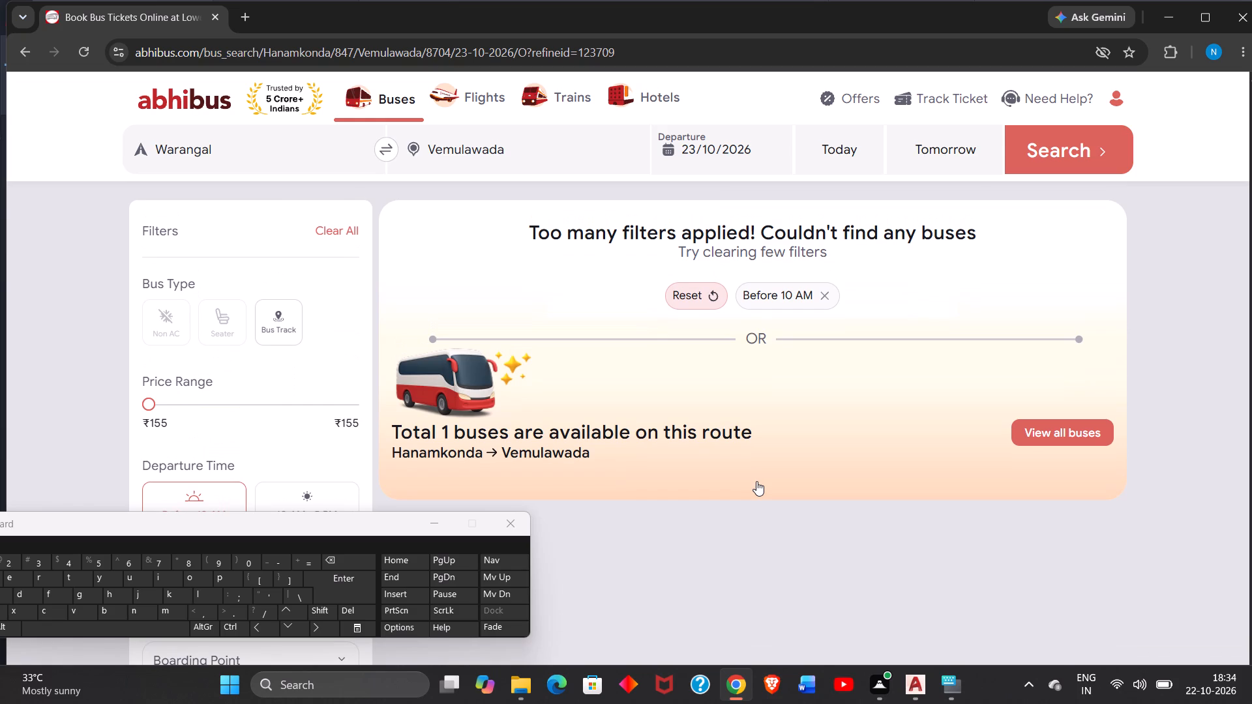
left_click(1034, 427)
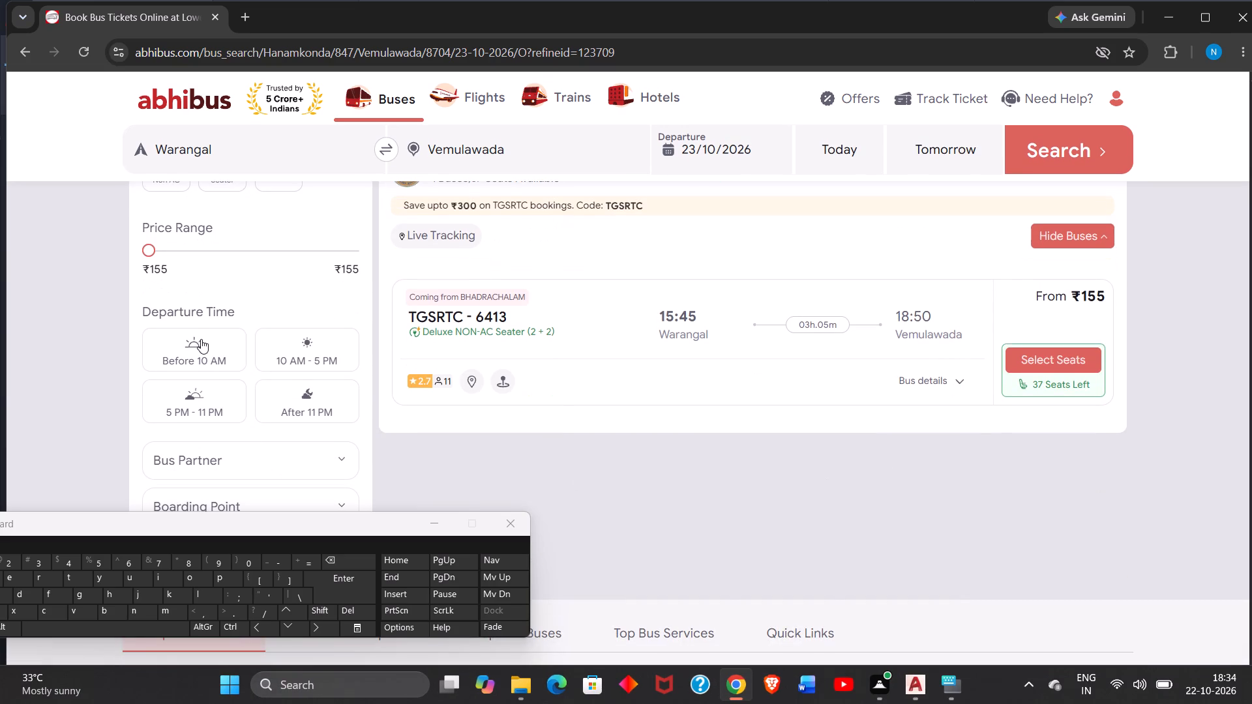
left_click(200, 339)
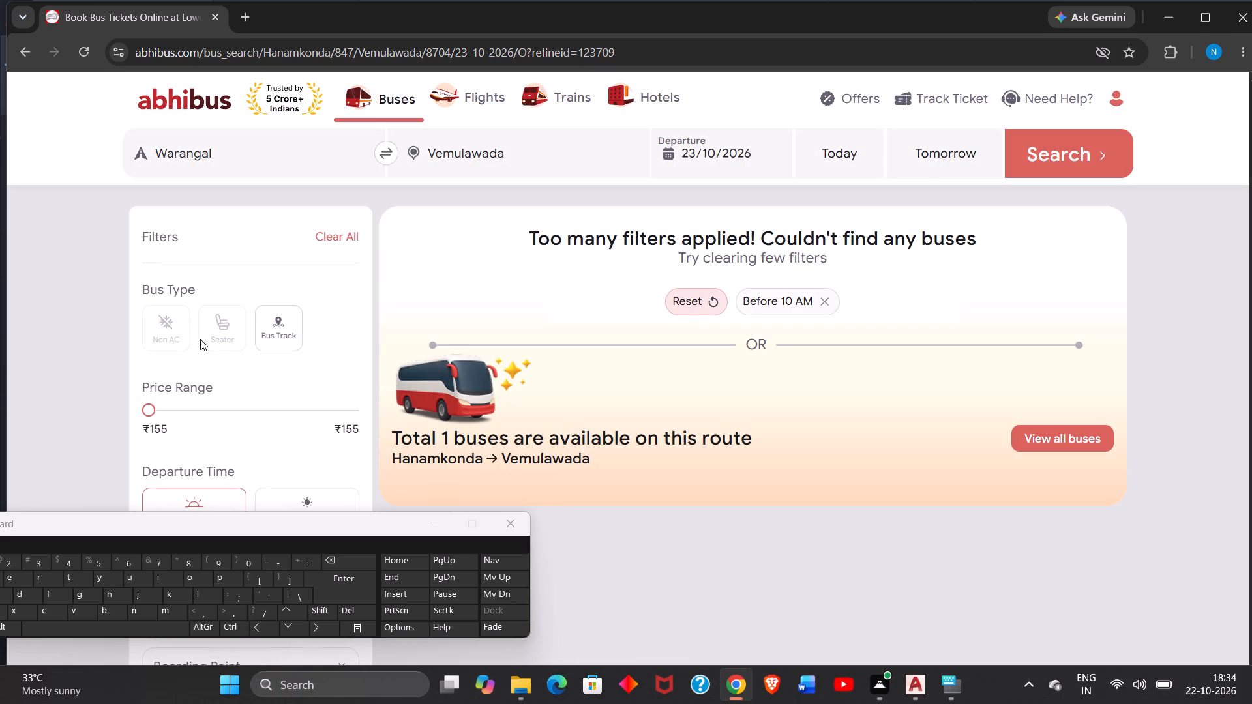
left_click(1032, 430)
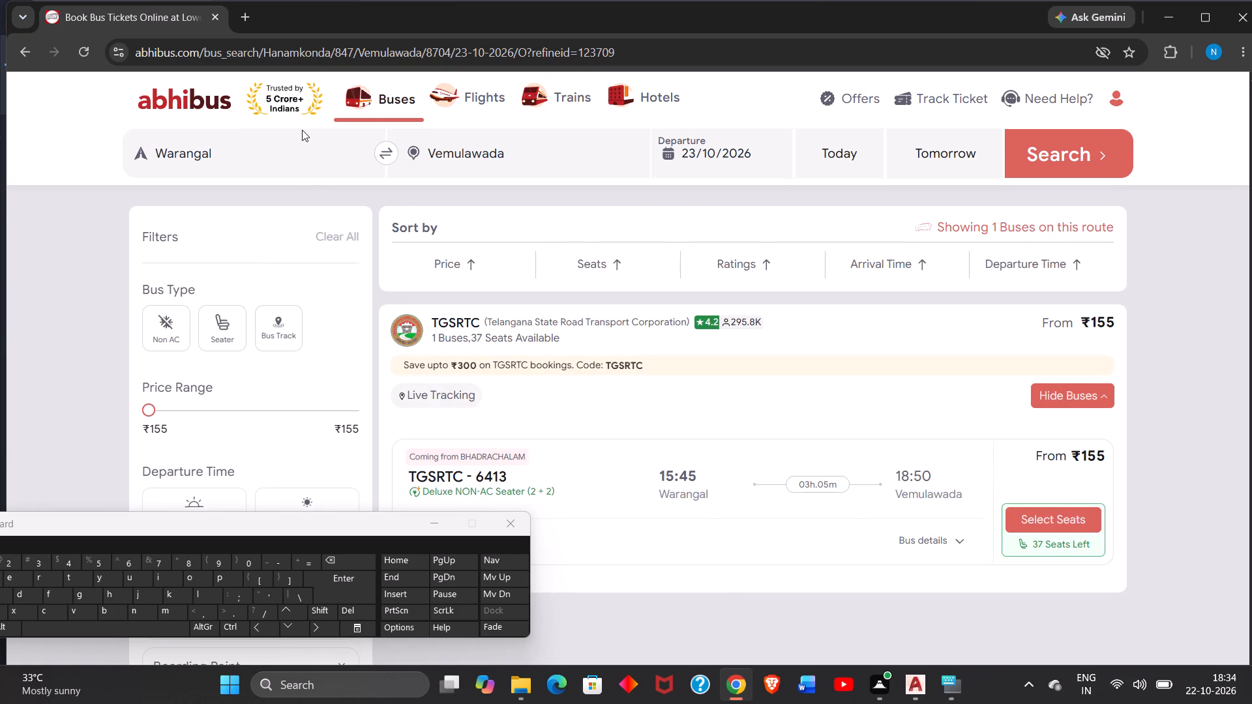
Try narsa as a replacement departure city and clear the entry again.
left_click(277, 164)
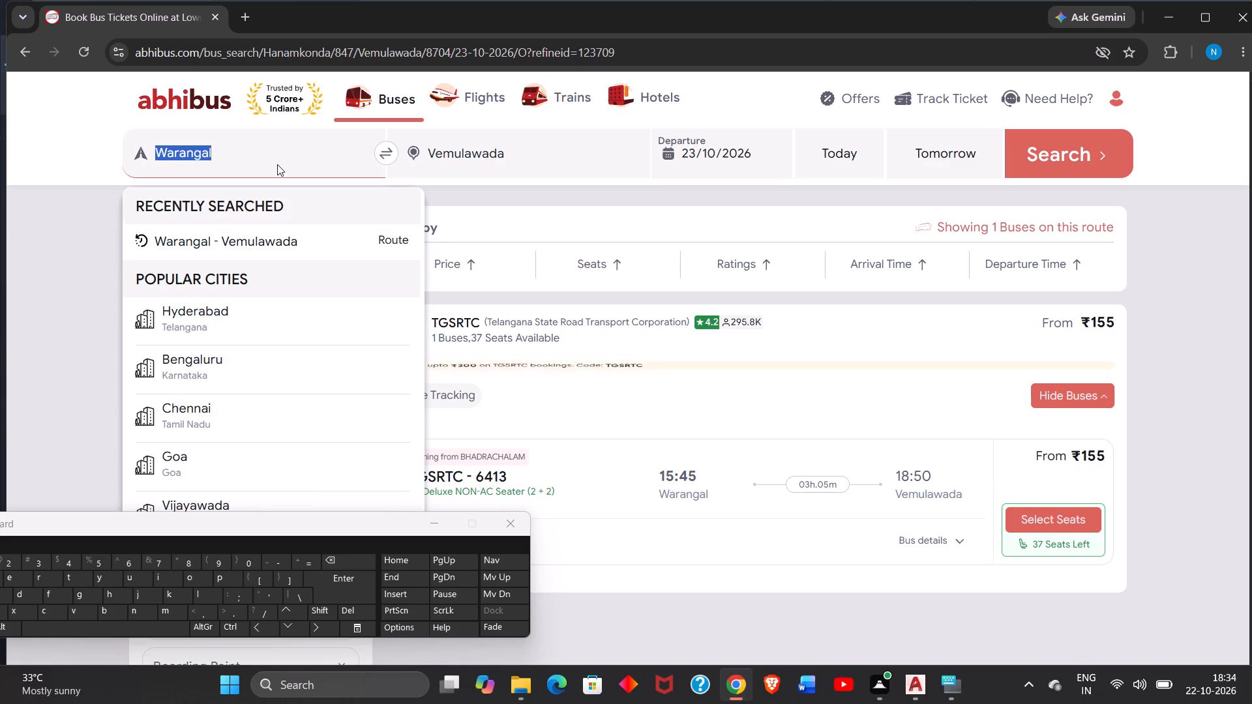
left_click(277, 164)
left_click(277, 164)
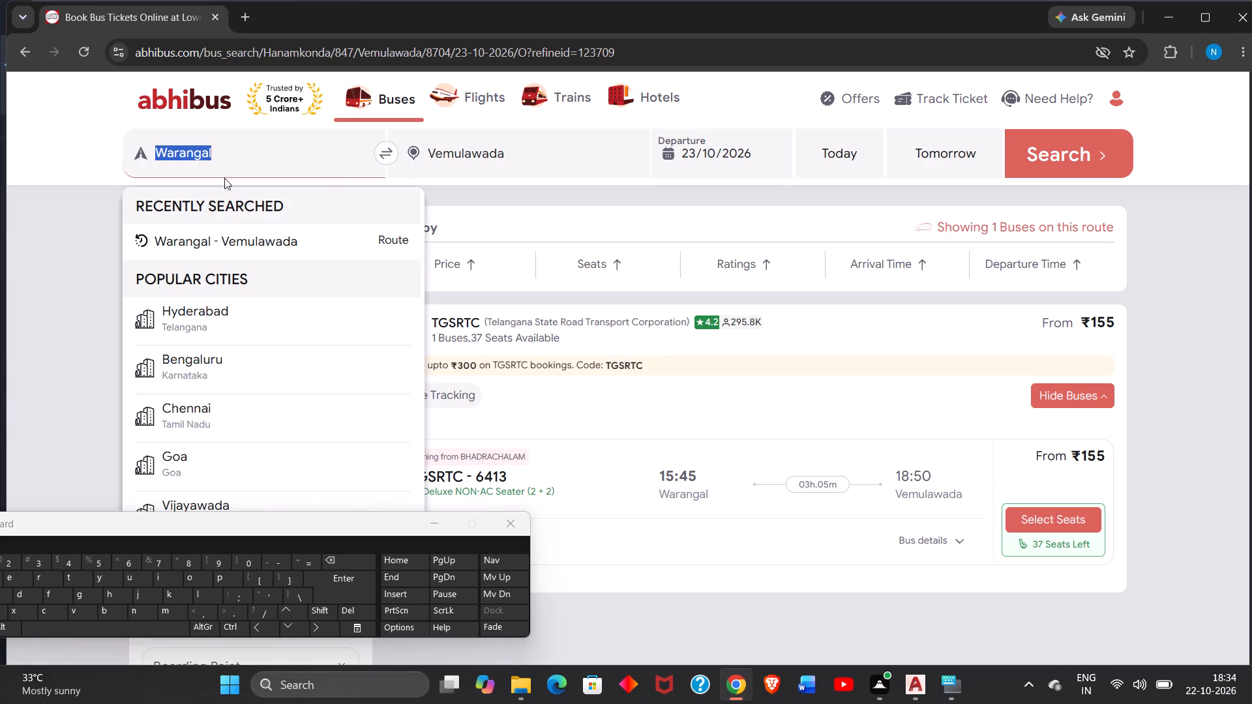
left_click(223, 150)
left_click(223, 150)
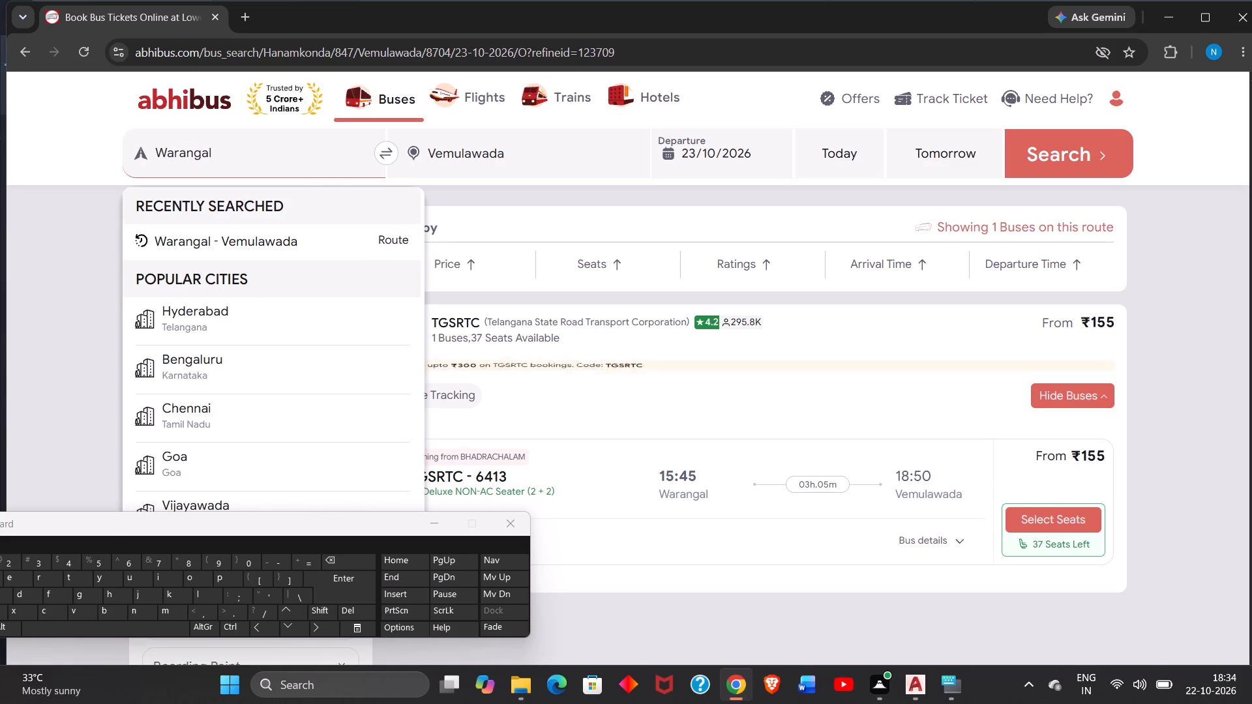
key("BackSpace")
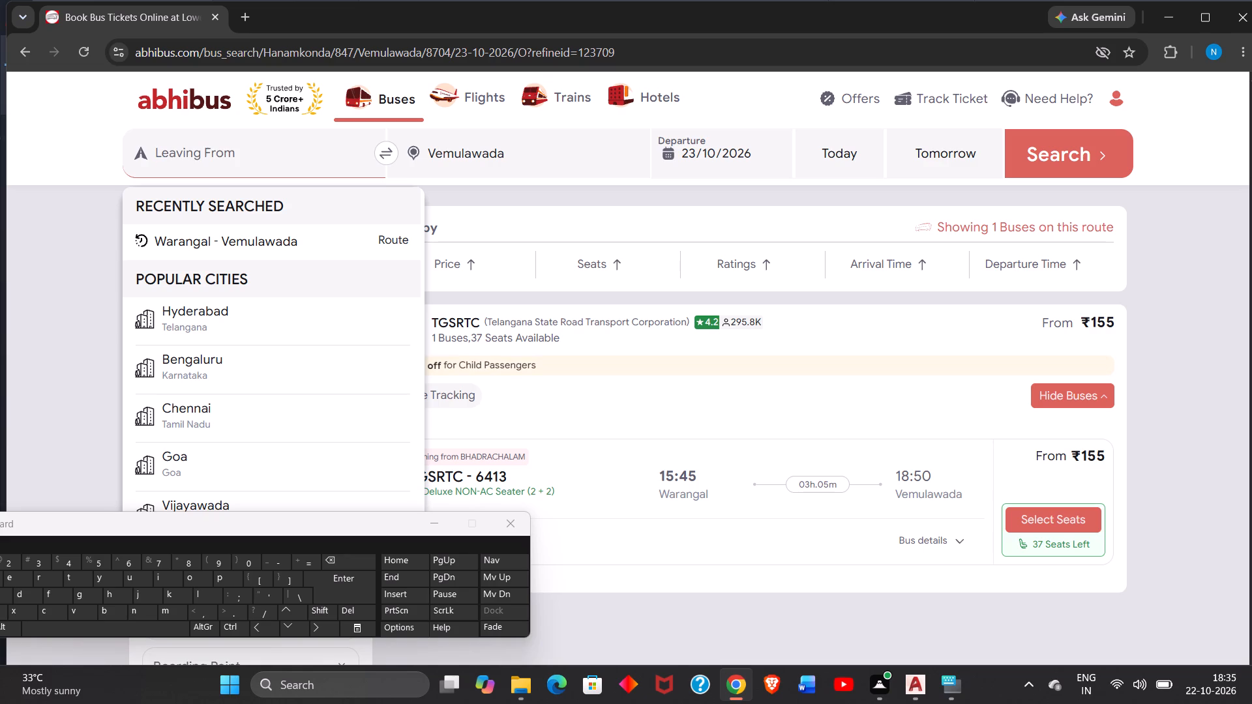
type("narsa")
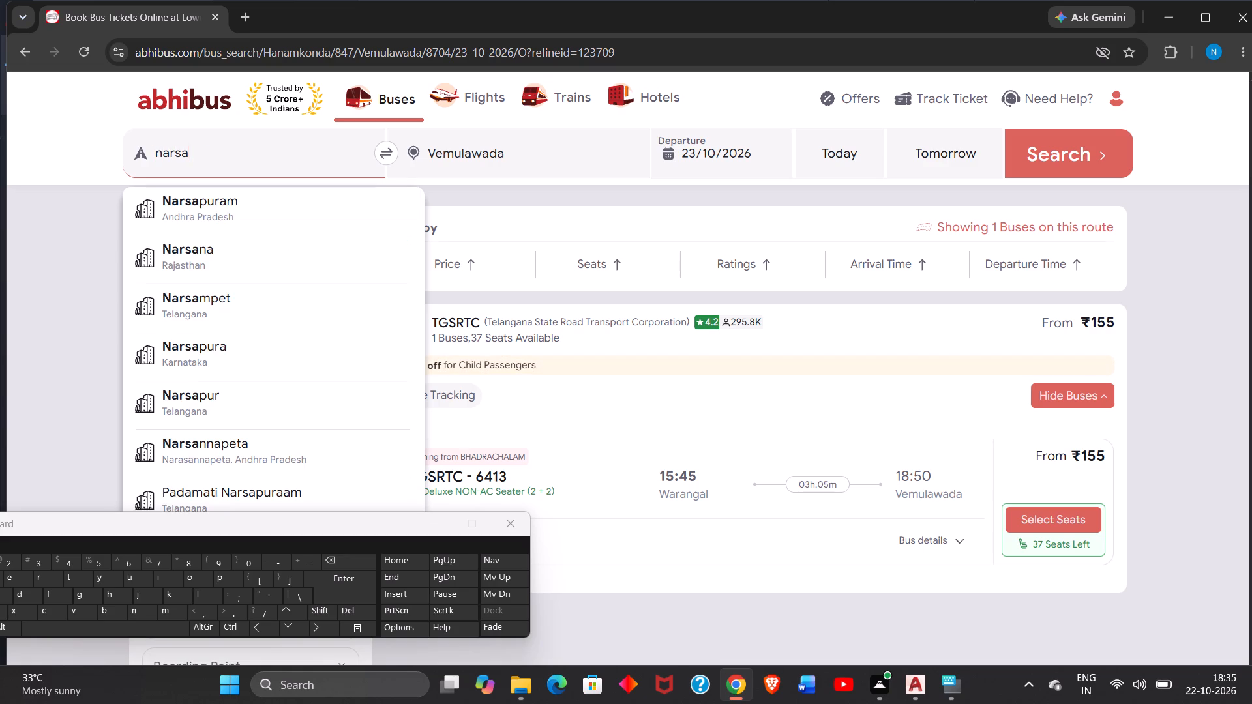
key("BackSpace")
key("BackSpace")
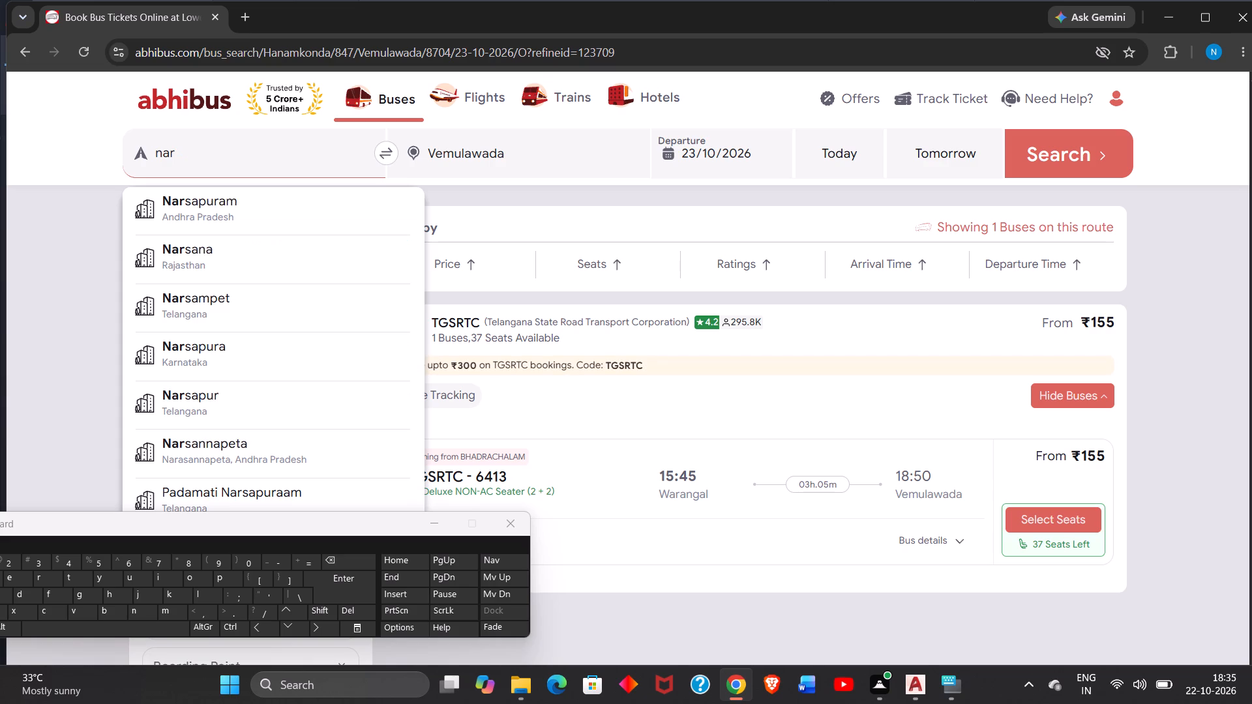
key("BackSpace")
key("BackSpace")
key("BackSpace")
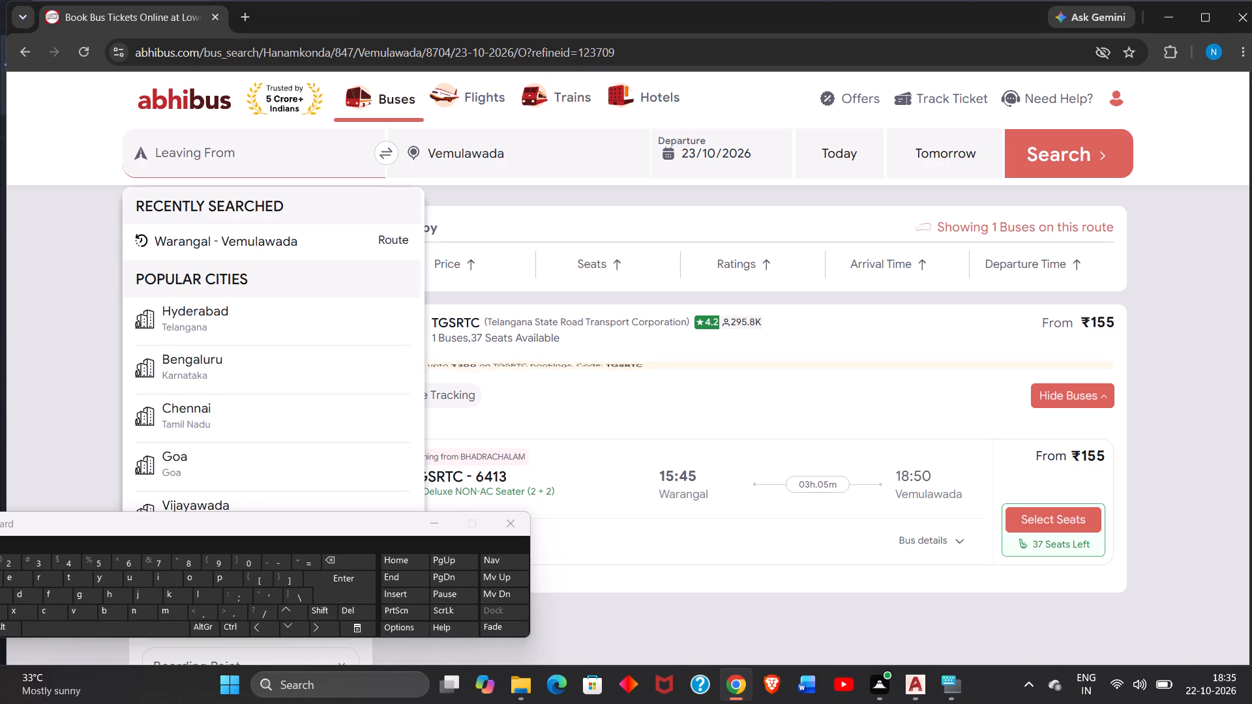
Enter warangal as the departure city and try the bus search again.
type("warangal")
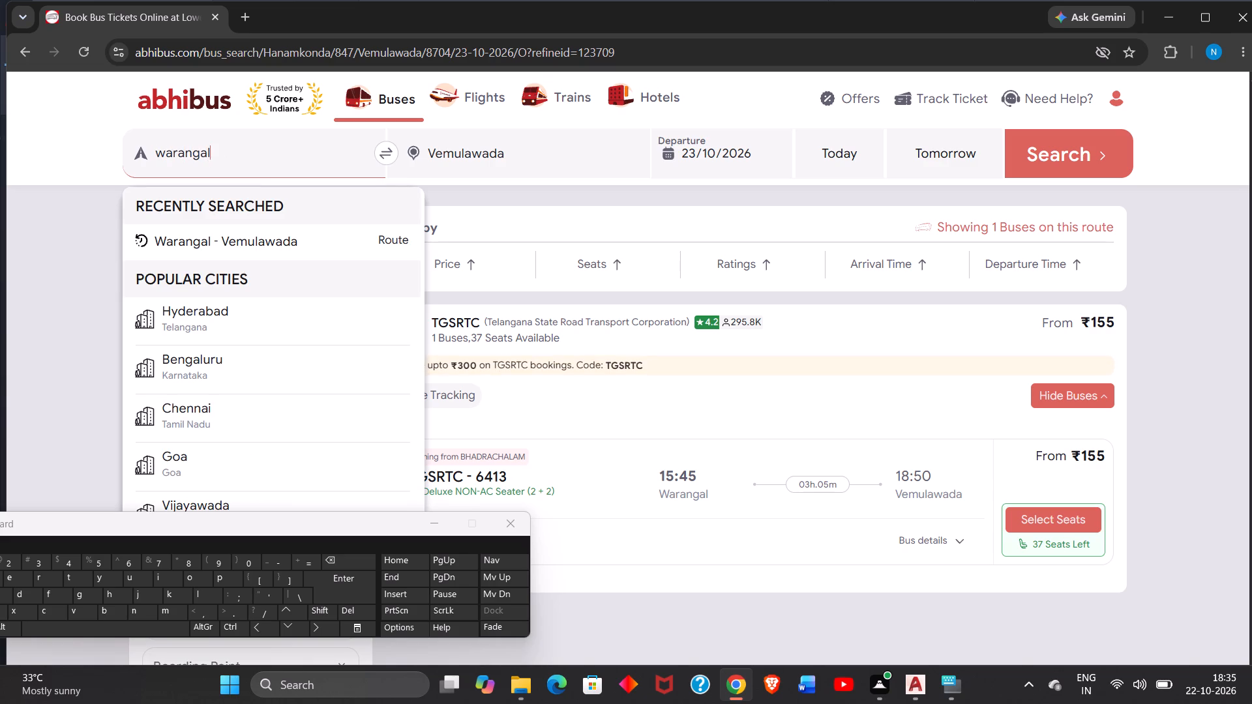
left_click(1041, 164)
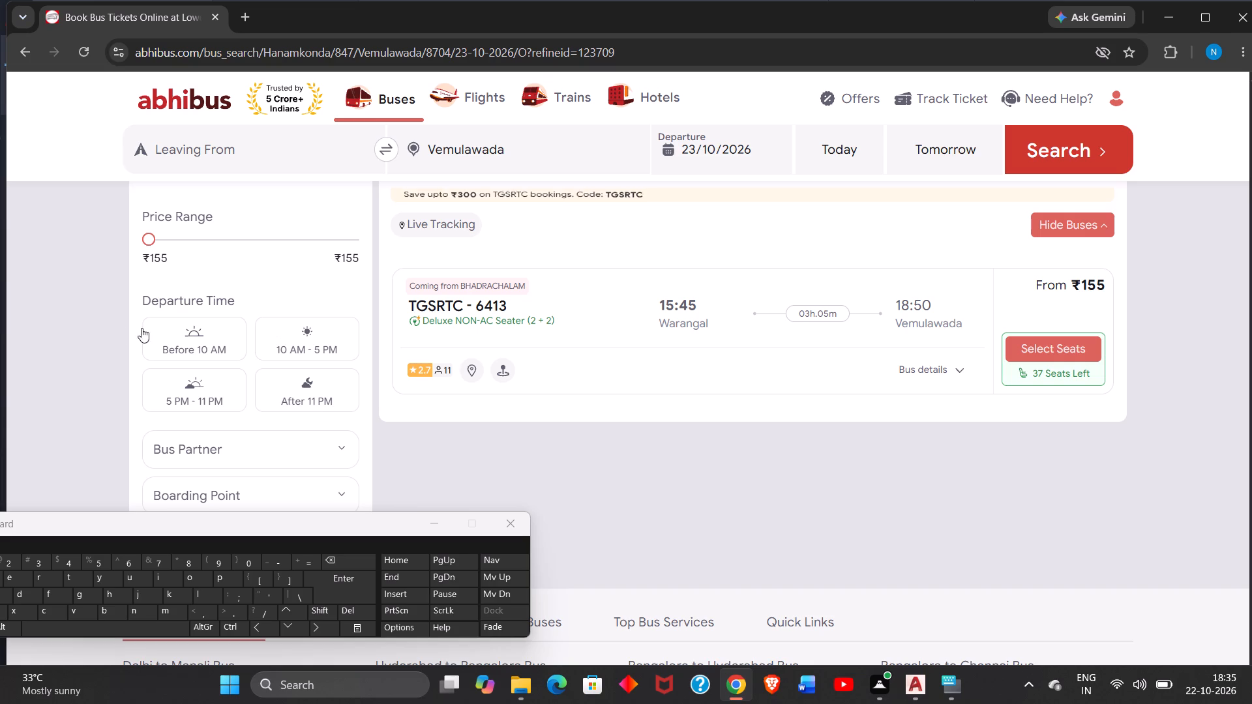
Check again for departures before 10 AM and return to the full bus list.
left_click(184, 338)
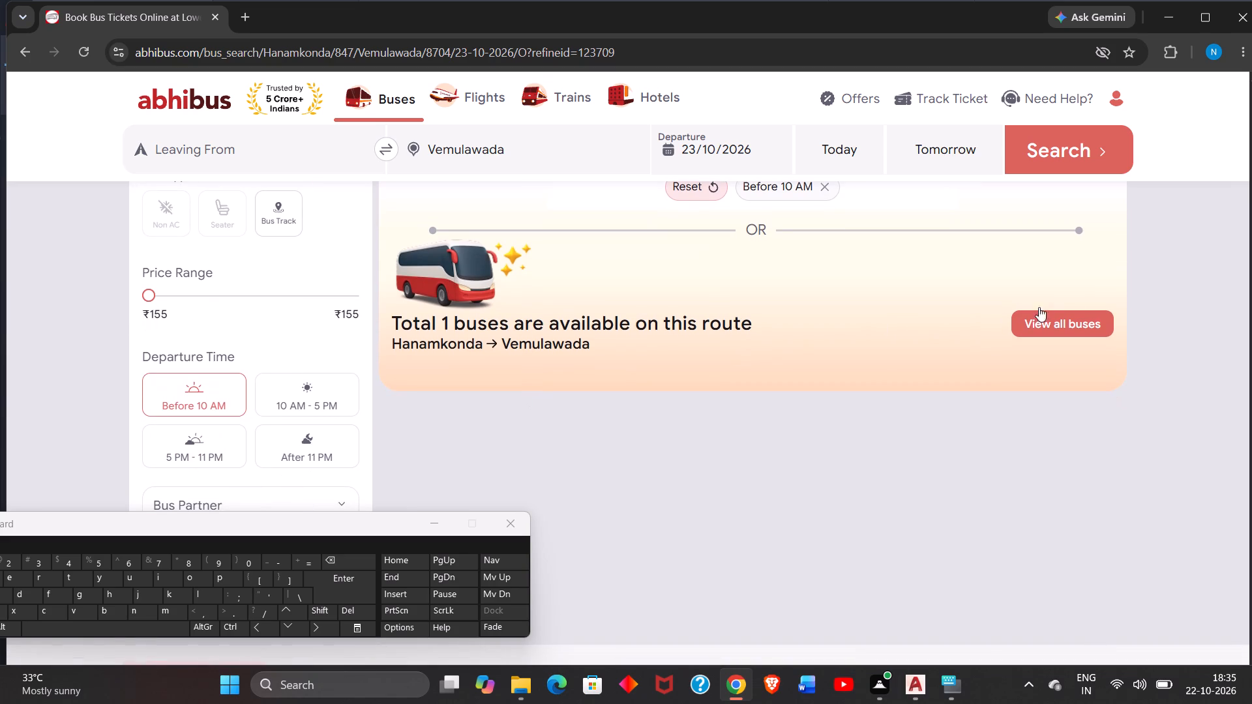
left_click(1061, 320)
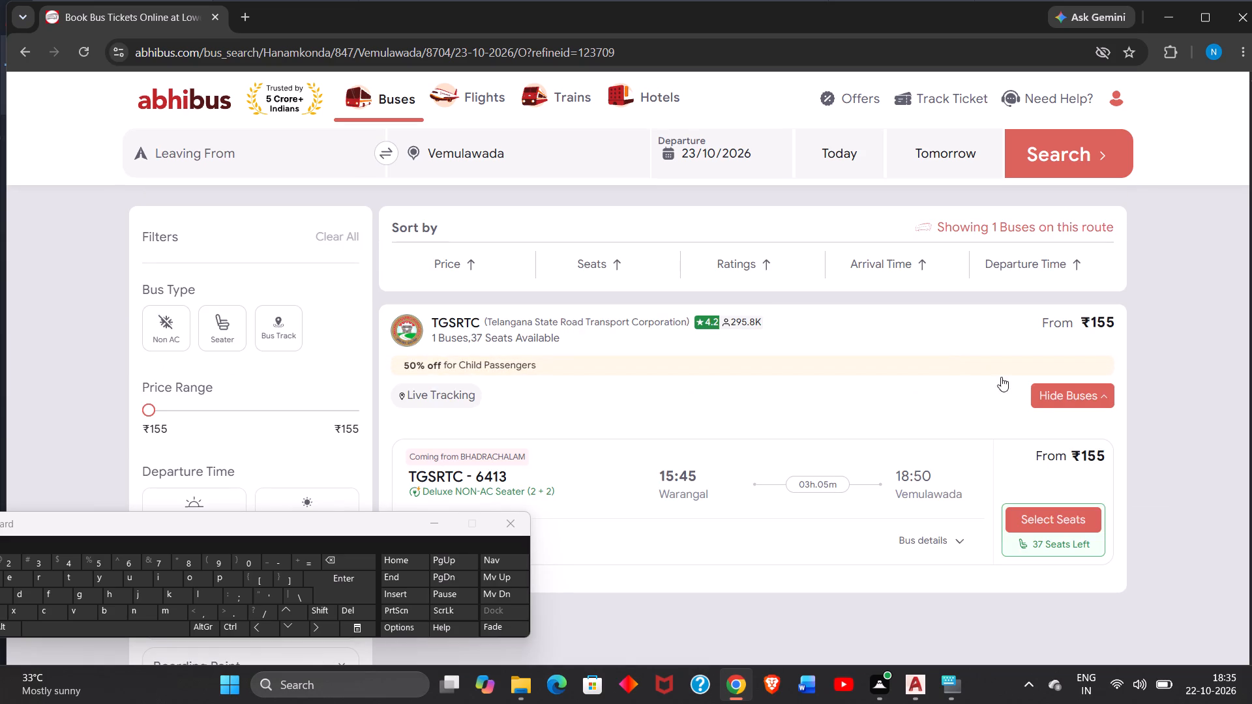
left_click(1050, 393)
left_click(1050, 393)
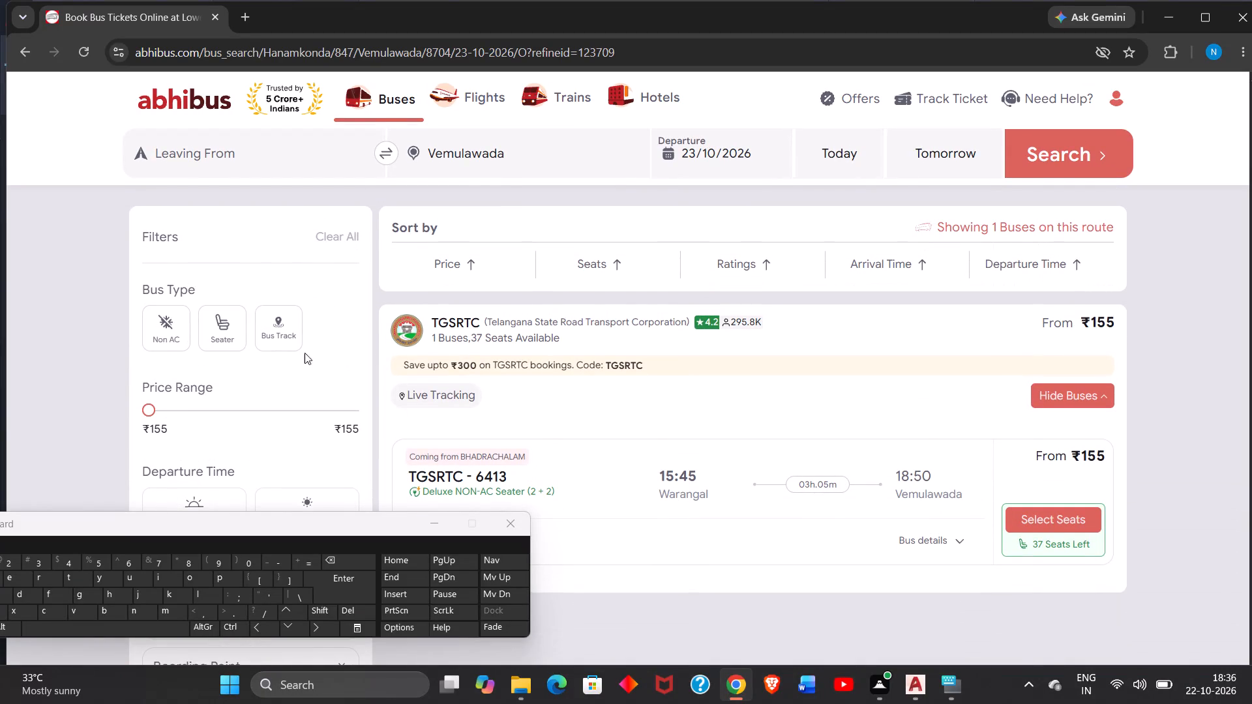
Check for Non AC seater buses departing after 11 PM and return to the full bus list.
left_click(155, 324)
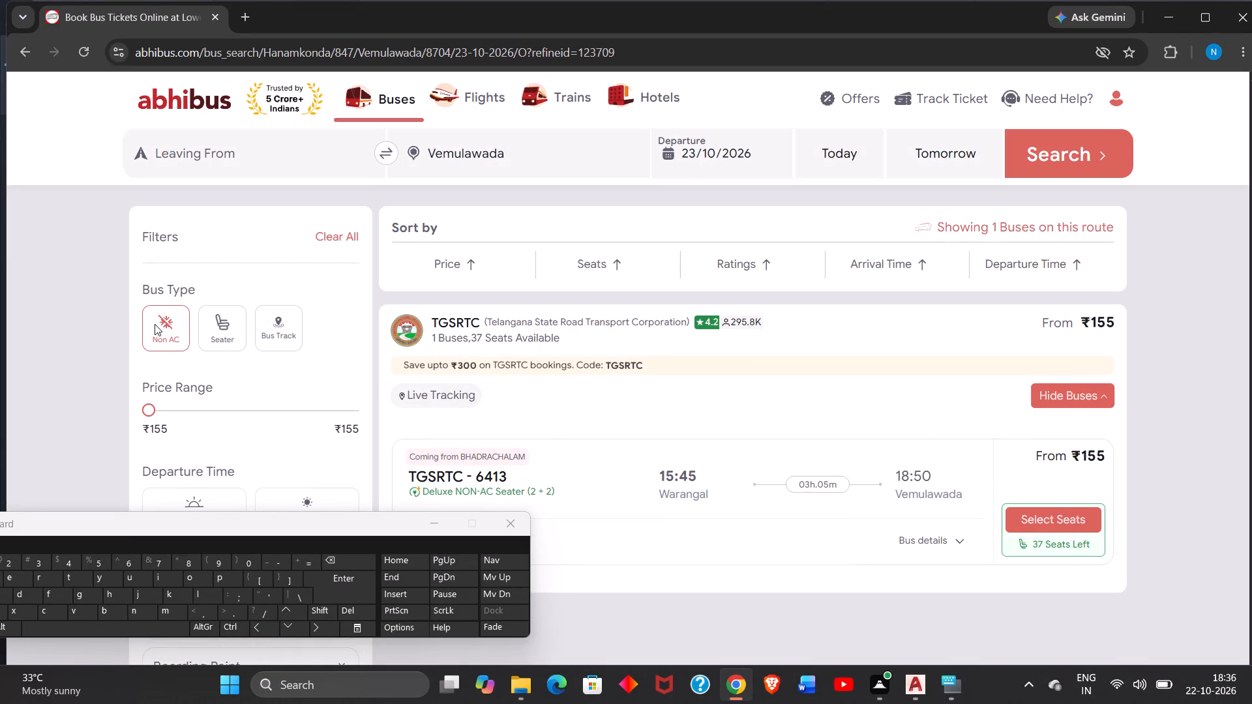
left_click(218, 336)
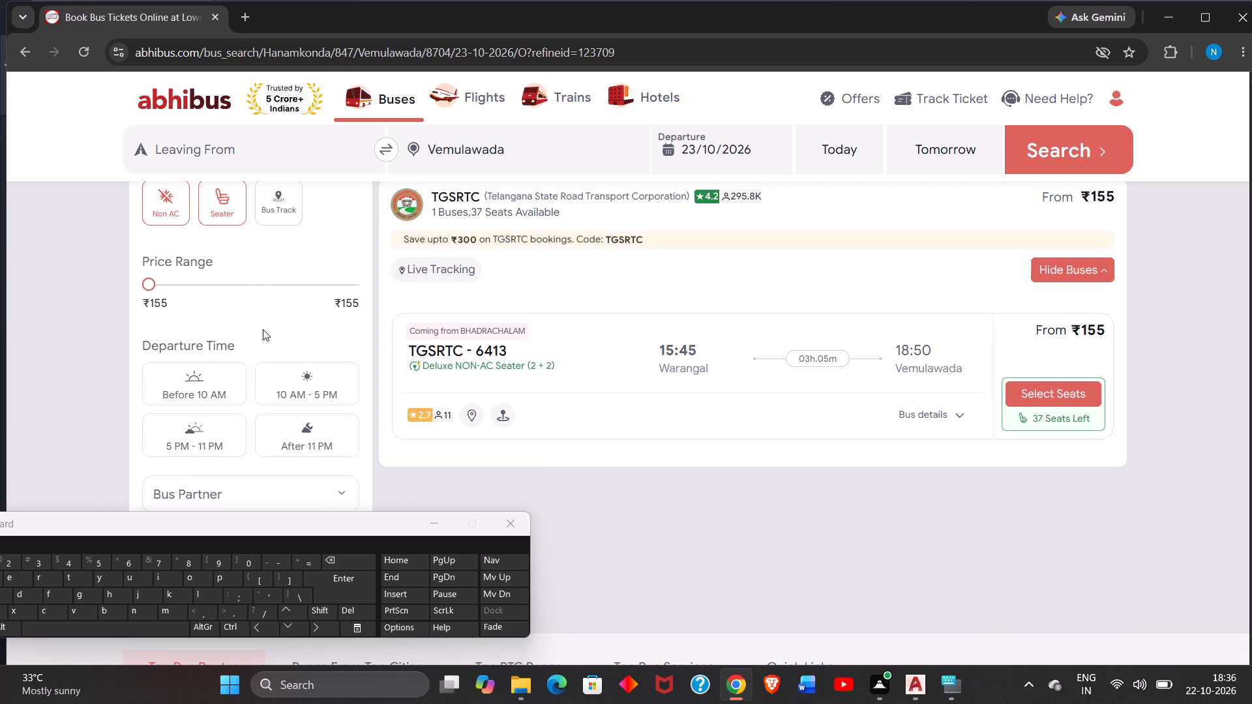
left_click(293, 429)
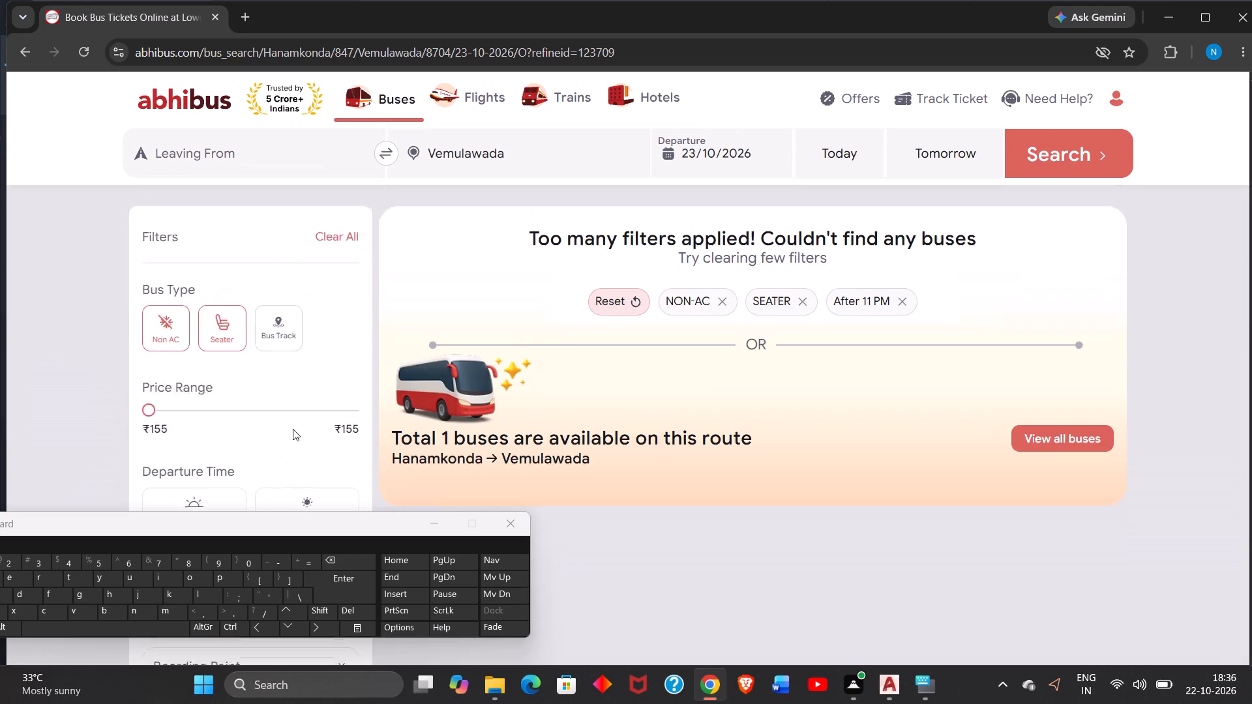
left_click(1079, 432)
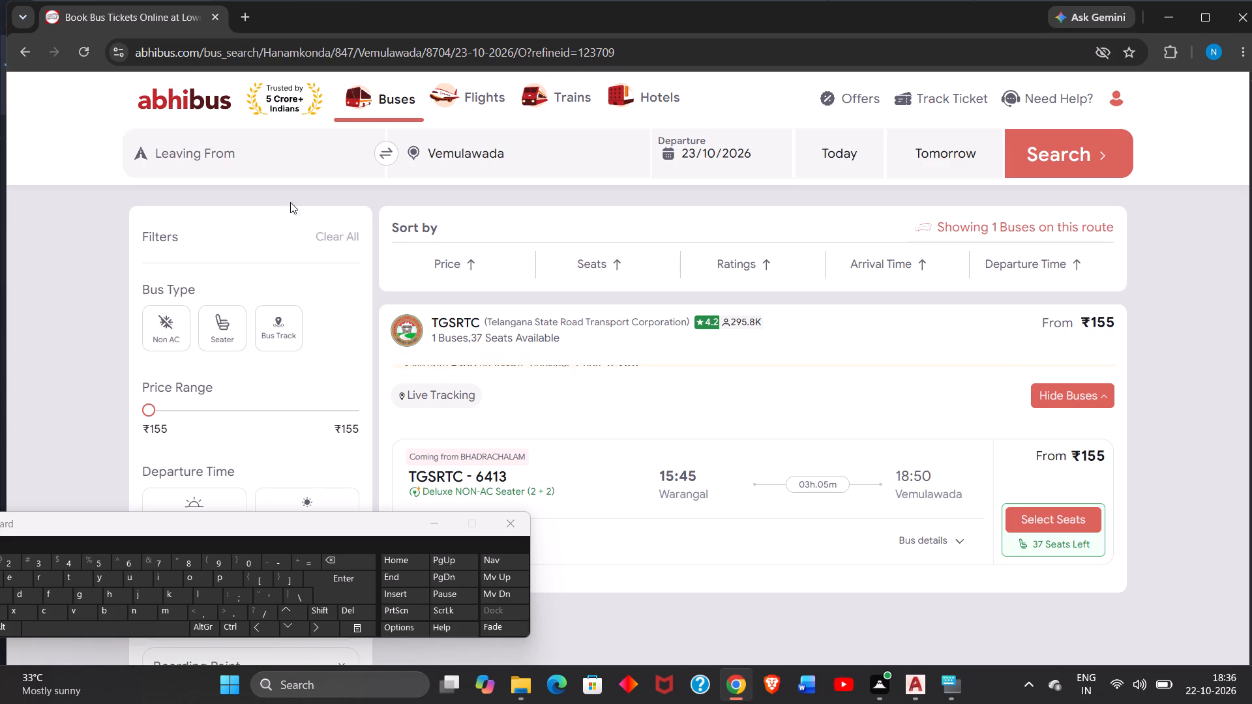
Choose Warangal as the departure city and rerun the search for buses to Vemulawada on 23/10/2026.
left_click(275, 160)
left_click(241, 209)
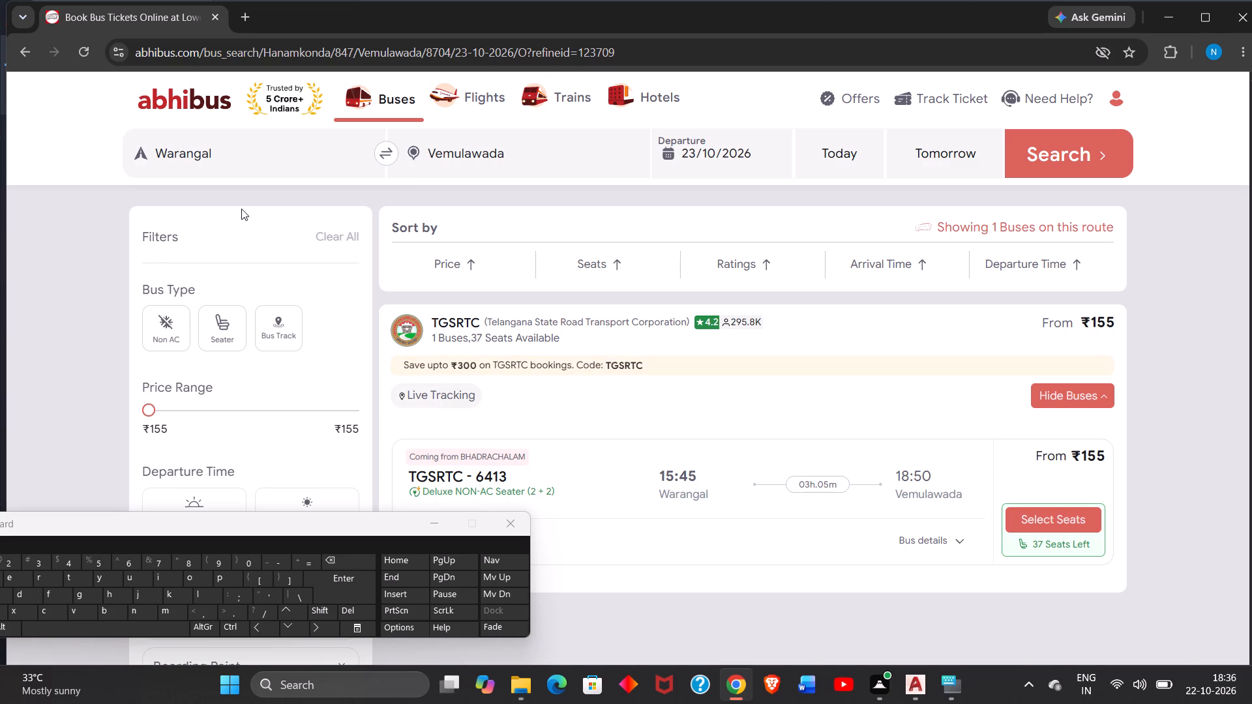
left_click(1041, 162)
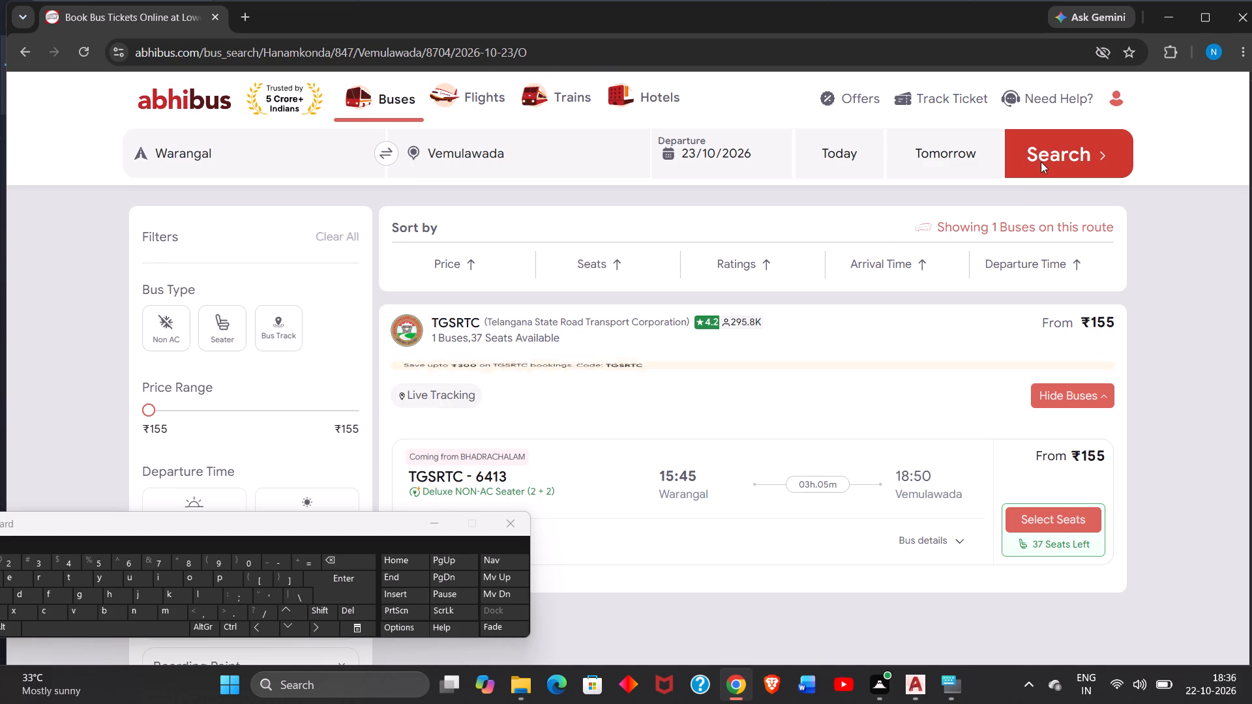
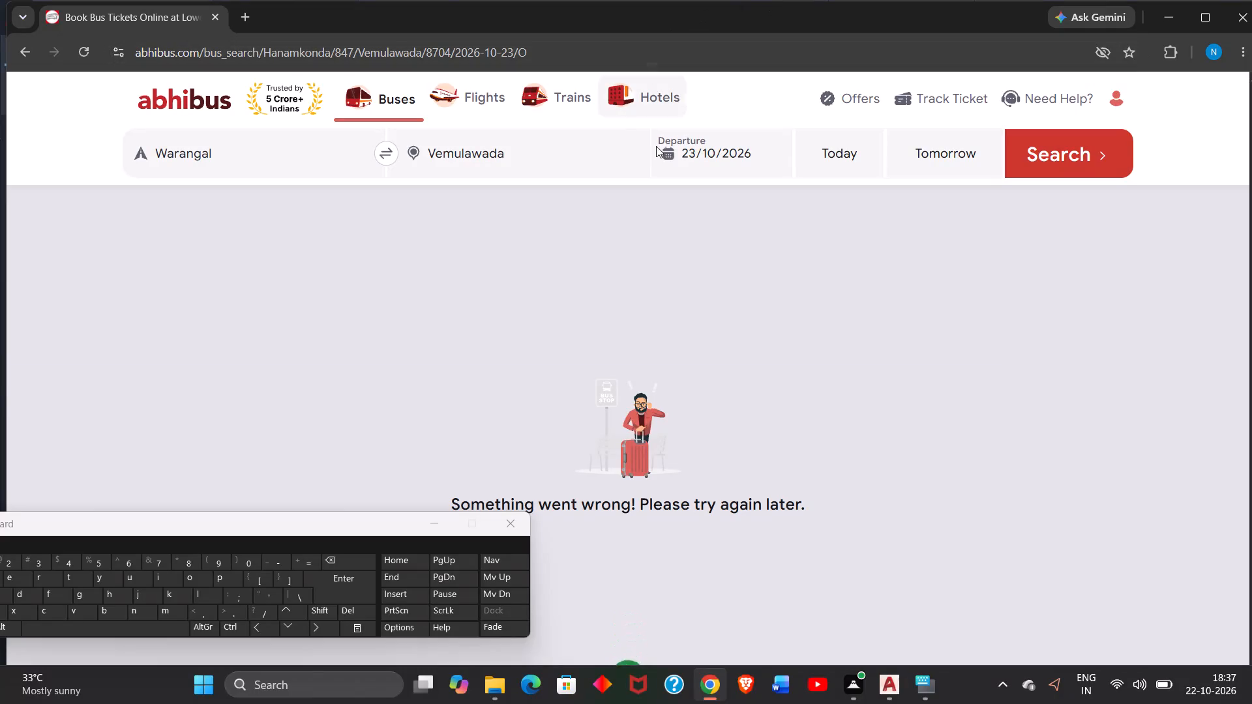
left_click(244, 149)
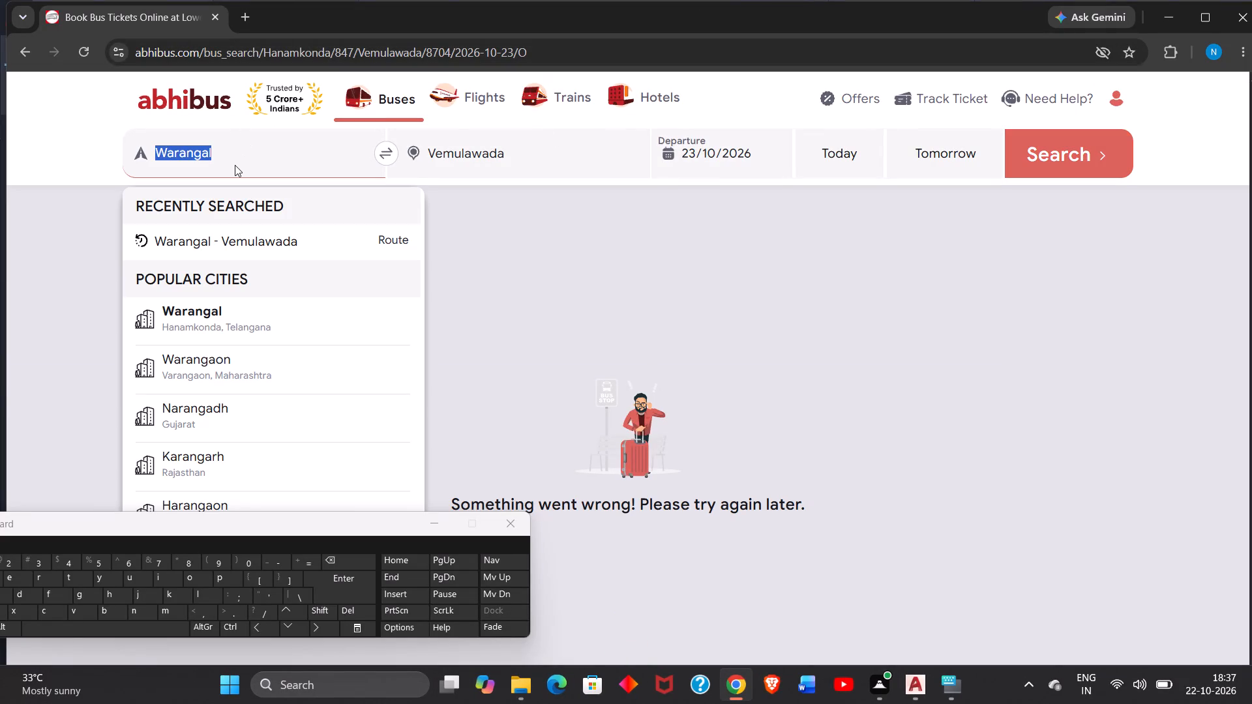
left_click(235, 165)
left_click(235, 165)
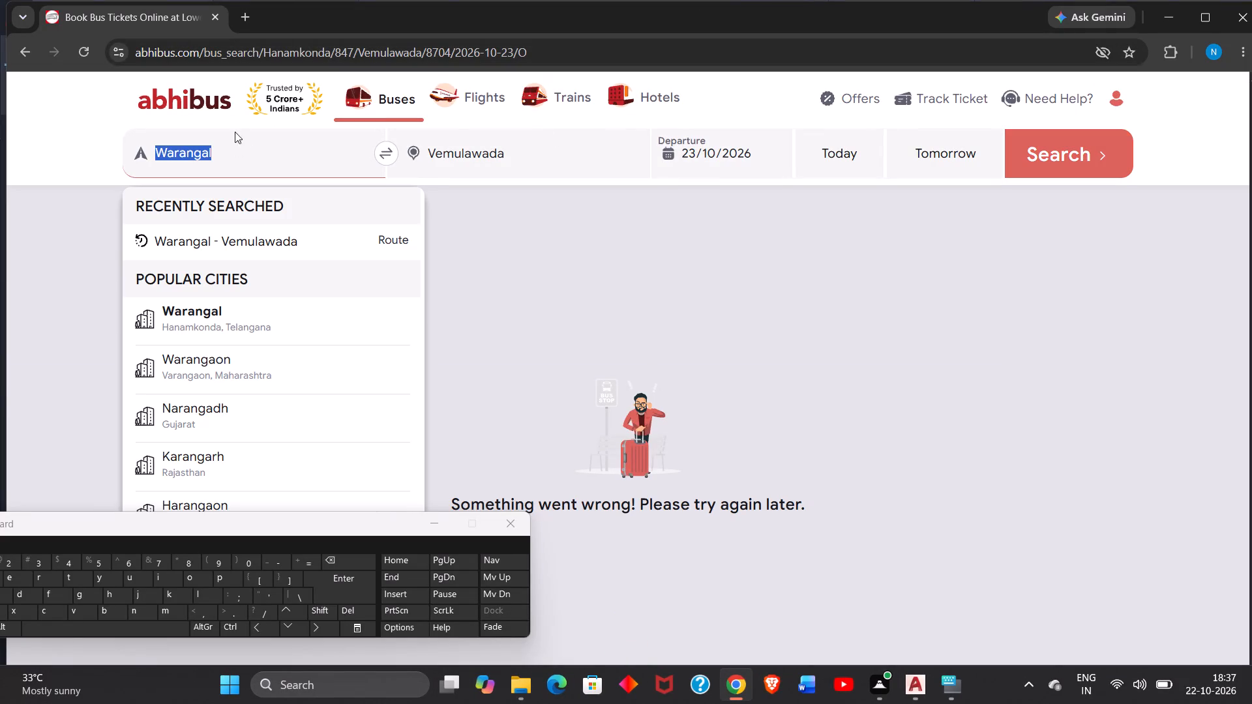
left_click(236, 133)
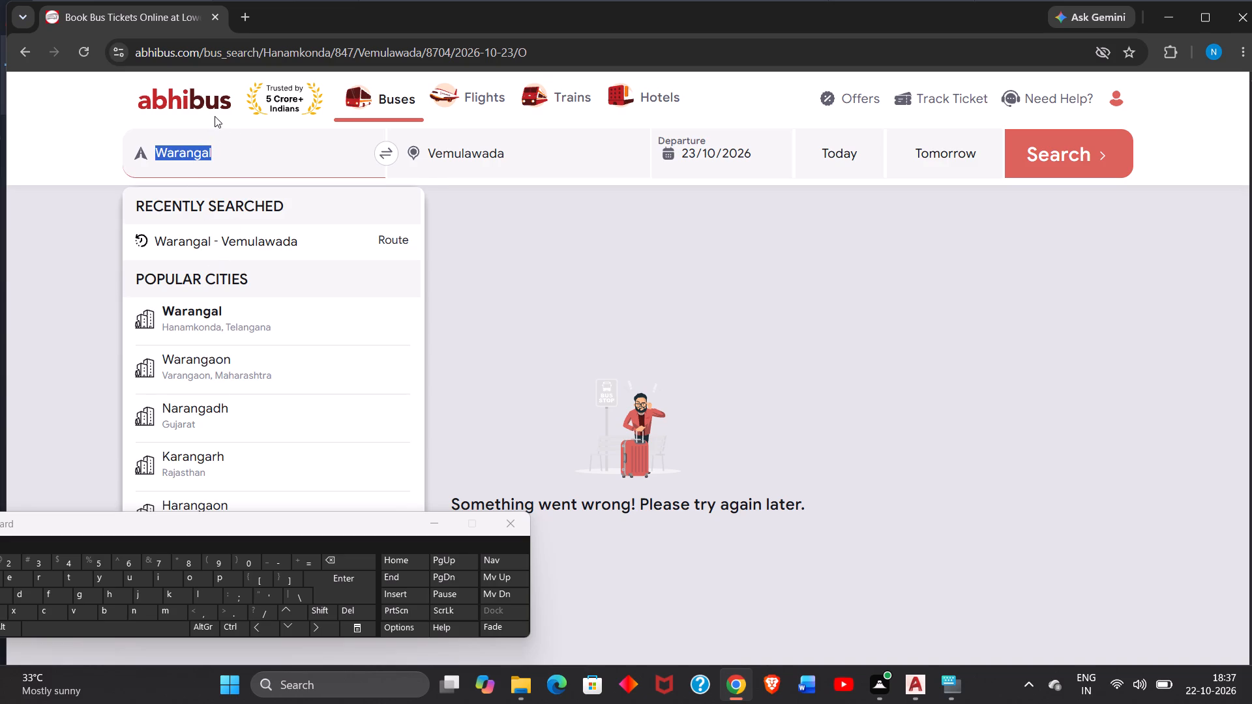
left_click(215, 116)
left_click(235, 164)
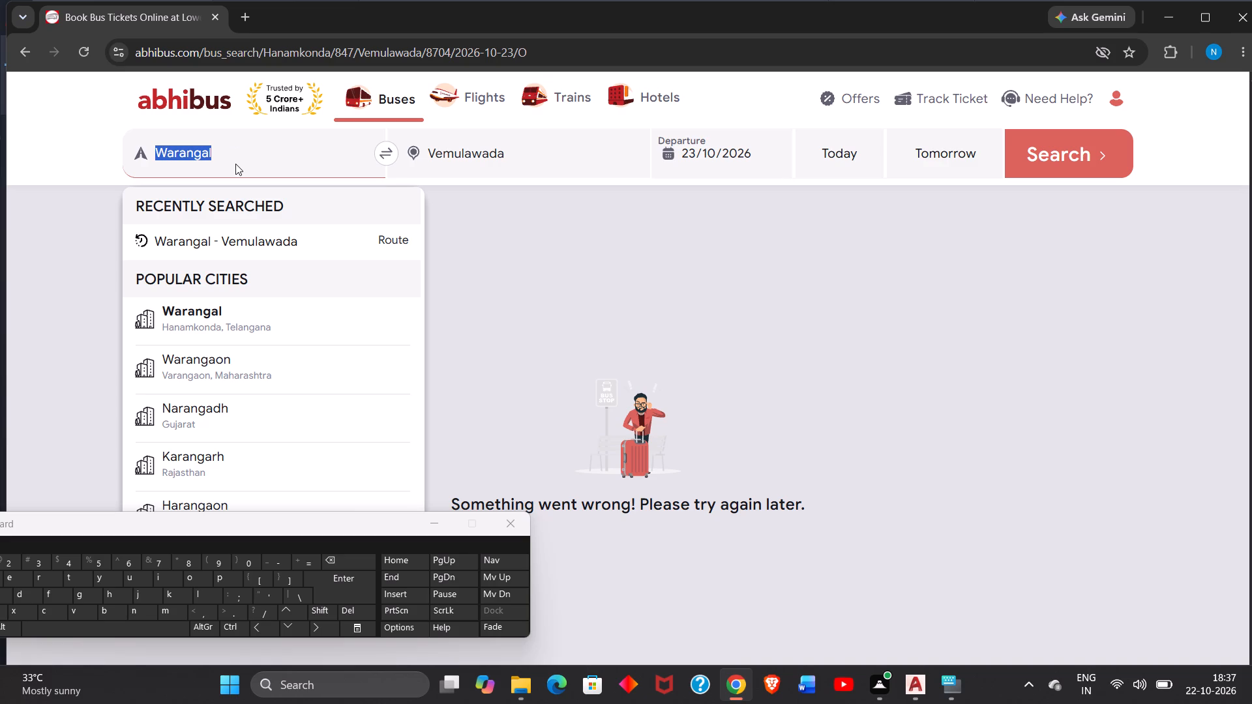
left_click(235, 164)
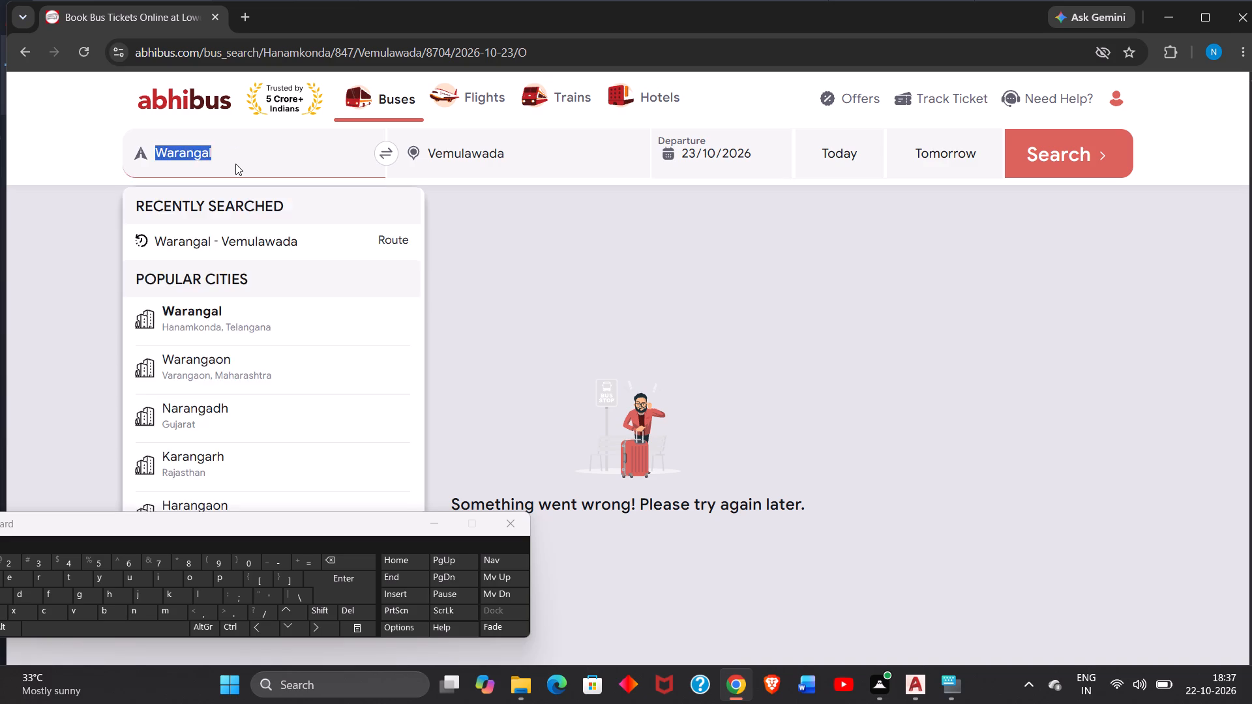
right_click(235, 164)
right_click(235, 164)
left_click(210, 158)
Return to the tsrtc online search results and open redBus's TGSRTC bus ticket booking page.
left_click(21, 51)
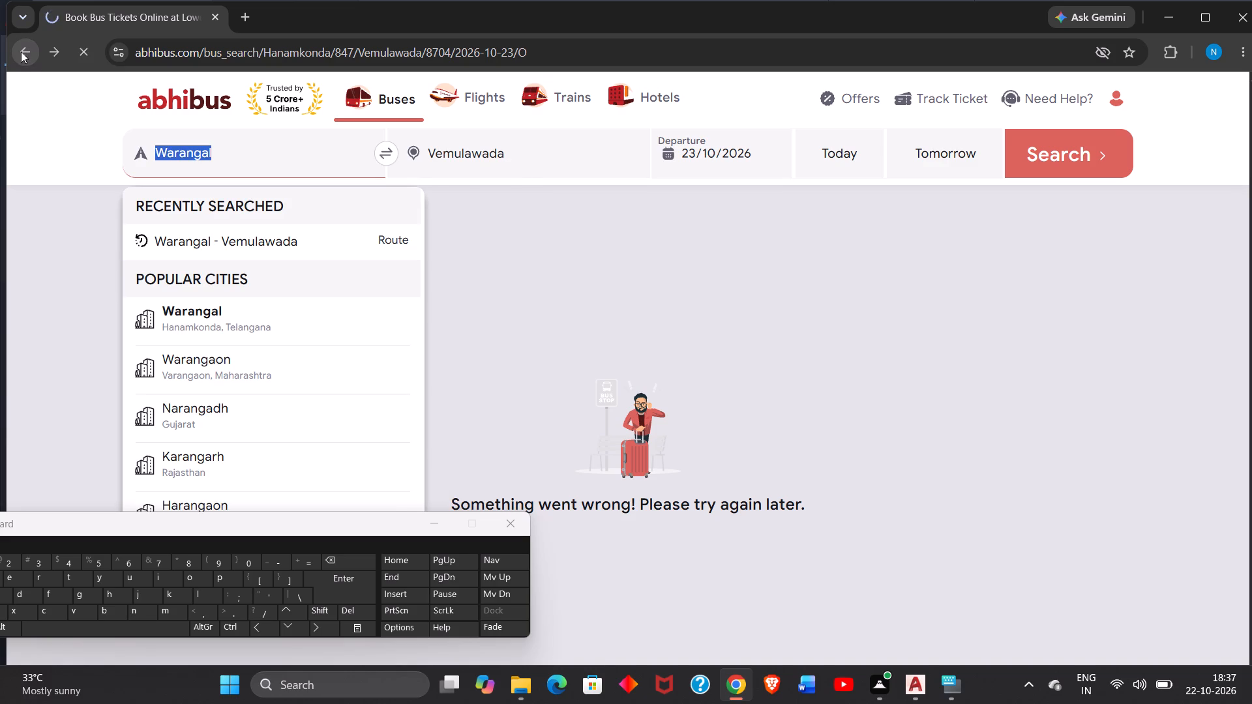
left_click(21, 51)
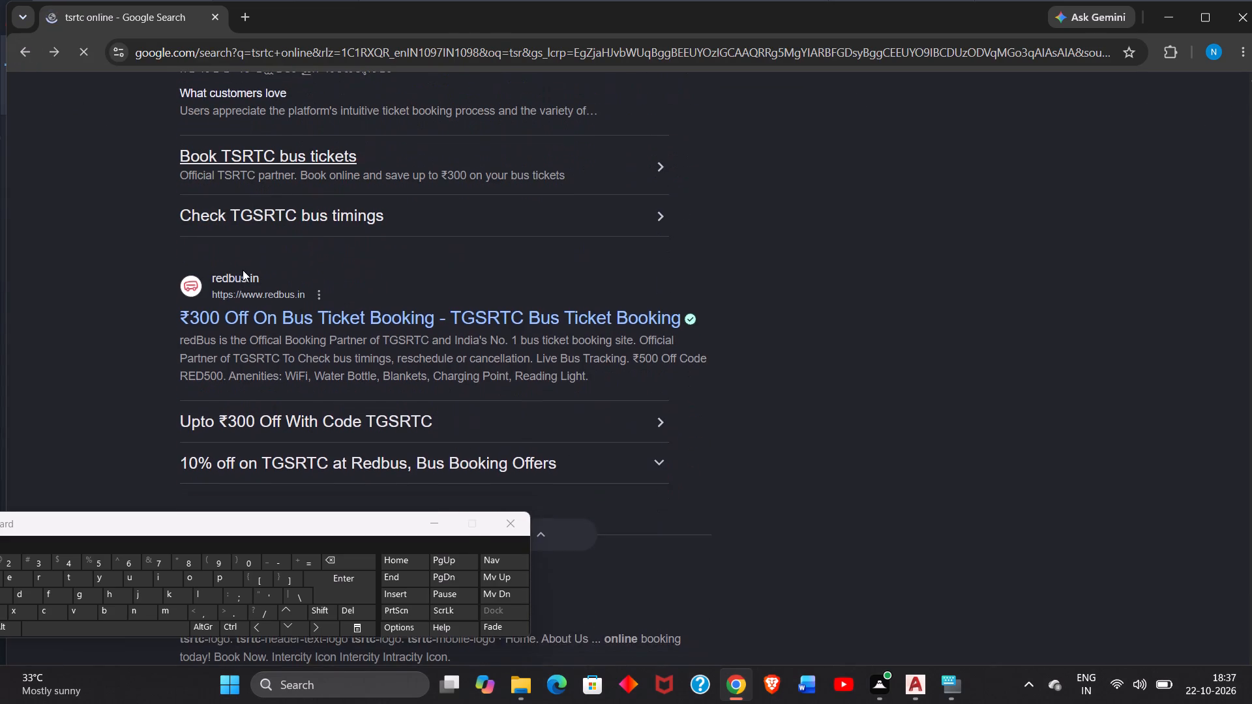
left_click(267, 303)
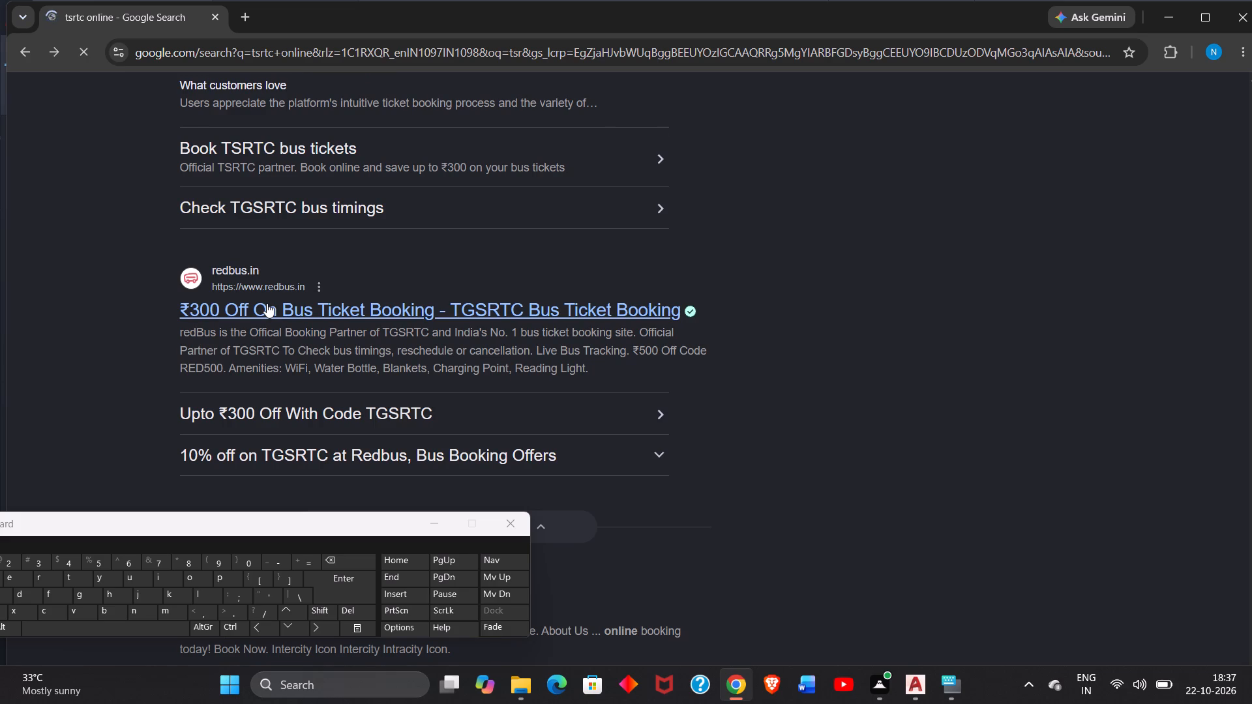
left_click(267, 303)
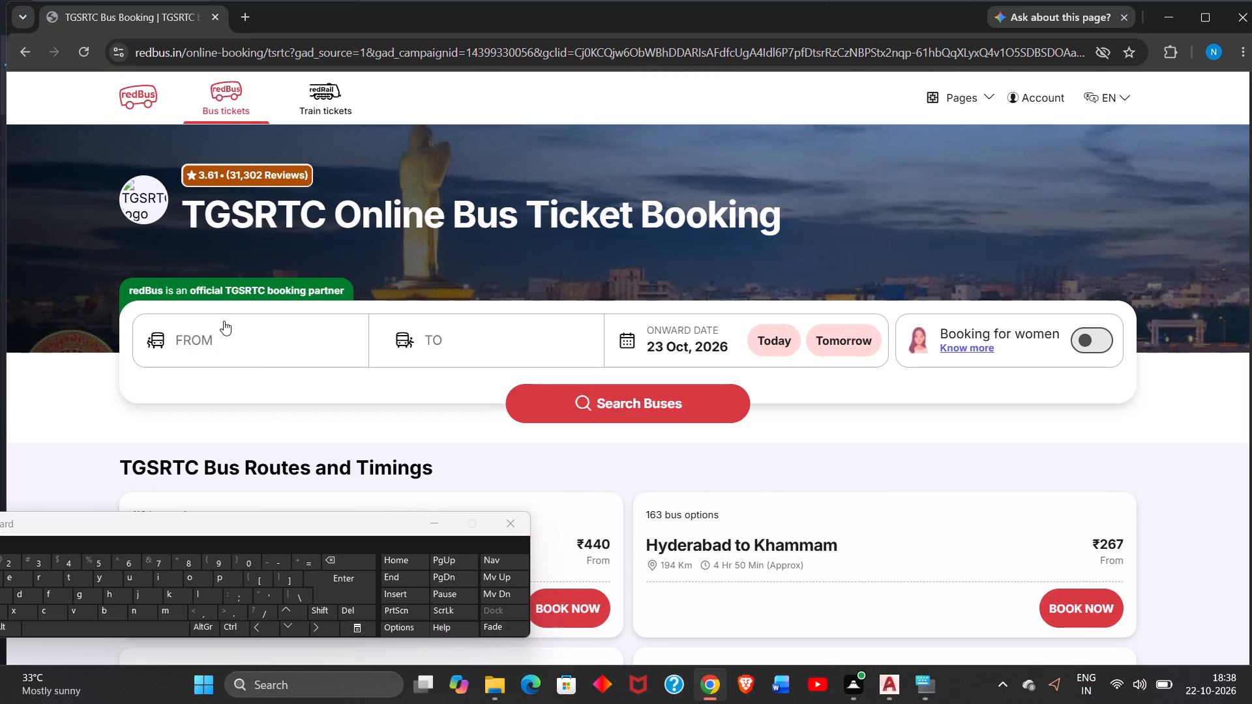
Search redBus for buses from Warangal,Hanmakonda to Vemulawada(Telangana) on 23 Oct, 2026.
left_click(221, 347)
left_click(221, 347)
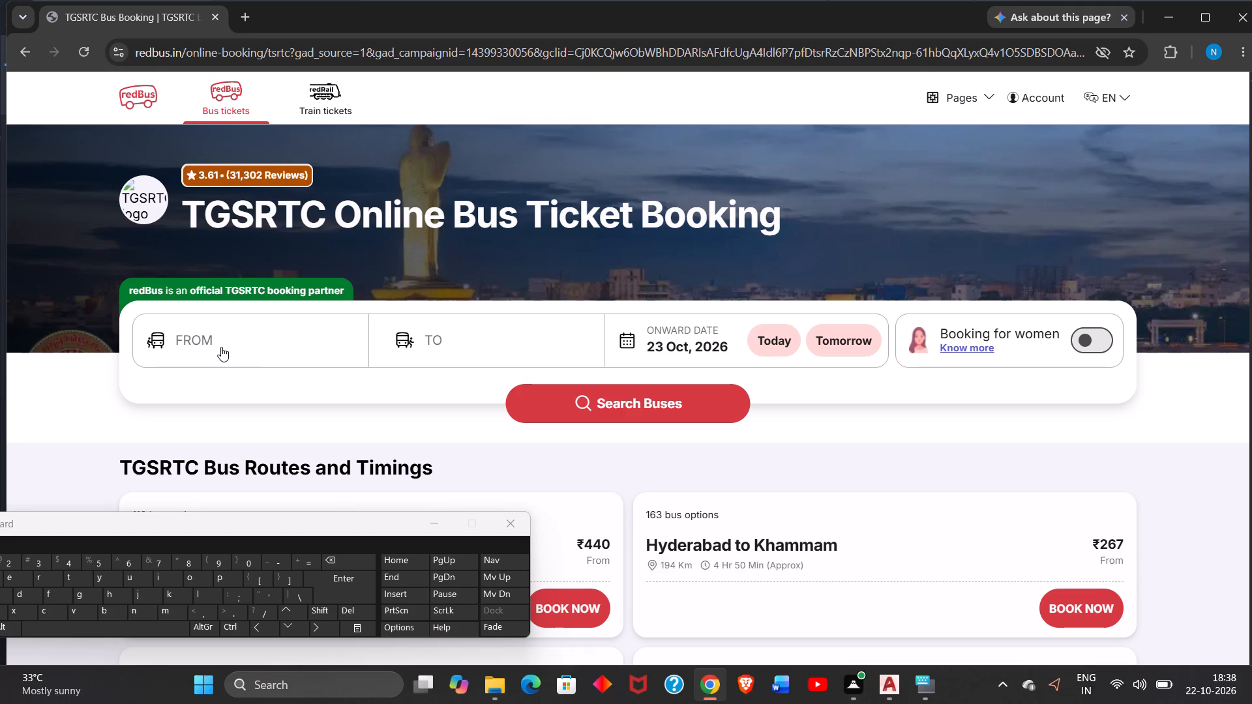
left_click(214, 342)
left_click(214, 342)
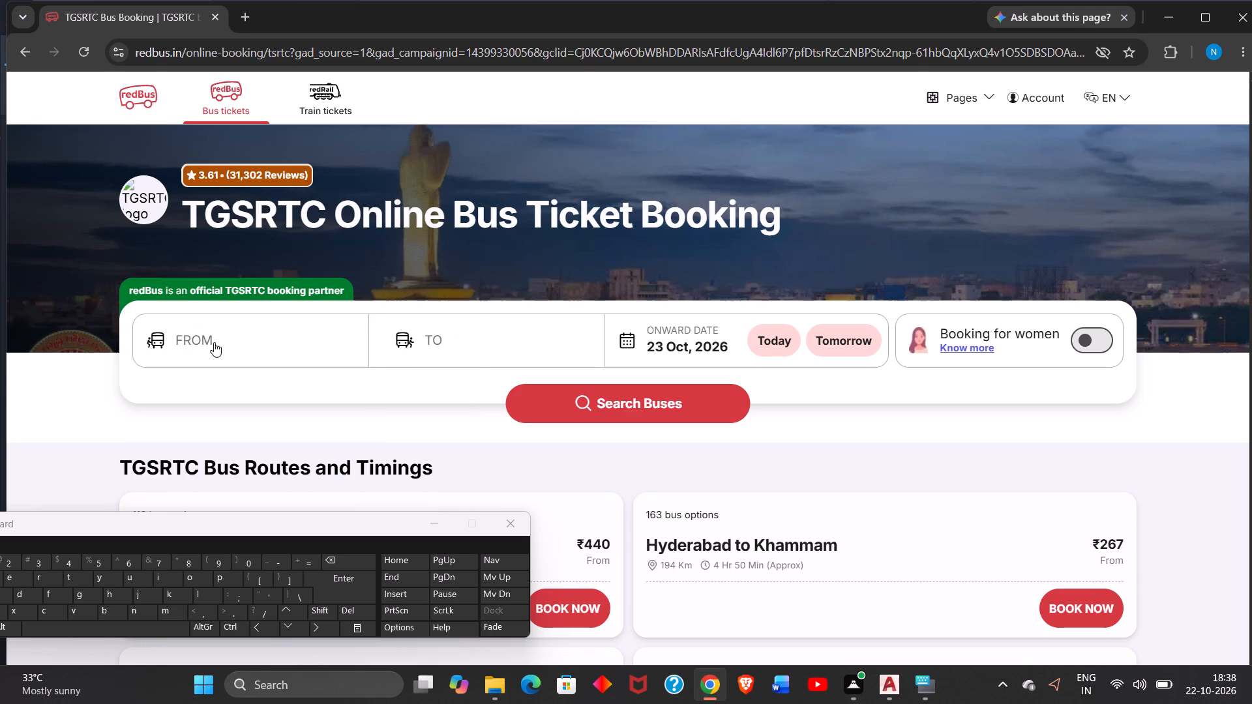
left_click(214, 342)
type("wa")
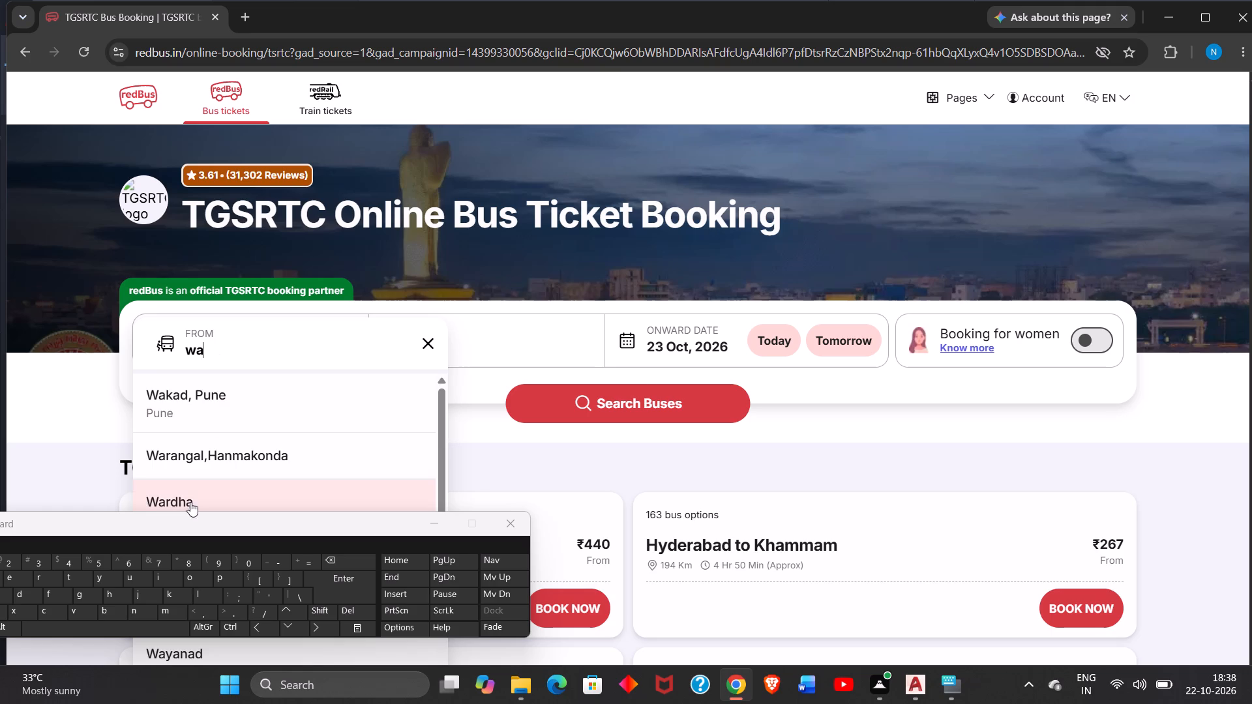
left_click(211, 458)
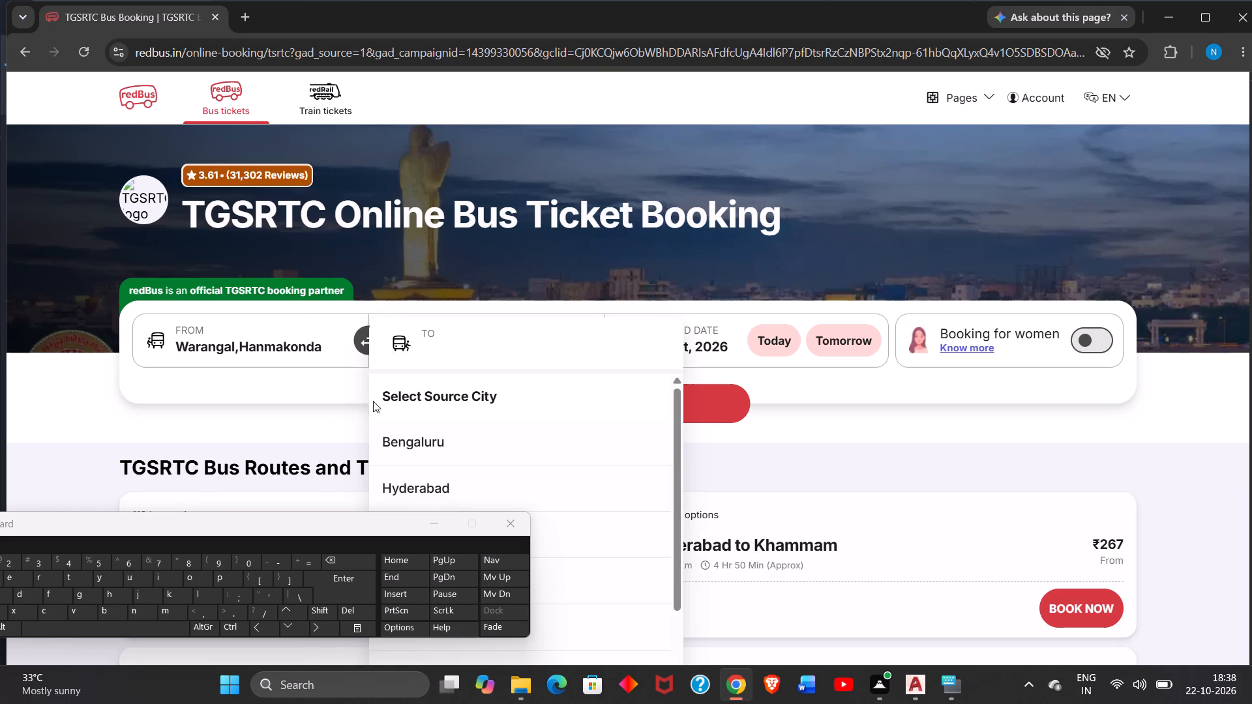
type("ve")
type("mula")
type("va")
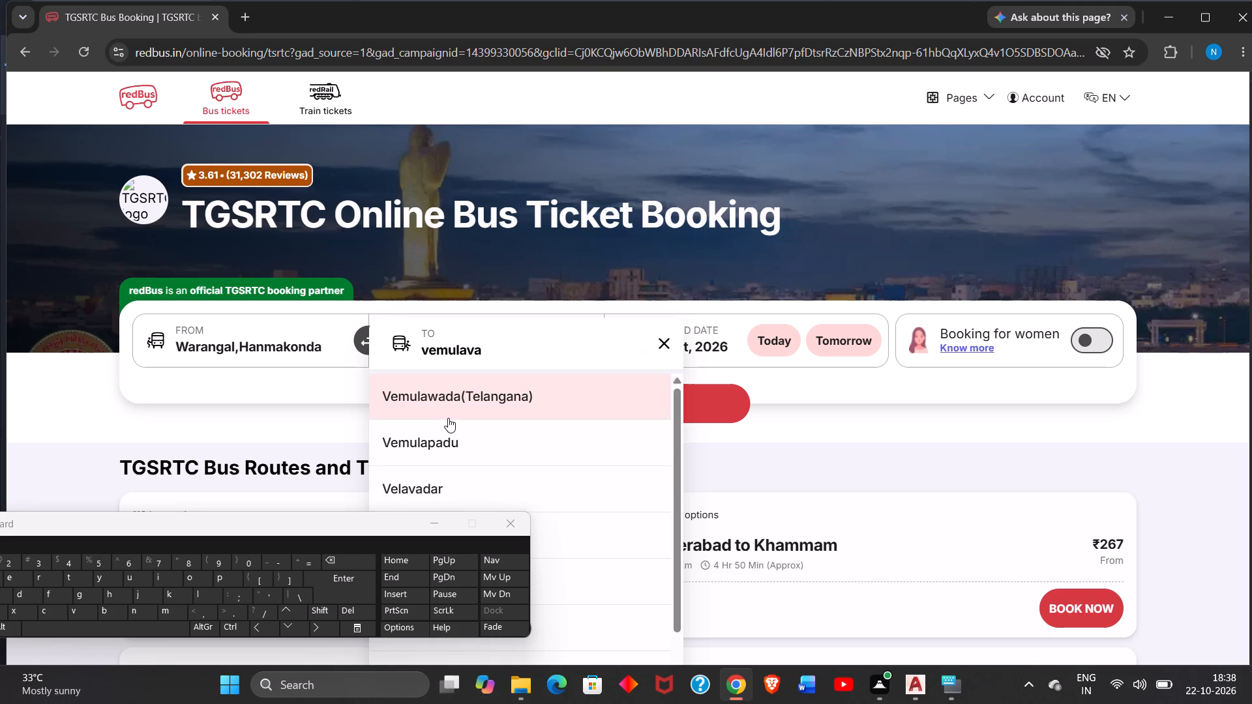
left_click(448, 418)
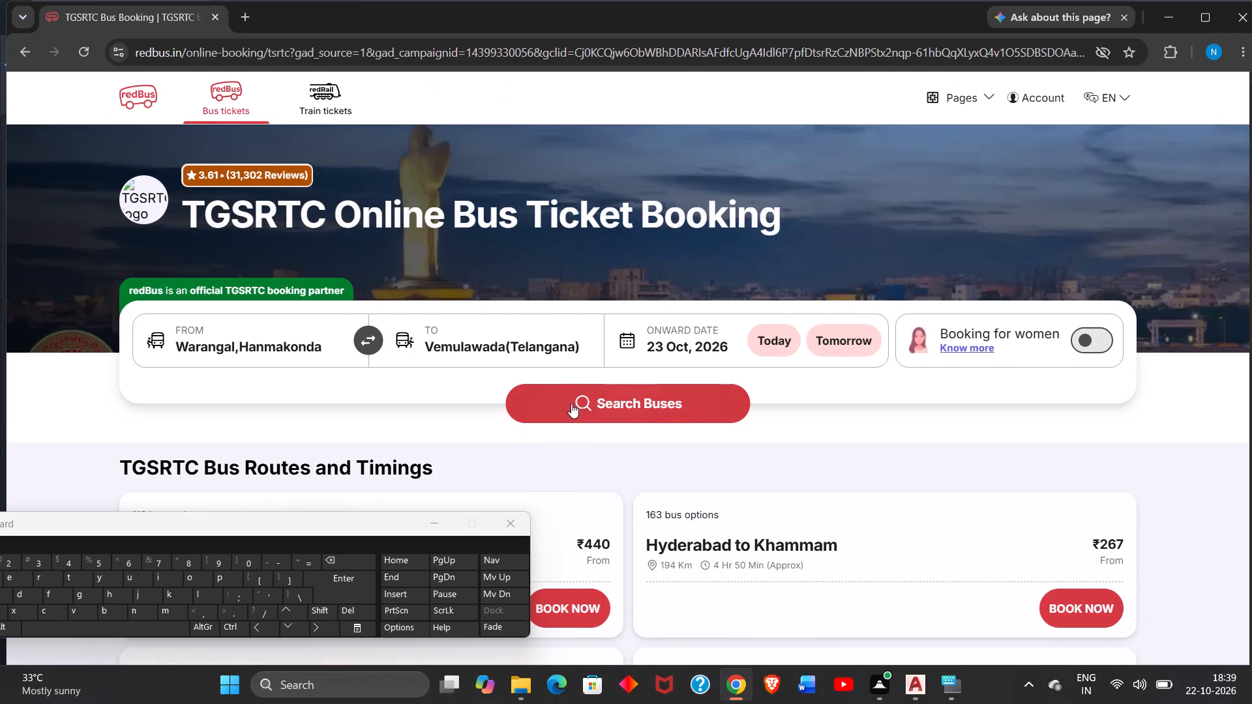
left_click(571, 403)
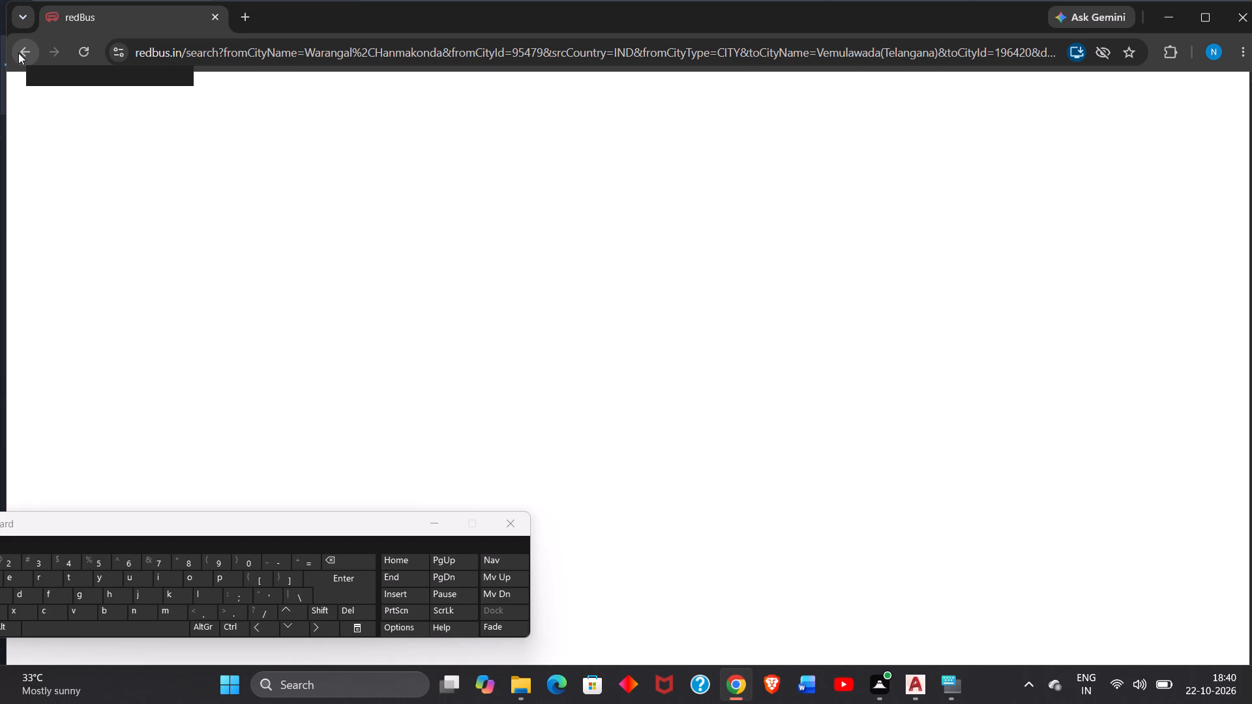
Rerun the same redBus search from its booking form, look through the bus results, and close the page.
left_click(18, 53)
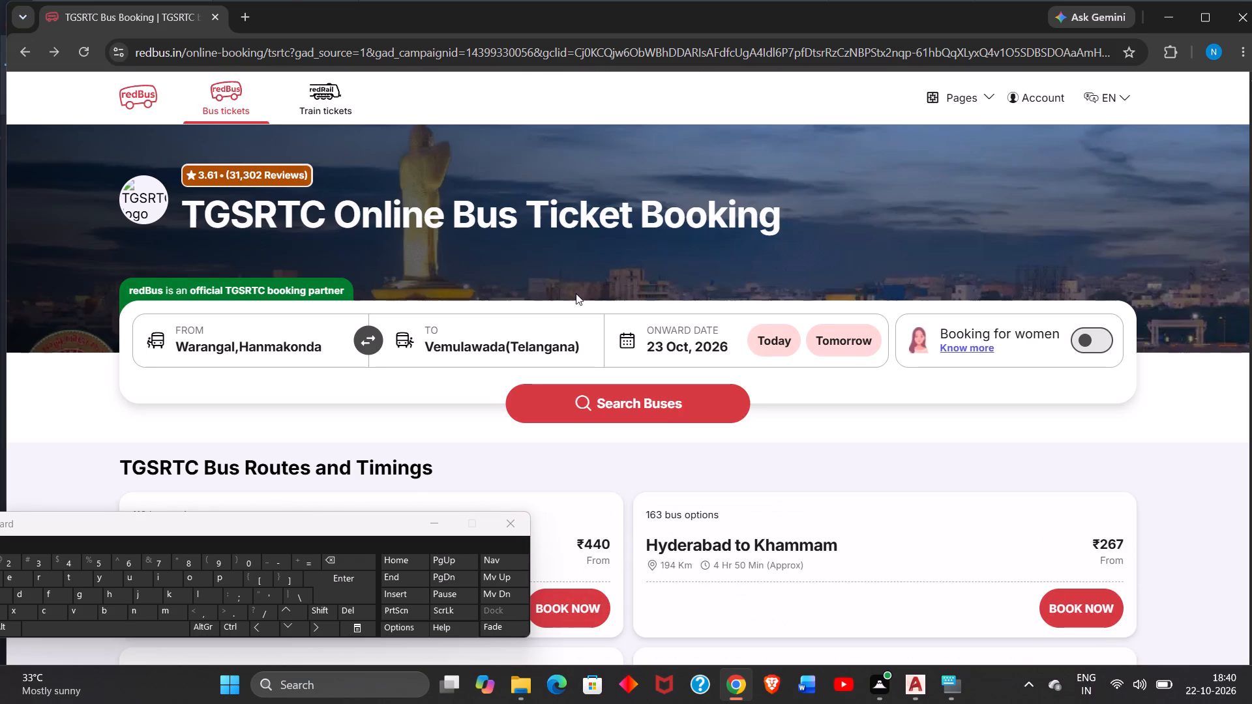
left_click(600, 407)
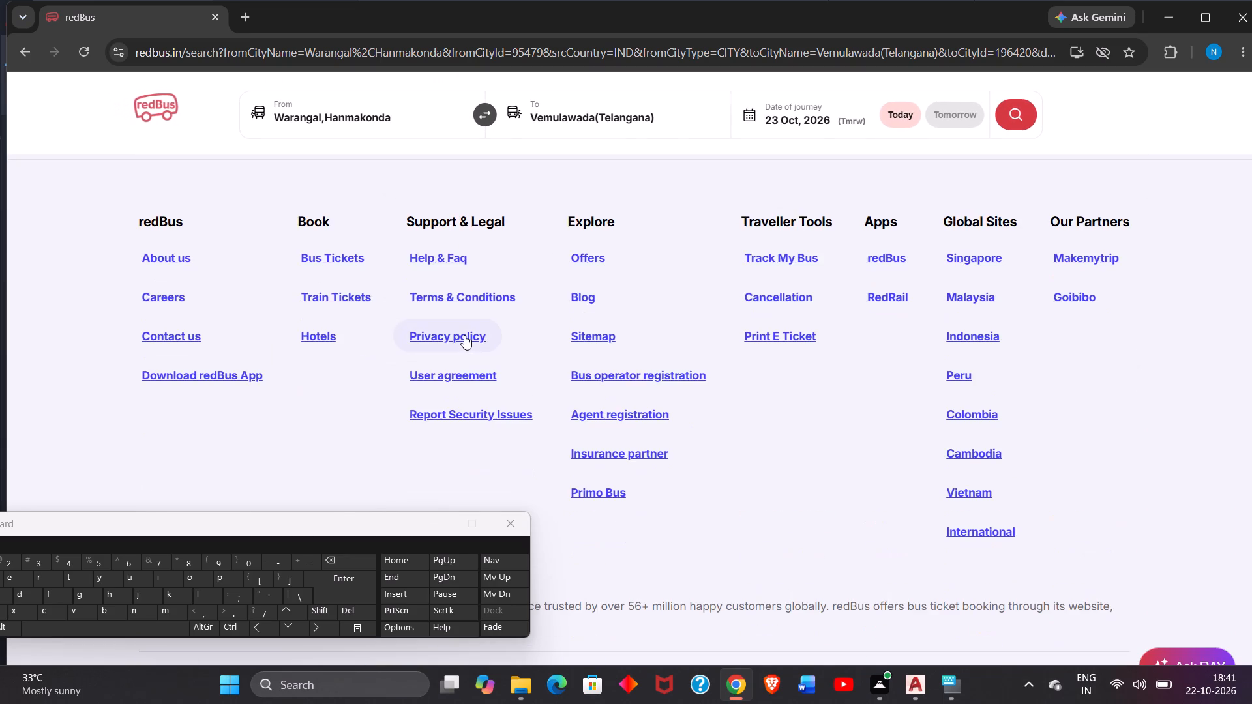
left_click(29, 52)
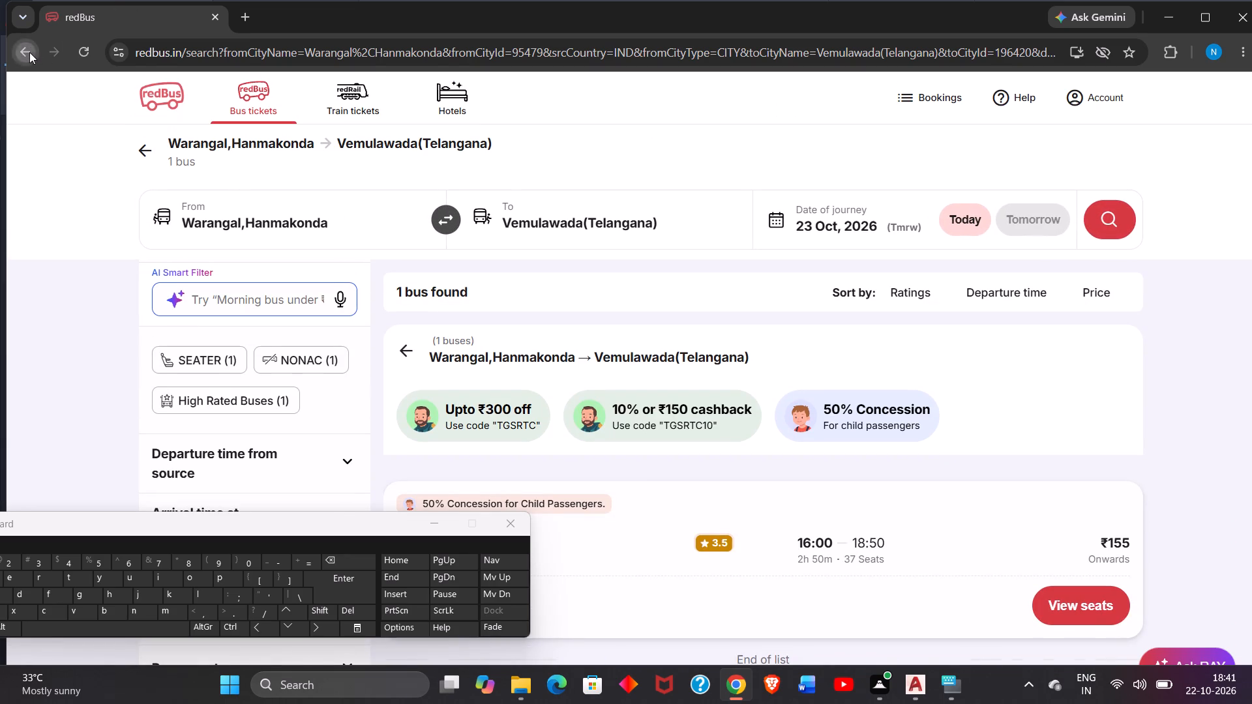
left_click(209, 14)
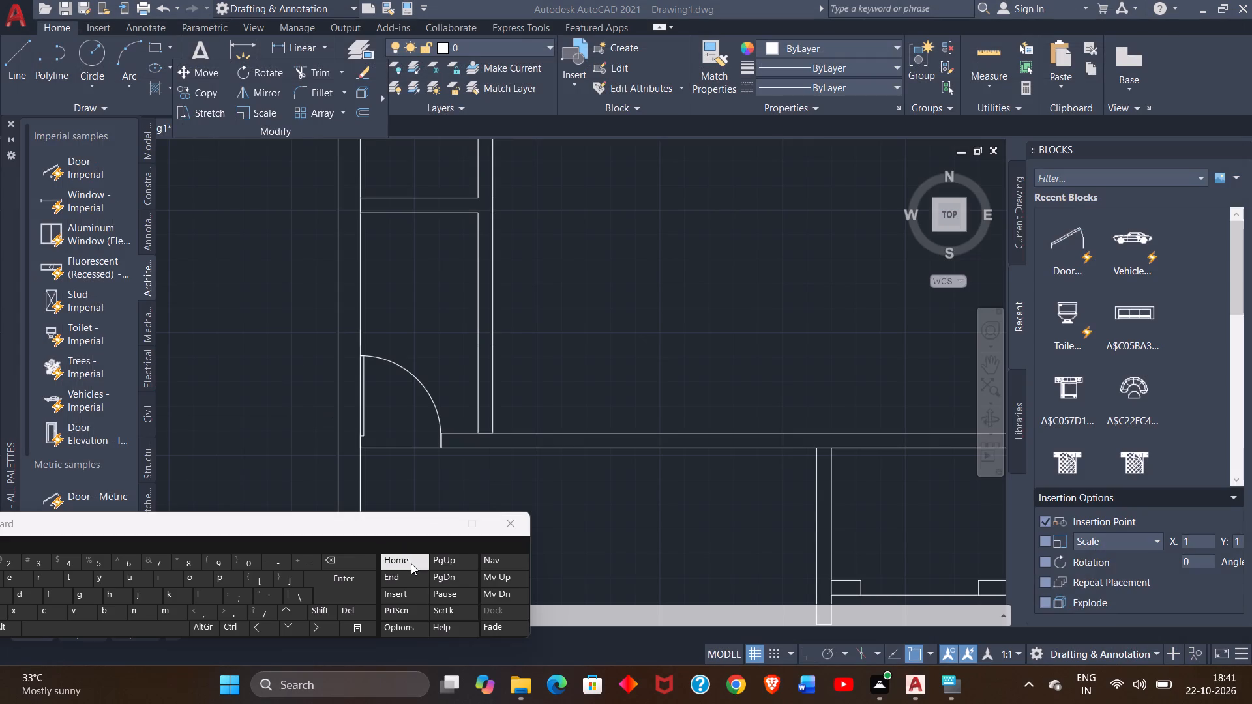
Switch to Chrome, search the web for tsrtc online and open the official TGSRTC website.
left_click(742, 695)
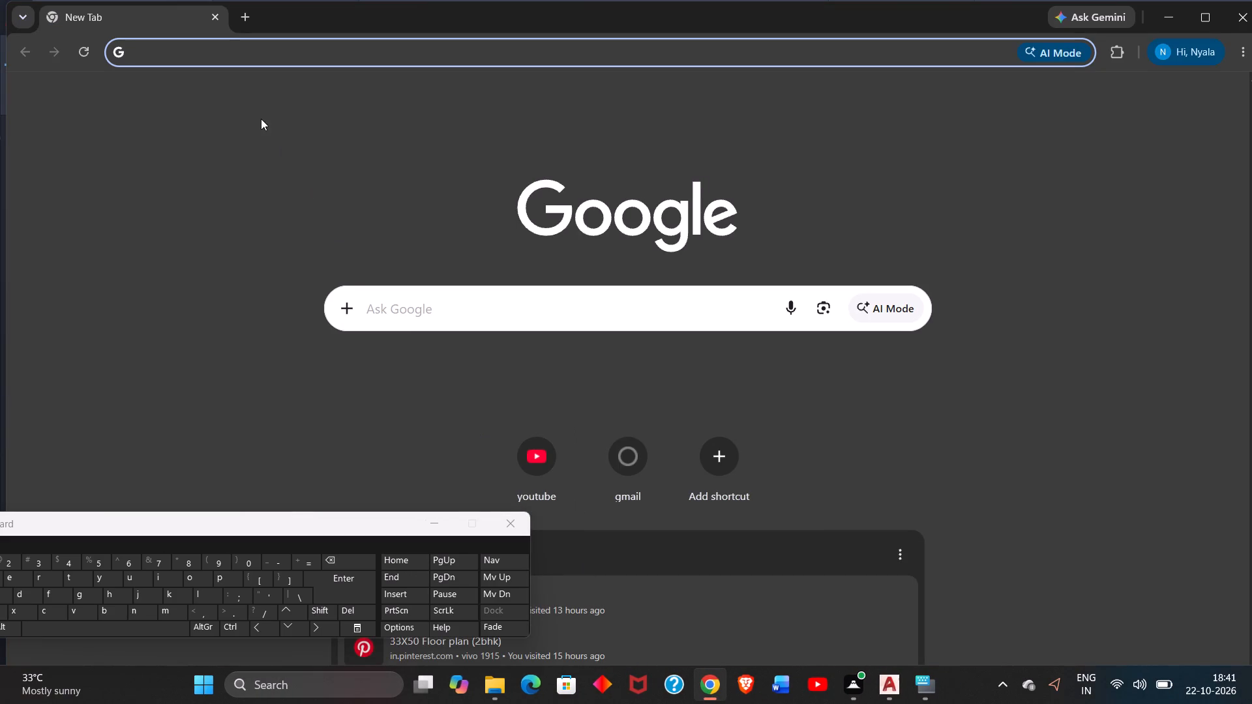
left_click(218, 55)
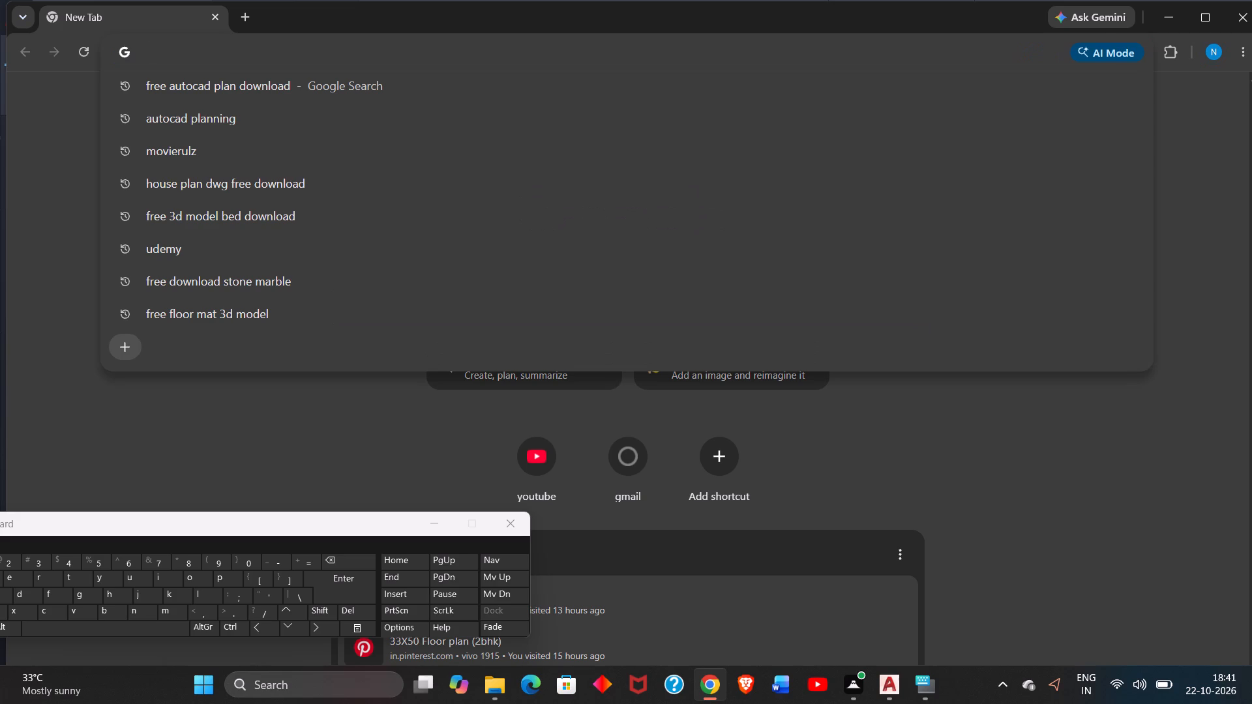
type("tsrtc")
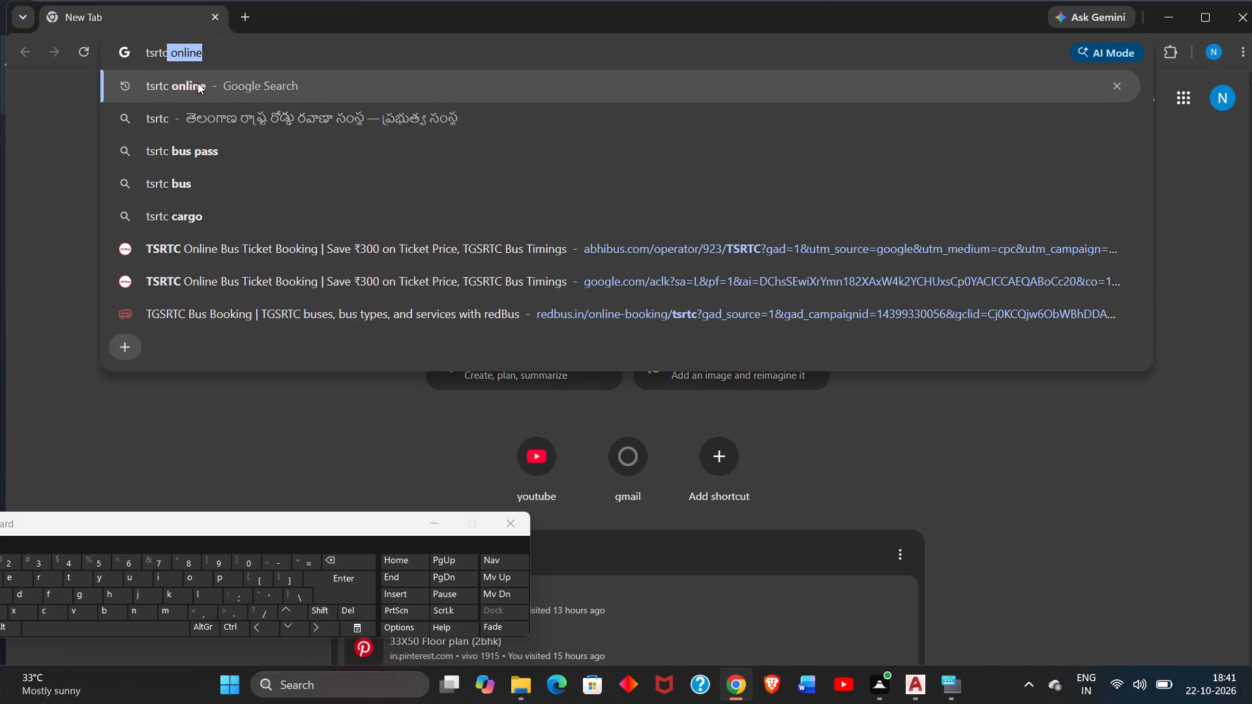
left_click(198, 83)
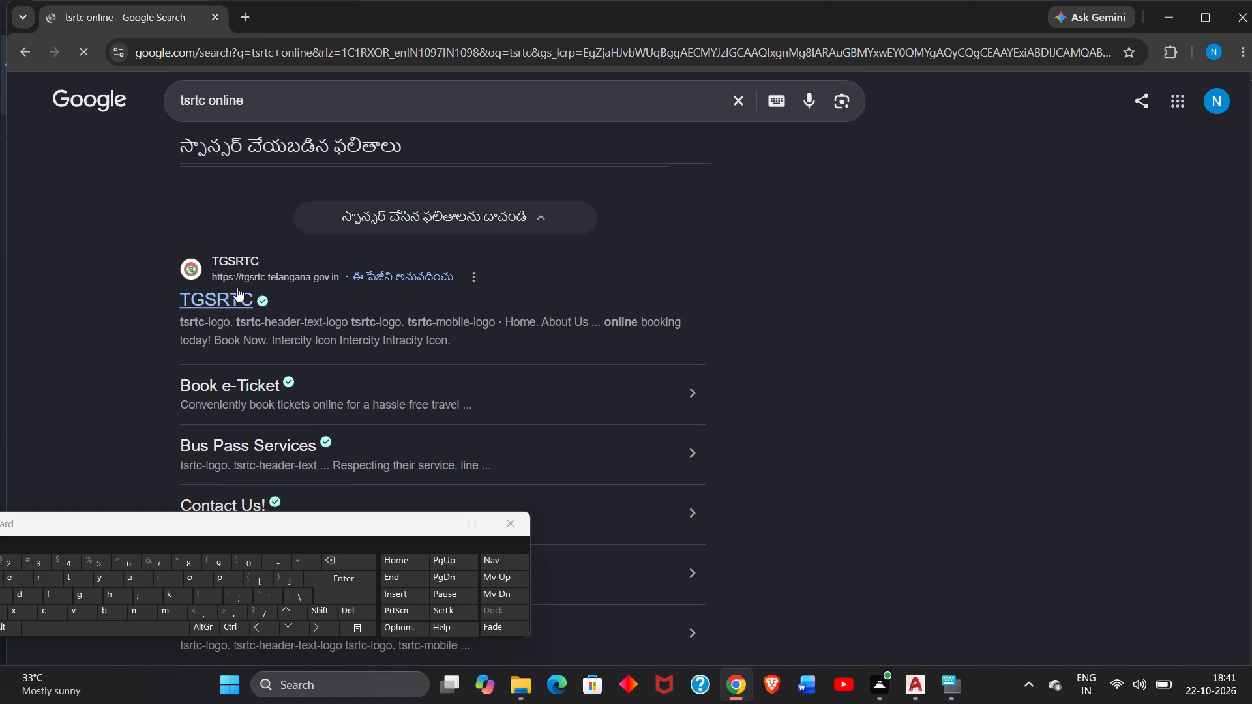
left_click(232, 299)
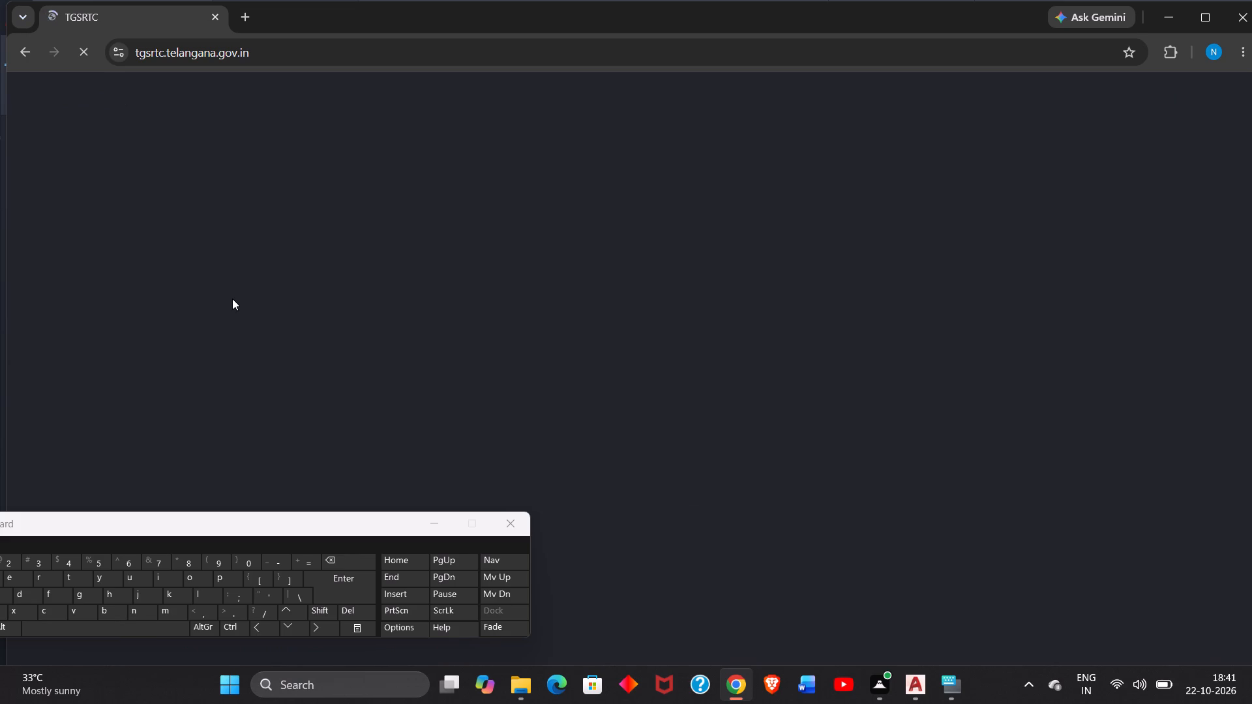
Return to the search results and open AbhiBus's TSRTC bus ticket booking page.
left_click(21, 56)
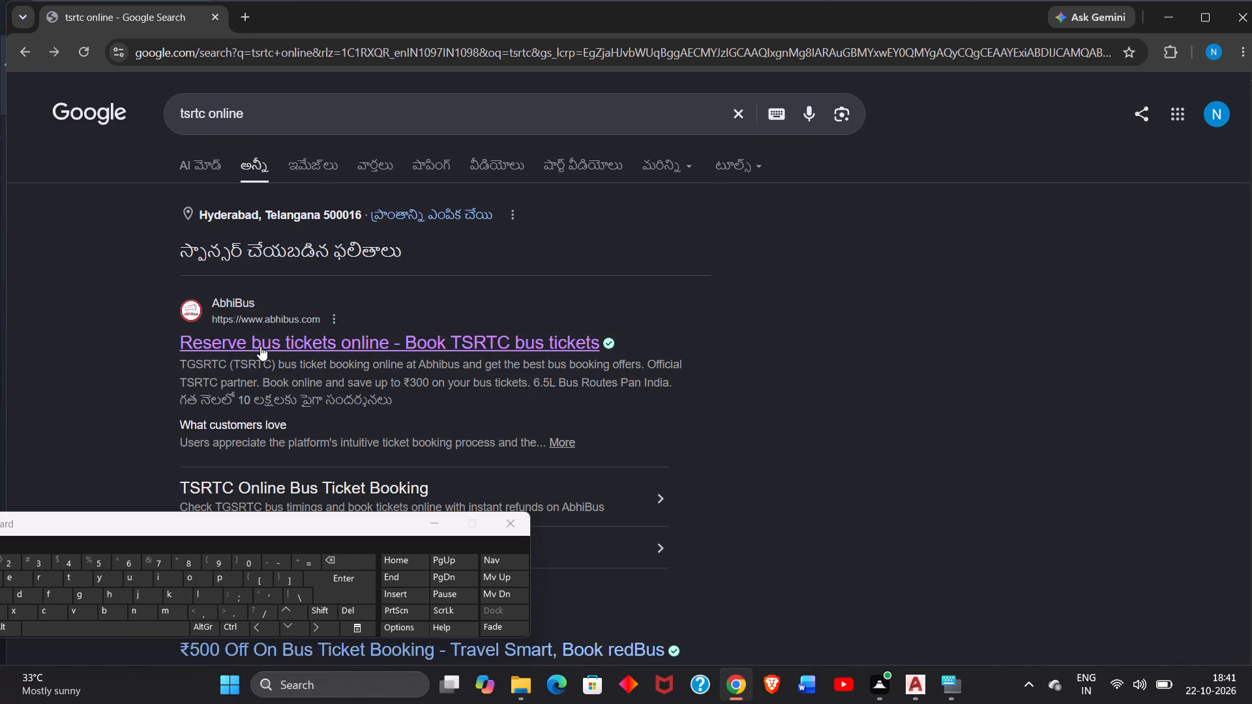
left_click(260, 346)
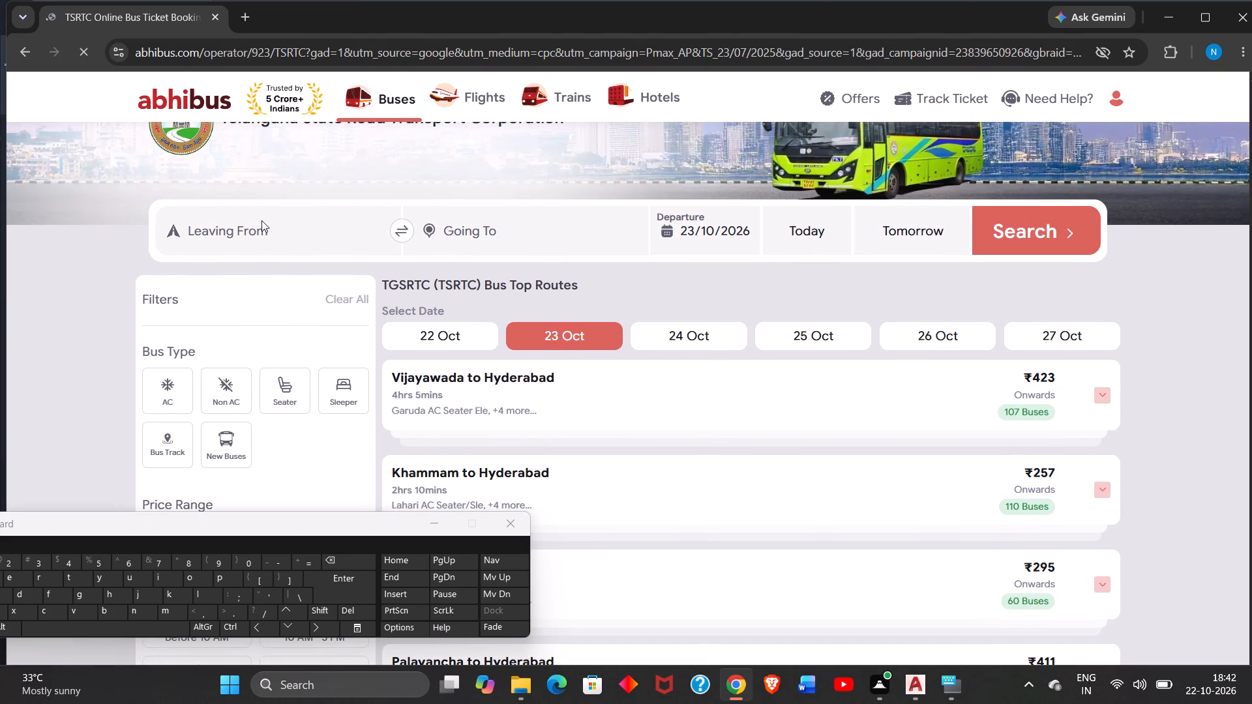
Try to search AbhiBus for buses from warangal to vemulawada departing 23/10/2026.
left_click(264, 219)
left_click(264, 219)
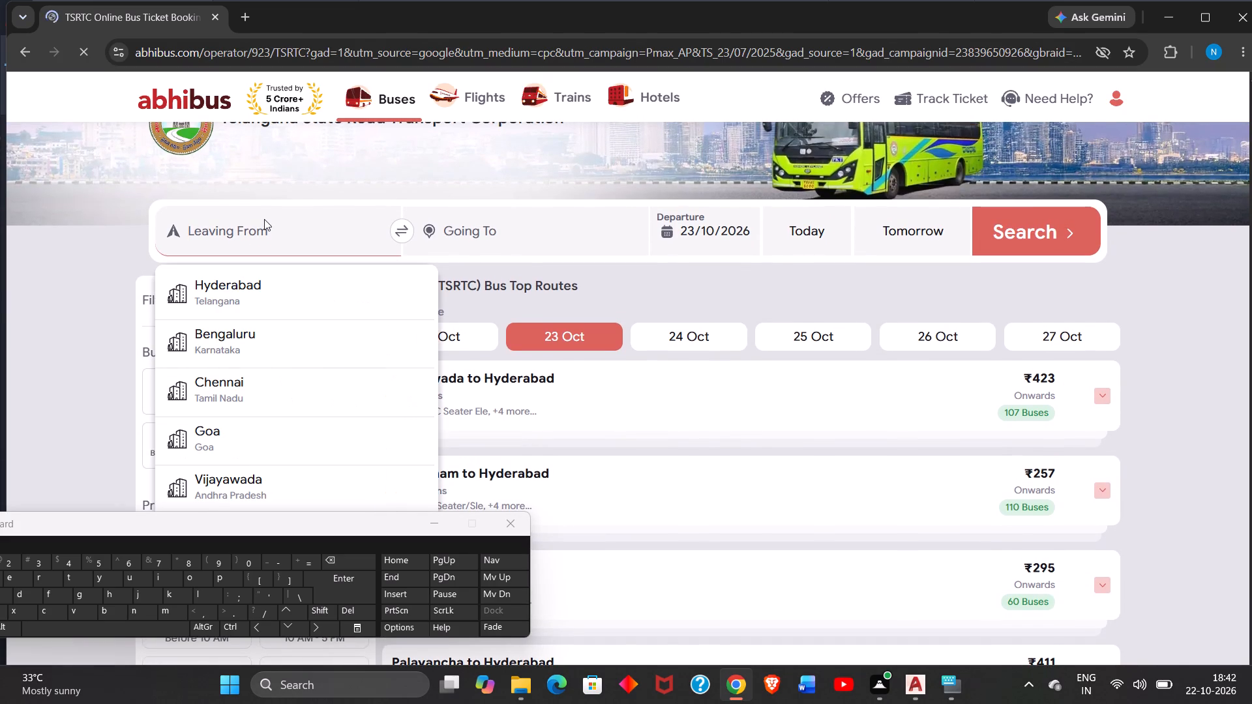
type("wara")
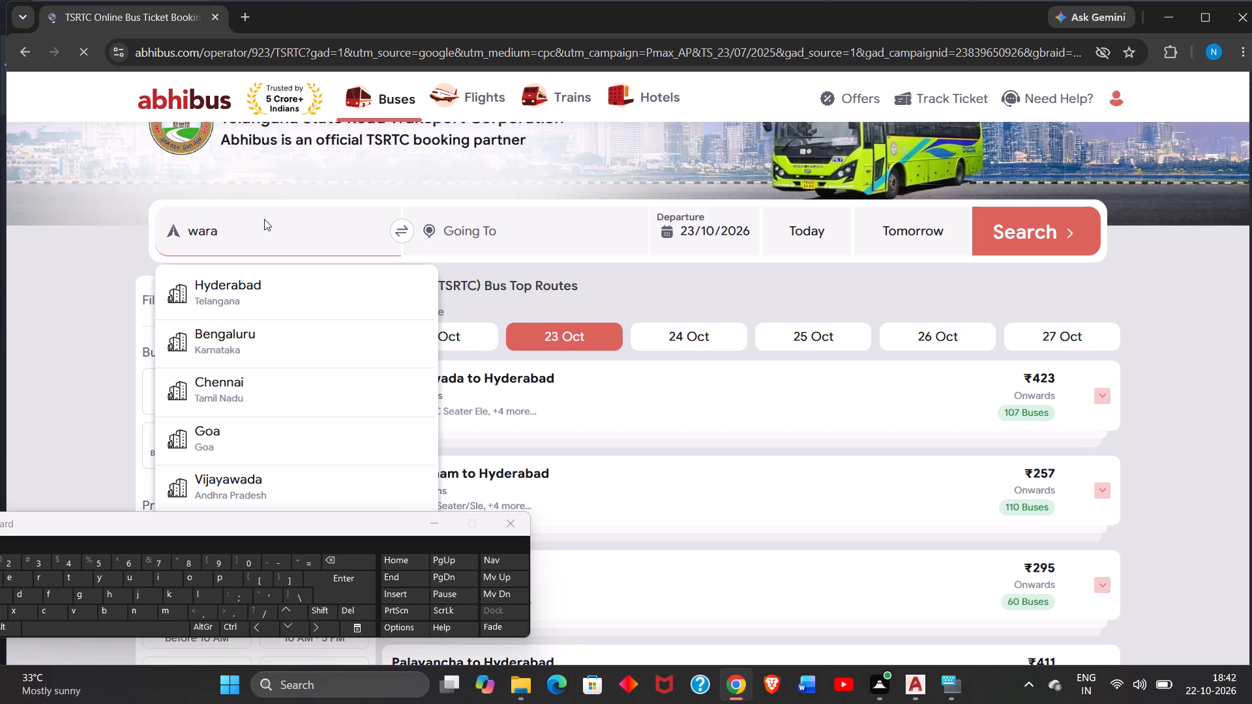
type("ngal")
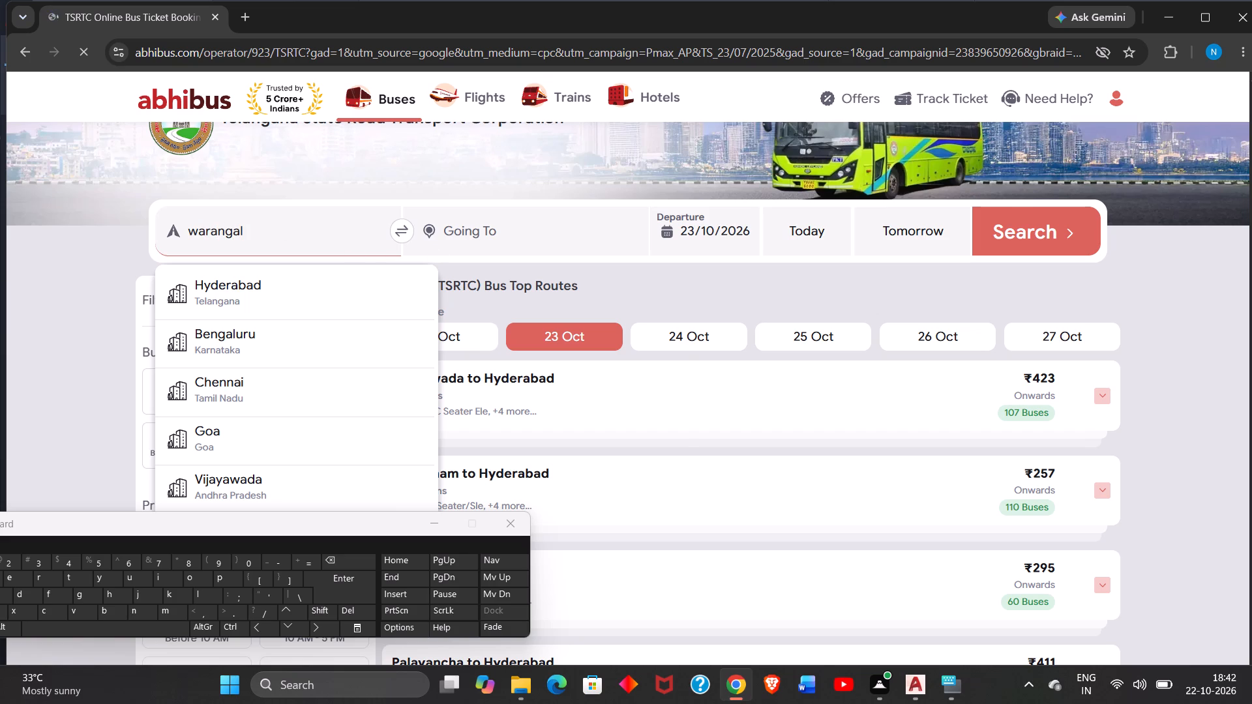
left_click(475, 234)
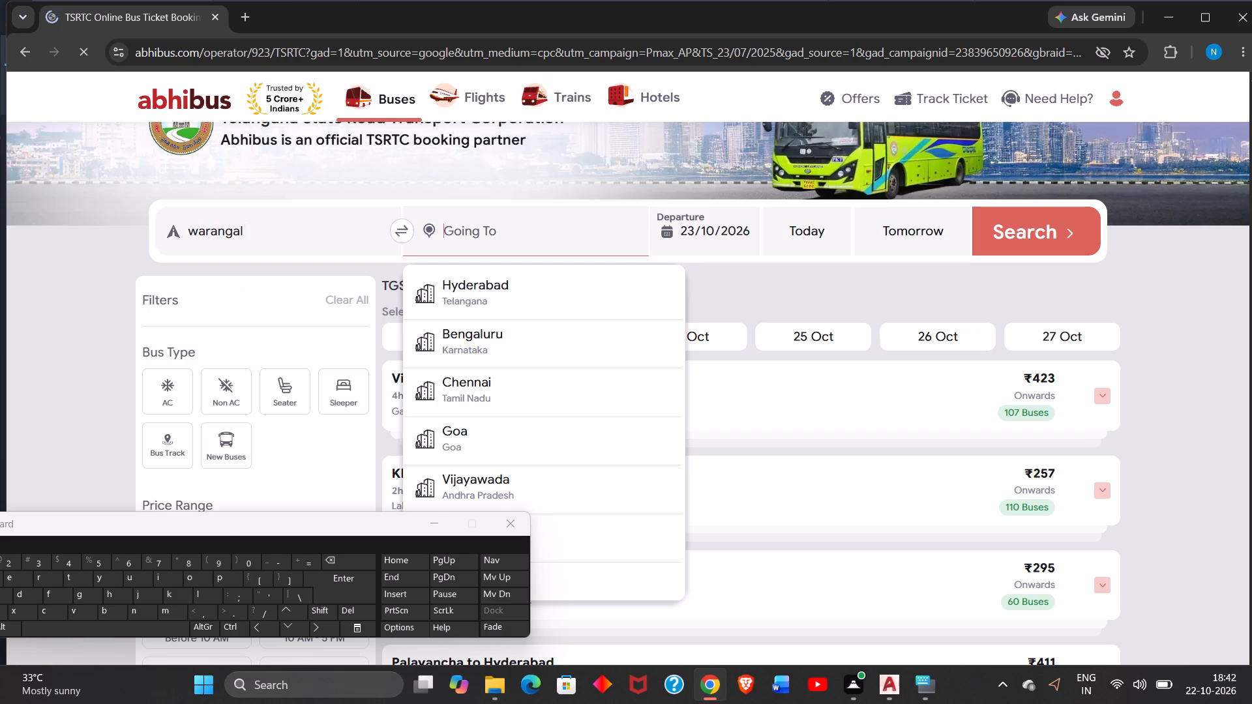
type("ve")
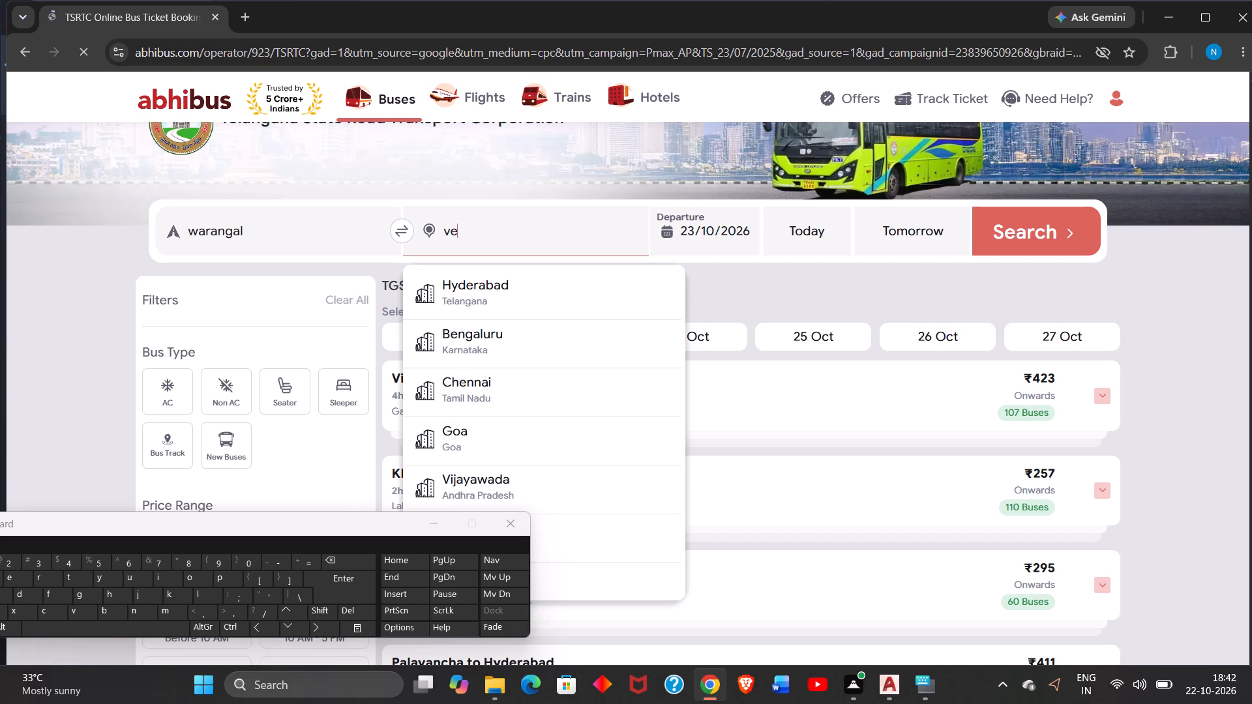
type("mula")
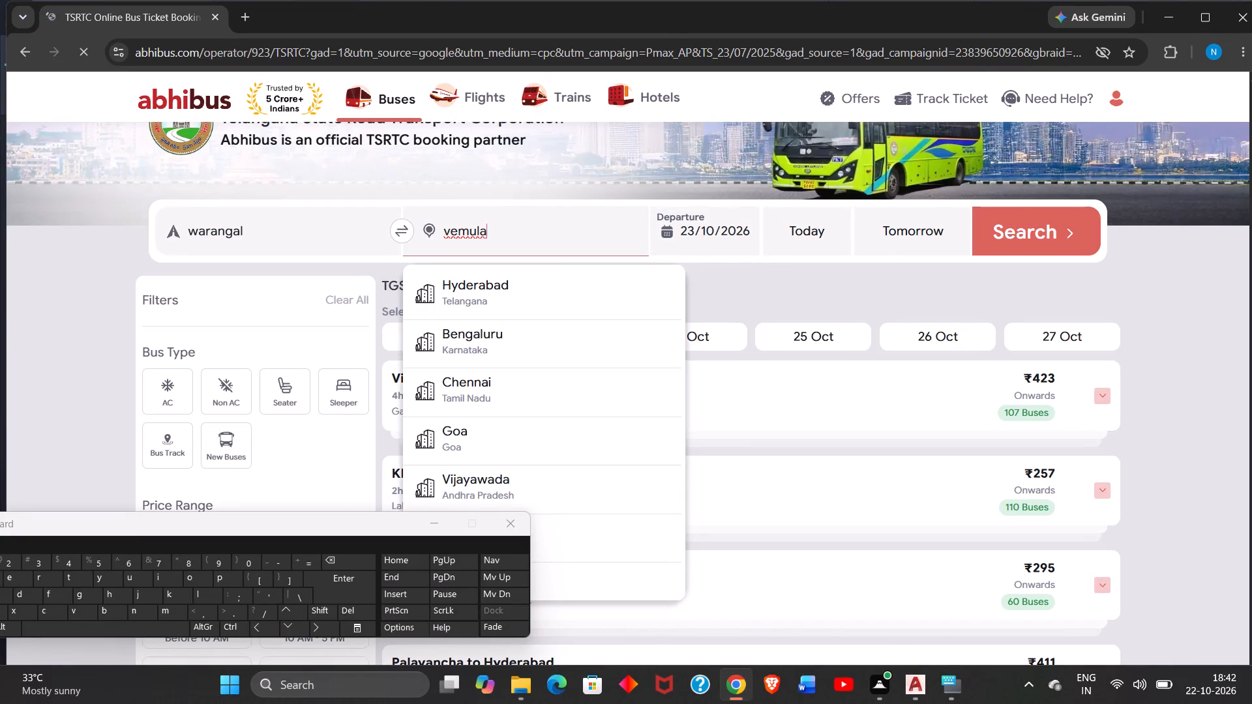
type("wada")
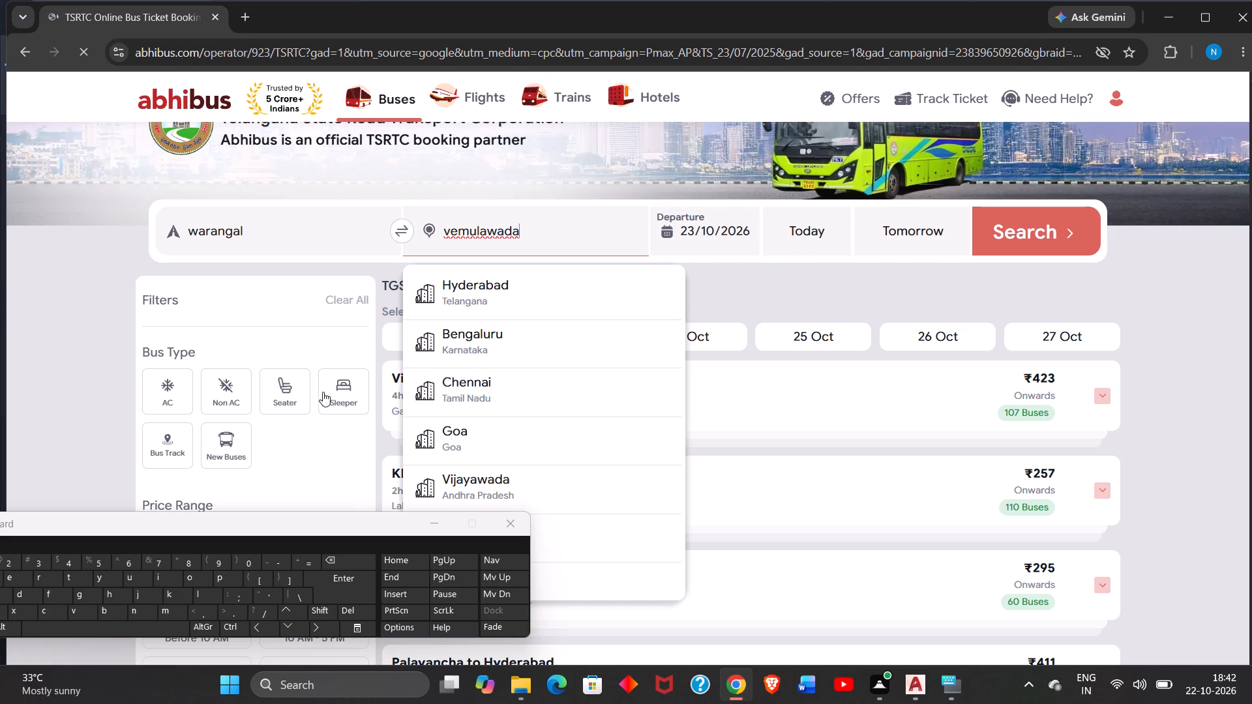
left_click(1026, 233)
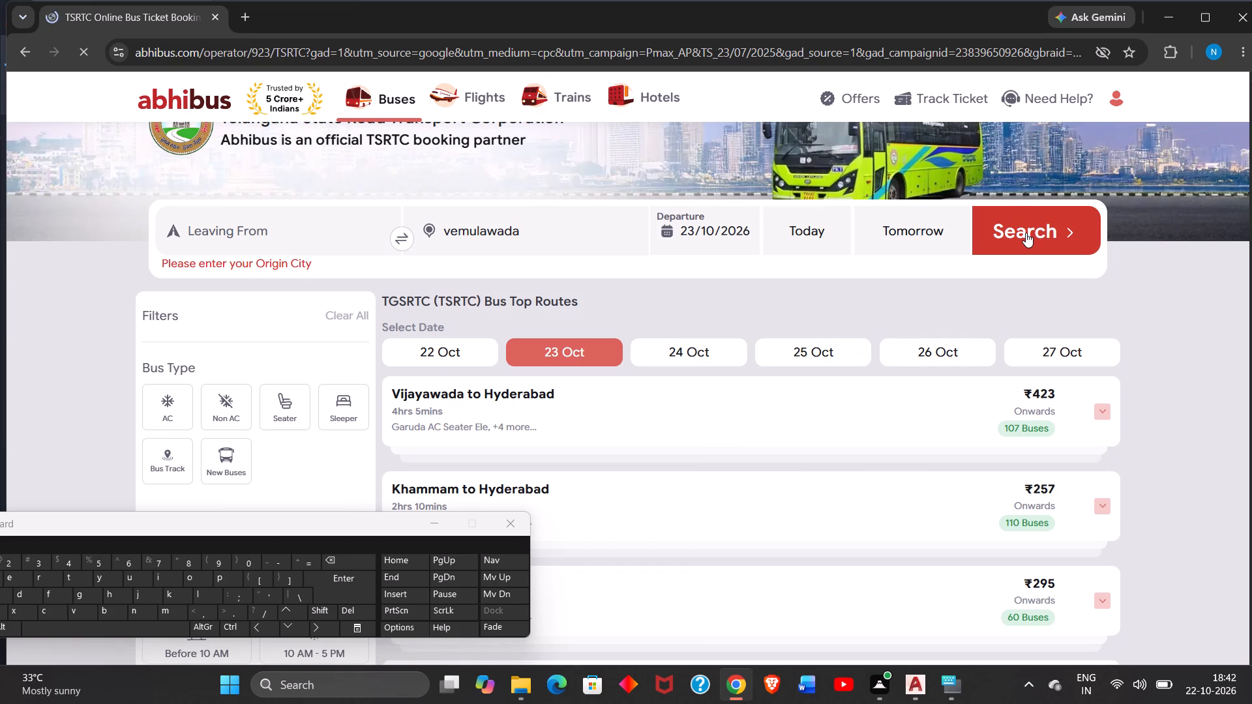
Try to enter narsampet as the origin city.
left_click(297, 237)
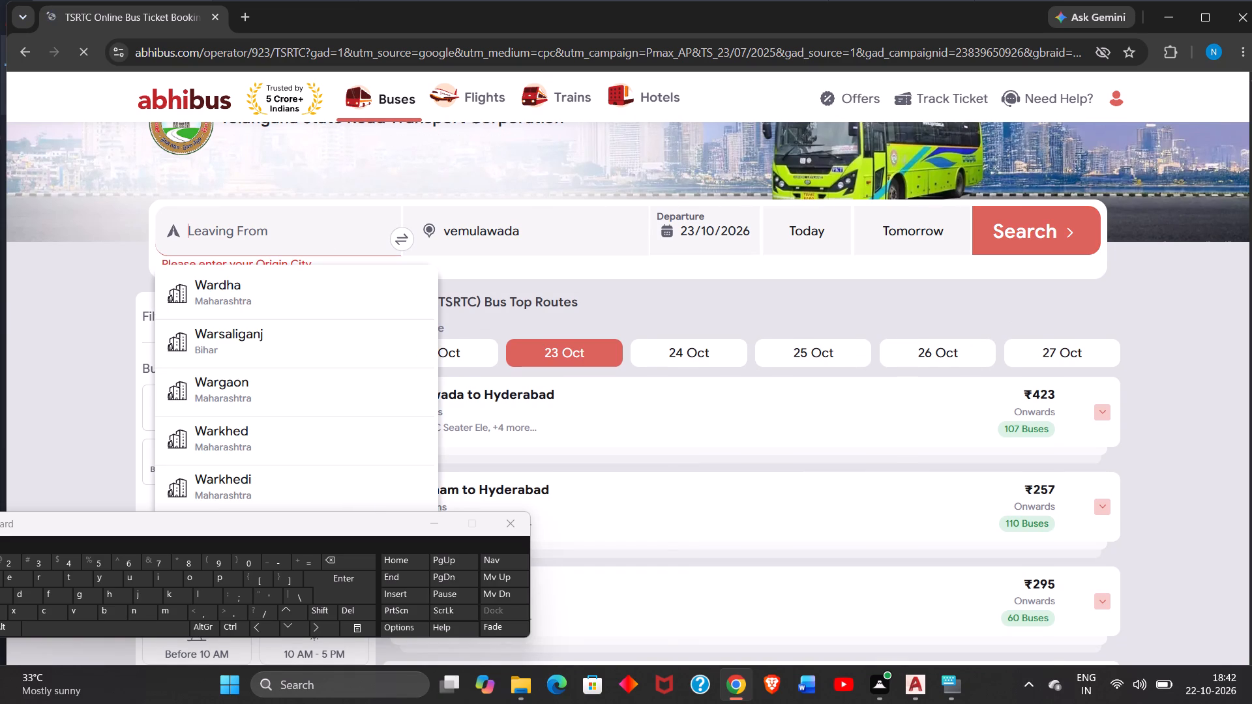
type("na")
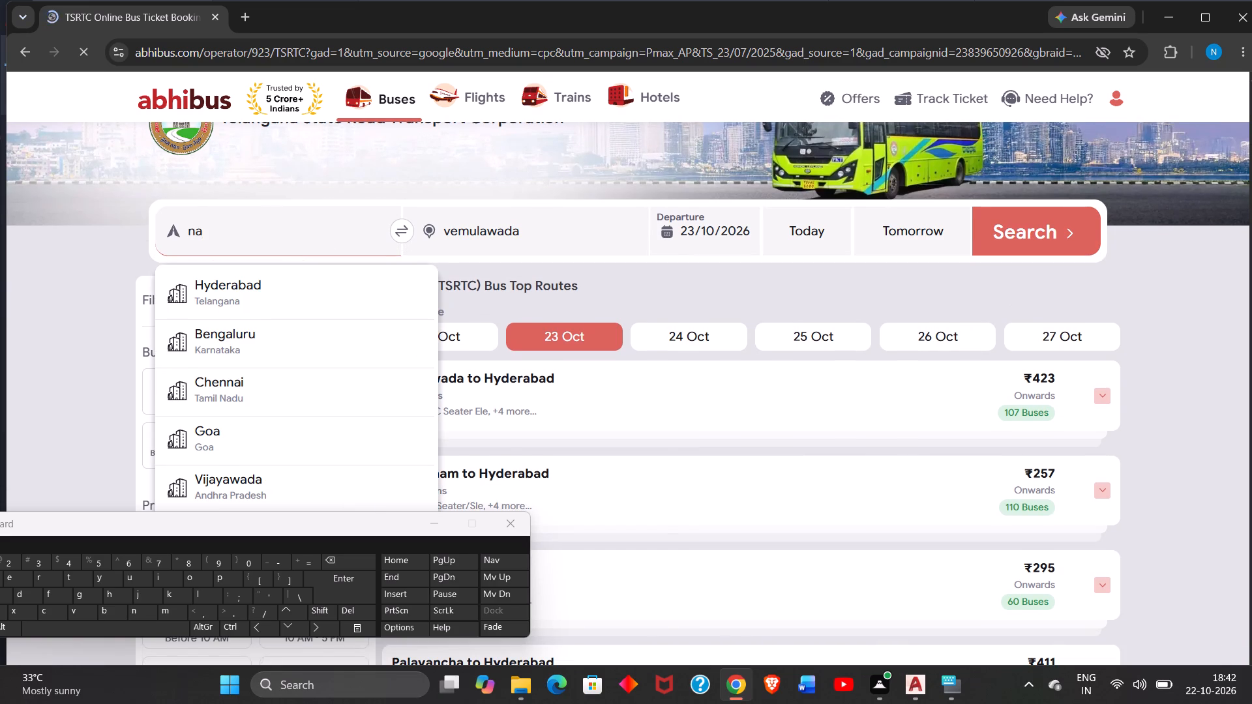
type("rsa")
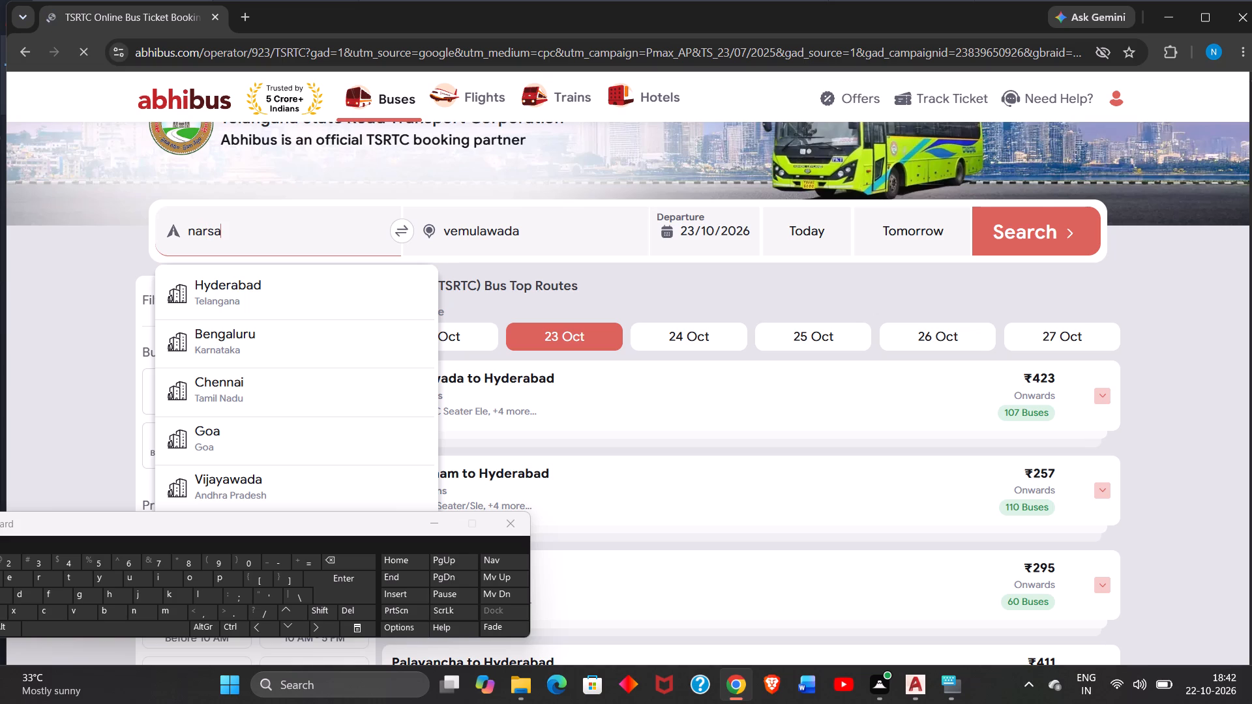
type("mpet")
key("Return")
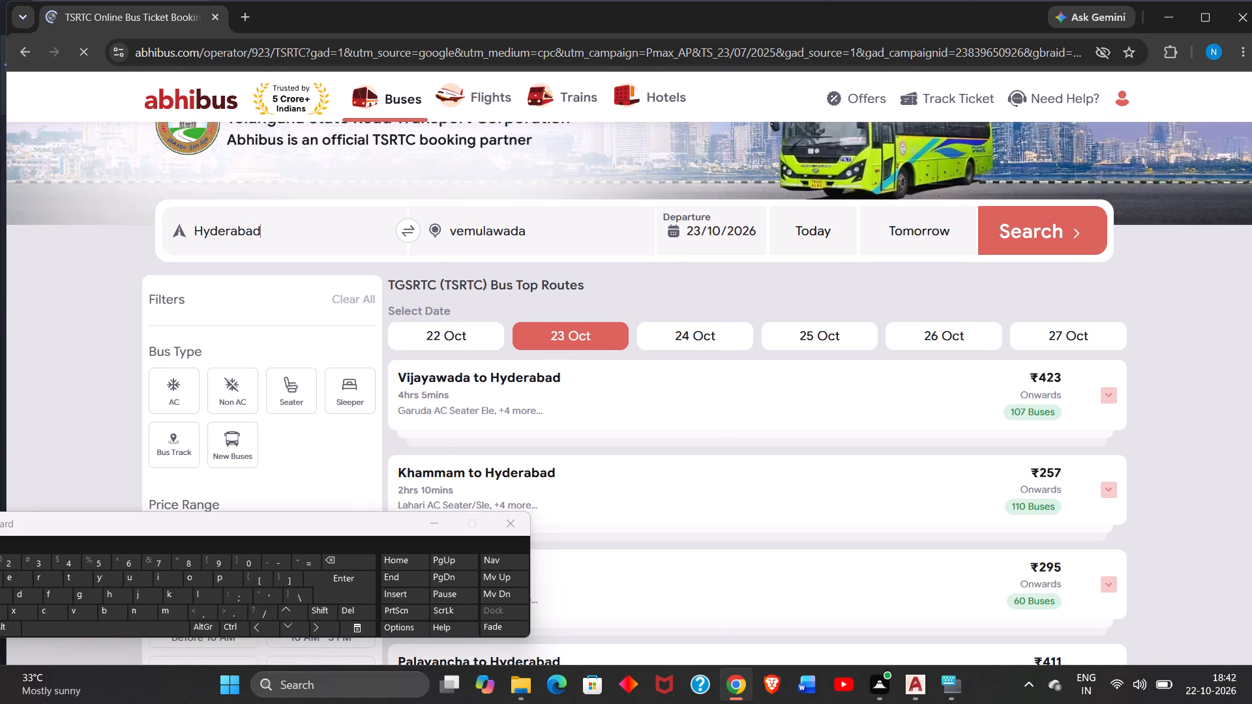
Replace the origin city Hyderabad with Narsampet and select it.
key("BackSpace")
key("BackSpace")
key("BackSpace")
key("BackSpace")
key("BackSpace")
key("BackSpace")
key("BackSpace")
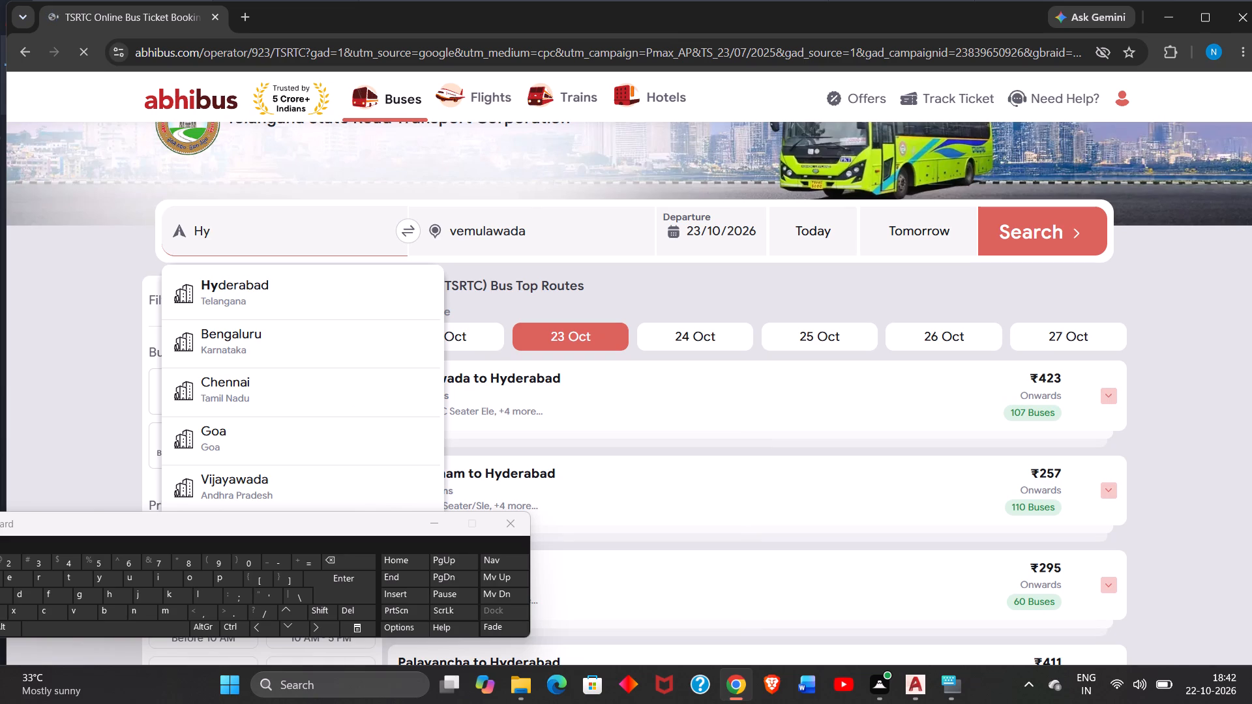
key("BackSpace")
key("BackSpace")
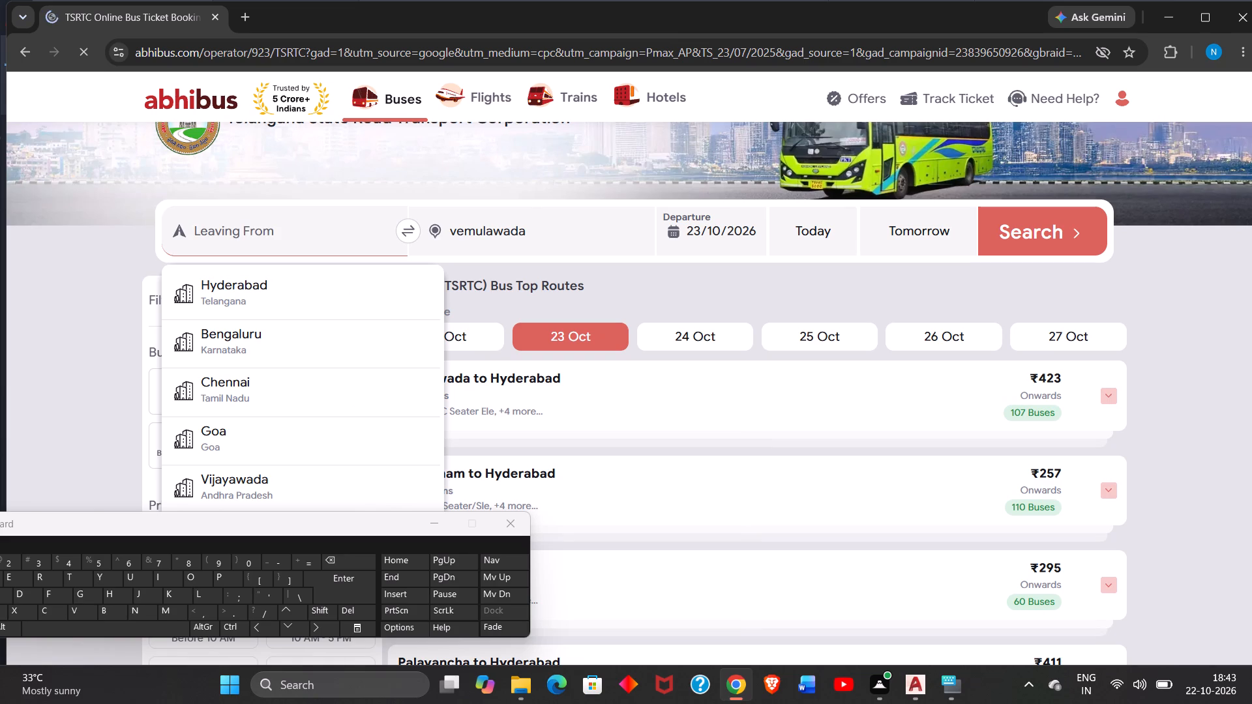
key("n")
type("ar")
type("samp")
type("et")
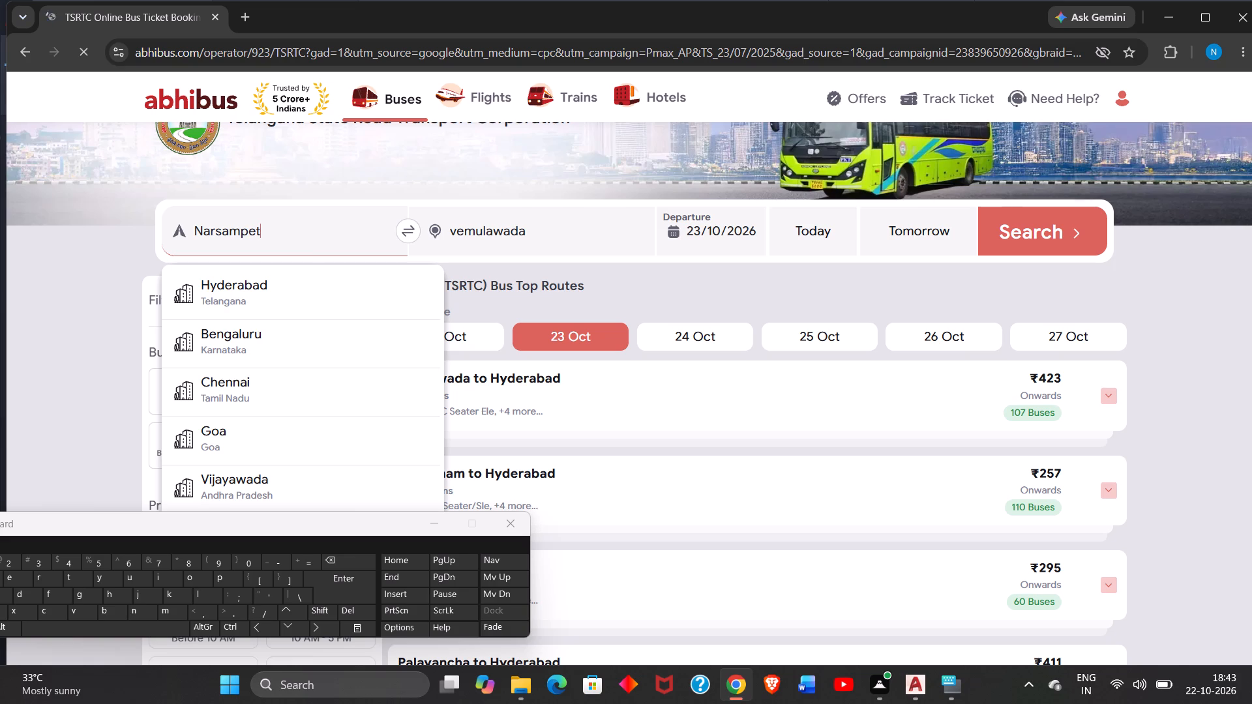
left_click(318, 283)
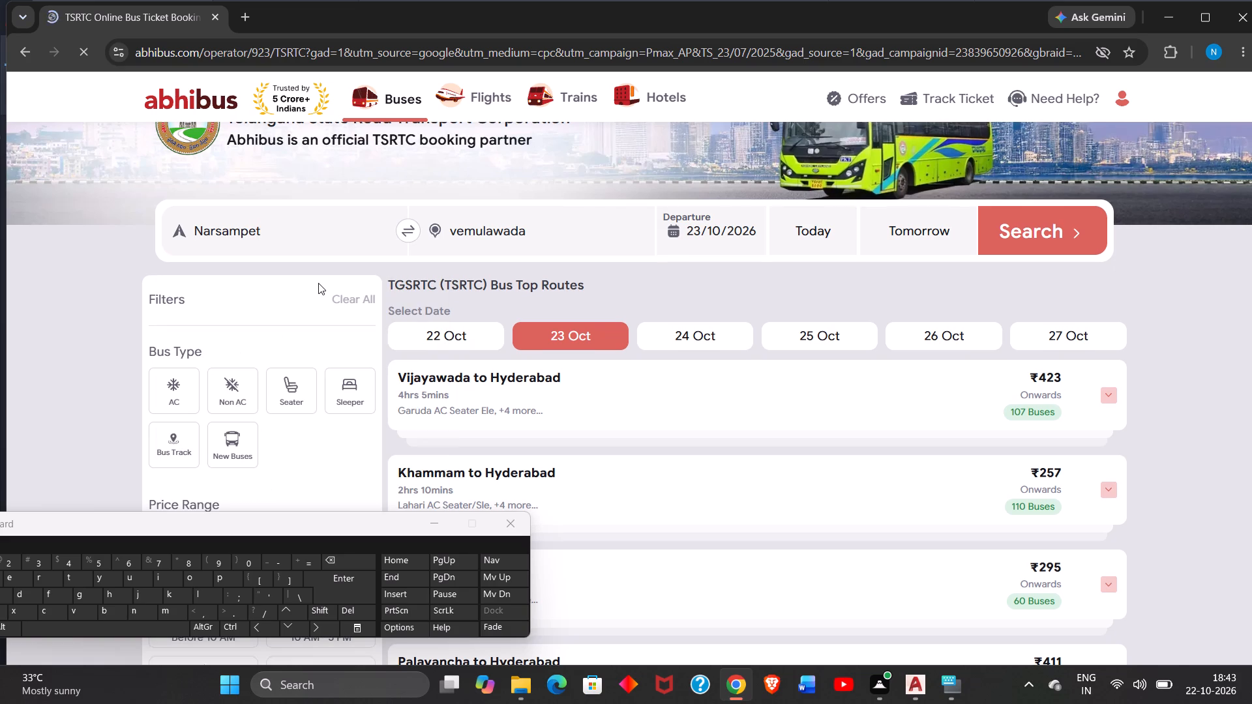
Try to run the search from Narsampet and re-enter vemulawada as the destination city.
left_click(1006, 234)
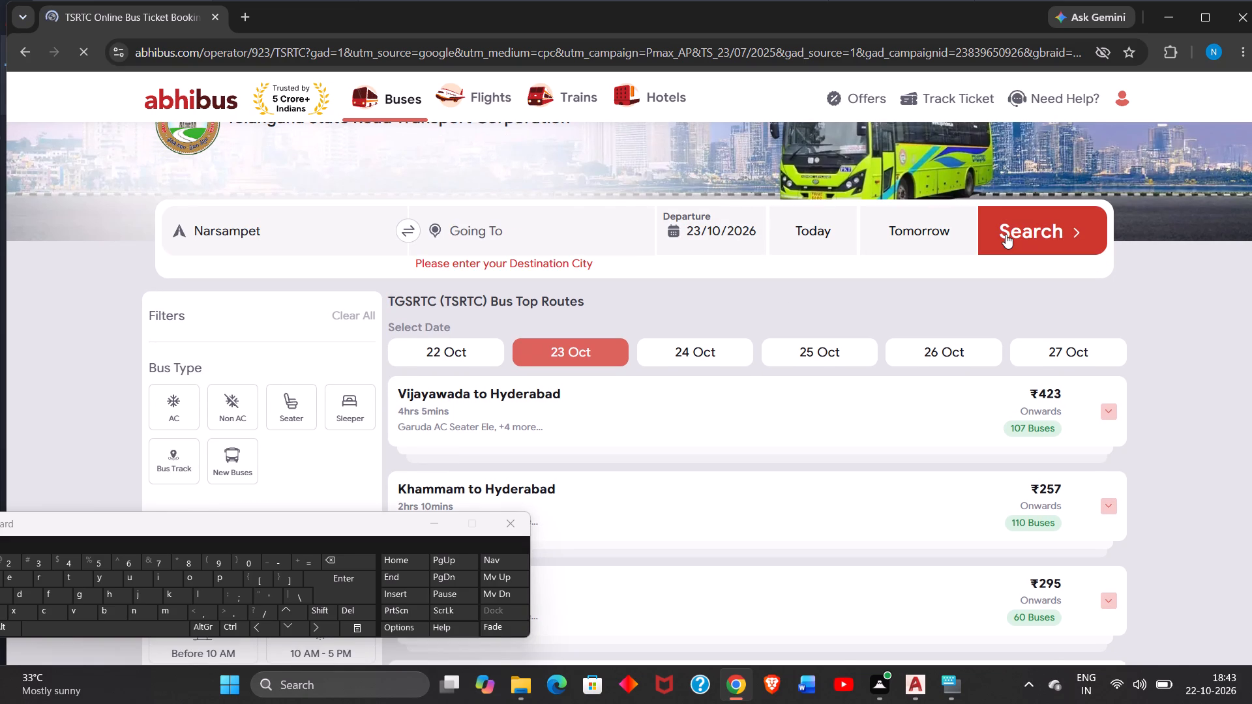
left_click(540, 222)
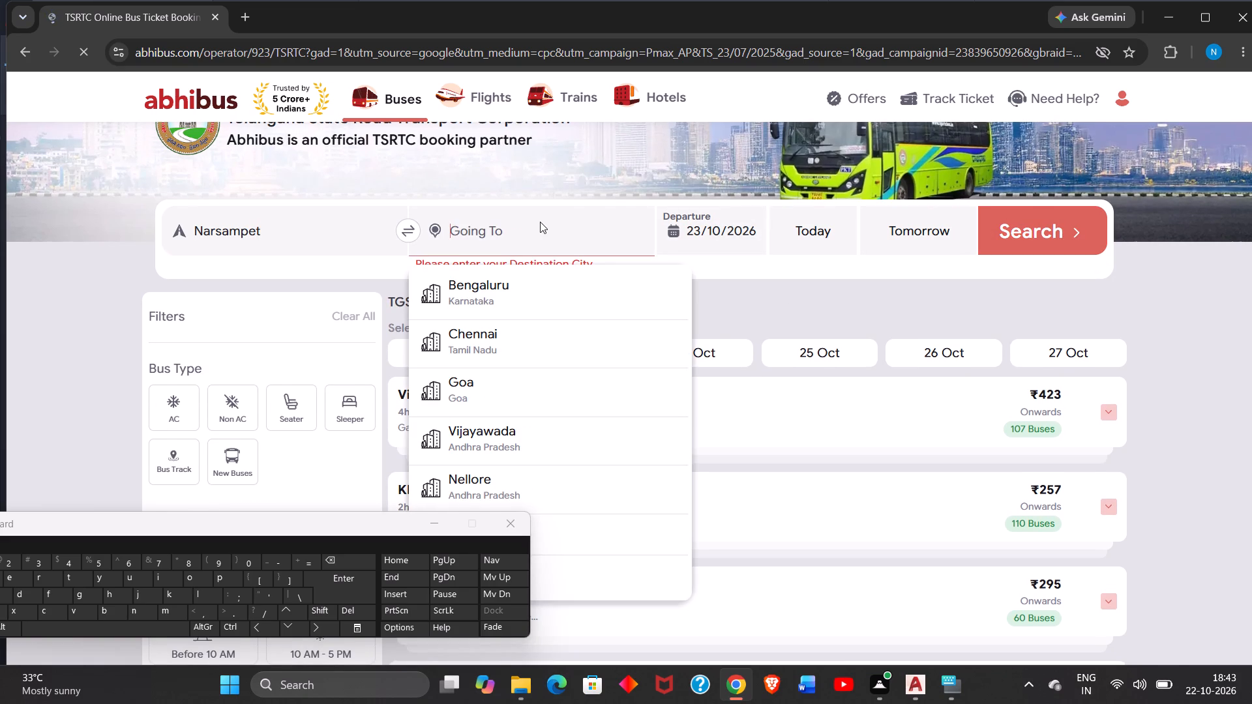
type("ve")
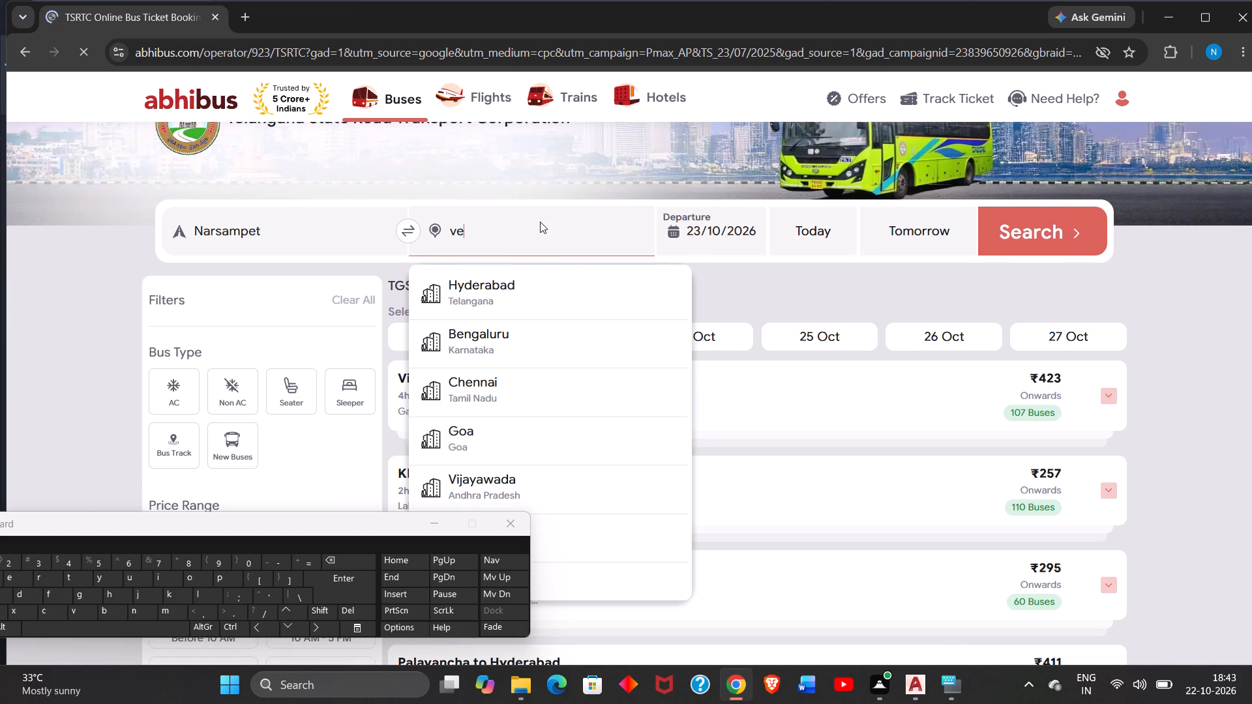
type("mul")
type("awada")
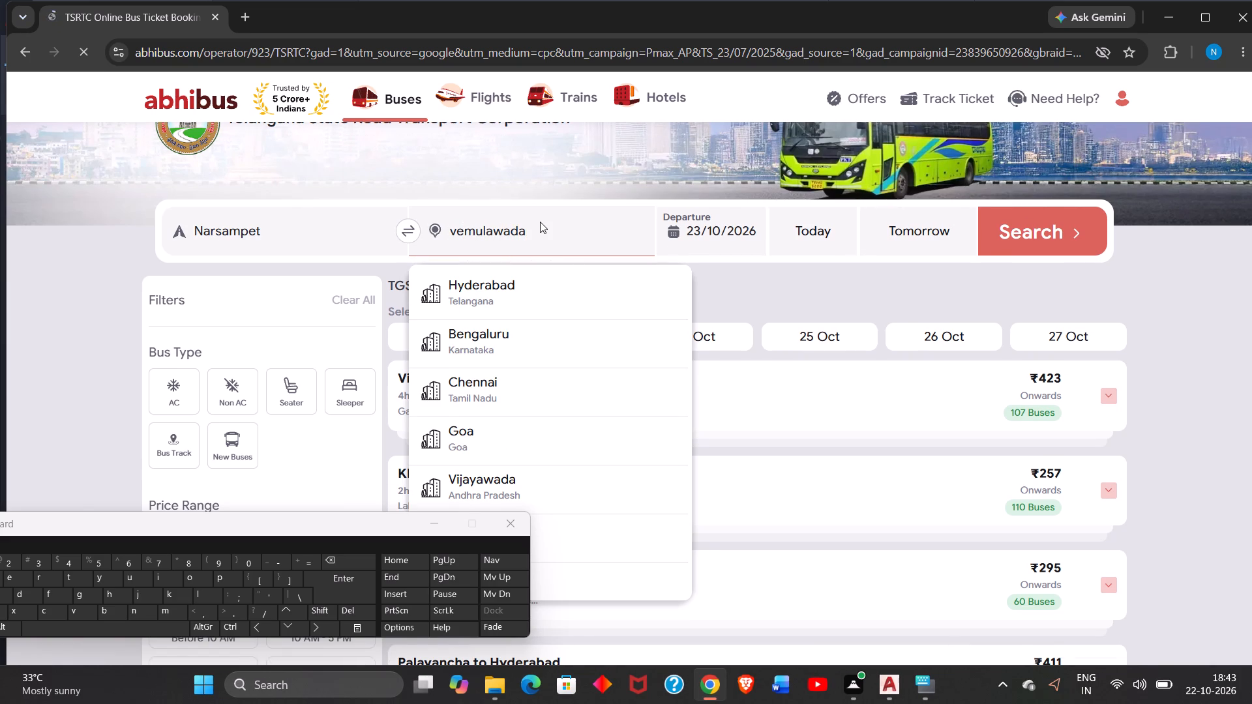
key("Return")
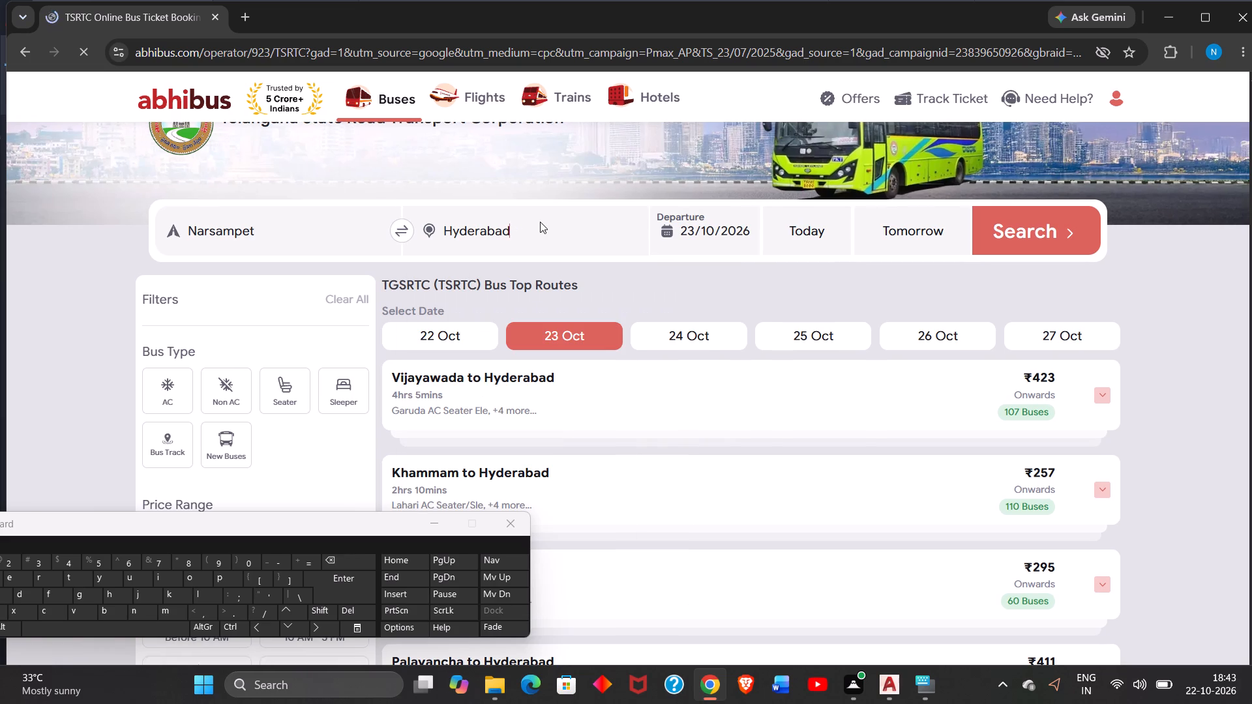
Replace the destination with Karimnagar, Telangana, and search for buses from Narsampet to Karimnagar on 23/10/2026.
key("BackSpace")
key("BackSpace")
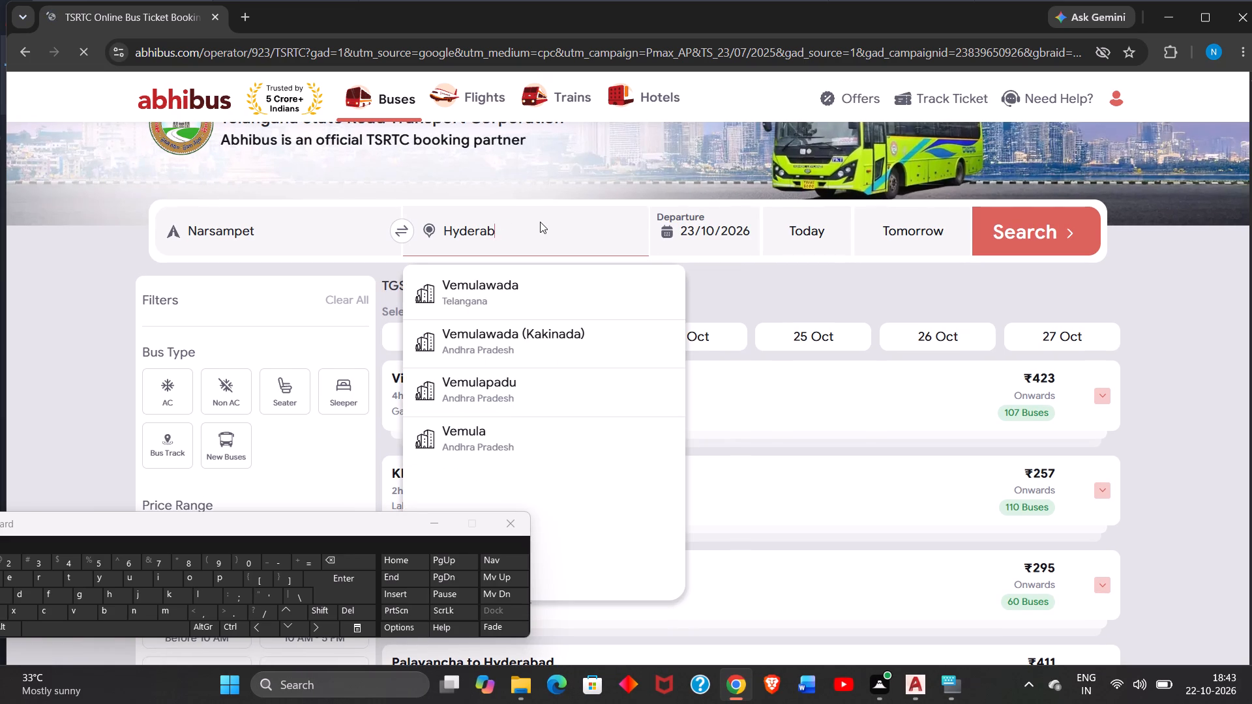
key("BackSpace")
key("BackSpace")
key("BackSpace")
key("BackSpace")
key("BackSpace")
key("BackSpace")
key("BackSpace")
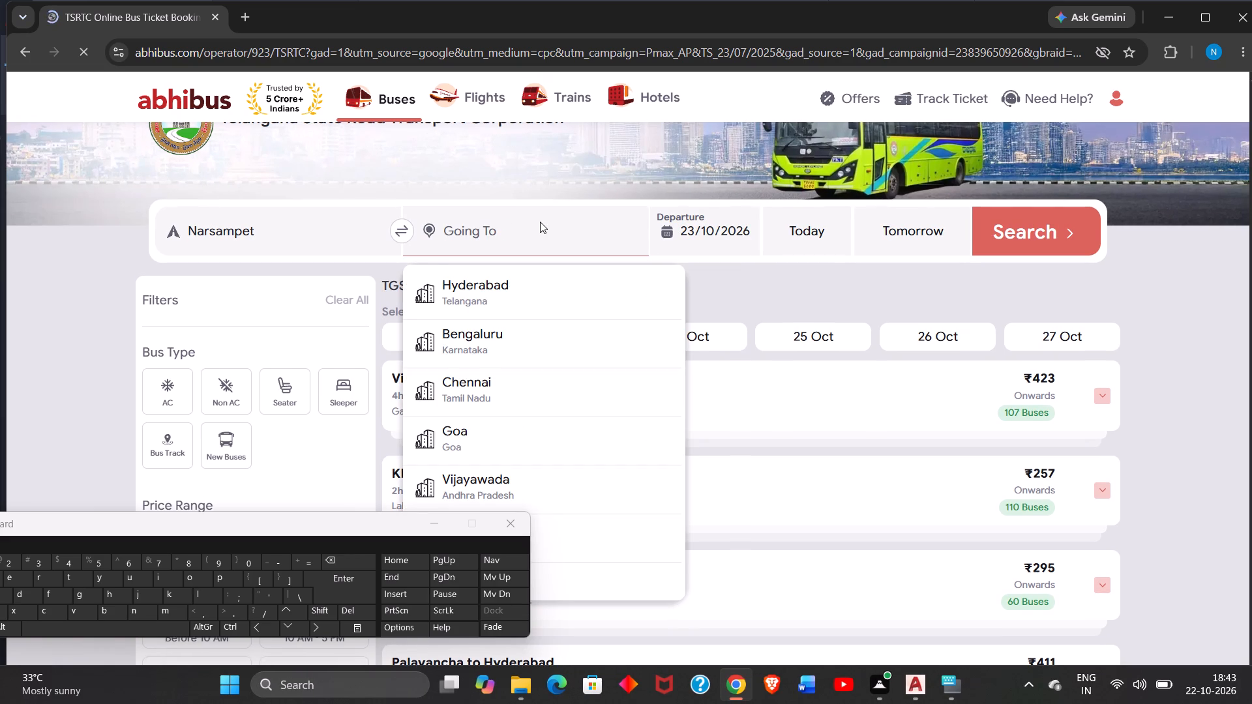
key("k")
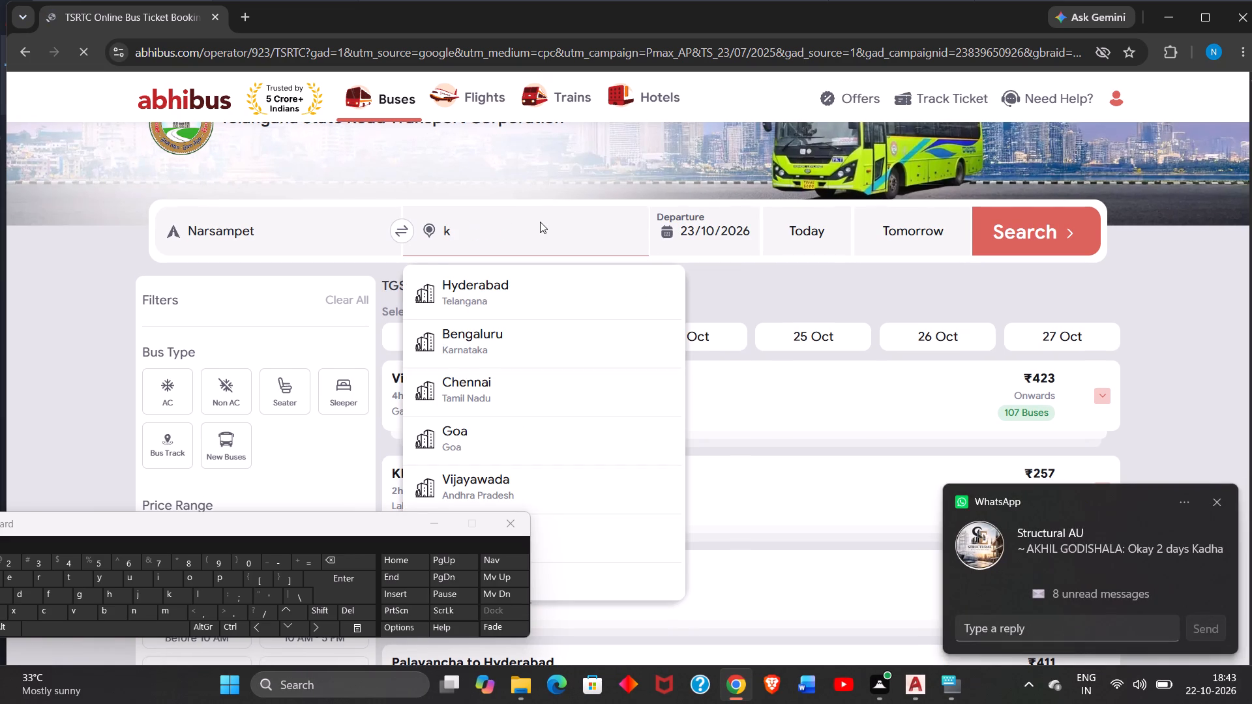
type("ar")
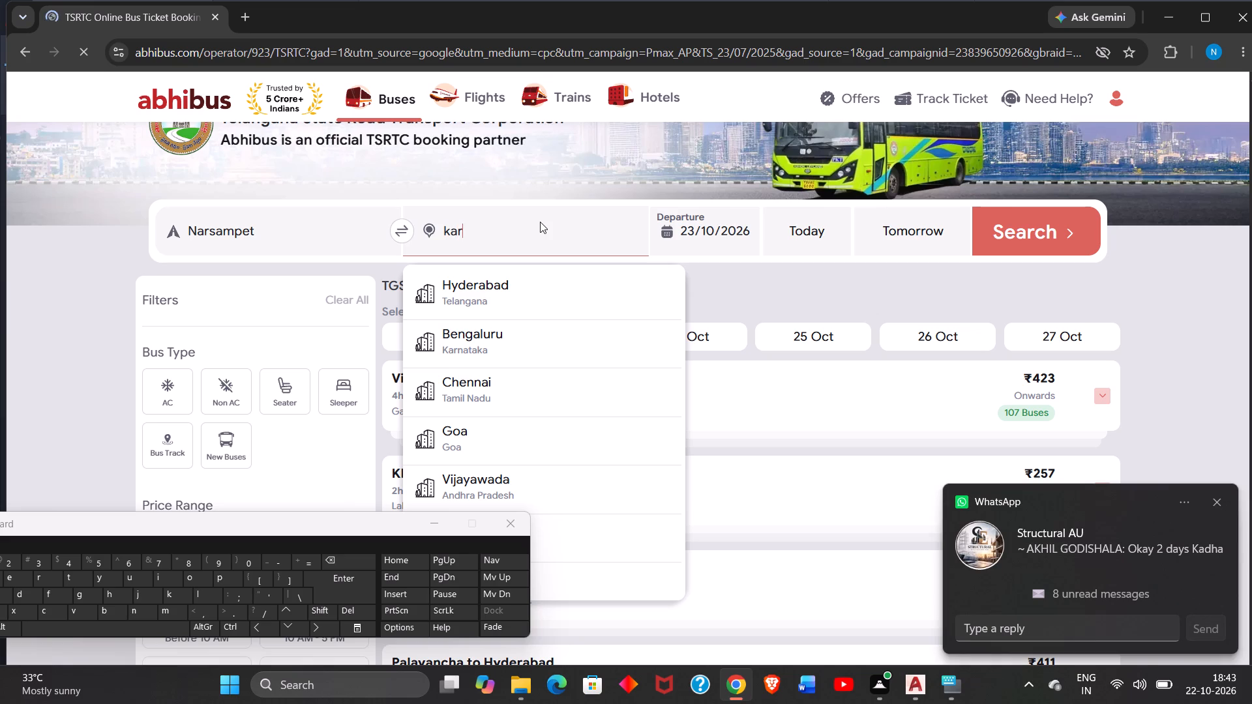
type("im")
key("n")
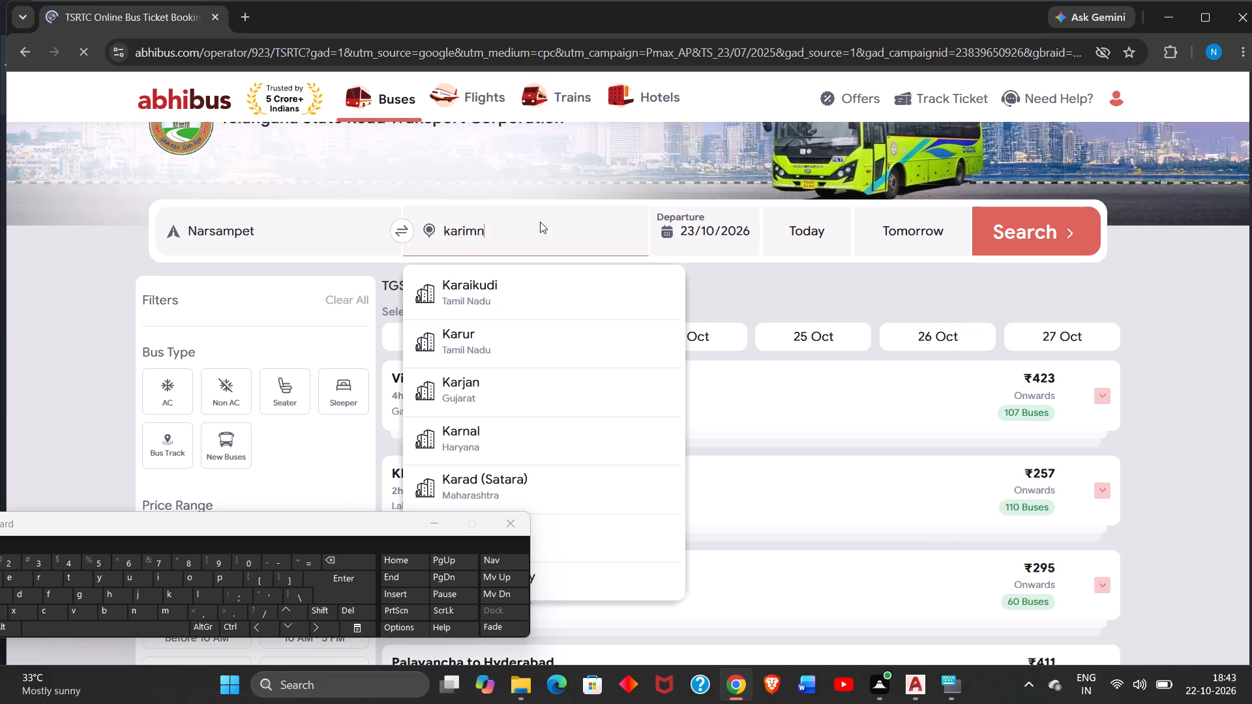
key("a")
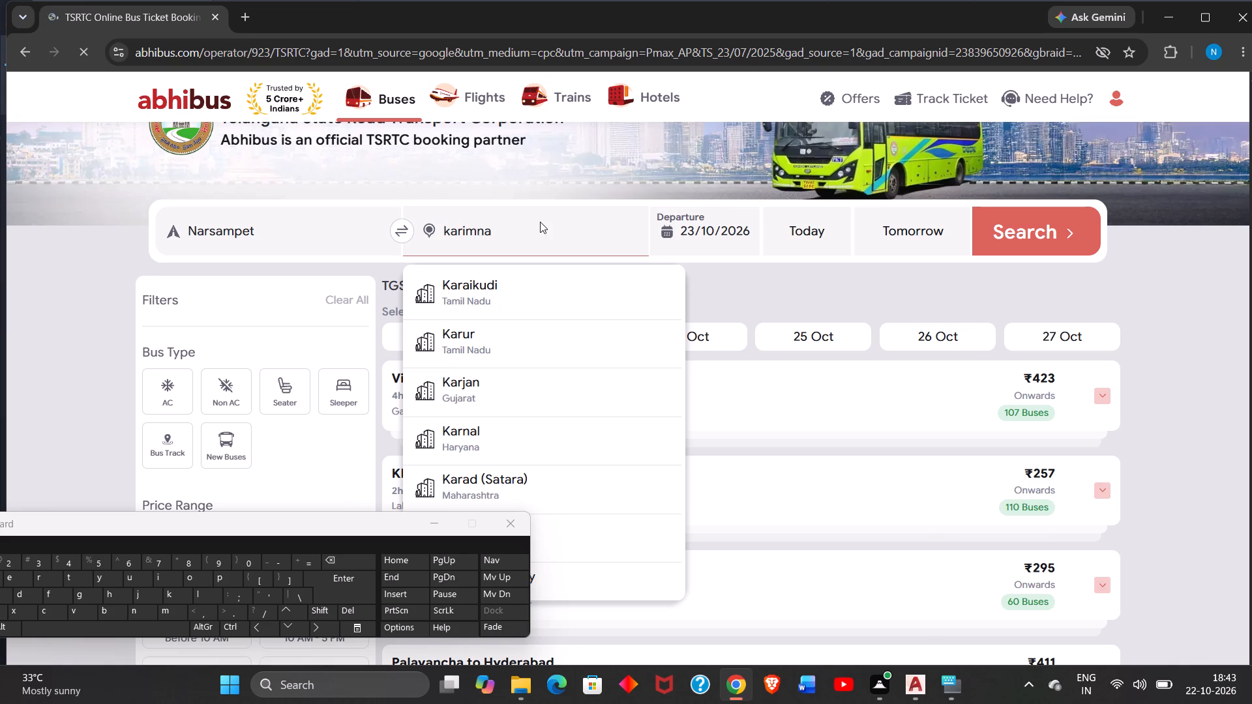
type("gar")
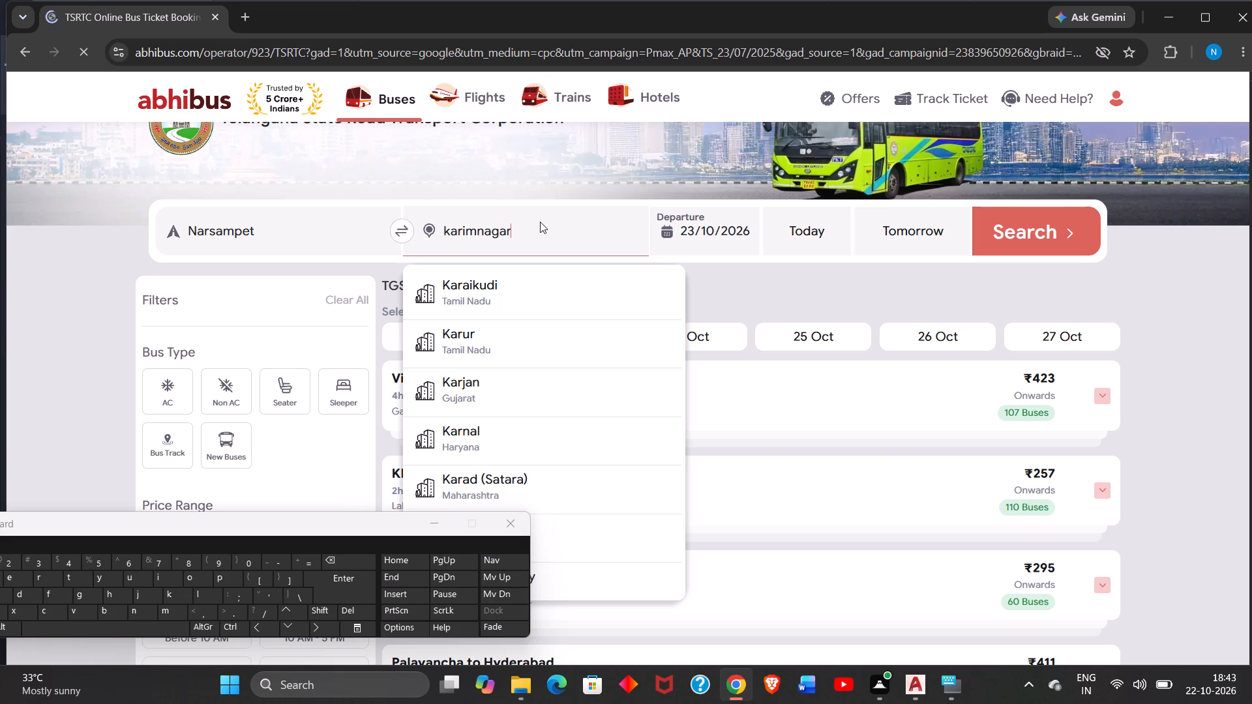
left_click(979, 227)
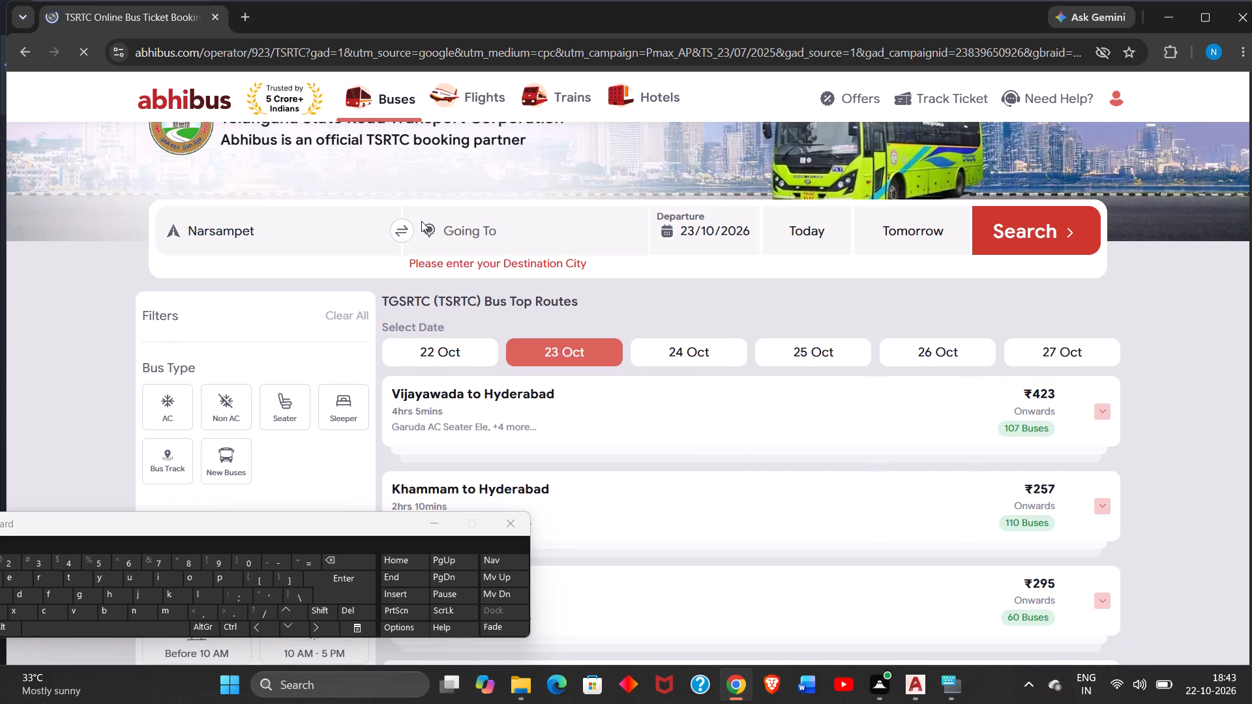
left_click(479, 237)
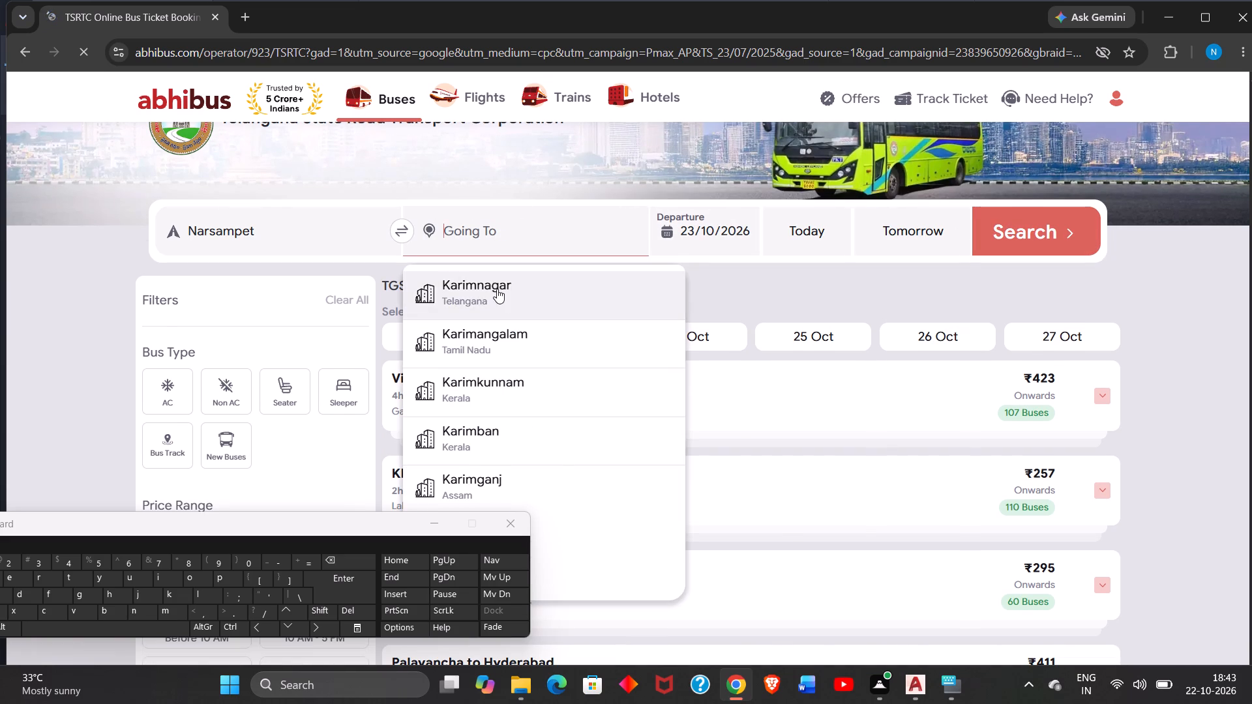
left_click(497, 289)
left_click(1024, 225)
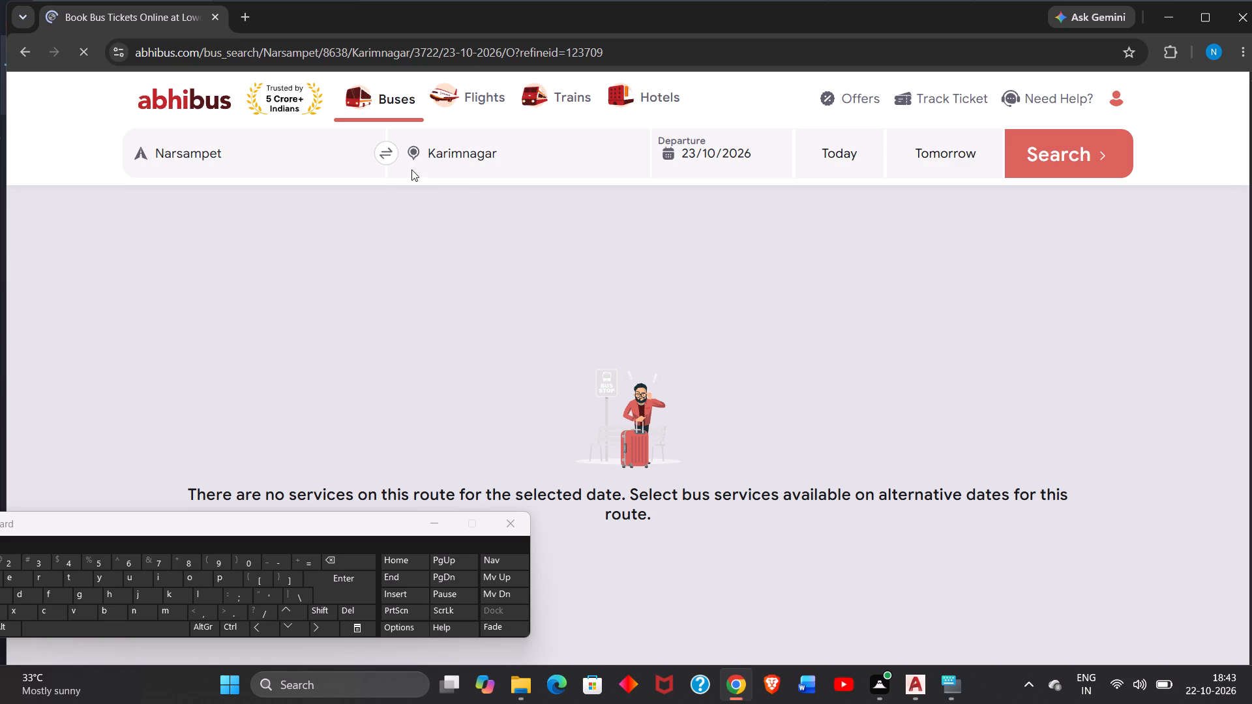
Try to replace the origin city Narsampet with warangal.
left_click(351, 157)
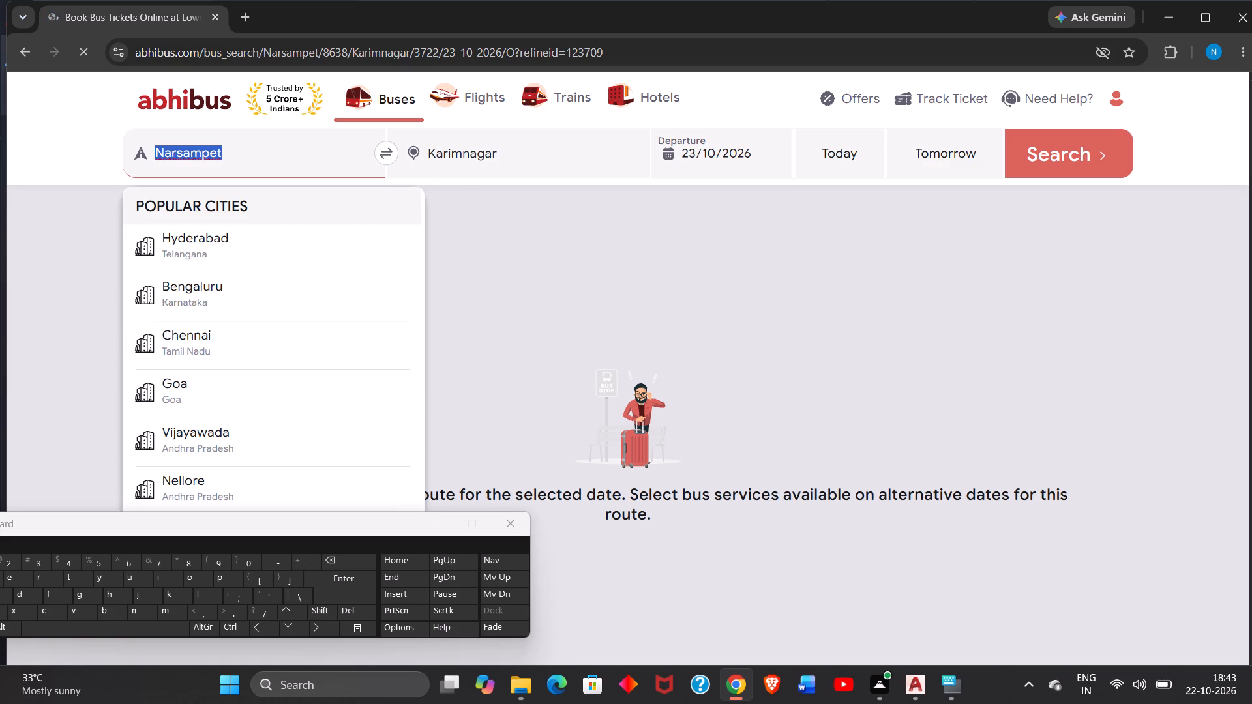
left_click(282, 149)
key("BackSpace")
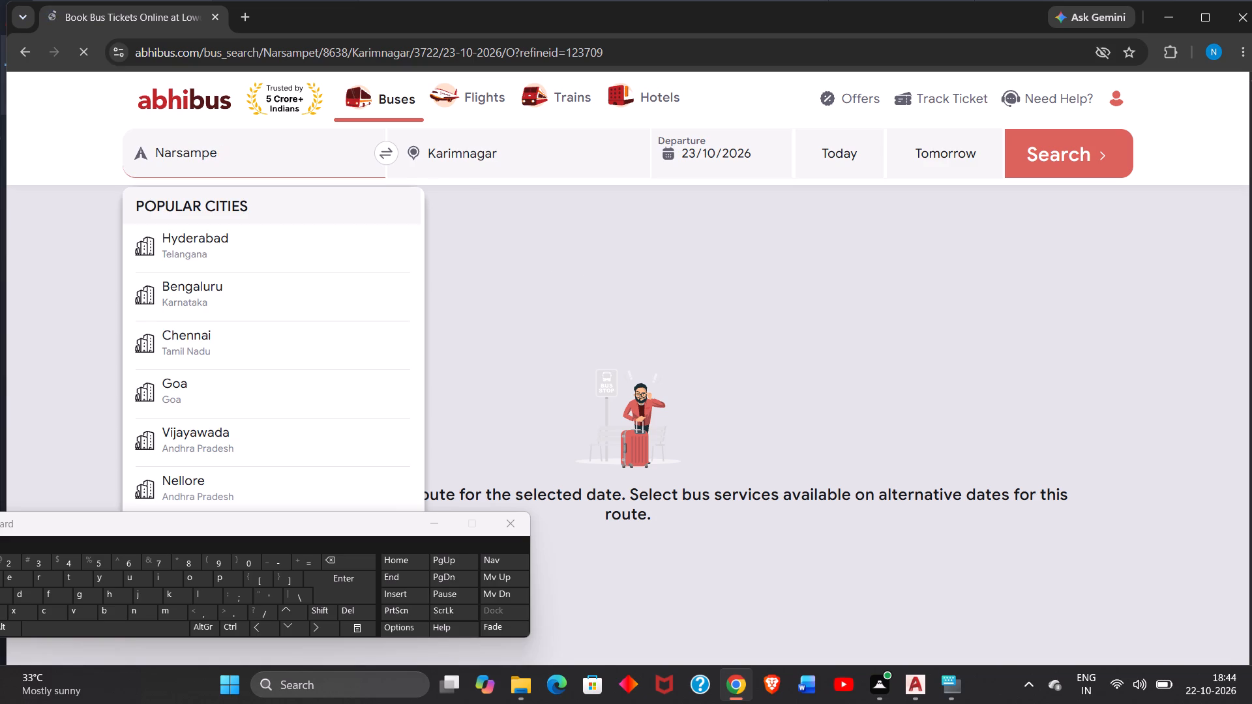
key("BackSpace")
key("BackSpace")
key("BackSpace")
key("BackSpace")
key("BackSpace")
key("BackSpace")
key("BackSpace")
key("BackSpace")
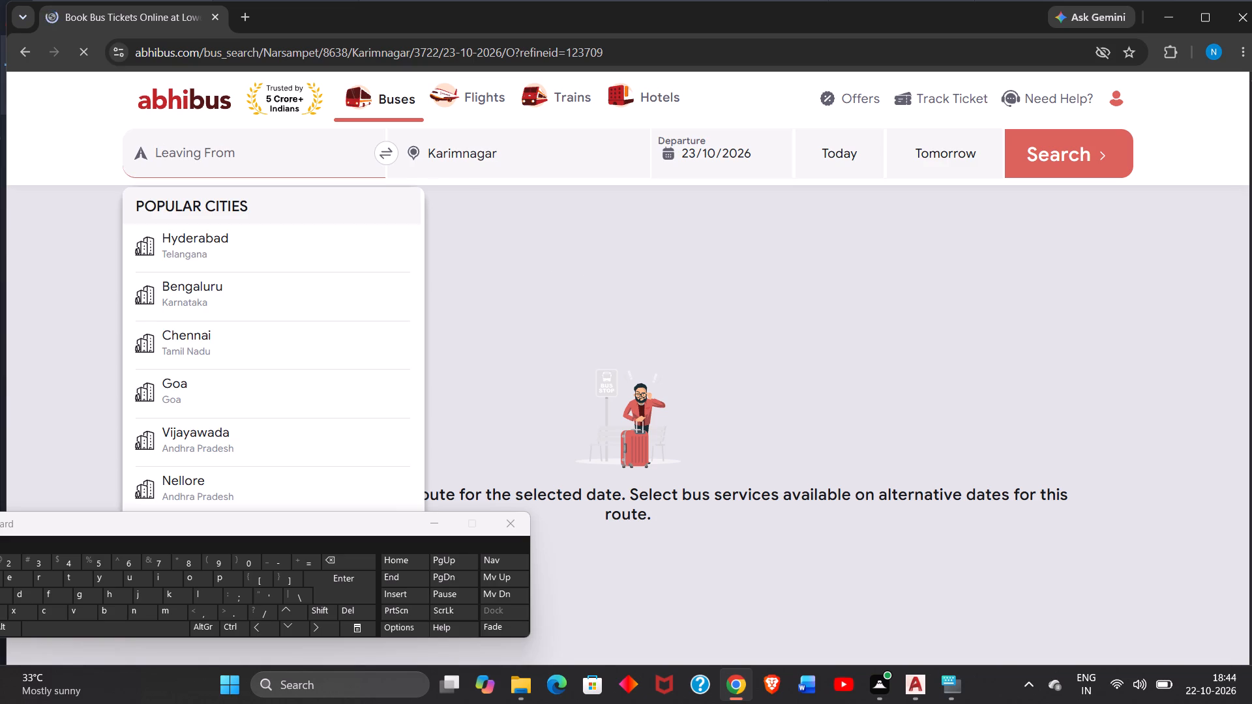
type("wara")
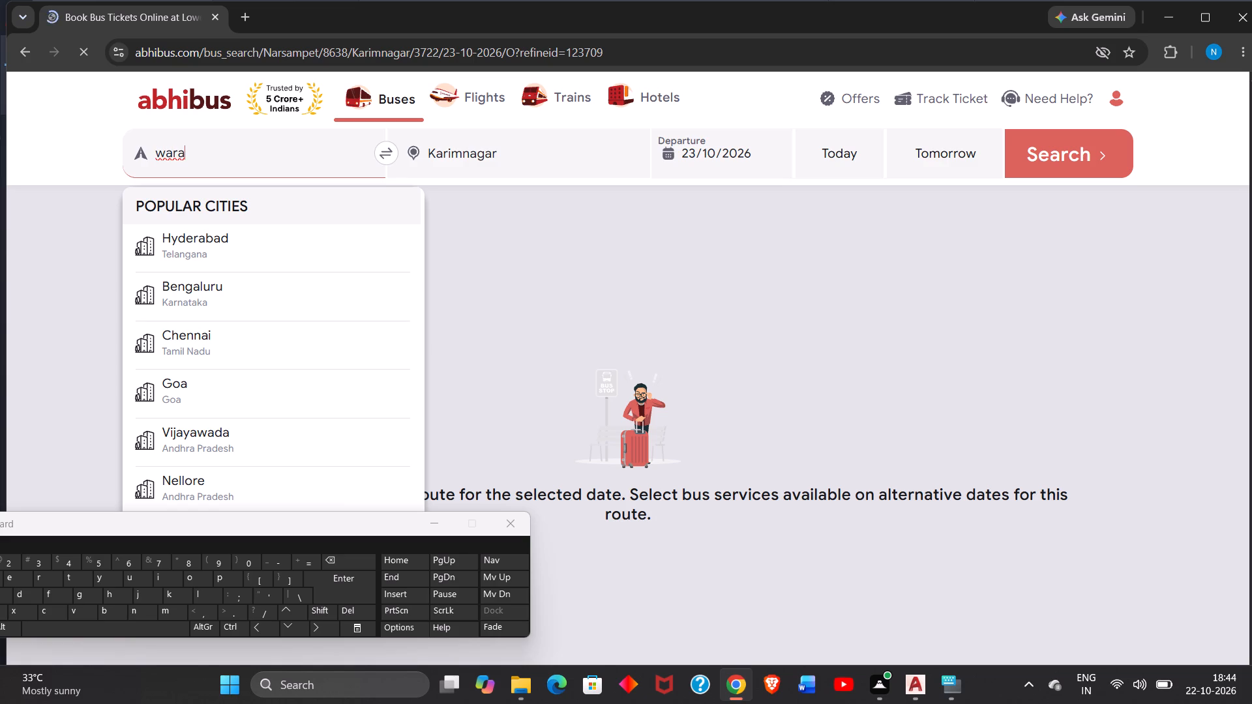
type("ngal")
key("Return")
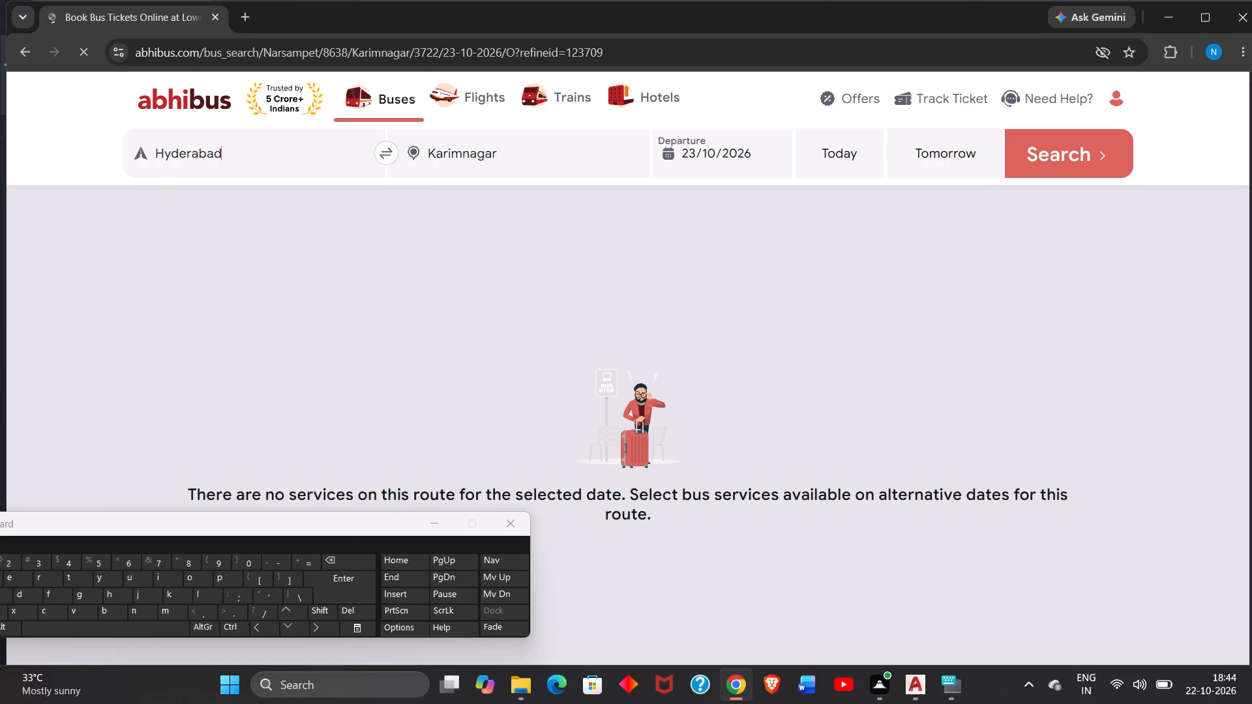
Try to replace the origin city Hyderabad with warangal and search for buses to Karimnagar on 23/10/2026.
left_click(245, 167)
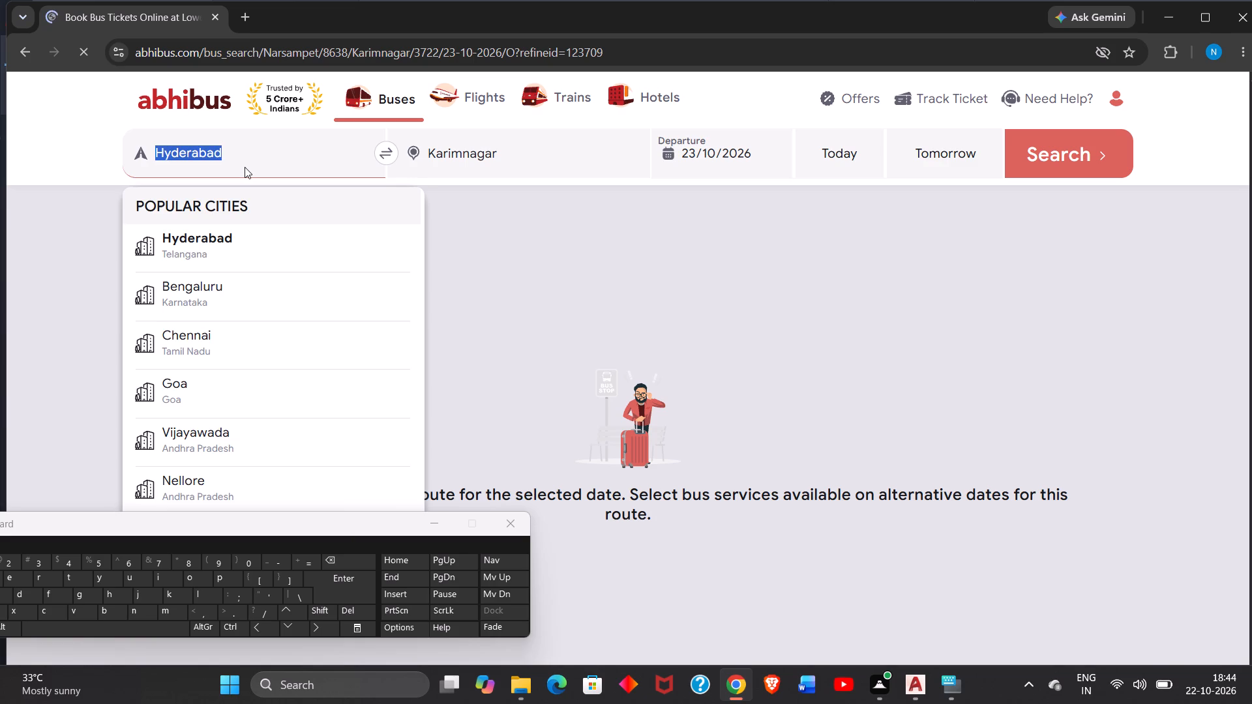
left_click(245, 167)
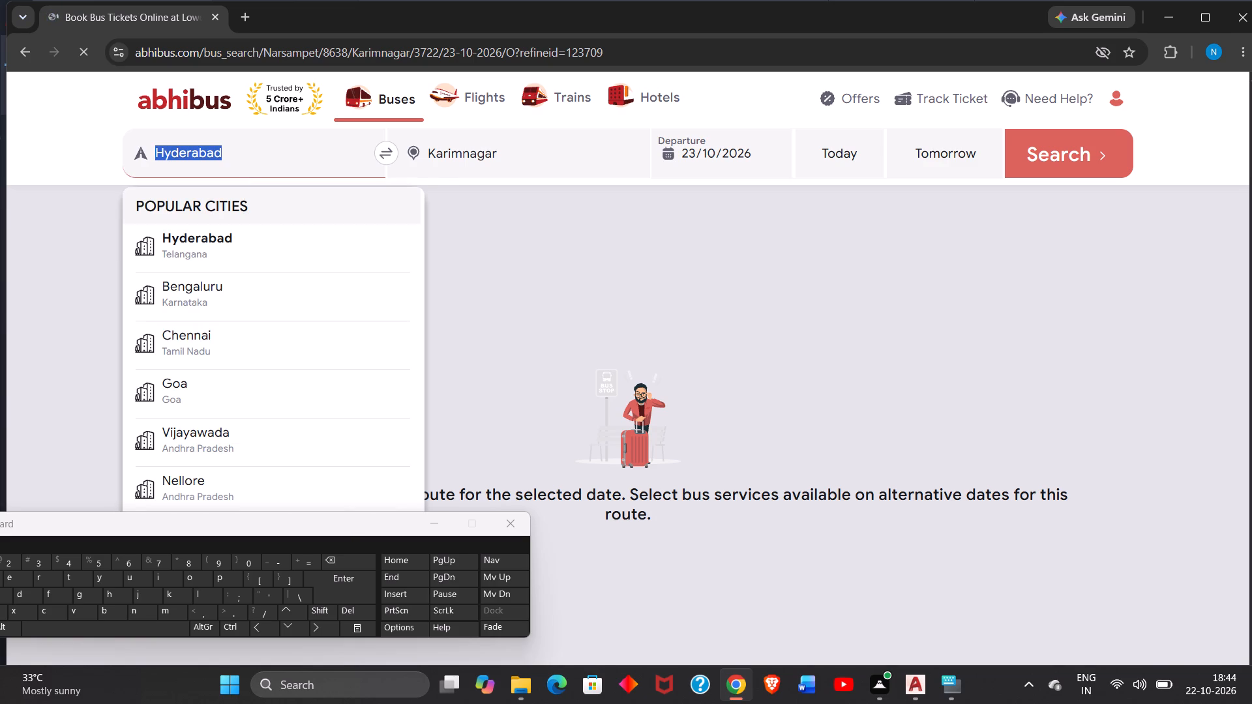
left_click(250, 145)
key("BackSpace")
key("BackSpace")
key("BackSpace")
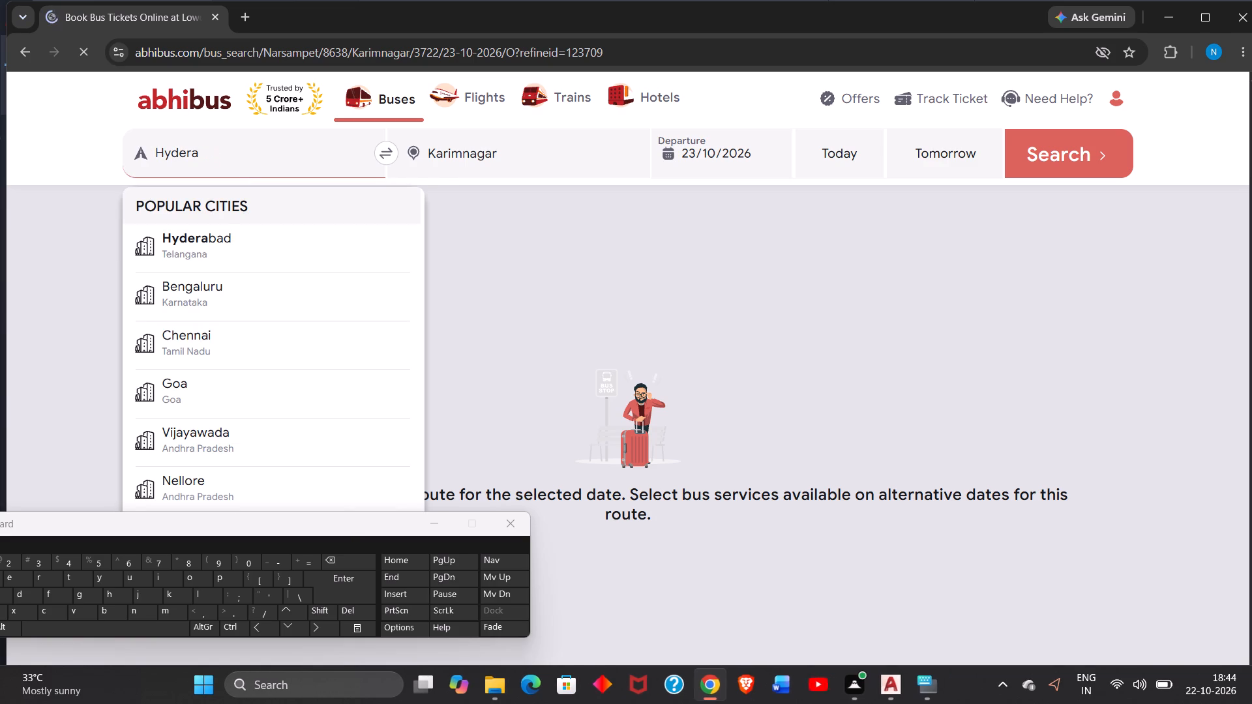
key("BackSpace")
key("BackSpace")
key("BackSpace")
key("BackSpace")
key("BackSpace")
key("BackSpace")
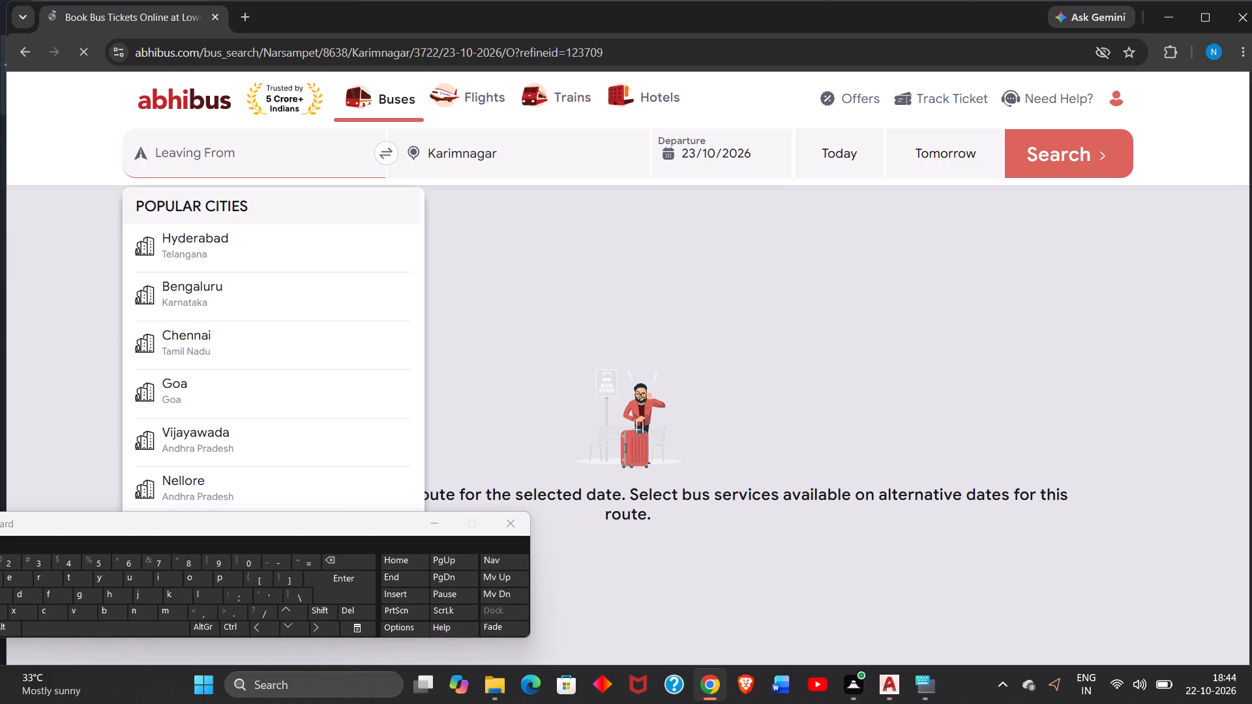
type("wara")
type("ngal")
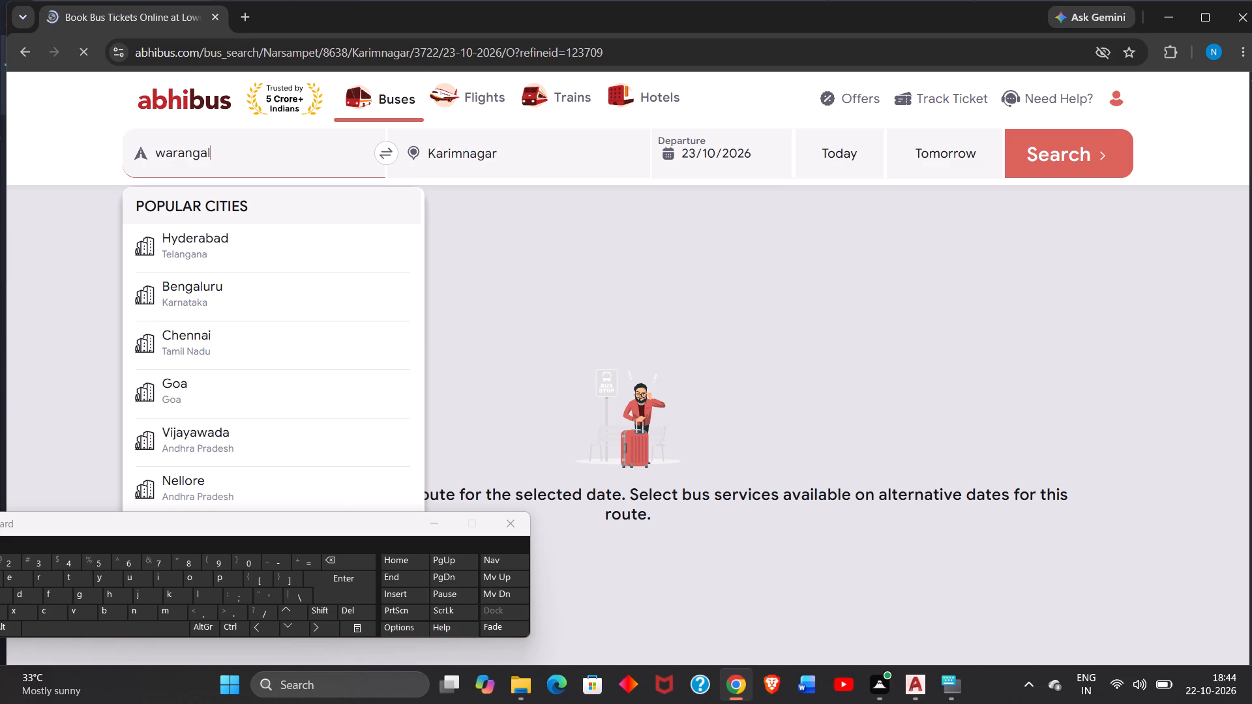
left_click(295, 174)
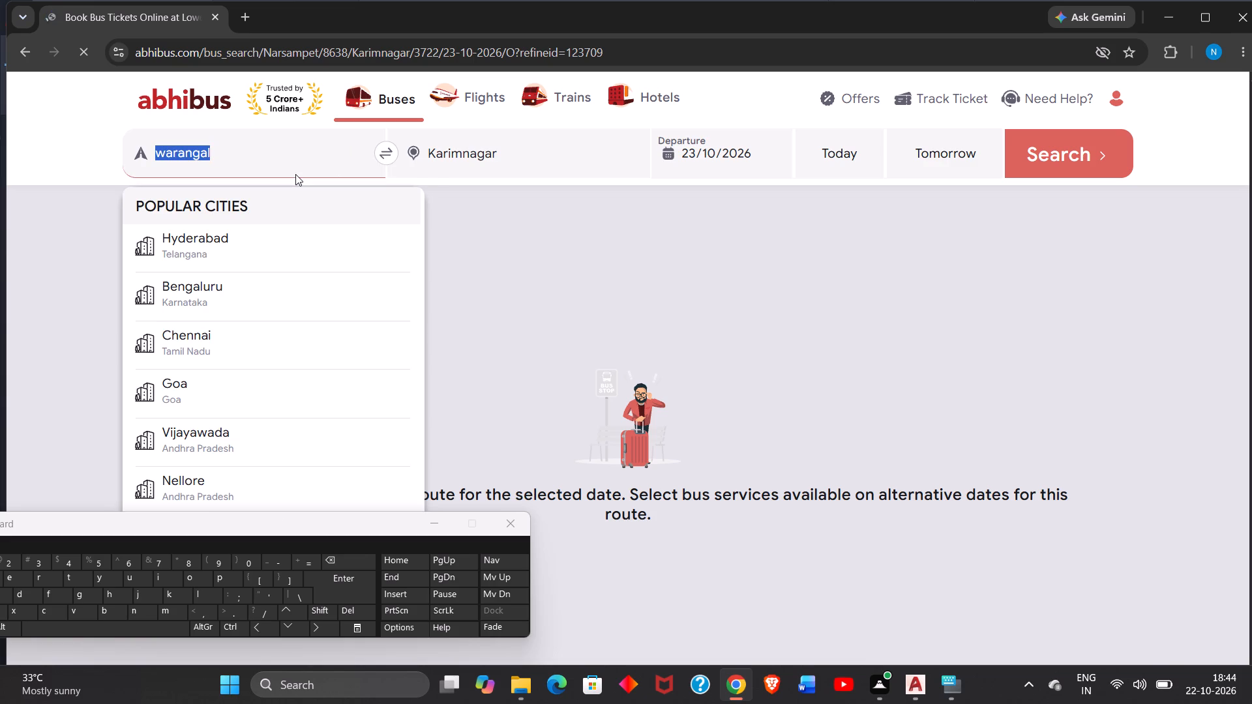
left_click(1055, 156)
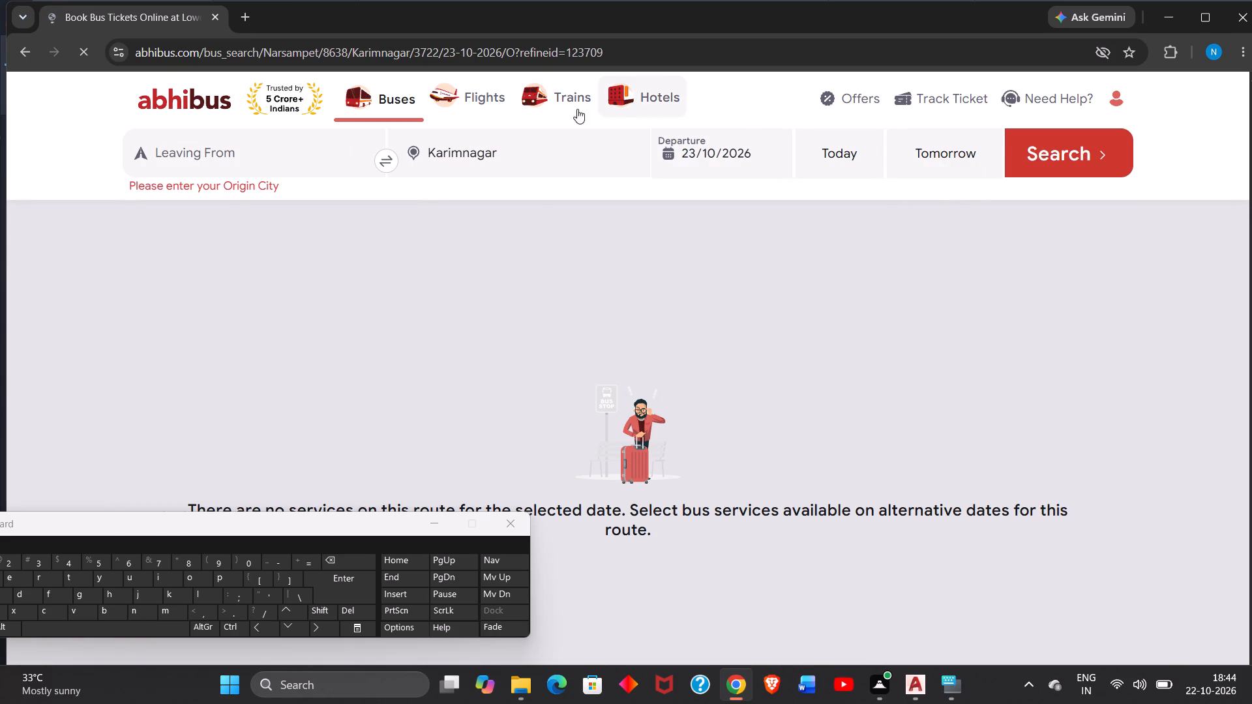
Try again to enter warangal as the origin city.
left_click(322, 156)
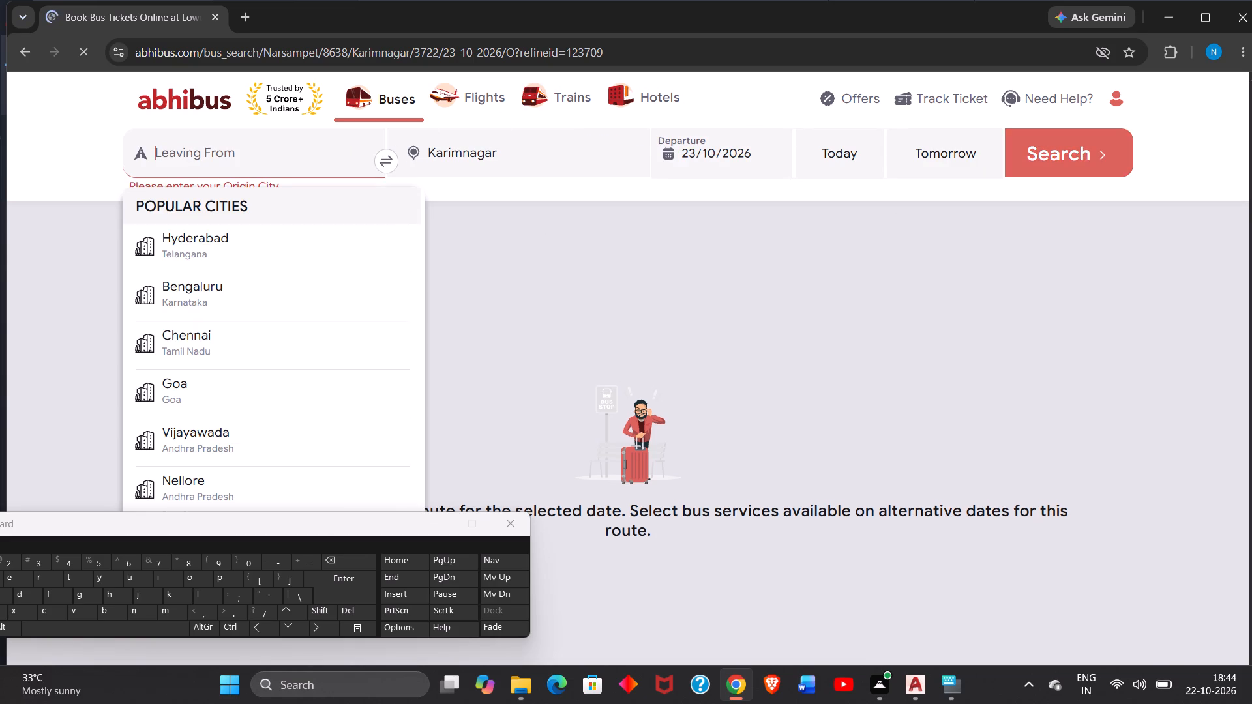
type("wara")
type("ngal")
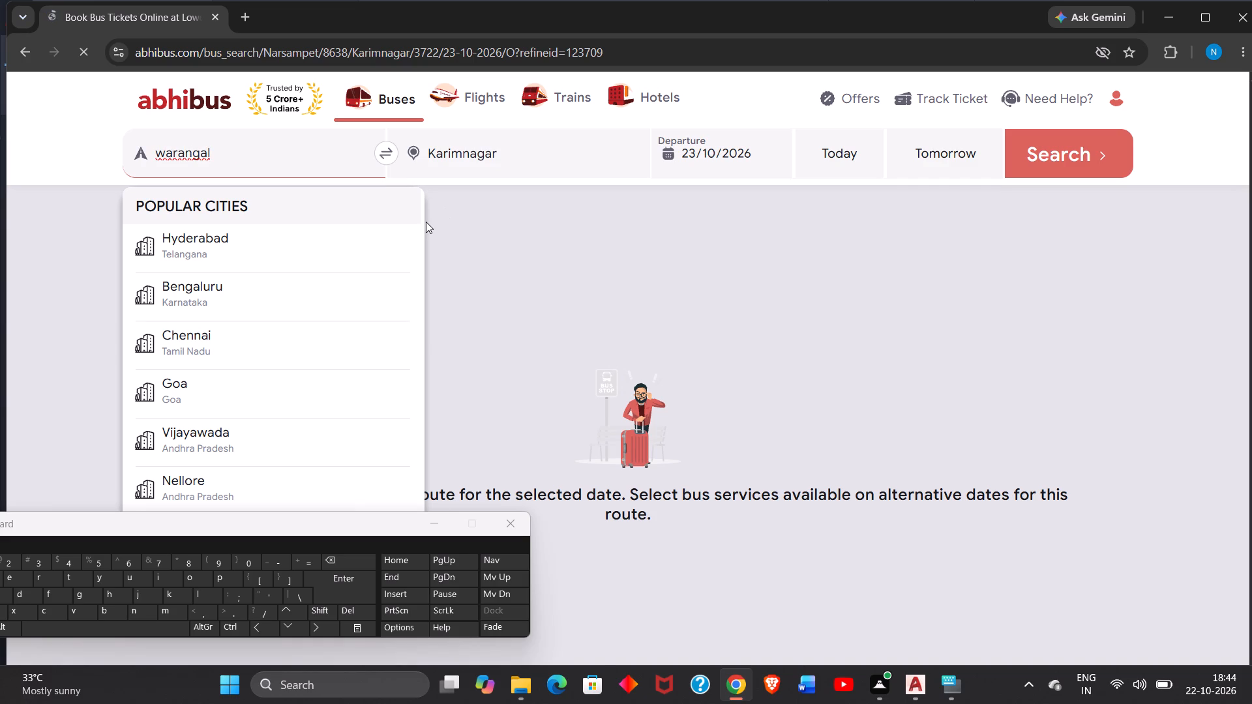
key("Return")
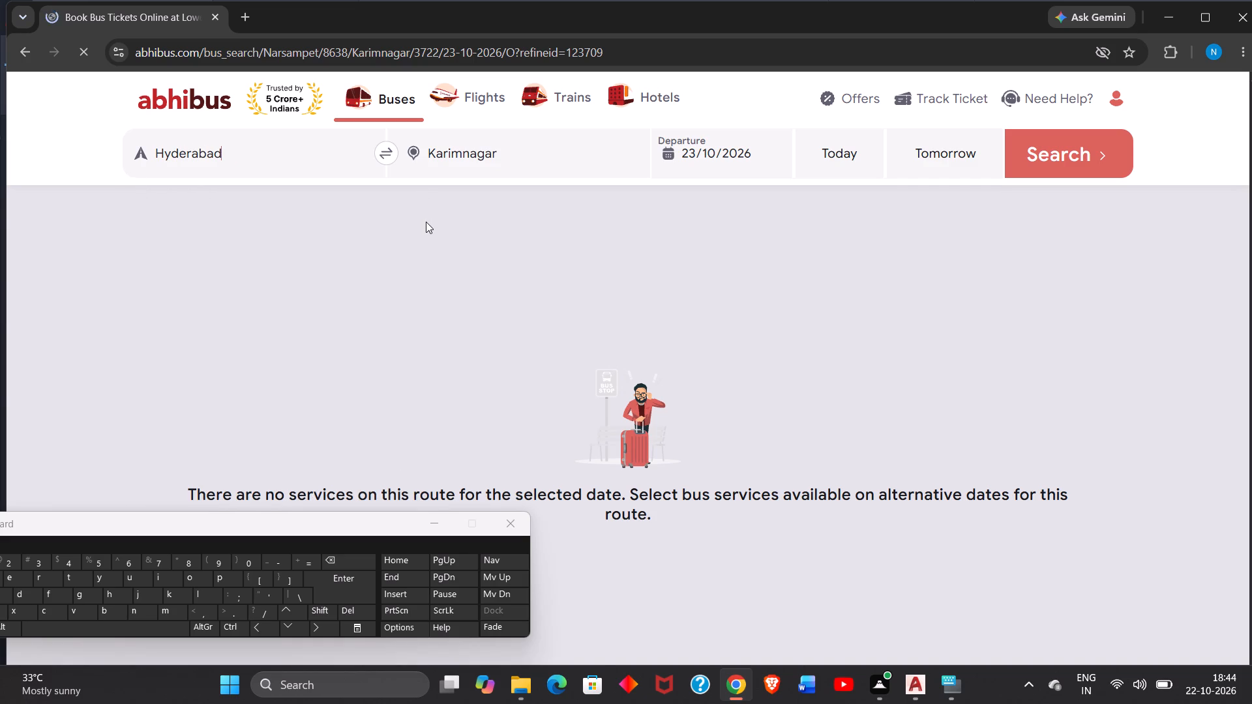
Replace the origin city Hyderabad with hanamkonda and run the bus search to Karimnagar for 23/10/2026.
key("BackSpace")
key("BackSpace")
key("BackSpace")
key("BackSpace")
key("BackSpace")
key("BackSpace")
key("BackSpace")
key("BackSpace")
key("BackSpace")
key("BackSpace")
key("BackSpace")
key("BackSpace")
key("BackSpace")
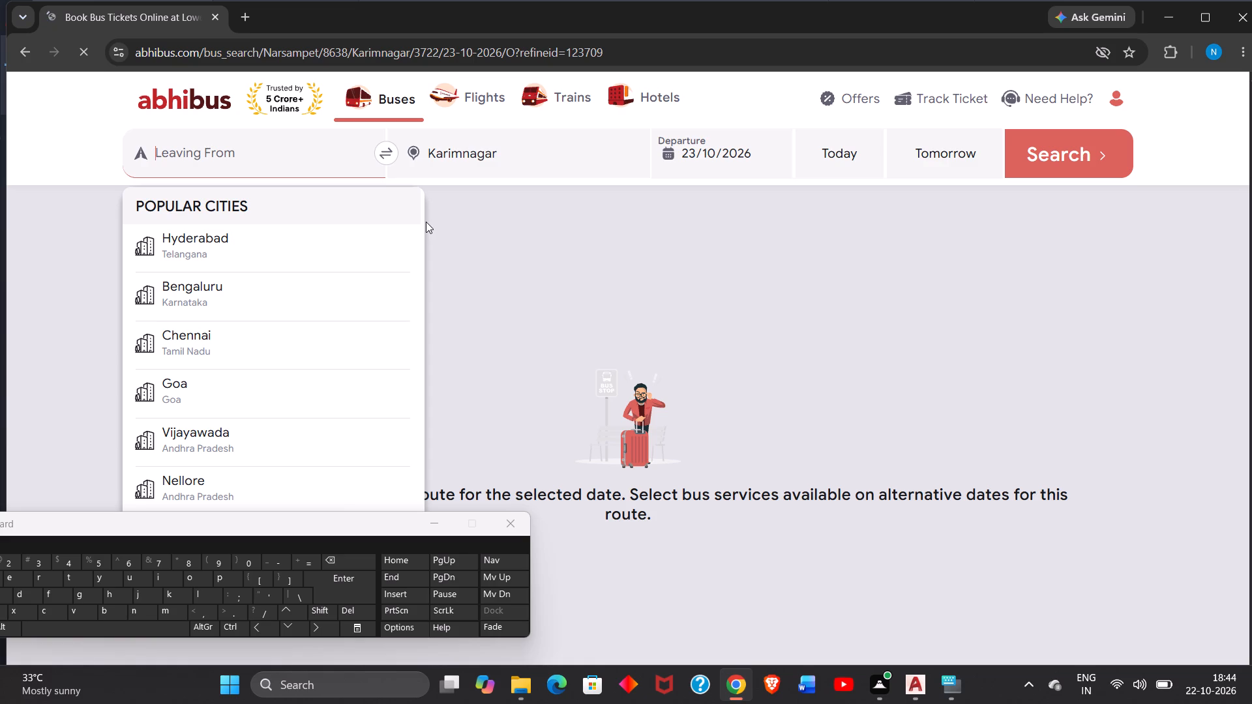
type("hanamkon")
type("da")
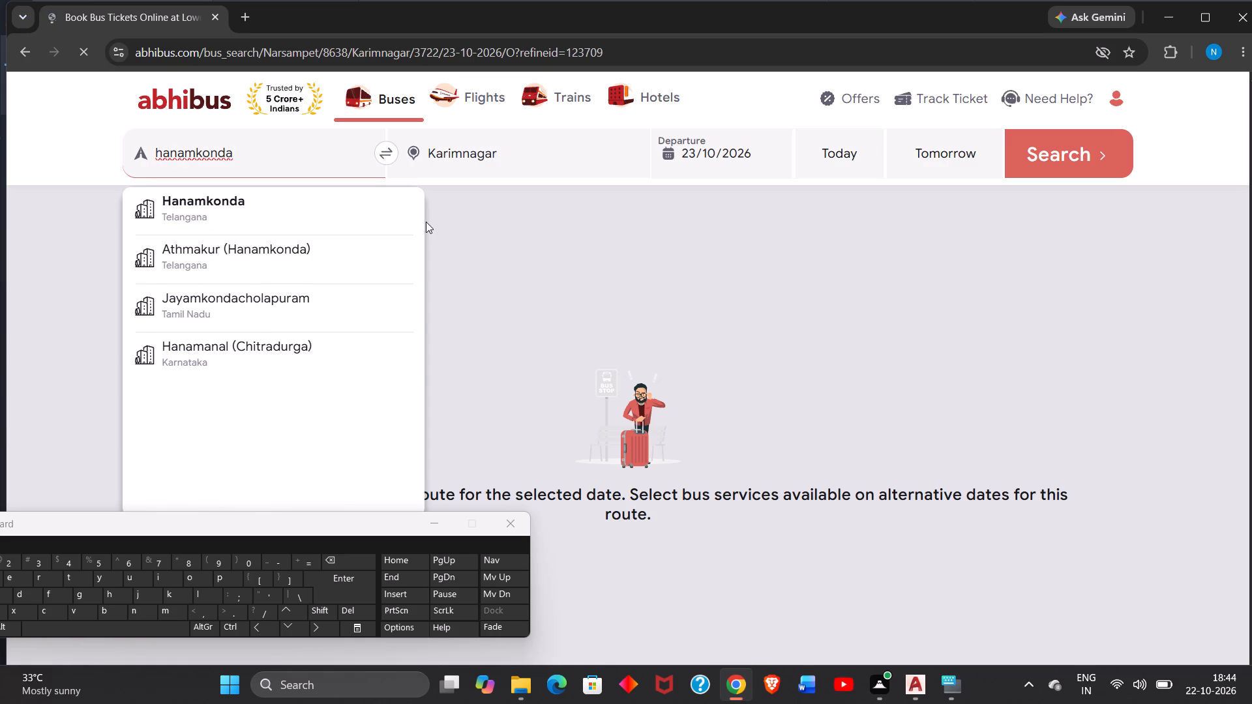
left_click(1095, 158)
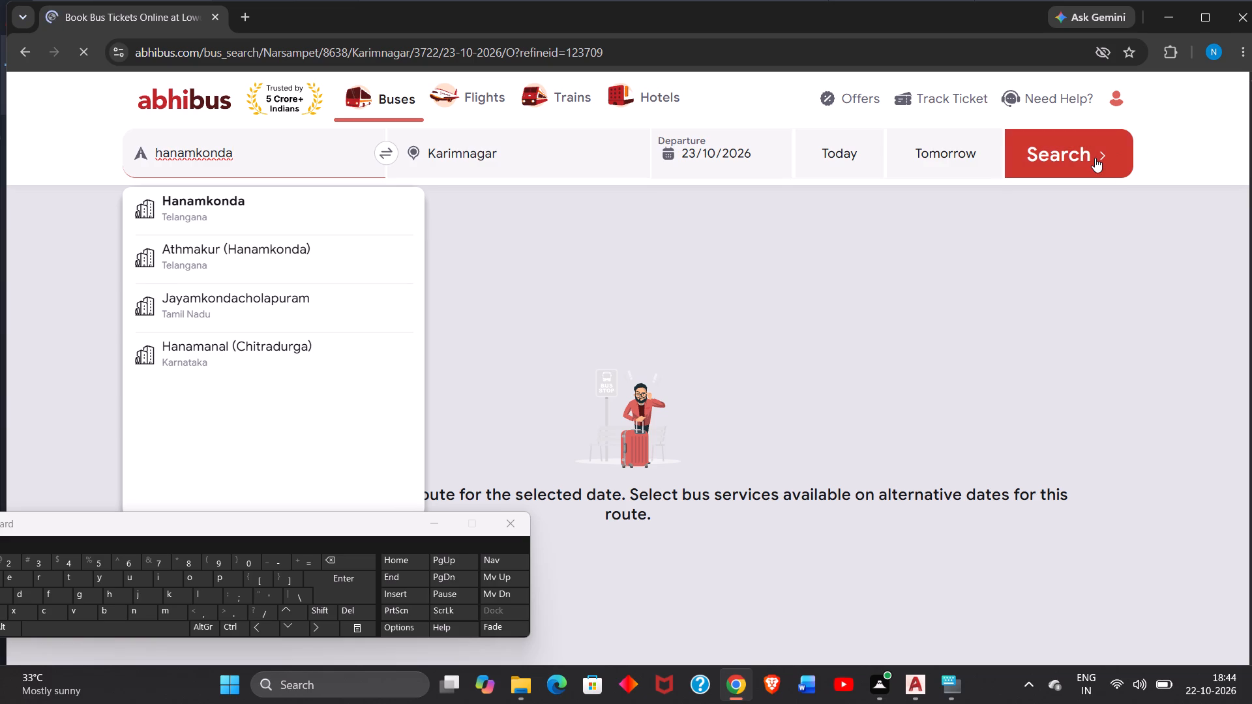
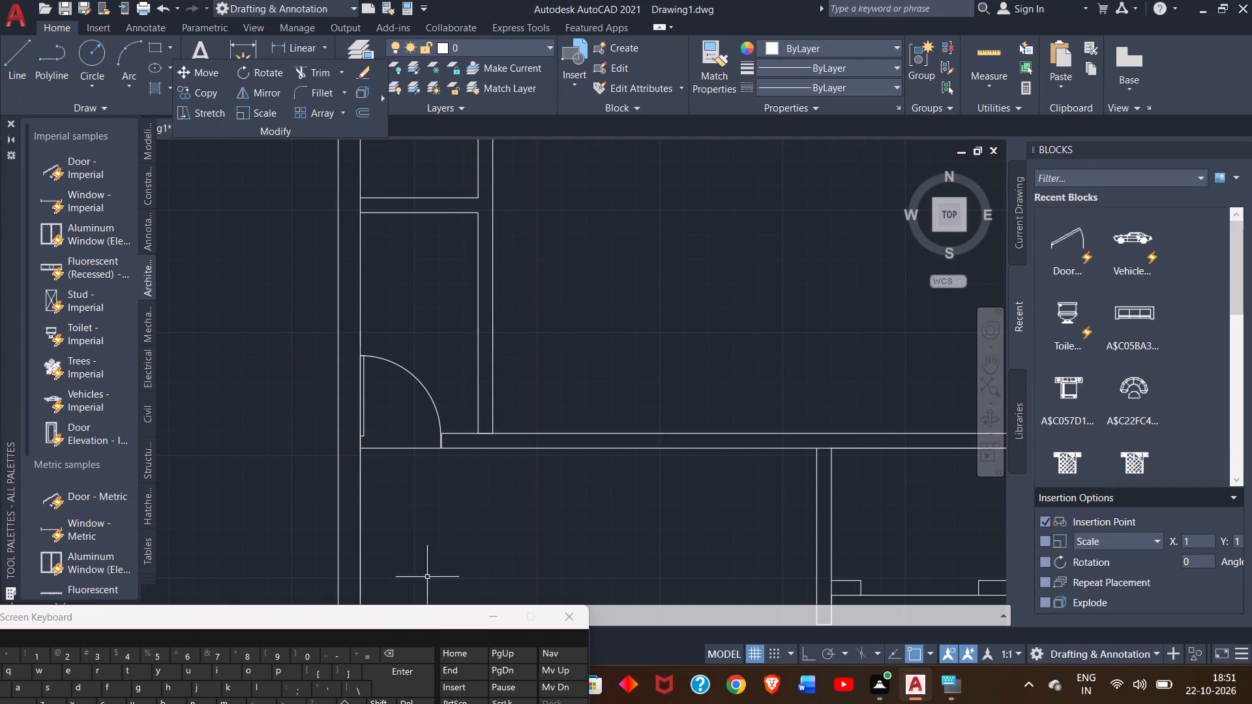
Rotate the loose door block beside the plan's outer wall a quarter turn clockwise about its hinge corner.
scroll(751, 360, "down", 2, "ctrl")
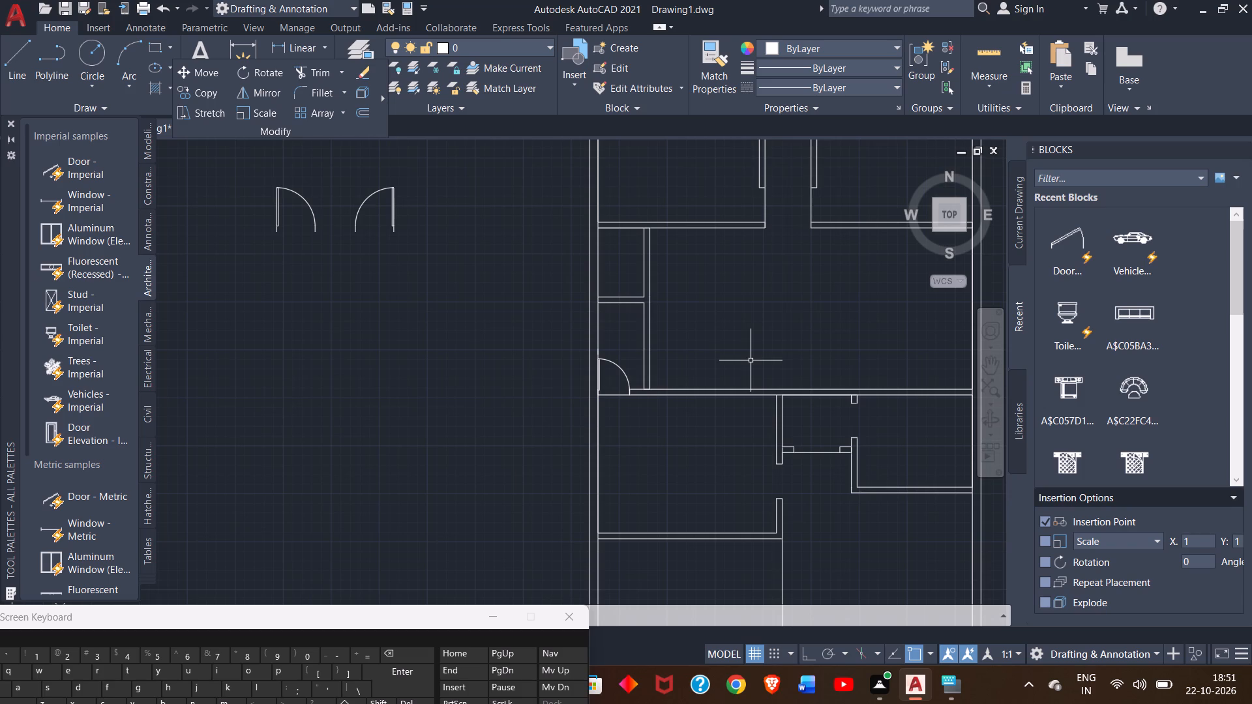
left_click(989, 365)
left_click_drag(724, 323, 544, 393)
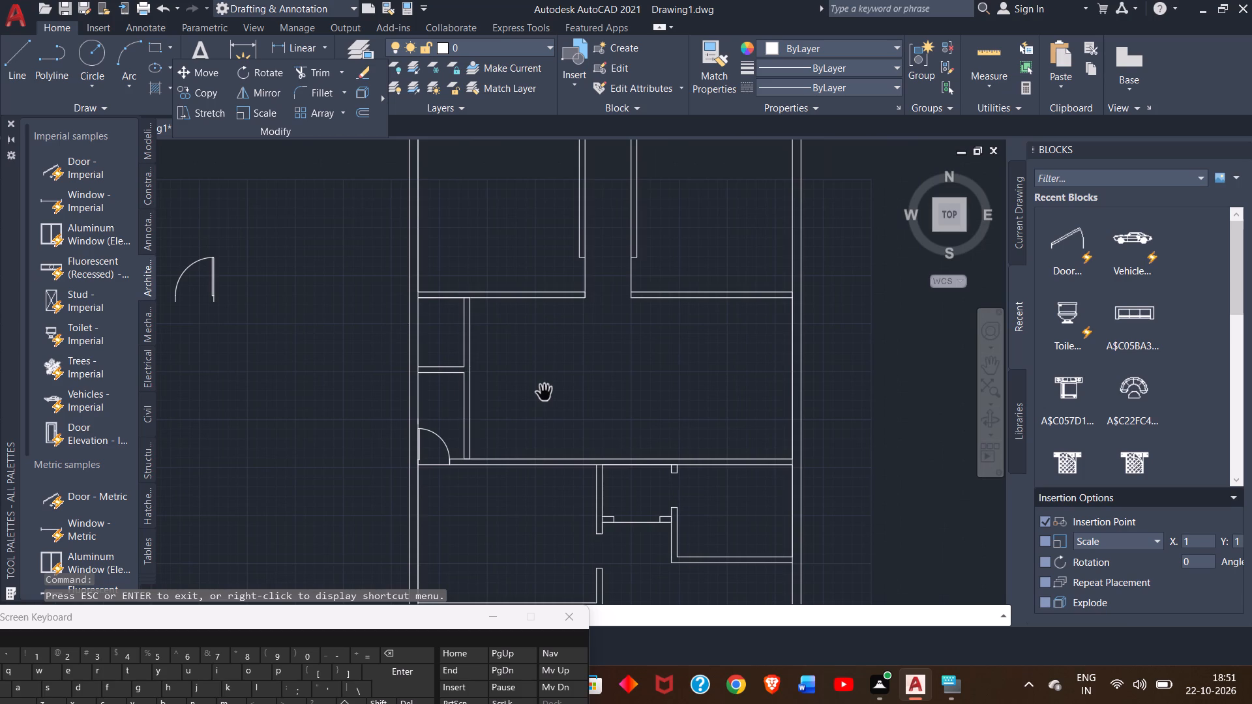
right_click(196, 285)
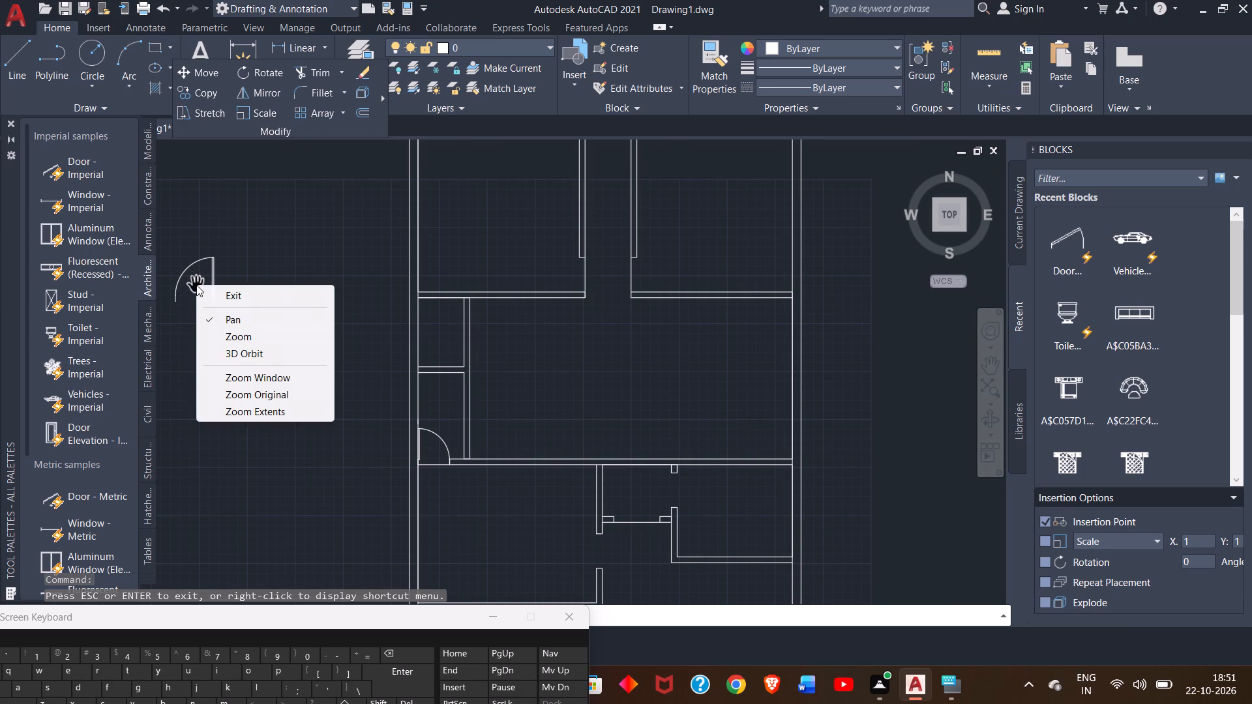
left_click(212, 289)
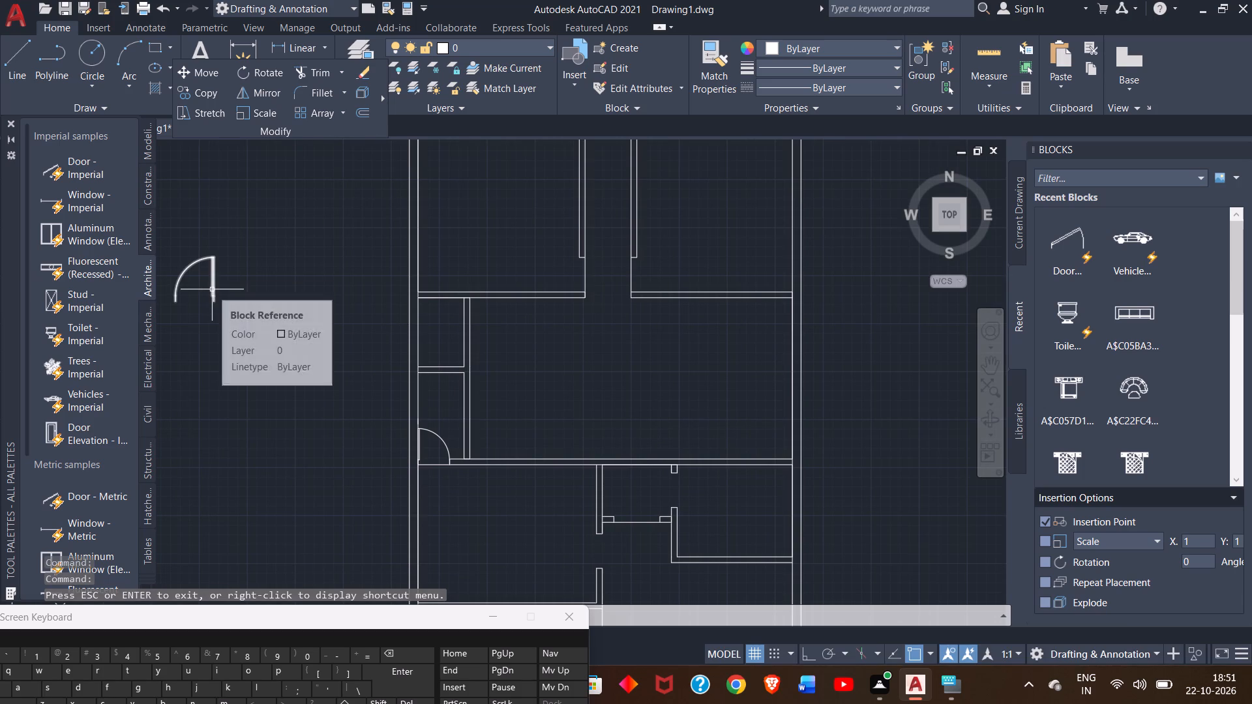
left_click(212, 289)
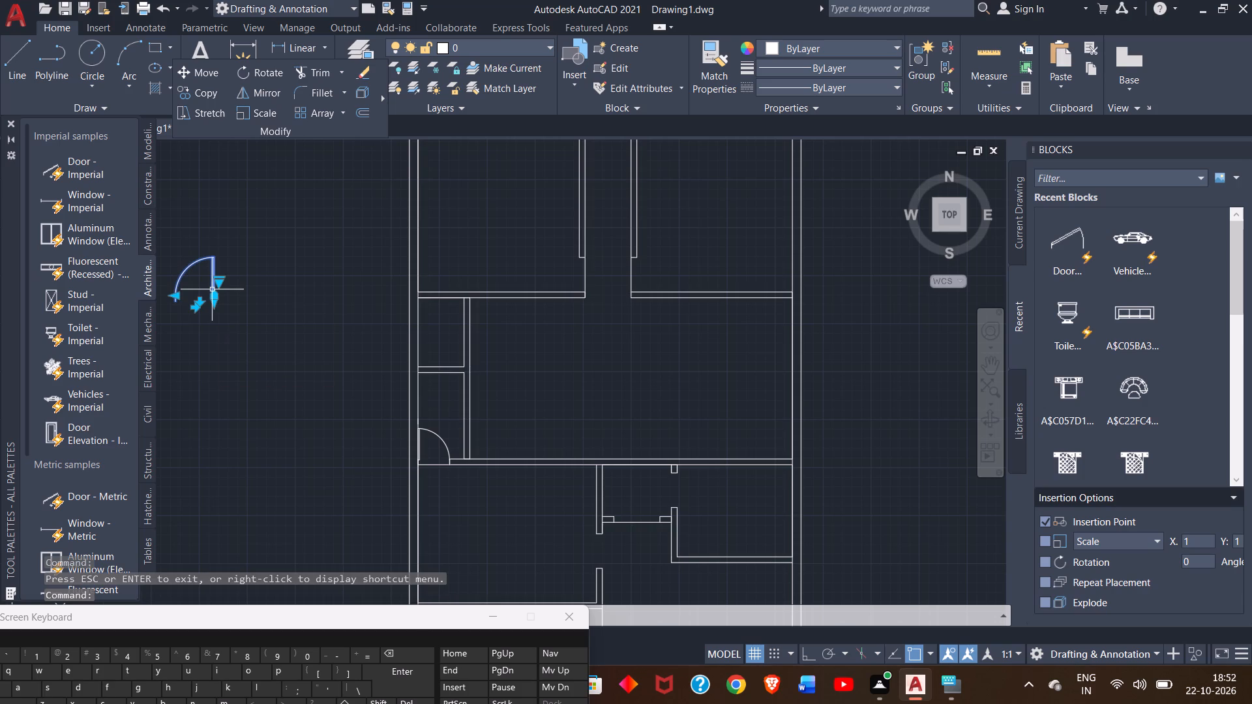
left_click(257, 69)
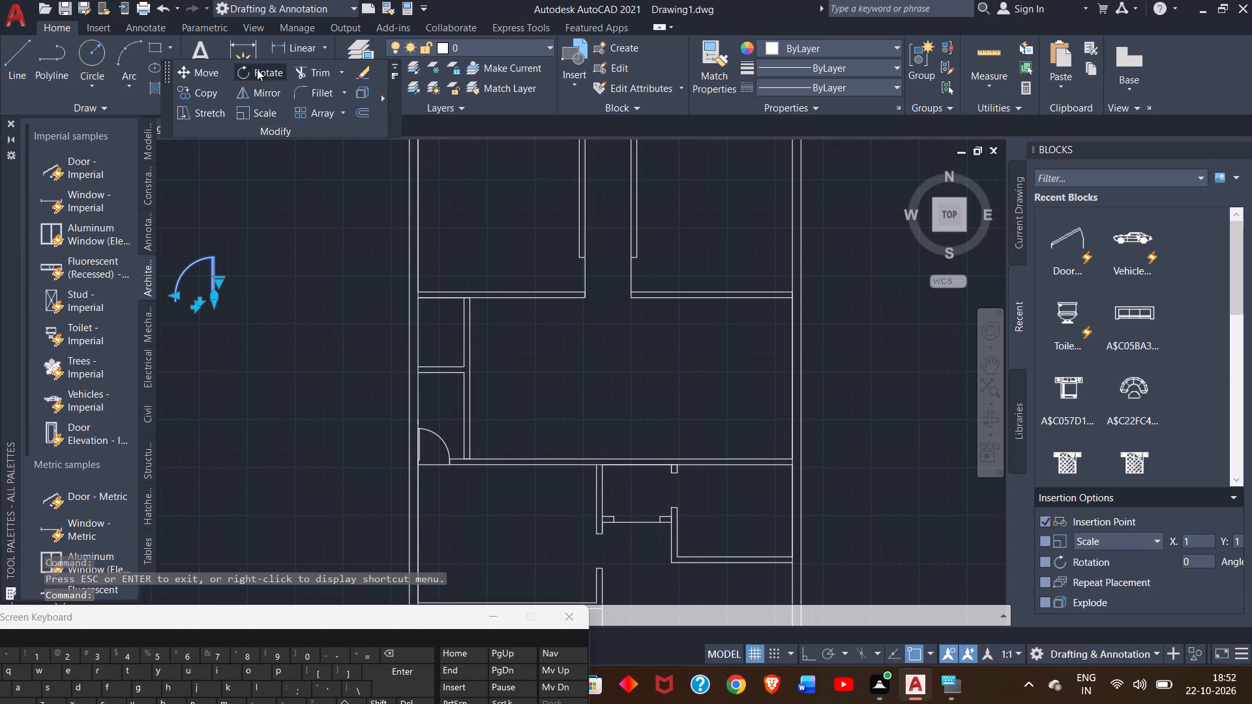
left_click(215, 302)
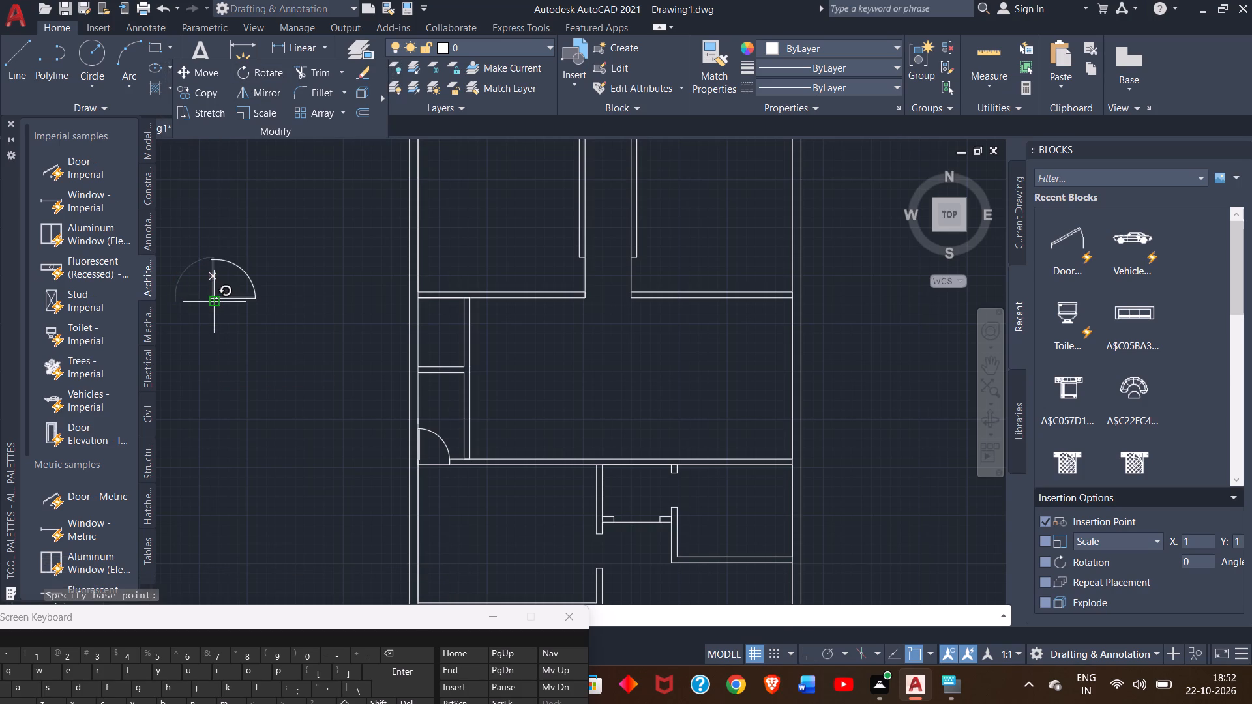
left_click(215, 302)
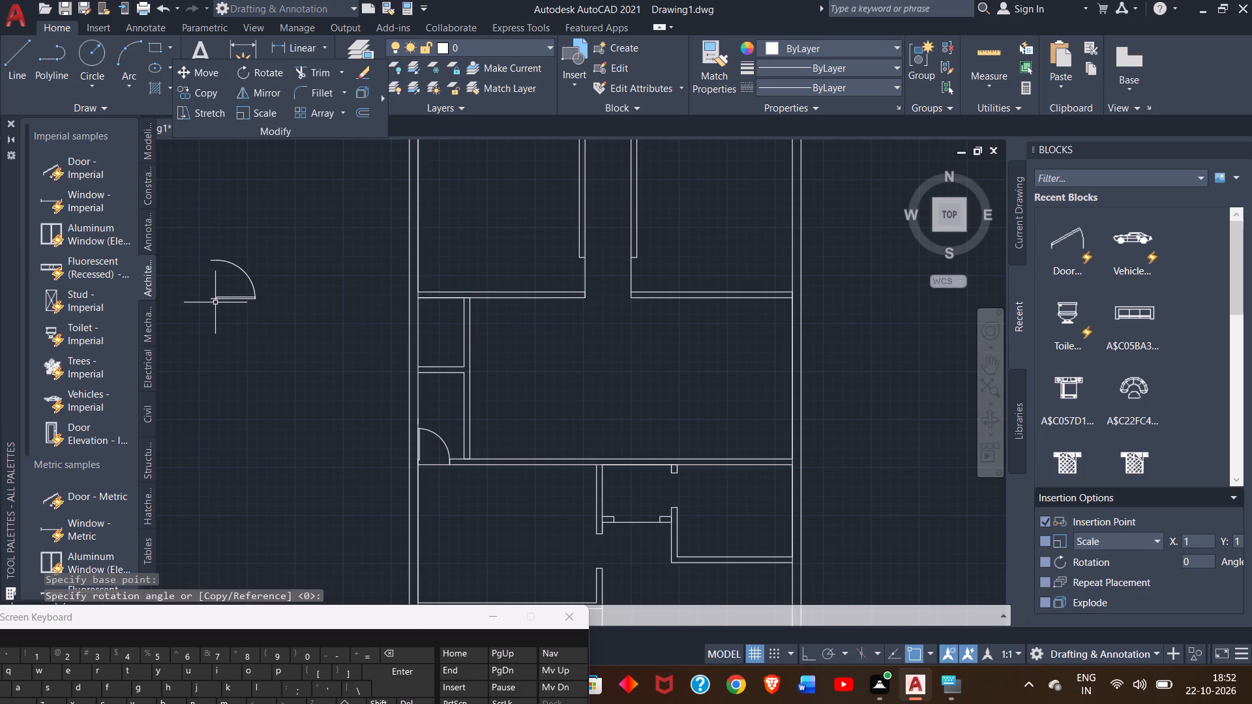
Select the rotated door block outside the floor plan's outer wall.
scroll(213, 304, "up", 2, "ctrl")
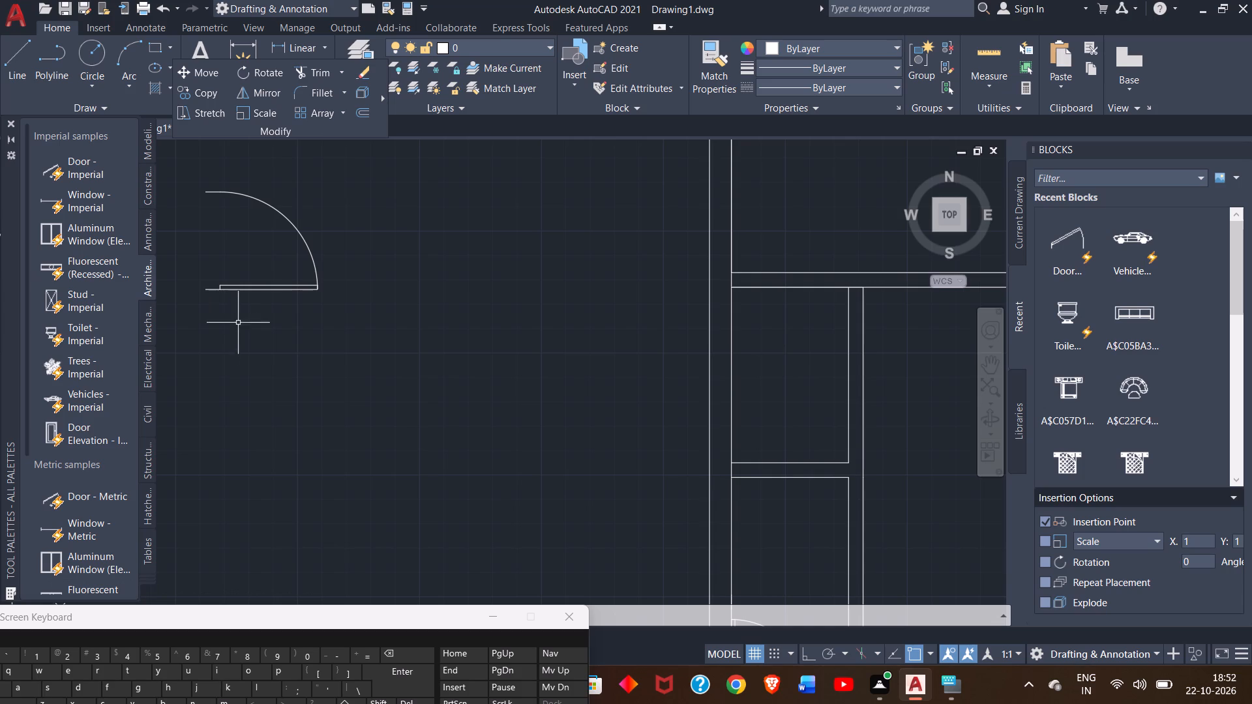
left_click(230, 284)
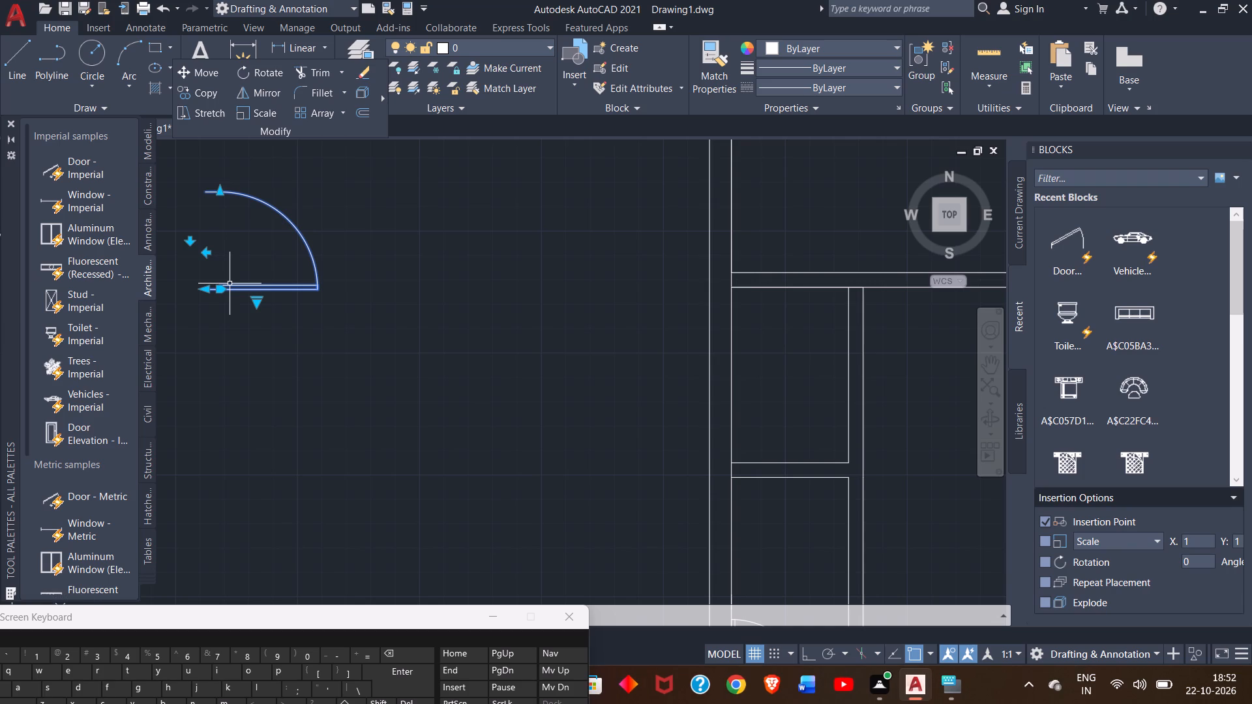
left_click(988, 370)
left_click_drag(593, 319, 761, 336)
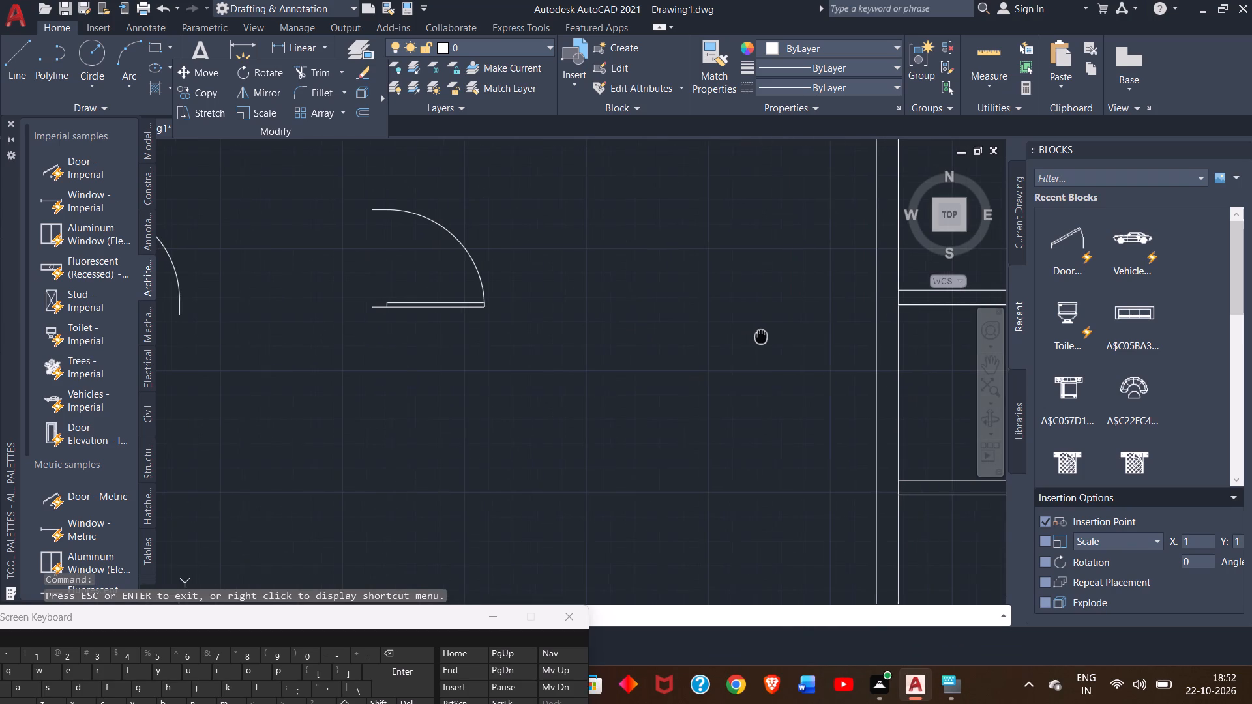
left_click_drag(761, 336, 762, 336)
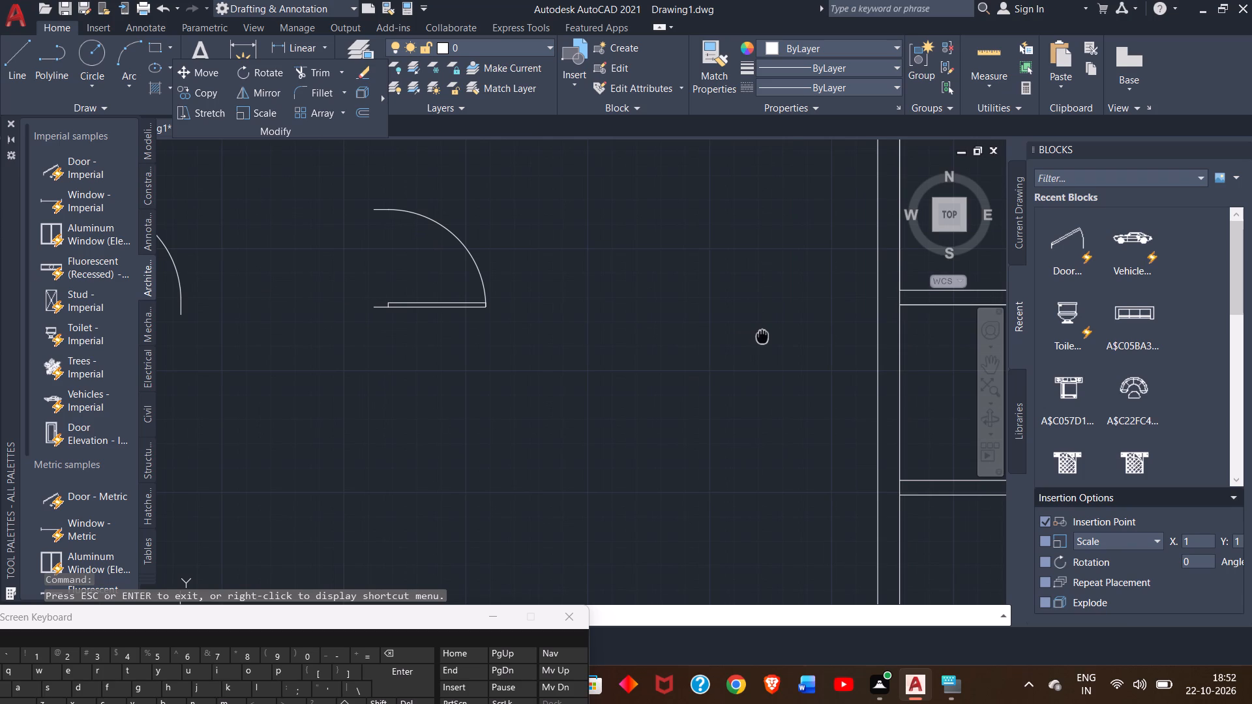
left_click_drag(762, 336, 751, 336)
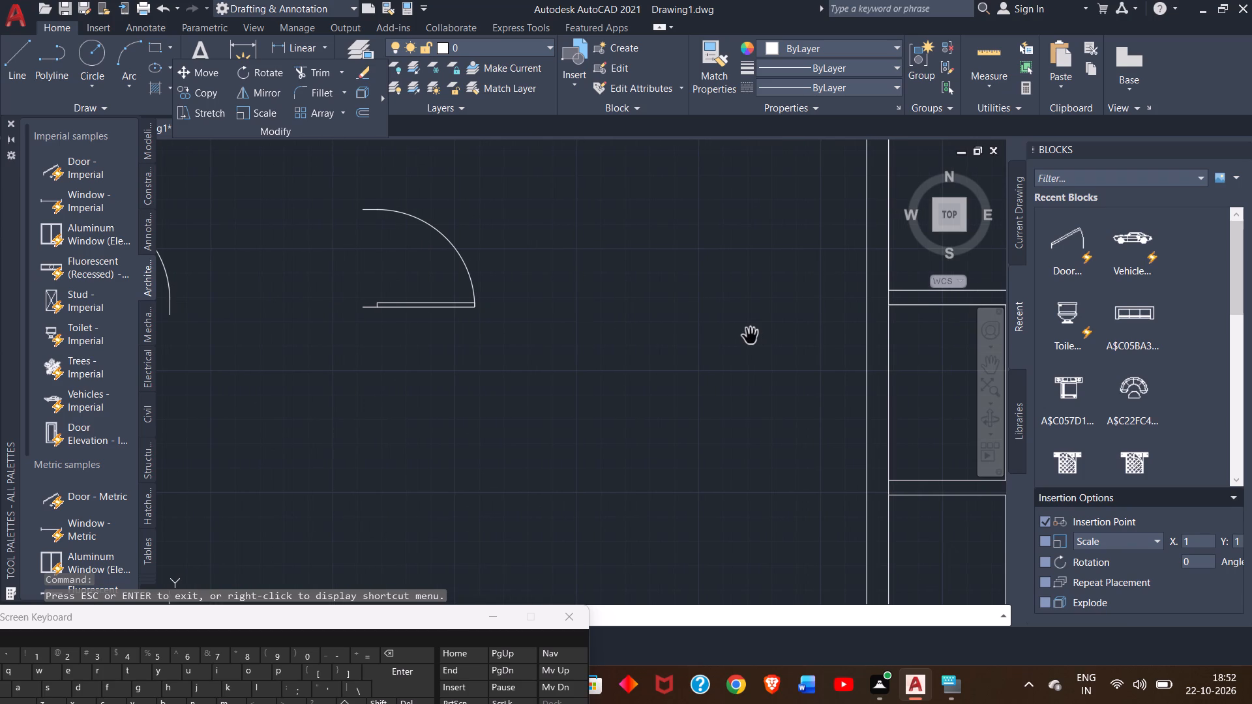
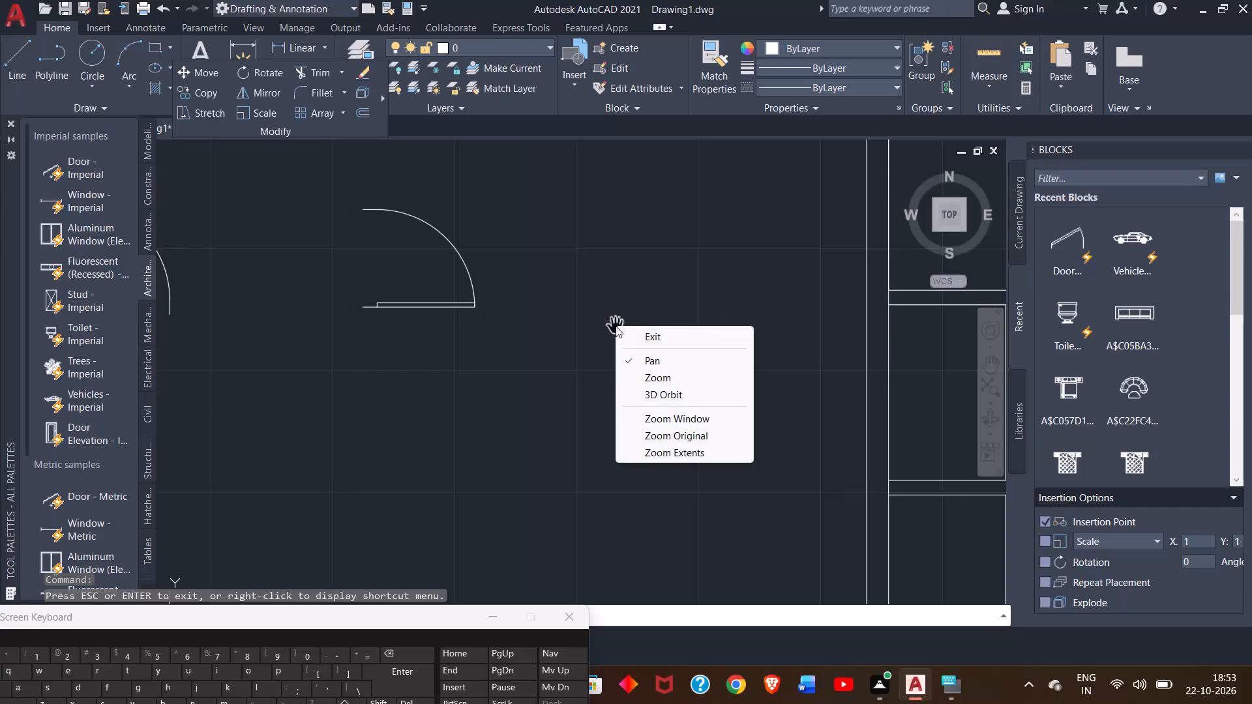
Copy the rotated loose door block from its hinge-side end to the wall corner at the upper room's door opening.
left_click(640, 331)
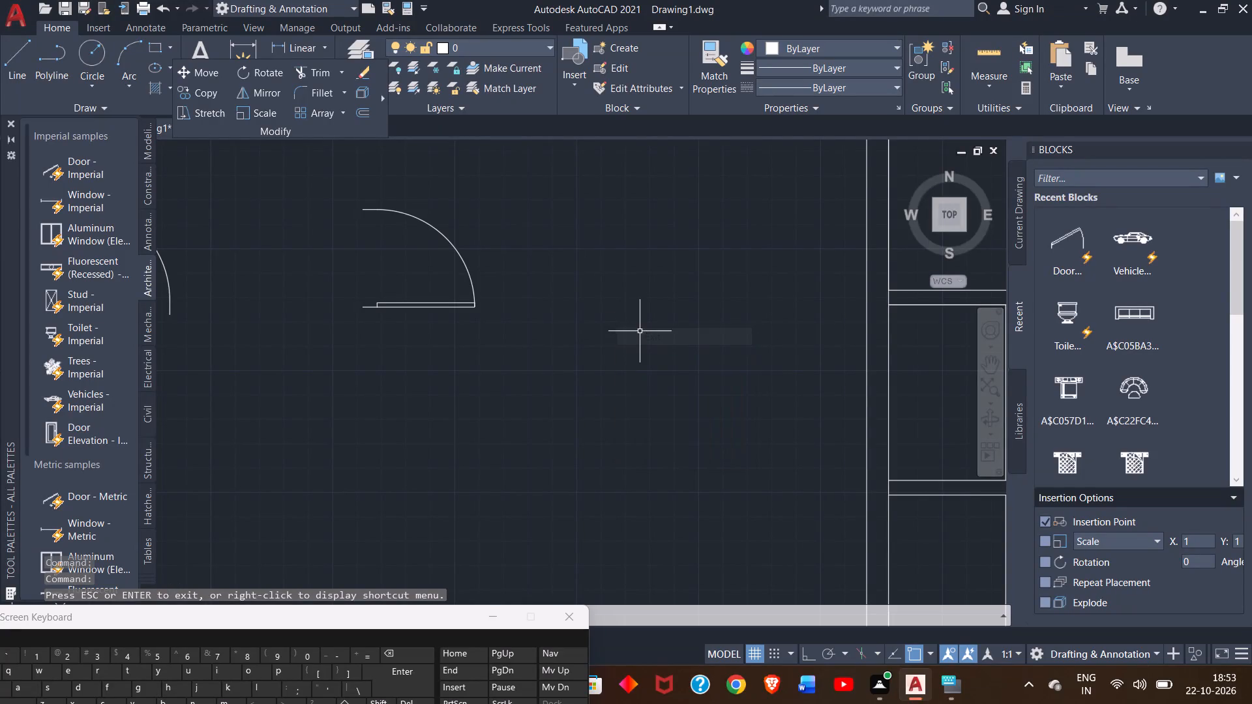
left_click(426, 304)
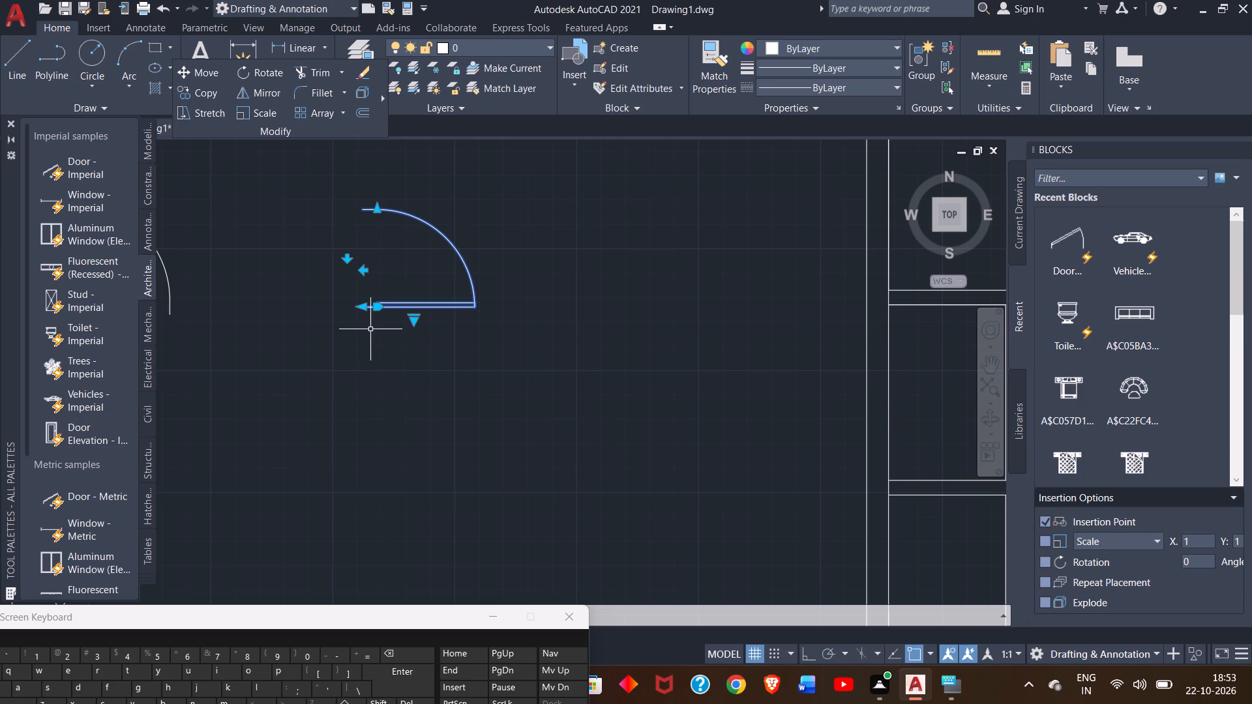
scroll(370, 329, "up", 1, "ctrl")
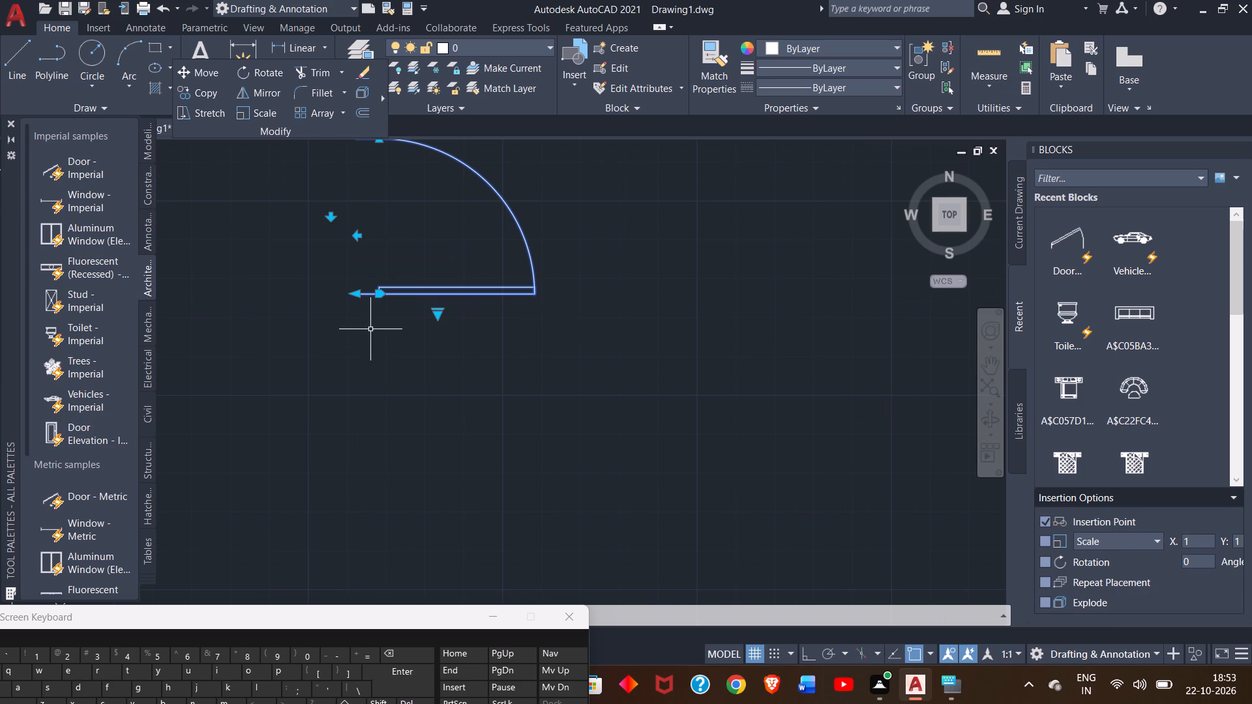
scroll(370, 329, "down", 3, "ctrl")
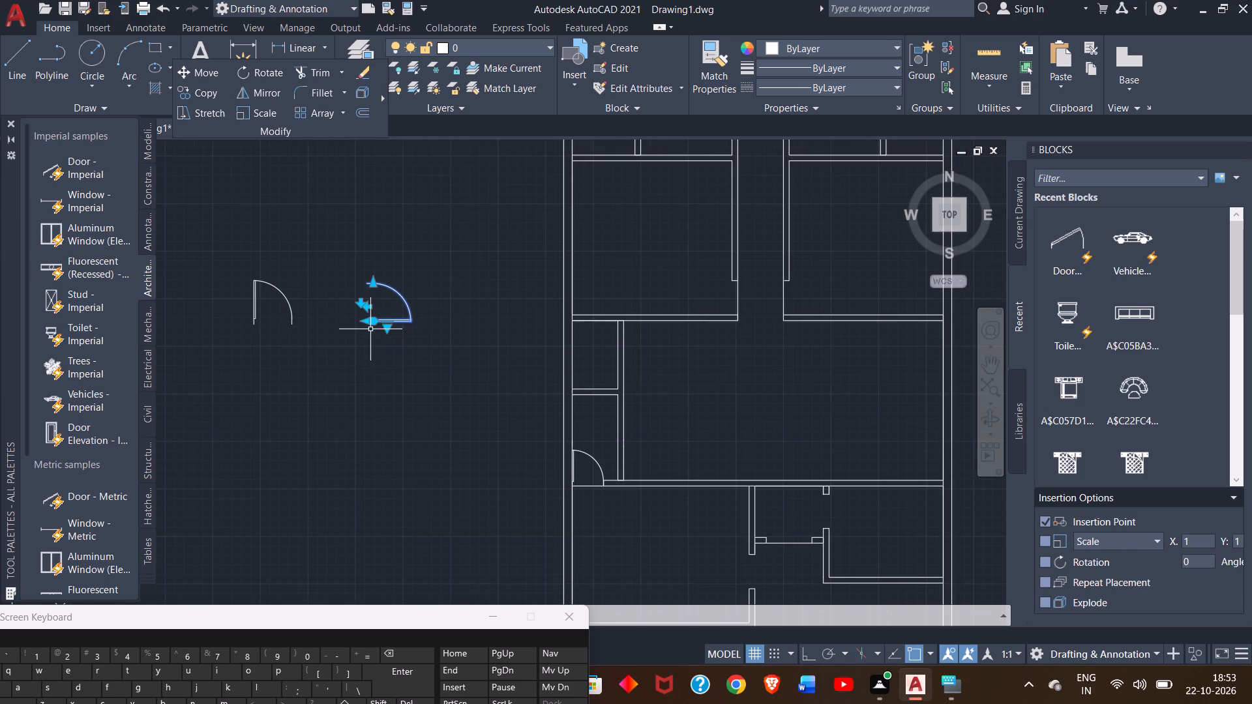
left_click(199, 88)
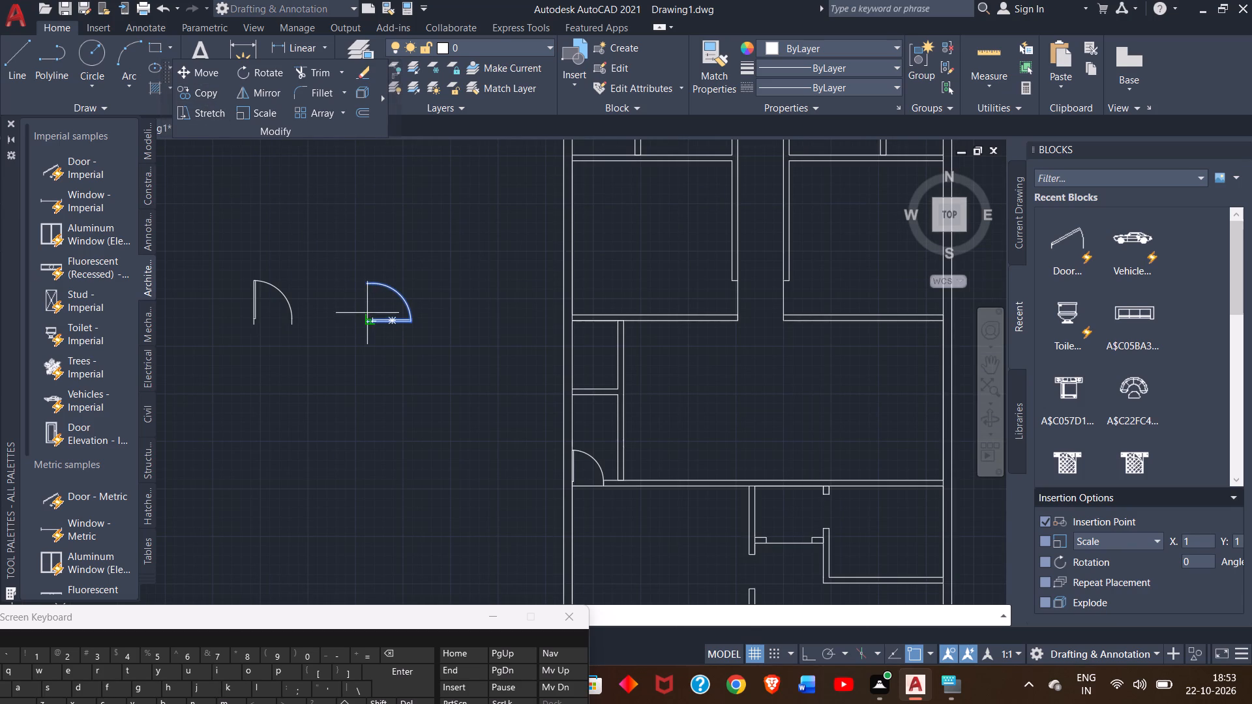
left_click(367, 321)
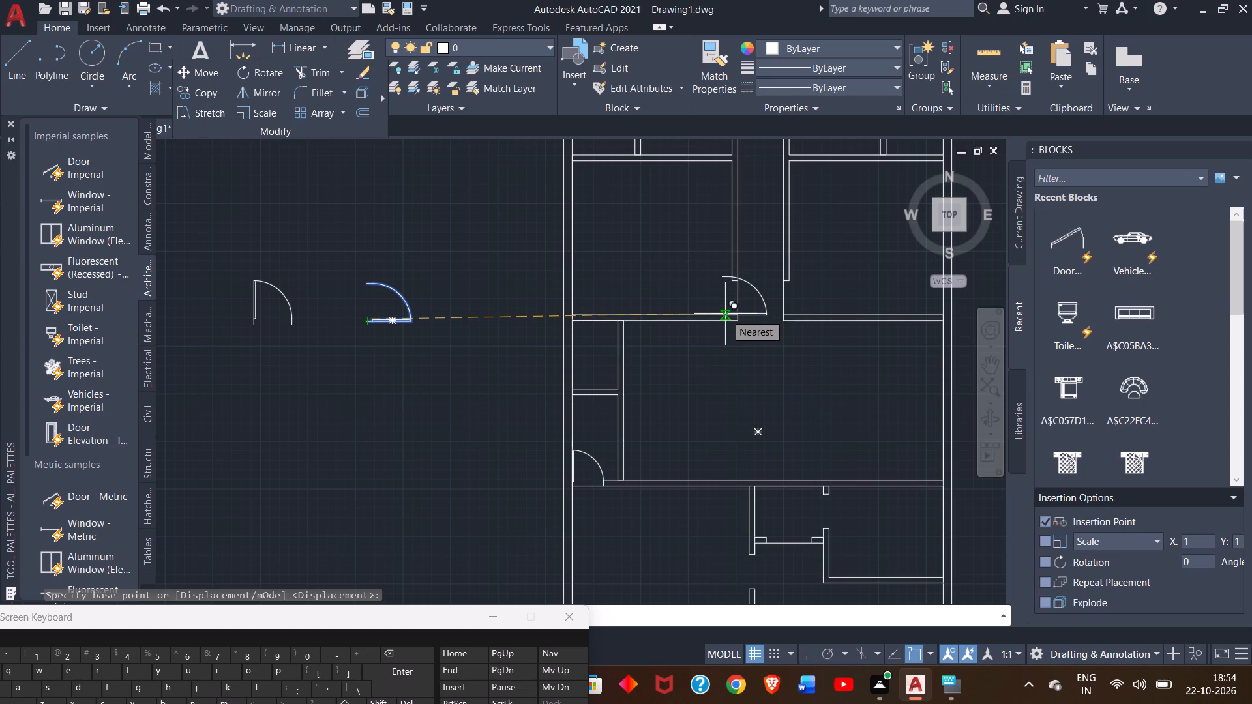
scroll(725, 314, "up", 2, "ctrl")
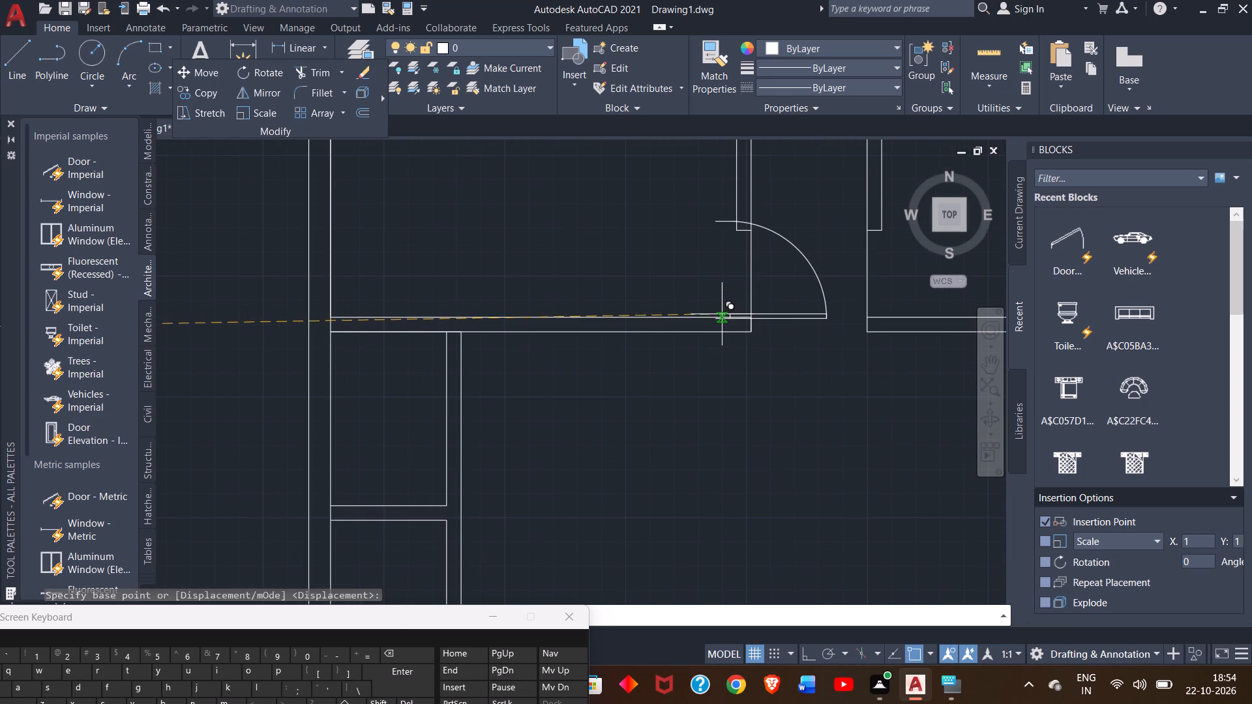
scroll(712, 319, "up", 2, "ctrl")
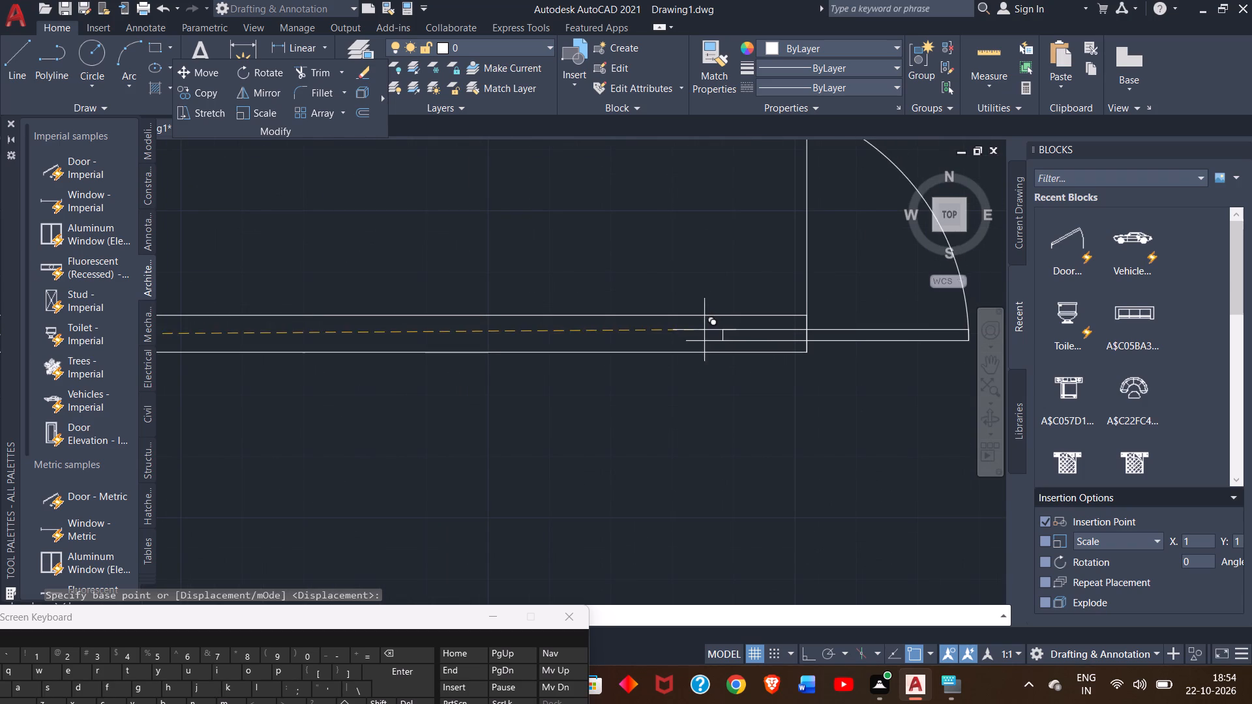
left_click(810, 315)
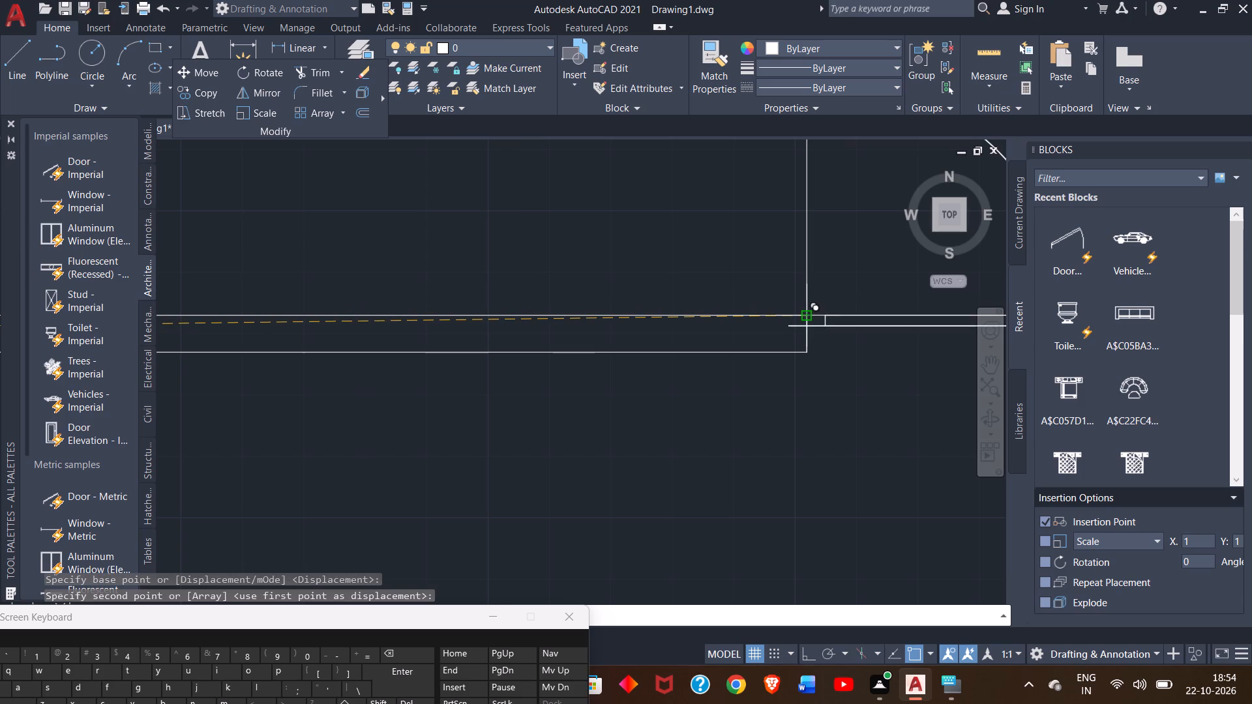
right_click(777, 365)
left_click(809, 372)
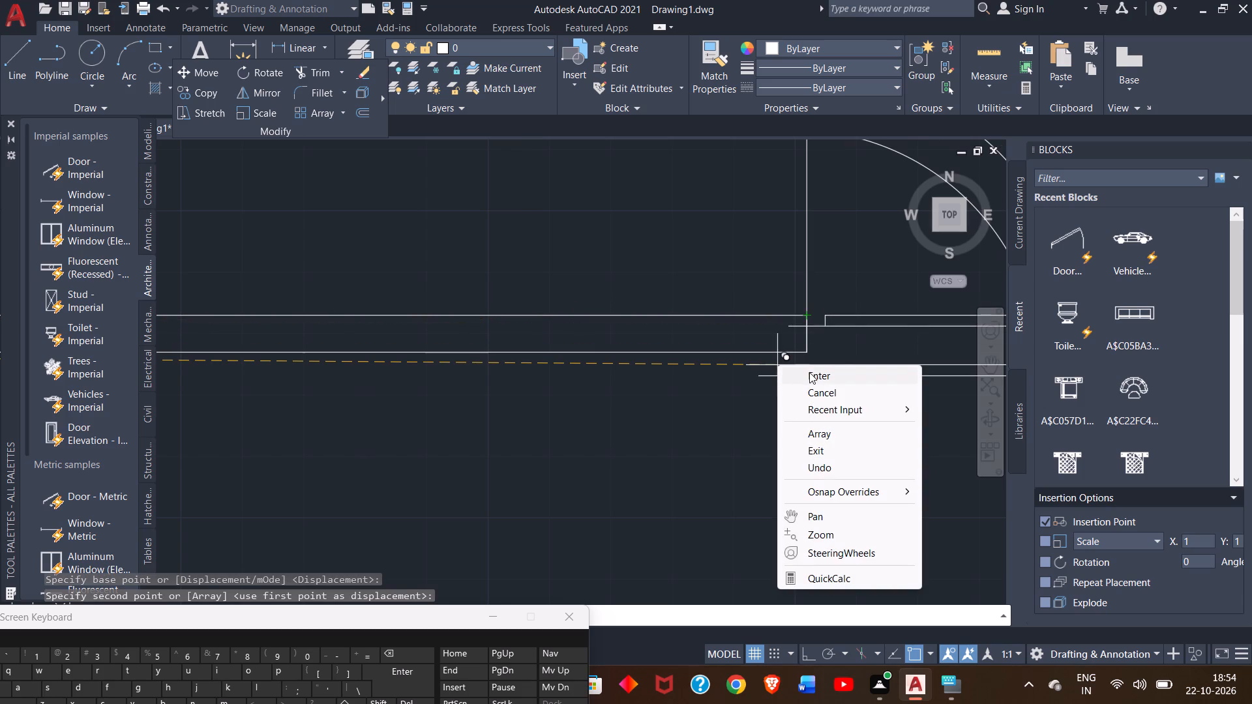
Move the copied door block so its hinge corner sits exactly on the wall corner at the opening.
left_click(831, 326)
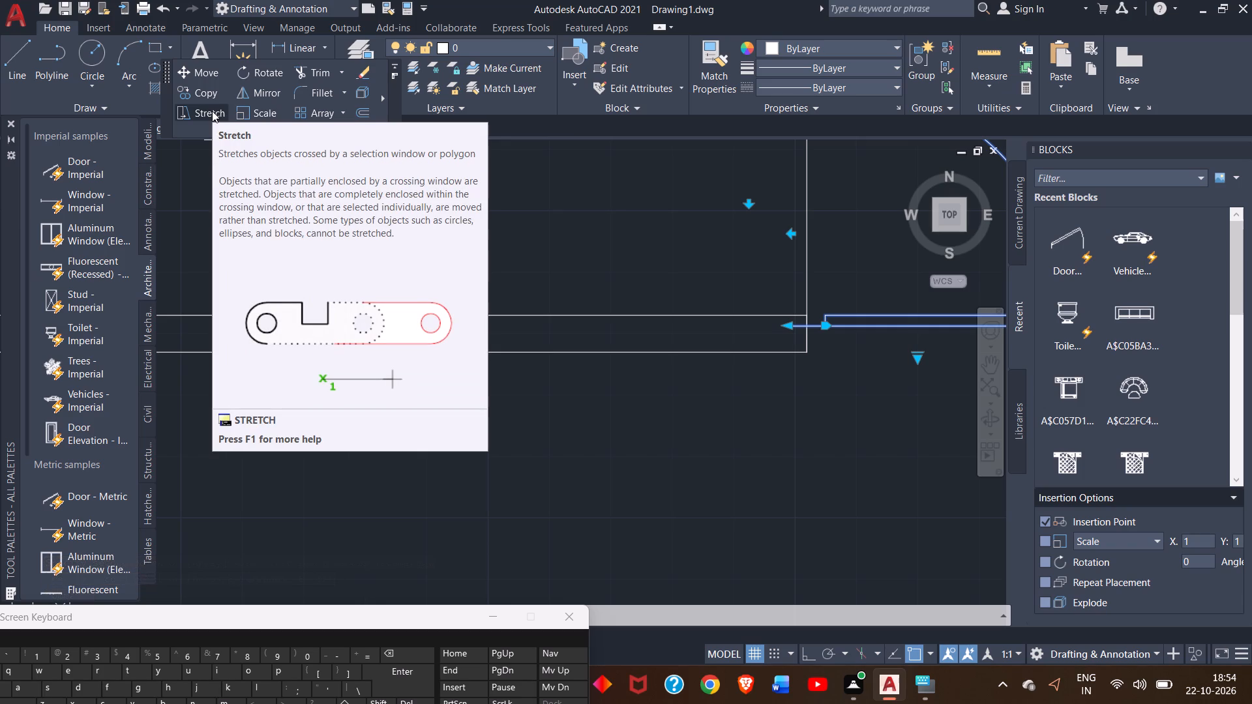
left_click(194, 75)
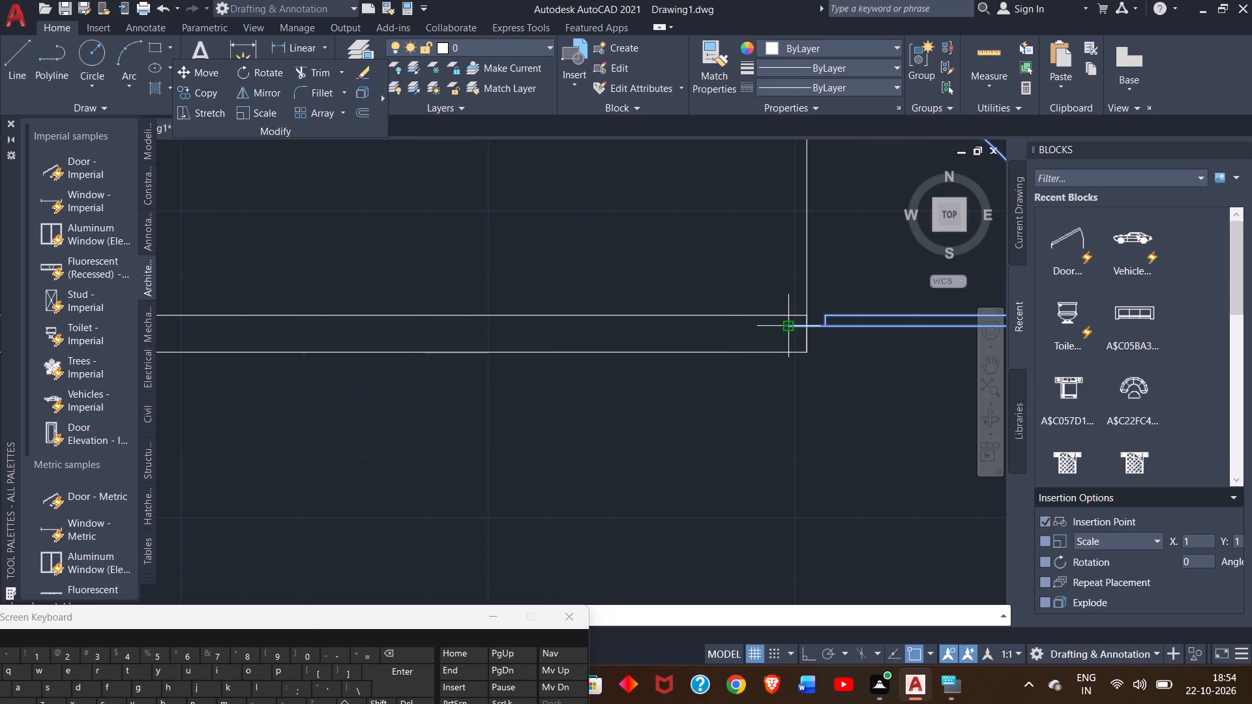
left_click_drag(790, 325, 770, 314)
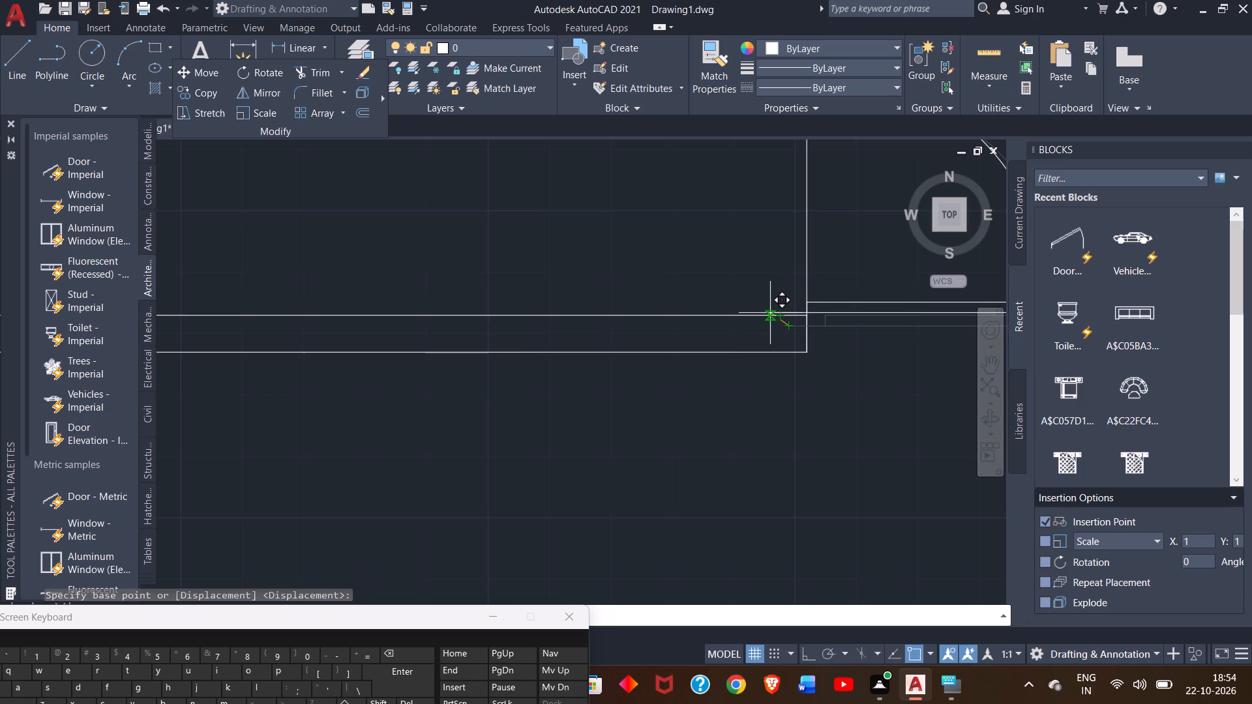
left_click_drag(770, 314, 769, 317)
left_click(769, 317)
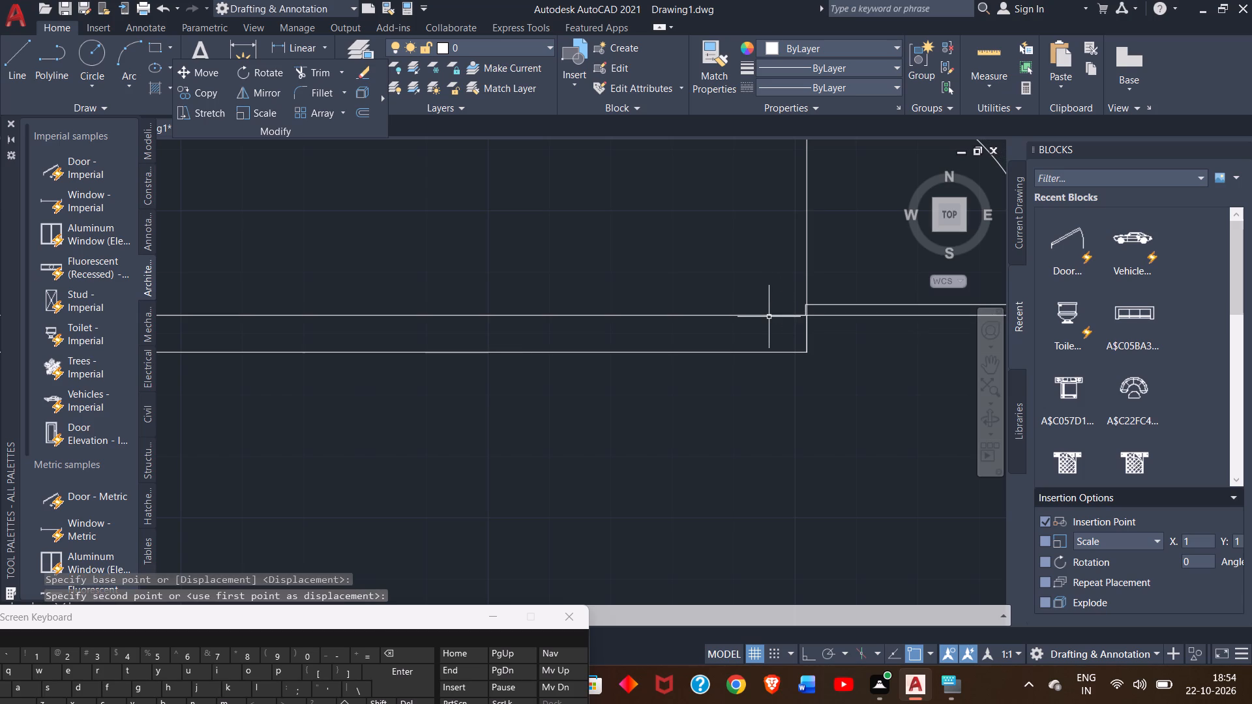
scroll(850, 318, "up", 3, "ctrl")
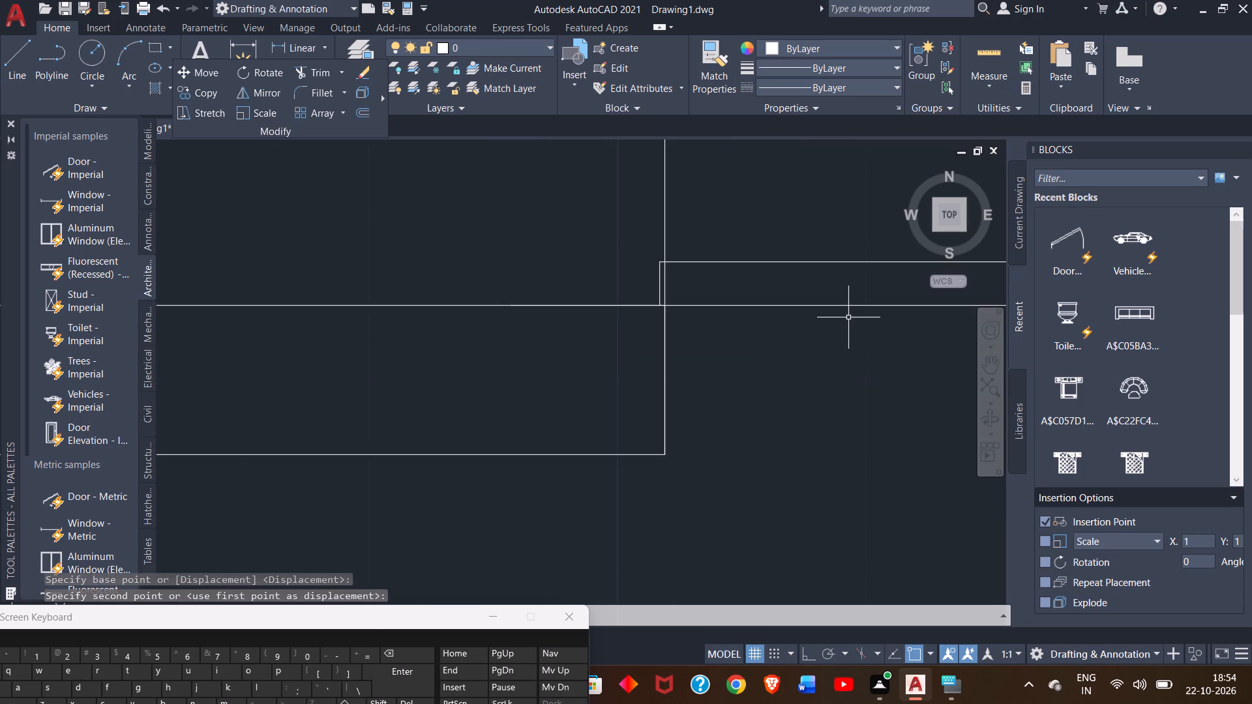
left_click(811, 304)
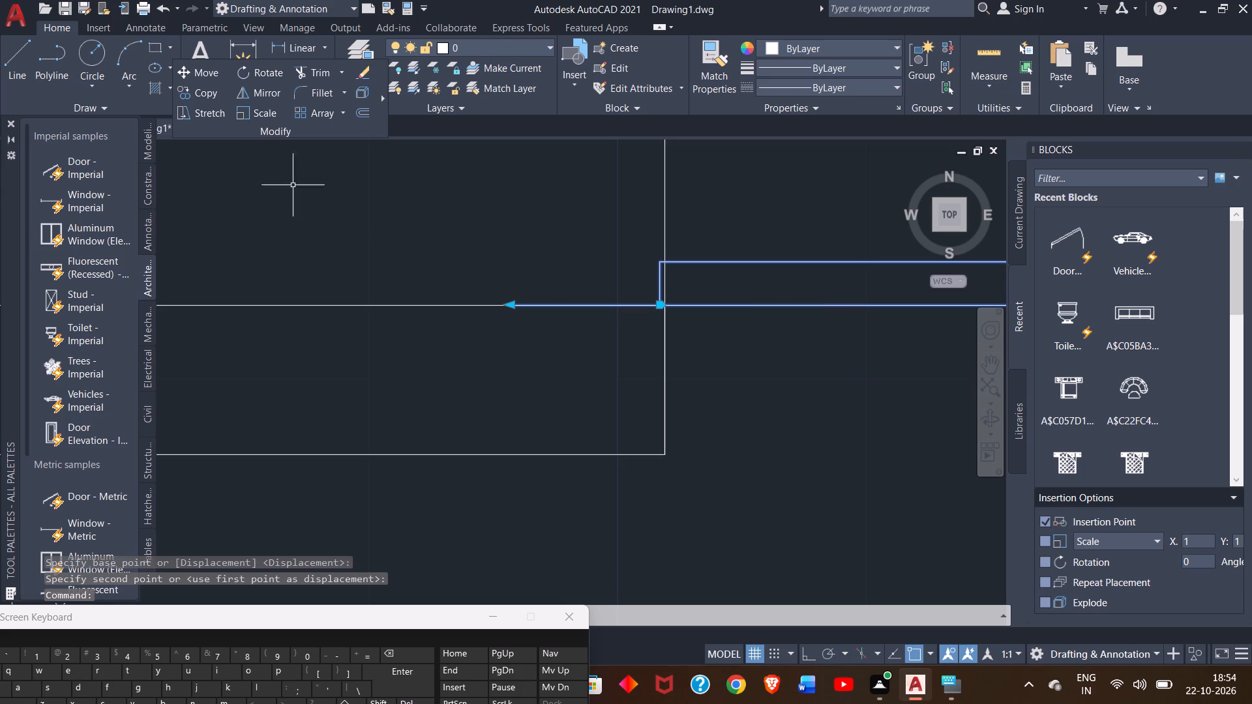
left_click(197, 76)
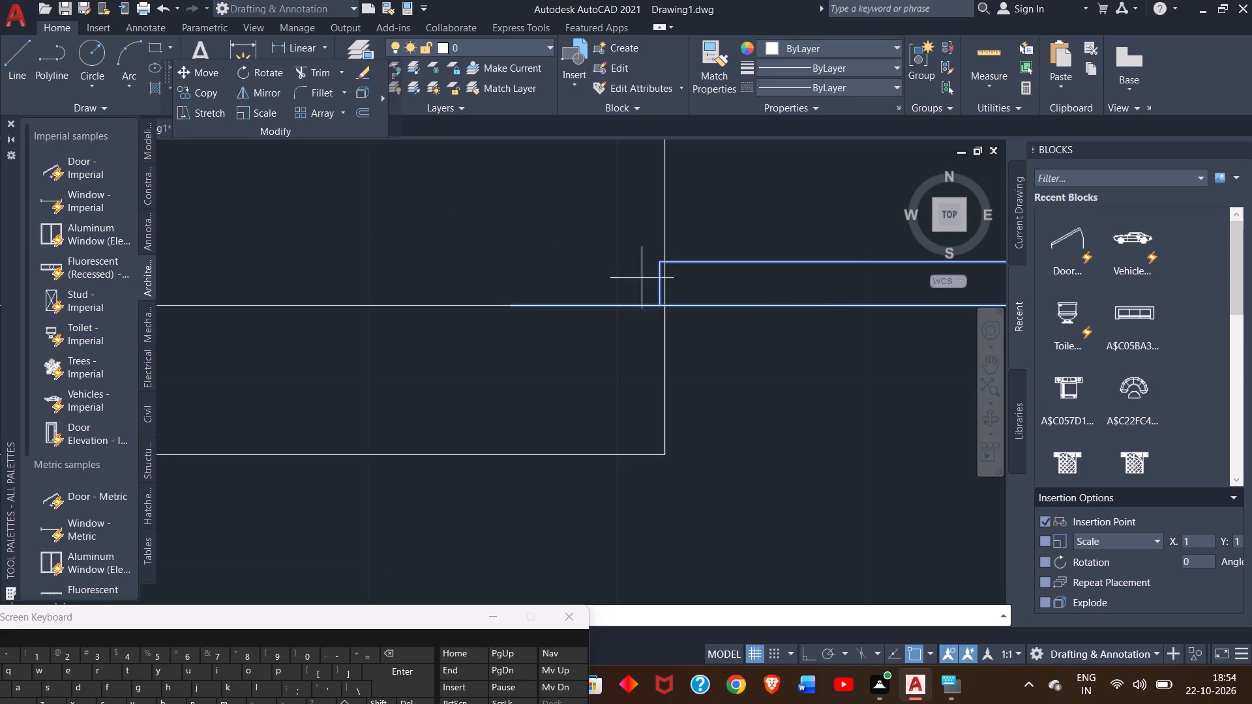
left_click(659, 305)
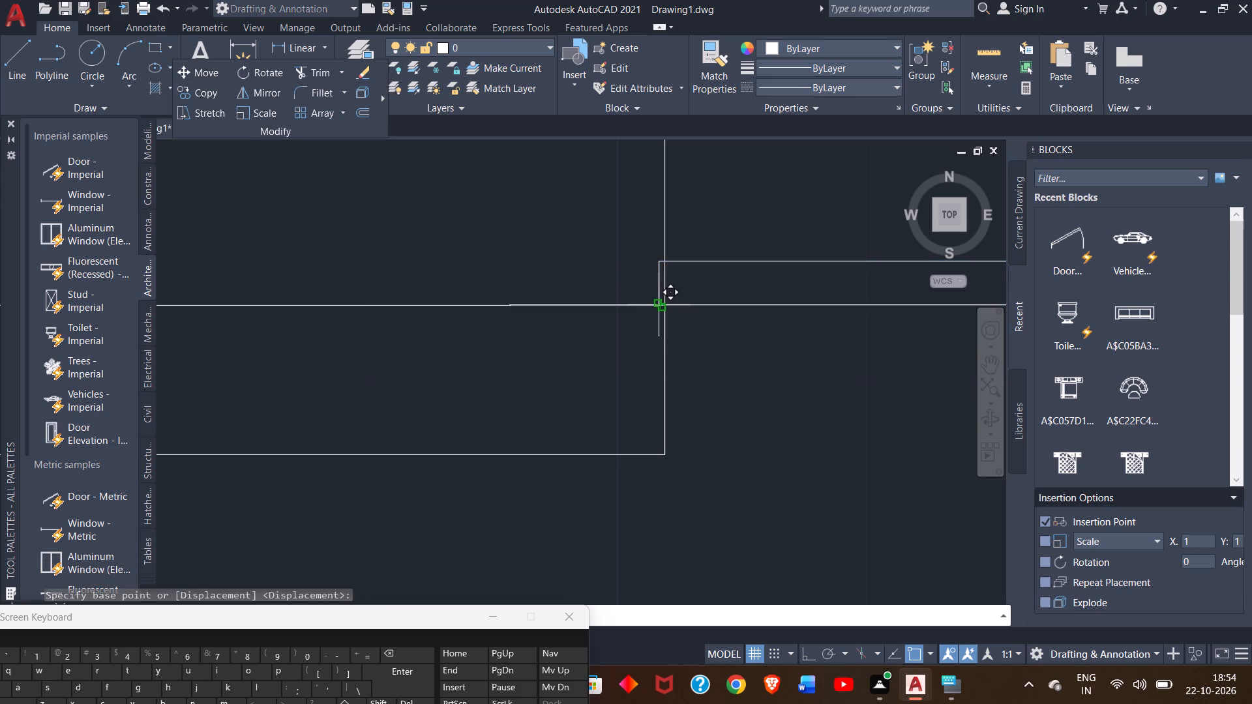
left_click(664, 305)
scroll(664, 305, "down", 2, "ctrl")
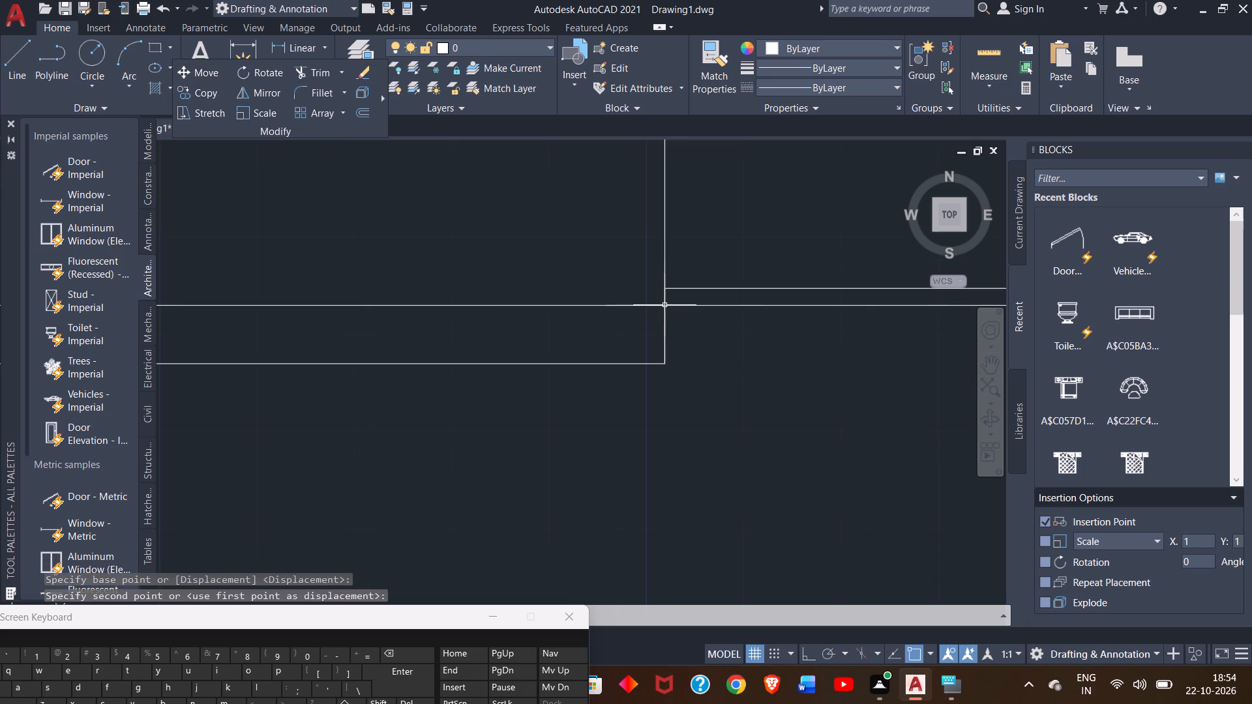
scroll(664, 305, "down", 2, "ctrl")
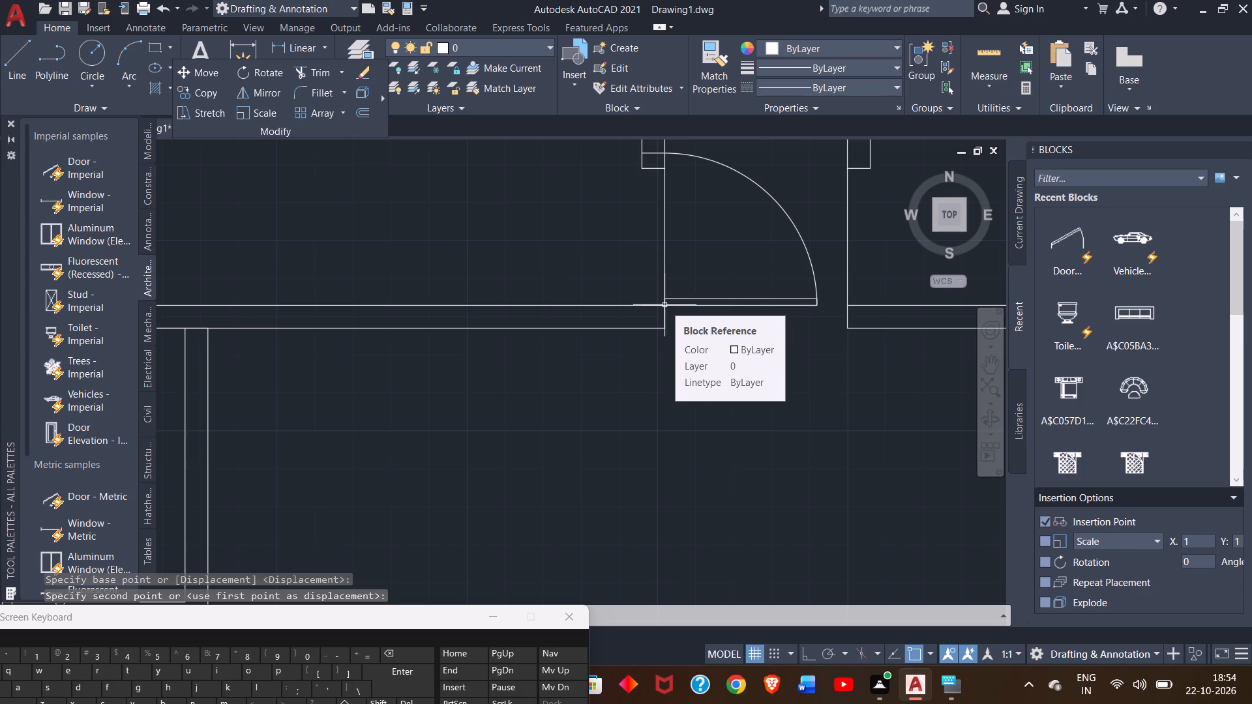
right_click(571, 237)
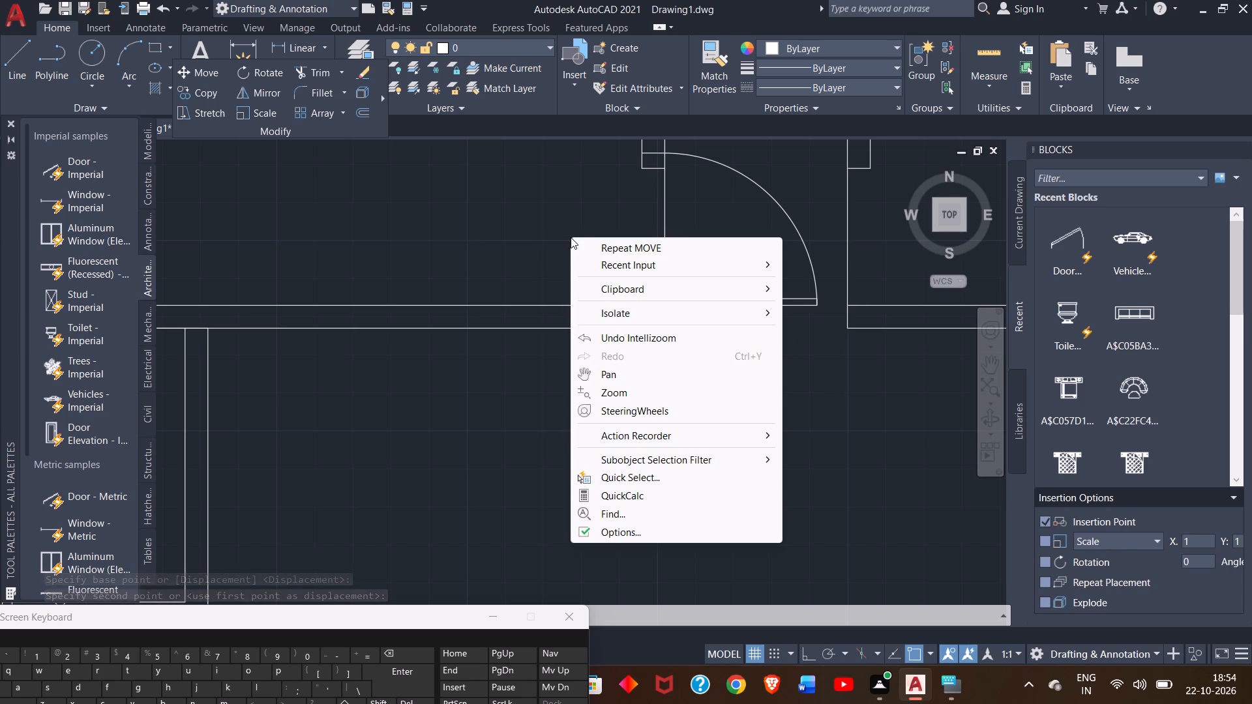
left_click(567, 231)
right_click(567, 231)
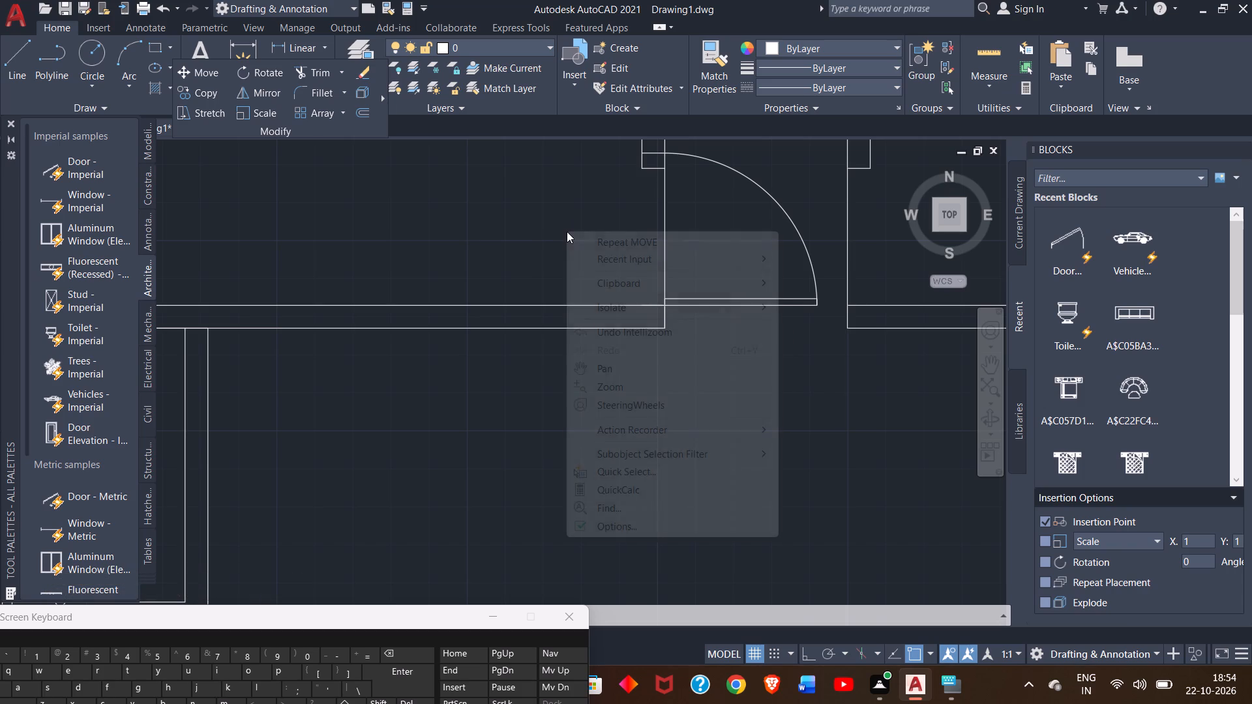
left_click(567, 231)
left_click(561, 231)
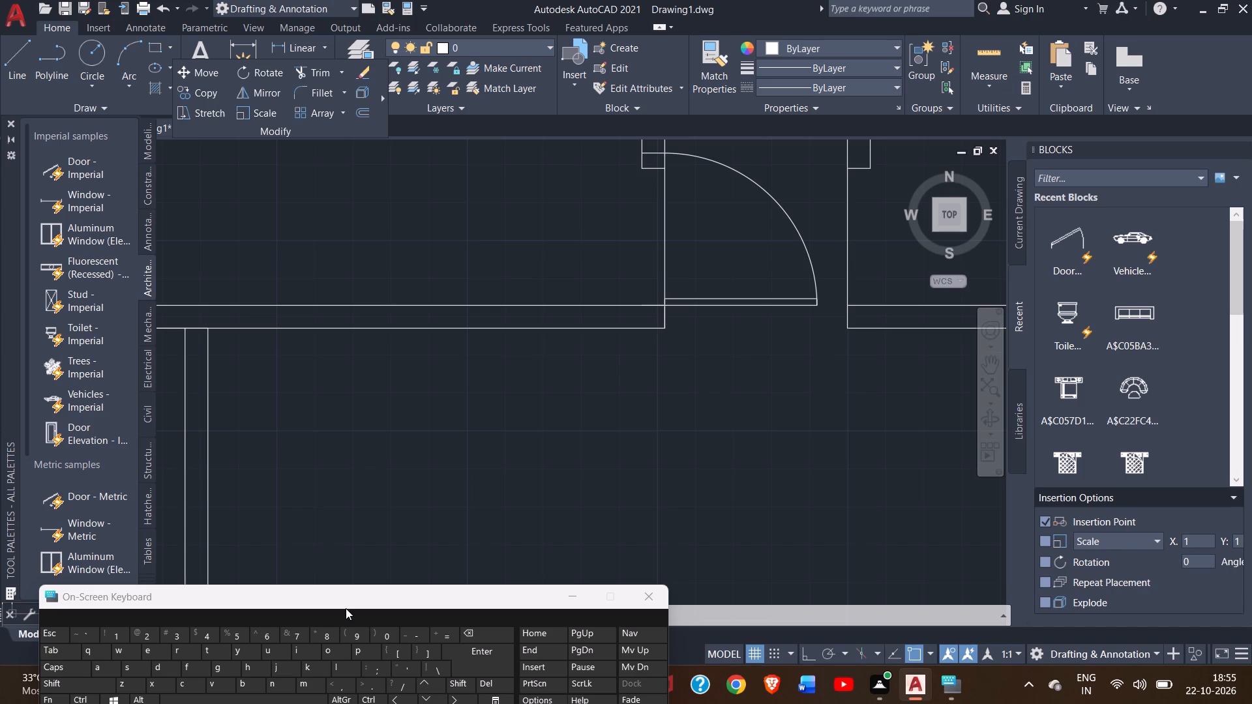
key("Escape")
Flip the copied door block horizontally so it swings into the room on the other side of the wall line.
left_click(756, 305)
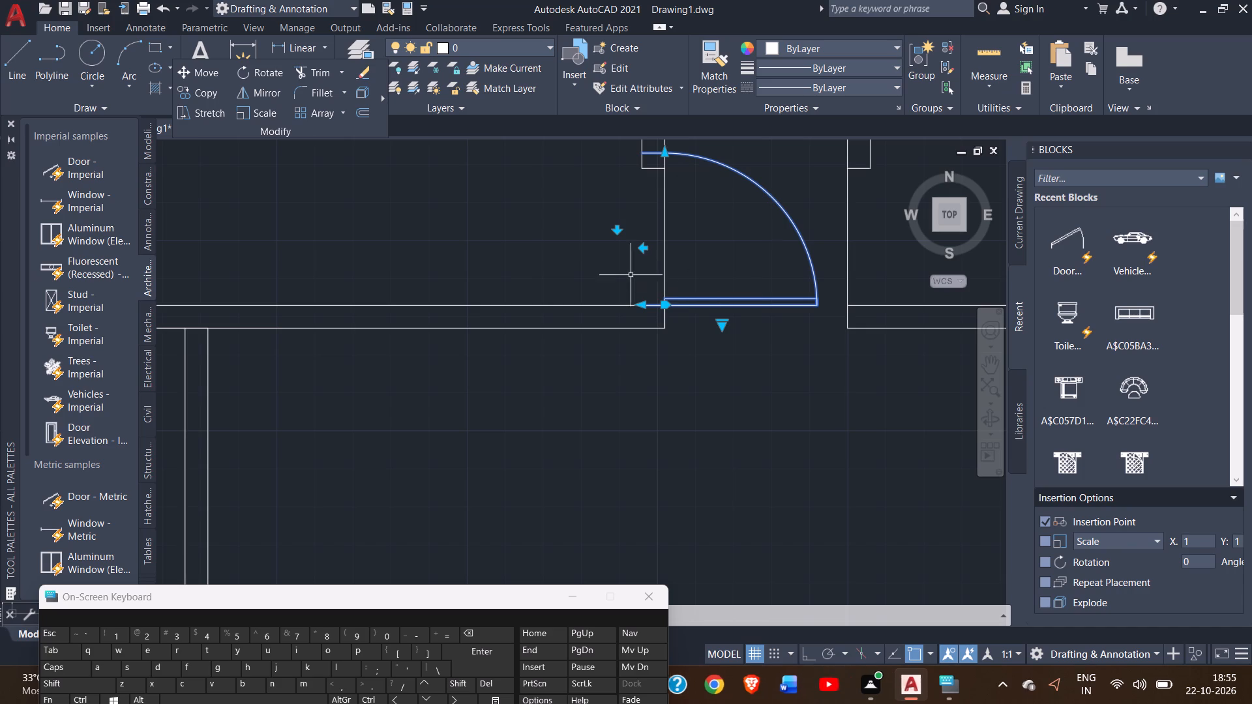
left_click(646, 248)
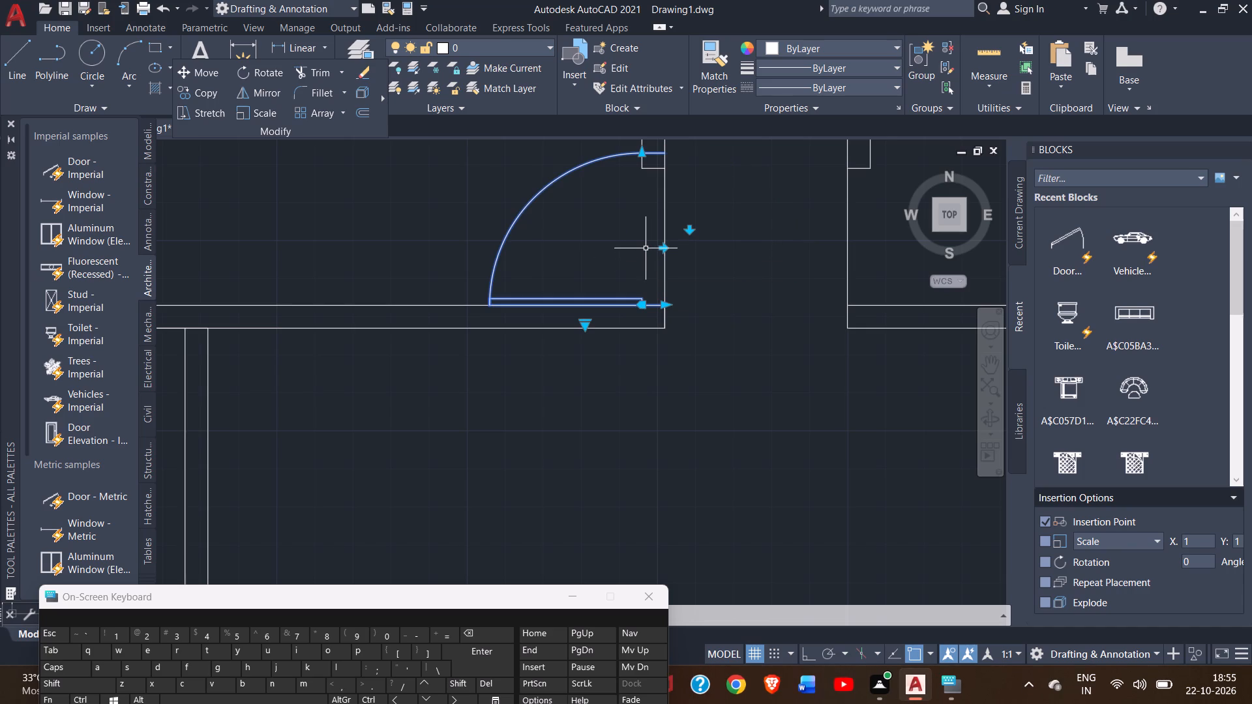
Scale the flipped door block down from the wall corner until its swing arc meets the end of the wall above.
scroll(646, 248, "up", 1, "ctrl")
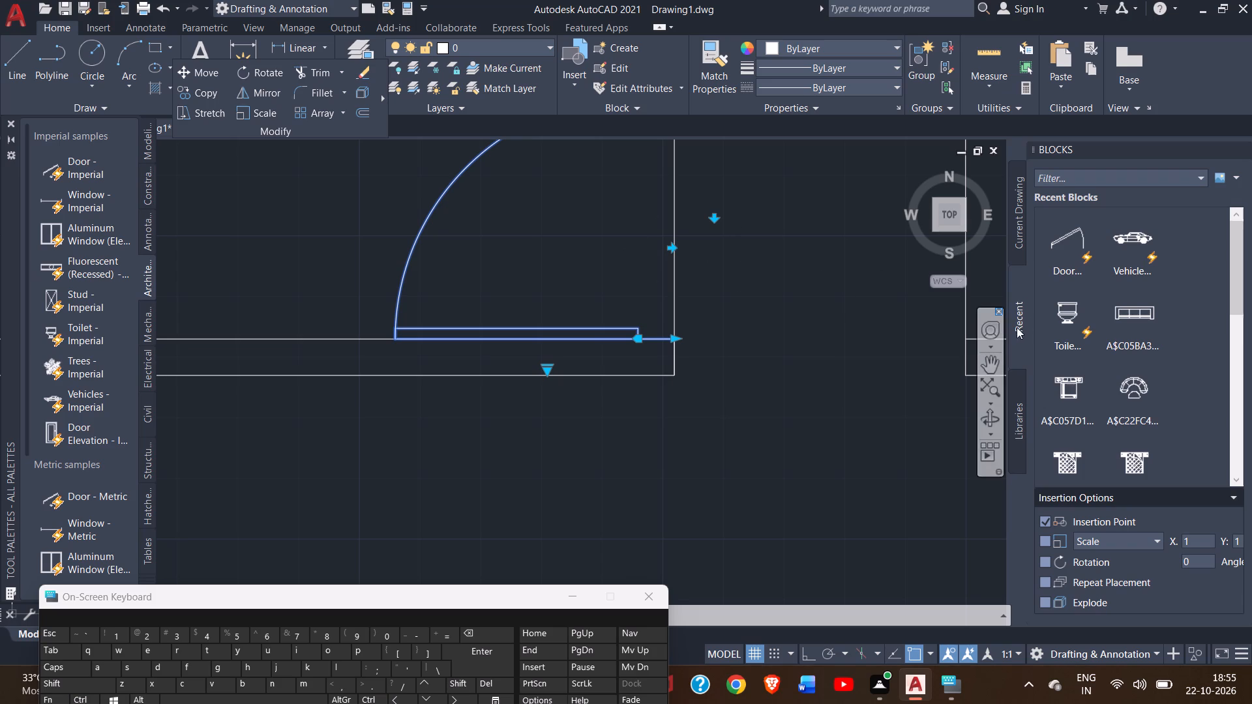
left_click(991, 360)
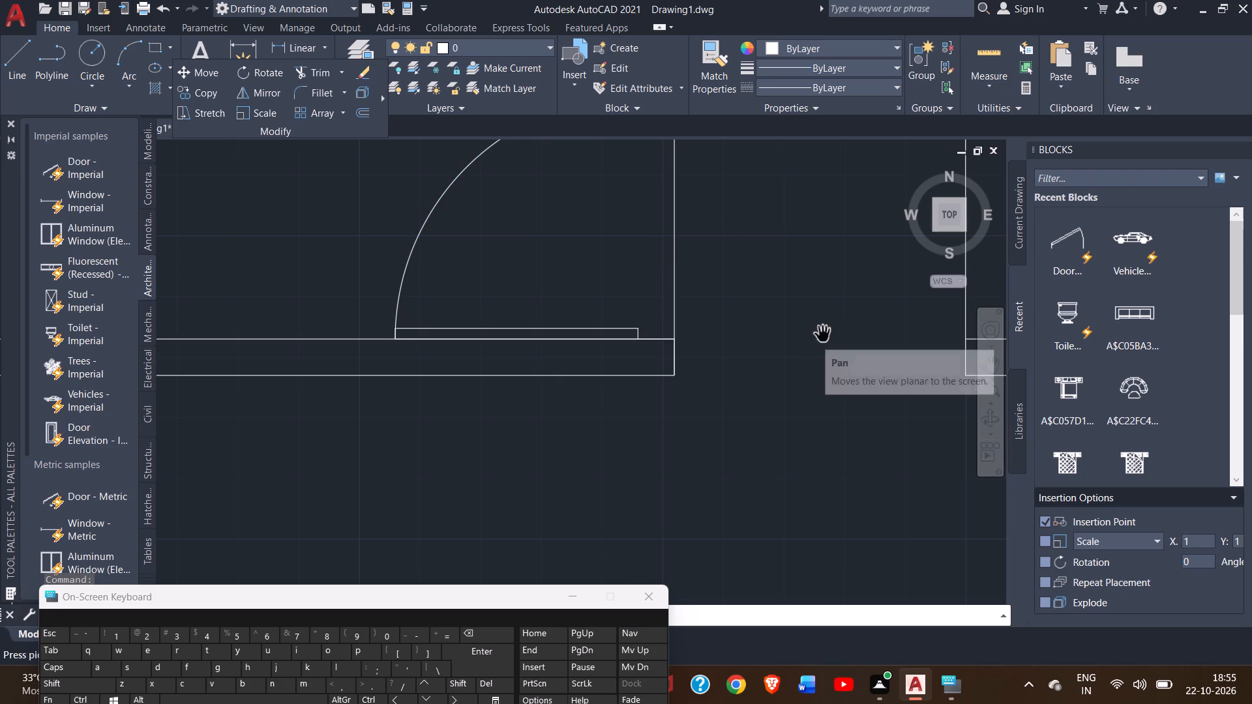
left_click_drag(823, 334, 806, 437)
right_click(806, 437)
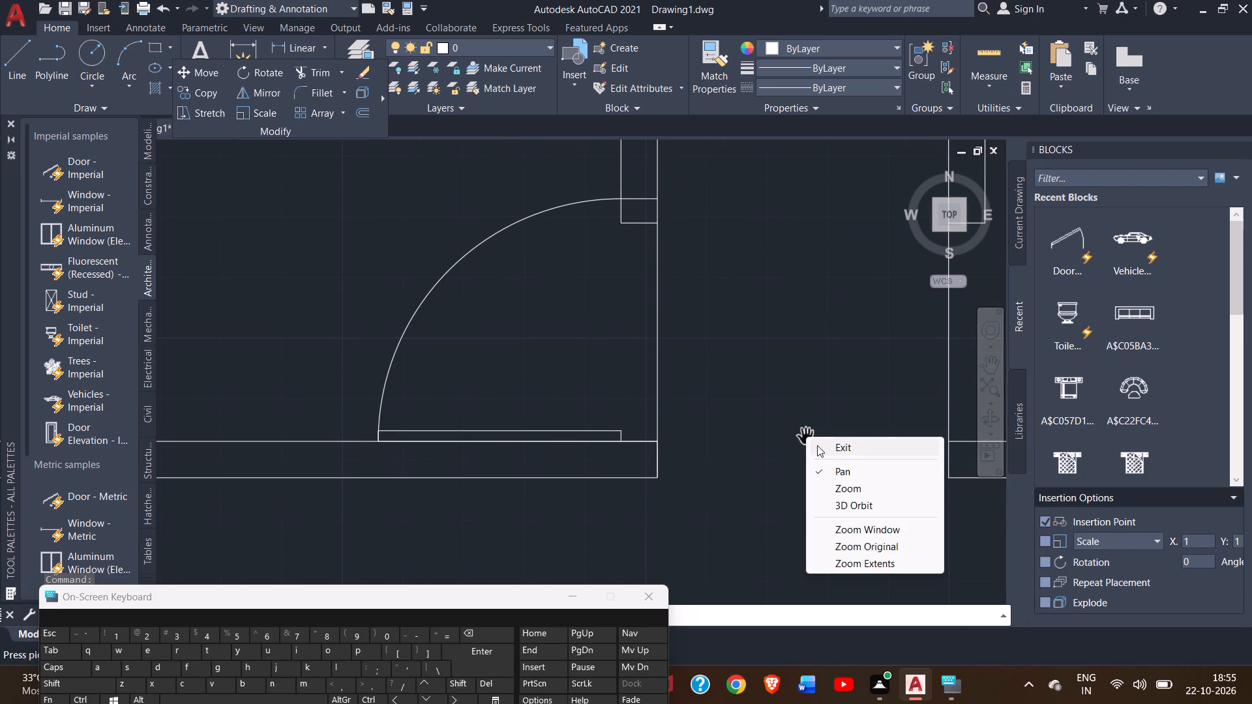
left_click(820, 447)
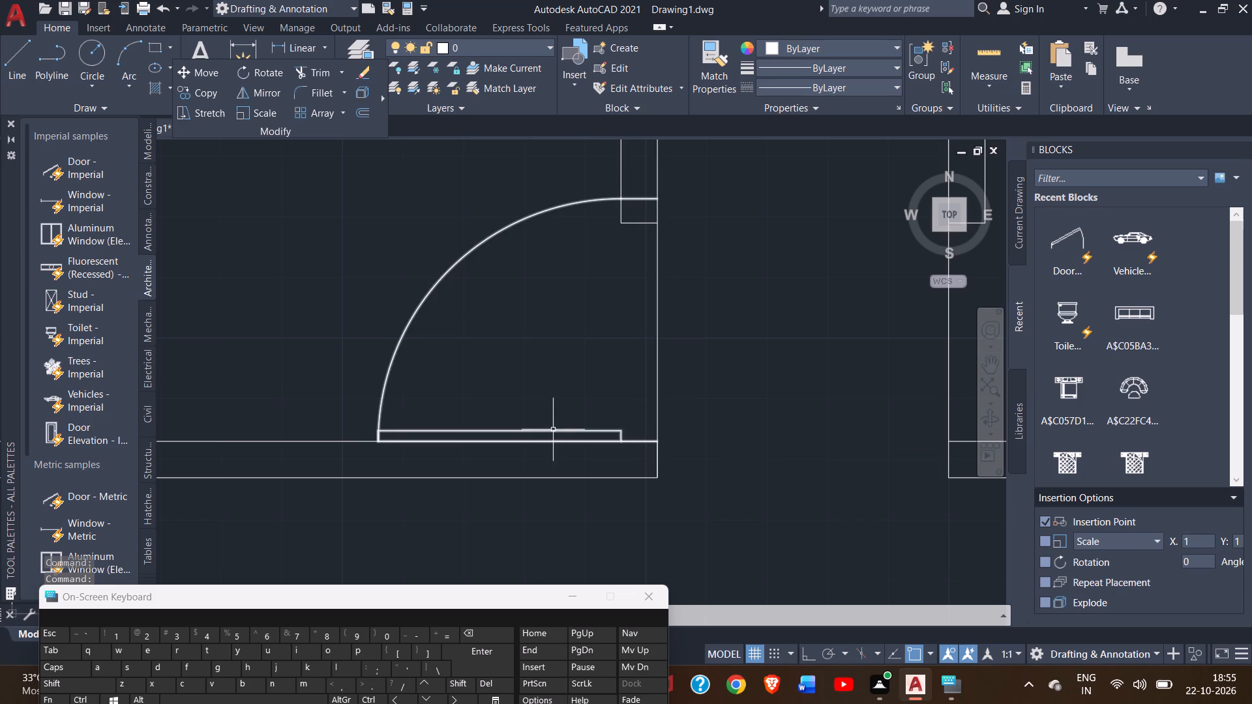
left_click(558, 428)
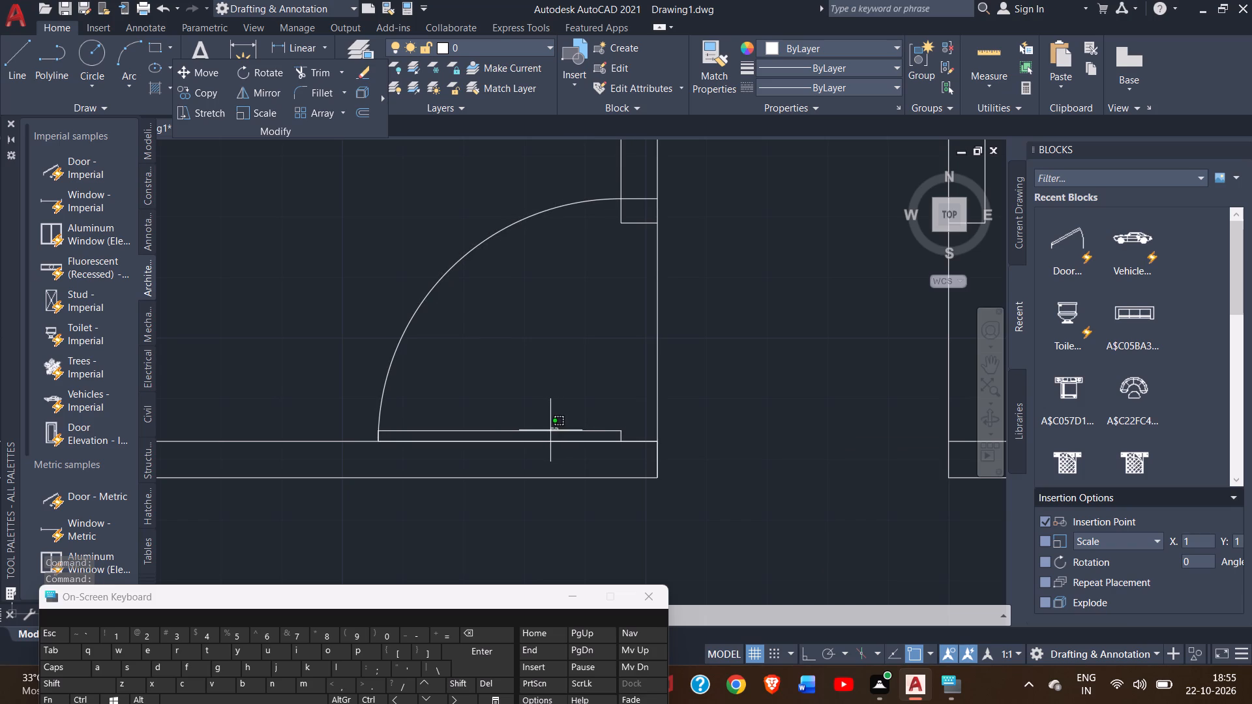
left_click(550, 430)
left_click(543, 429)
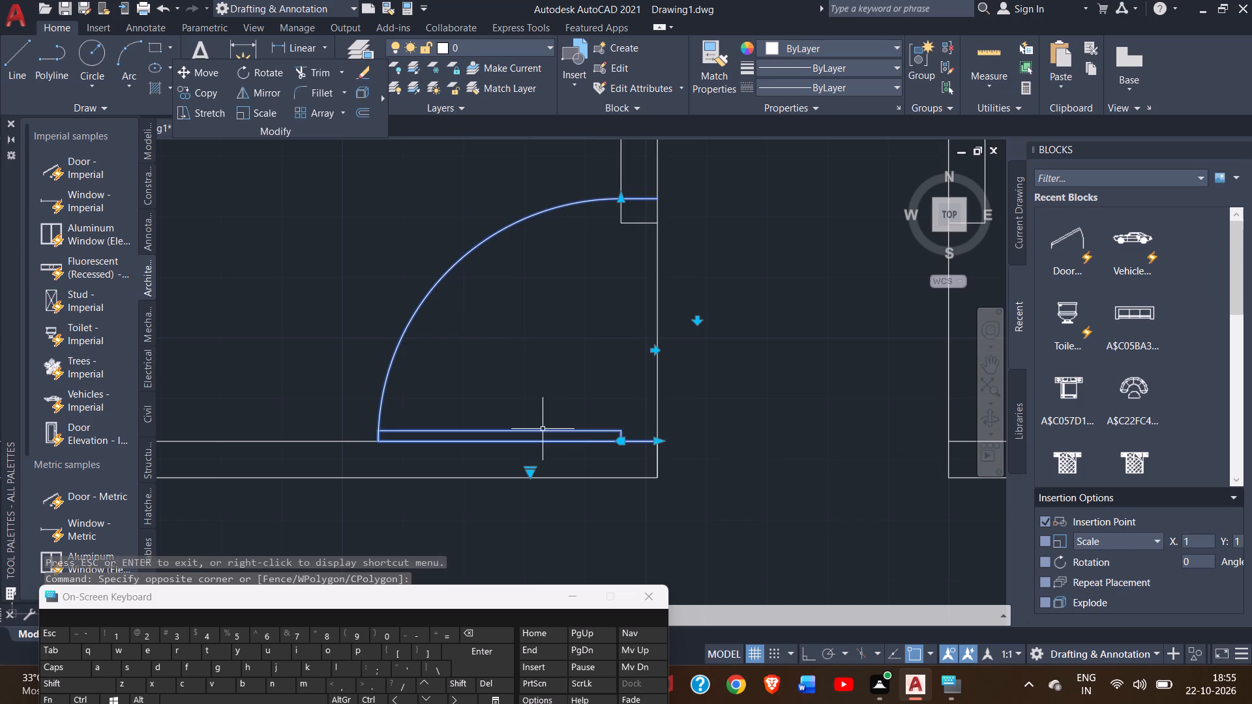
left_click(248, 115)
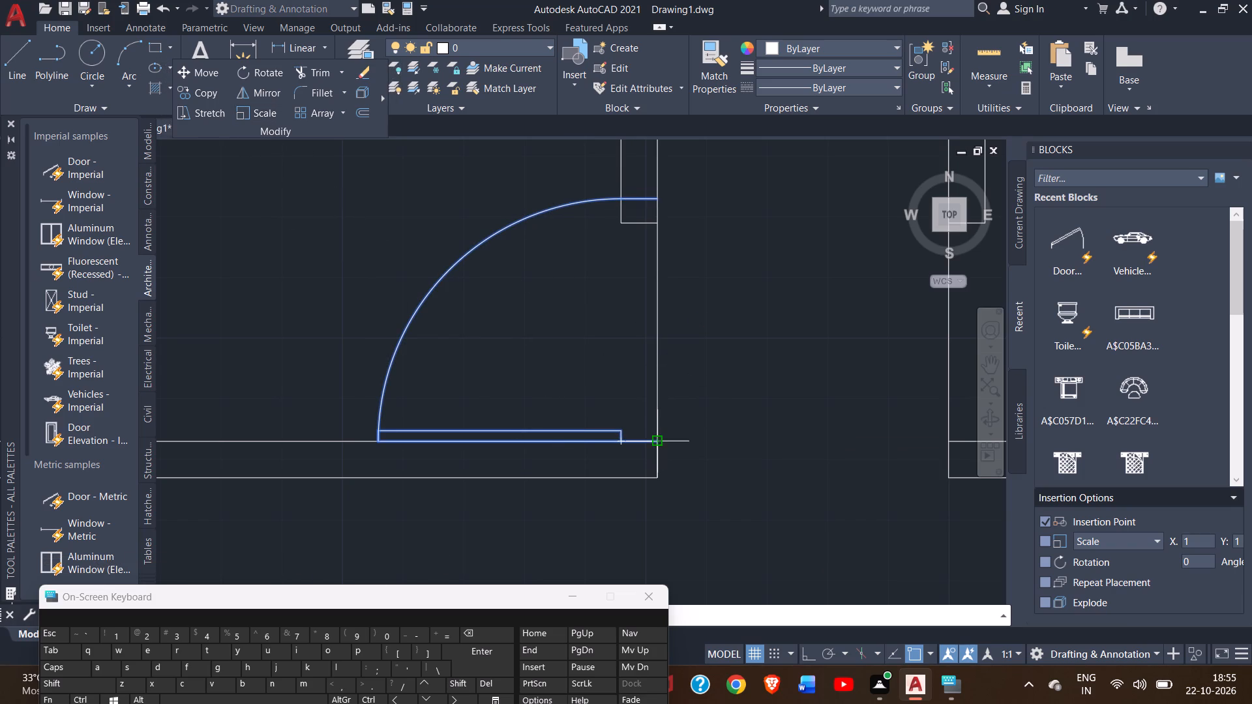
left_click_drag(657, 440, 642, 321)
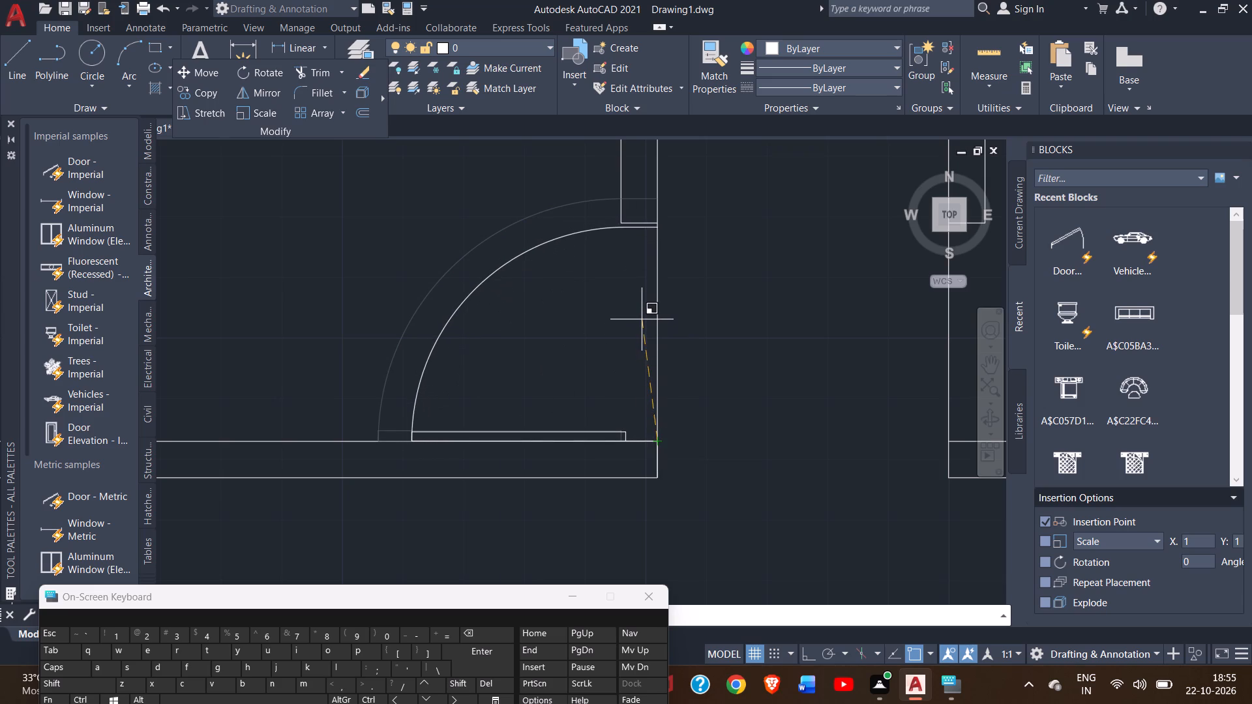
left_click_drag(642, 321, 642, 317)
left_click(642, 317)
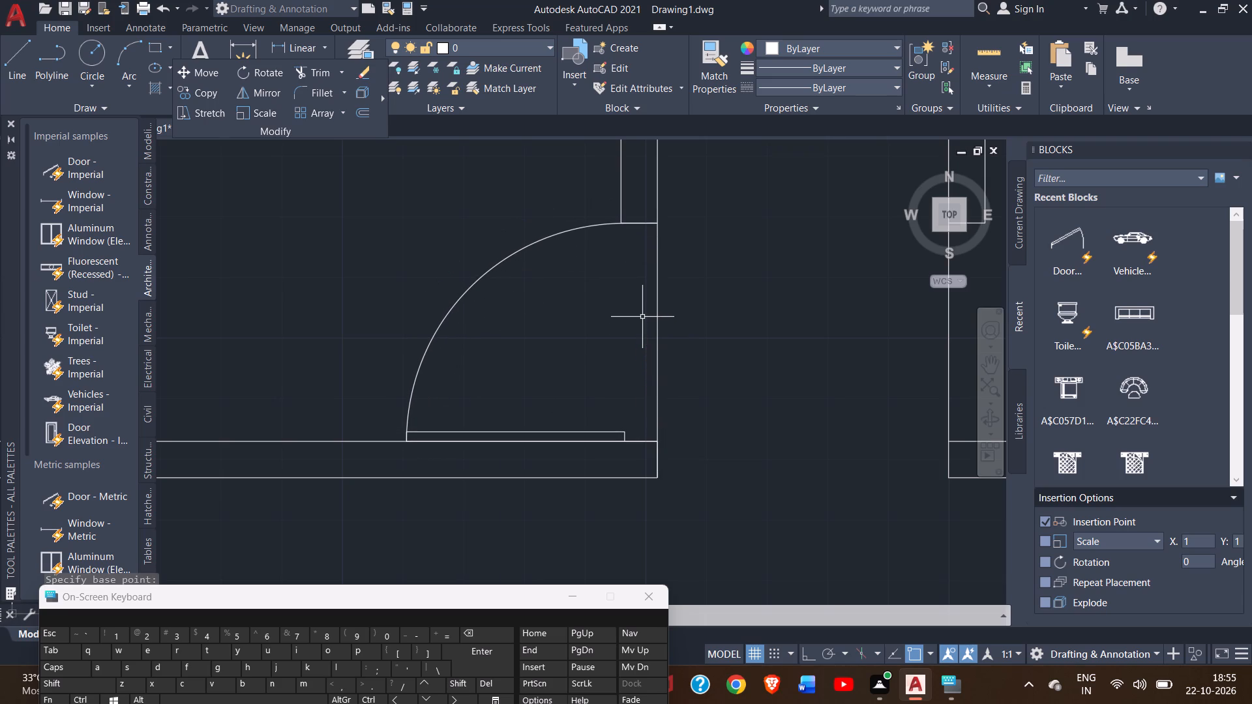
Copy the scaled door block from its hinge corner to the facing wall corner at the opposite upper room's opening.
scroll(642, 317, "down", 2, "ctrl")
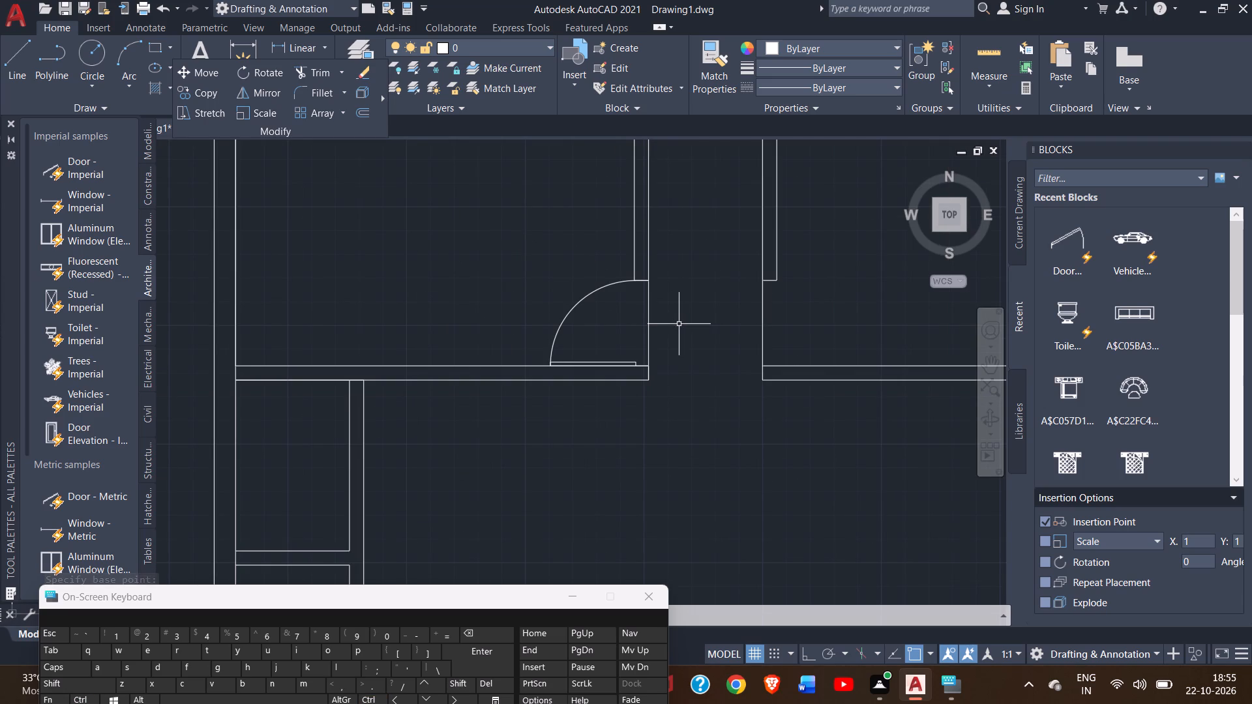
scroll(636, 266, "up", 3, "ctrl")
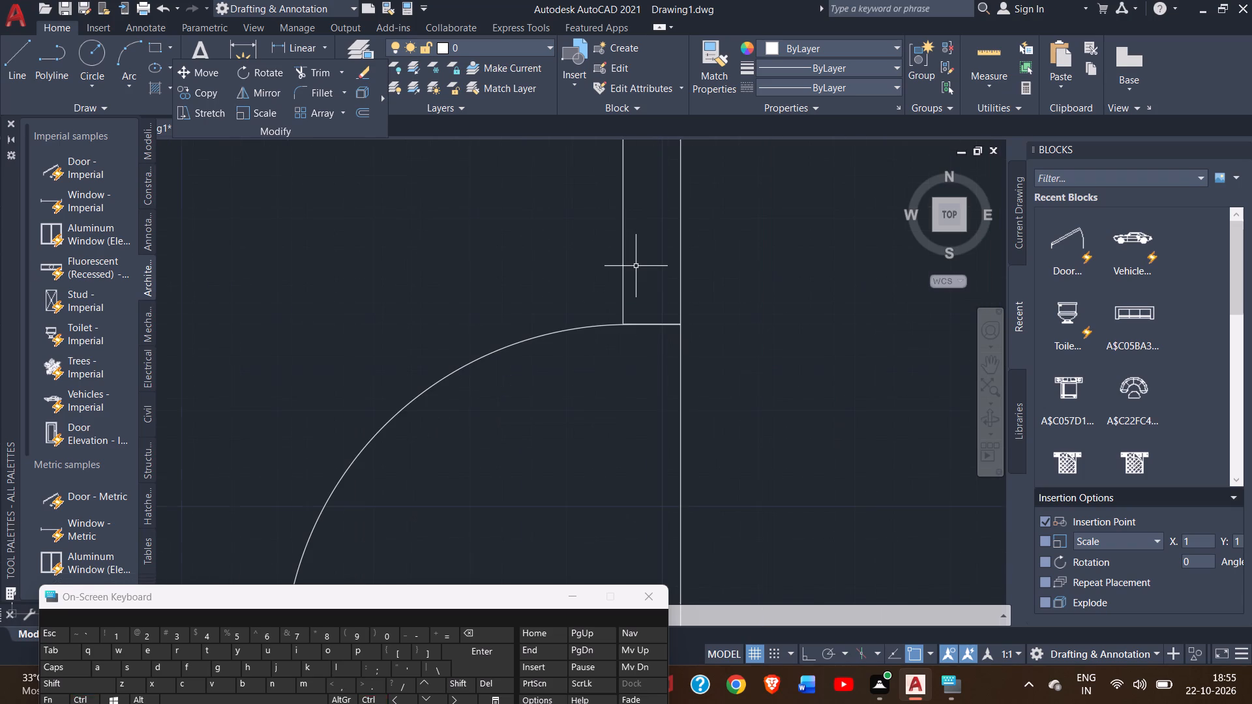
scroll(636, 266, "up", 1, "ctrl")
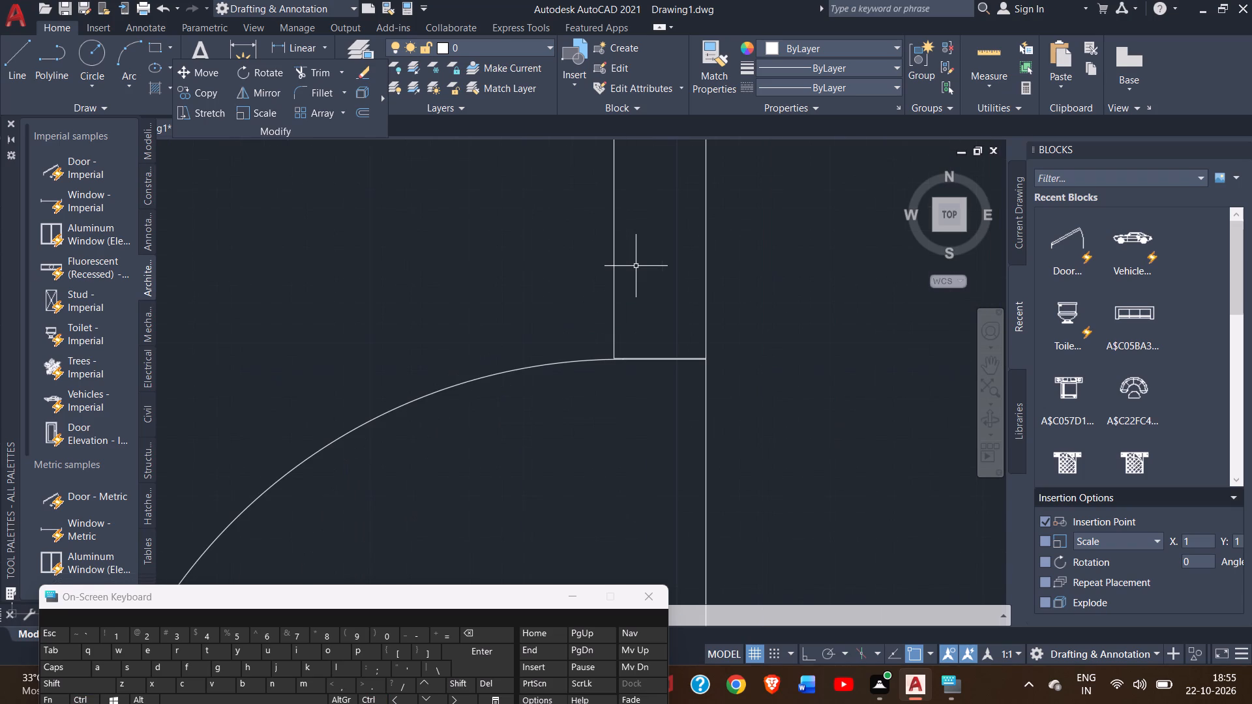
scroll(636, 266, "down", 3, "ctrl")
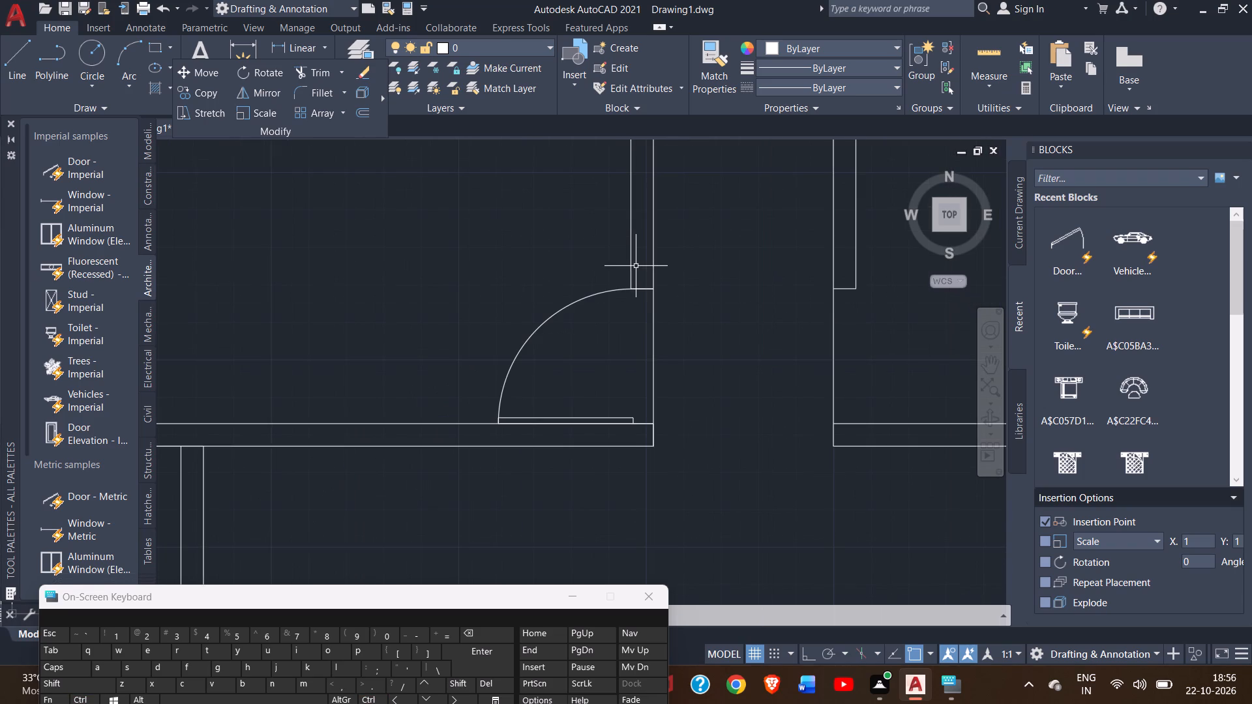
right_click(719, 342)
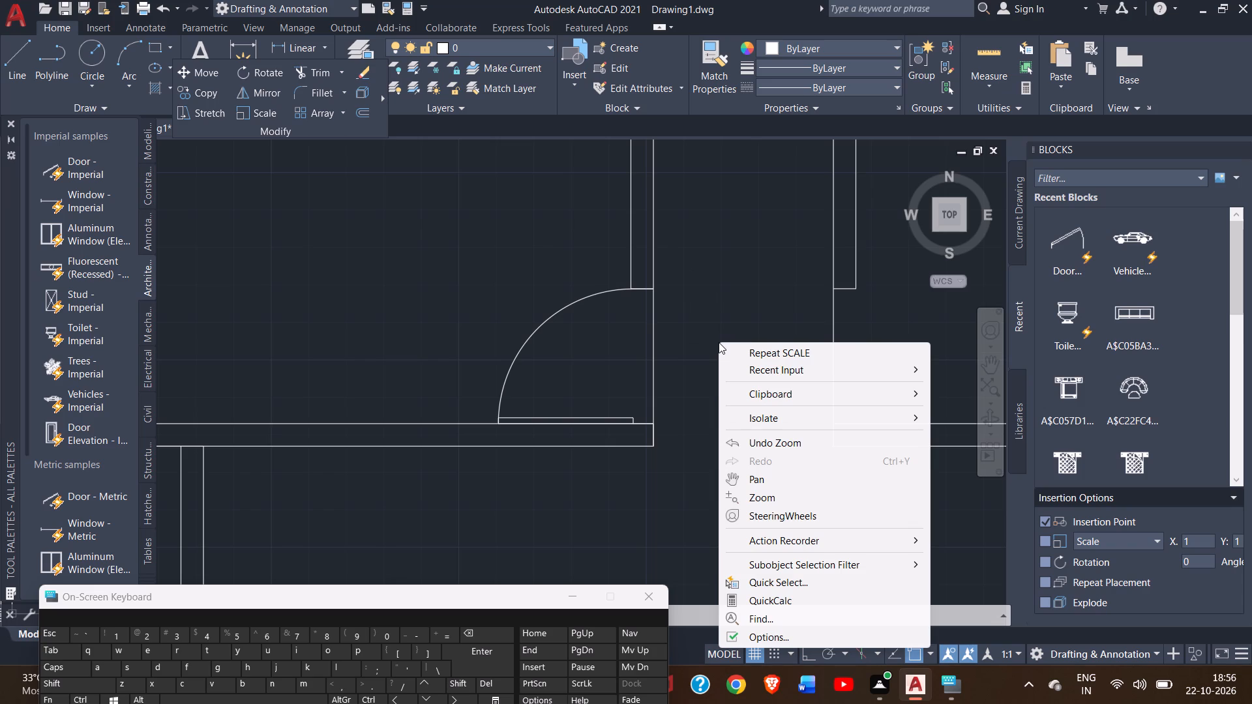
left_click(742, 311)
left_click(742, 311)
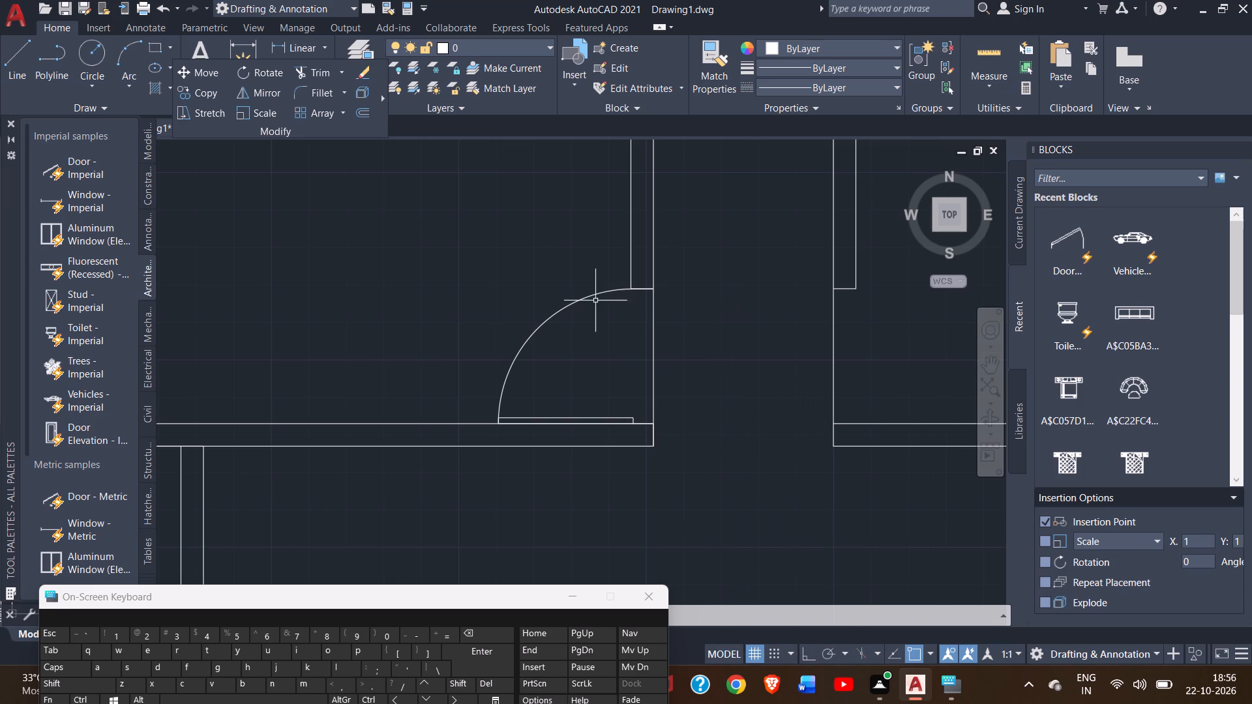
left_click(589, 299)
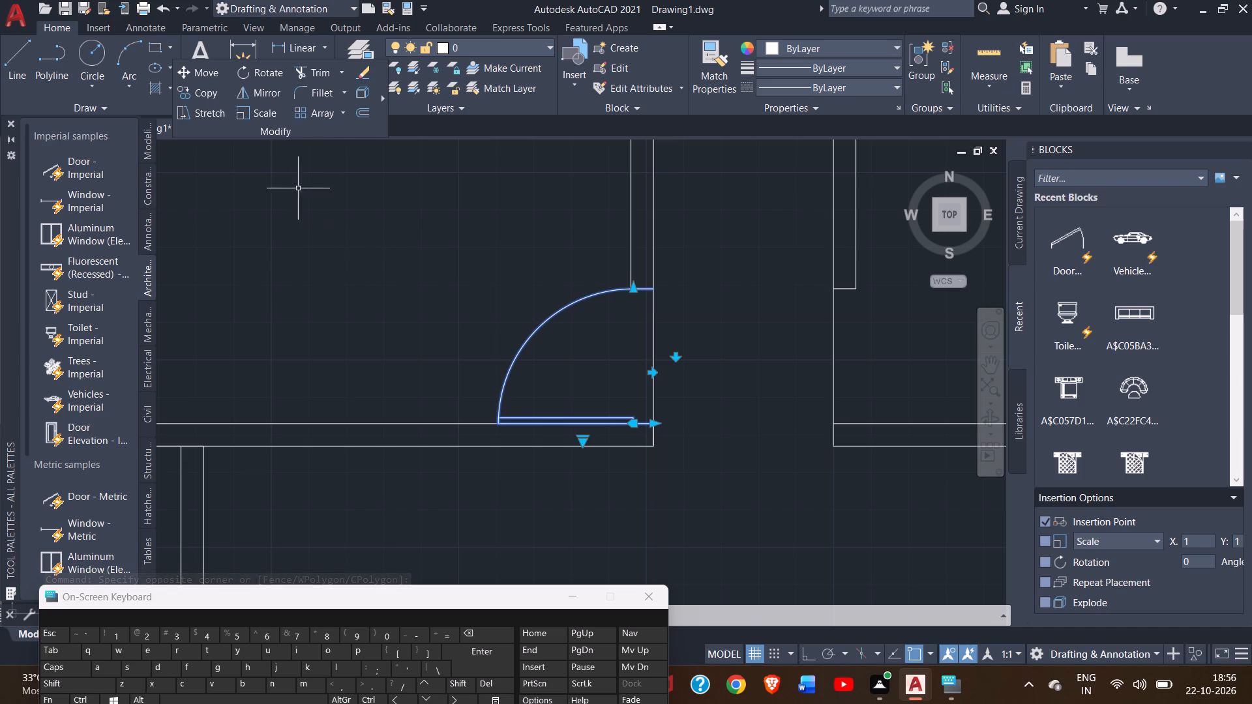
left_click(205, 90)
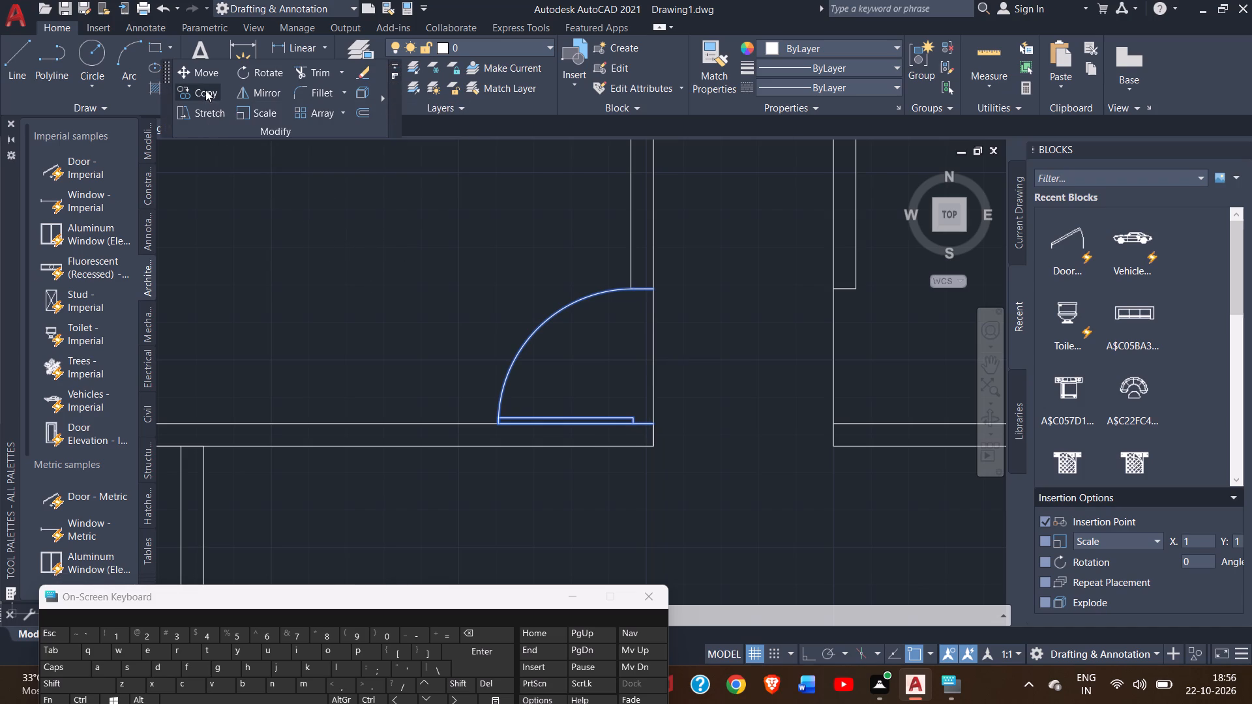
left_click(653, 420)
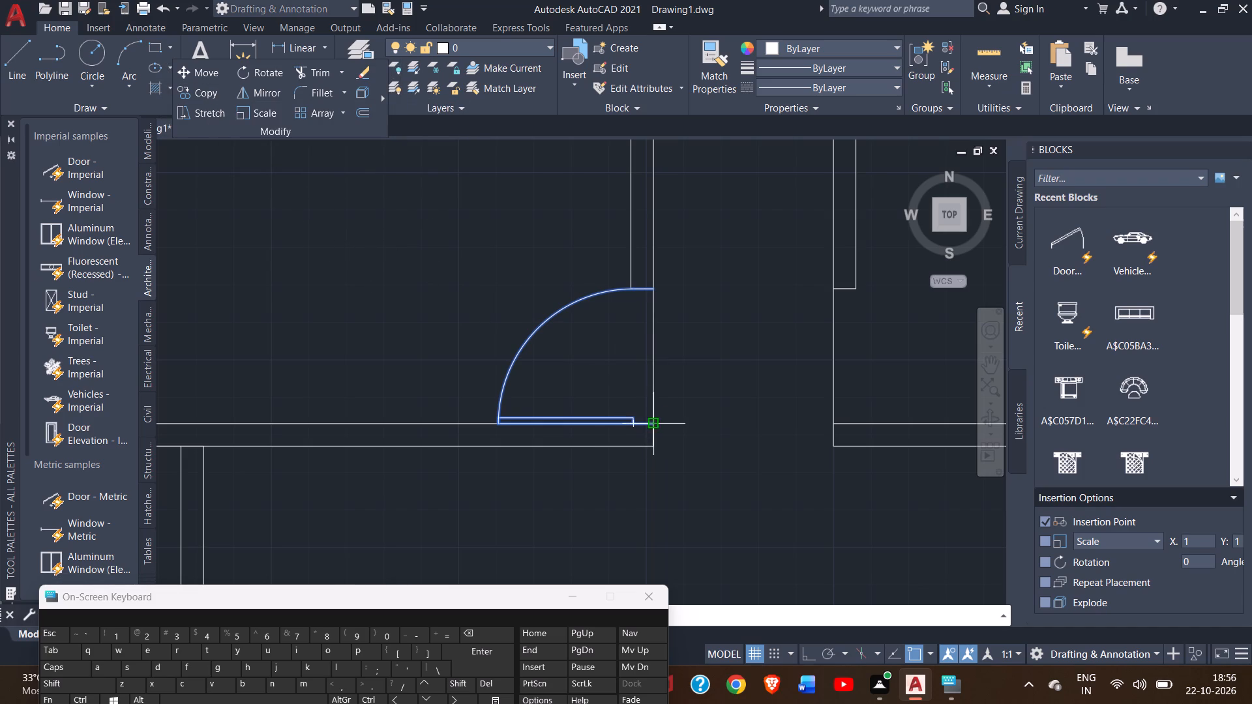
left_click(833, 427)
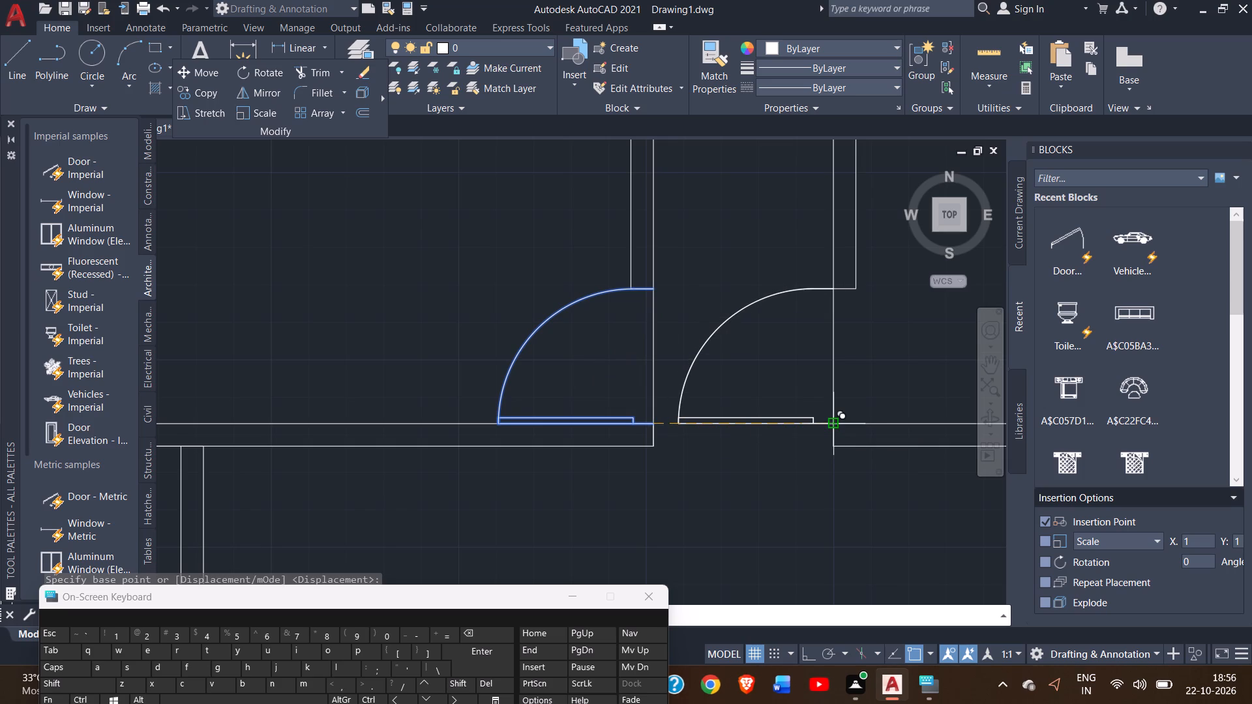
right_click(743, 454)
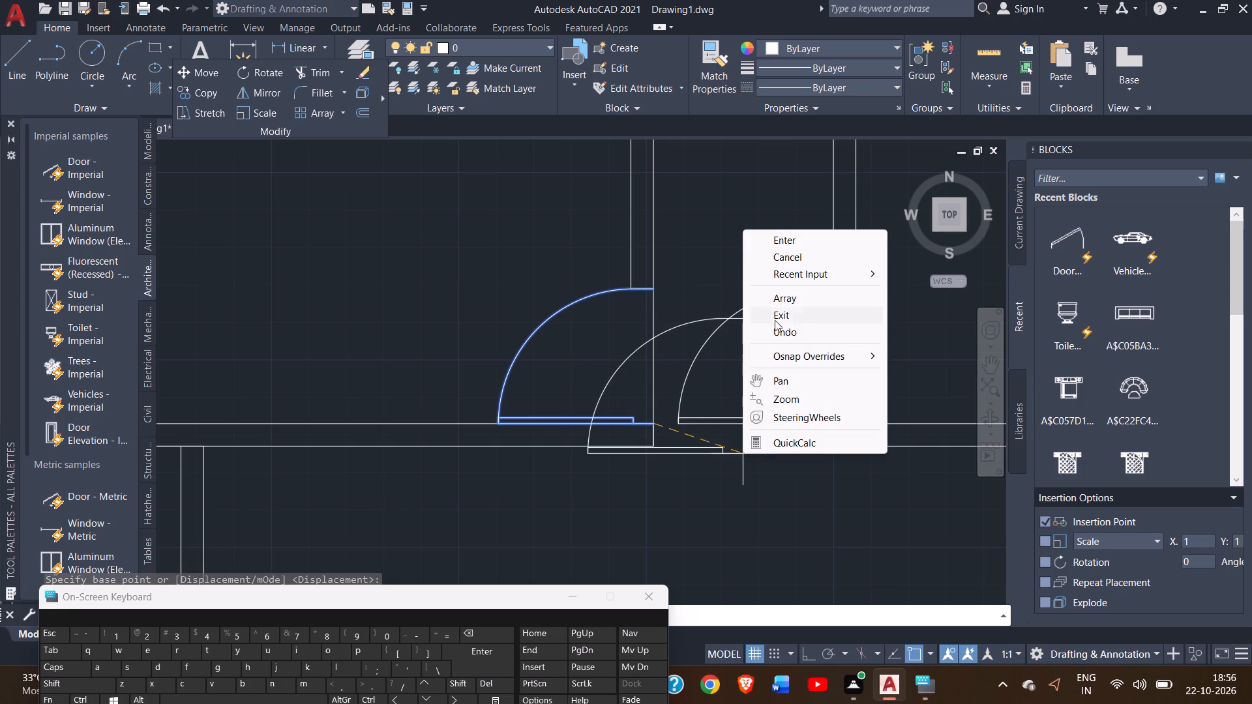
left_click(807, 237)
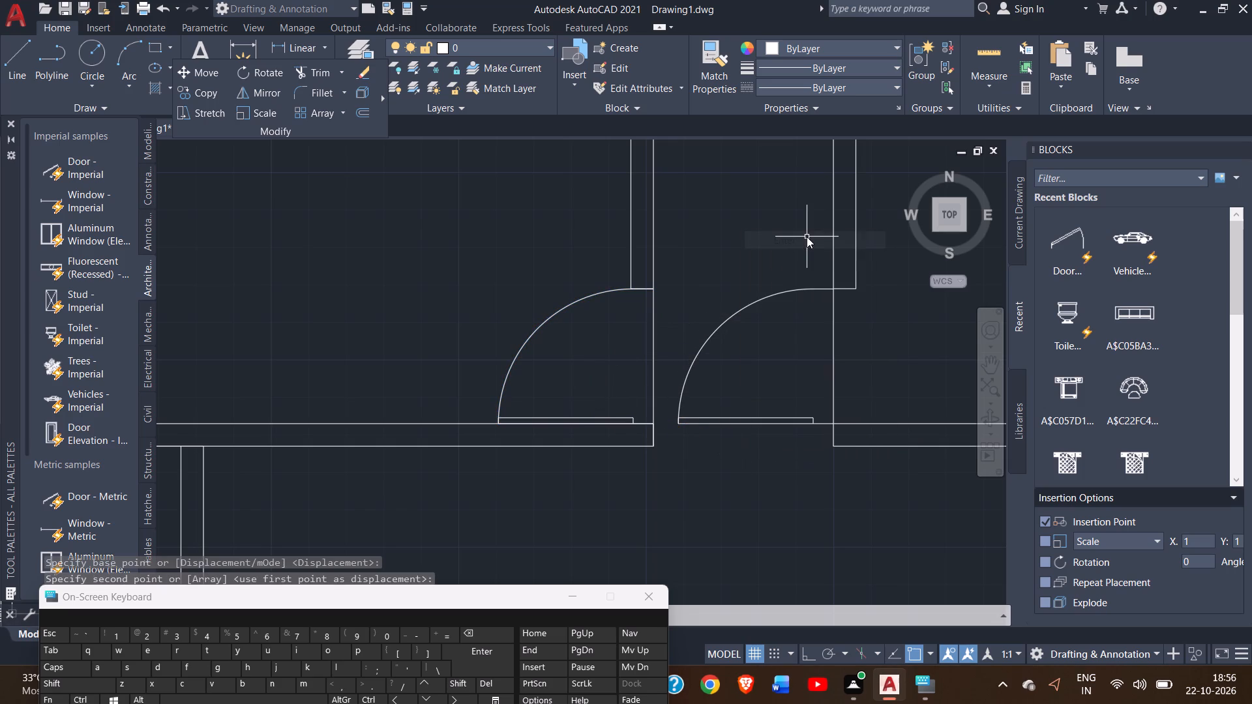
Flip the new door copy horizontally so it swings into the opposite upper room, and clear the selection.
left_click(749, 302)
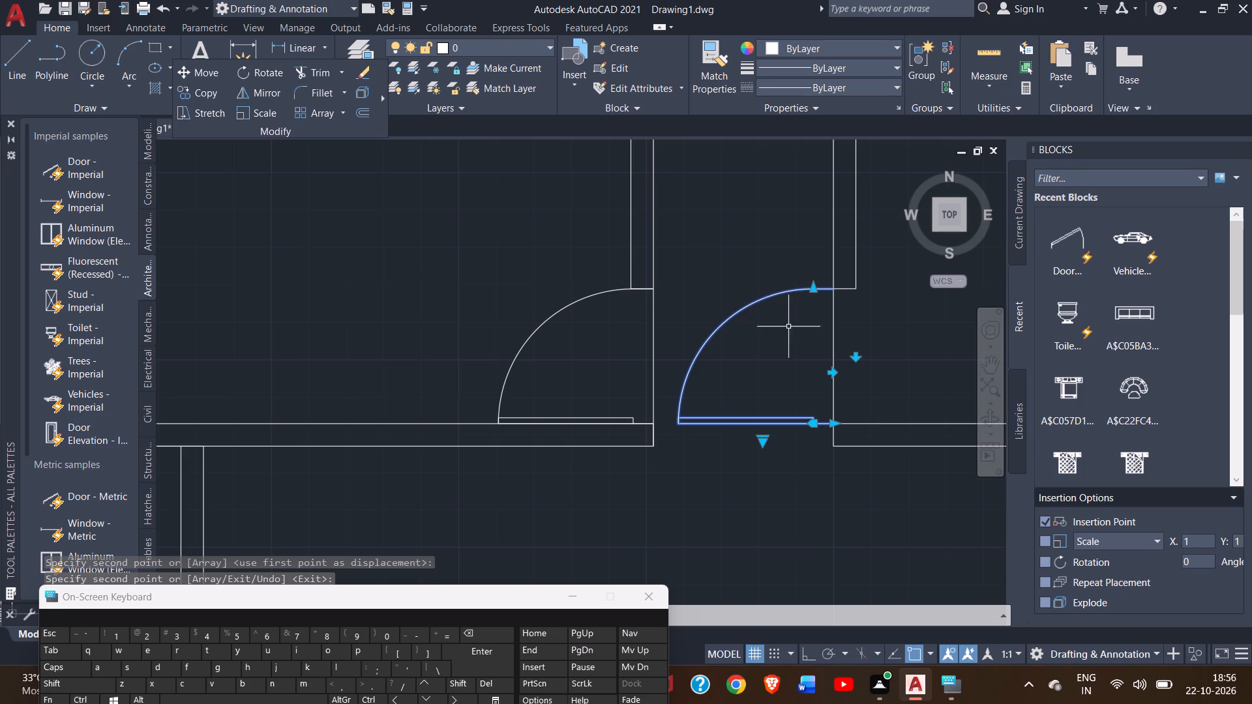
left_click(835, 370)
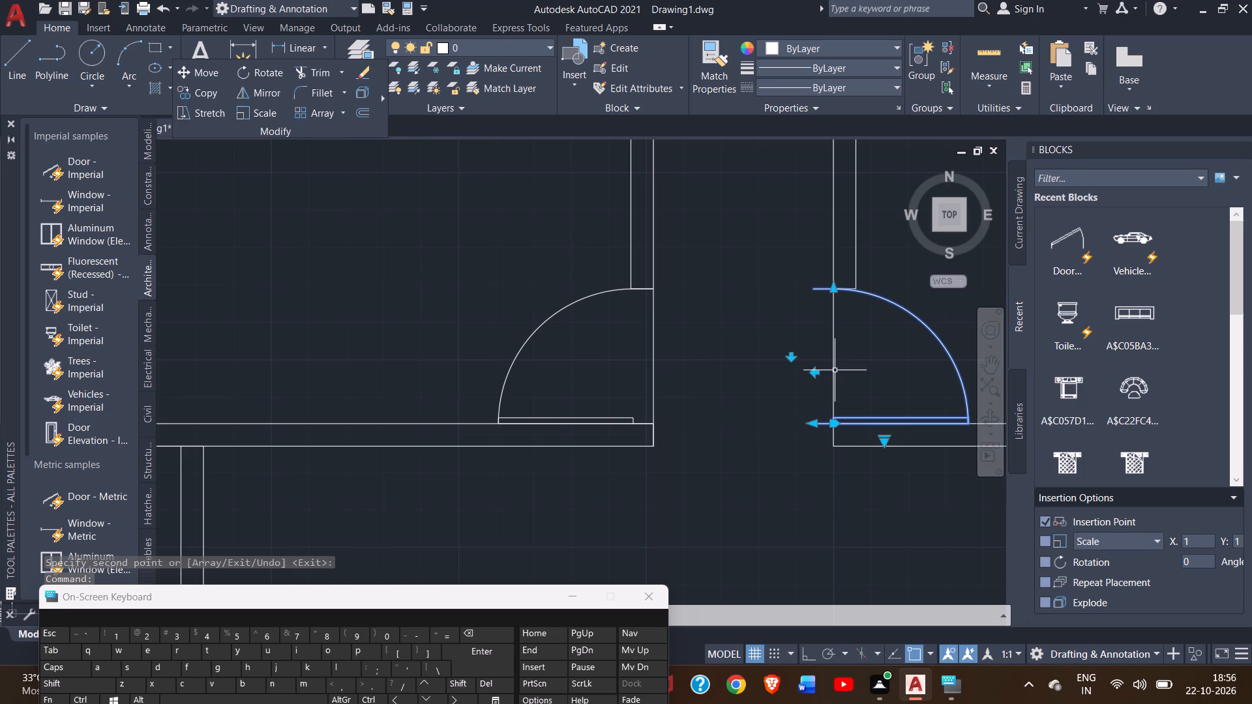
left_click(835, 370)
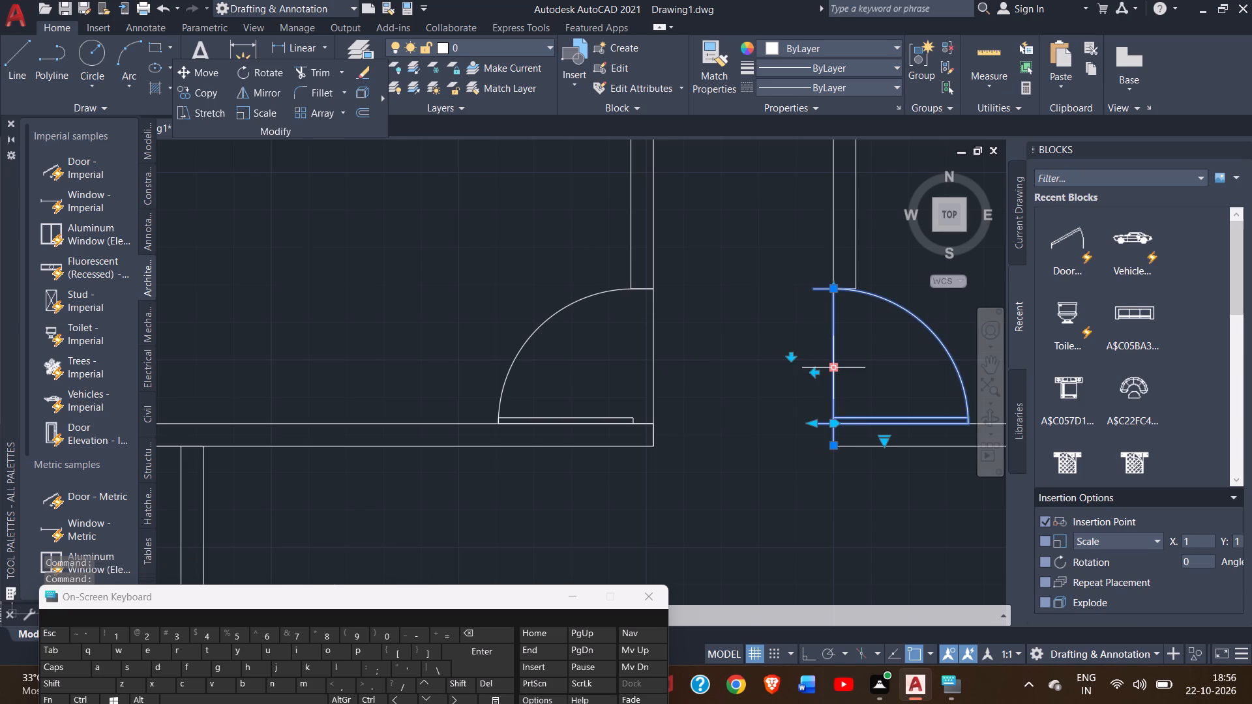
right_click(785, 364)
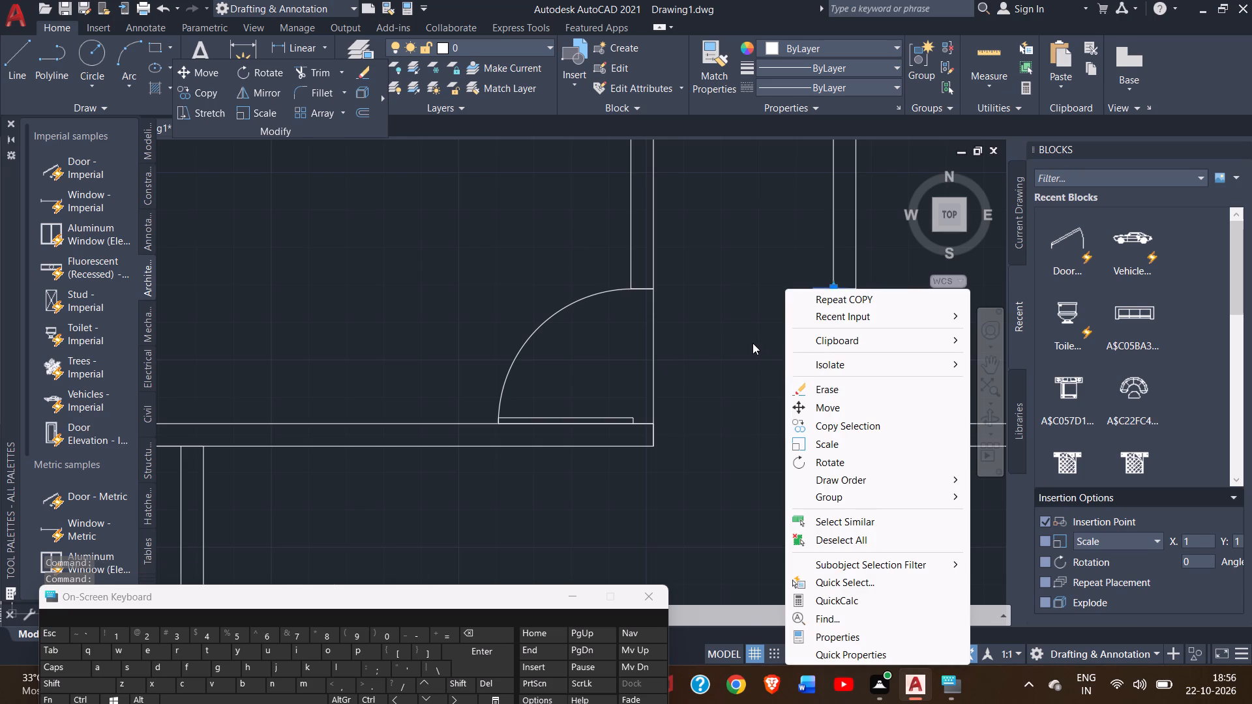
left_click(753, 343)
left_click(696, 396)
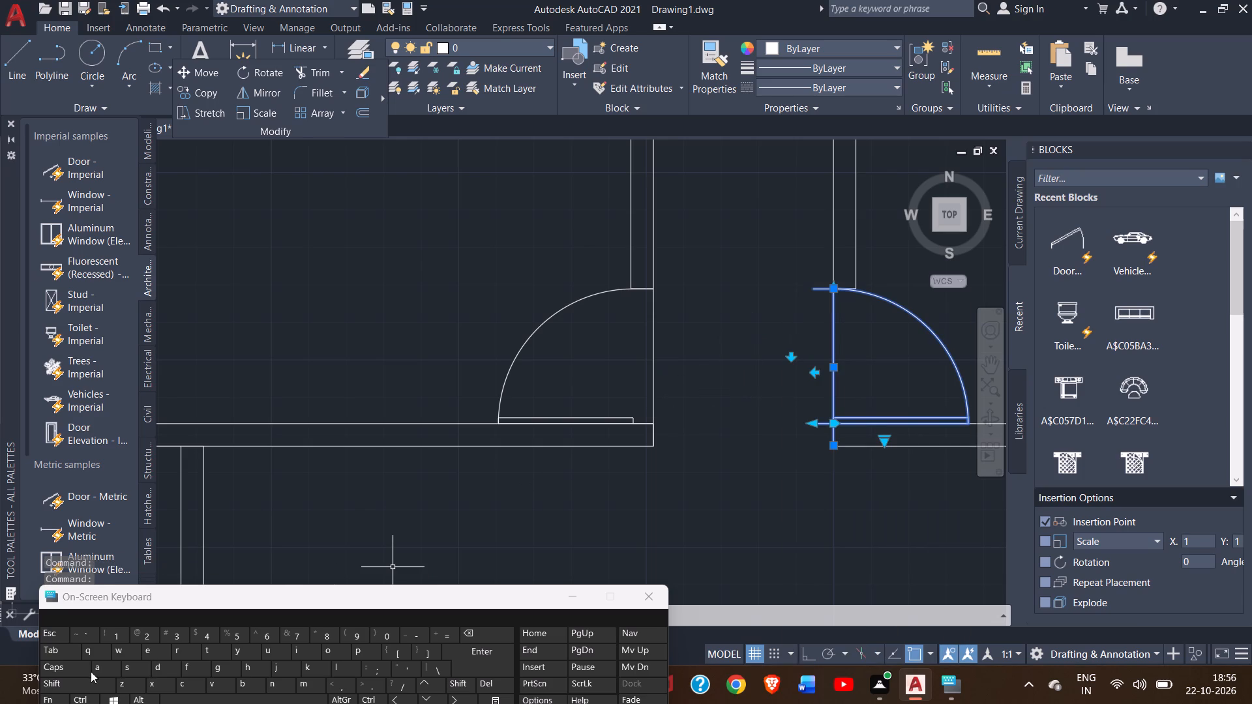
key("Escape")
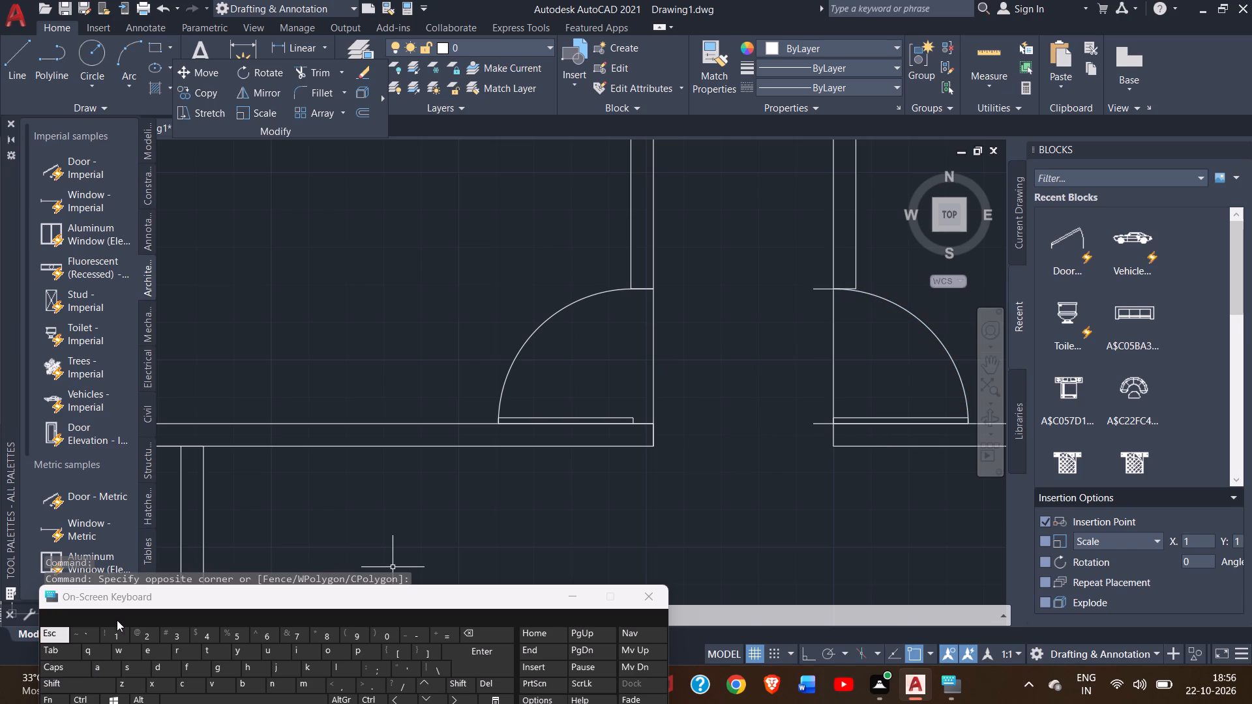
Move the flipped door block from its hinge-side end onto the wall corner of the opposite upper room's opening.
left_click(822, 422)
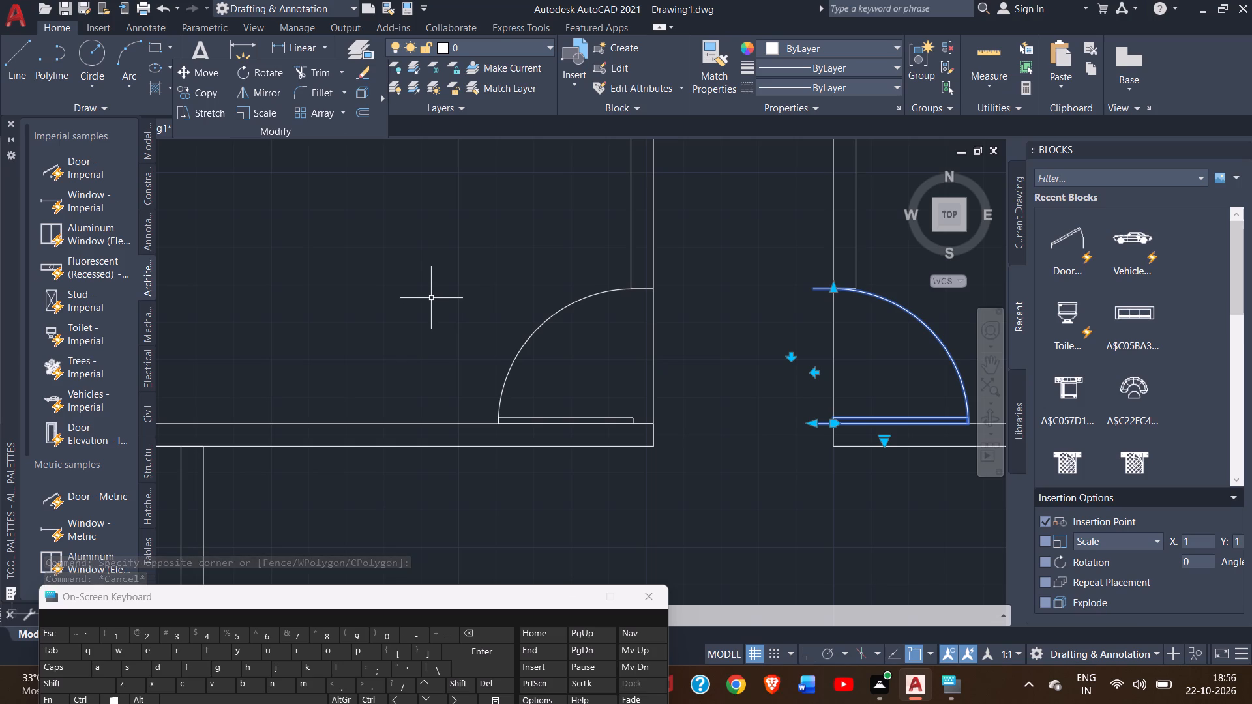
left_click(198, 70)
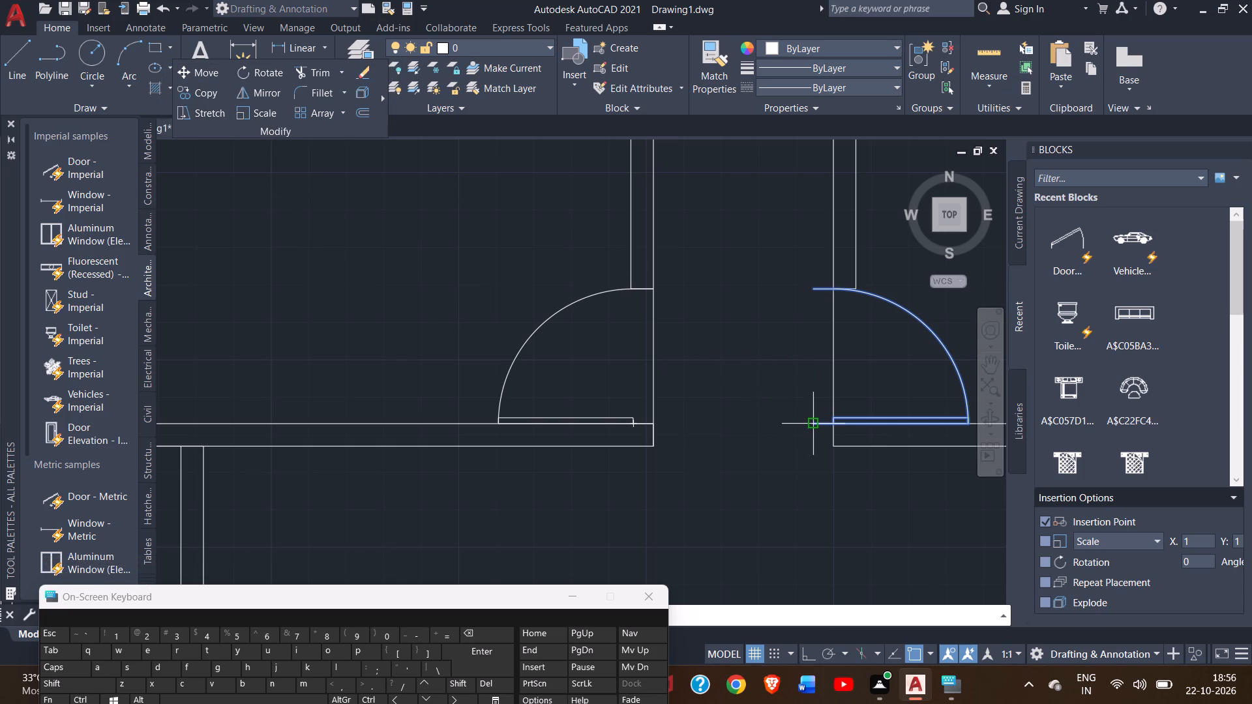
left_click_drag(814, 422, 833, 424)
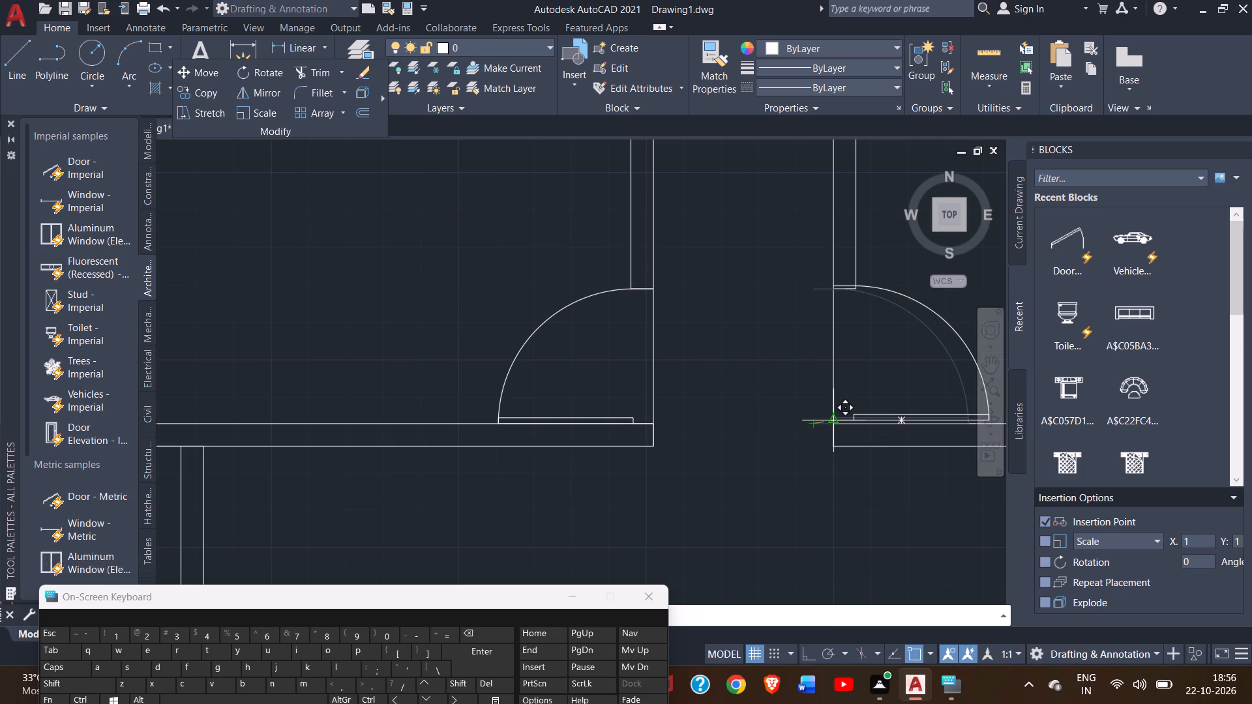
left_click_drag(833, 424, 835, 422)
scroll(835, 422, "up", 1, "ctrl")
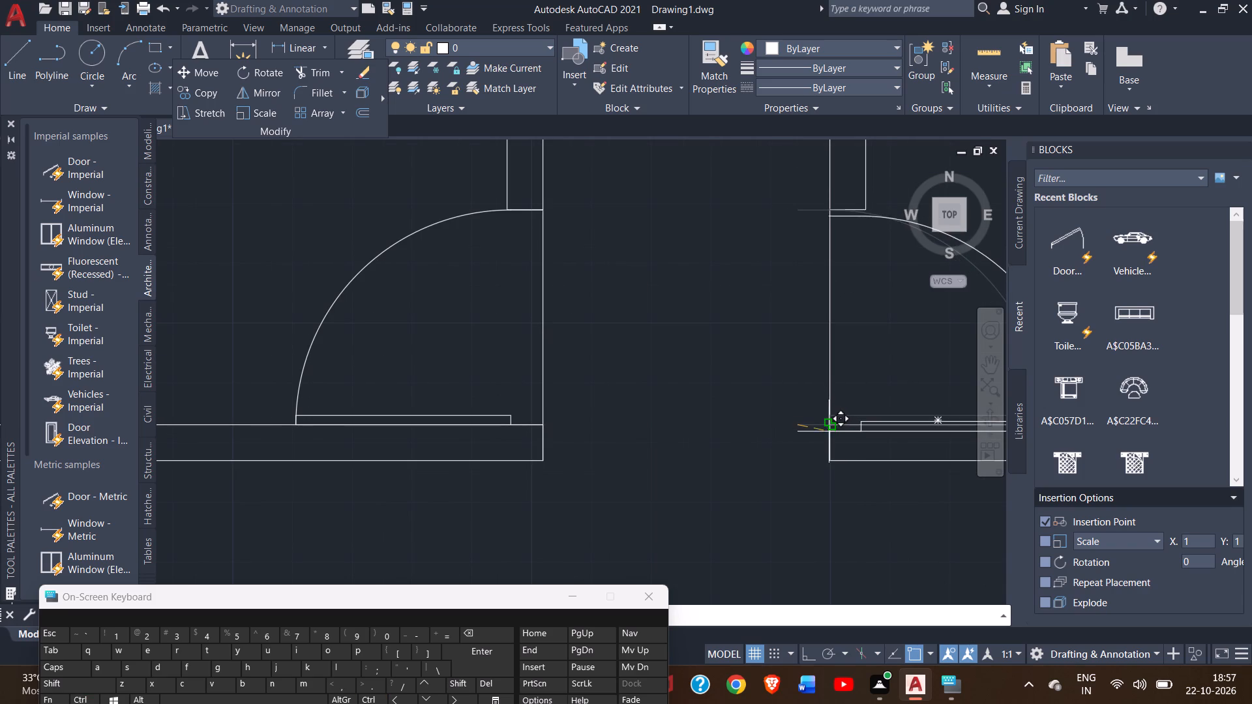
left_click(830, 426)
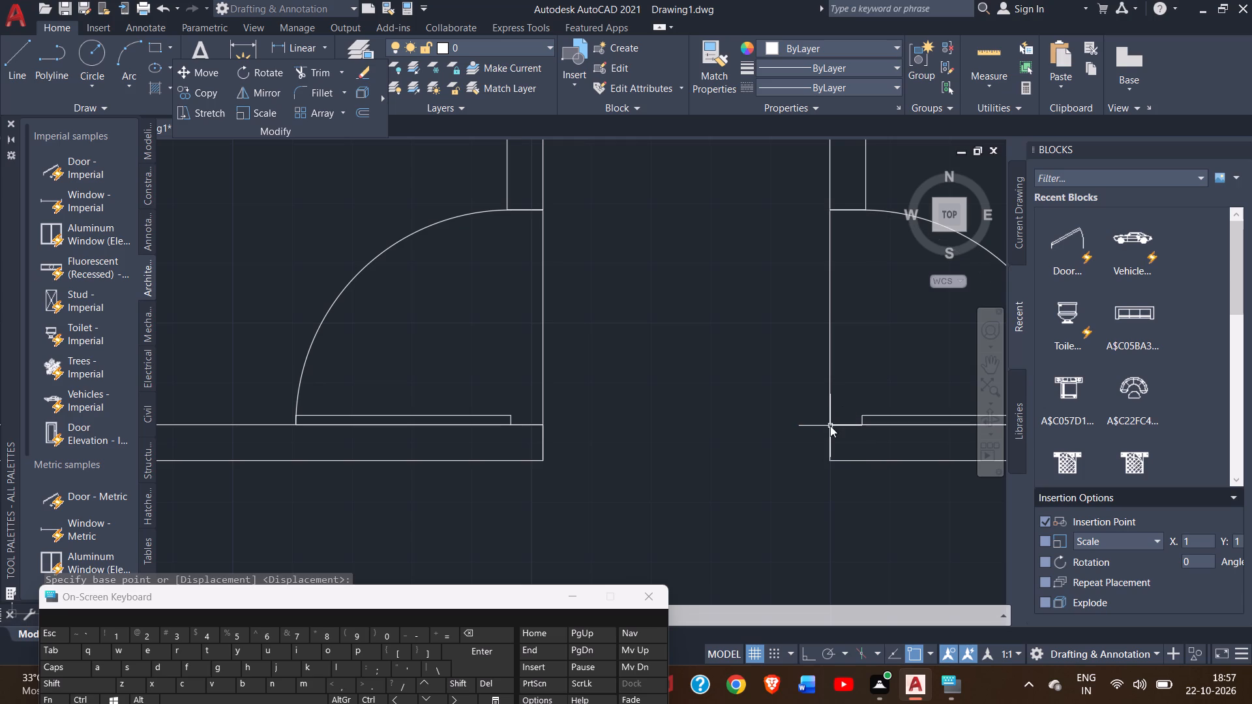
Examine the upper rooms, the top compartments and the small room beside the outer wall to plan the remaining doors.
scroll(668, 385, "down", 4, "ctrl")
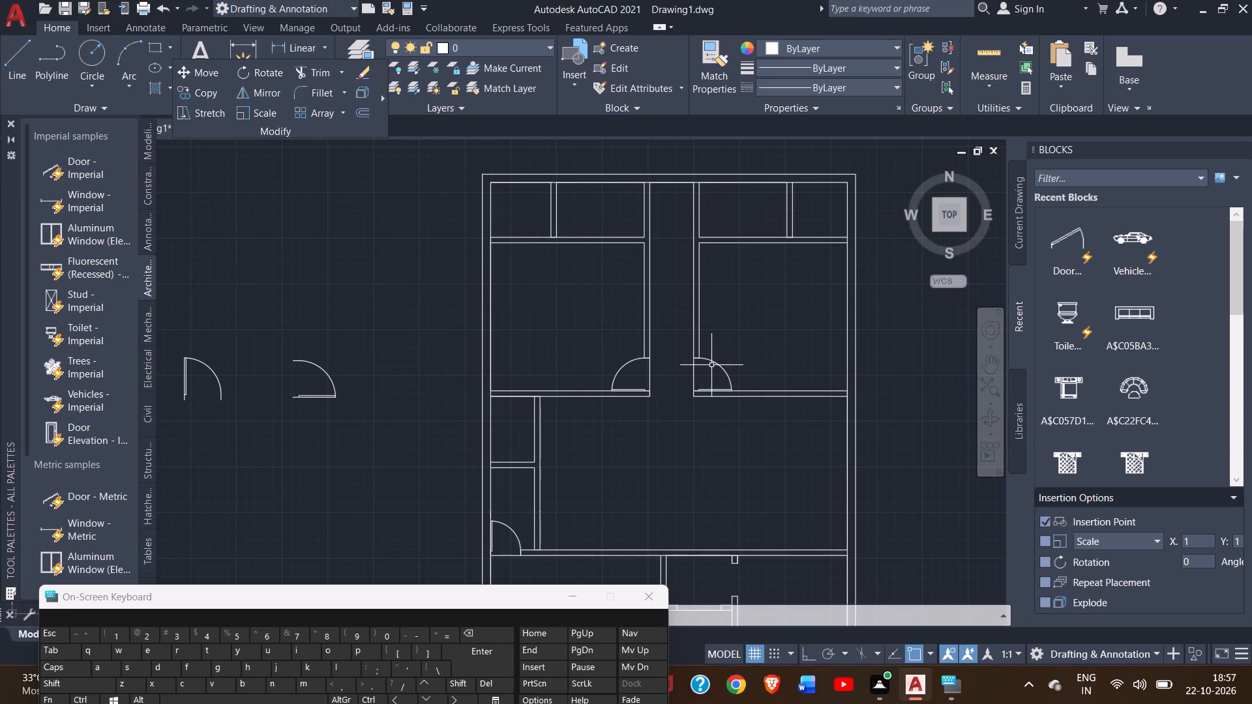
scroll(711, 364, "up", 1, "ctrl")
scroll(711, 364, "down", 1, "ctrl")
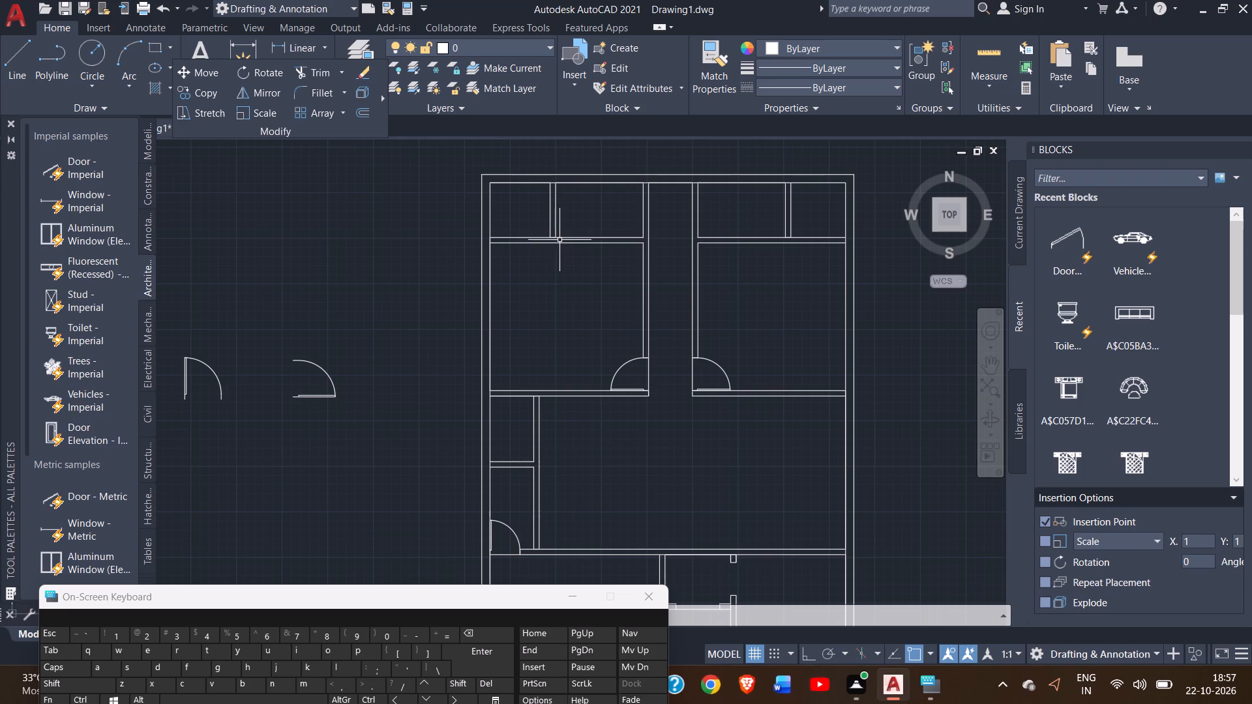
scroll(529, 205, "up", 1)
scroll(554, 241, "down", 2, "ctrl")
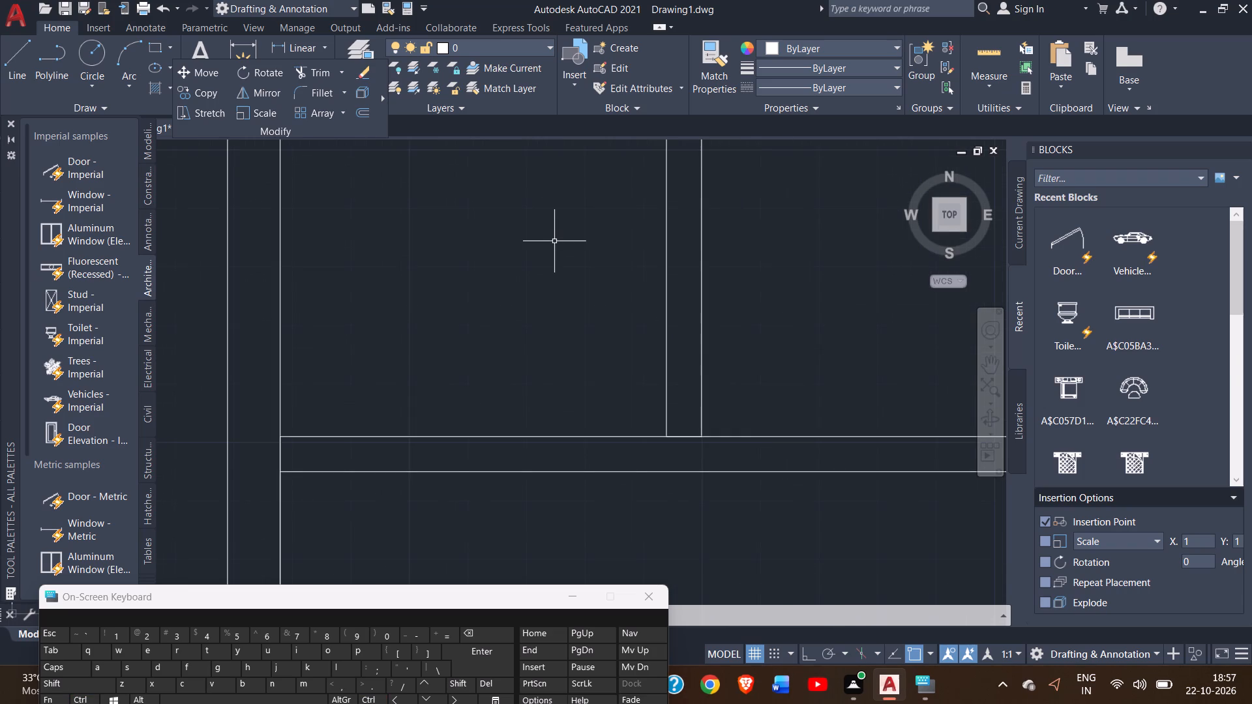
scroll(554, 241, "down", 2, "ctrl")
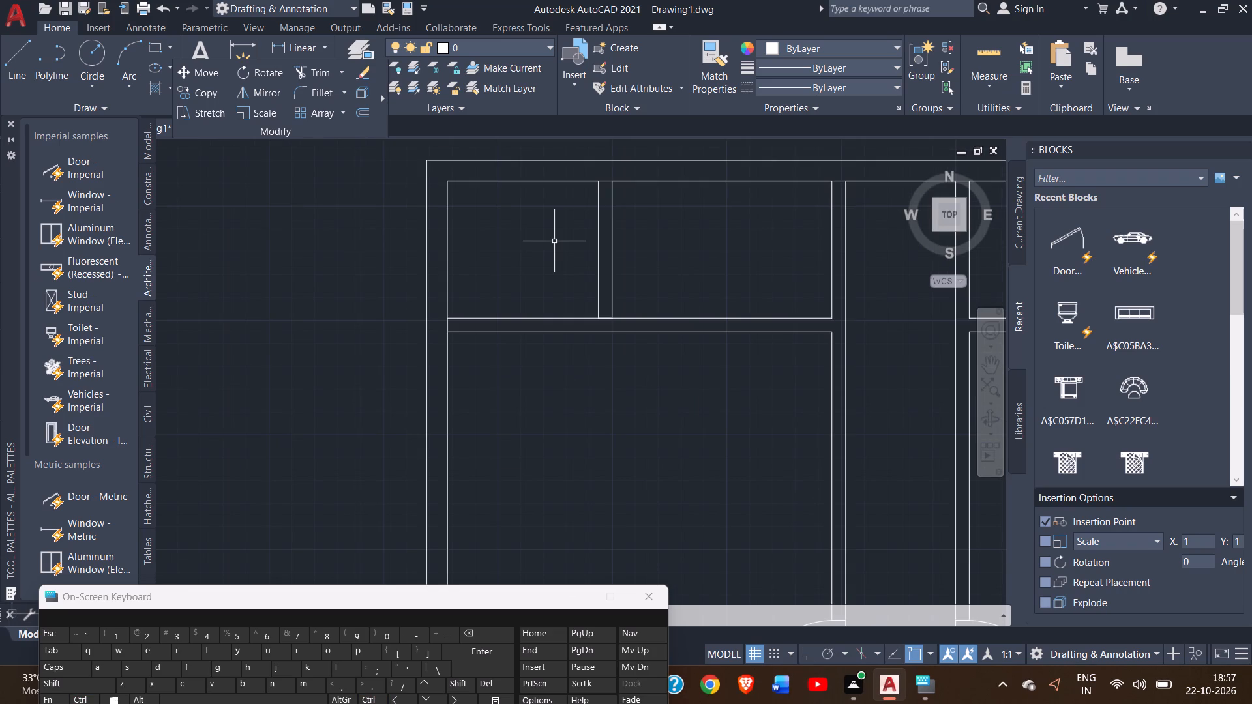
scroll(554, 252, "down", 2, "ctrl")
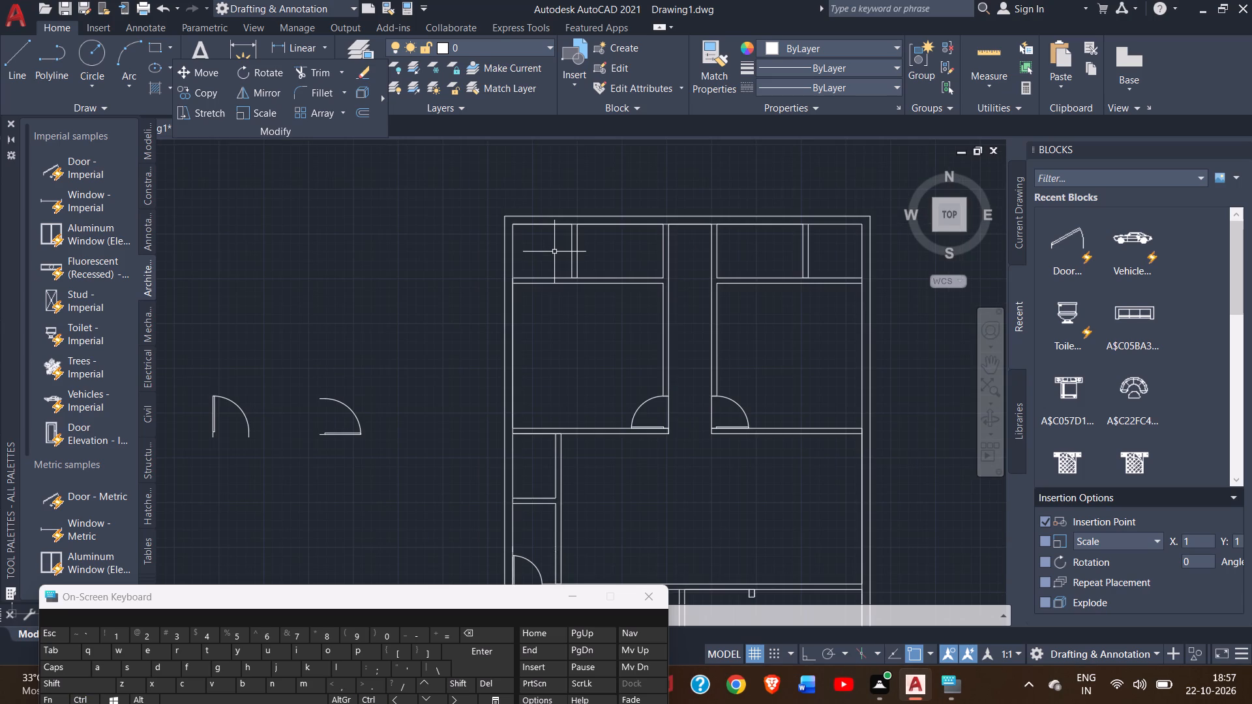
scroll(554, 252, "down", 1, "ctrl")
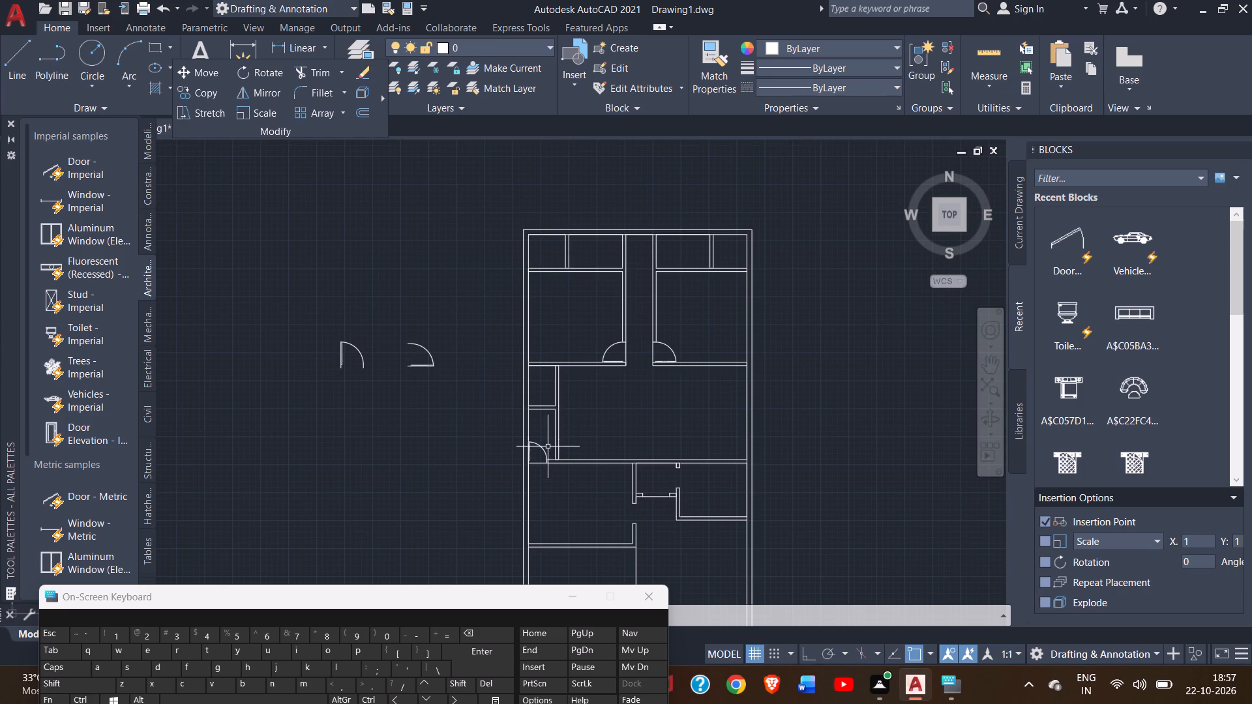
scroll(544, 447, "up", 1, "ctrl")
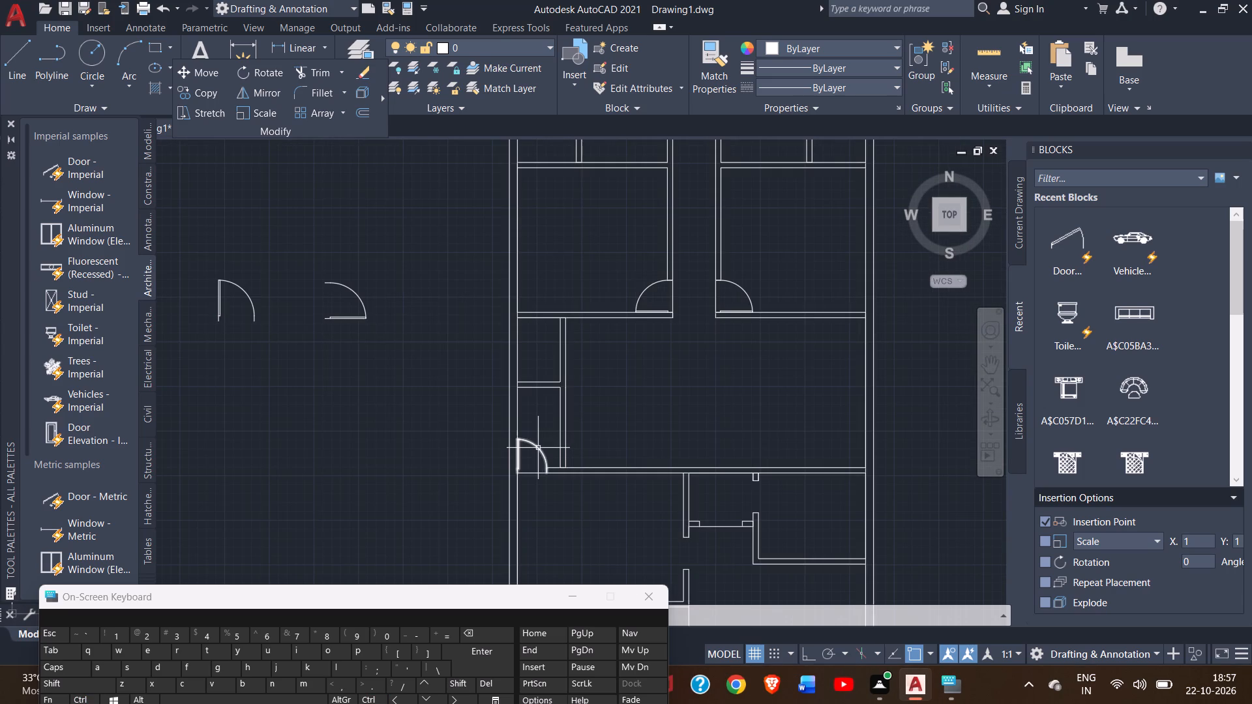
scroll(538, 448, "up", 3, "ctrl")
scroll(538, 448, "down", 2, "ctrl")
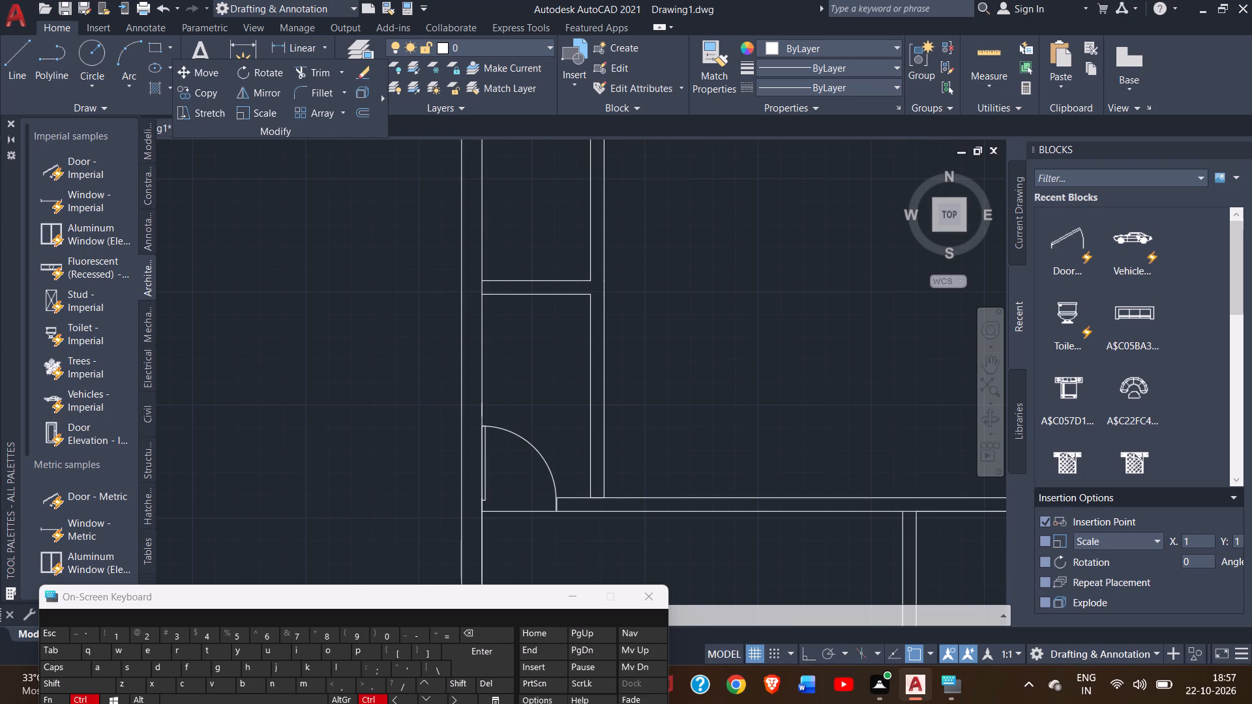
Copy the upper room's left-swinging door by its leaf midpoint to the wall end at the small lower room's opening.
scroll(538, 448, "down", 1, "ctrl")
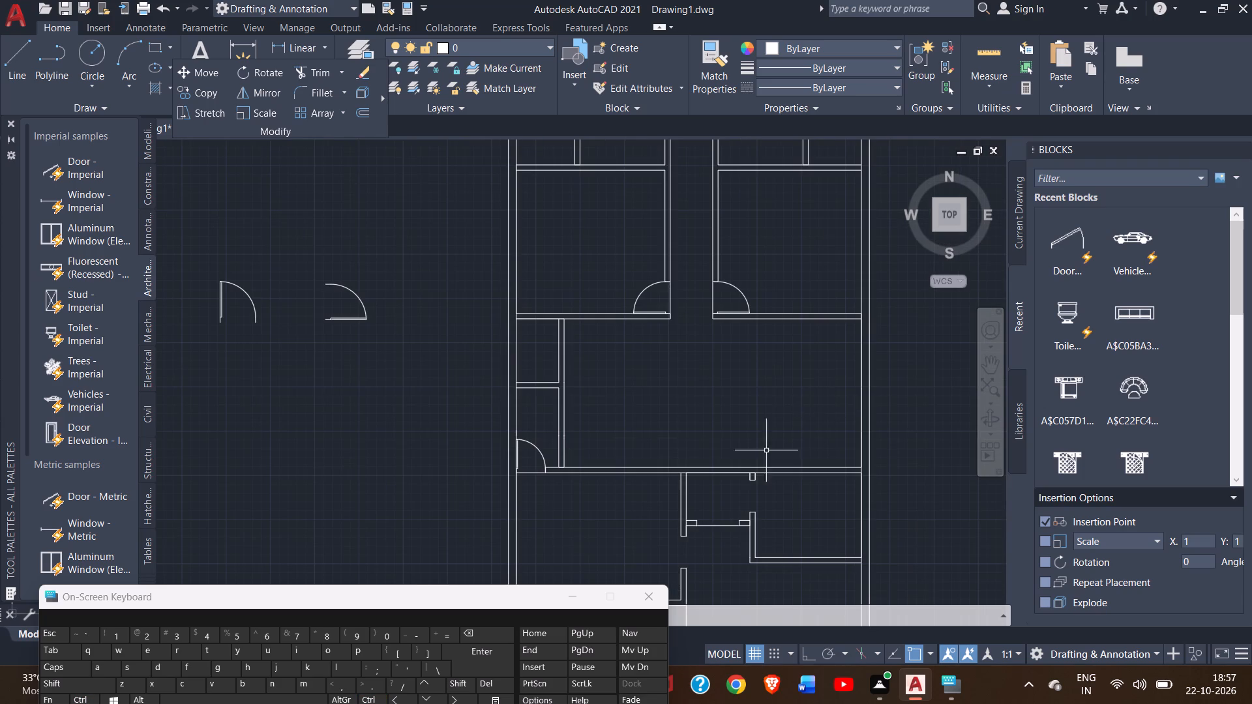
left_click(649, 288)
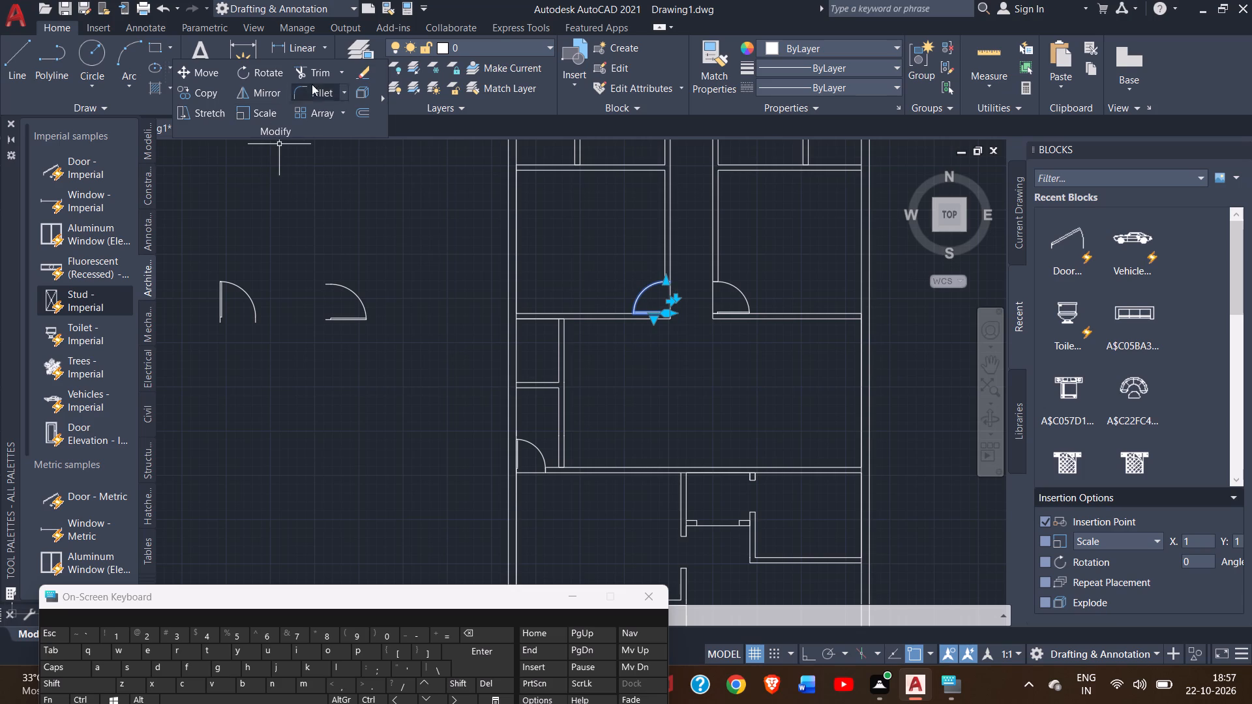
left_click(185, 93)
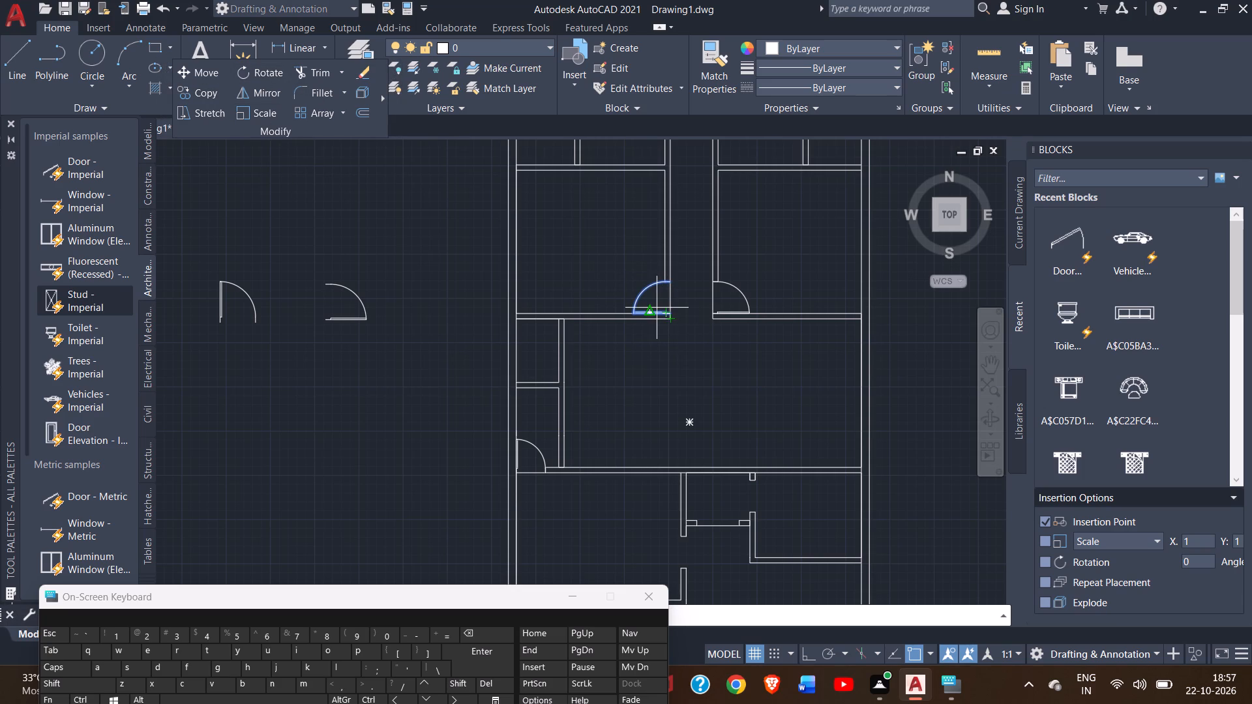
scroll(656, 308, "up", 1, "ctrl")
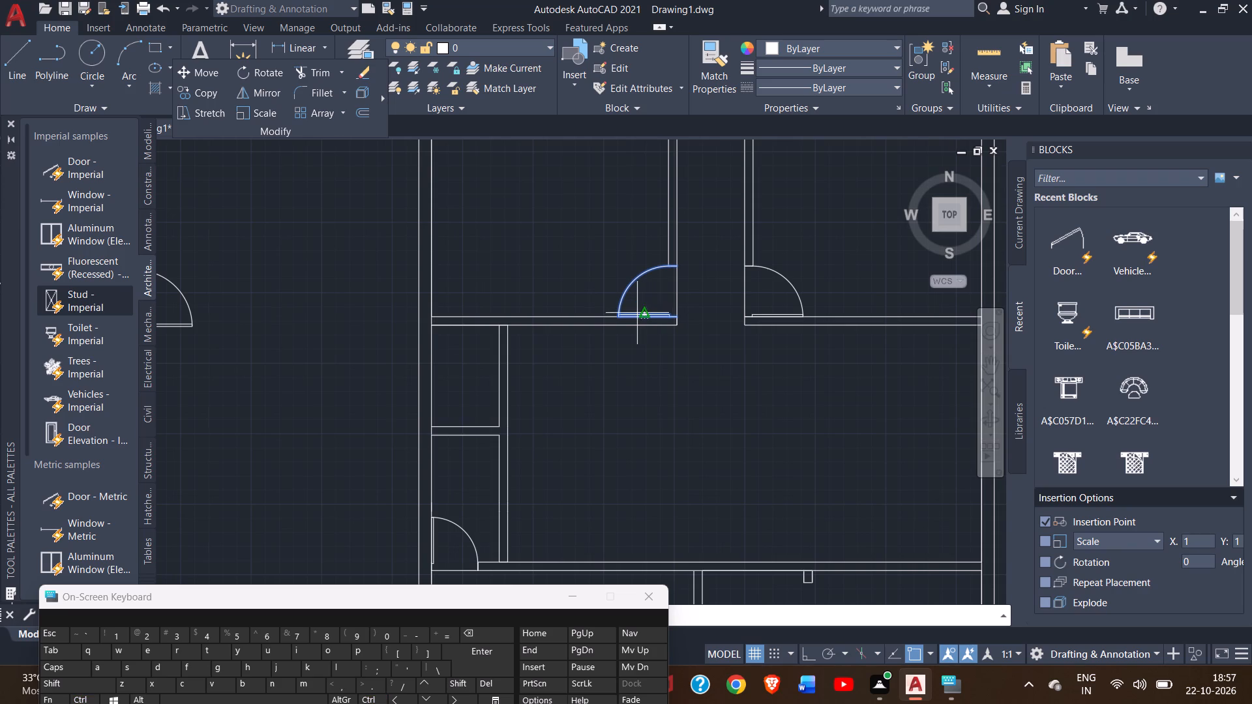
left_click(647, 315)
scroll(733, 400, "down", 1, "ctrl")
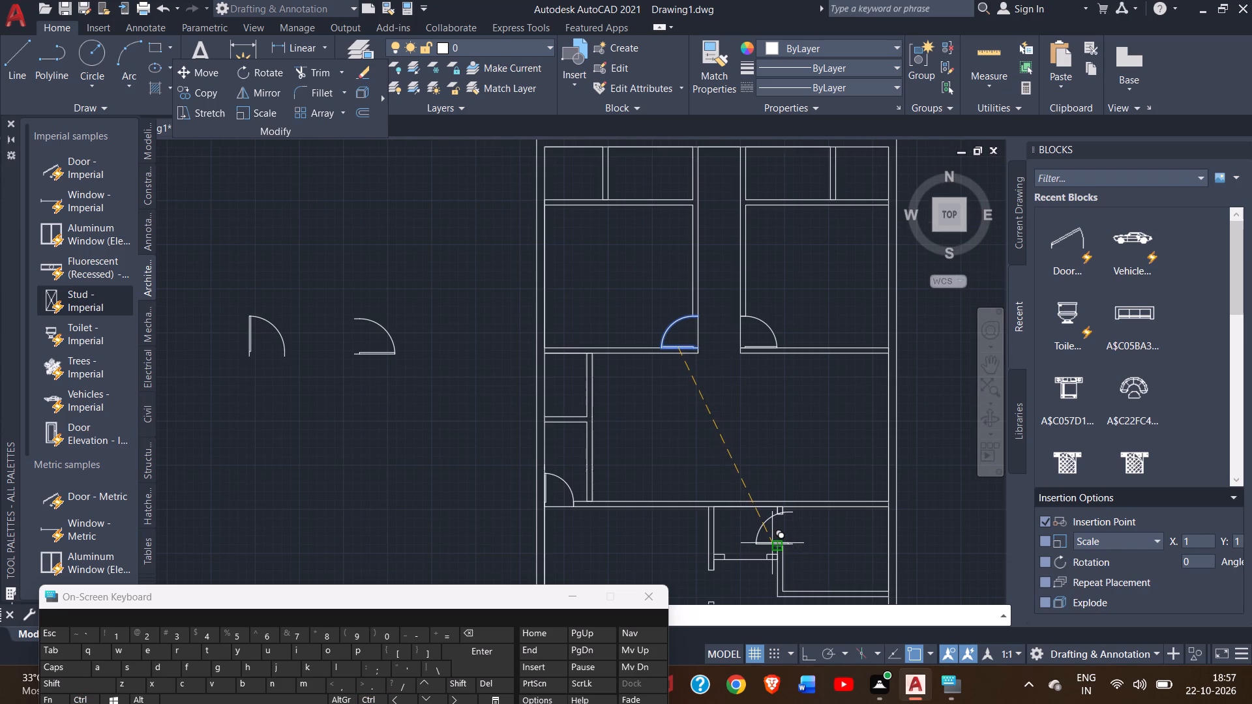
left_click(780, 544)
right_click(796, 538)
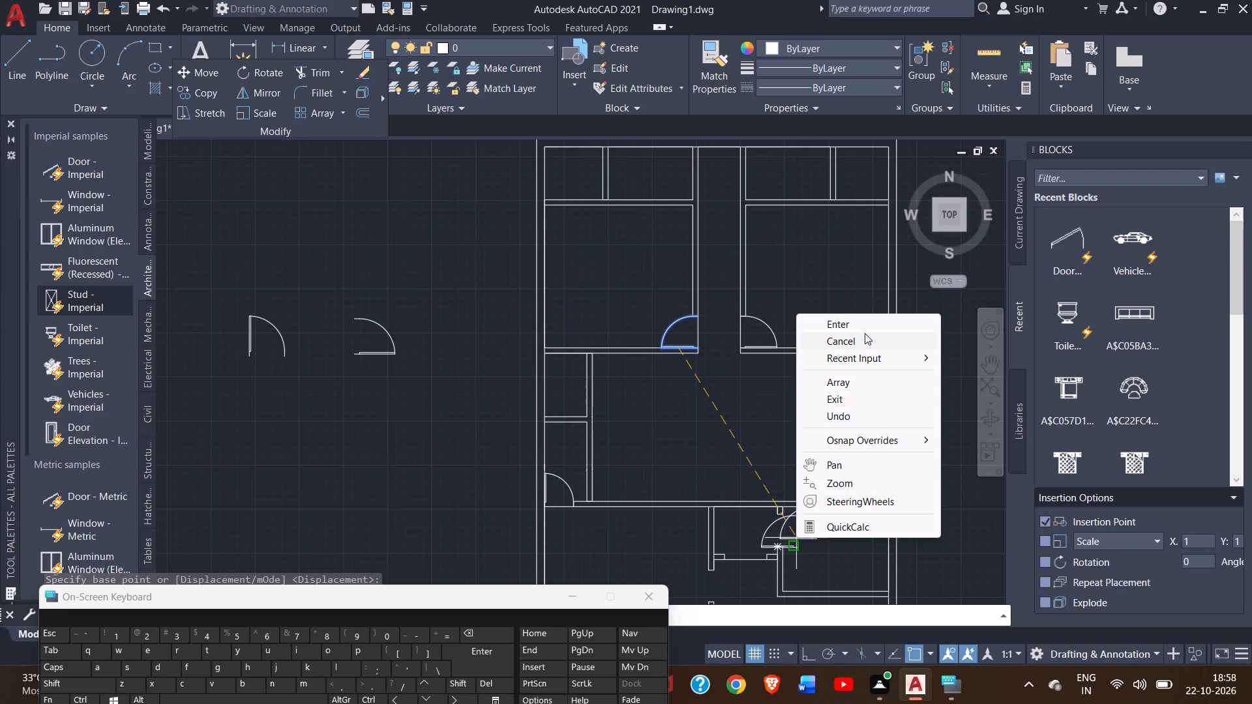
left_click(872, 323)
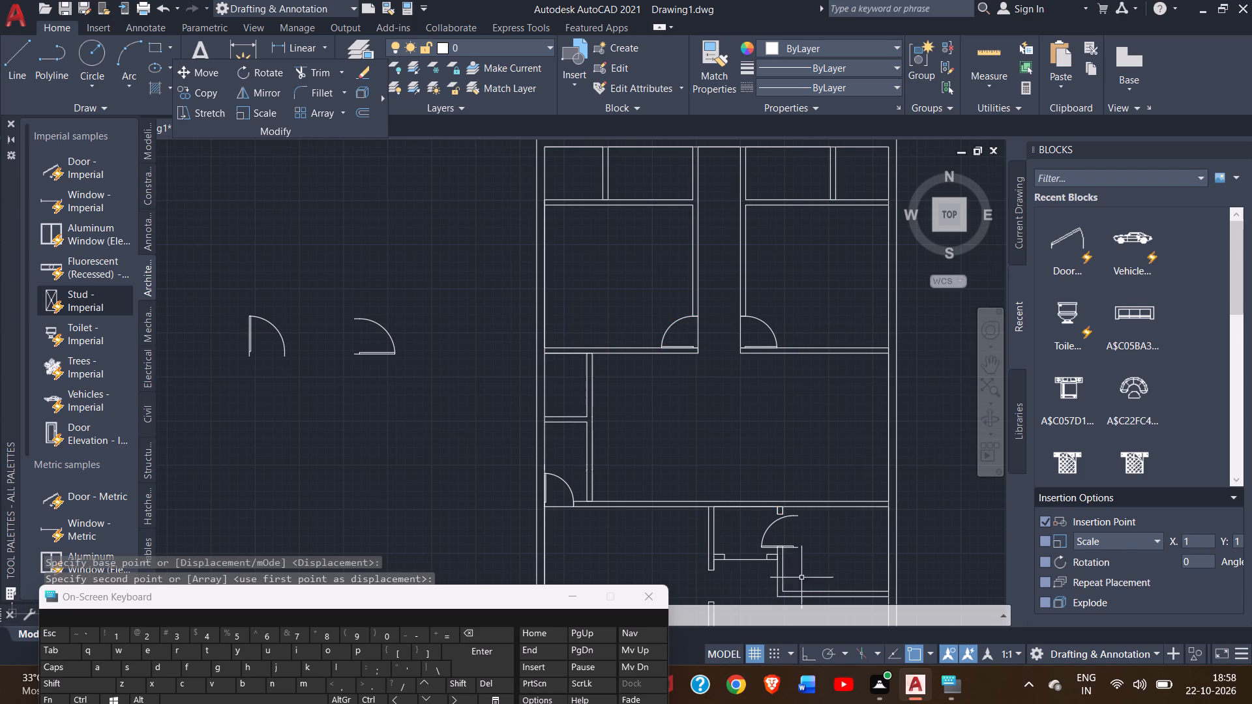
Move the new door copy to align with the wall end at the small lower room's opening.
scroll(804, 568, "down", 1)
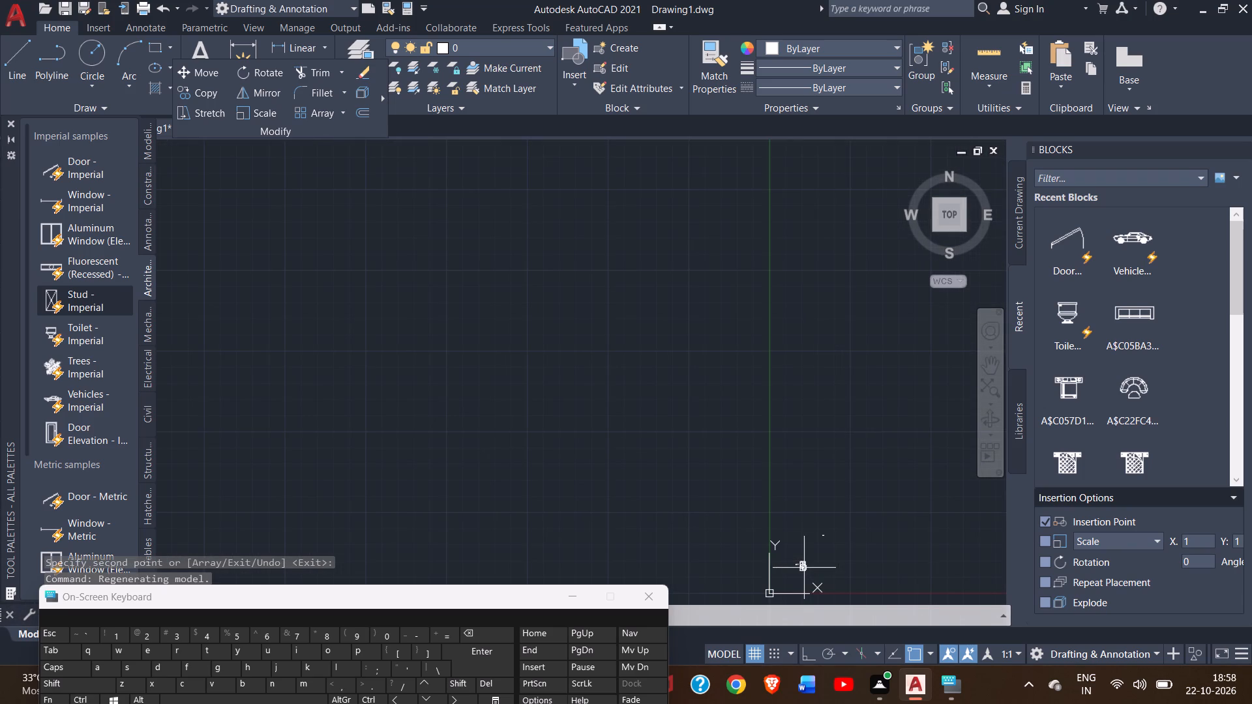
scroll(803, 568, "up", 4, "ctrl")
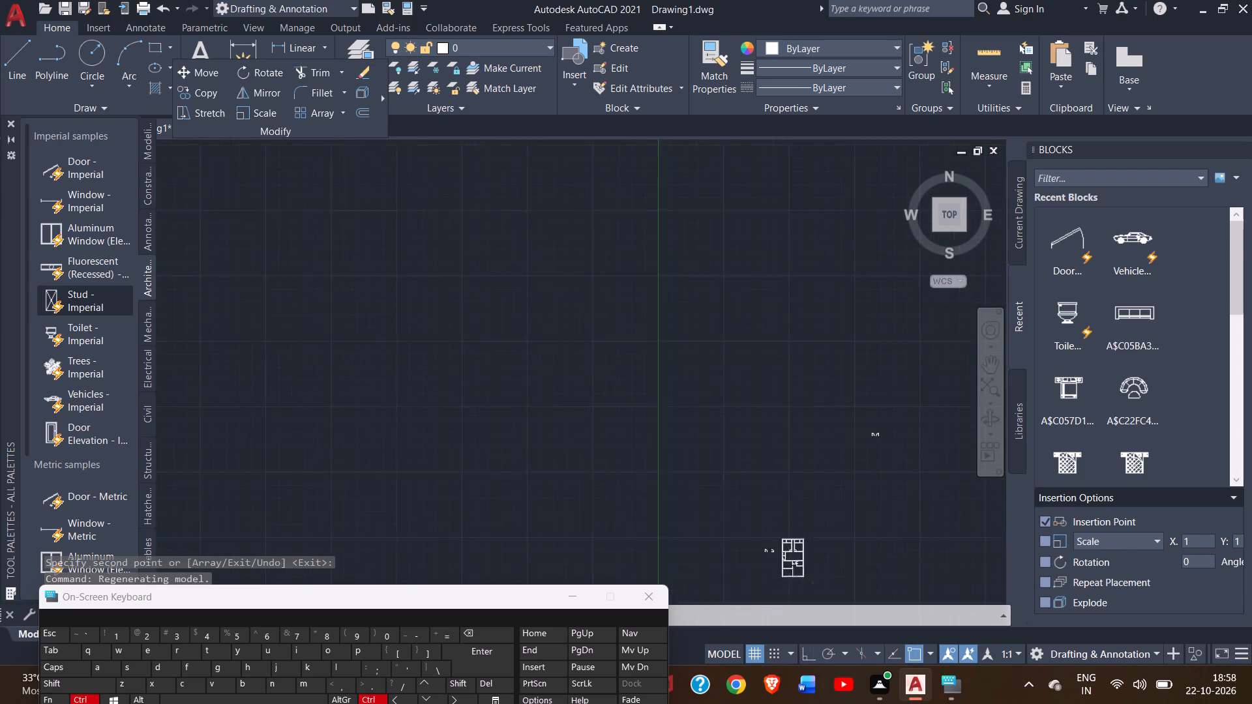
scroll(803, 568, "up", 4, "ctrl")
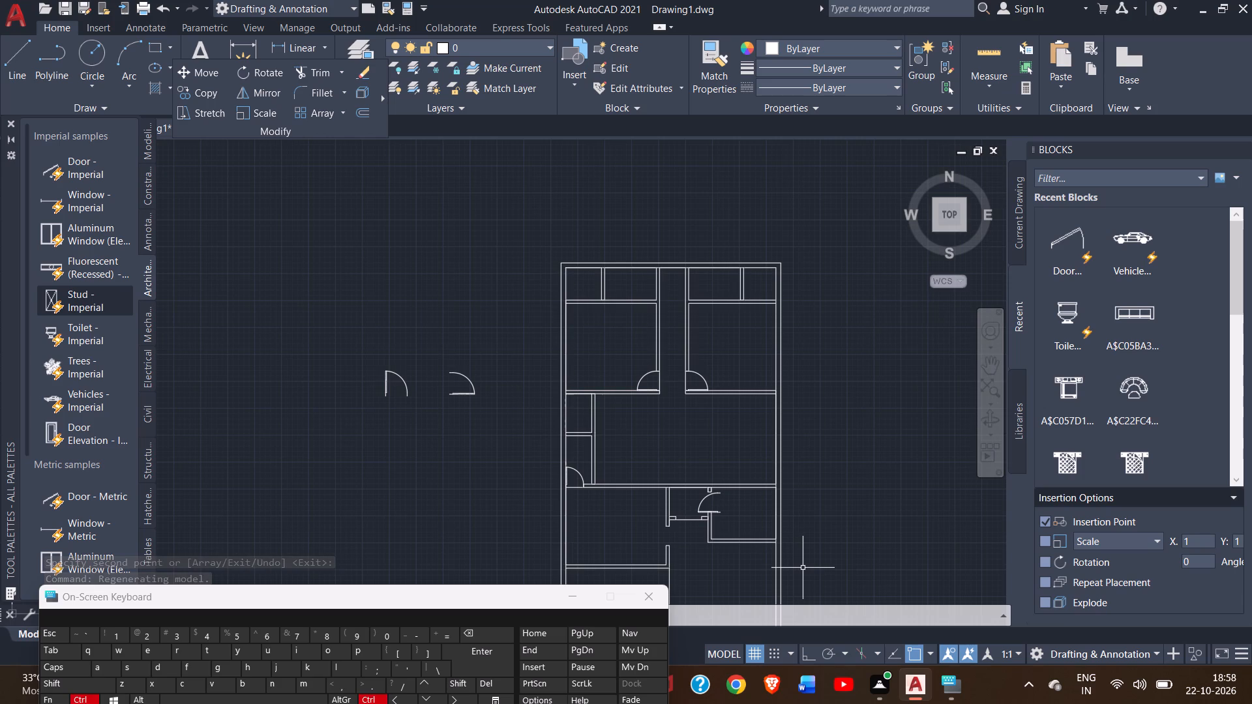
scroll(803, 568, "up", 1, "ctrl")
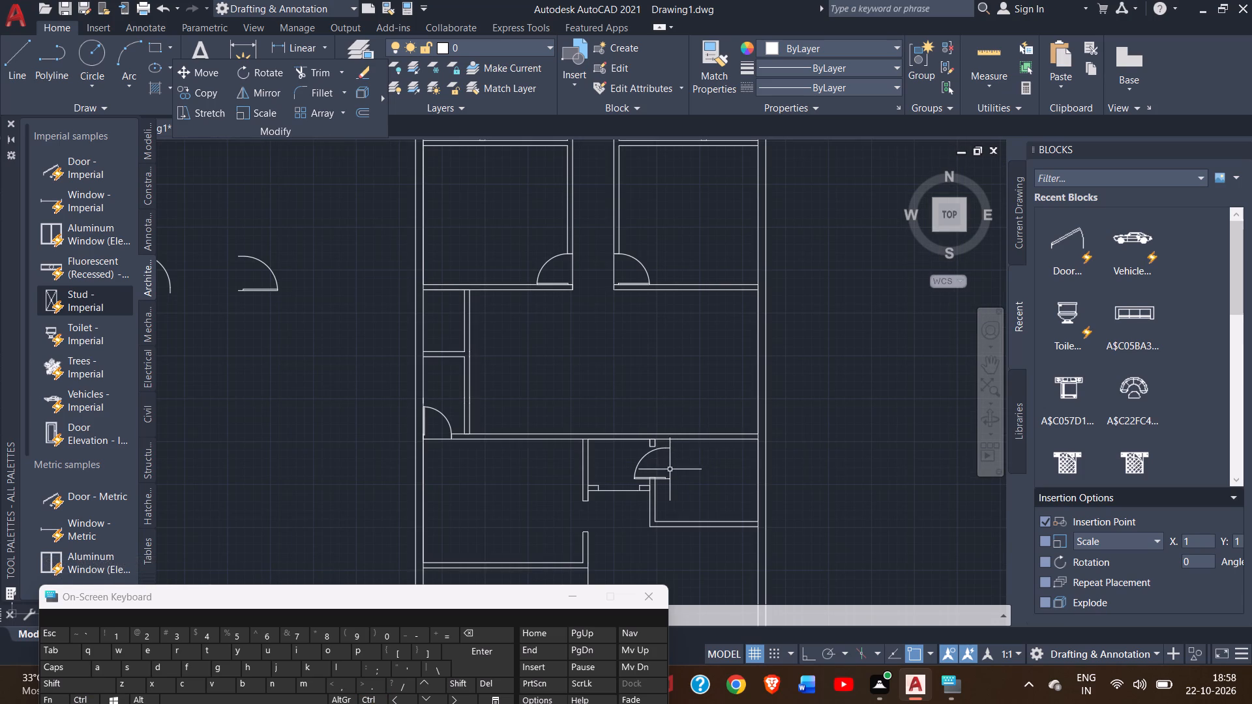
left_click(668, 479)
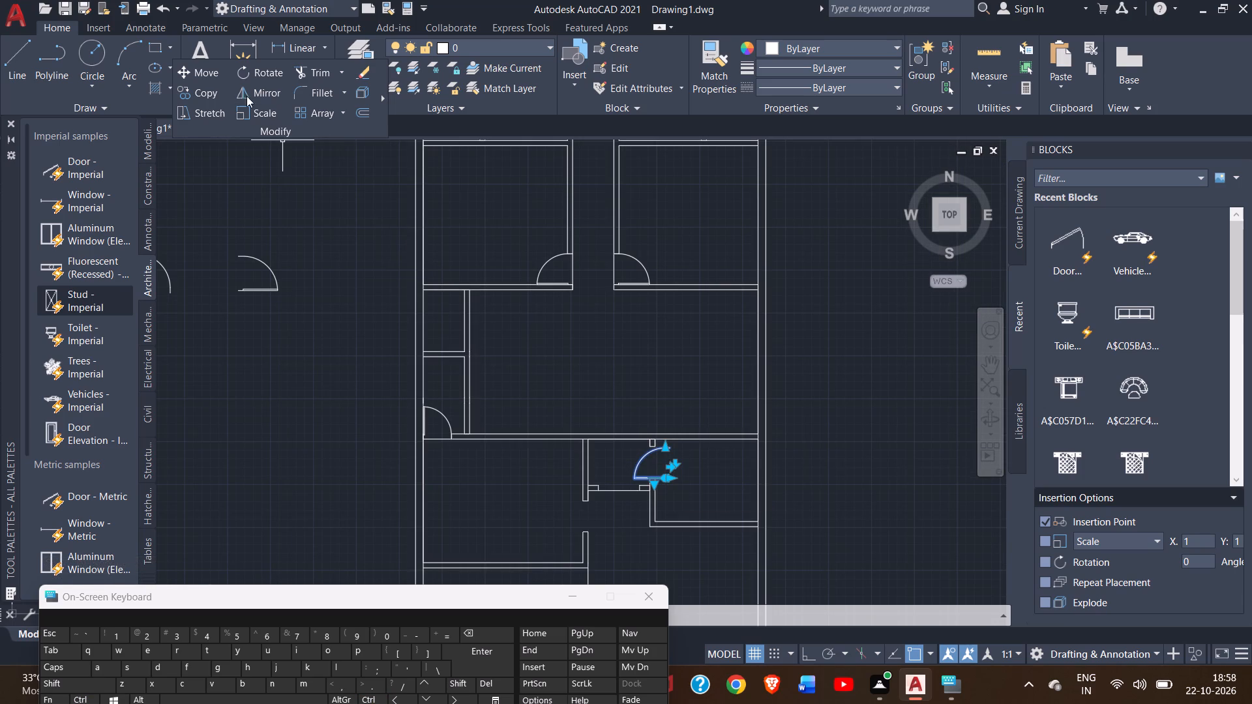
left_click(209, 80)
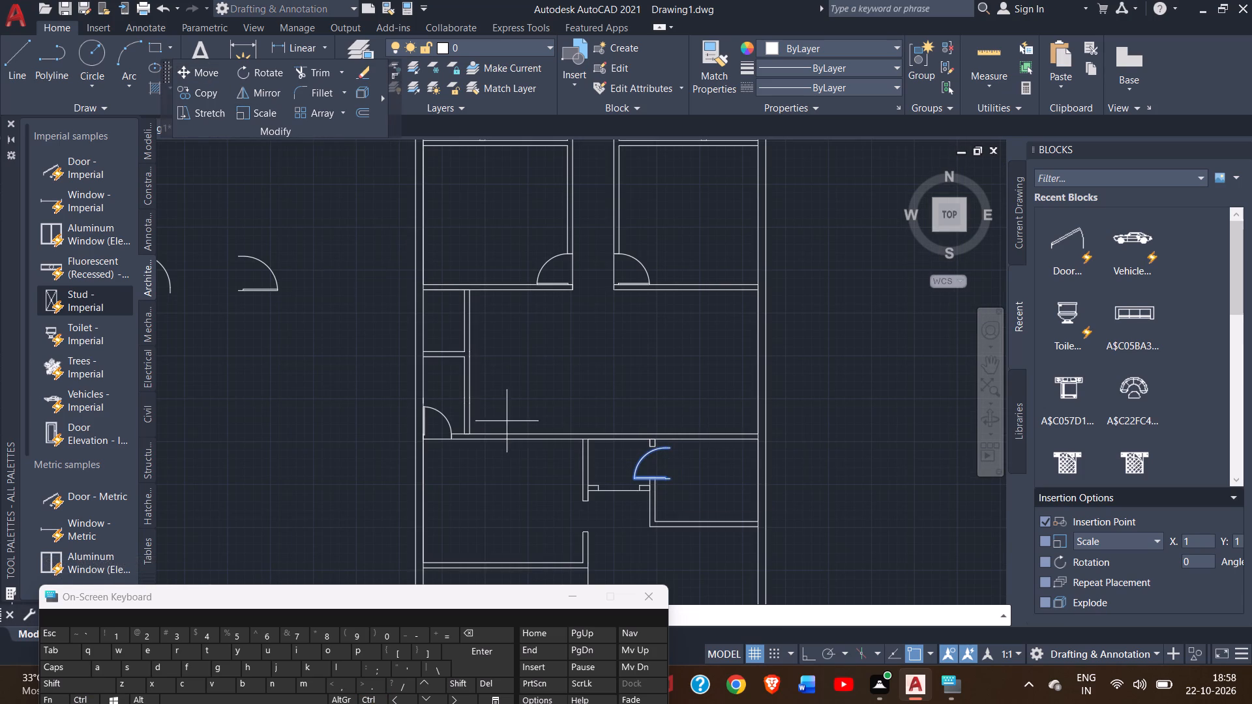
scroll(659, 490, "up", 2, "ctrl")
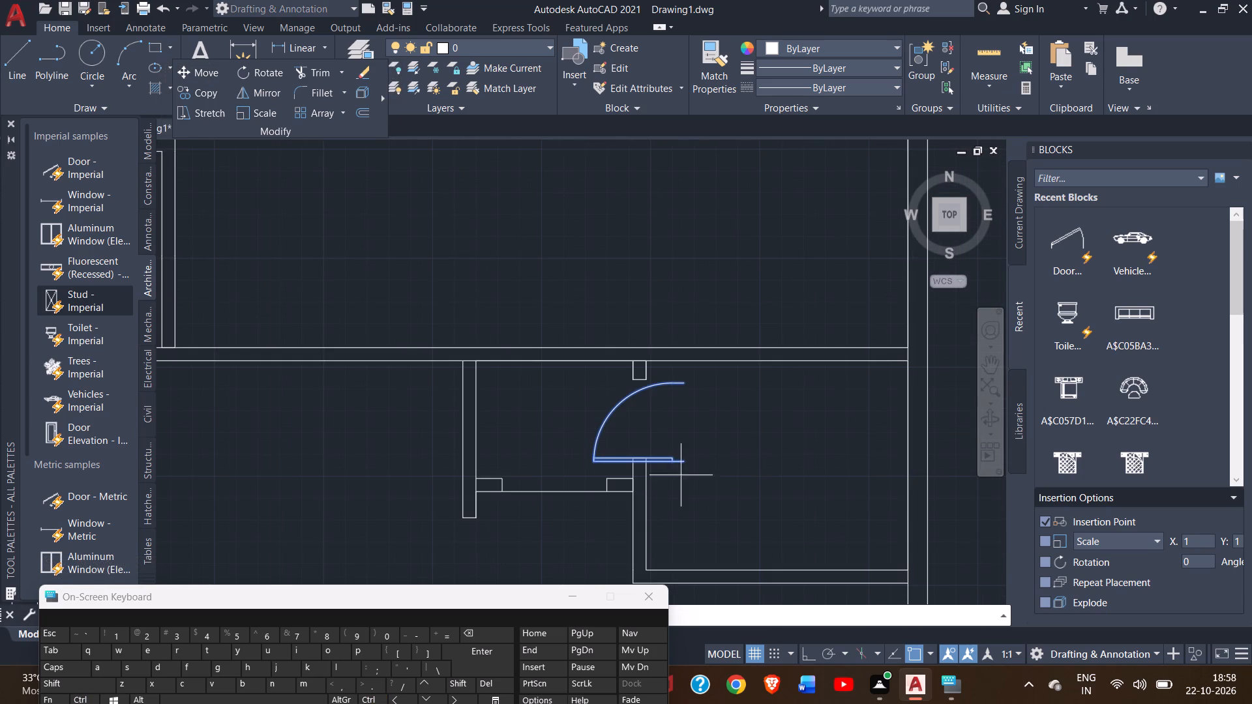
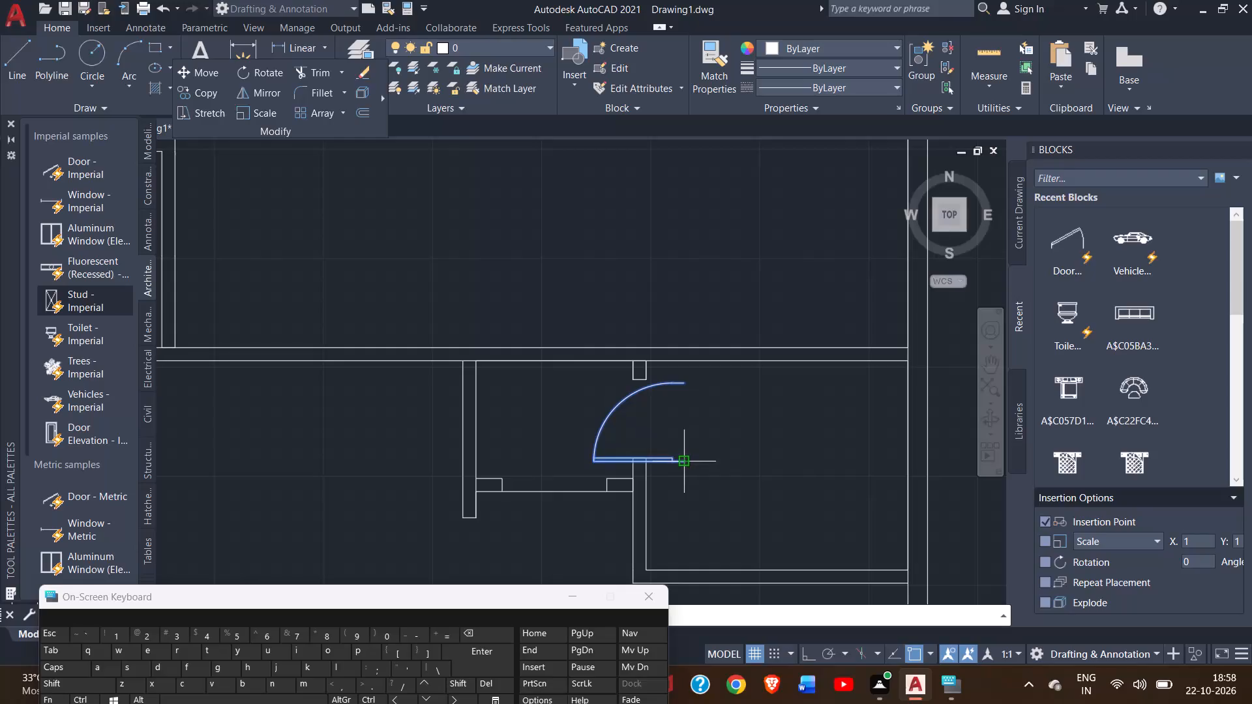
Move the door copy from its hinge-side end onto the outer wall corner of the small lower room's opening.
left_click(685, 460)
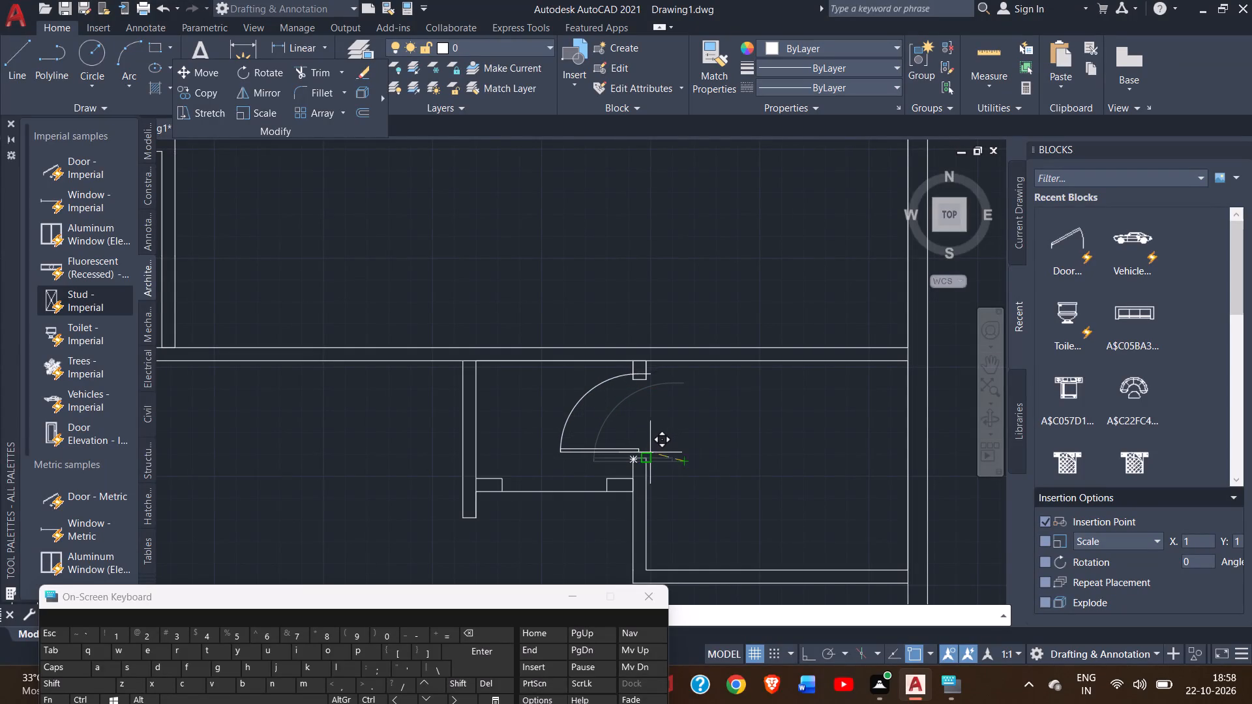
left_click(645, 458)
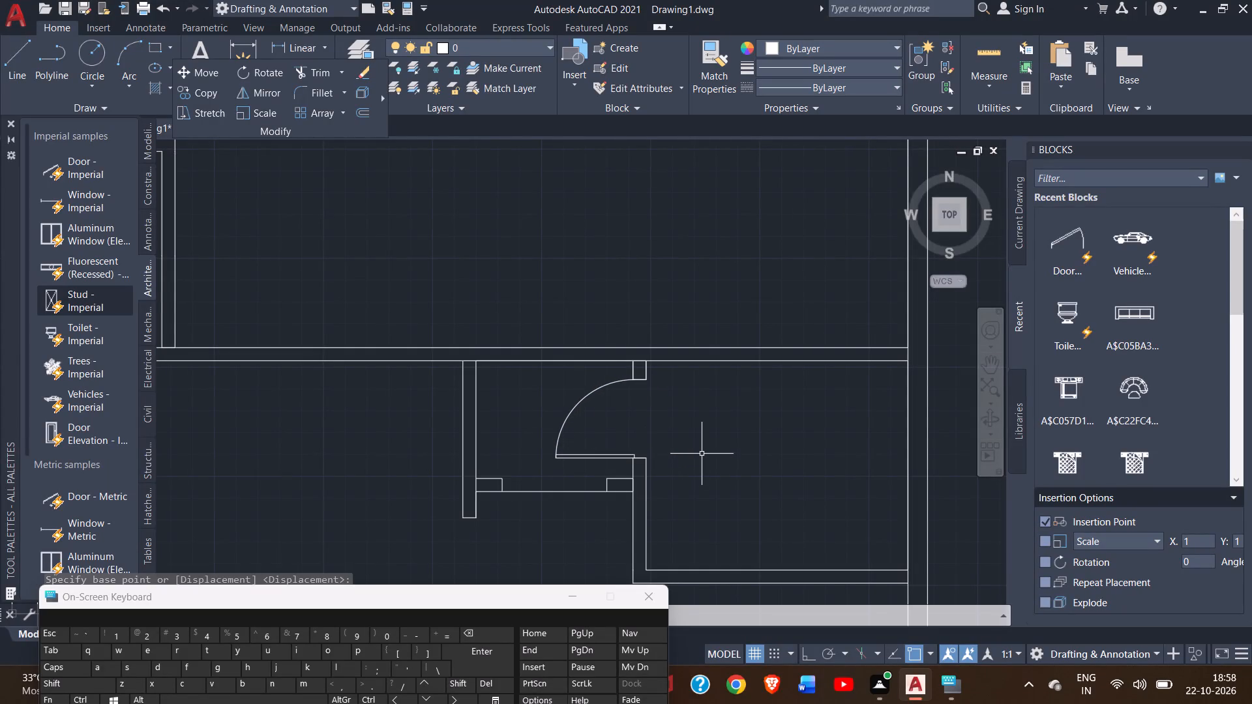
Copy the small lower room's door by its hinge-side end to the wall corner below the adjacent lower-left room's opening.
scroll(702, 454, "down", 2, "ctrl")
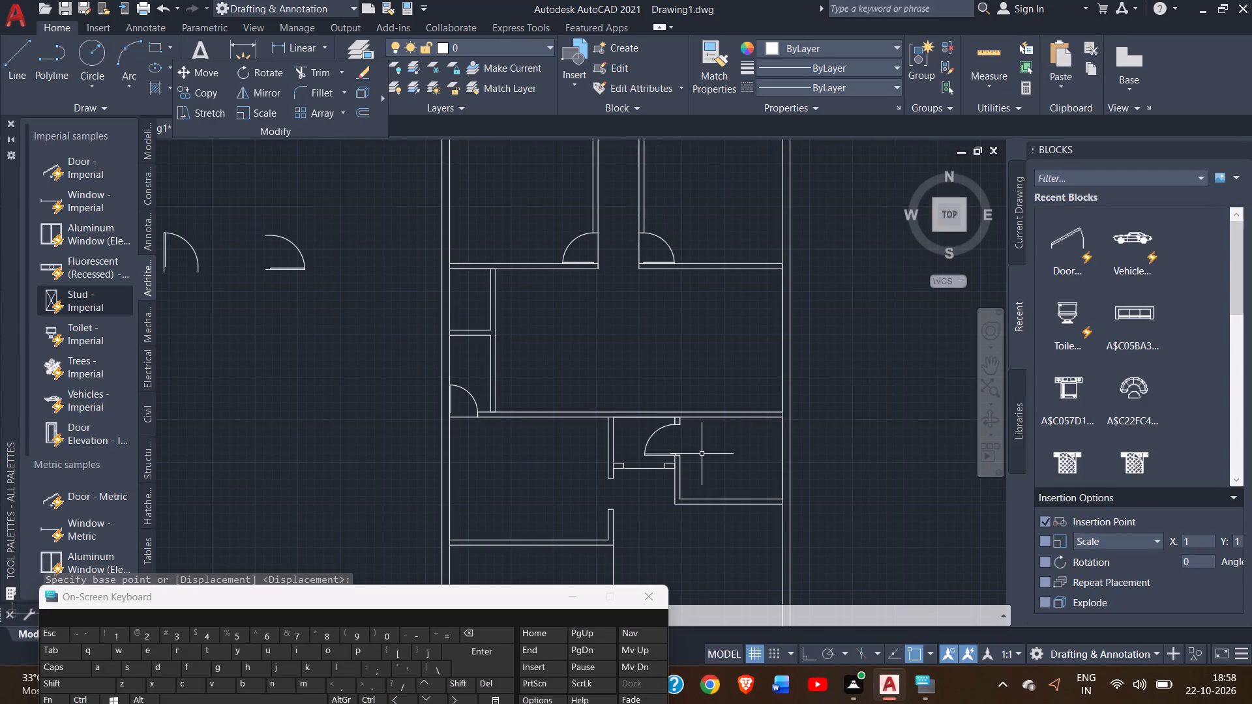
scroll(702, 454, "down", 1, "ctrl")
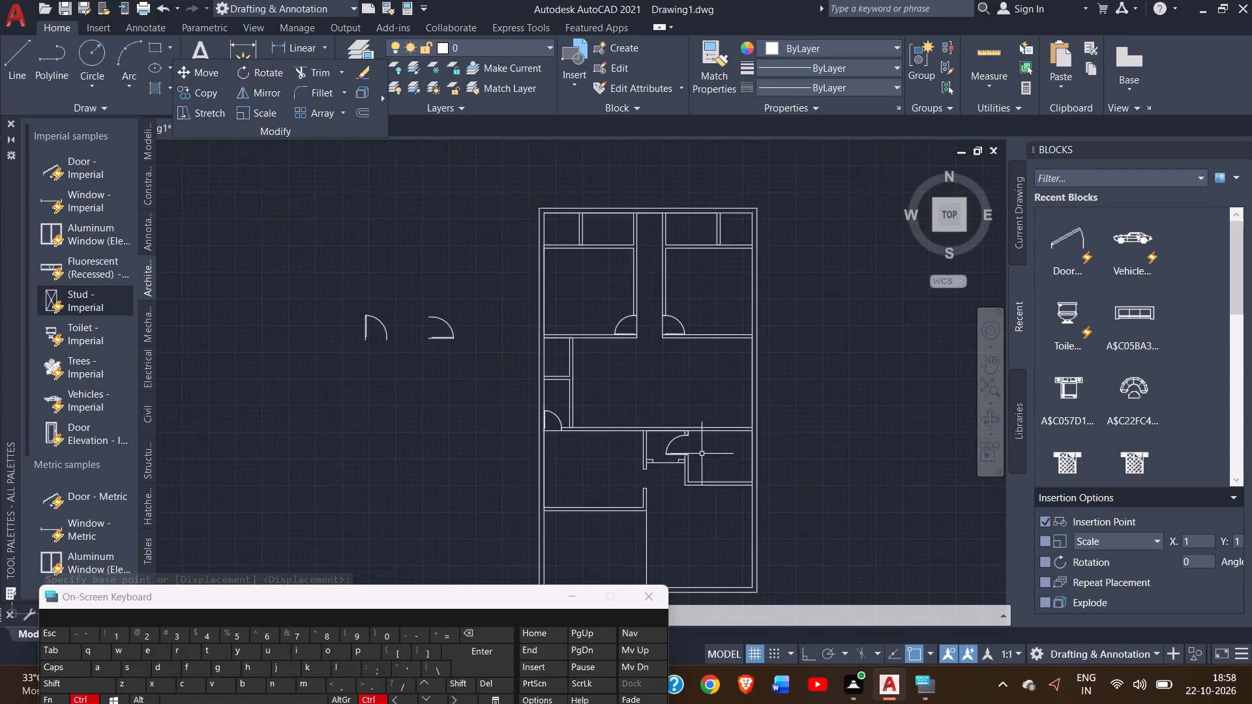
scroll(702, 454, "down", 1, "ctrl")
scroll(702, 454, "up", 3, "ctrl")
scroll(702, 454, "down", 1, "ctrl")
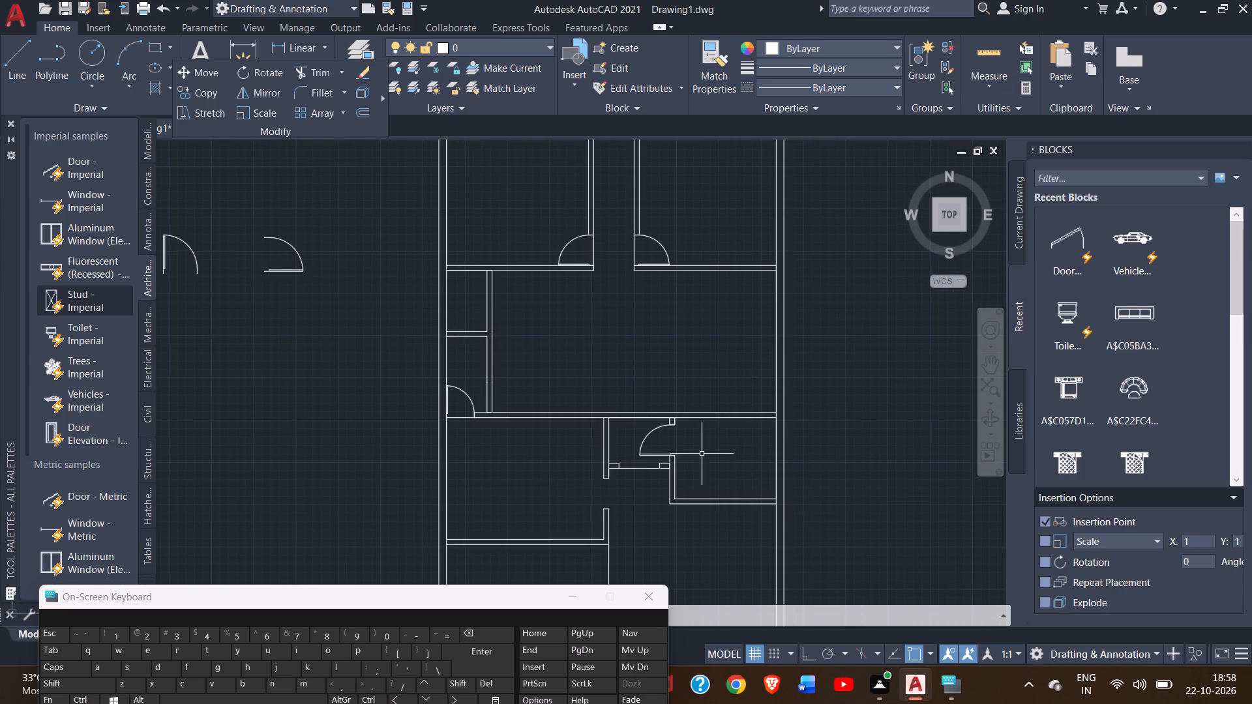
left_click(648, 432)
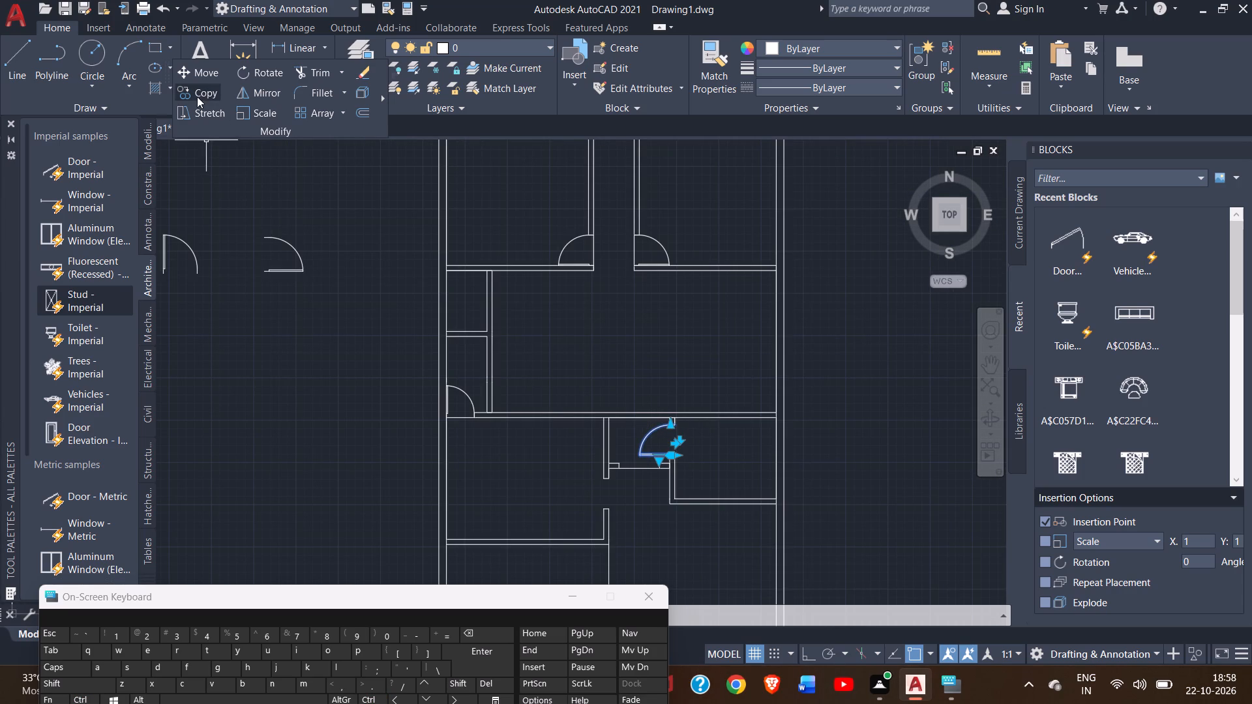
left_click(196, 95)
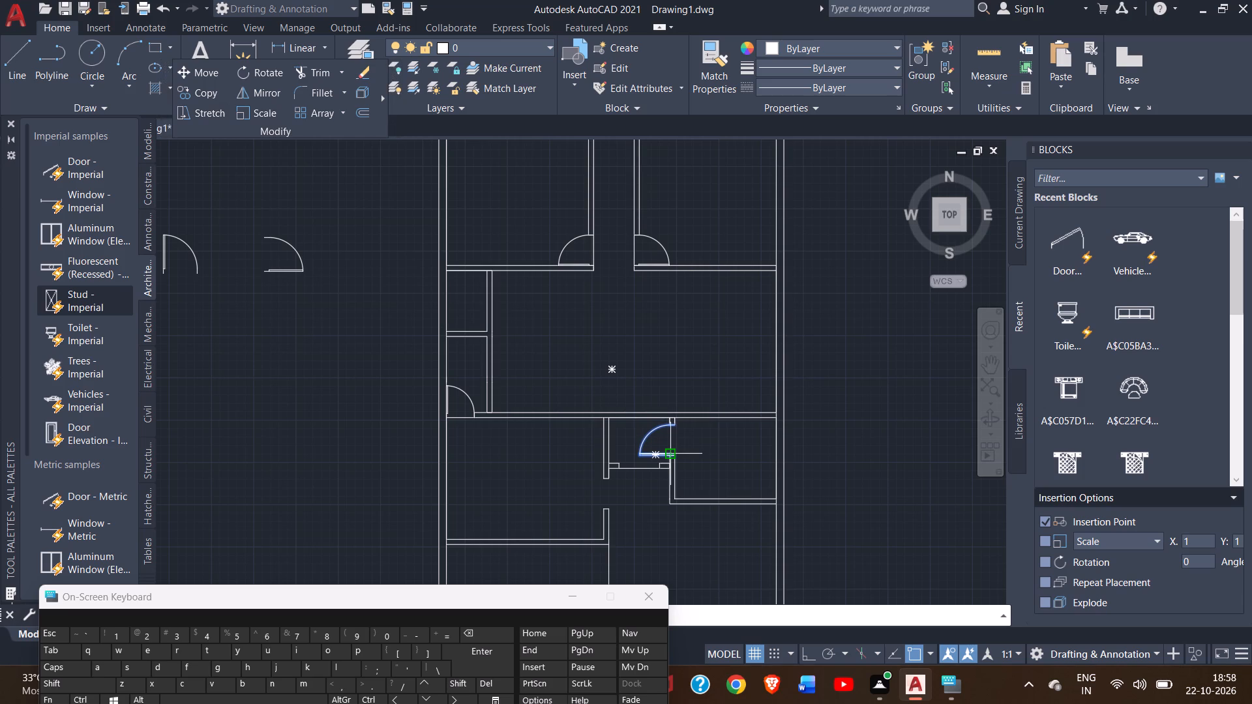
left_click_drag(679, 457, 577, 496)
left_click_drag(577, 496, 607, 508)
scroll(607, 508, "up", 1, "ctrl")
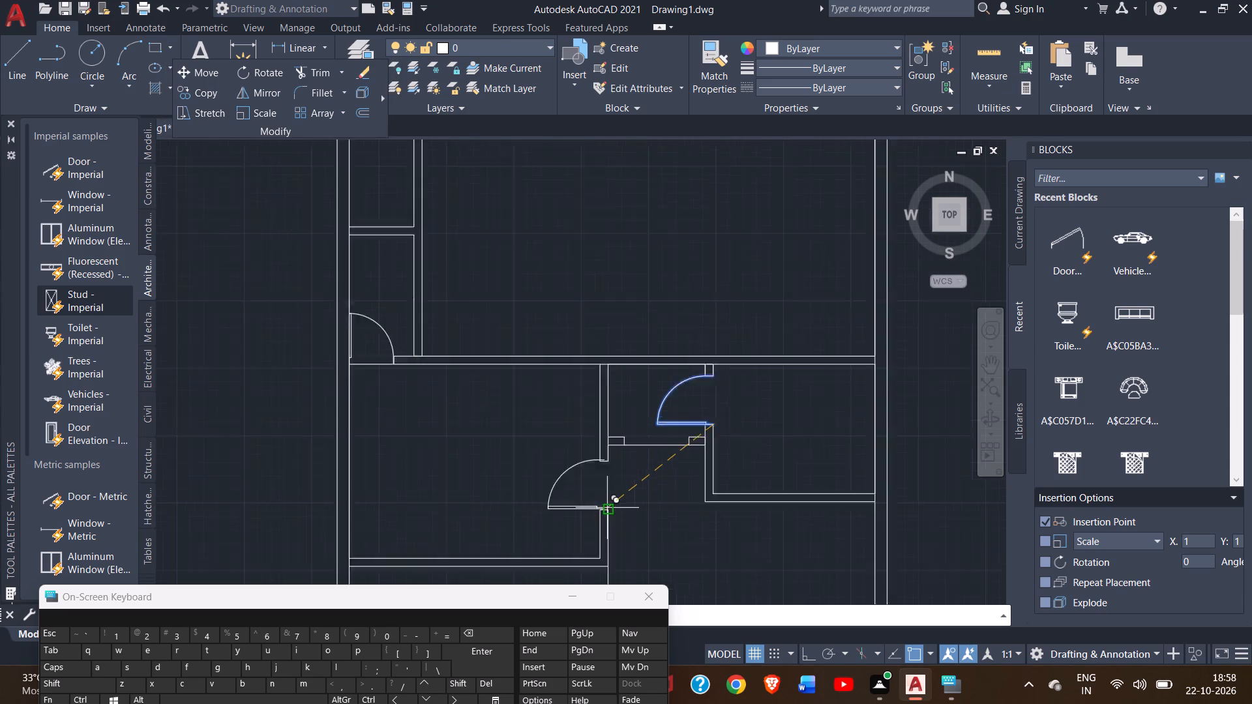
scroll(607, 508, "up", 3, "ctrl")
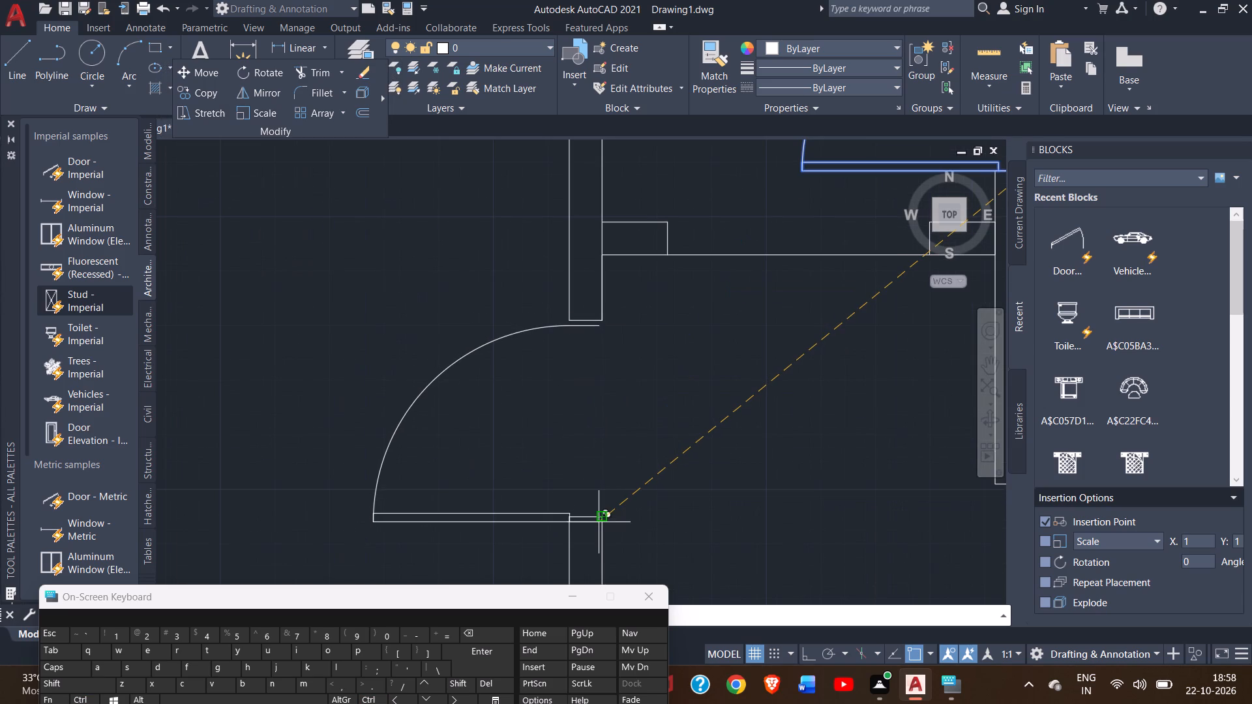
scroll(599, 522, "up", 1, "ctrl")
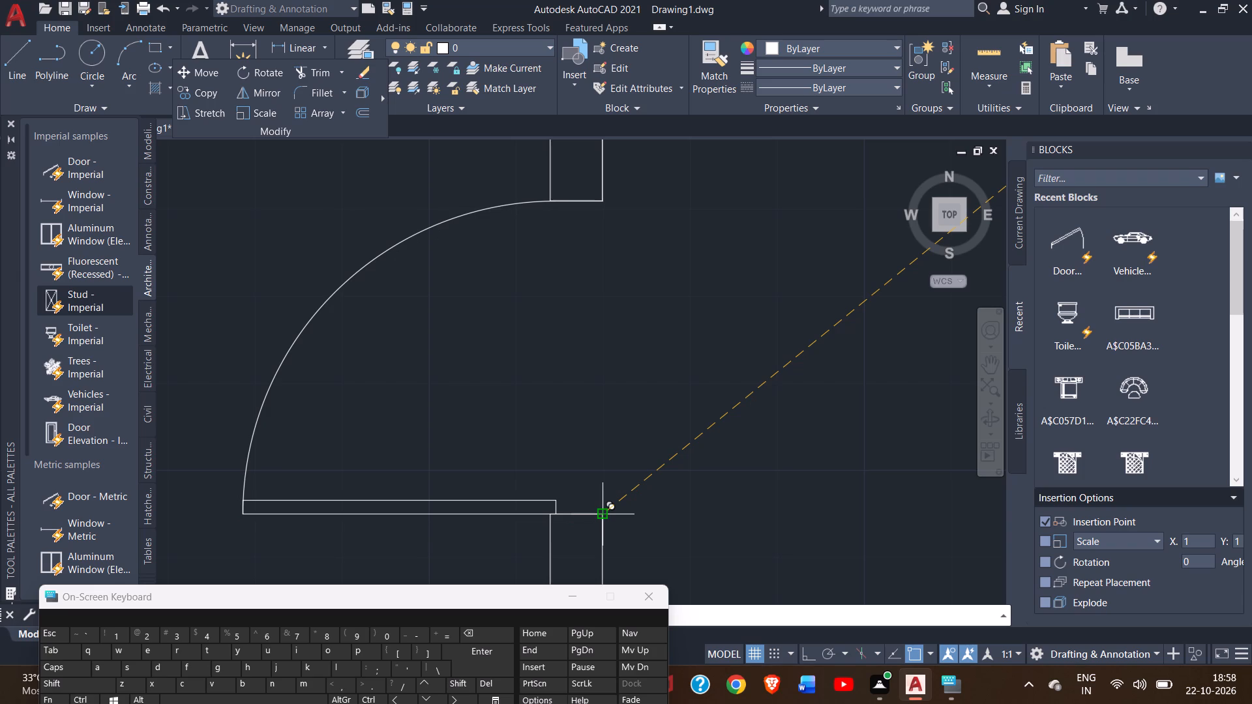
left_click(601, 512)
right_click(639, 469)
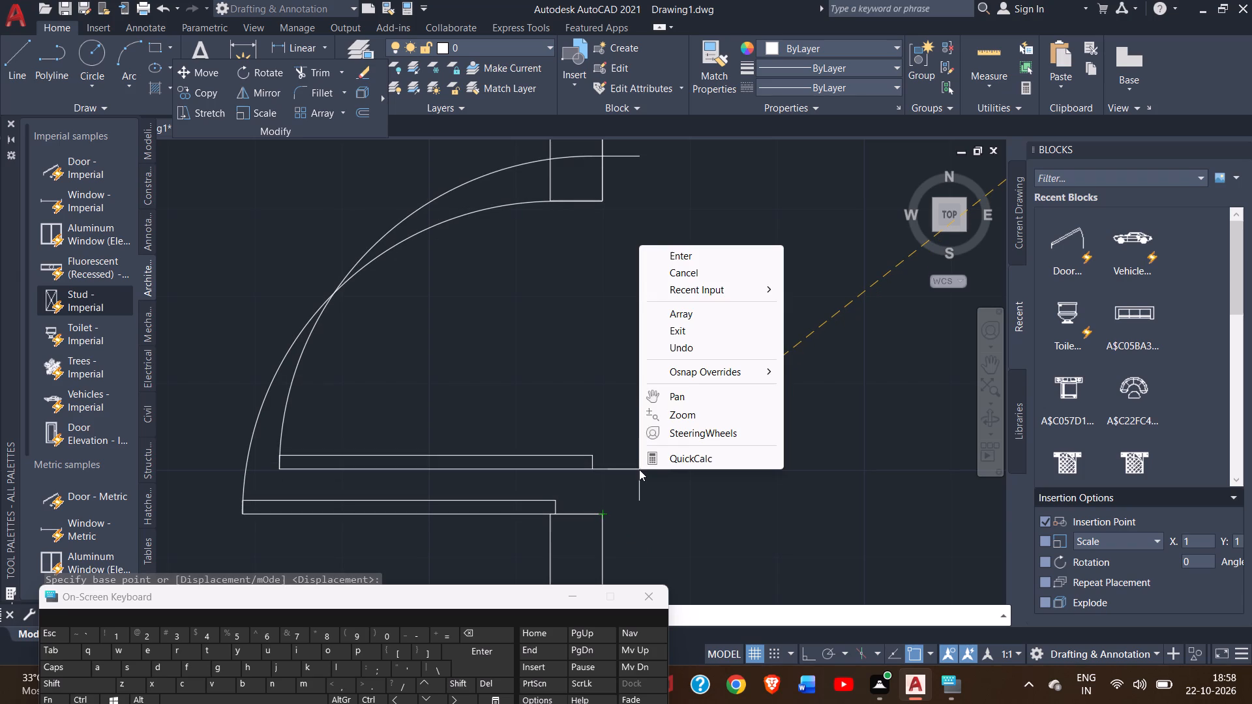
left_click(691, 259)
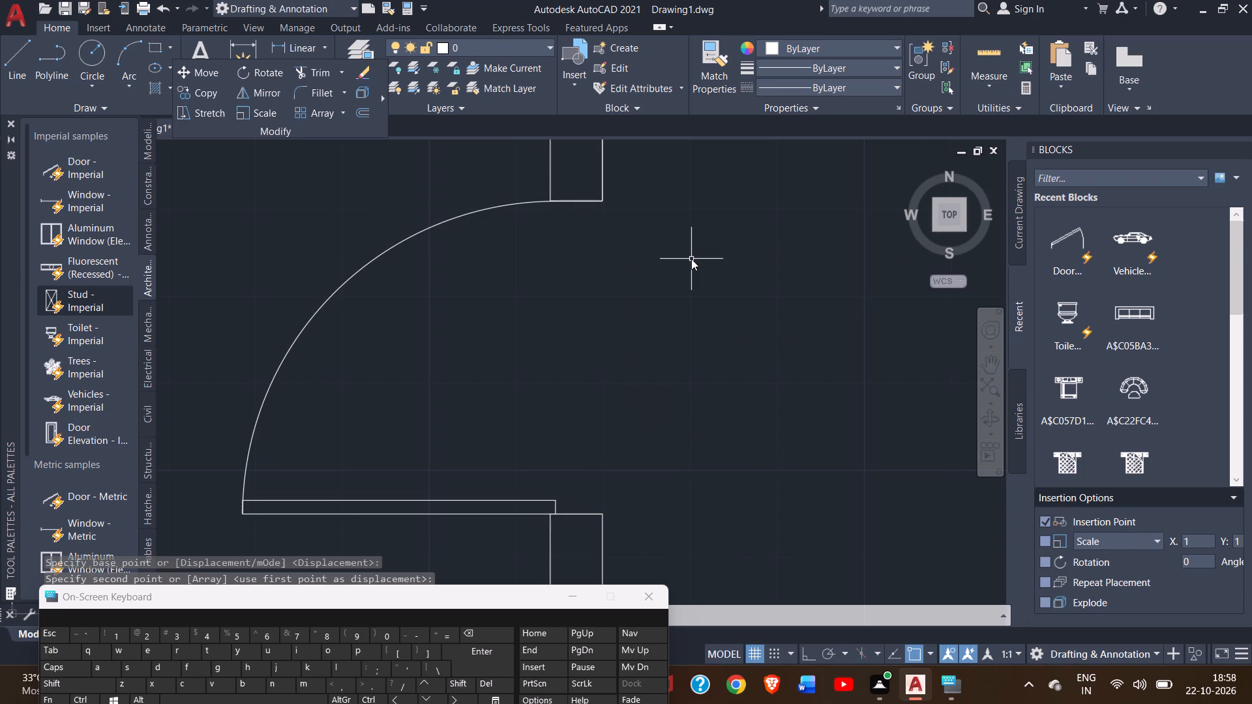
Examine the whole floor plan, from the lower rooms up to the upper rooms, to review the placed doors and remaining walls.
scroll(691, 259, "down", 2, "ctrl")
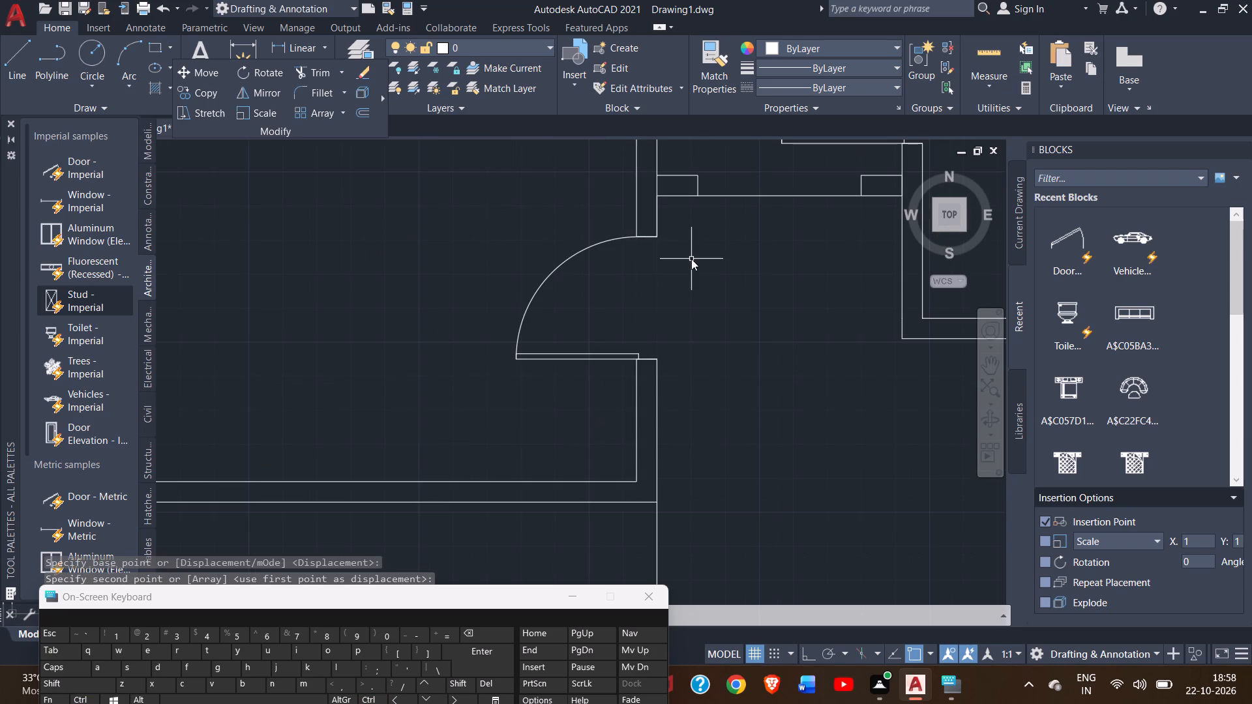
scroll(691, 259, "down", 4, "ctrl")
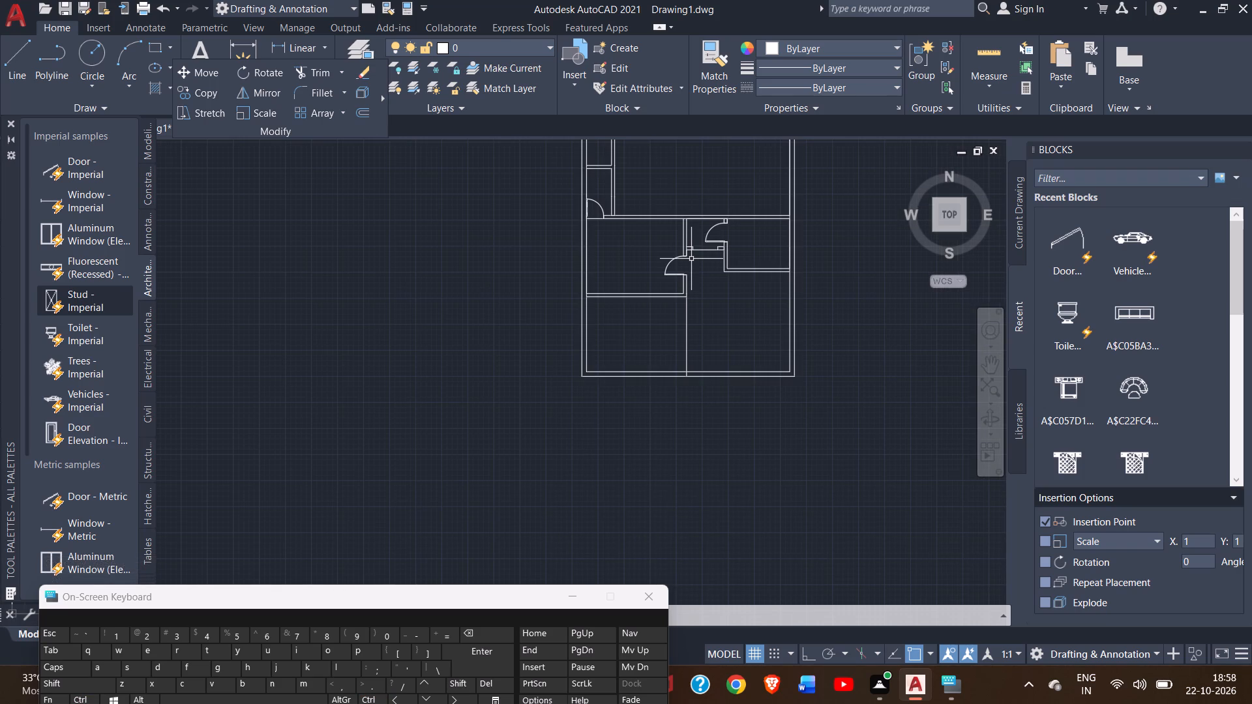
left_click(982, 366)
left_click_drag(768, 292, 769, 347)
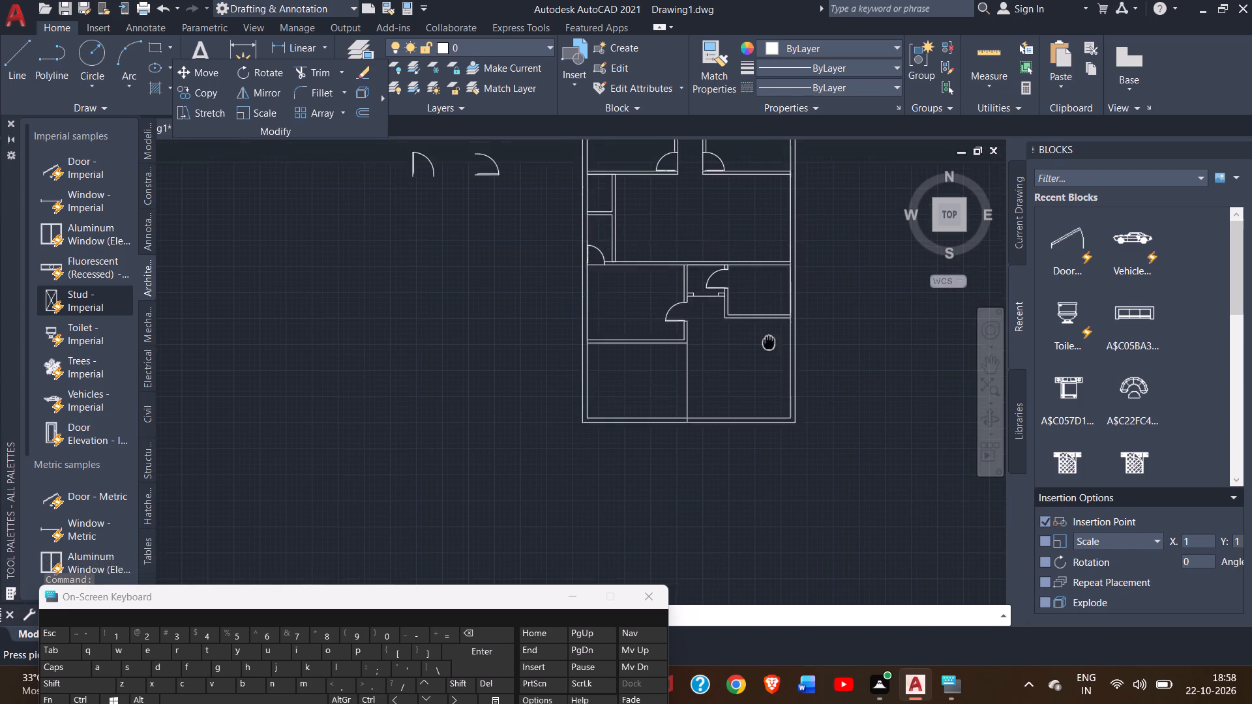
left_click_drag(769, 347, 773, 426)
left_click_drag(666, 280, 661, 307)
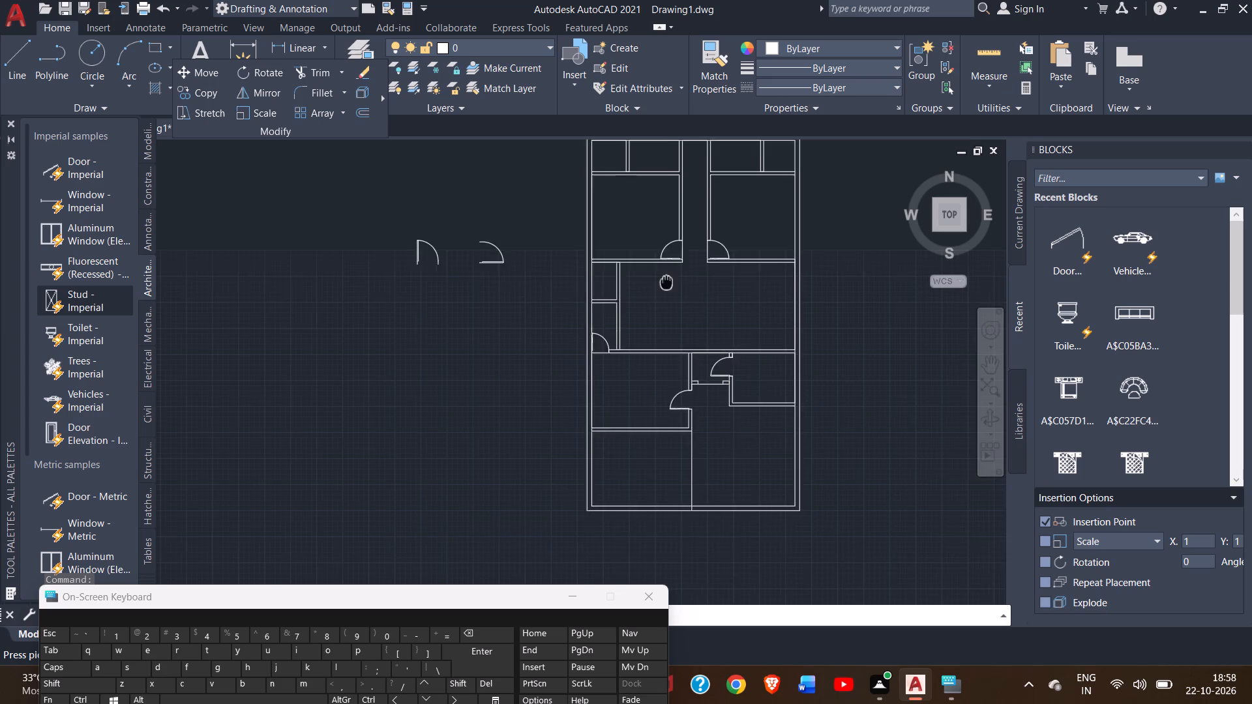
left_click_drag(661, 307, 618, 329)
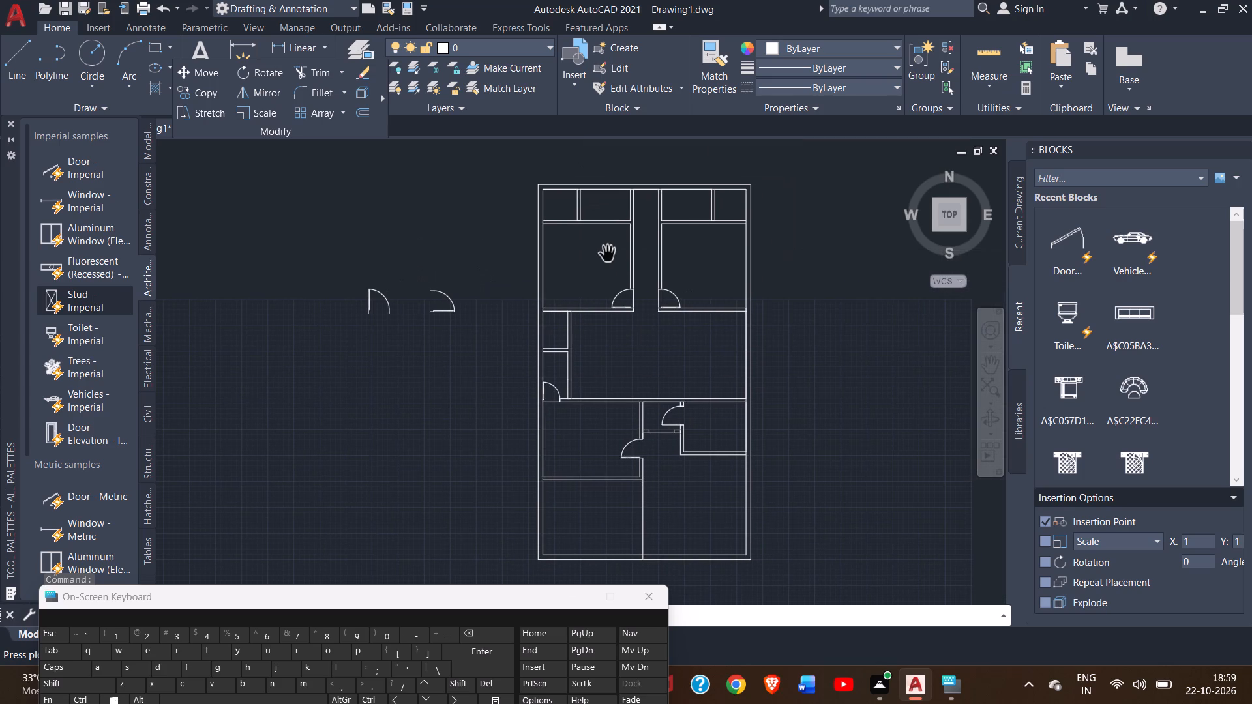
scroll(608, 254, "up", 2, "ctrl")
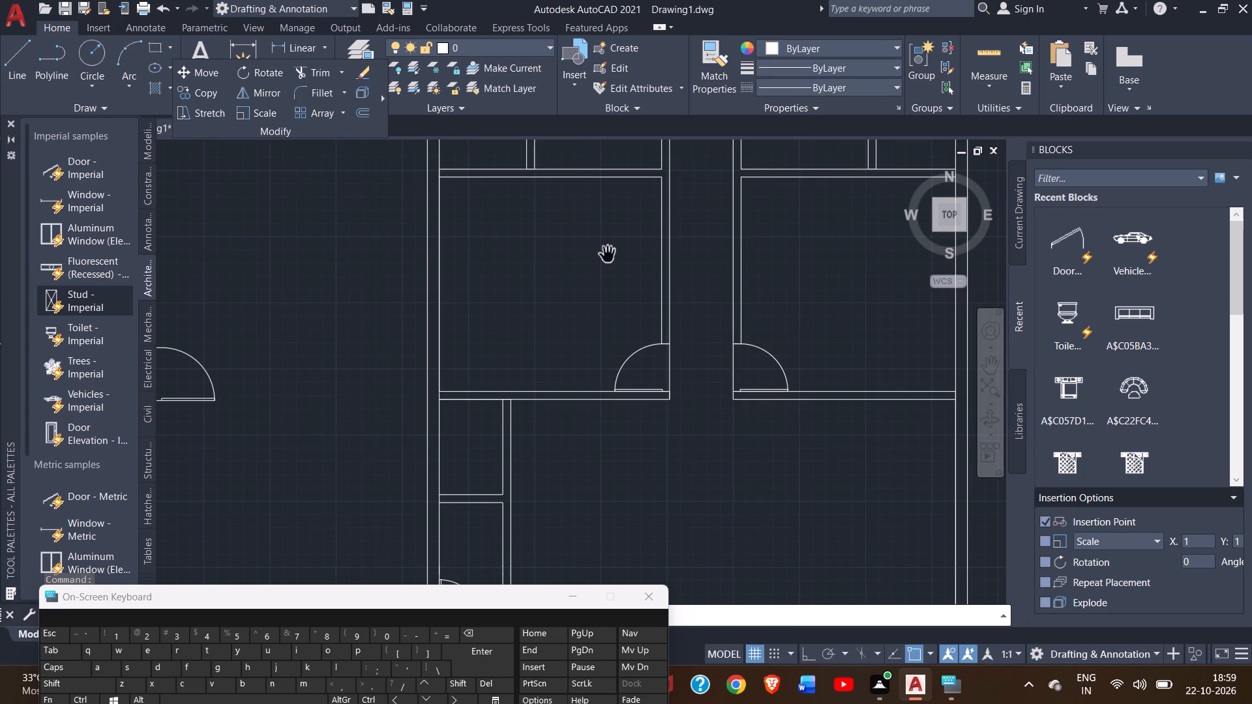
scroll(608, 254, "down", 1, "ctrl")
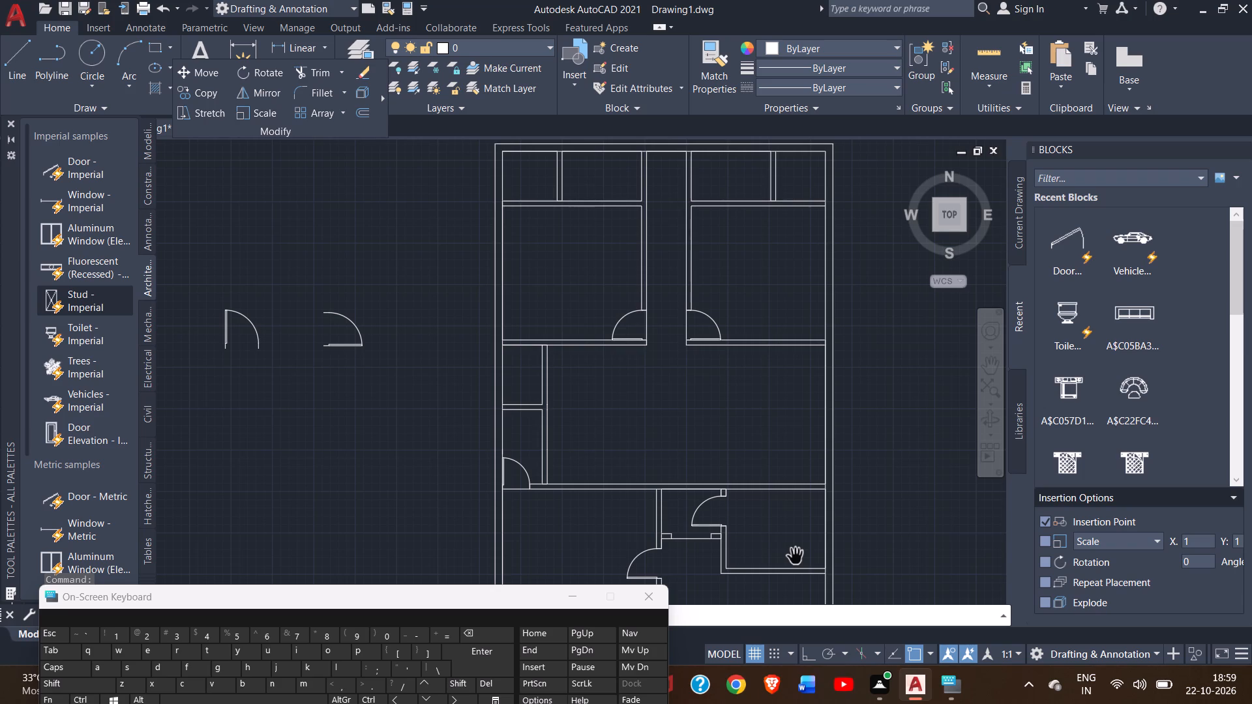
right_click(394, 420)
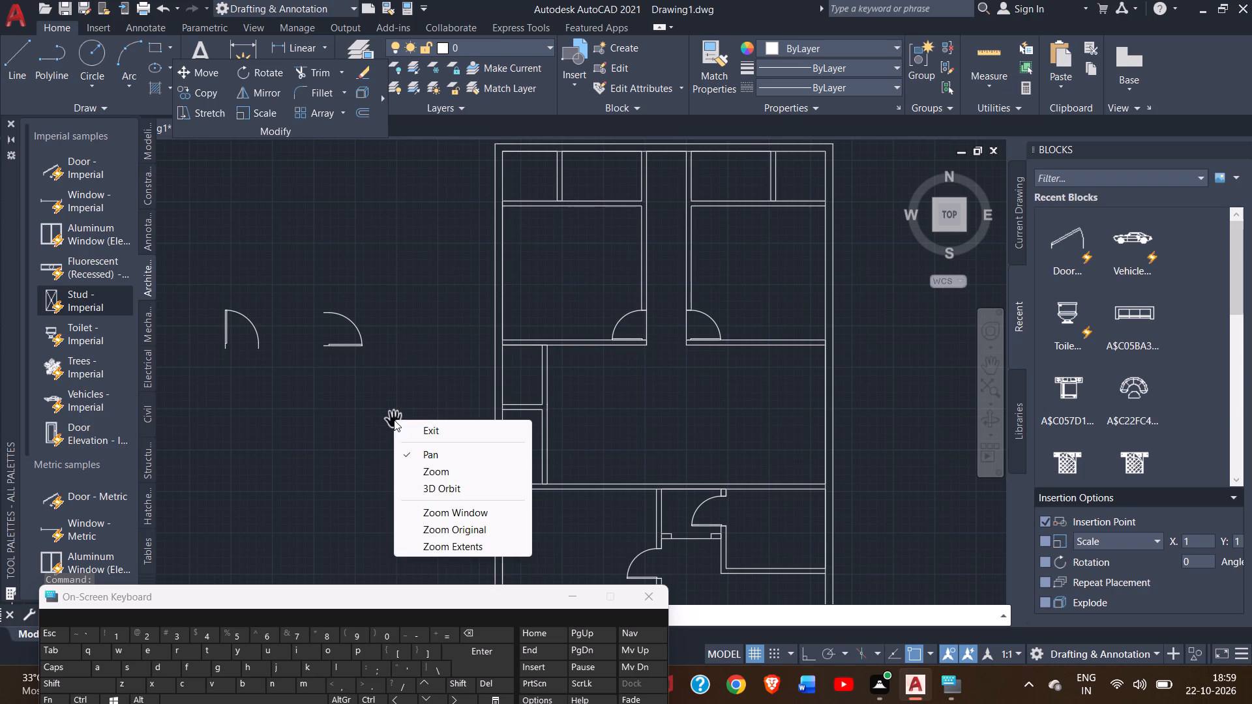
left_click(412, 428)
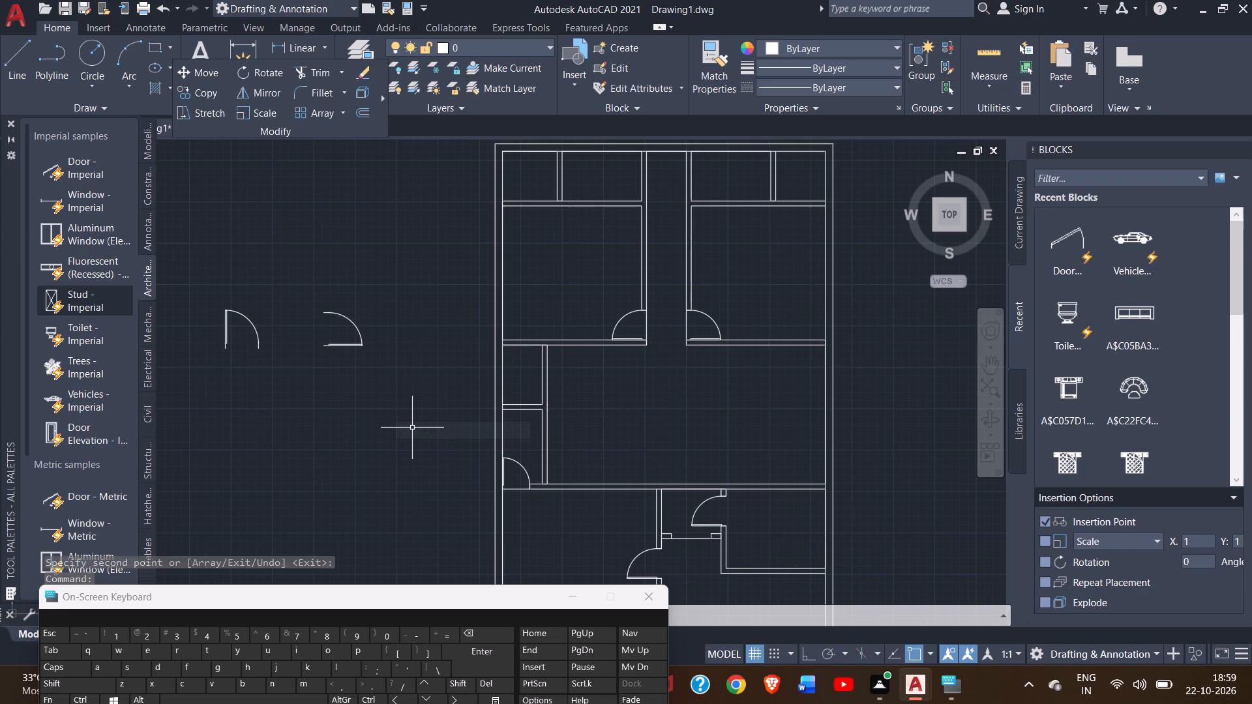
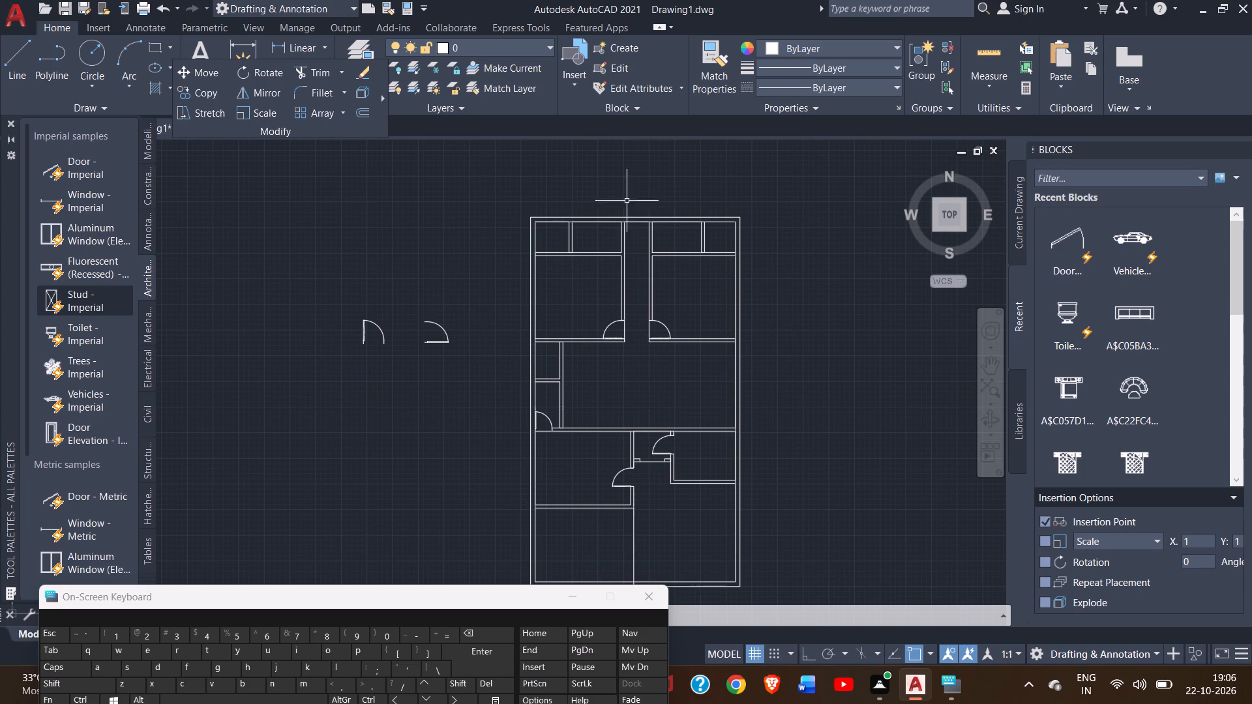
Draw door-opening lines on the upper-left small rooms' partition: 1' up from its lower end, across, 3' up, and across again.
scroll(629, 214, "up", 3, "ctrl")
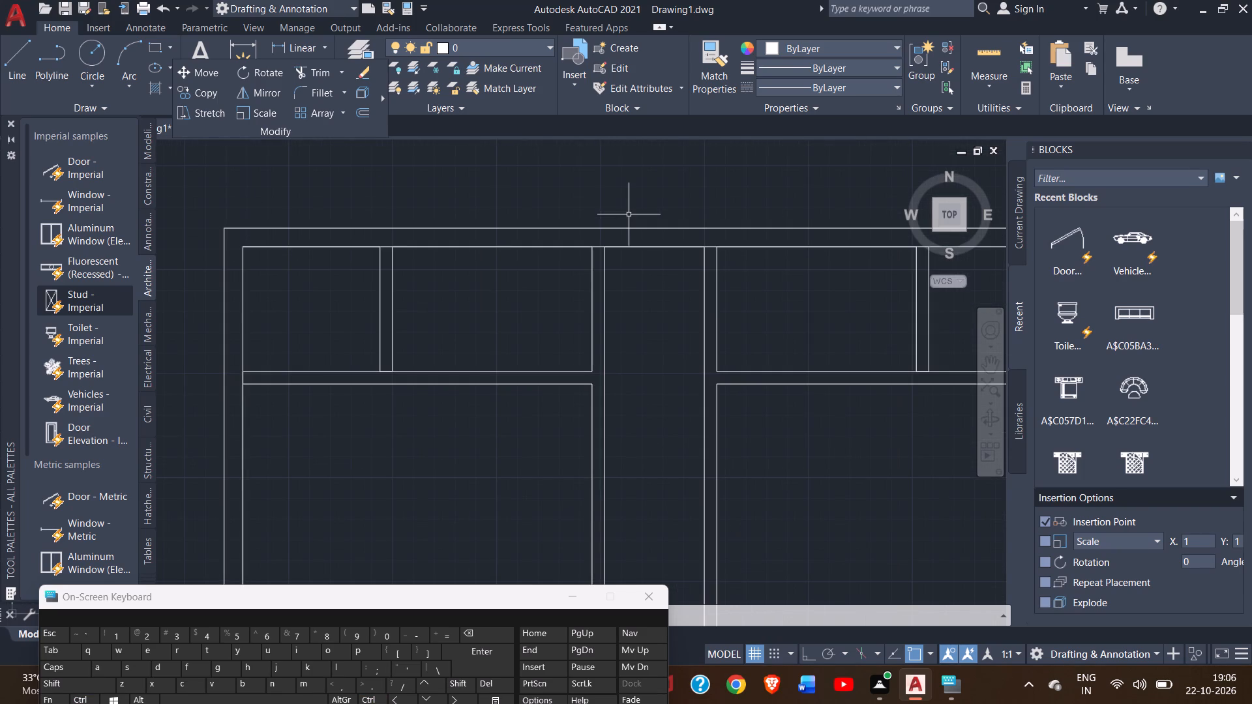
scroll(629, 214, "down", 1, "ctrl")
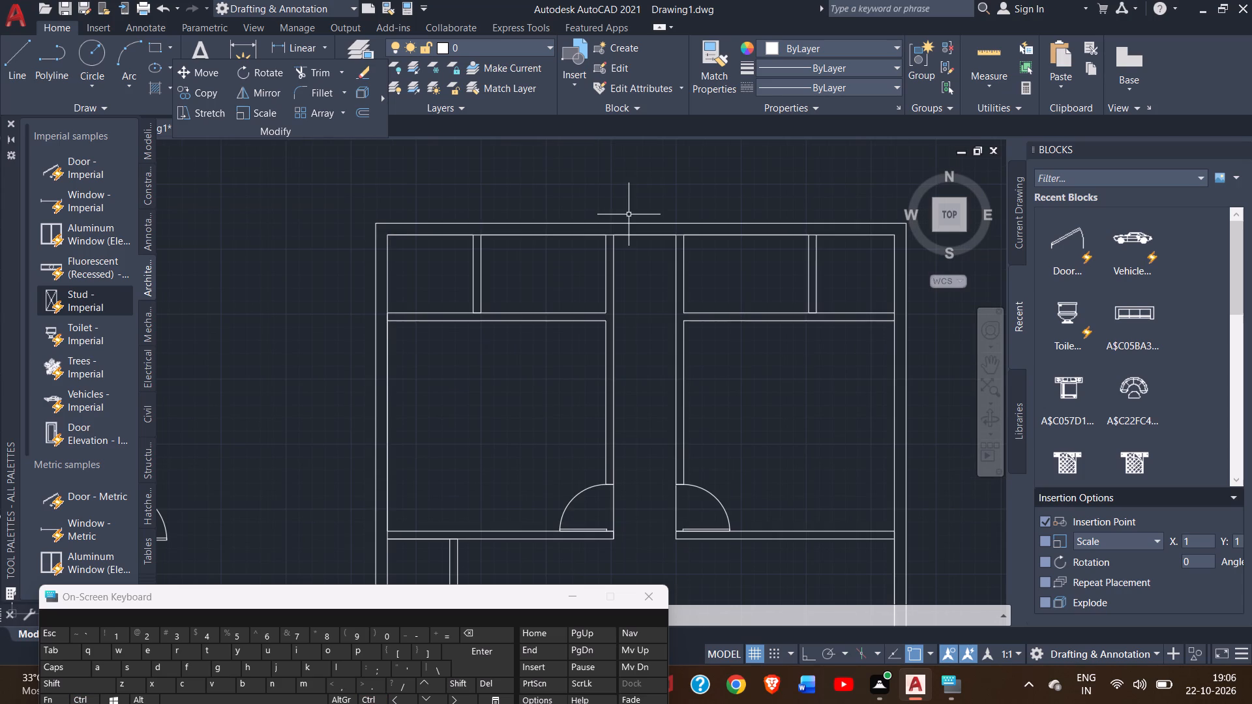
left_click(10, 57)
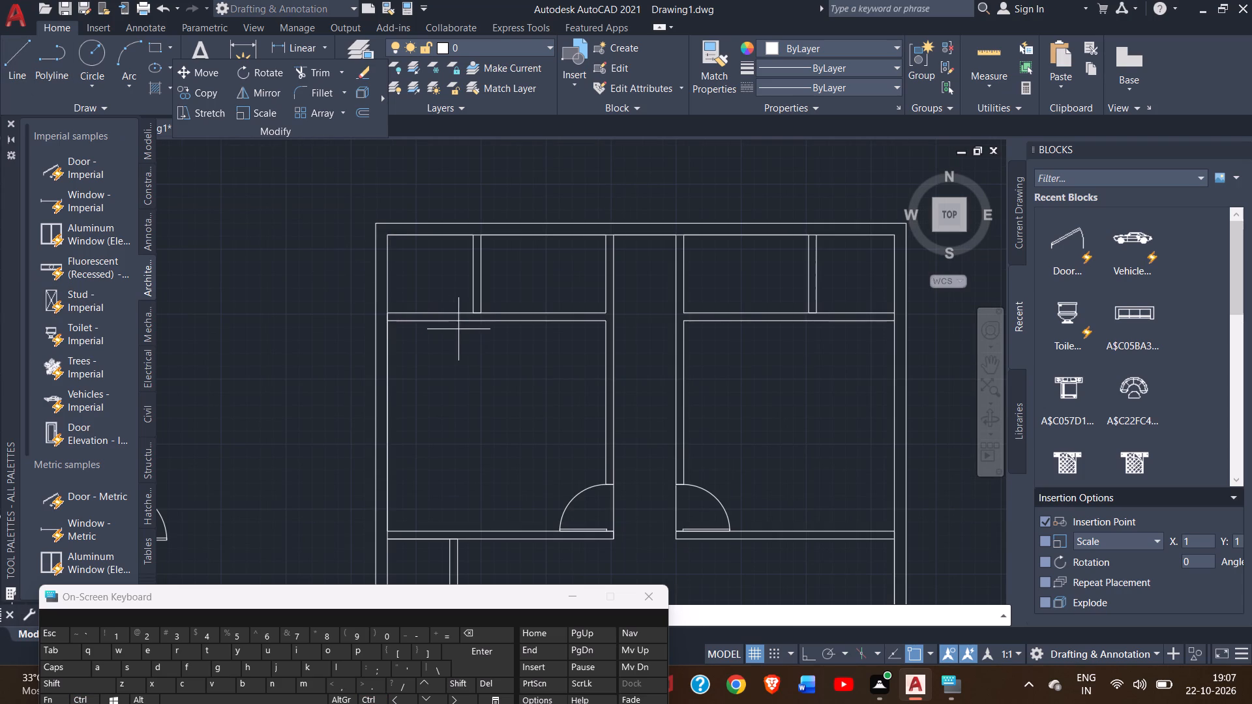
left_click_drag(477, 313, 473, 295)
scroll(473, 295, "up", 3, "ctrl")
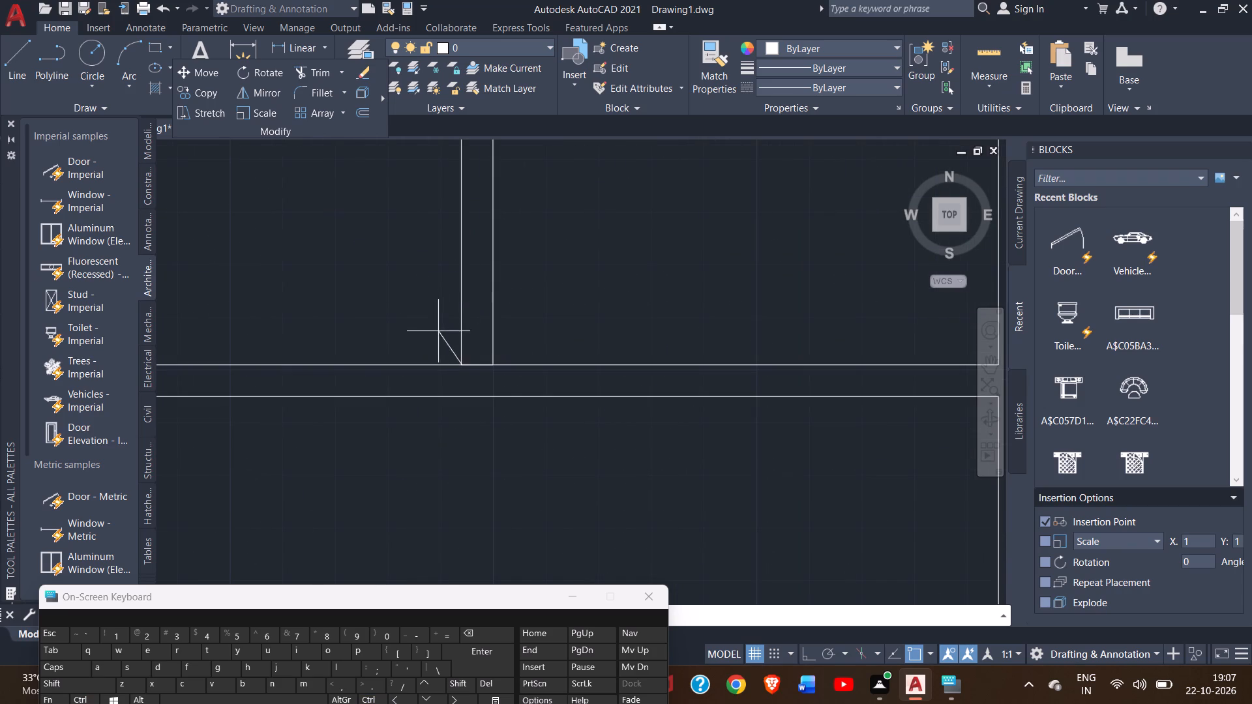
left_click(804, 654)
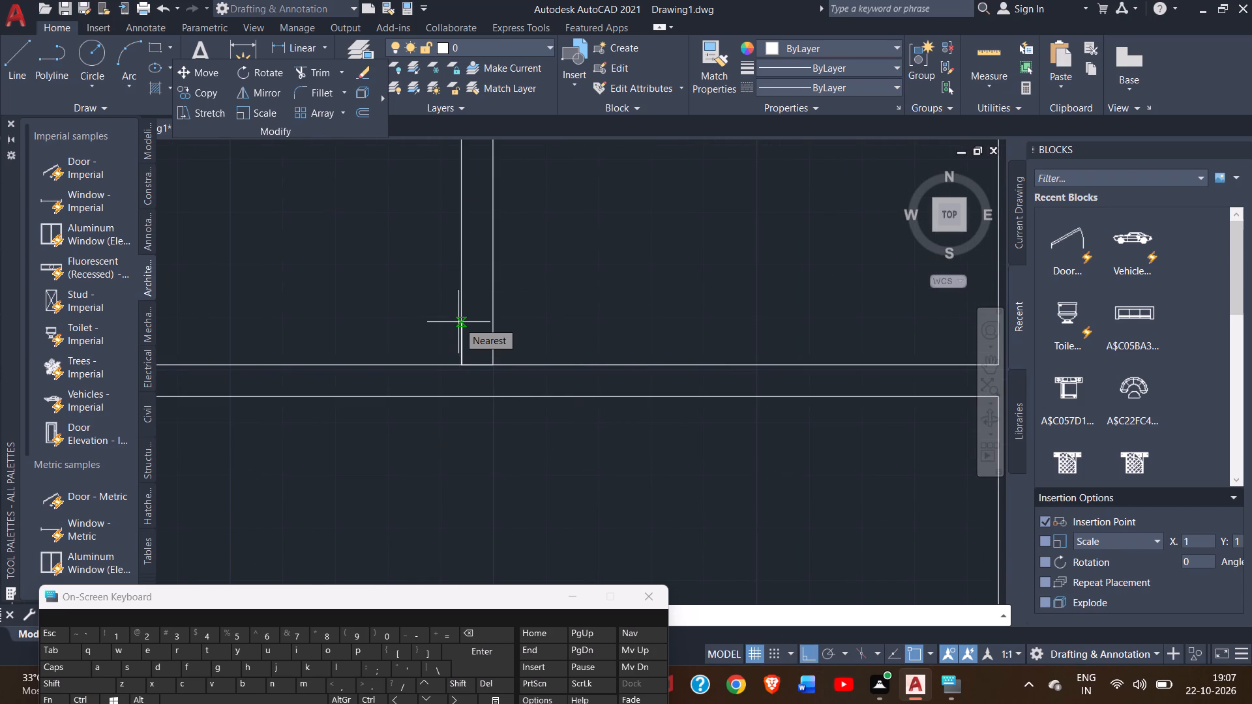
type("1'")
key("Return")
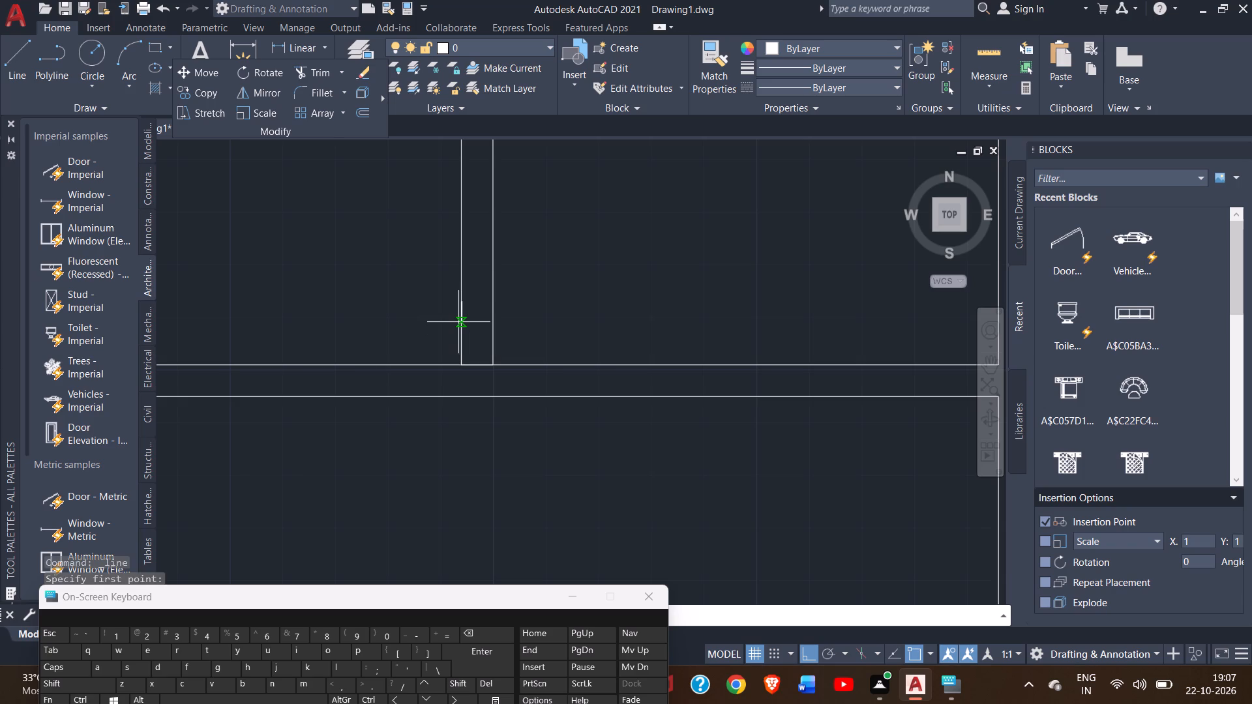
left_click(492, 301)
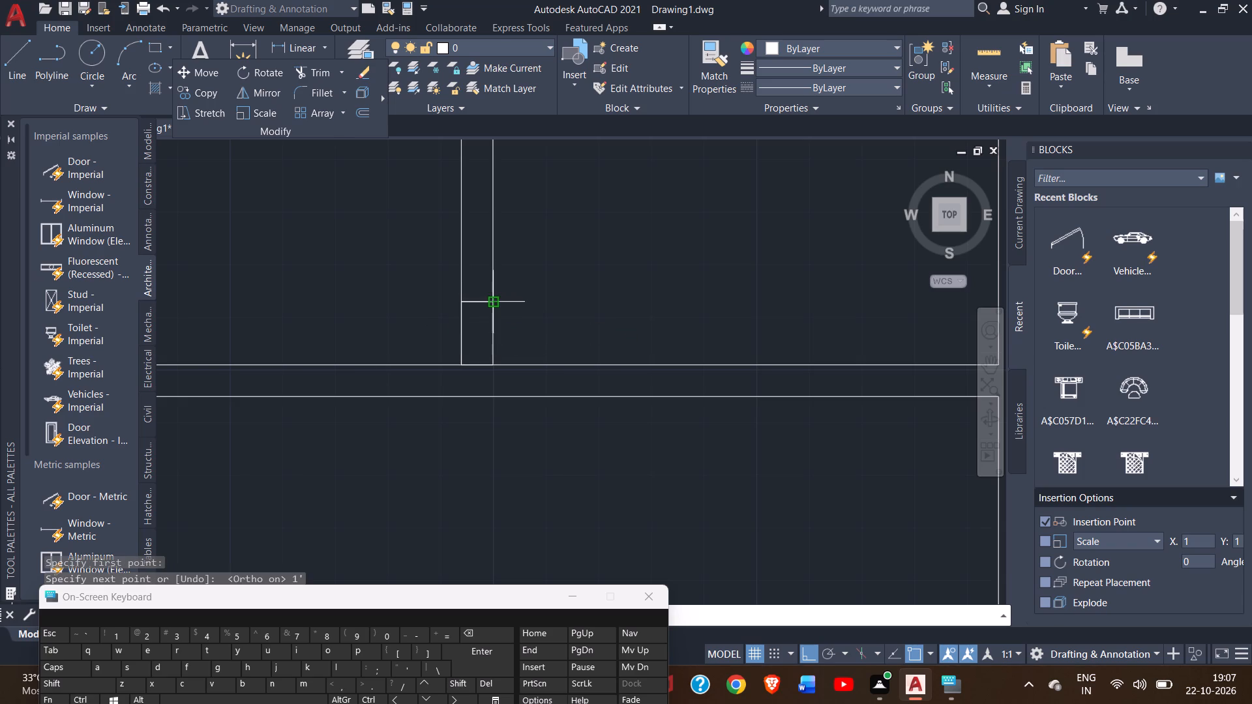
scroll(492, 301, "down", 1, "ctrl")
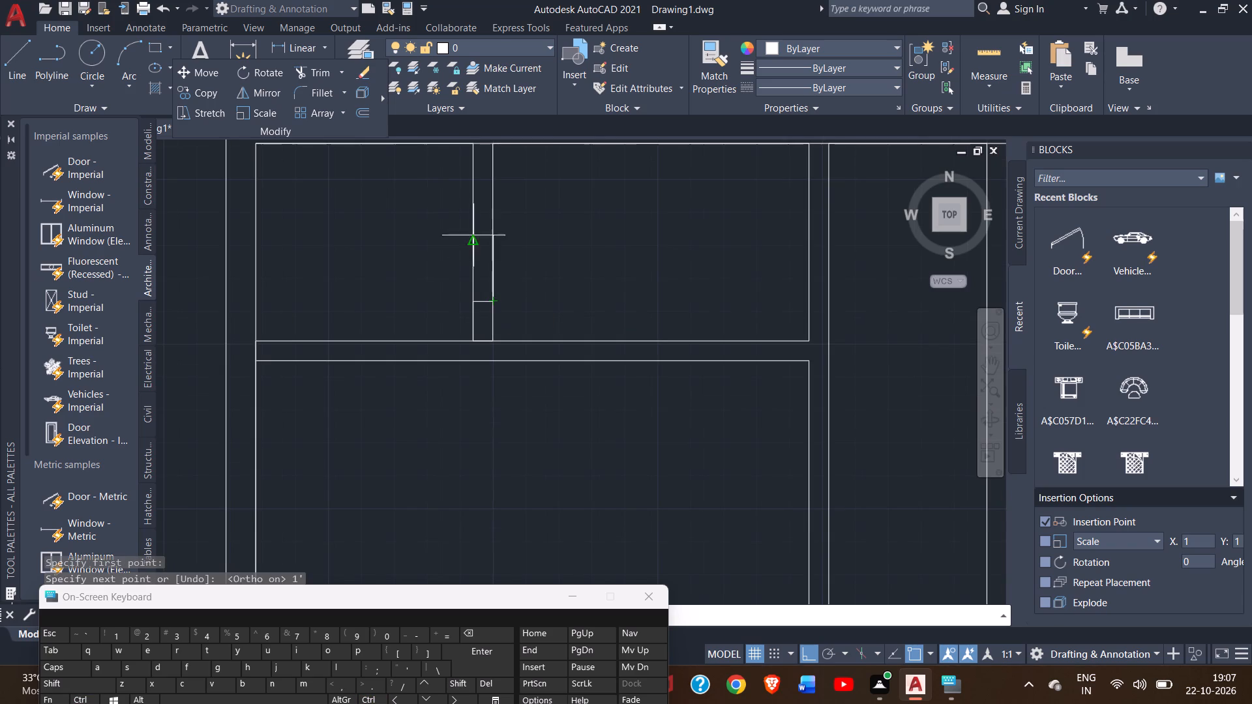
type("3'")
key("Return")
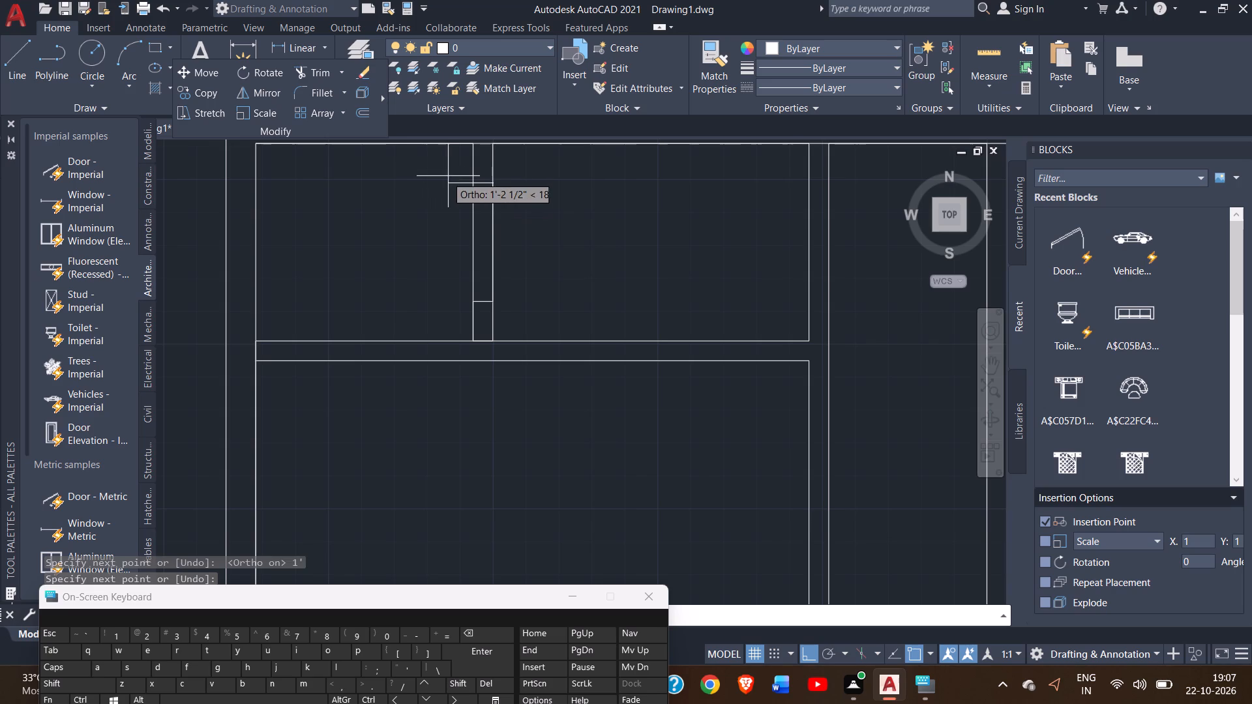
left_click(475, 183)
right_click(475, 183)
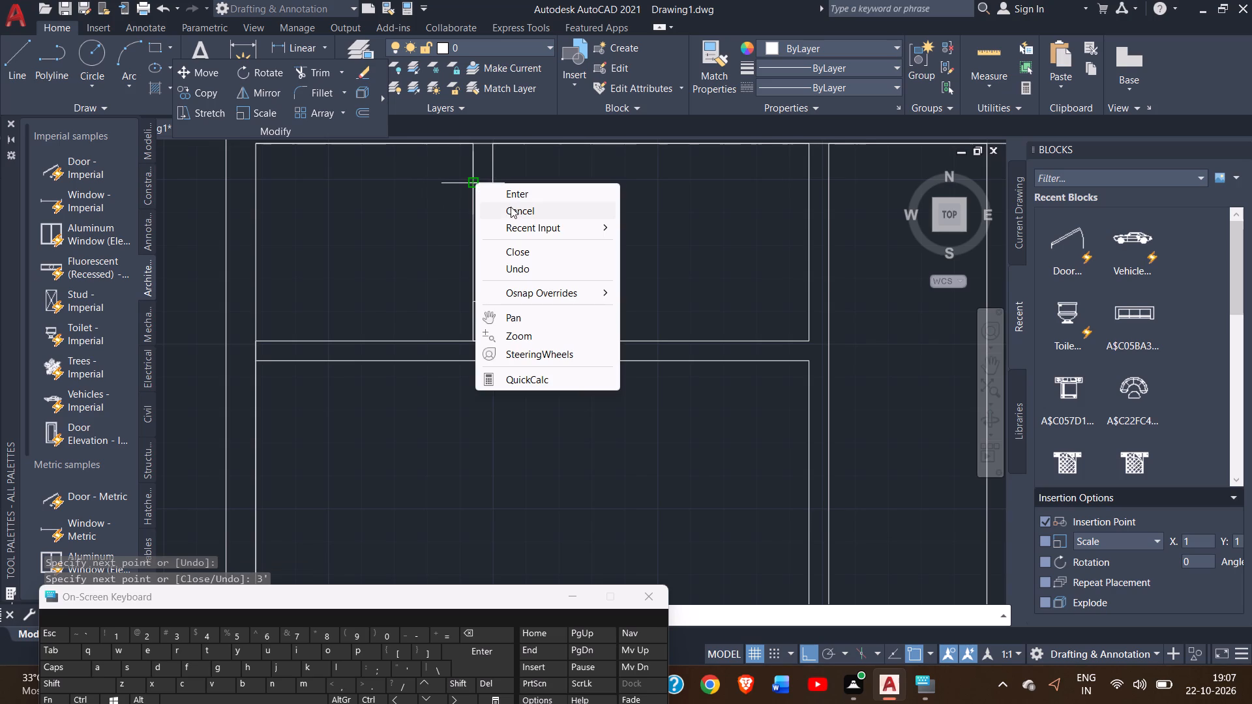
left_click(518, 198)
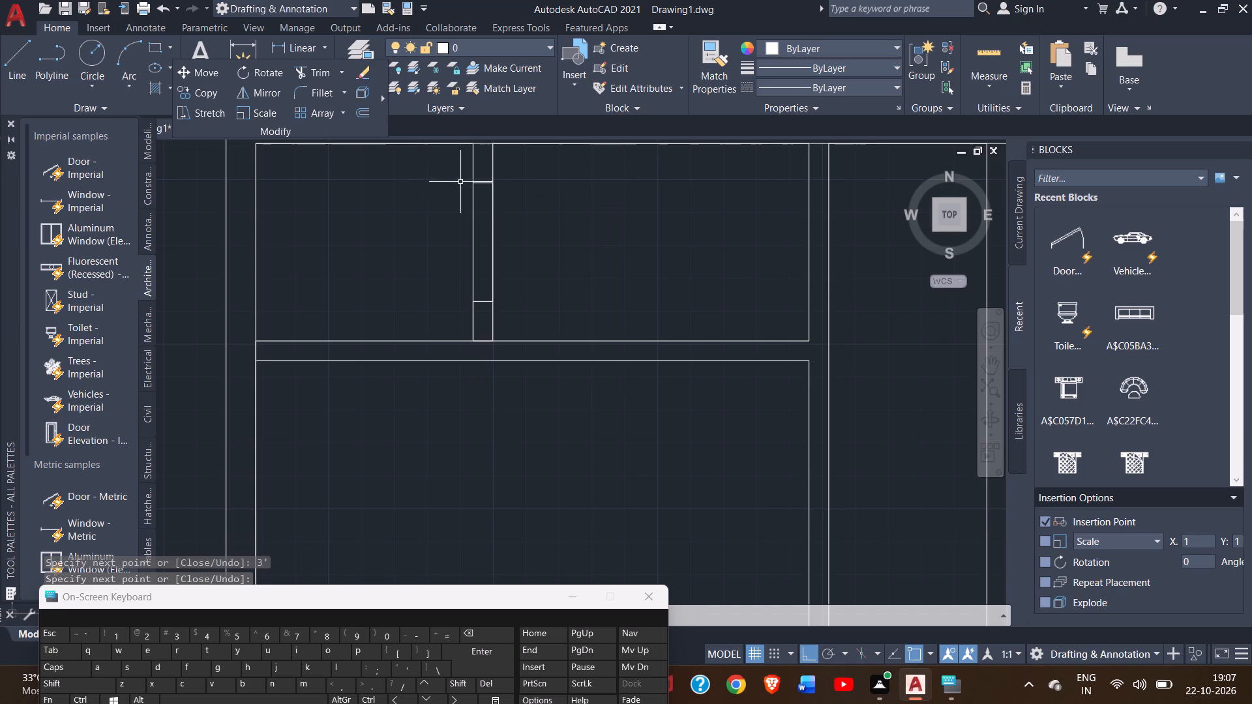
Trim both lines of the upper-left partition between the two cross lines to open the 3' doorway.
left_click(308, 66)
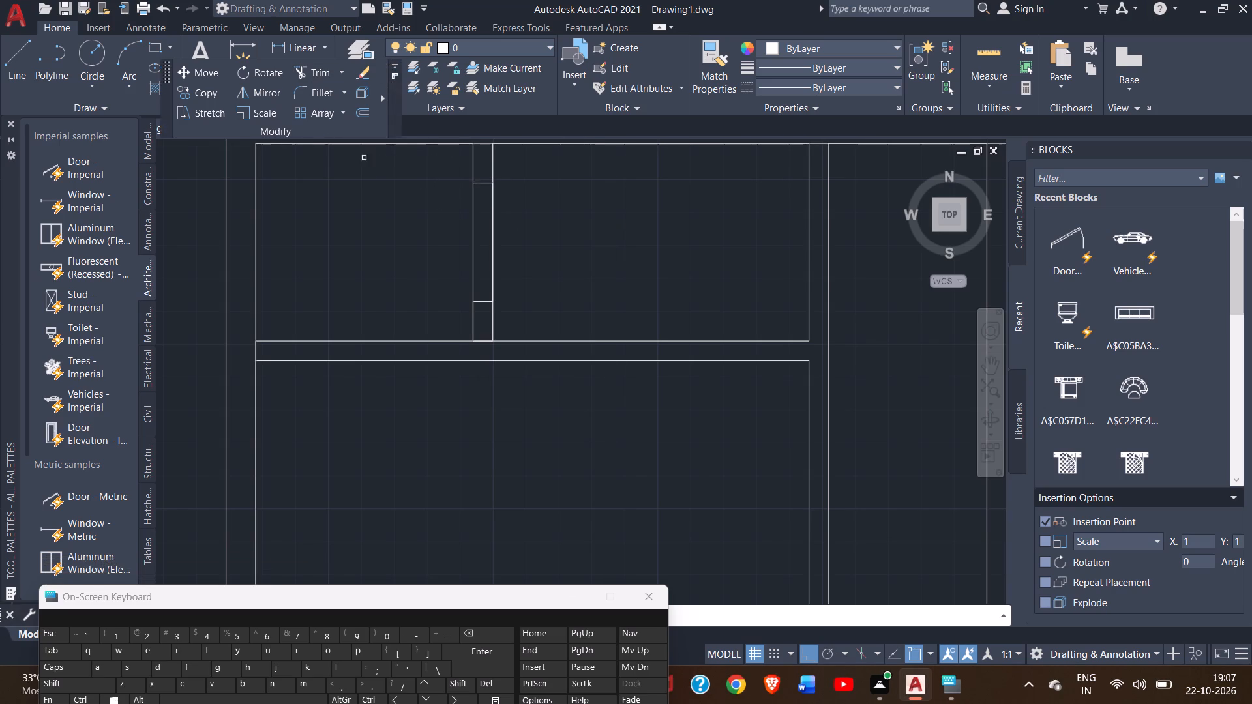
left_click_drag(441, 229, 567, 253)
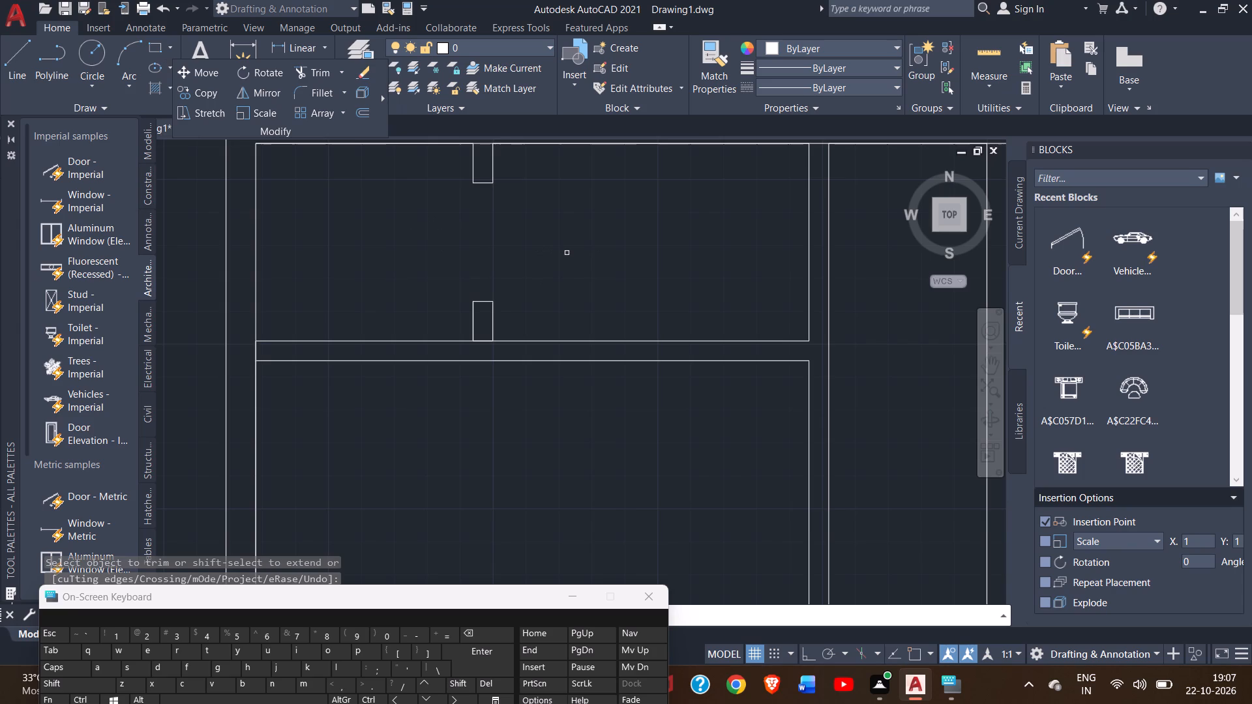
scroll(567, 253, "down", 1, "ctrl")
right_click(567, 253)
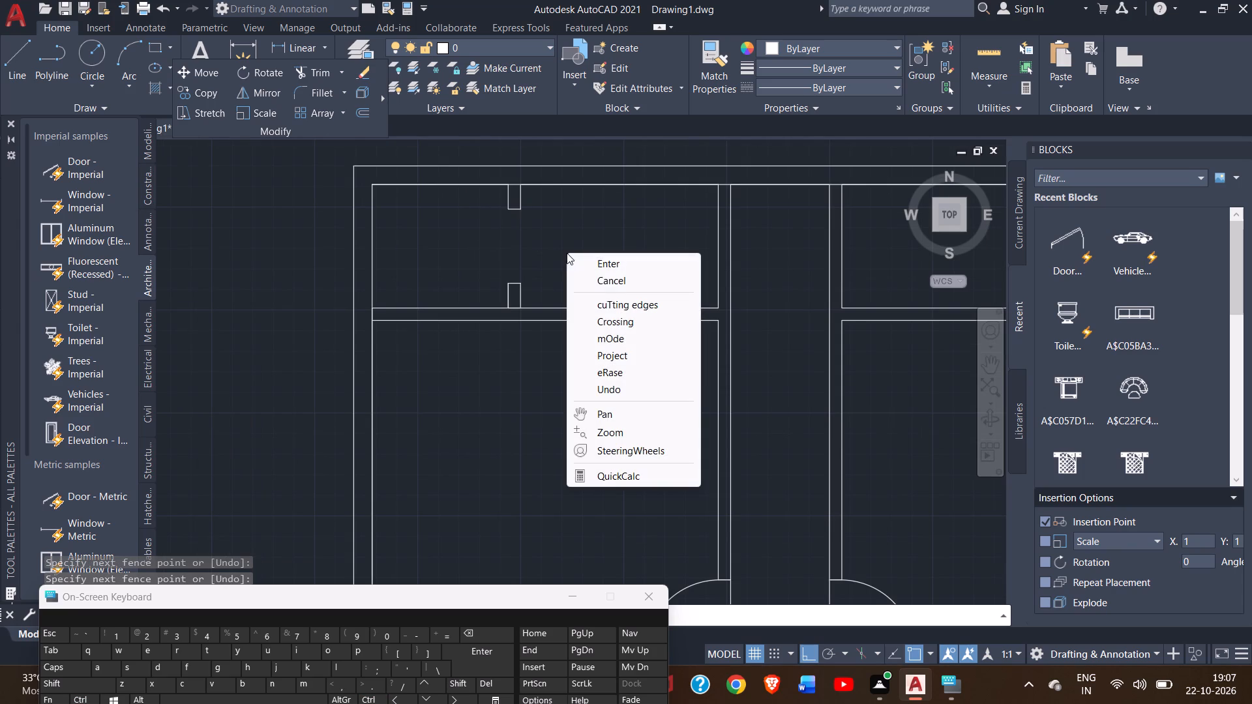
left_click(599, 267)
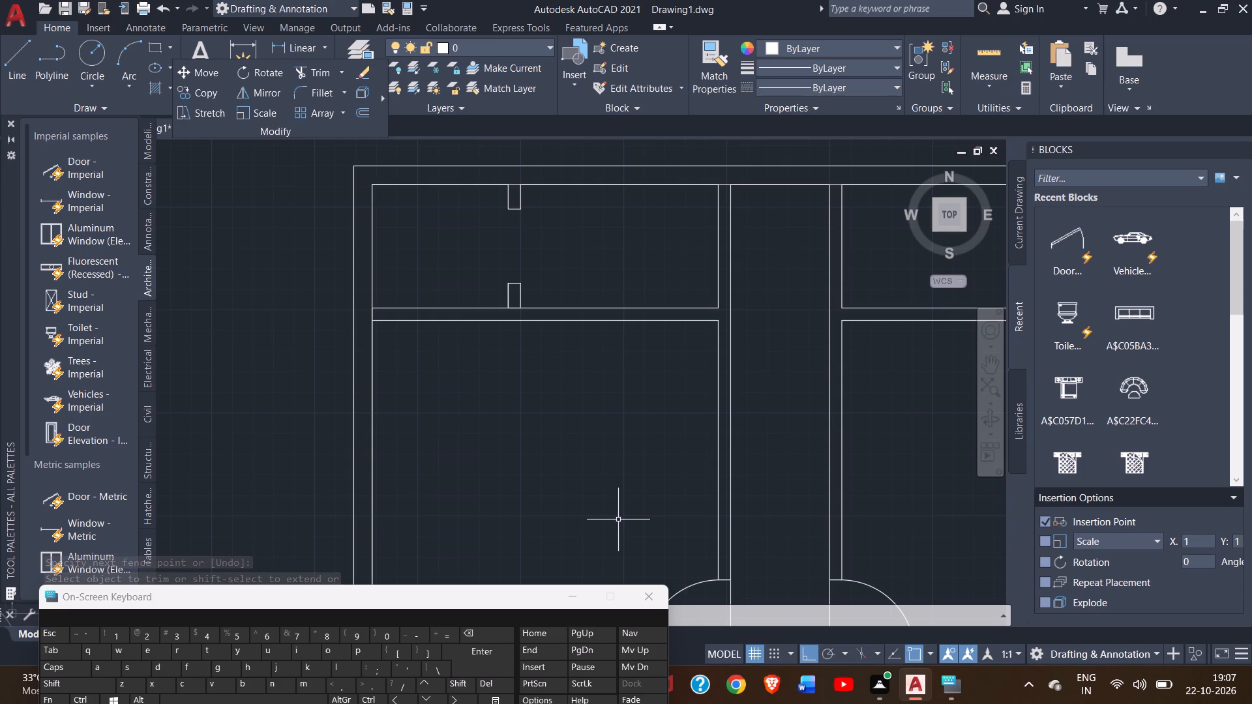
Draw a line 1' down from the upper end of the upper-right small rooms' partition and across its thickness.
left_click(995, 369)
left_click_drag(781, 342, 648, 286)
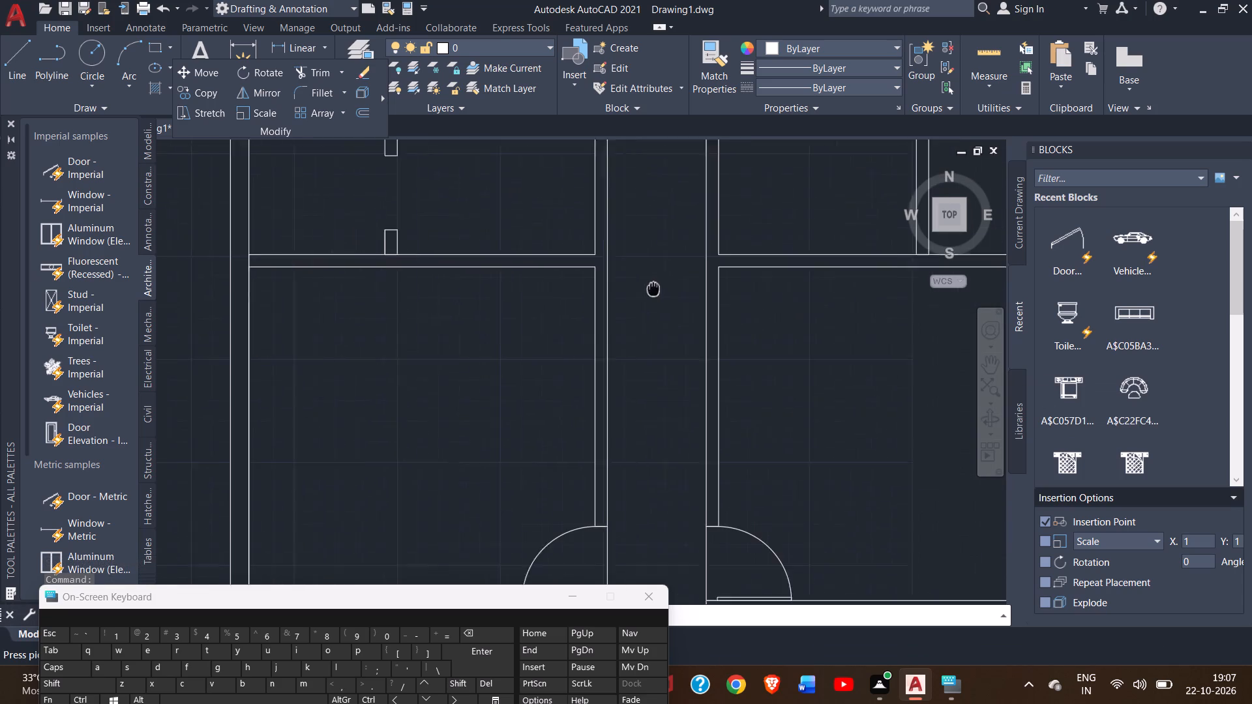
left_click_drag(648, 286, 628, 275)
scroll(628, 275, "down", 1, "ctrl")
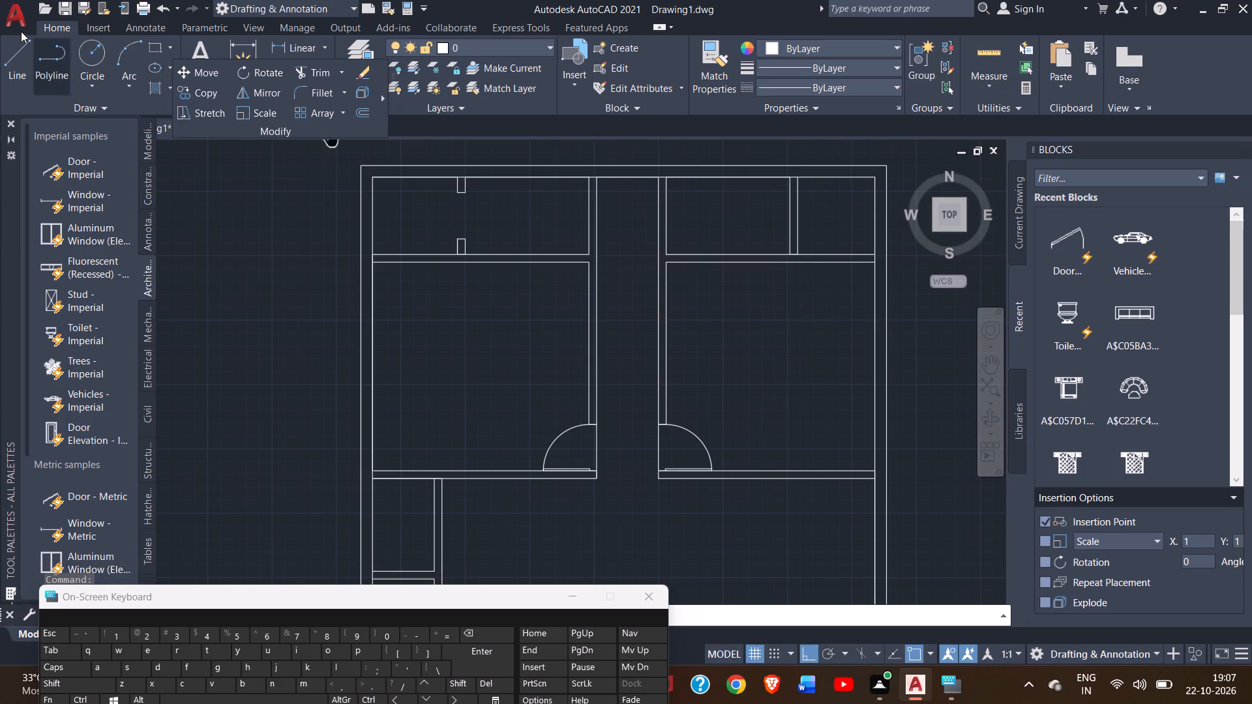
left_click(7, 70)
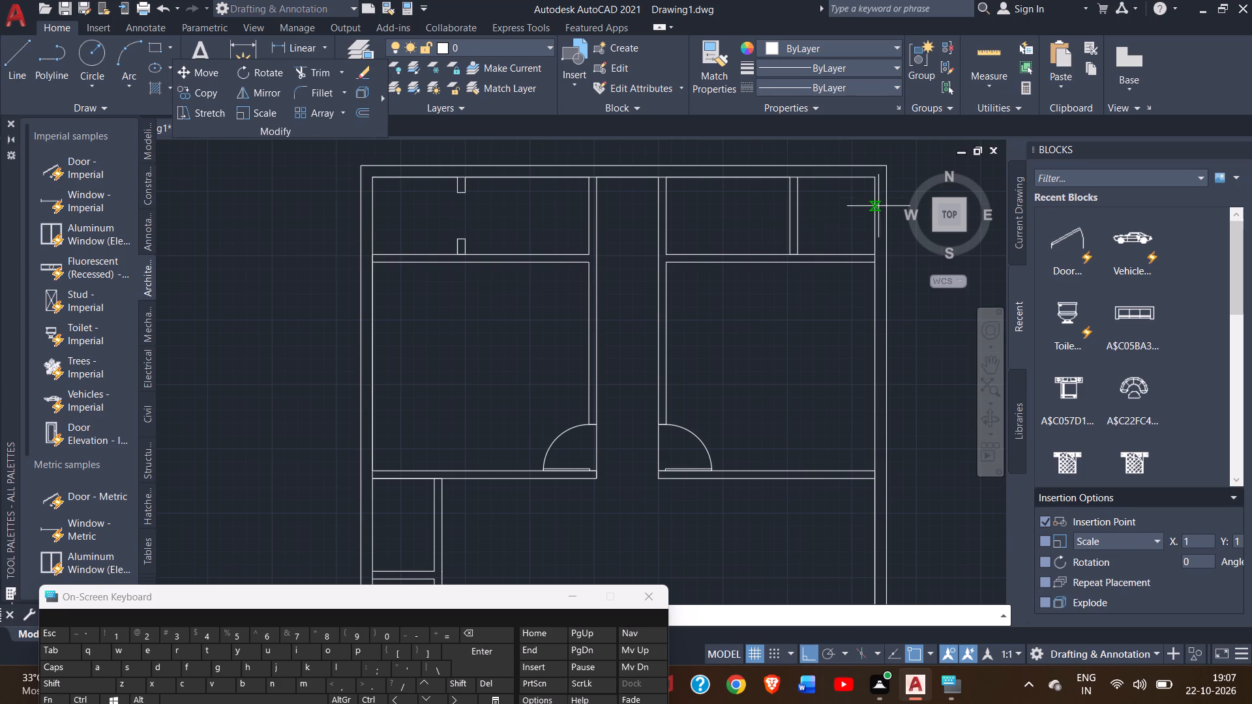
left_click(800, 180)
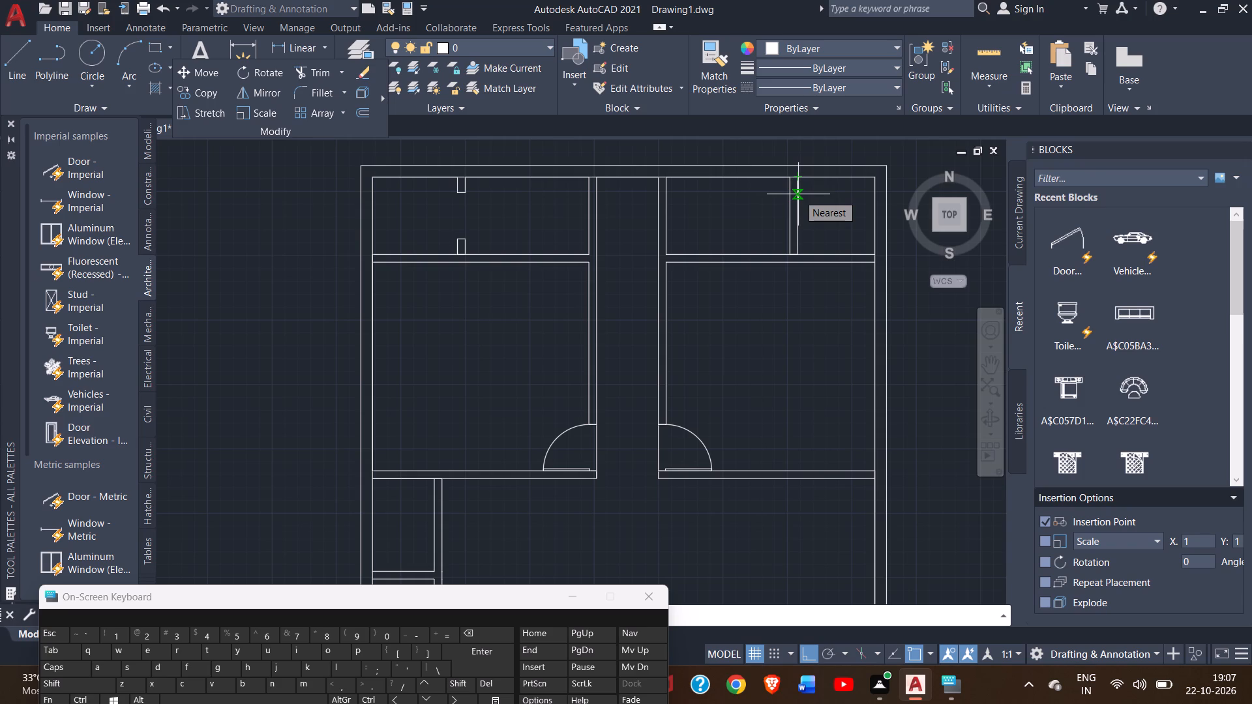
type("1'")
key("Return")
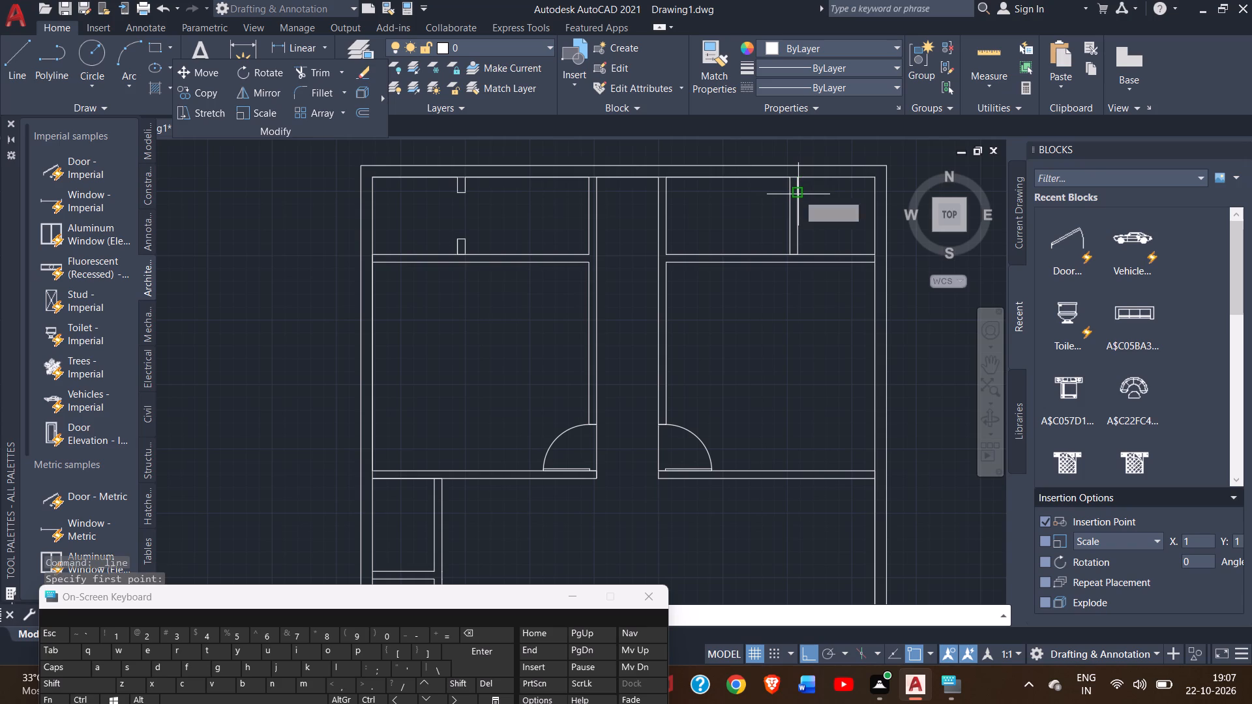
scroll(733, 189, "up", 1, "ctrl")
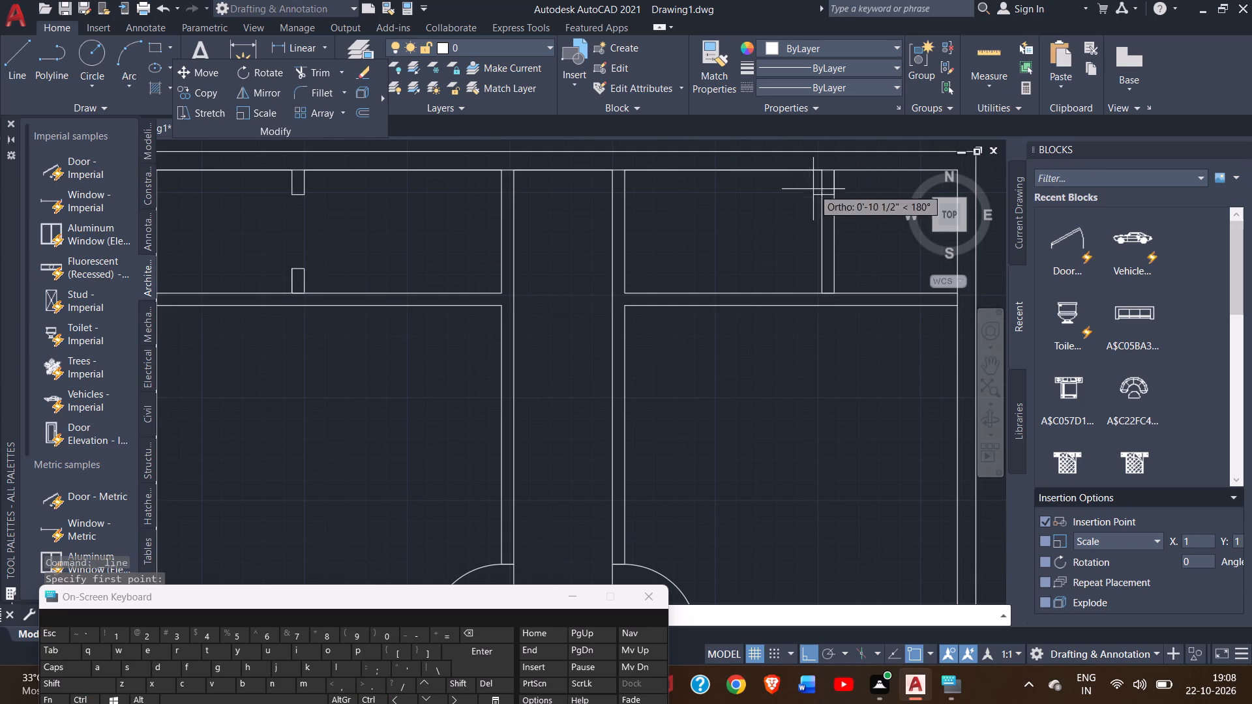
left_click(820, 198)
right_click(784, 201)
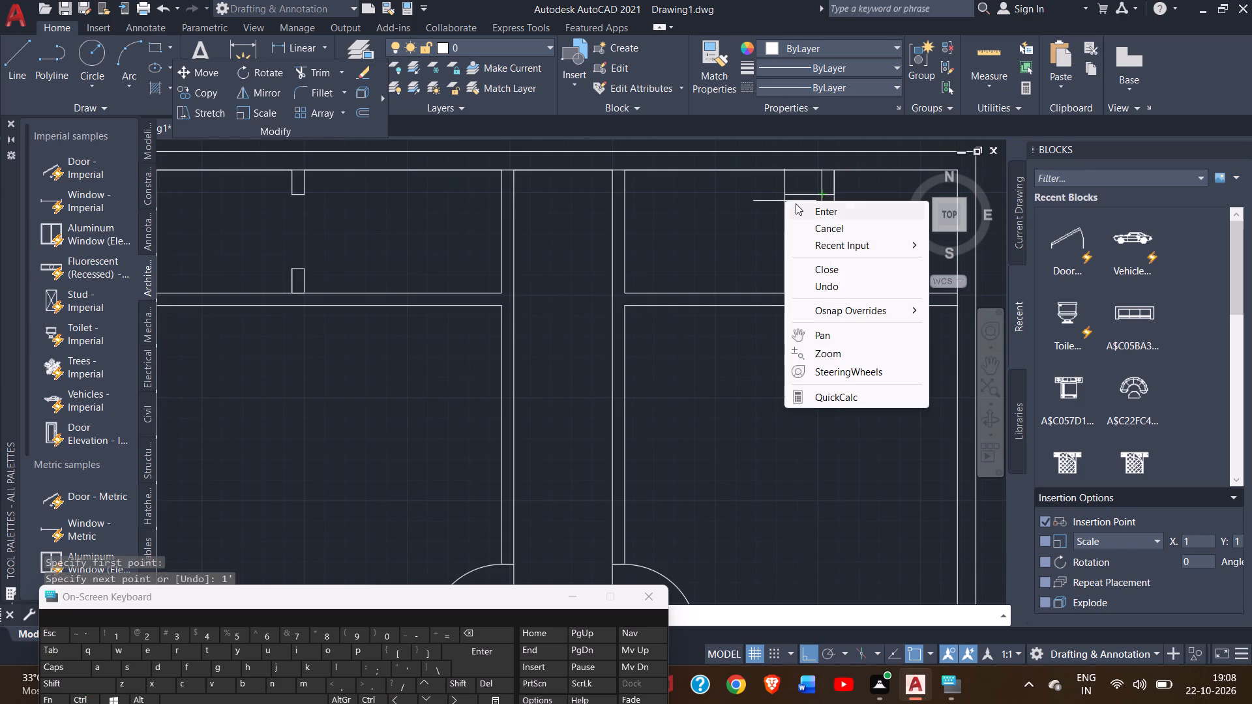
left_click(803, 205)
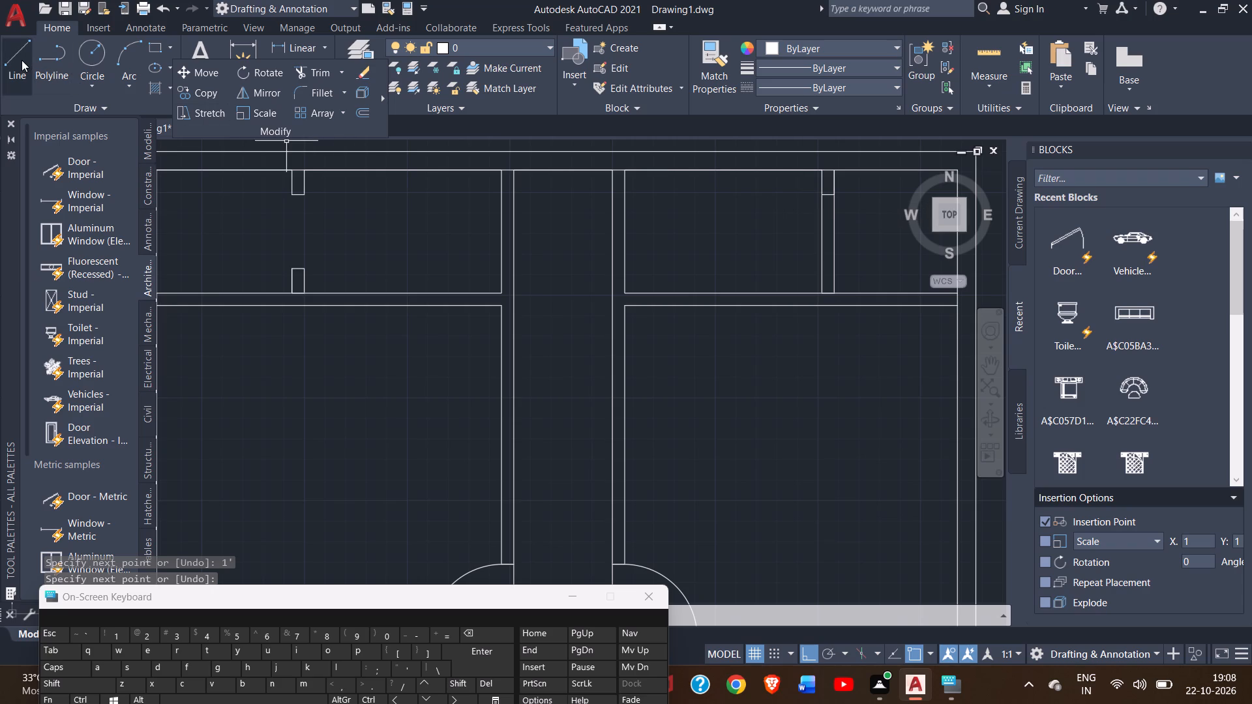
Draw a line 3' down the upper-right partition from the first opening mark and across its thickness.
left_click_drag(19, 61, 702, 252)
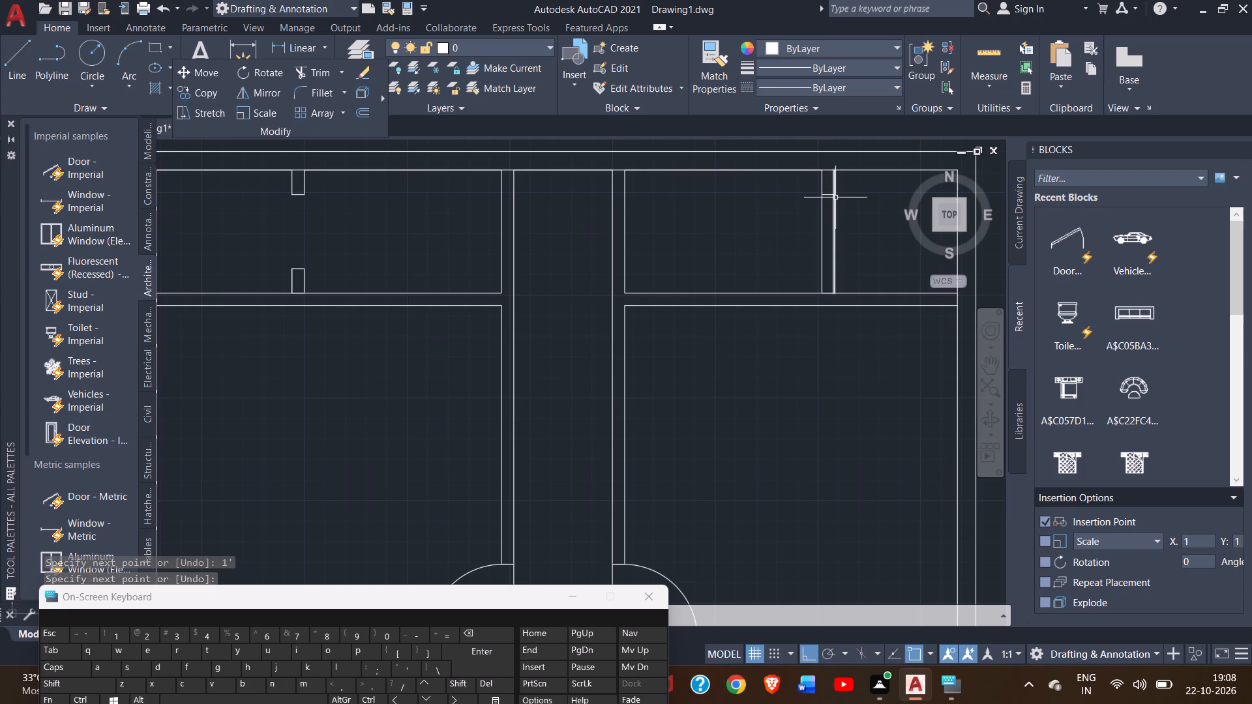
left_click(14, 77)
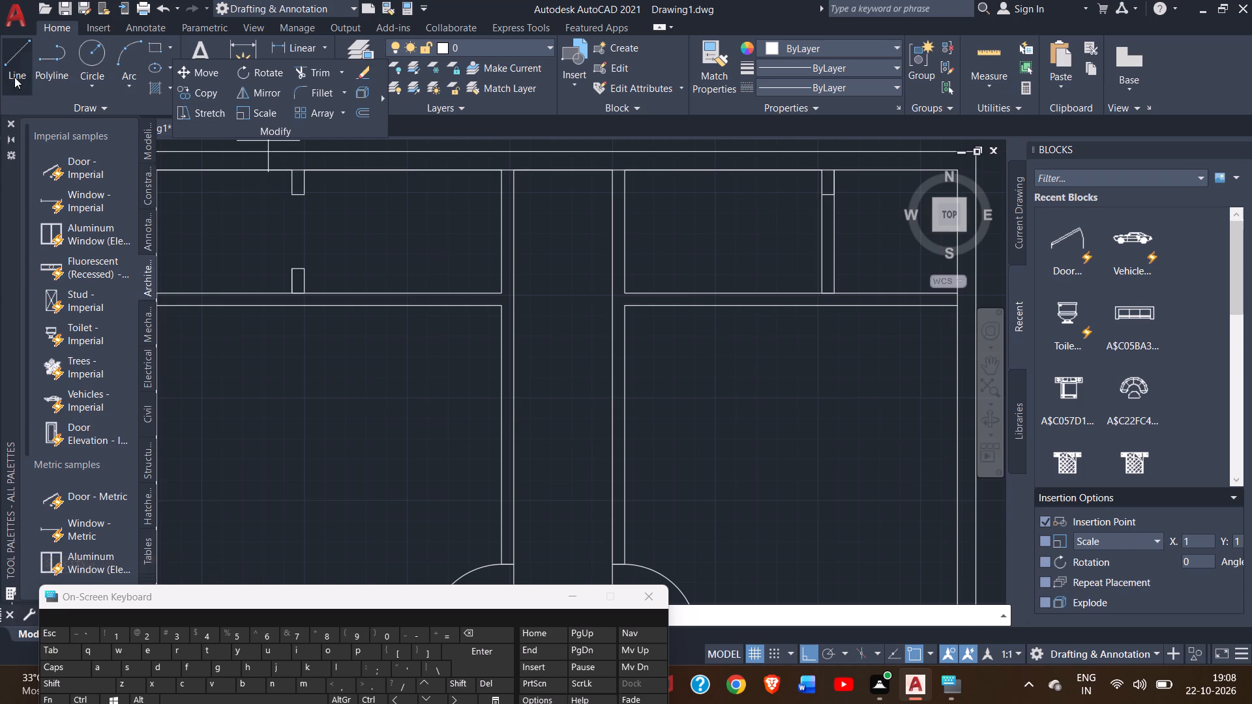
double_click(14, 77)
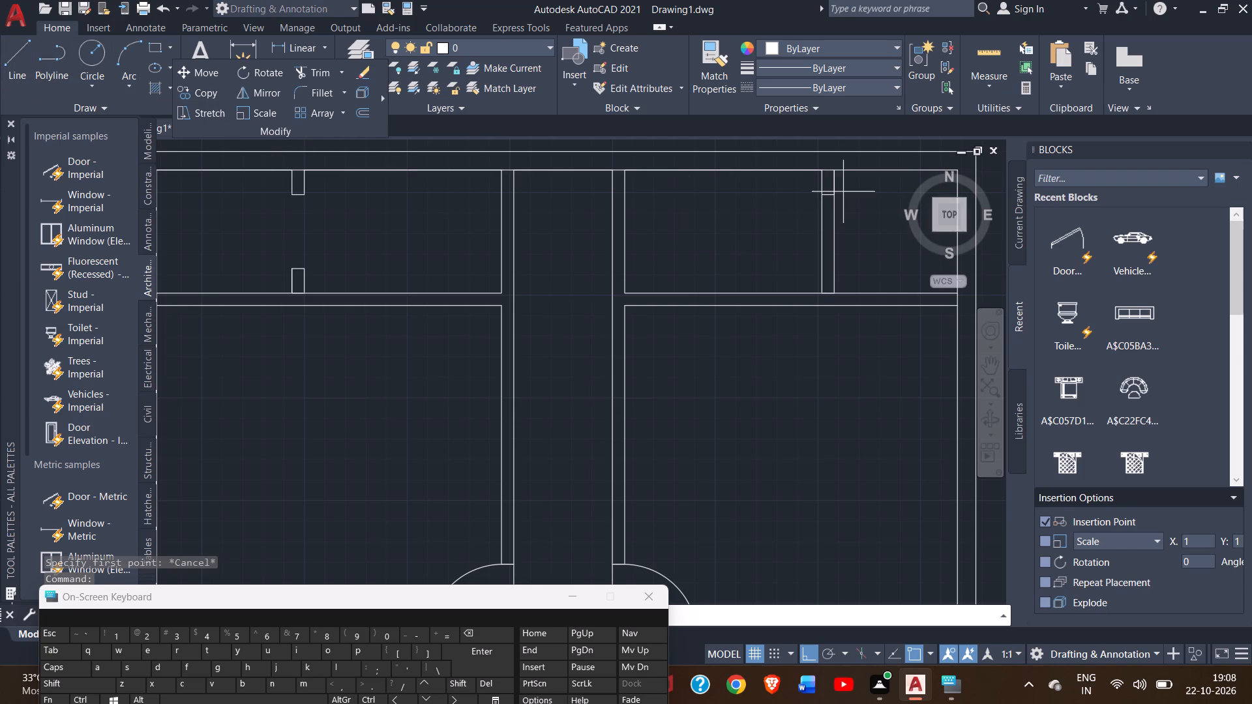
left_click_drag(836, 192, 837, 226)
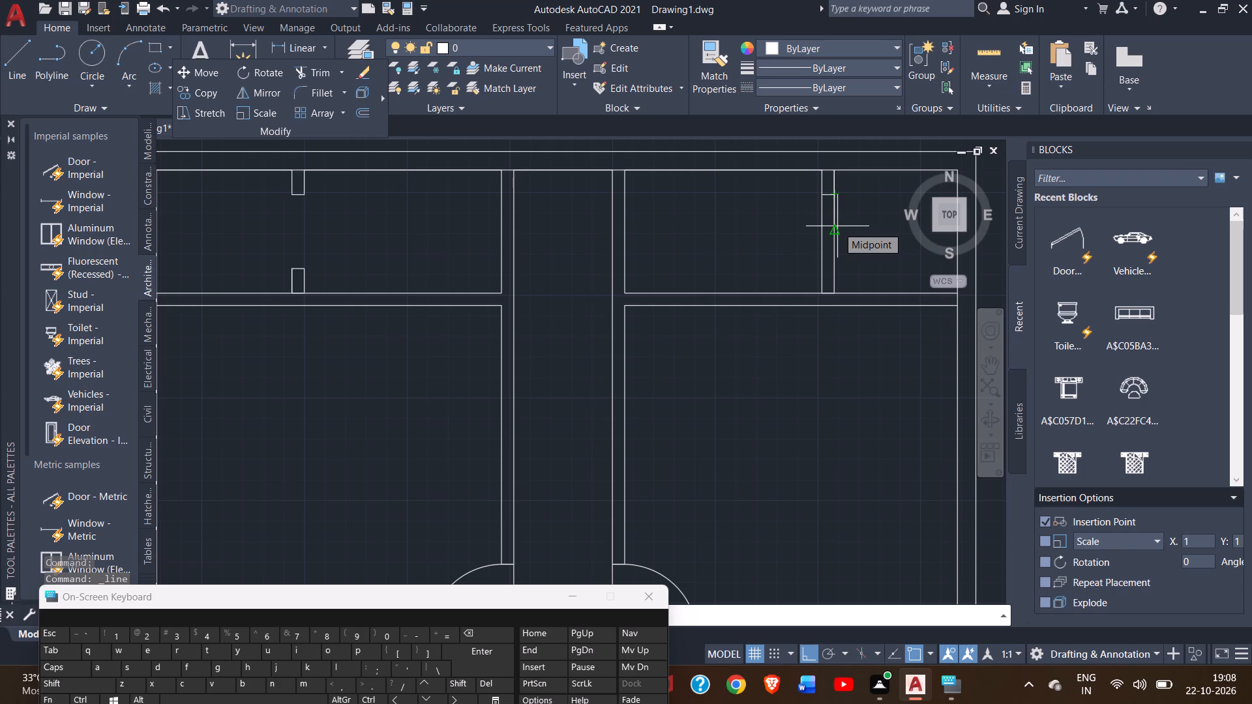
type("3'")
key("Return")
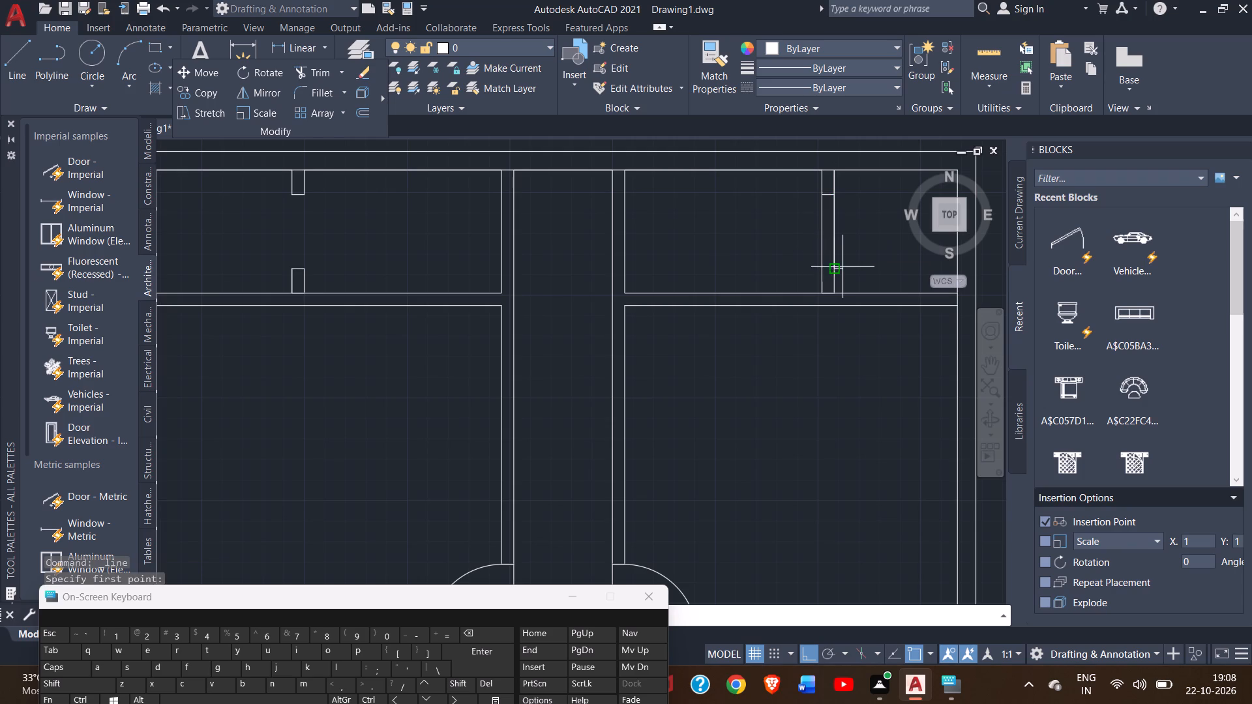
scroll(807, 272, "up", 1, "ctrl")
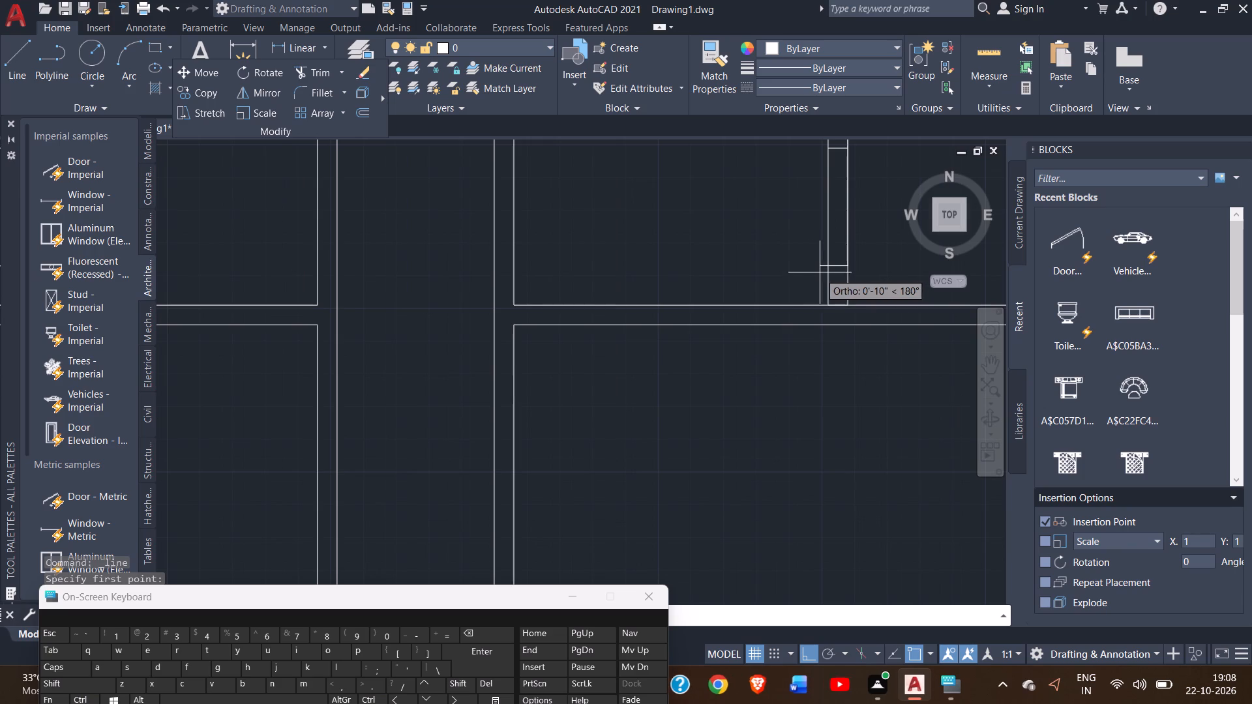
left_click(829, 263)
right_click(782, 250)
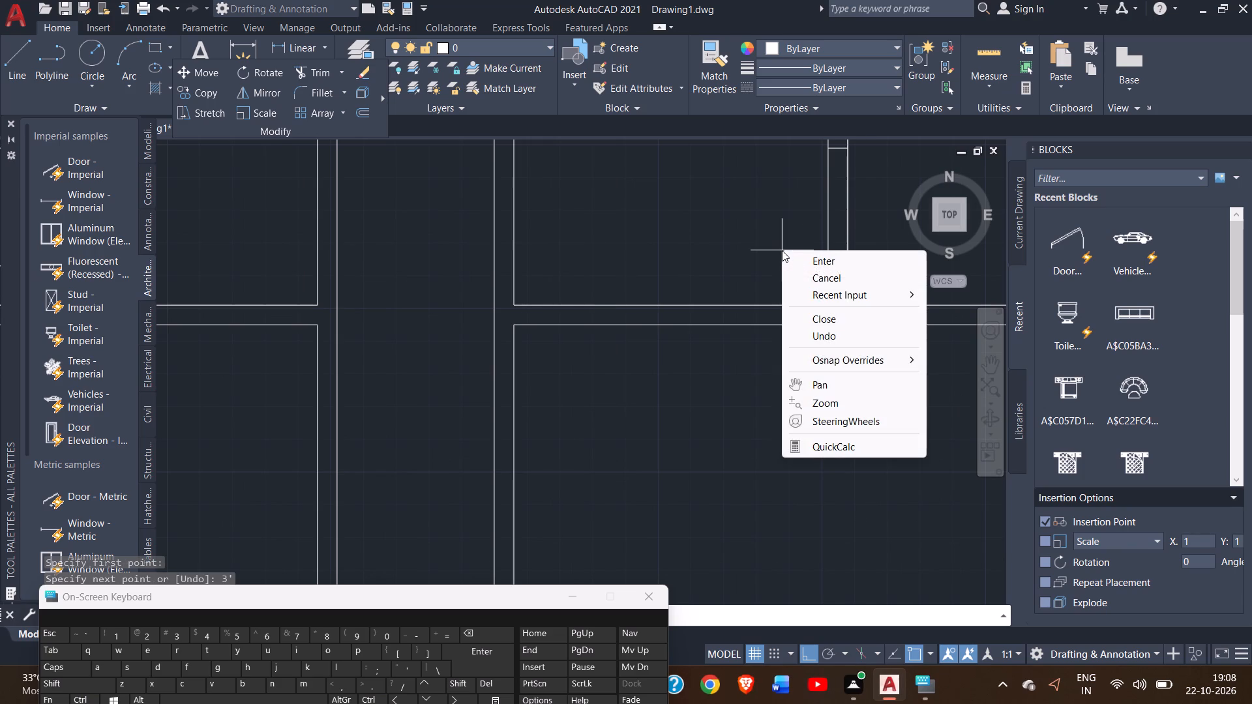
left_click(814, 259)
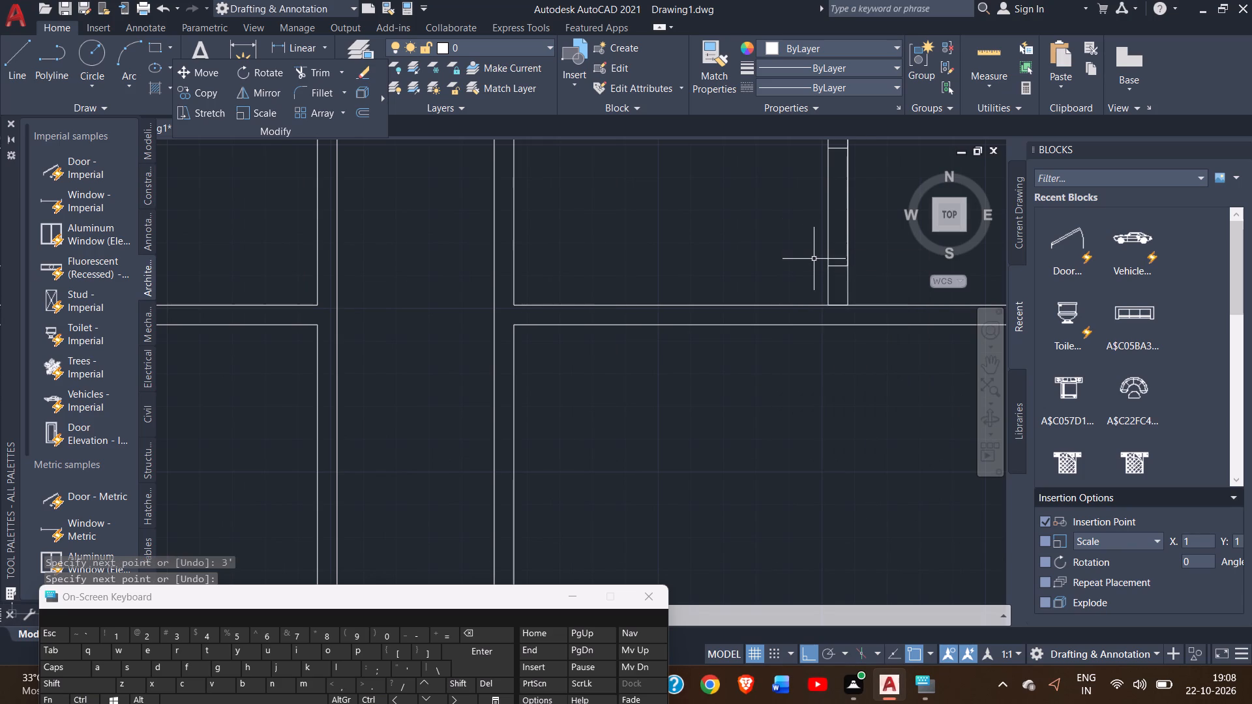
Trim both lines of the upper-right small rooms' partition between the two cross lines to open the 3' doorway.
left_click(317, 76)
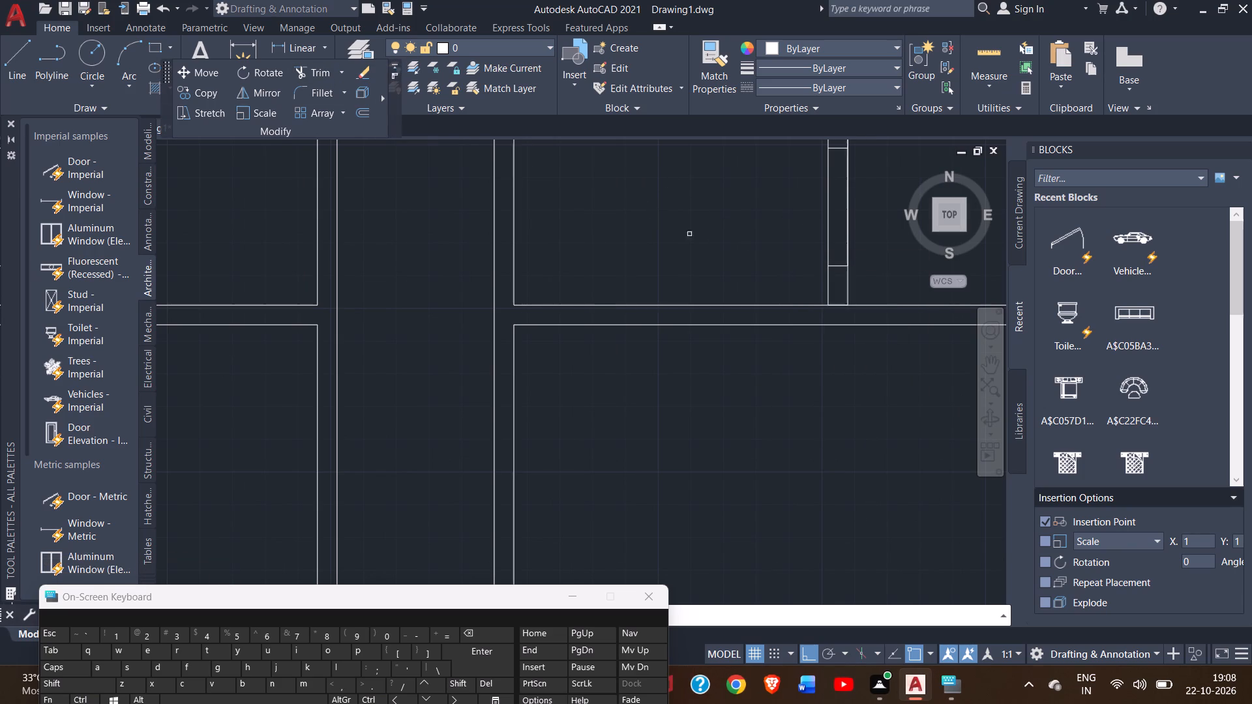
left_click_drag(775, 218, 852, 222)
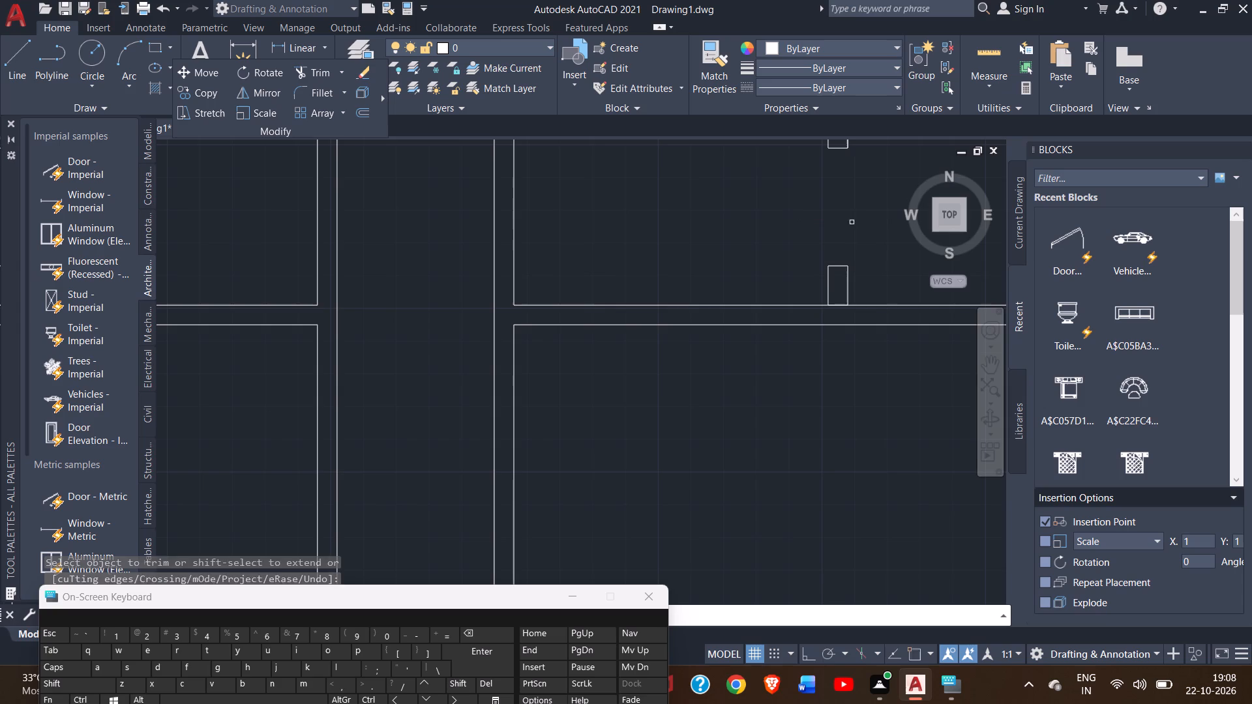
scroll(773, 213, "down", 2, "ctrl")
right_click(773, 213)
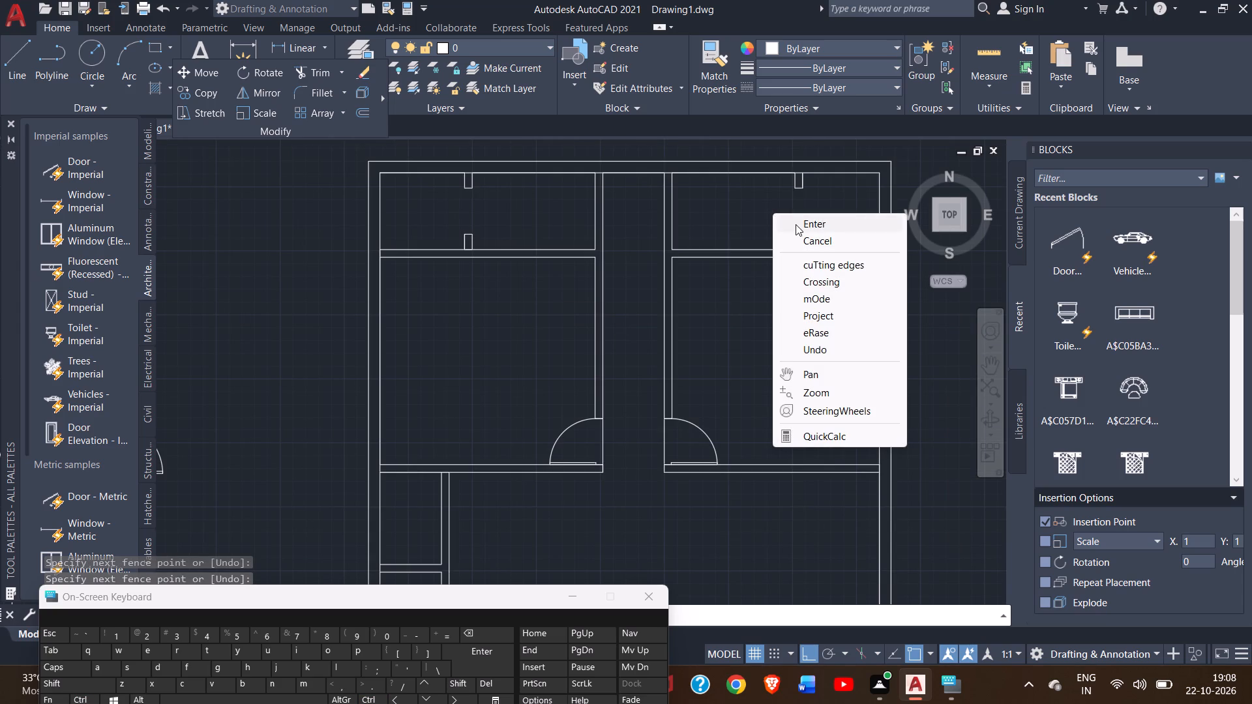
left_click(796, 224)
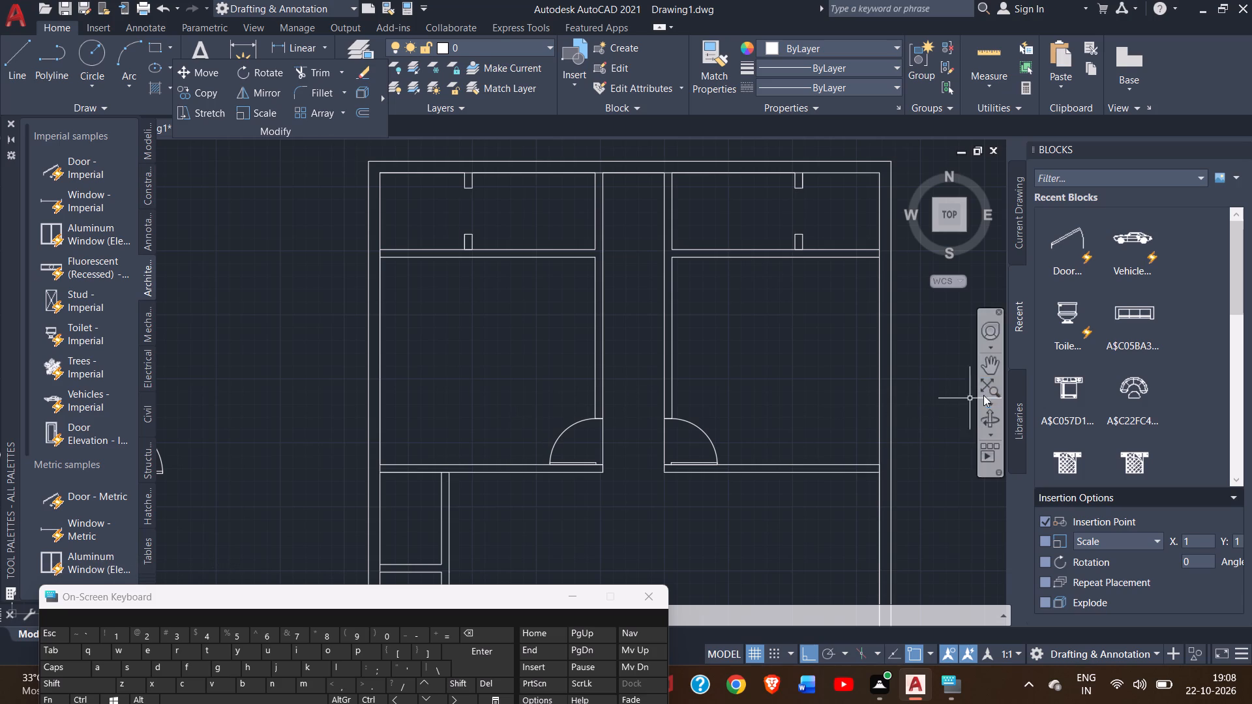
Draw connected lines carrying the vertical partition's two sides up through the horizontal wall below the large middle room.
left_click(985, 367)
left_click_drag(824, 394, 790, 237)
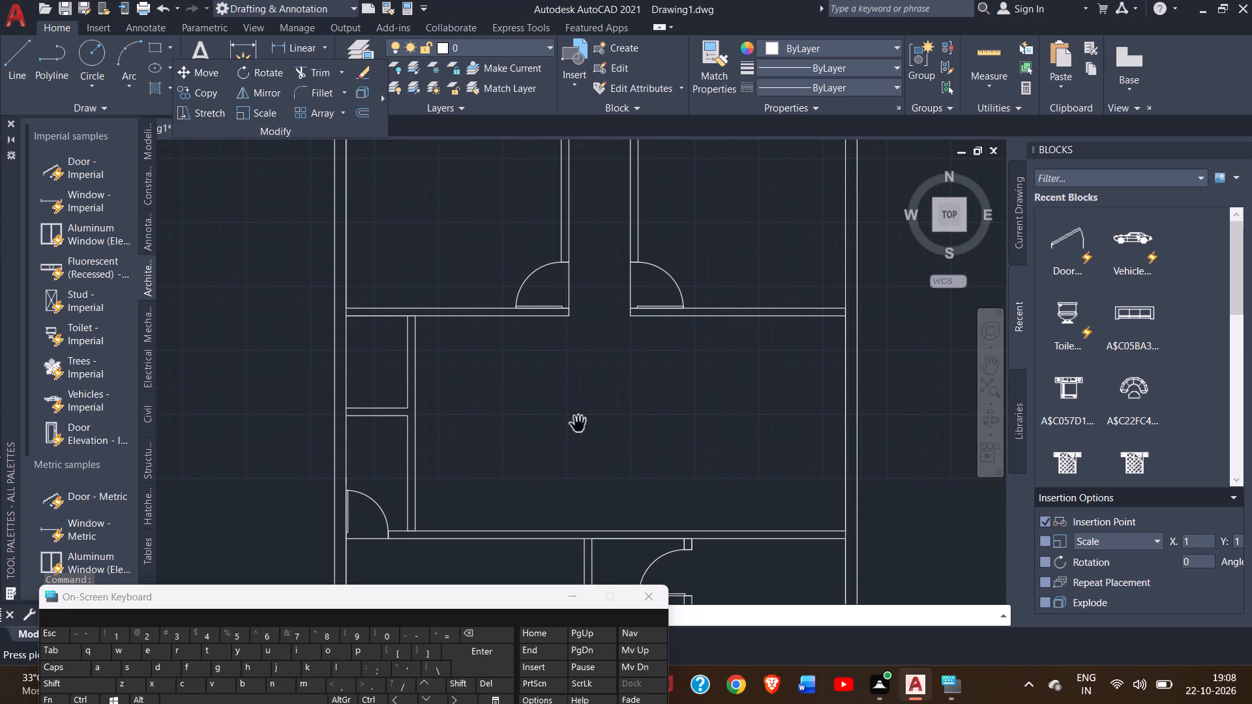
left_click_drag(578, 425, 590, 331)
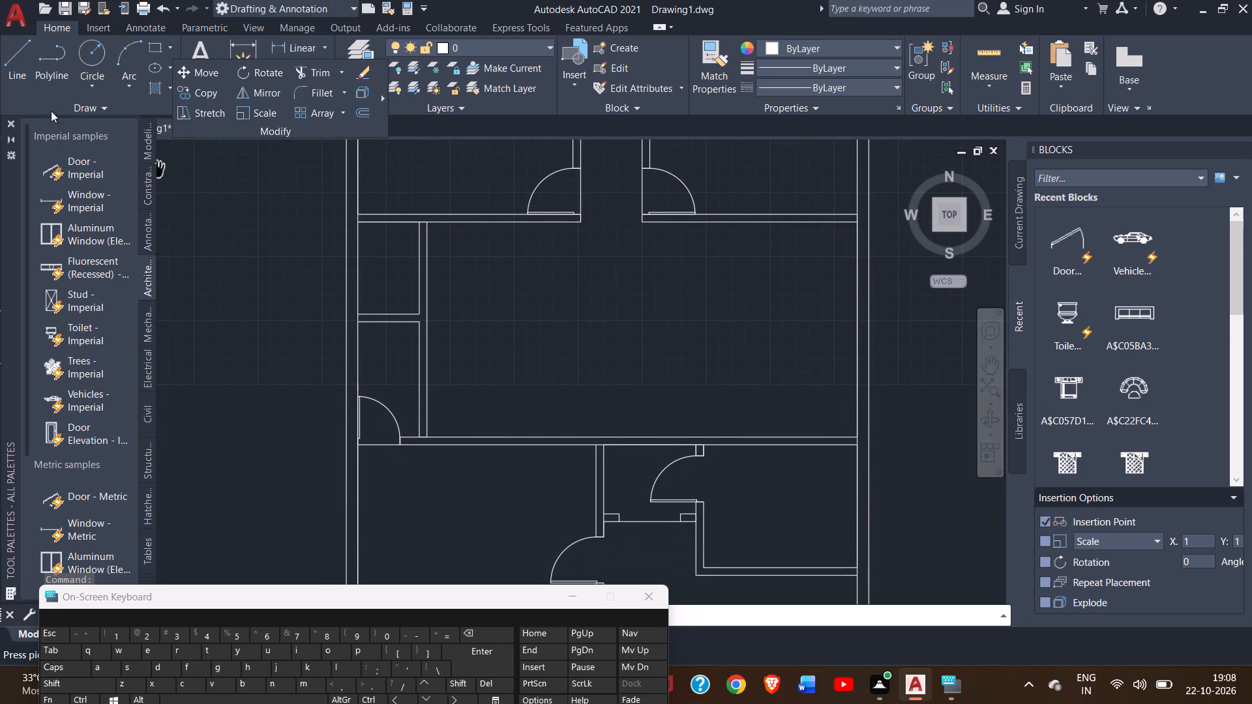
left_click(8, 66)
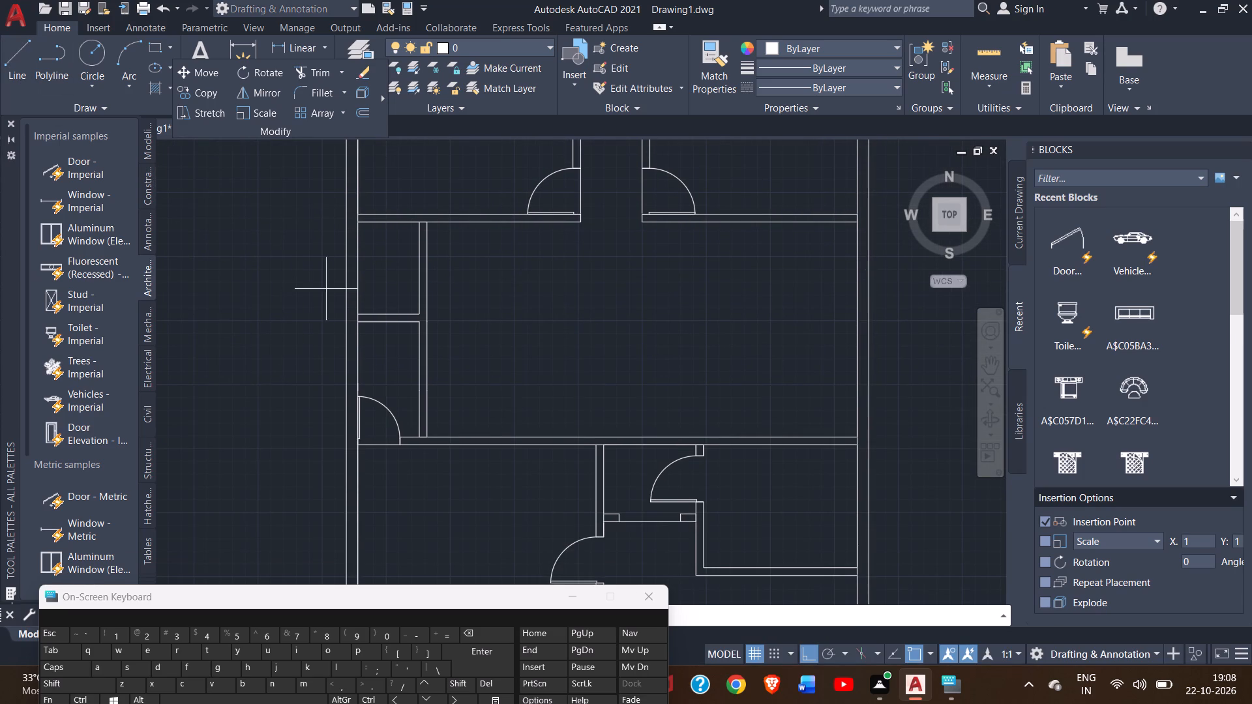
scroll(586, 449, "up", 1, "ctrl")
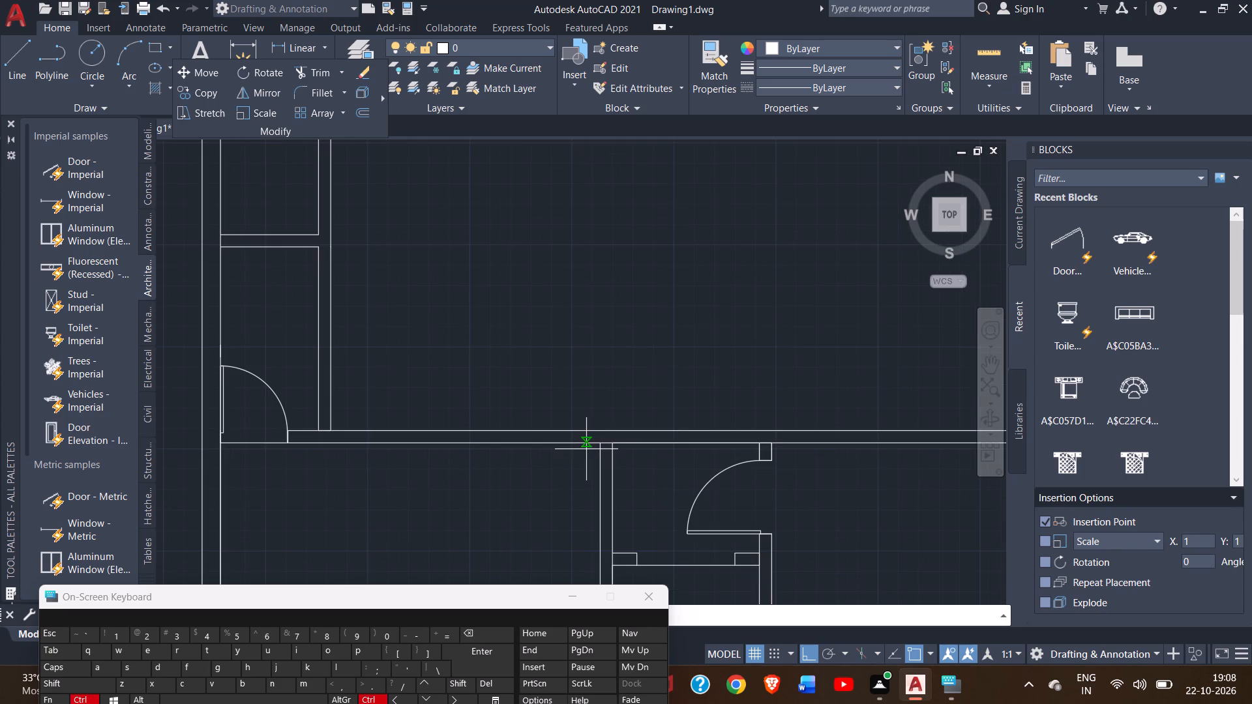
left_click_drag(597, 445, 599, 431)
left_click(599, 431)
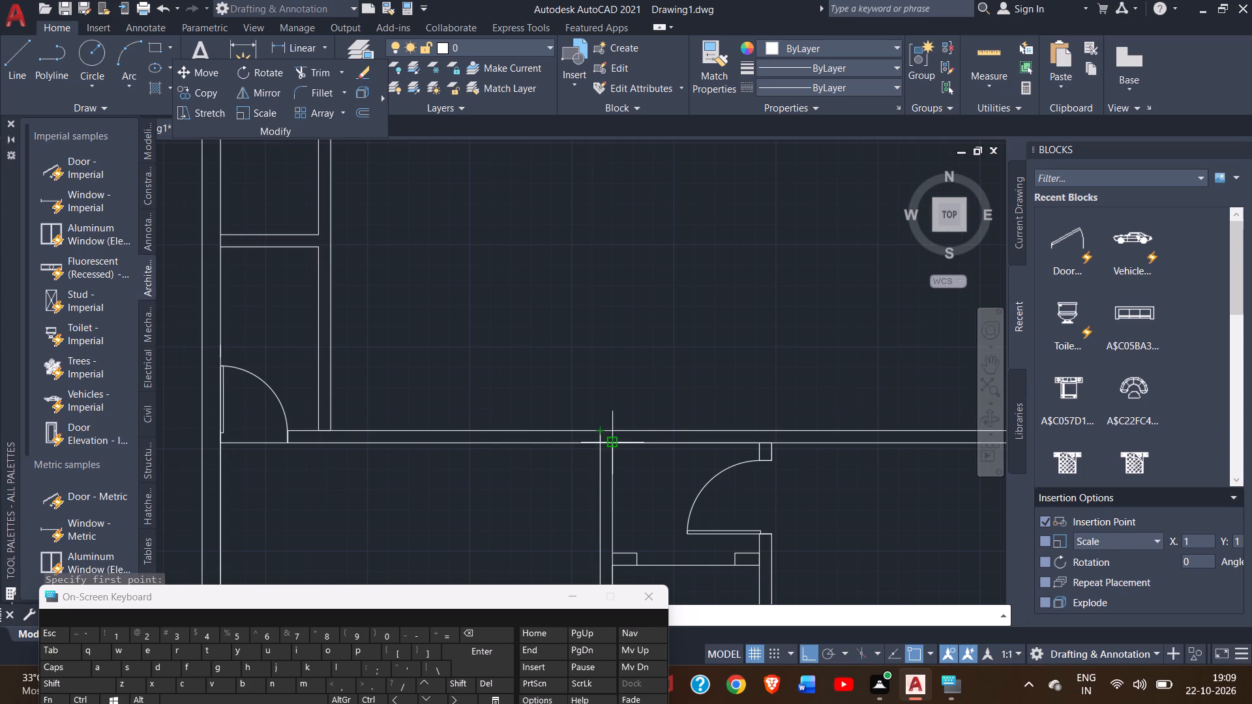
left_click_drag(613, 430, 613, 437)
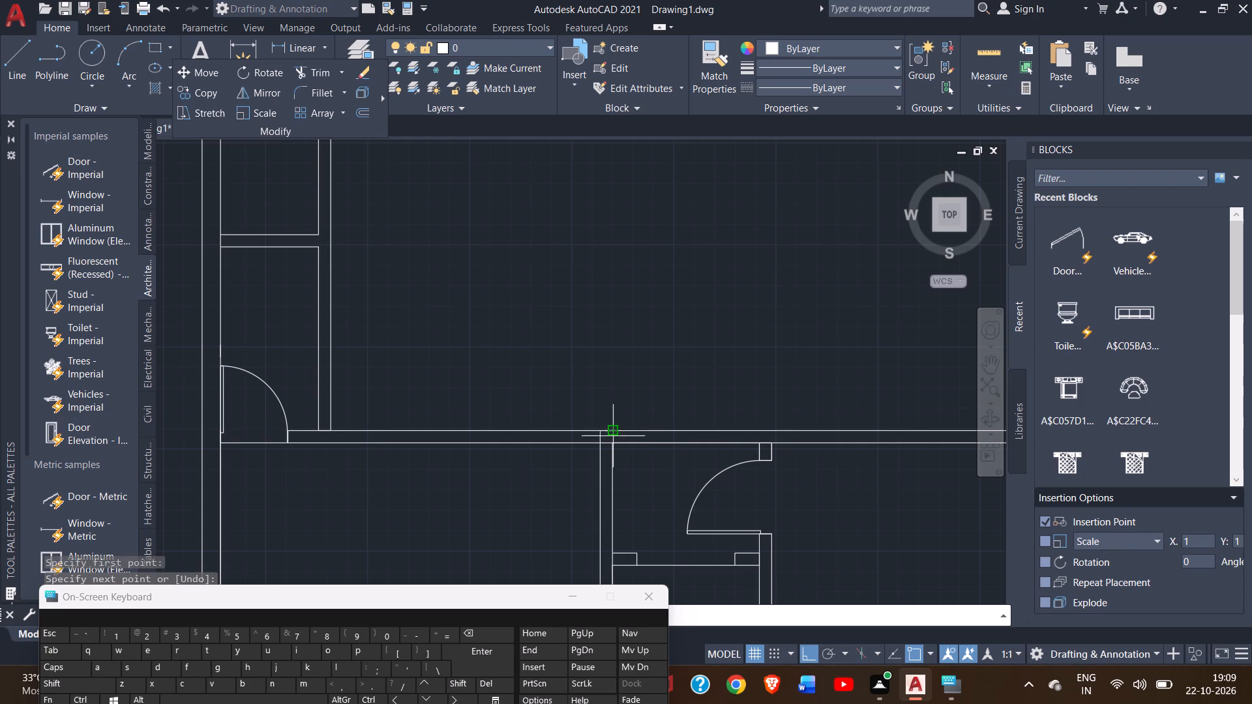
left_click_drag(613, 437, 613, 448)
left_click(613, 448)
right_click(613, 448)
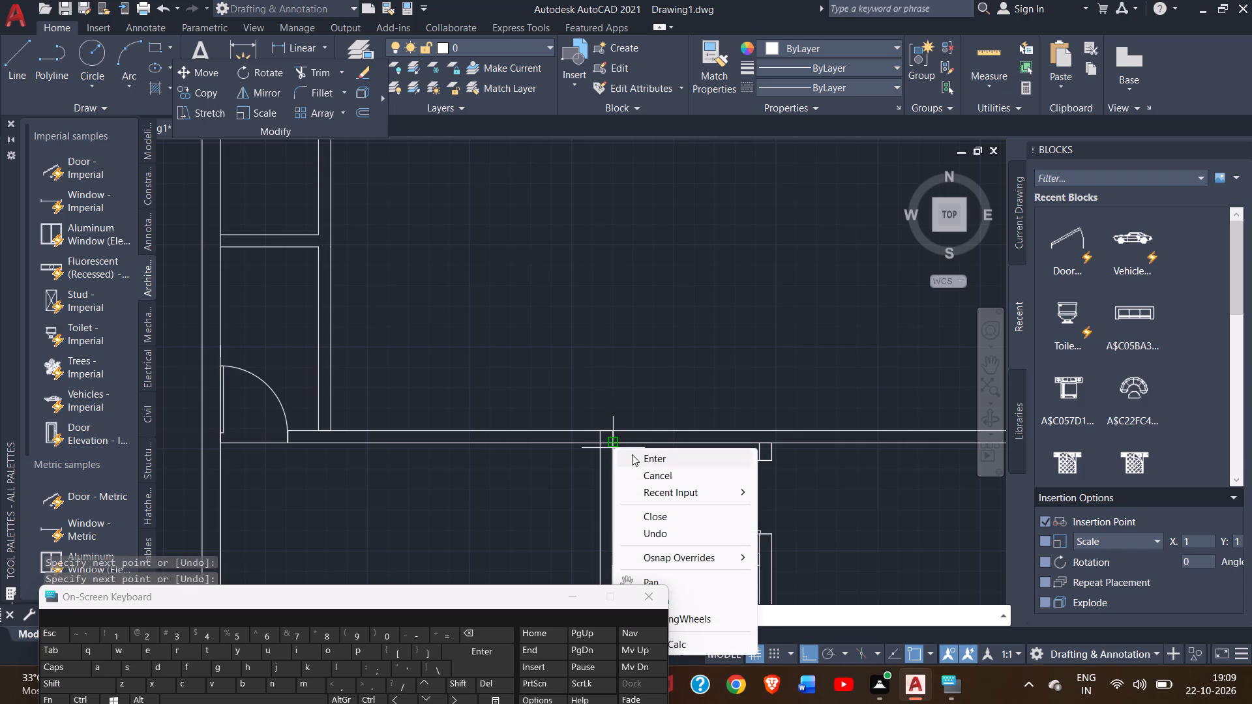
left_click(632, 454)
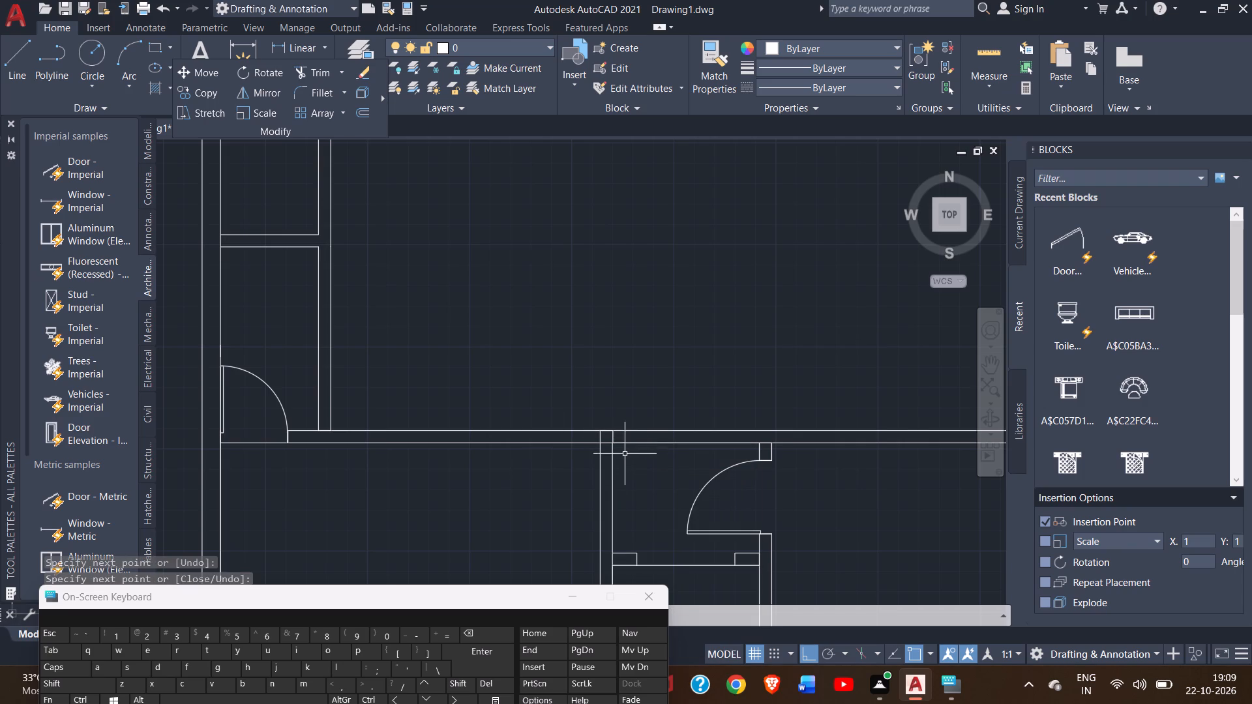
Draw a short line left from the partition's upper-left corner and down across the horizontal wall as the door's first jamb.
left_click(29, 61)
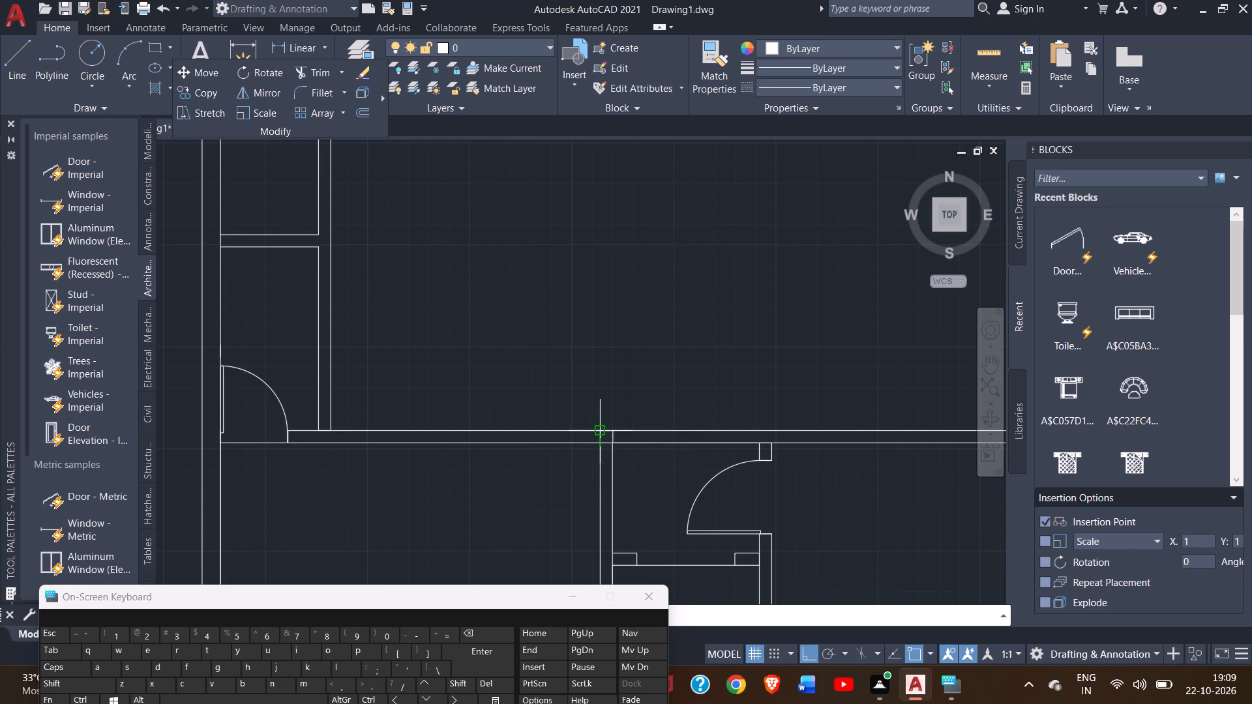
left_click_drag(599, 426, 591, 429)
left_click_drag(591, 429, 593, 446)
left_click(593, 446)
right_click(593, 446)
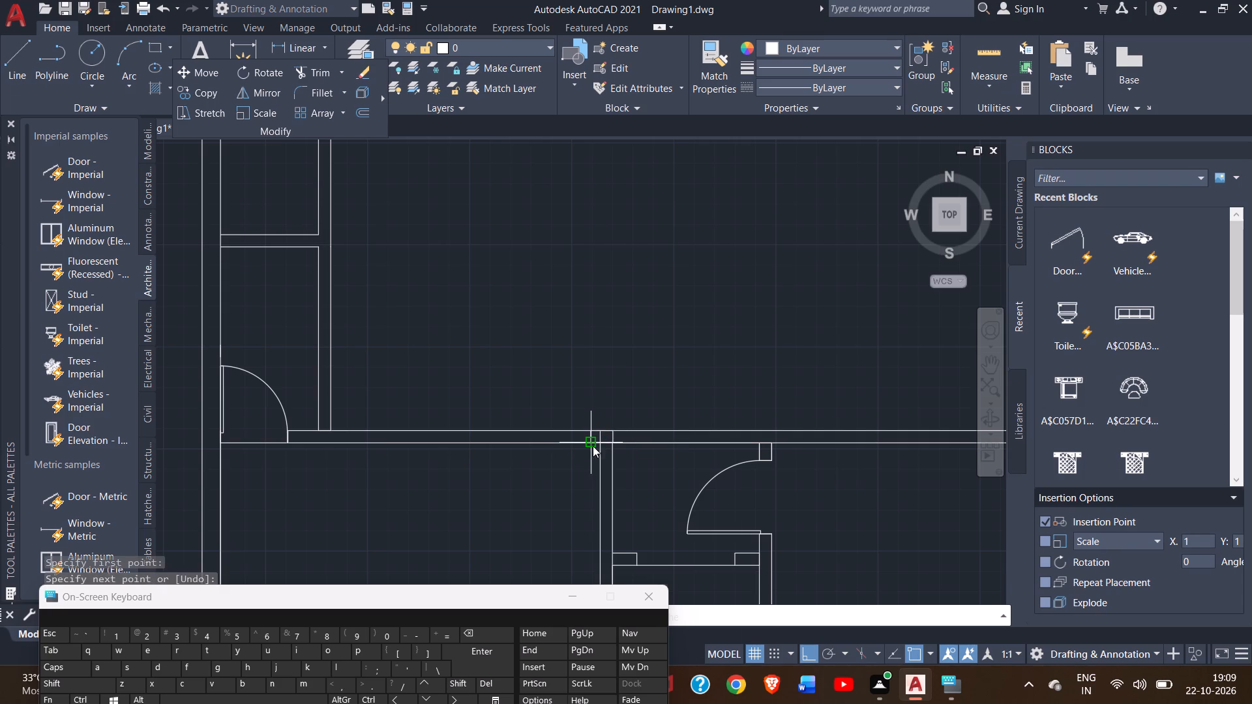
left_click(625, 454)
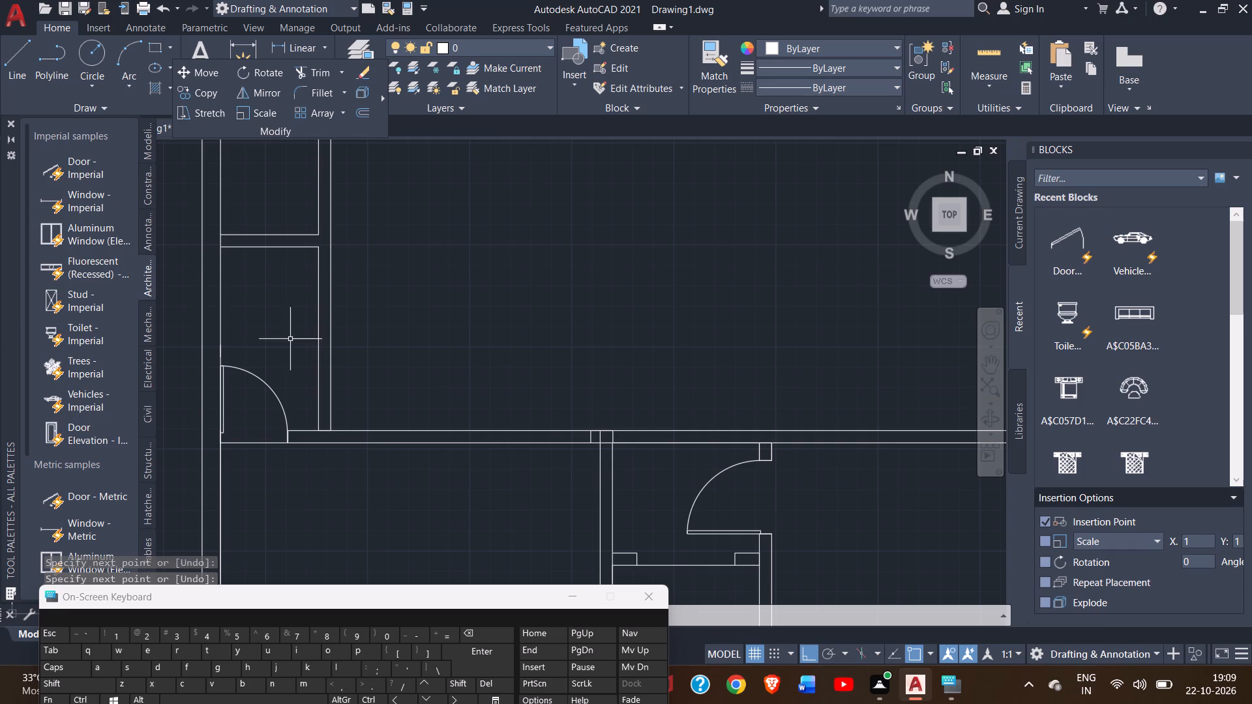
Draw a line 3' left along the horizontal wall from the first jamb and across the wall's thickness.
left_click(21, 71)
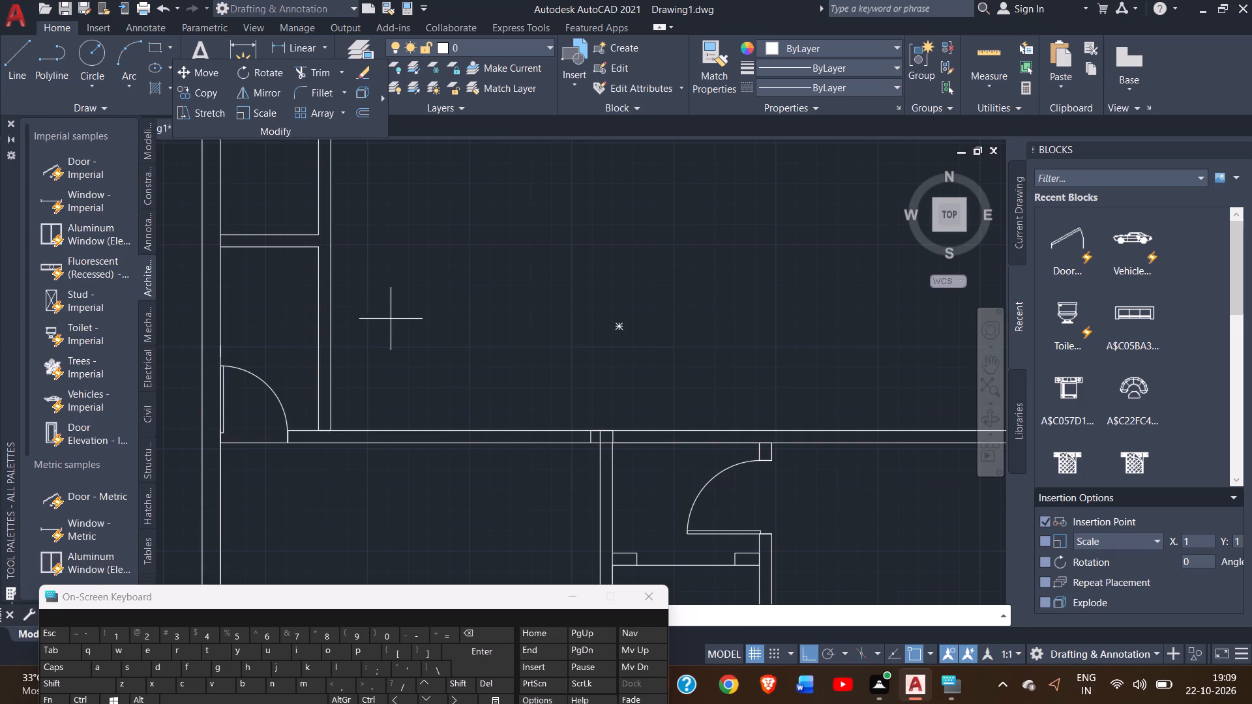
left_click(588, 441)
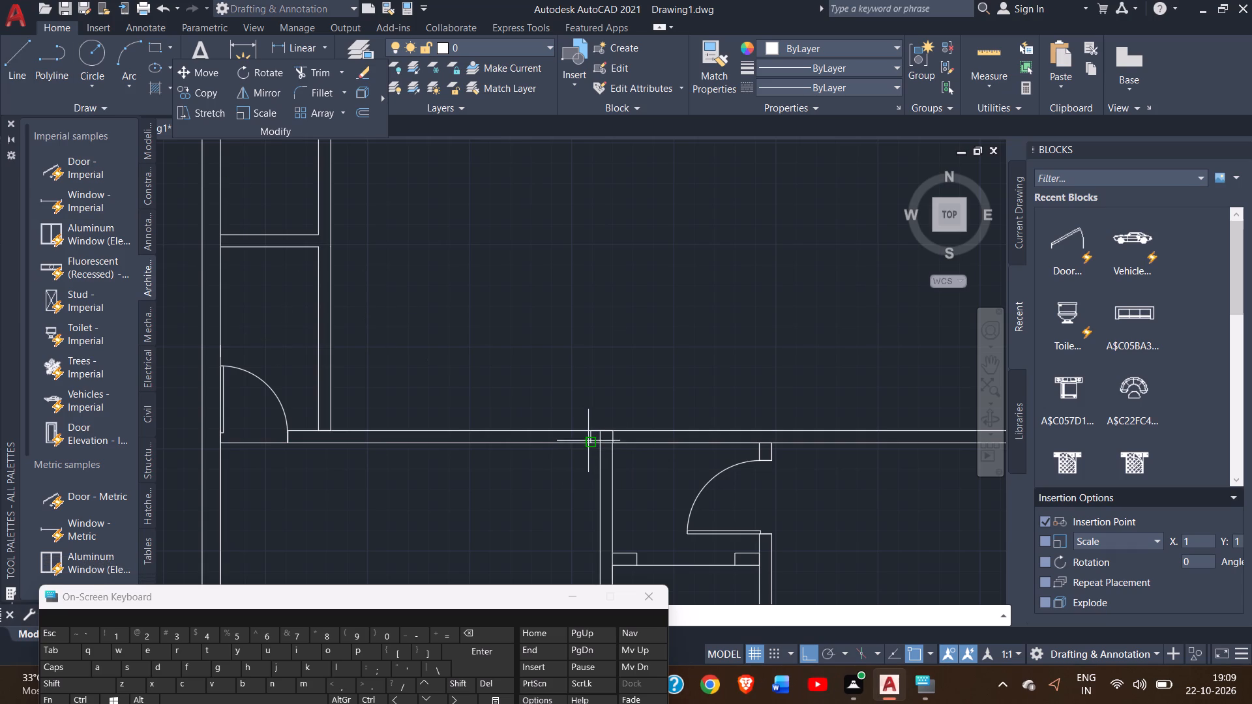
type("3'")
key("Return")
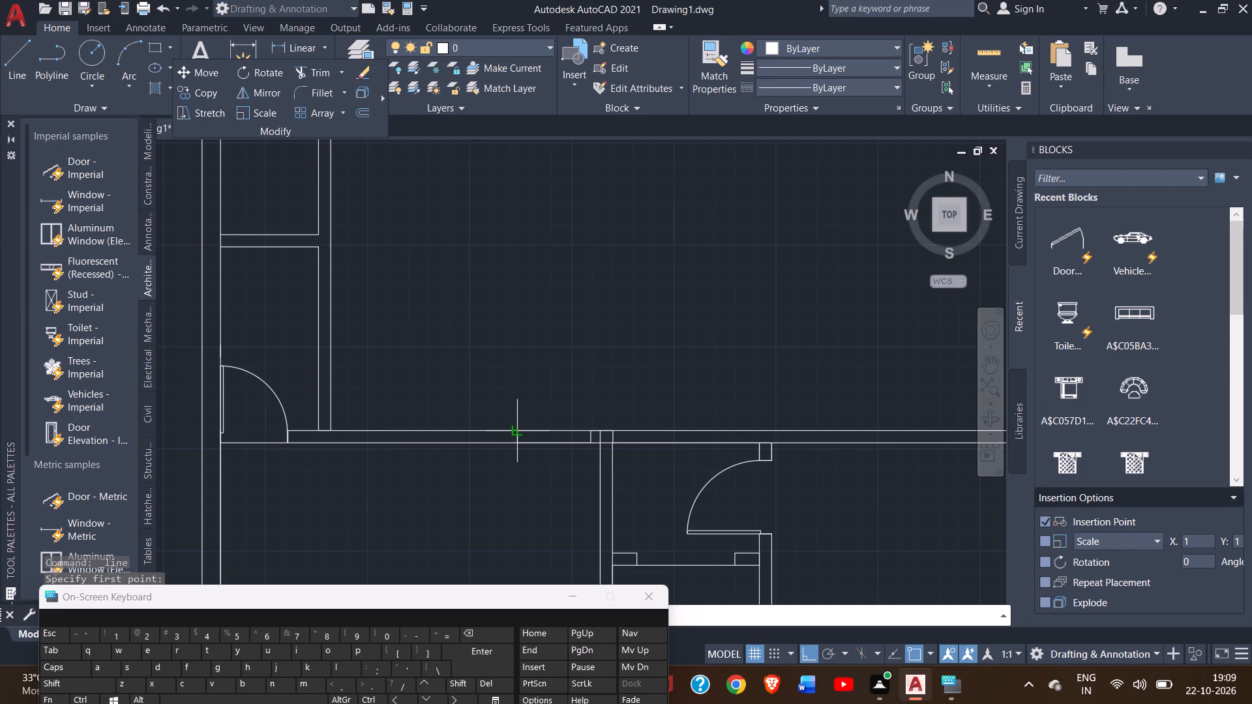
left_click(518, 435)
right_click(546, 361)
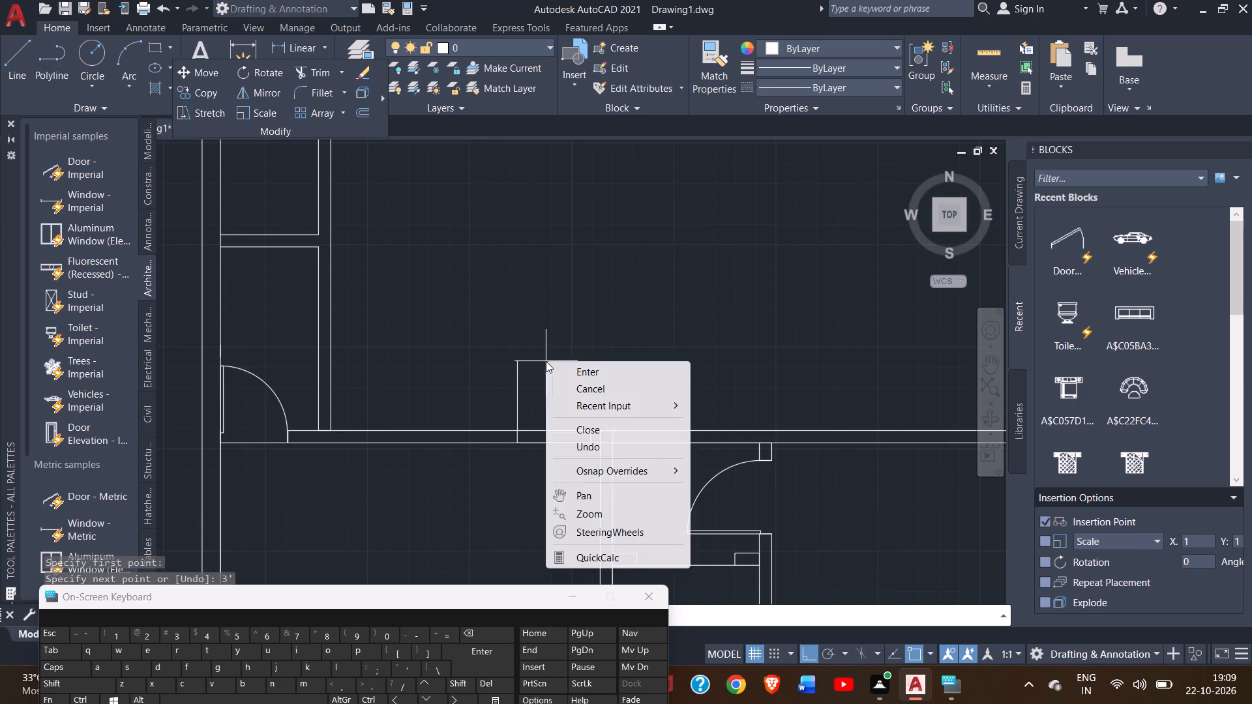
left_click(569, 372)
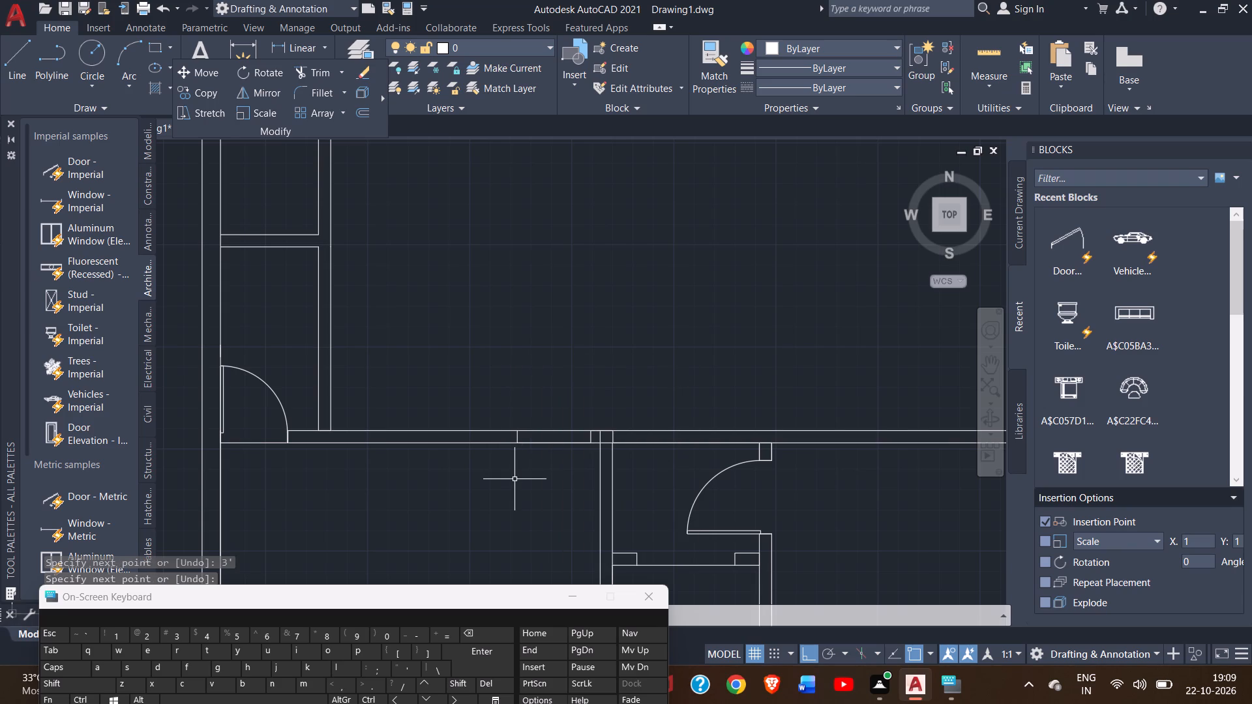
Trim both lines of the horizontal wall between the two jamb lines to open the 3' doorway.
scroll(514, 479, "up", 2, "ctrl")
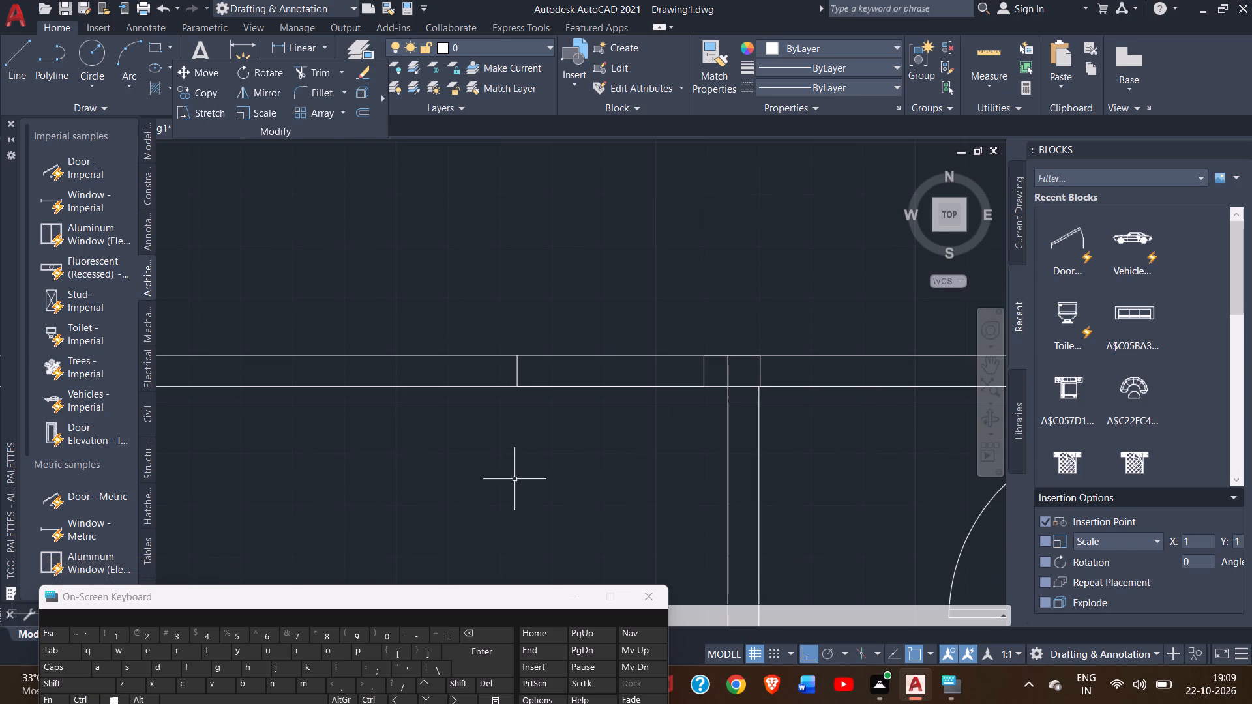
left_click(308, 69)
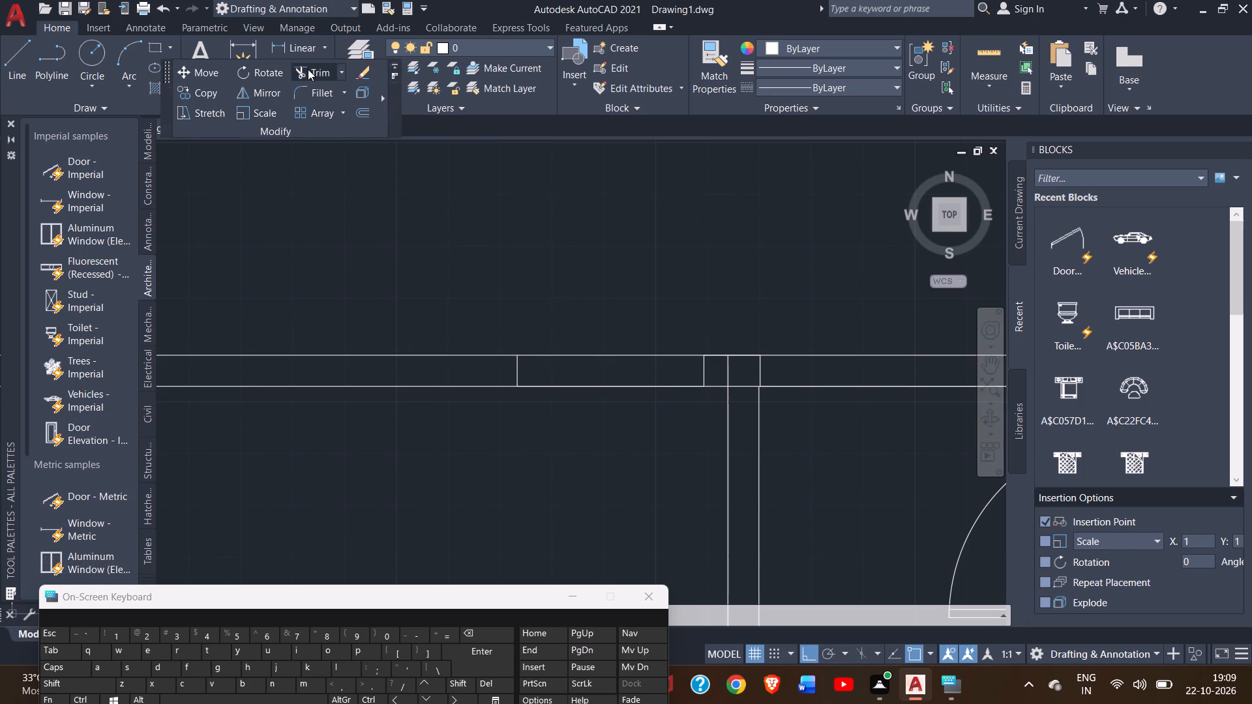
left_click_drag(608, 333, 610, 436)
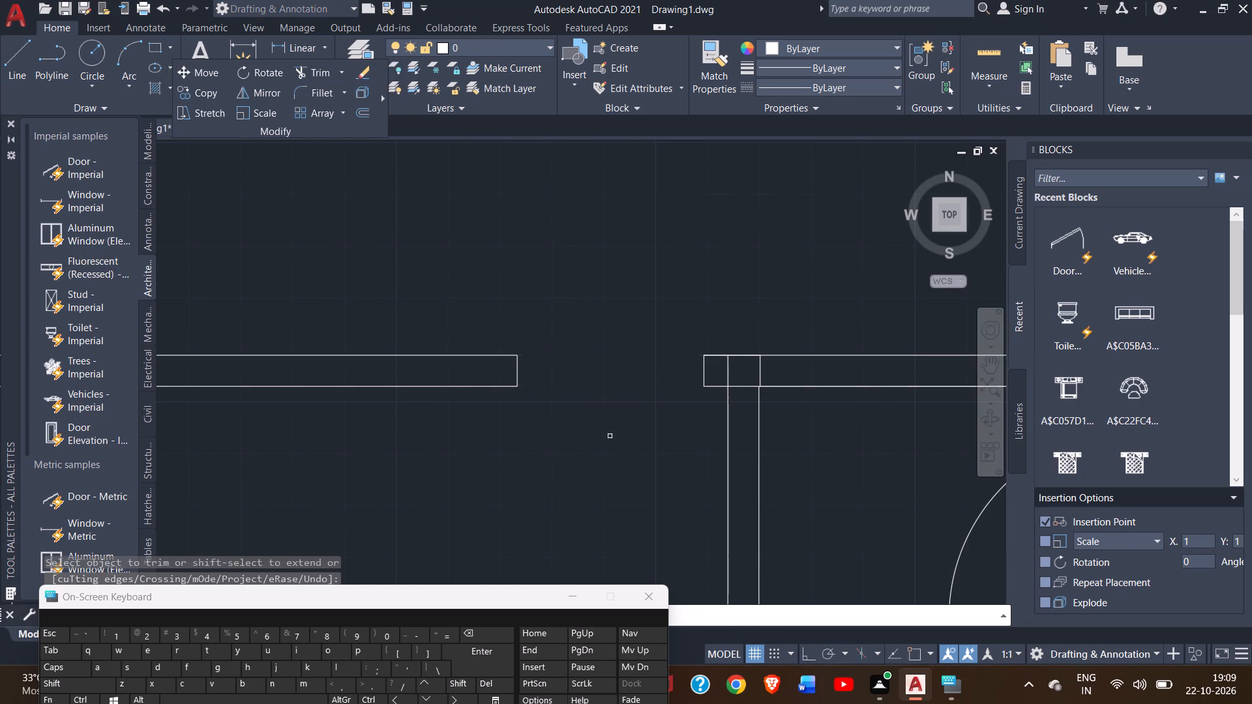
right_click(615, 263)
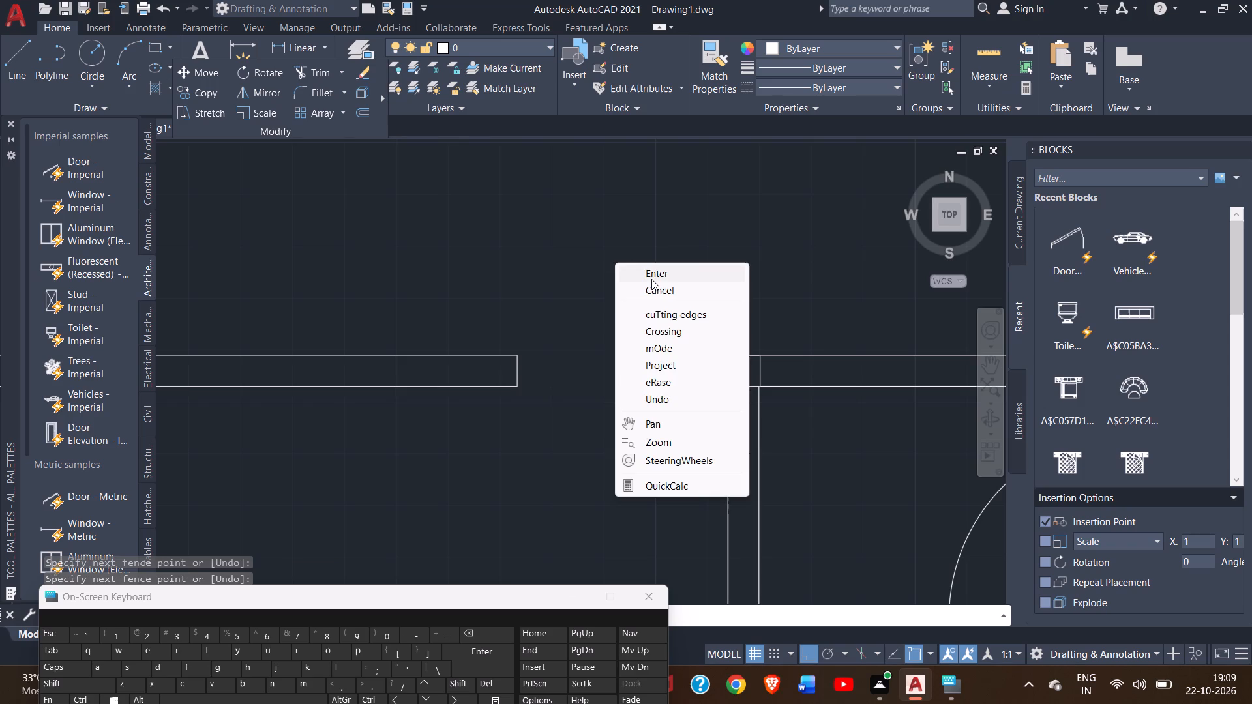
left_click(651, 279)
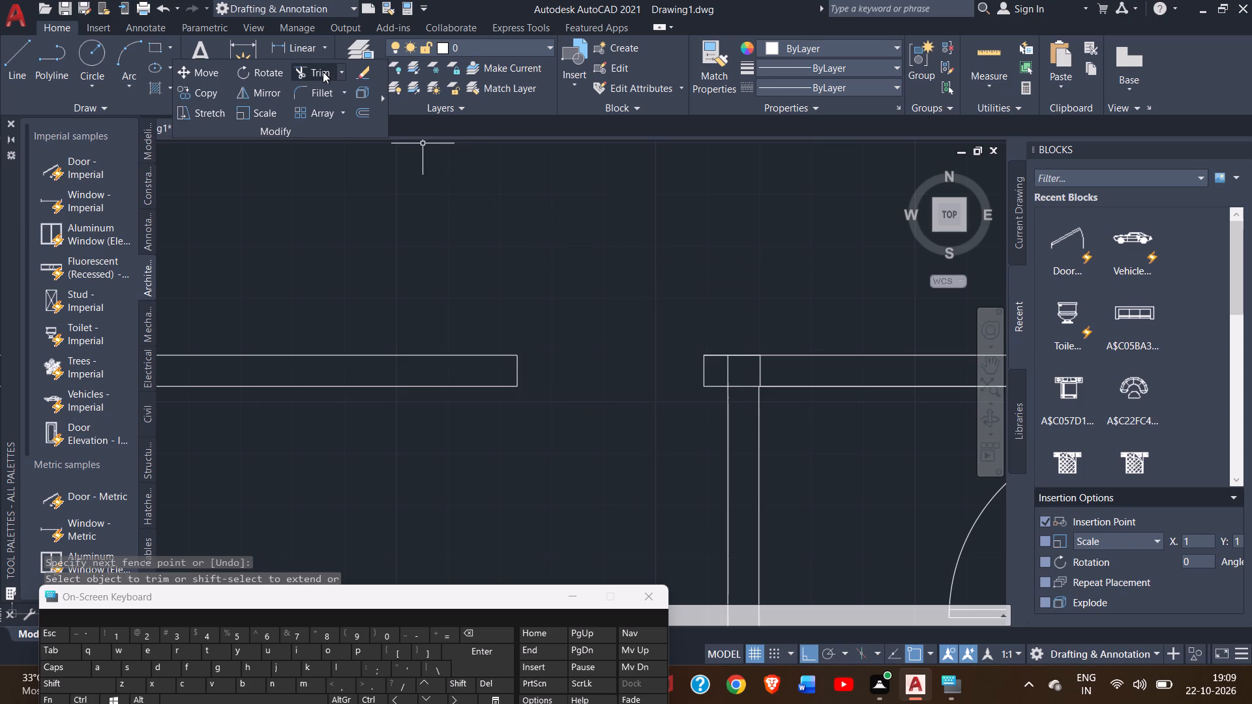
Trim the partition lines crossing inside the horizontal wall and the wall line across the partition's end to clean up the junction.
left_click(323, 72)
left_click(764, 372)
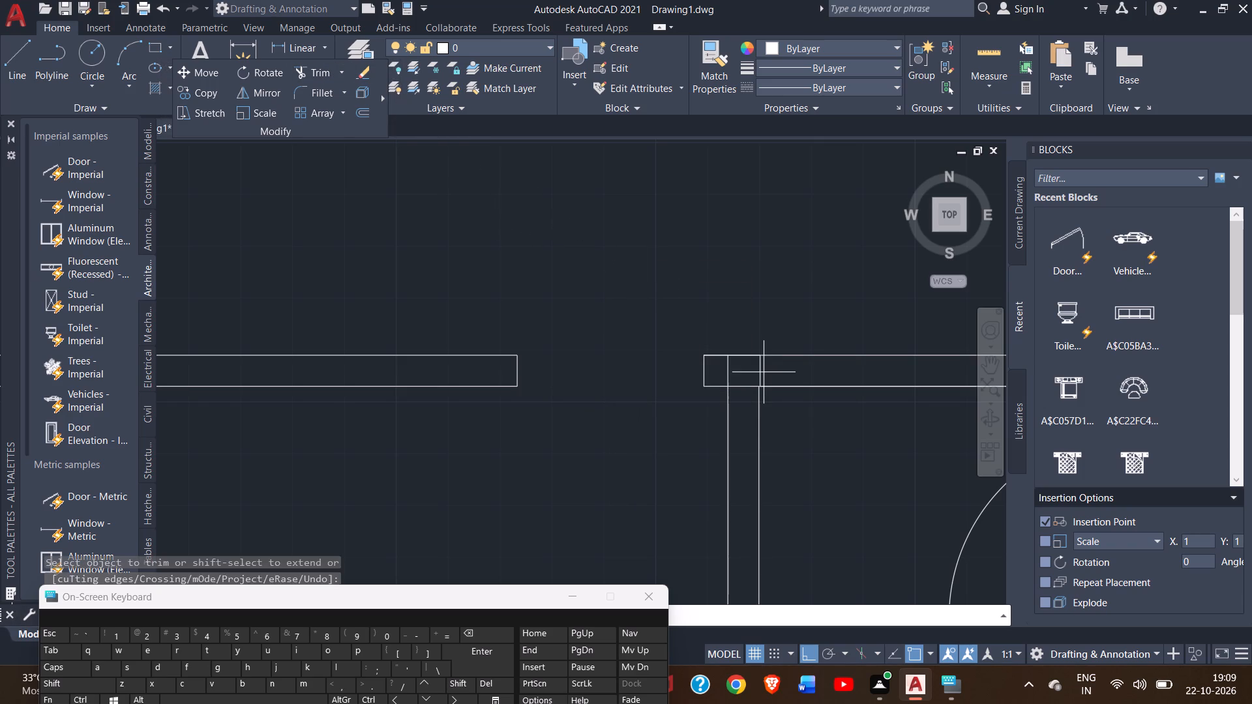
left_click_drag(764, 372, 726, 372)
left_click(726, 372)
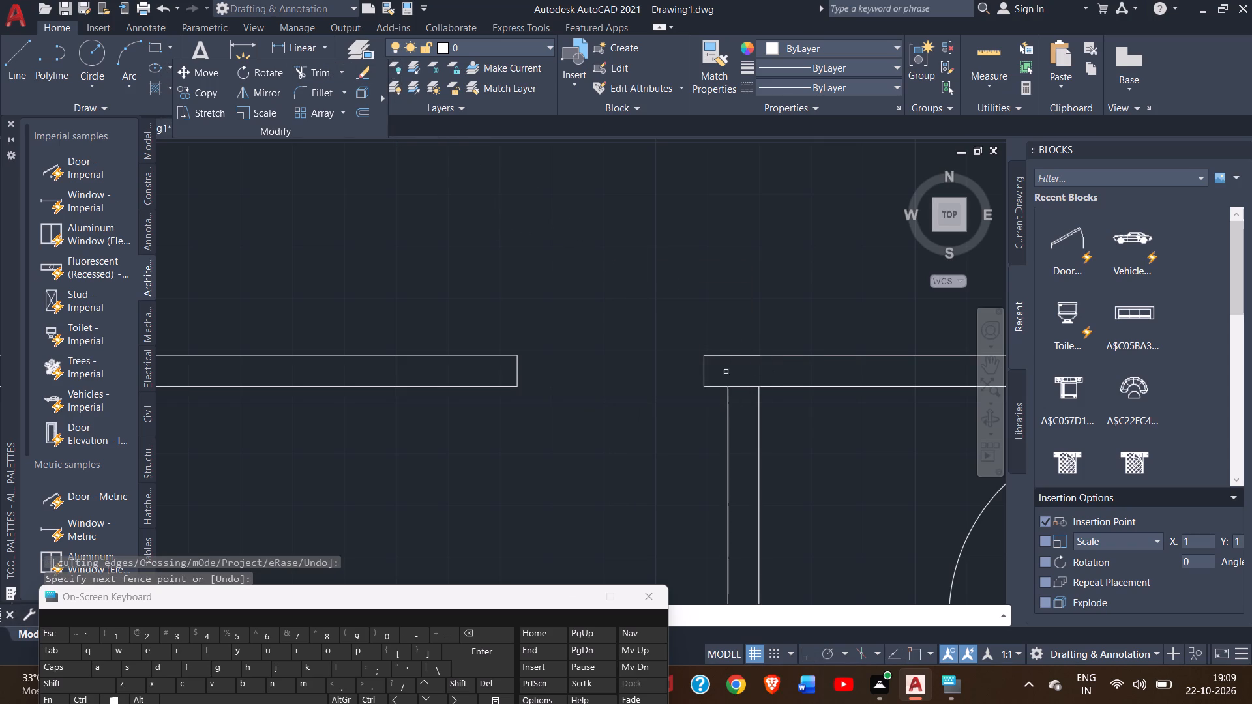
left_click_drag(748, 379, 749, 398)
left_click(749, 398)
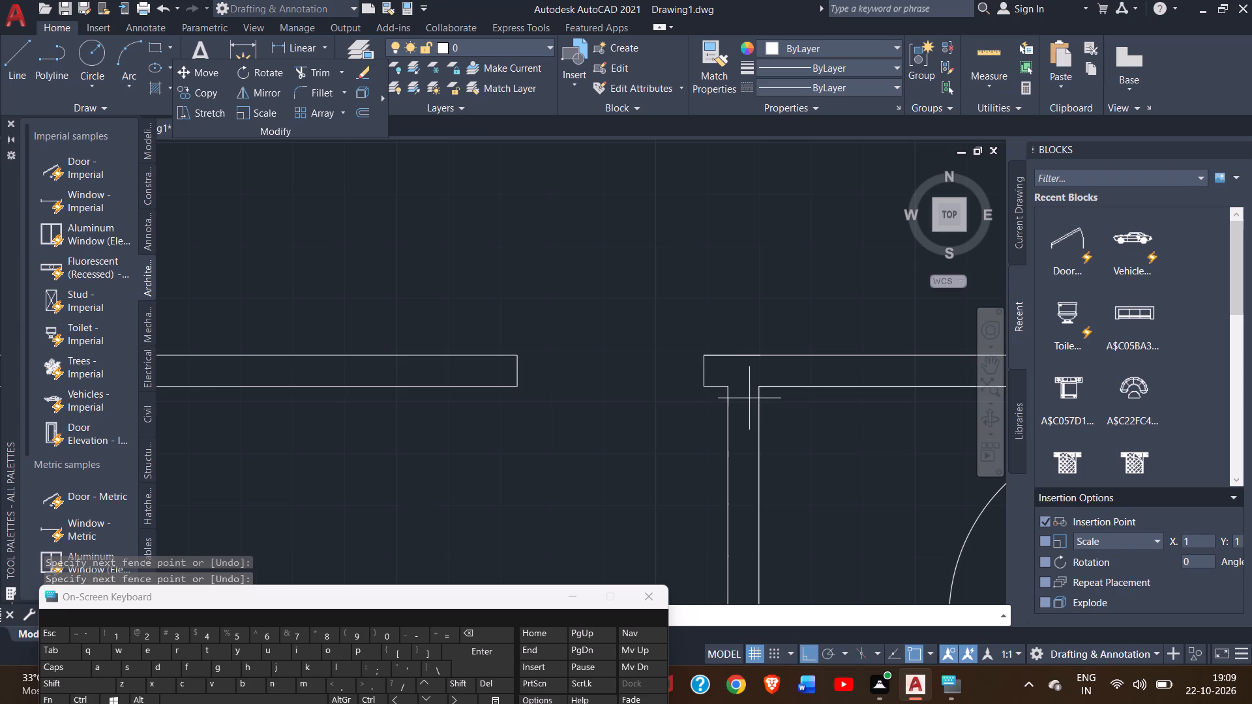
right_click(749, 398)
left_click(762, 404)
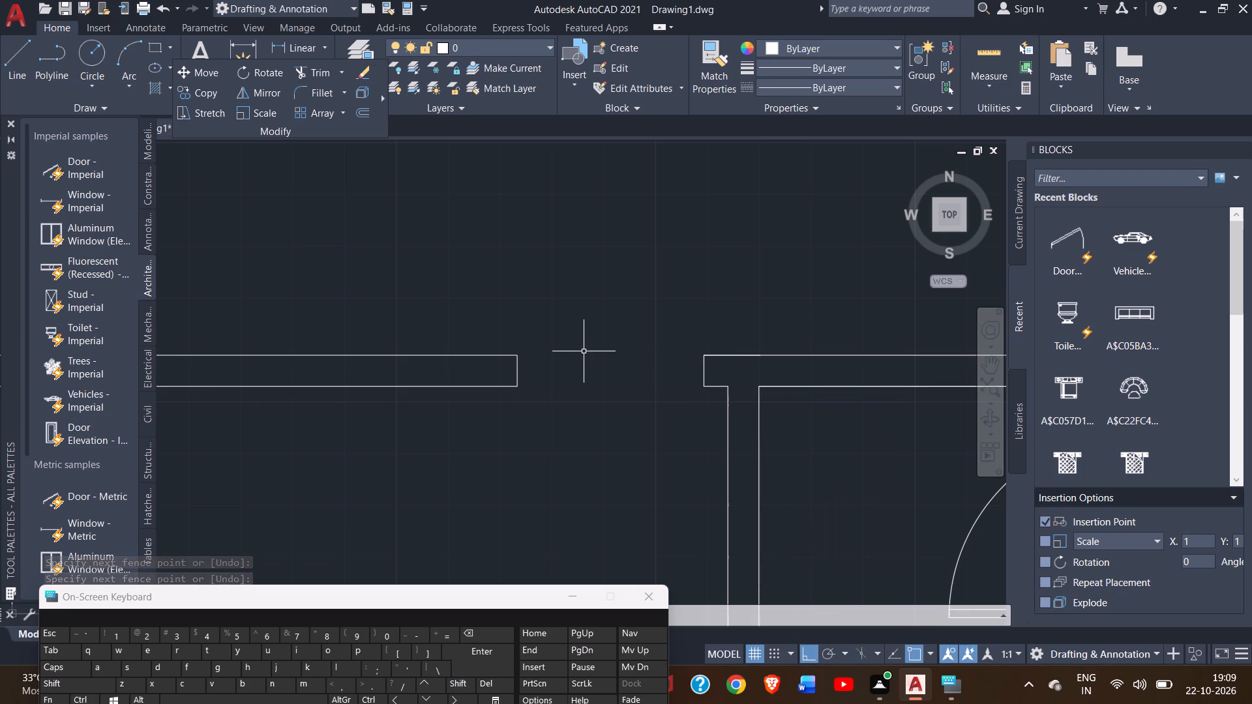
Draw a line 3' left from the right outer wall's inner face along the central hall's upper wall and down to its lower wall.
scroll(584, 351, "down", 3, "ctrl")
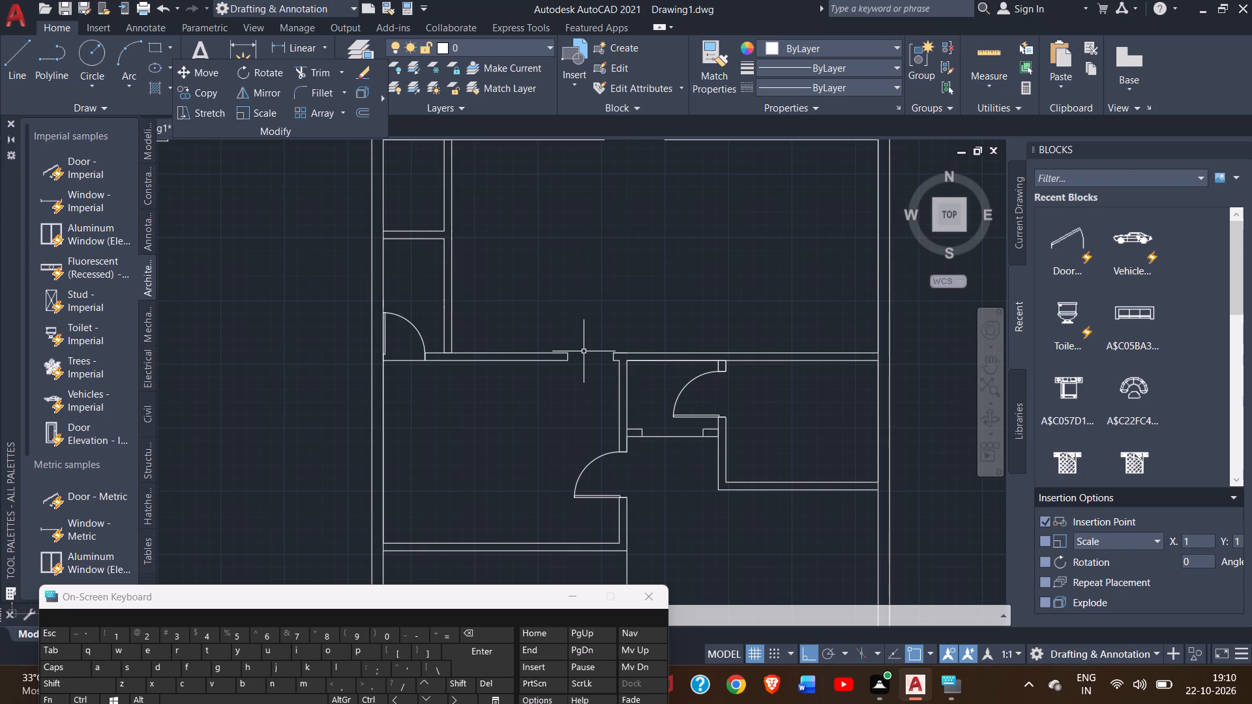
scroll(584, 351, "down", 2, "ctrl")
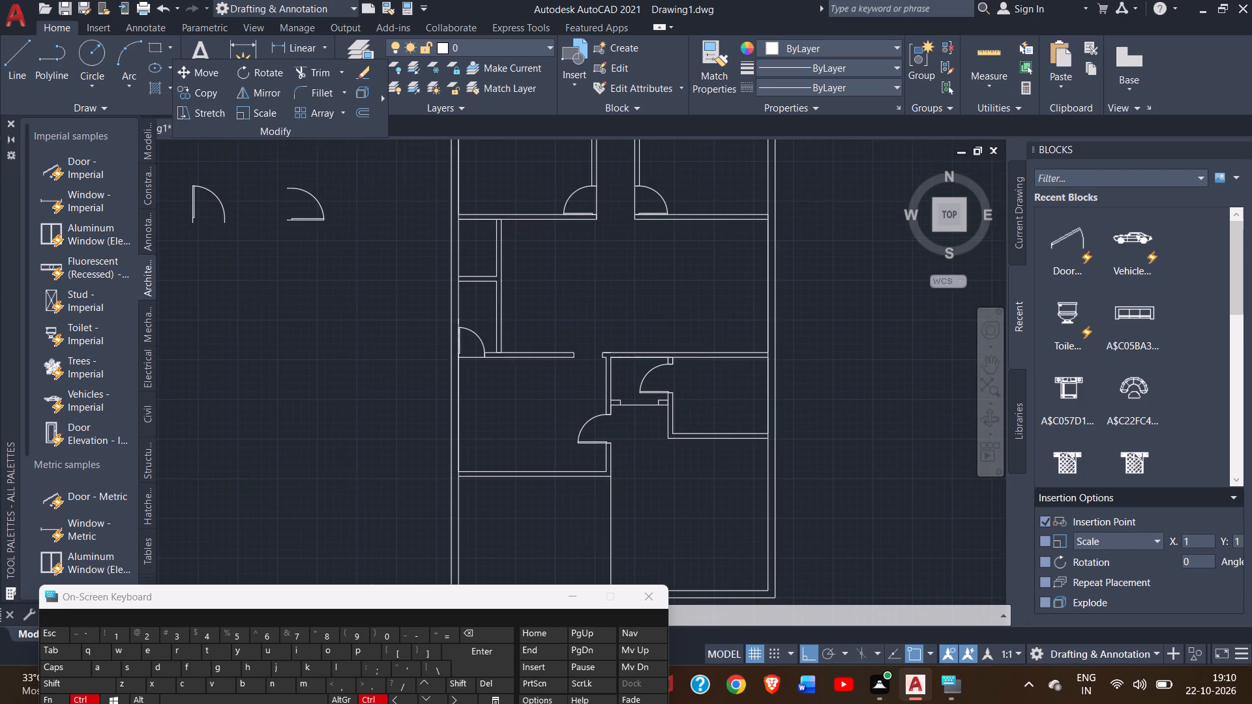
scroll(584, 351, "up", 1, "ctrl")
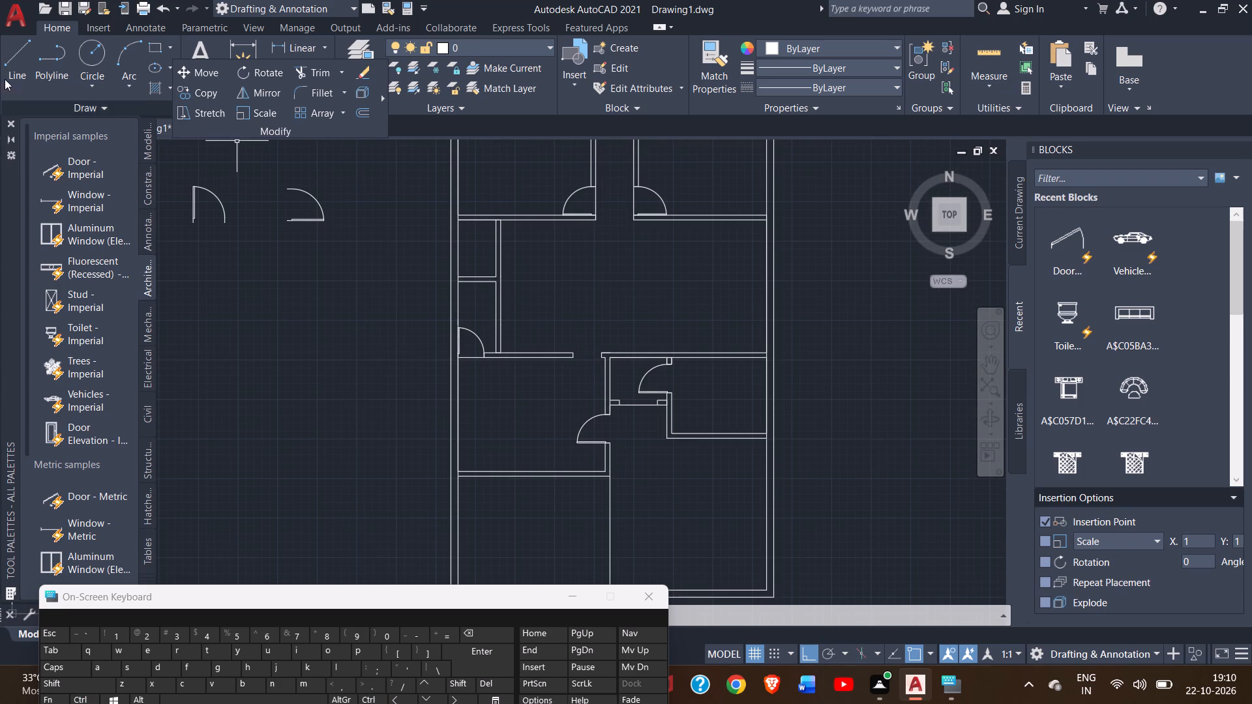
left_click(15, 64)
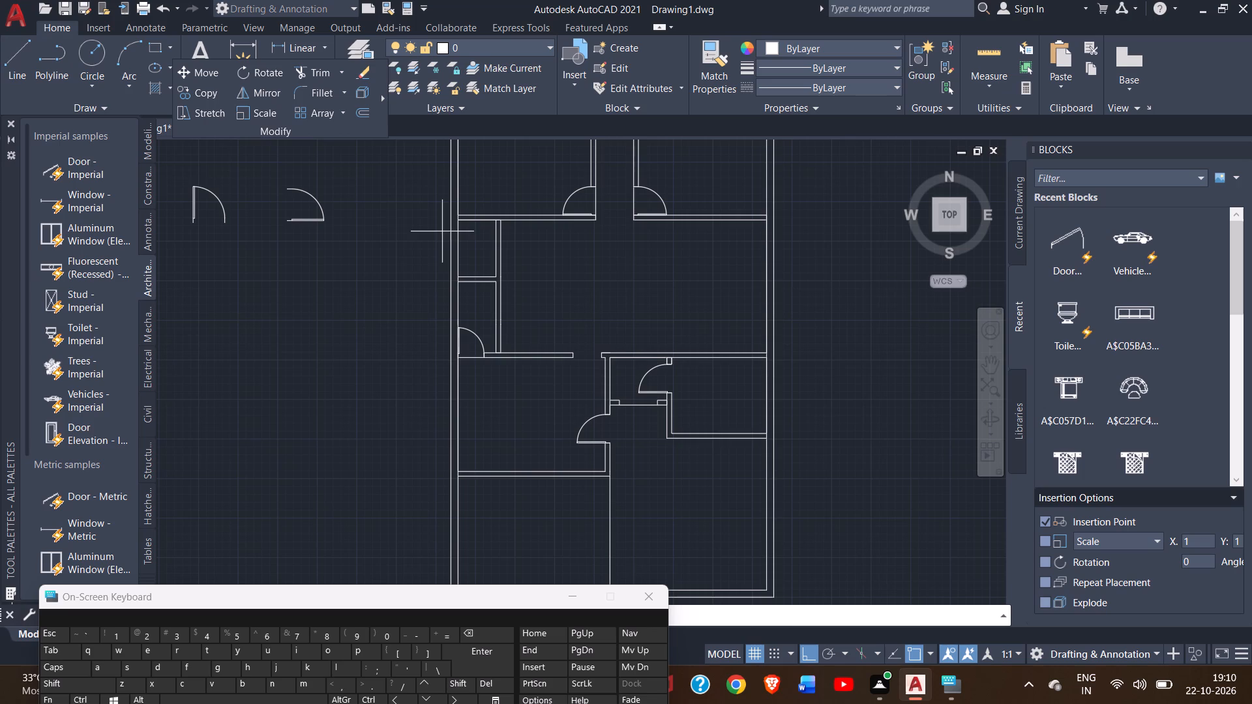
scroll(761, 218, "up", 2, "ctrl")
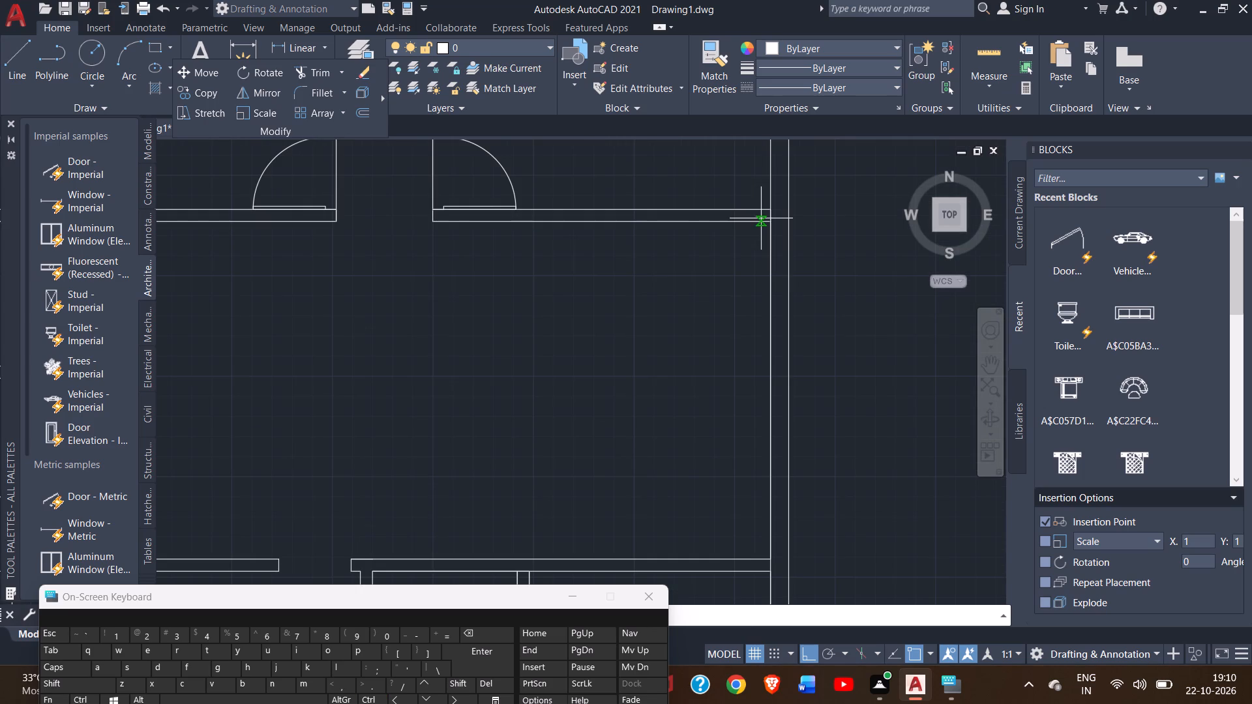
left_click_drag(768, 220, 698, 218)
type("3'")
key("Return")
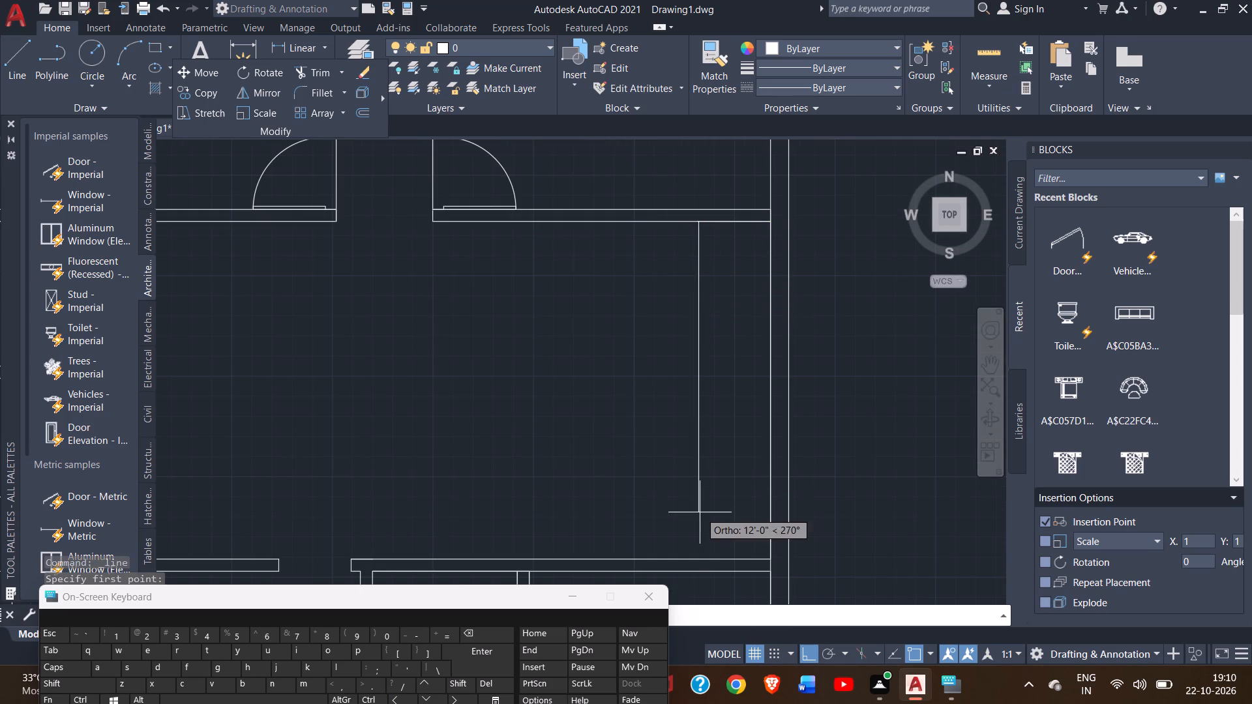
left_click(698, 559)
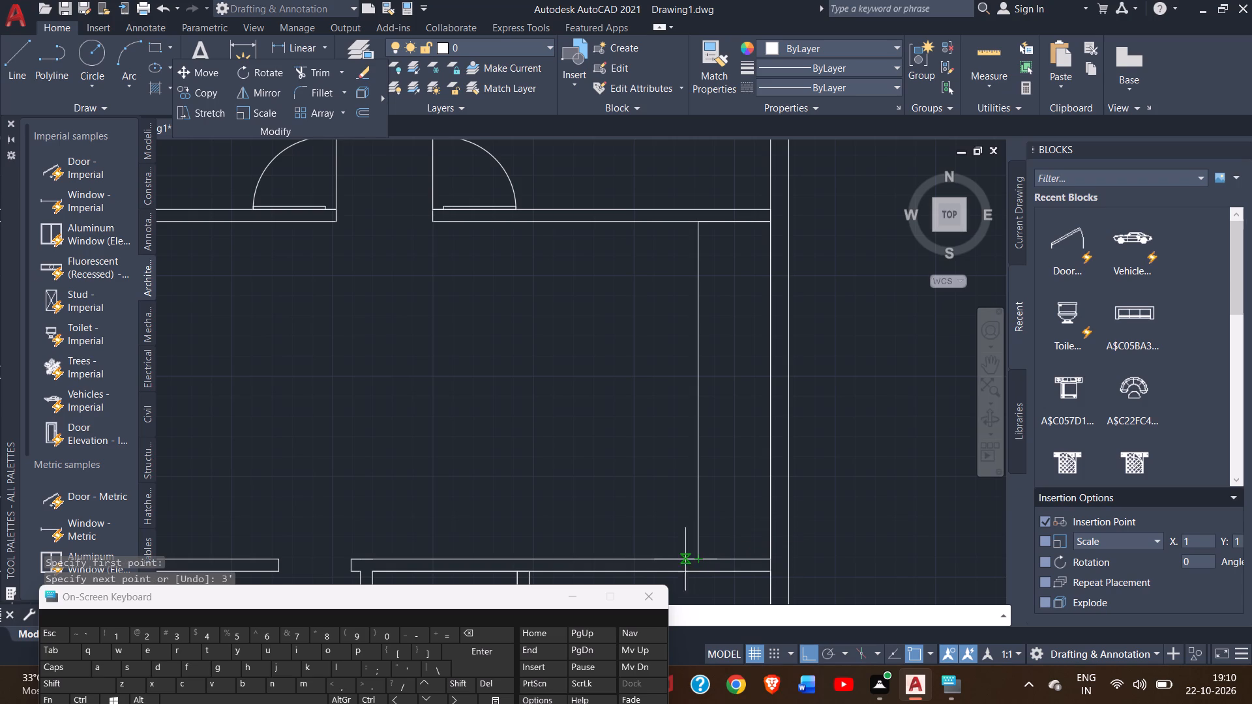
Continue the line 6" left and back up to the upper wall, completing the hall's right partition.
key("6")
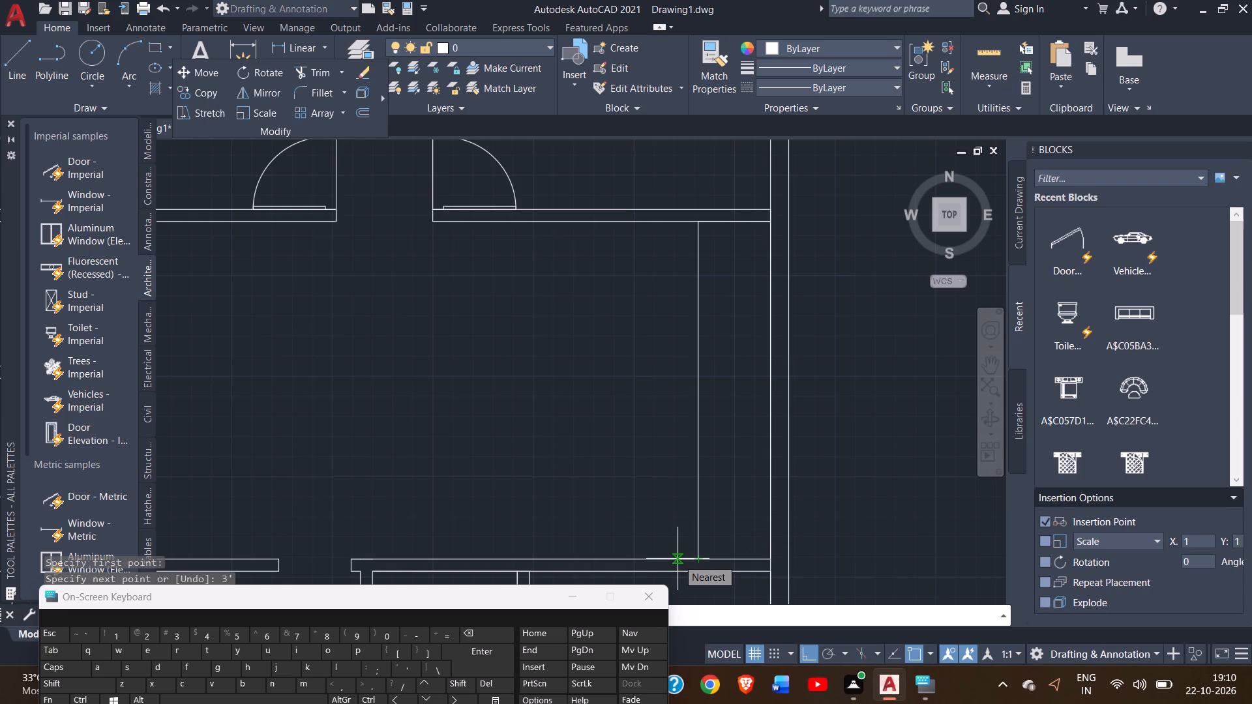
key("shift+quotedbl")
key("Return")
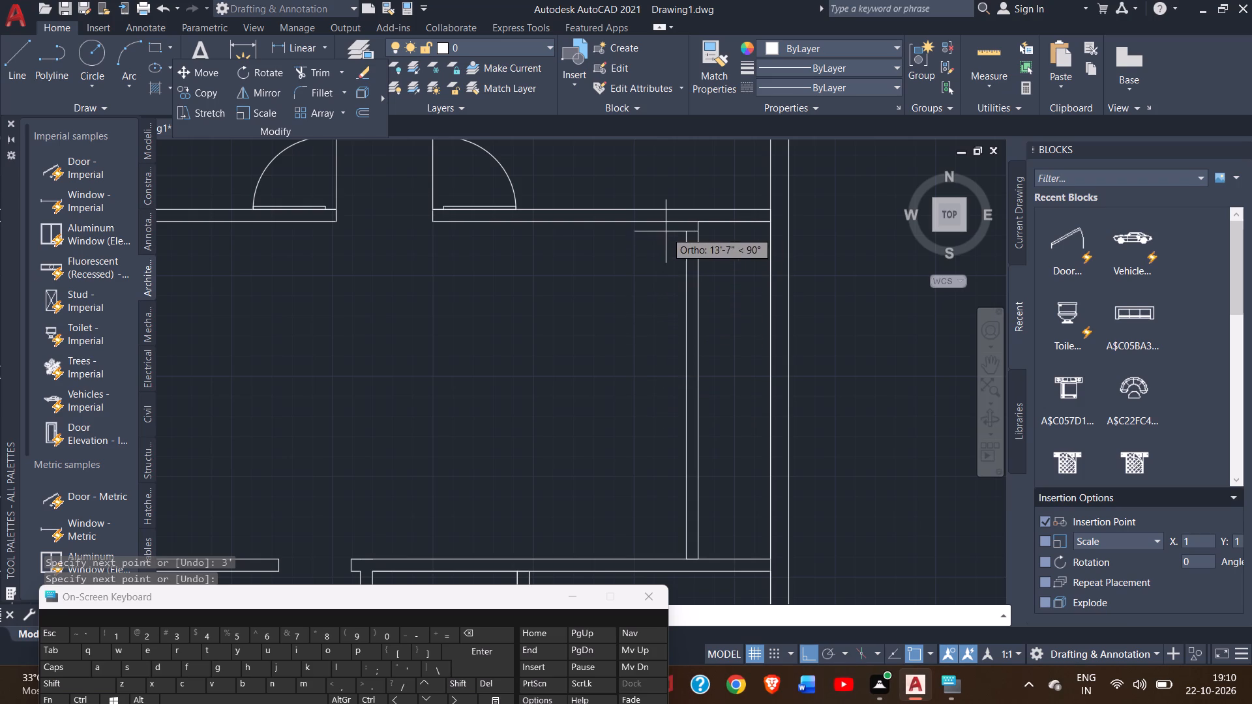
left_click(685, 219)
right_click(685, 219)
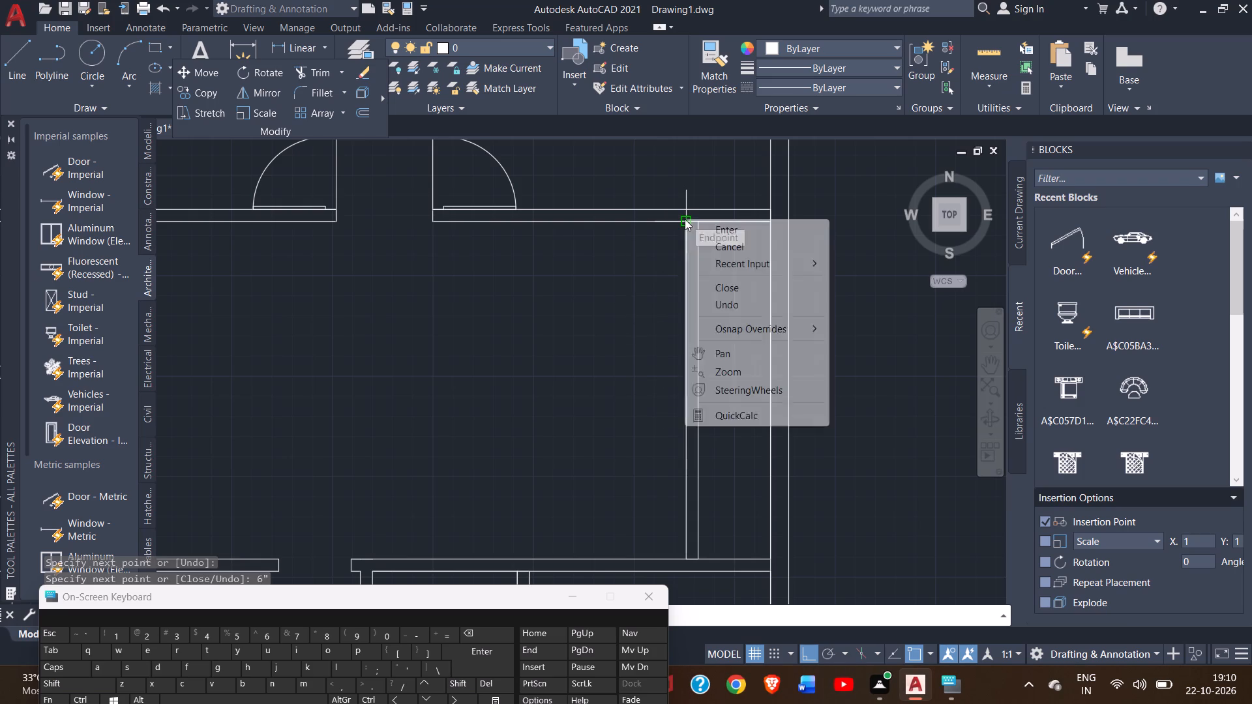
left_click(709, 227)
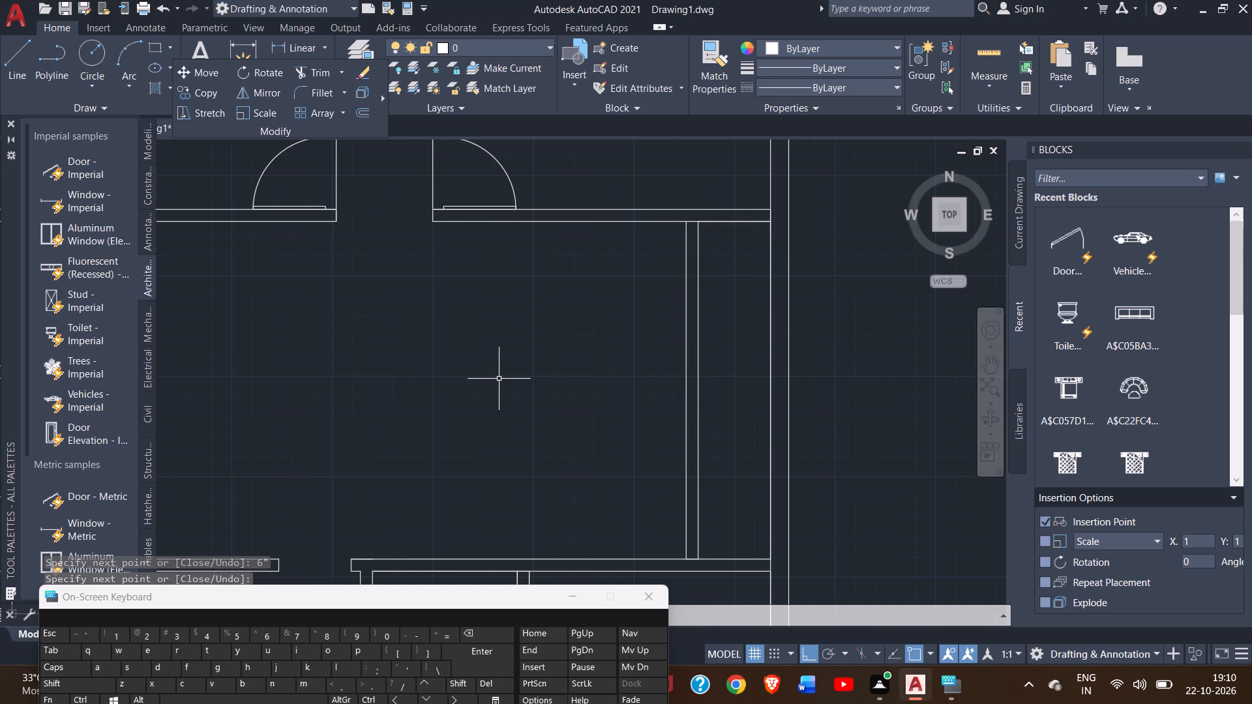
Copy the left bedroom's corridor door from its lower hinge corner into the partition opening of the small room at the plan's upper left.
scroll(499, 379, "down", 2, "ctrl")
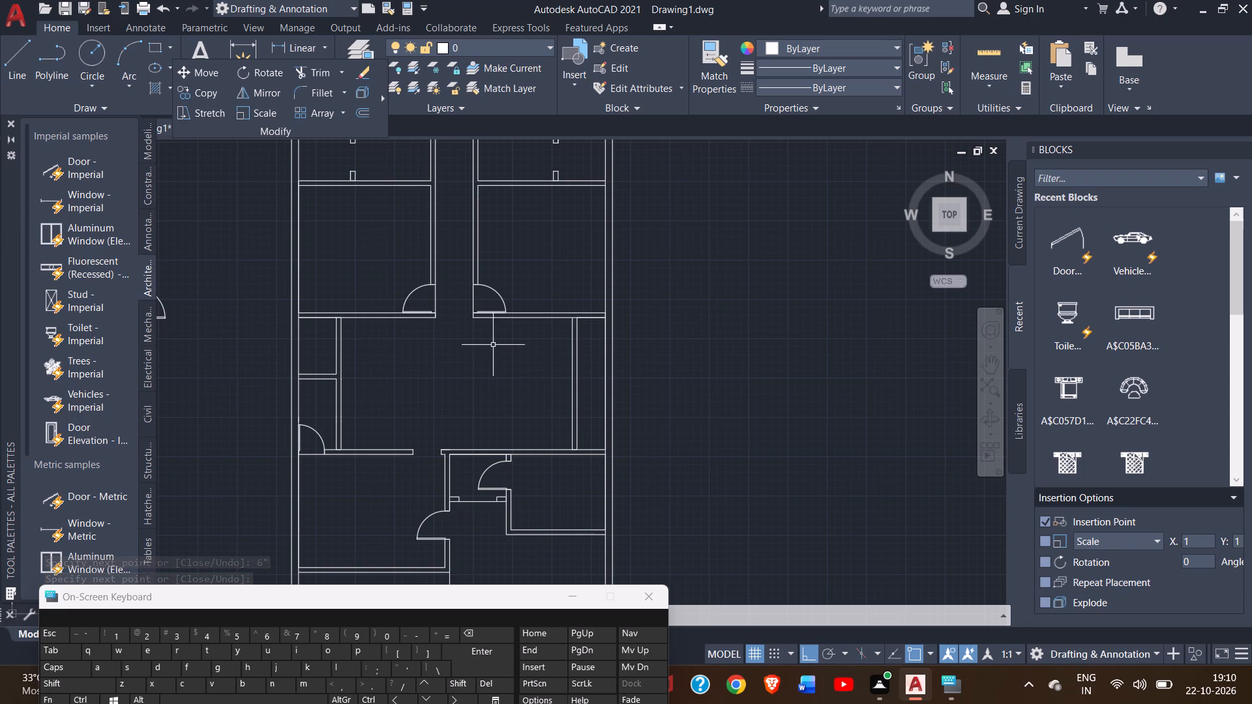
left_click(409, 293)
scroll(409, 293, "up", 2, "ctrl")
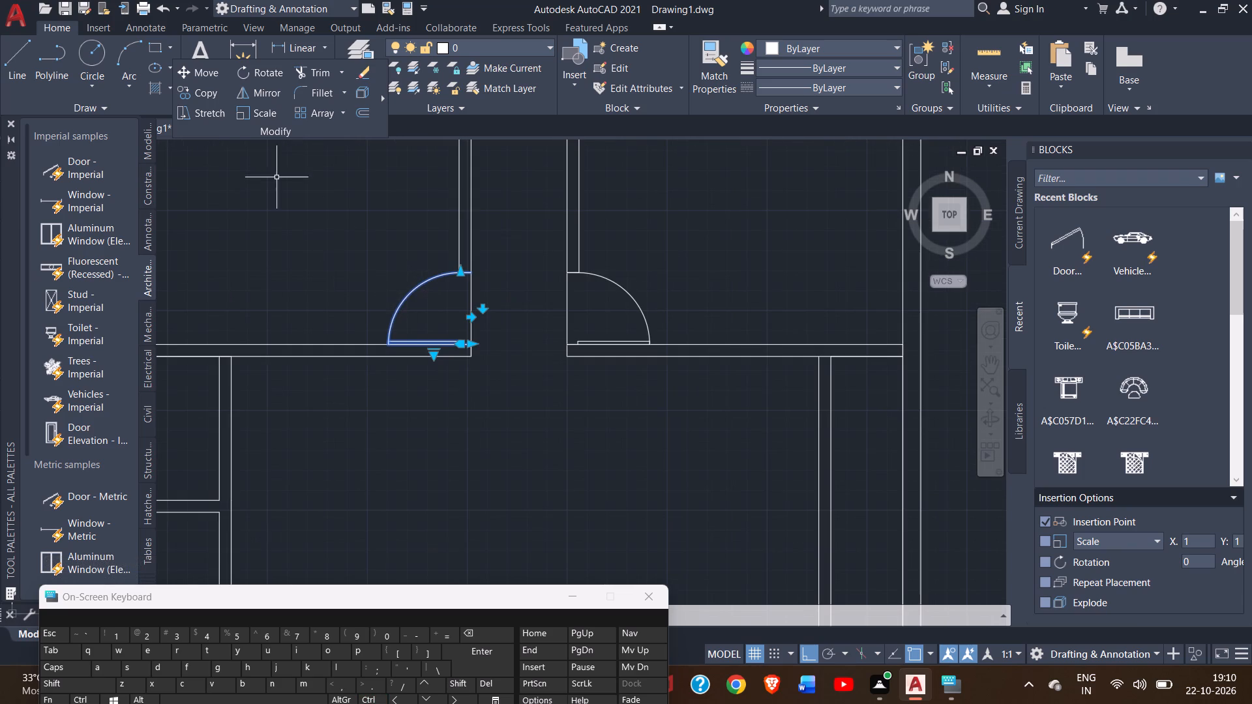
left_click(192, 93)
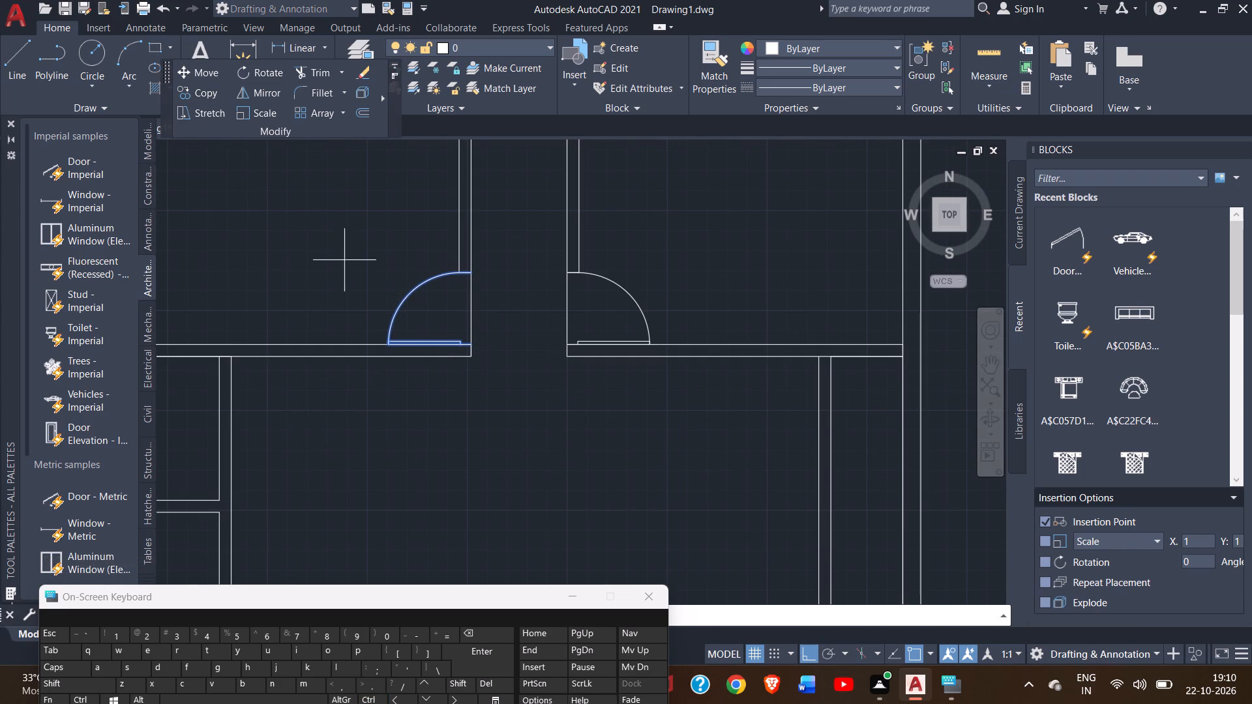
left_click(473, 347)
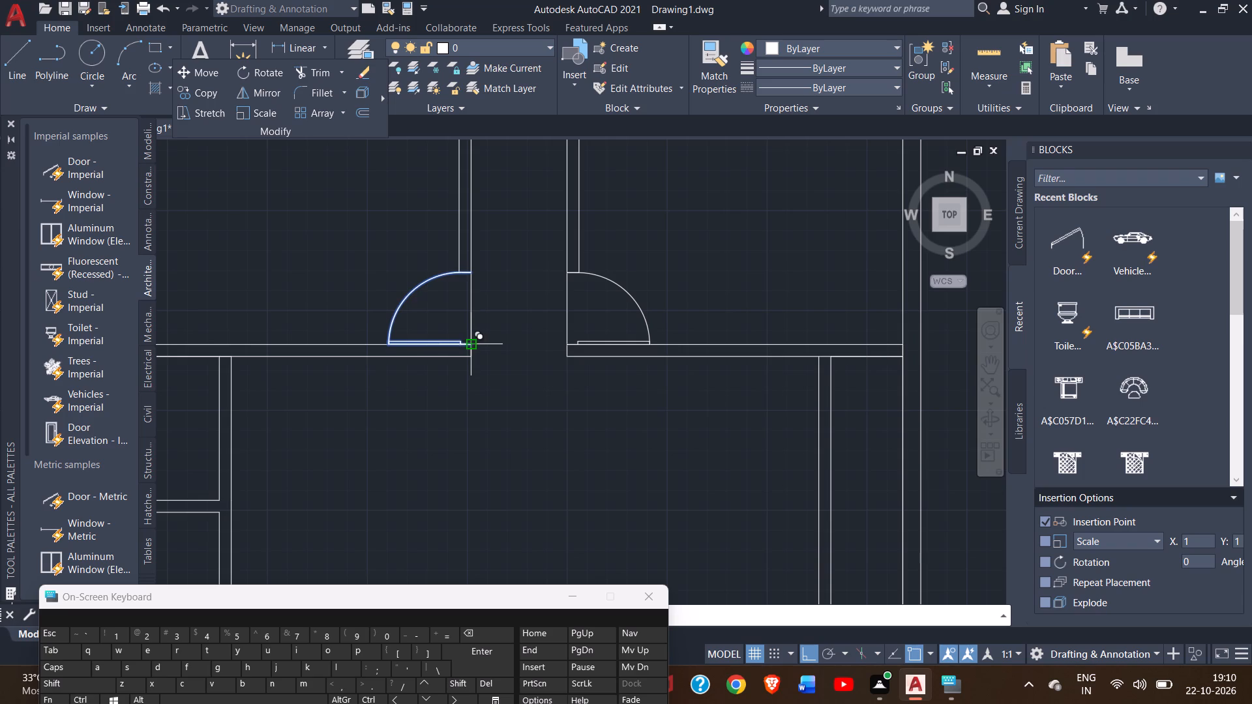
scroll(473, 347, "down", 2, "ctrl")
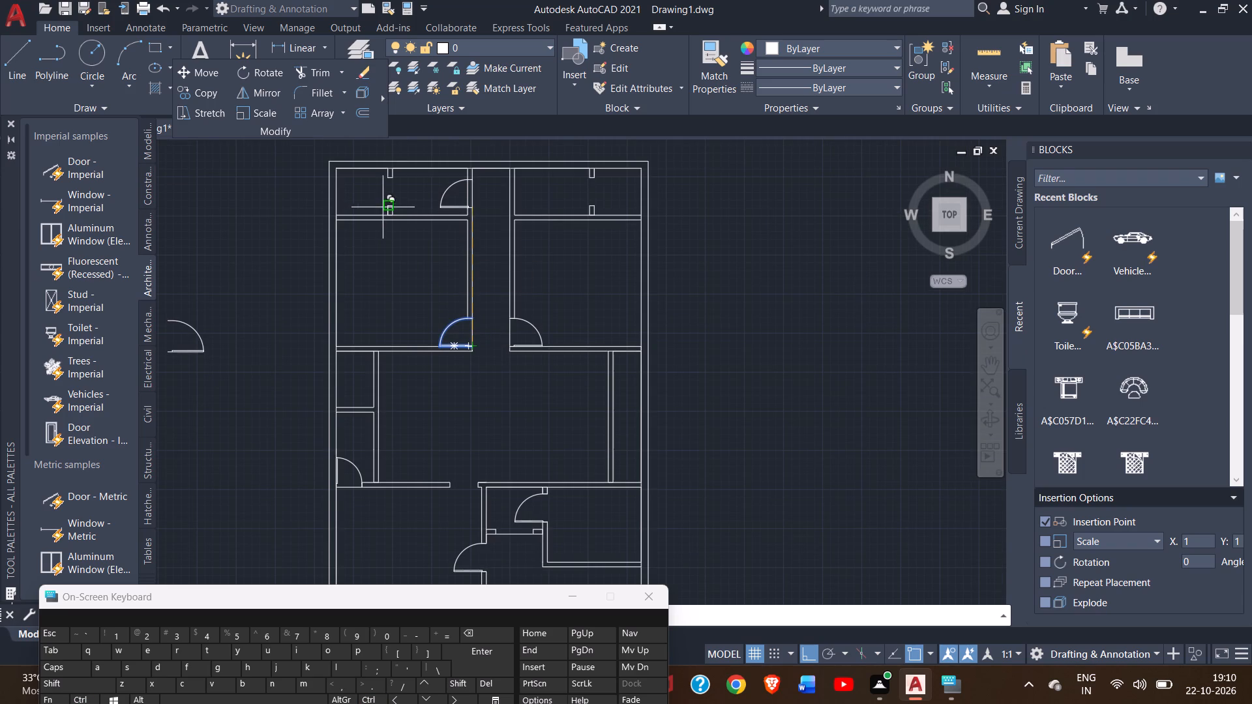
scroll(391, 202, "up", 4, "ctrl")
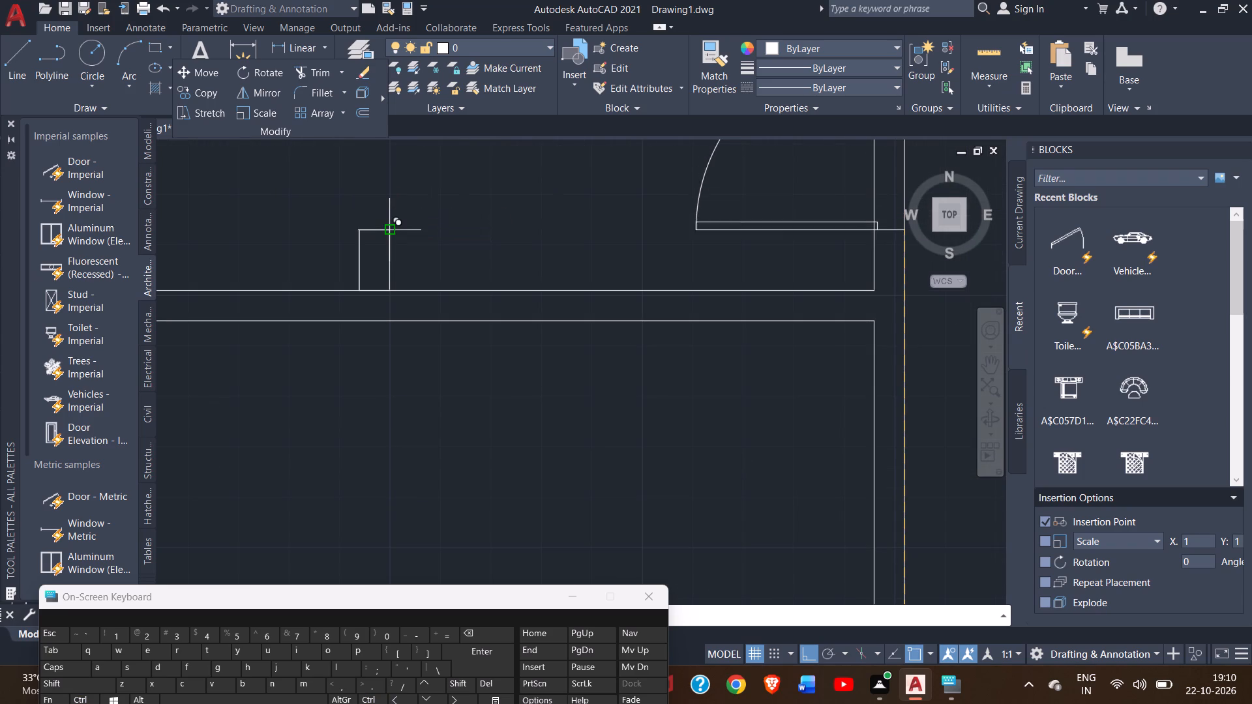
left_click(389, 227)
Place another copy of the door on the lower jamb of the partition opening in the upper-right small room.
scroll(389, 227, "down", 1, "ctrl")
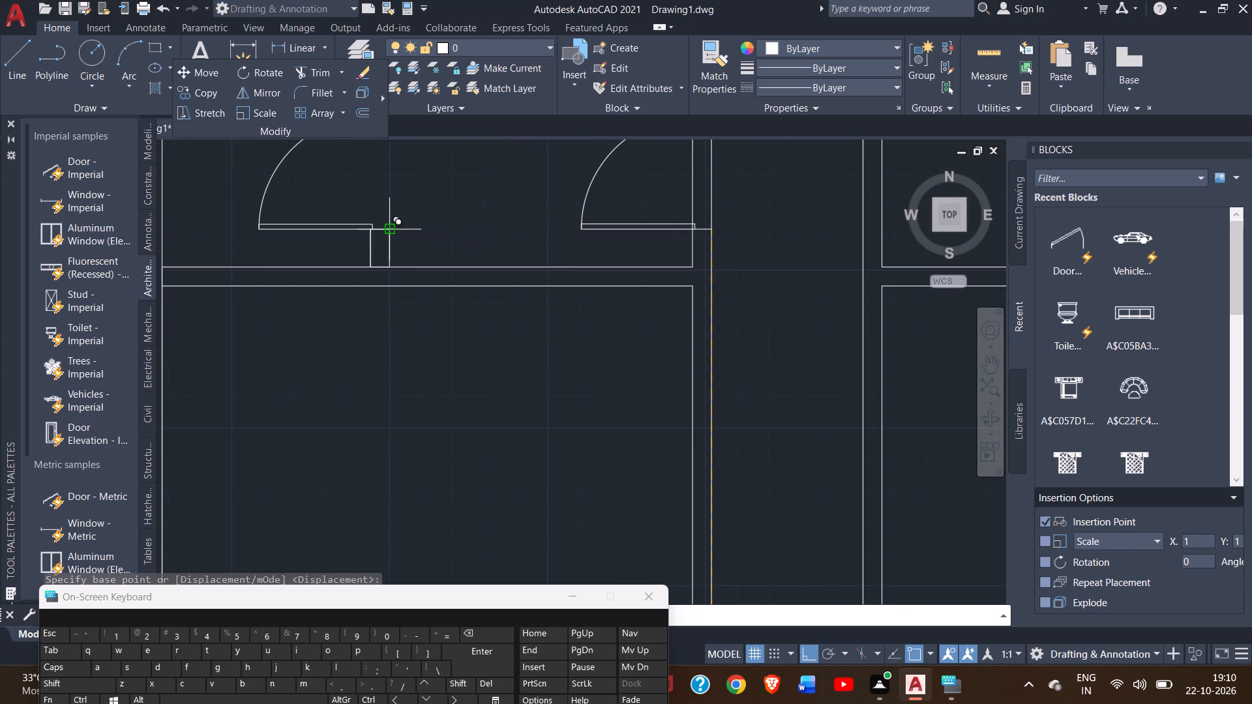
scroll(389, 227, "down", 1, "ctrl")
scroll(546, 267, "down", 1, "ctrl")
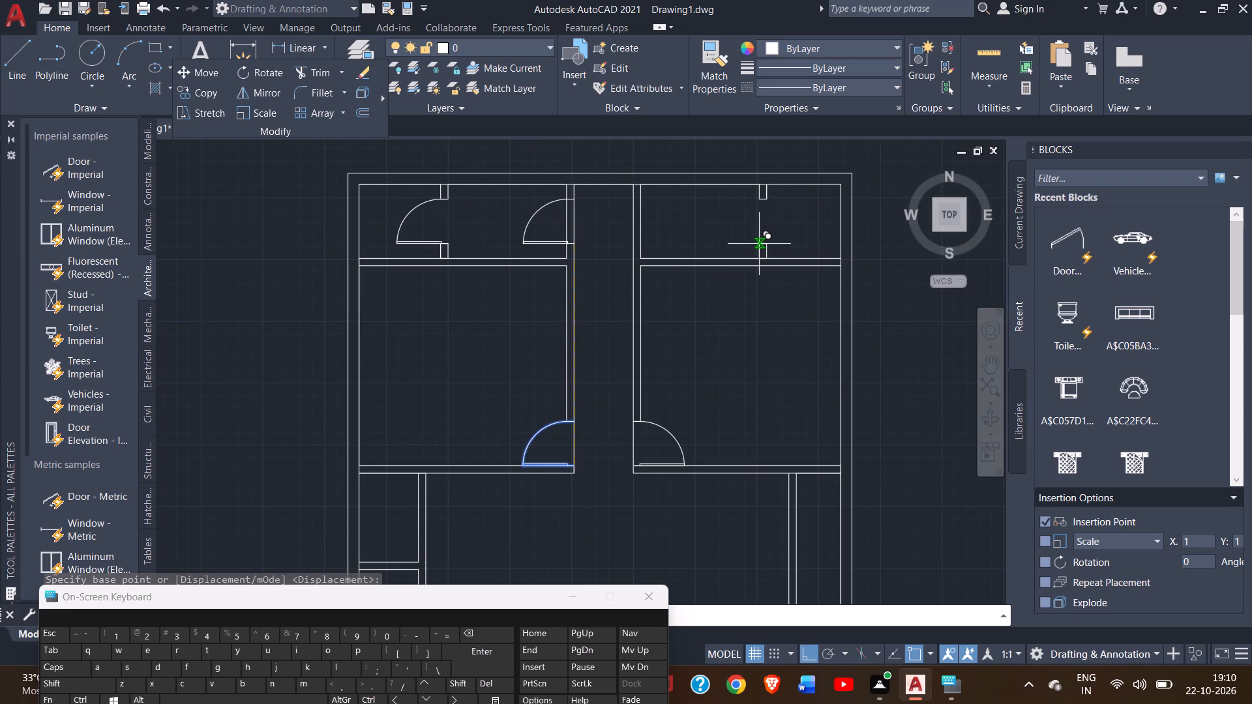
left_click(768, 241)
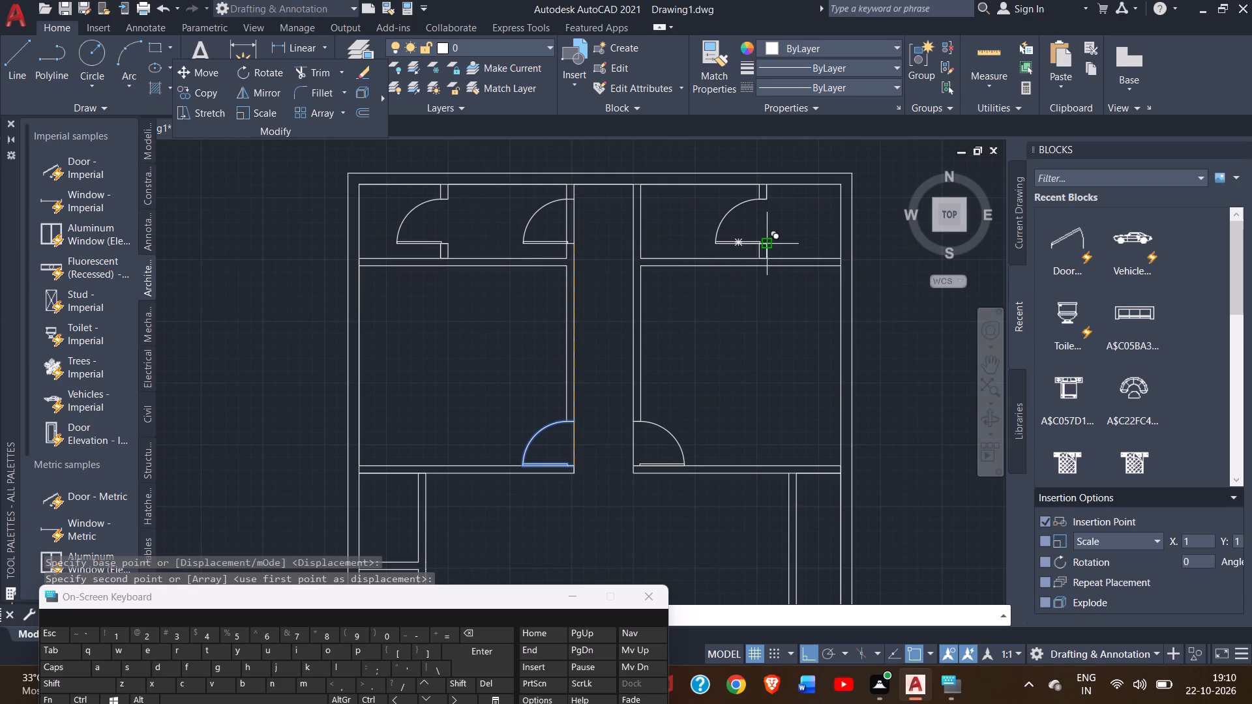
right_click(717, 237)
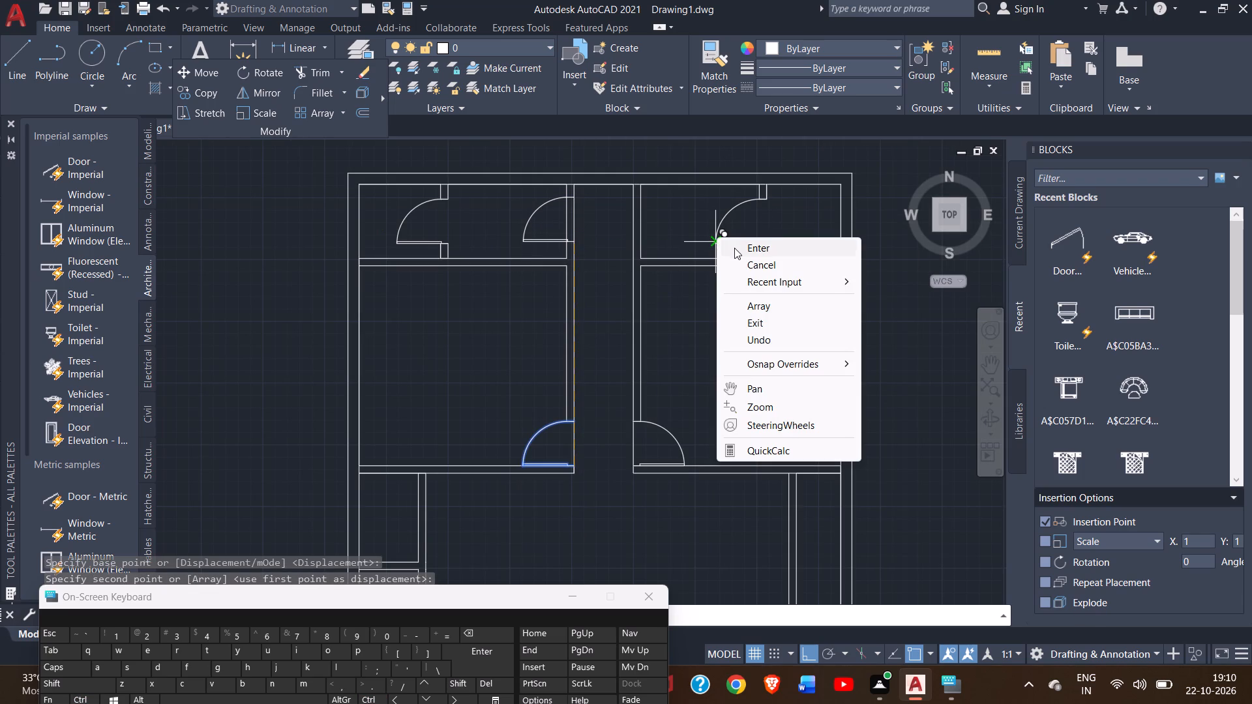
left_click(734, 248)
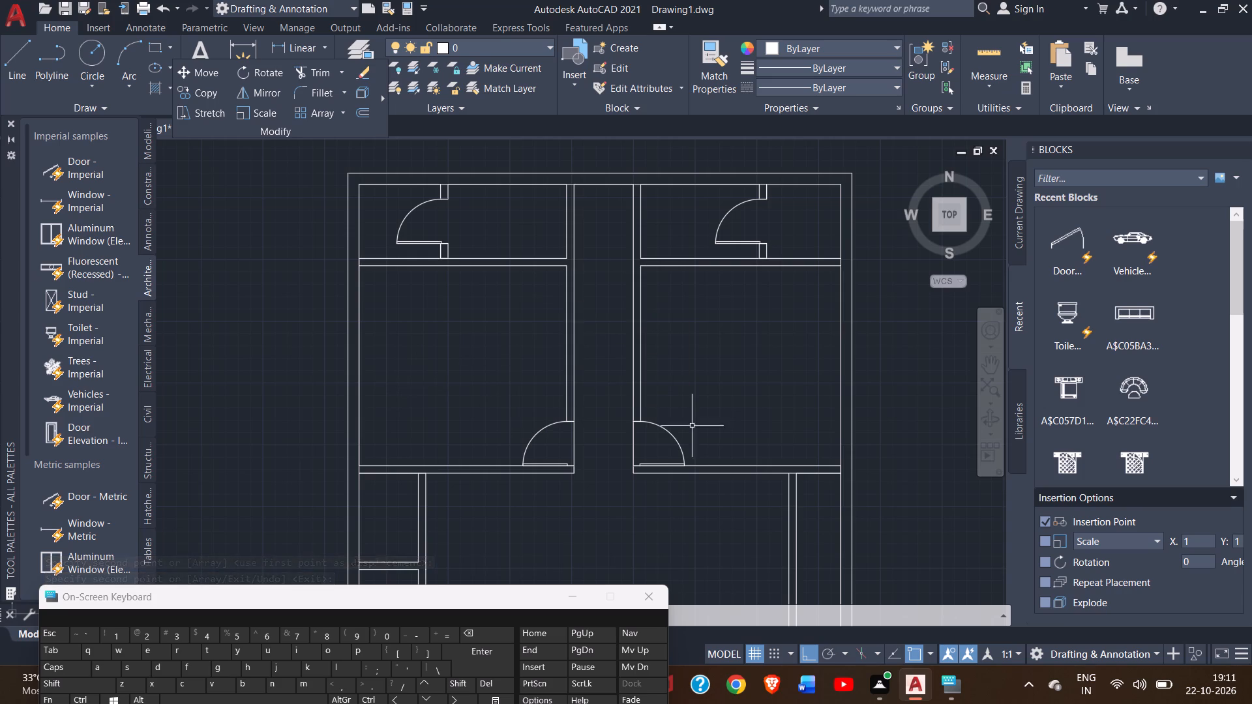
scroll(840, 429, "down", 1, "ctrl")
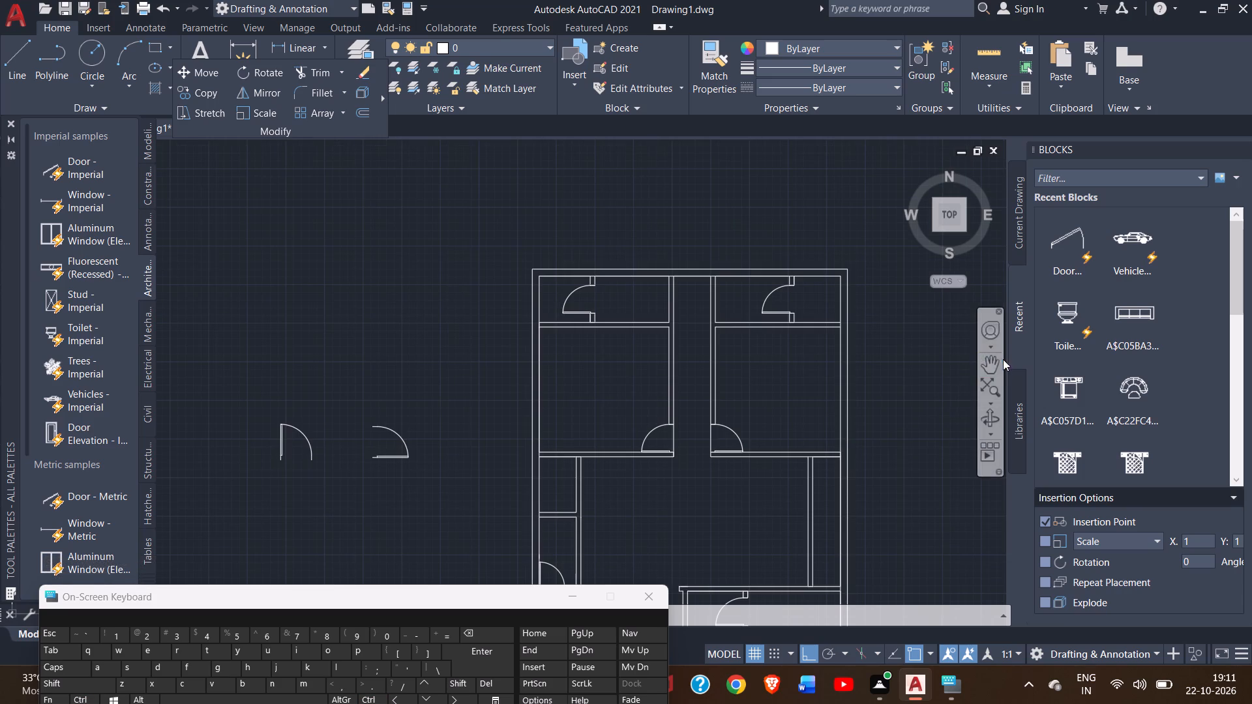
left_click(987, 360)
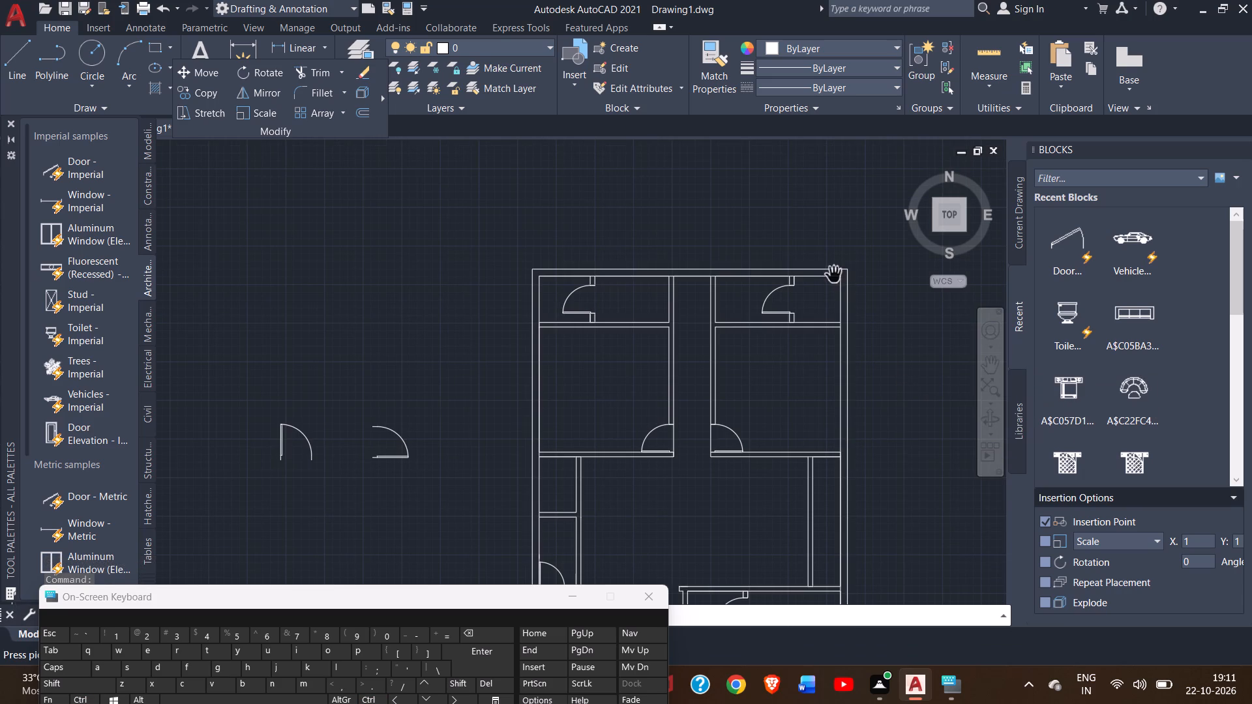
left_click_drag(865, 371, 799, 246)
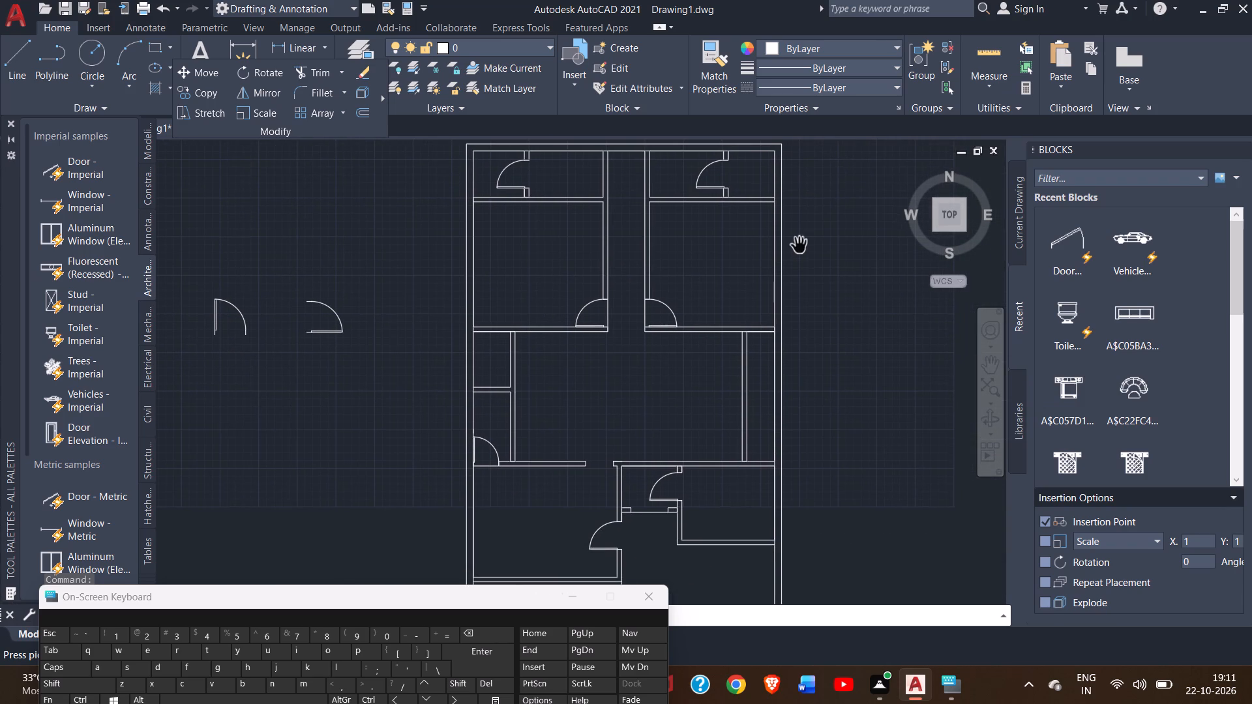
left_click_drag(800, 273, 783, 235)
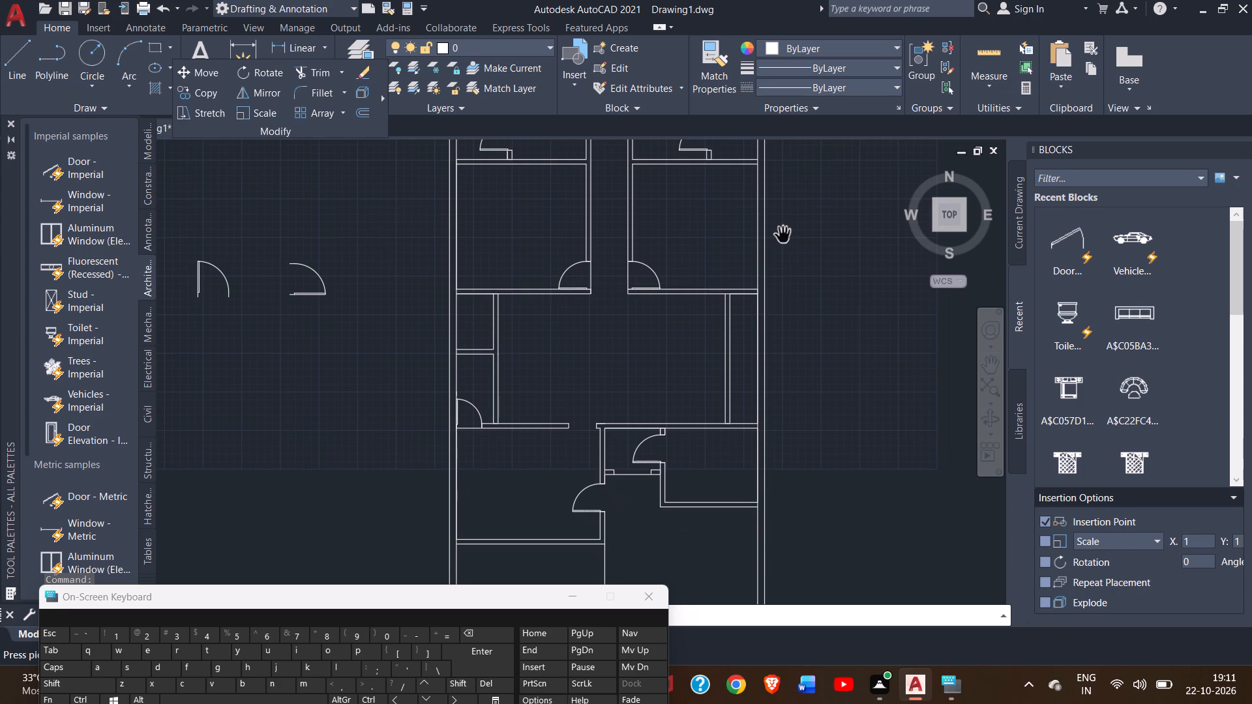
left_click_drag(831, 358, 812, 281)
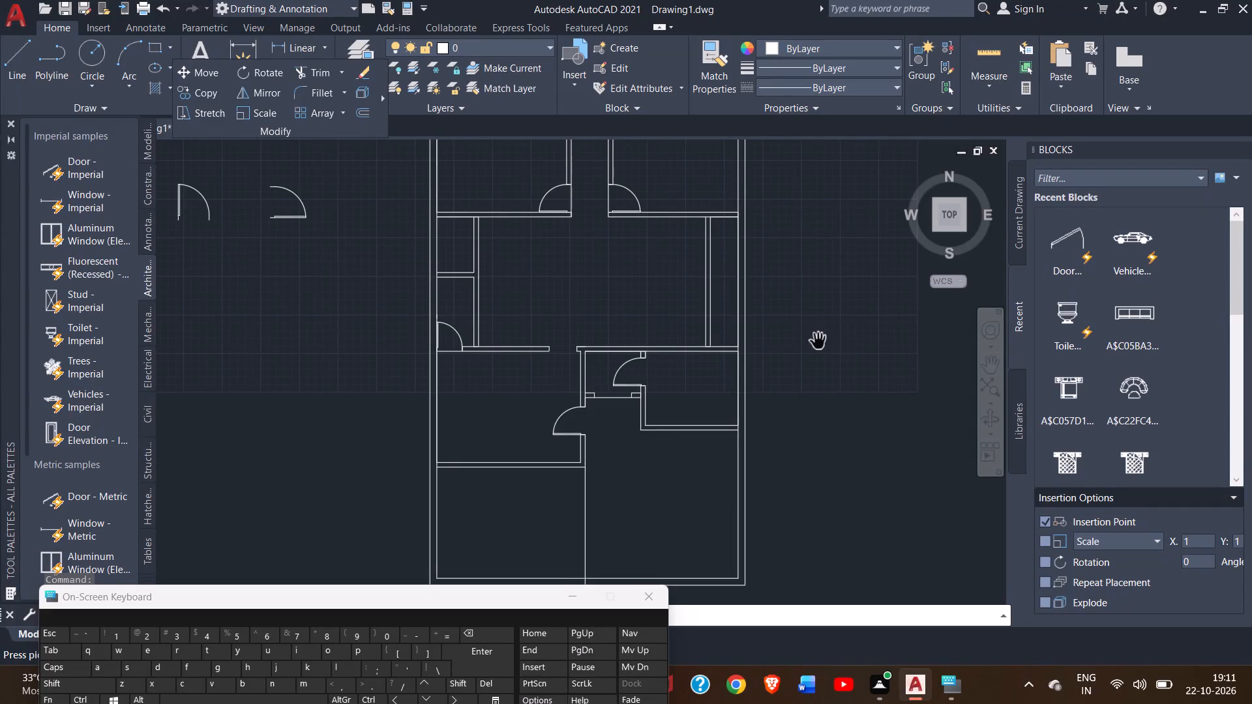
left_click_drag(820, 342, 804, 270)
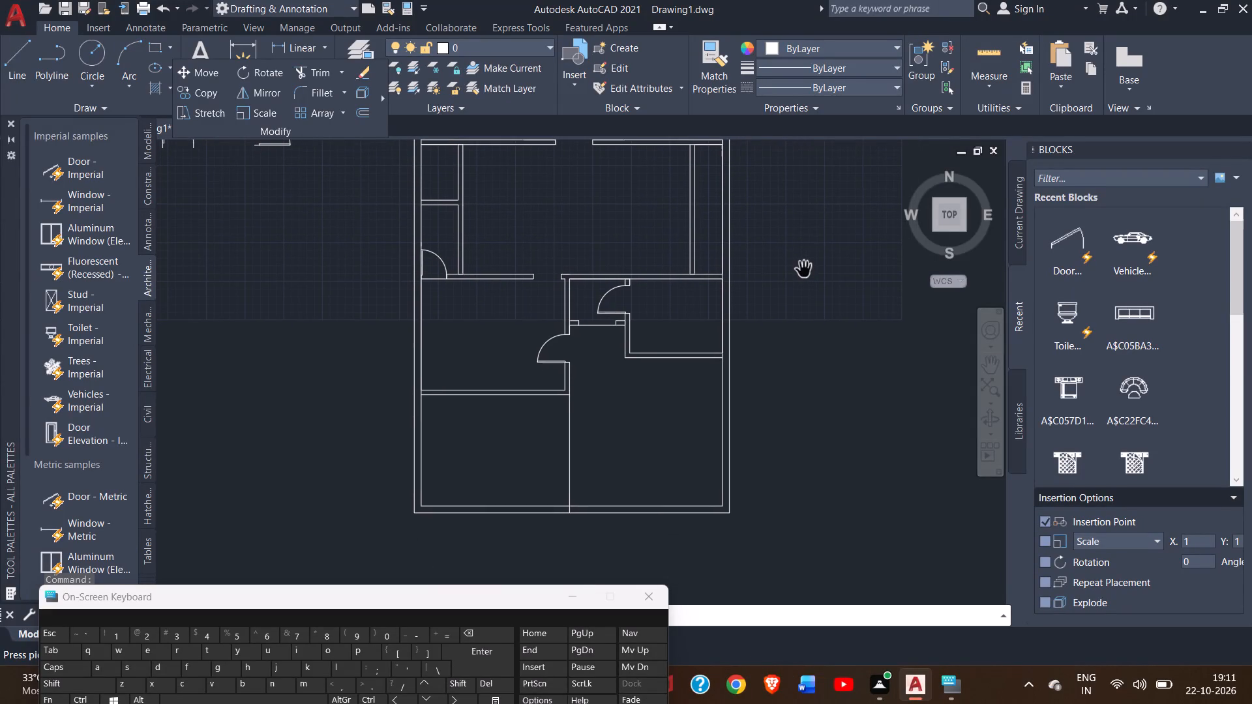
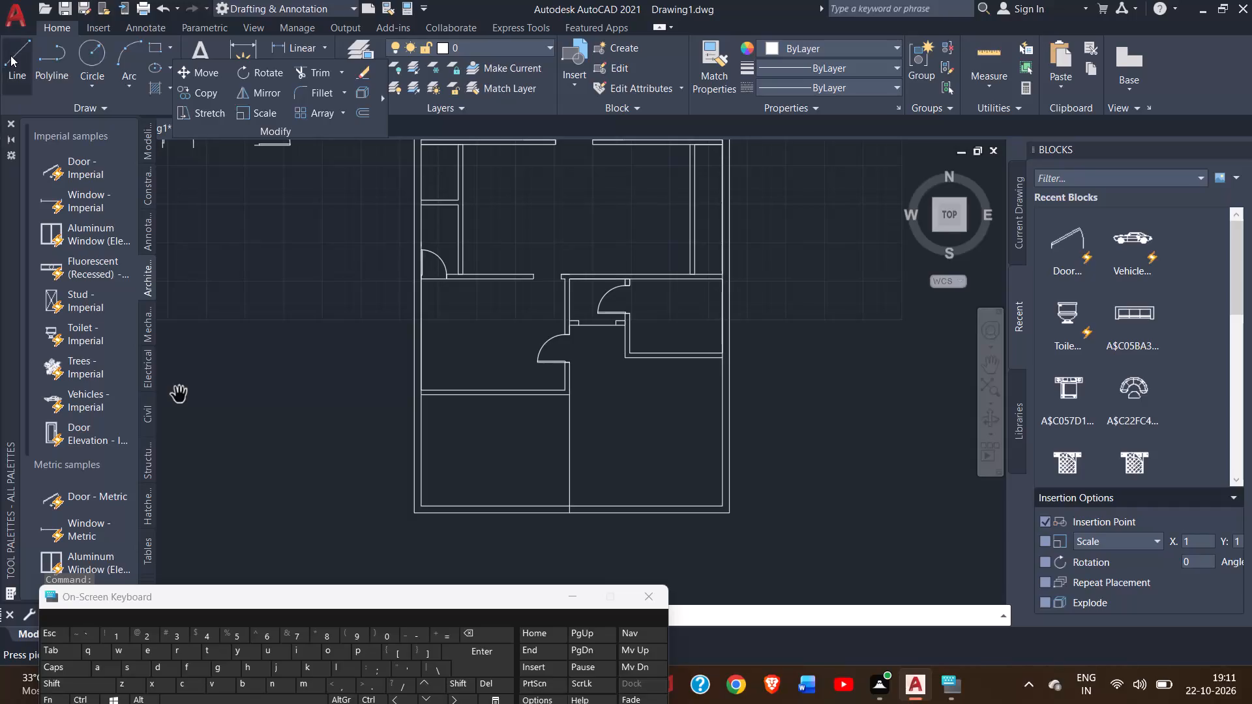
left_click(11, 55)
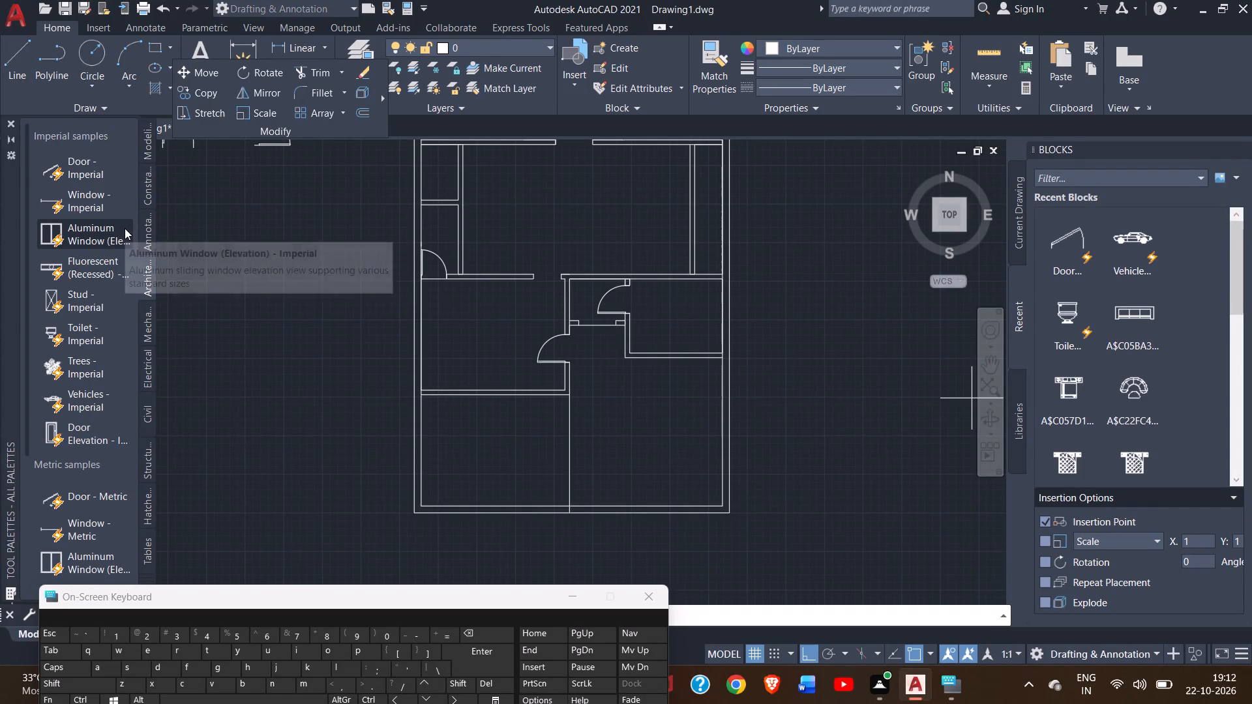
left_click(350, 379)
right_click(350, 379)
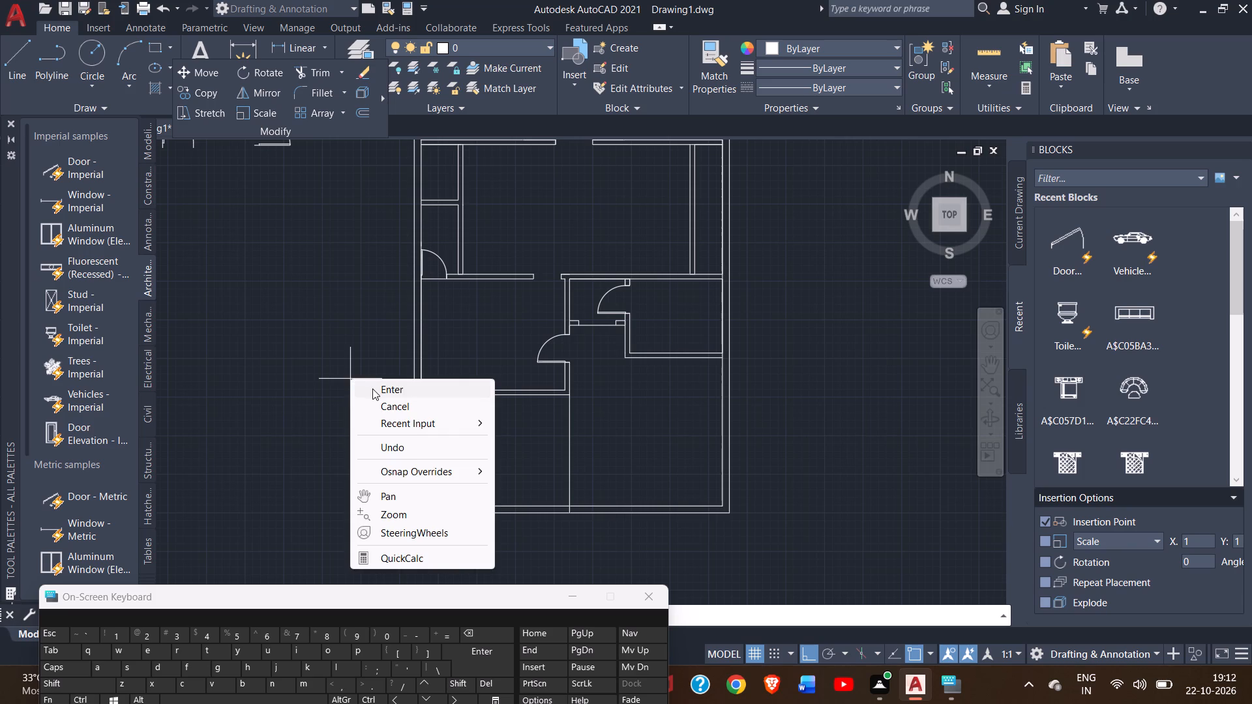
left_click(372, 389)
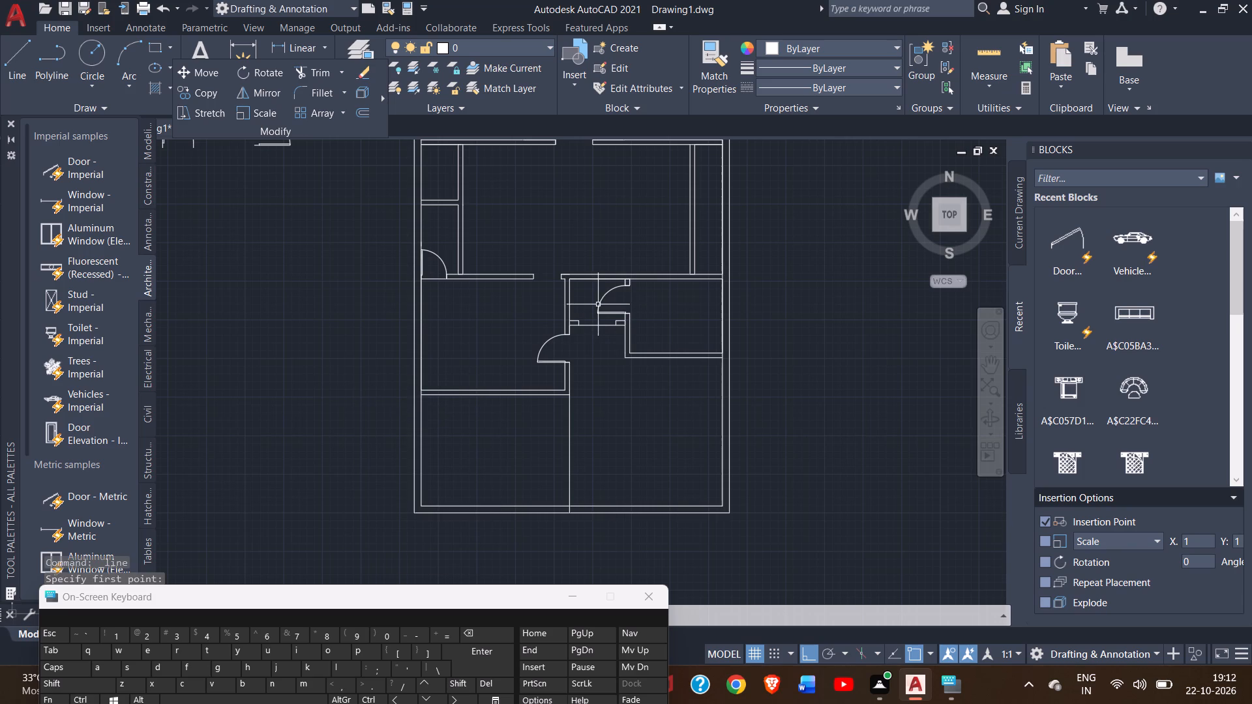
Flip the door between the small vestibule and the east room so it swings into the east room.
left_click(599, 306)
left_click(629, 305)
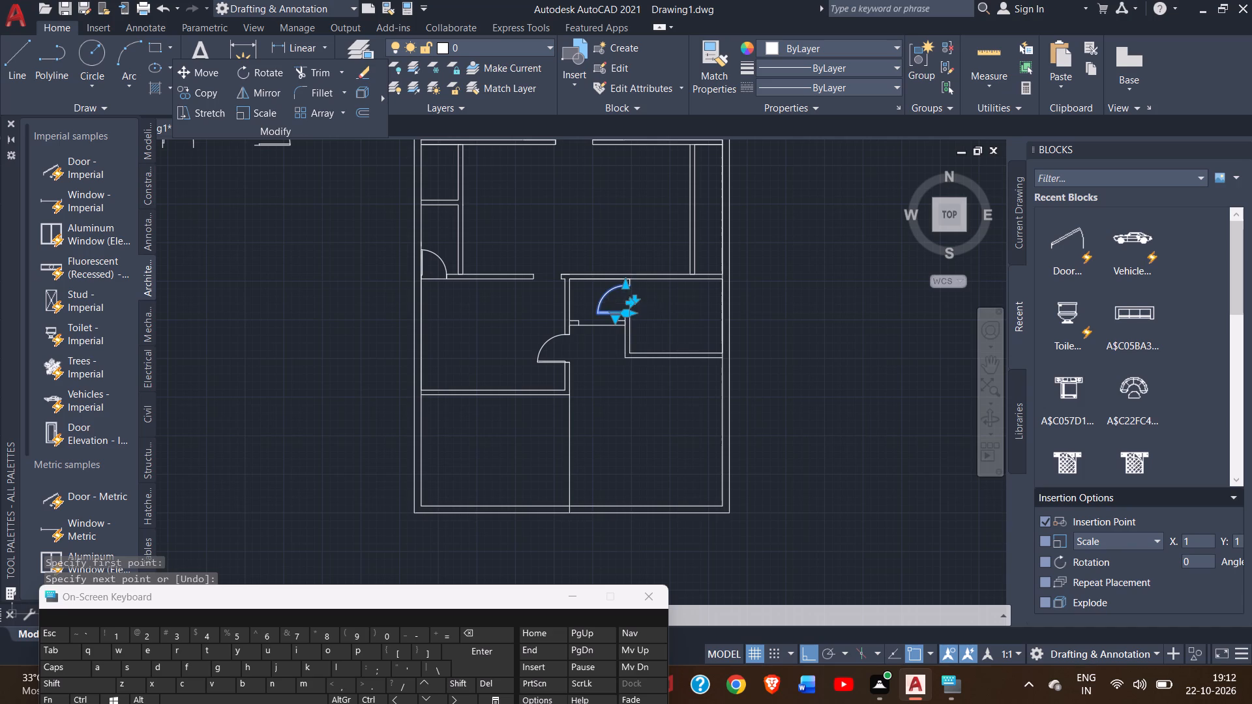
scroll(597, 302, "up", 2, "ctrl")
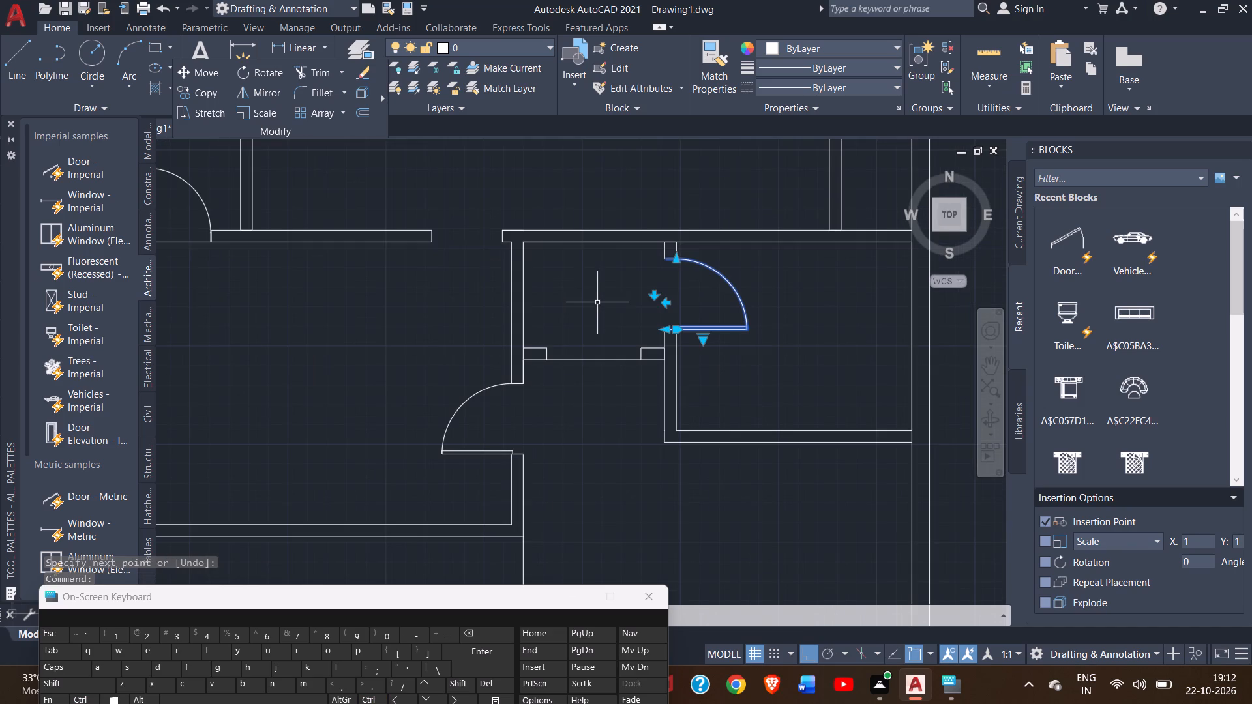
scroll(324, 263, "down", 1, "ctrl")
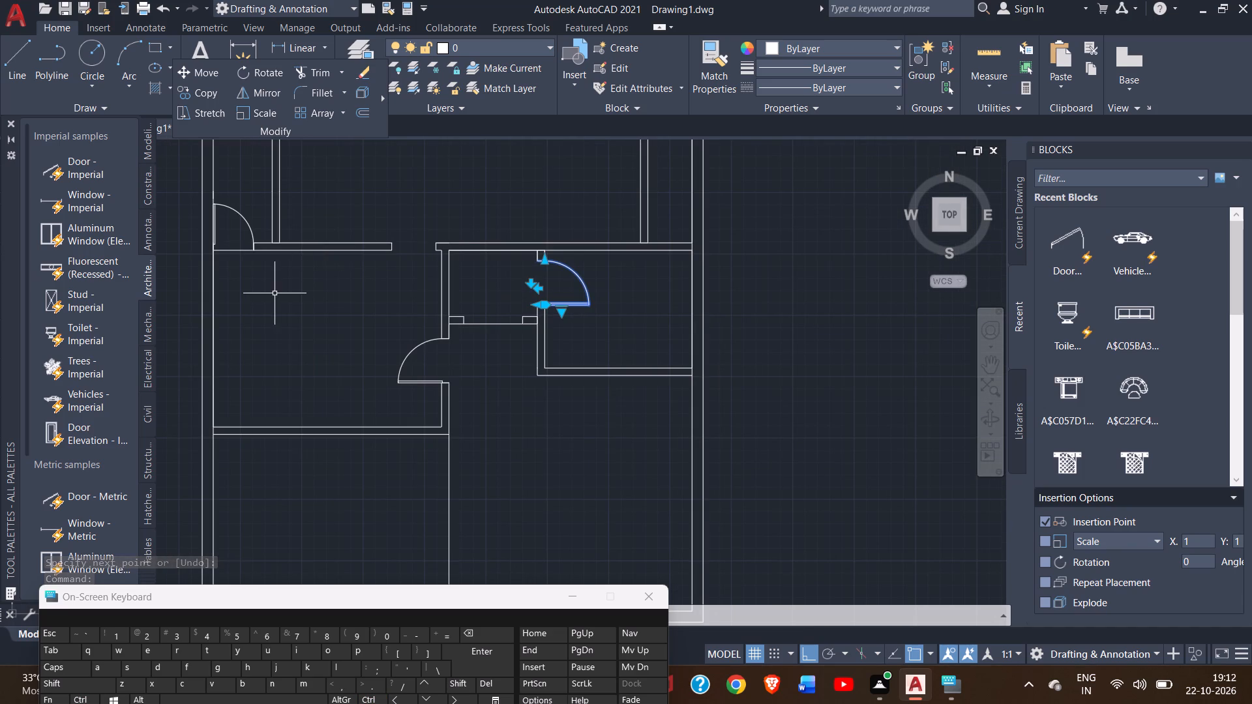
right_click(275, 293)
left_click(261, 295)
left_click(261, 295)
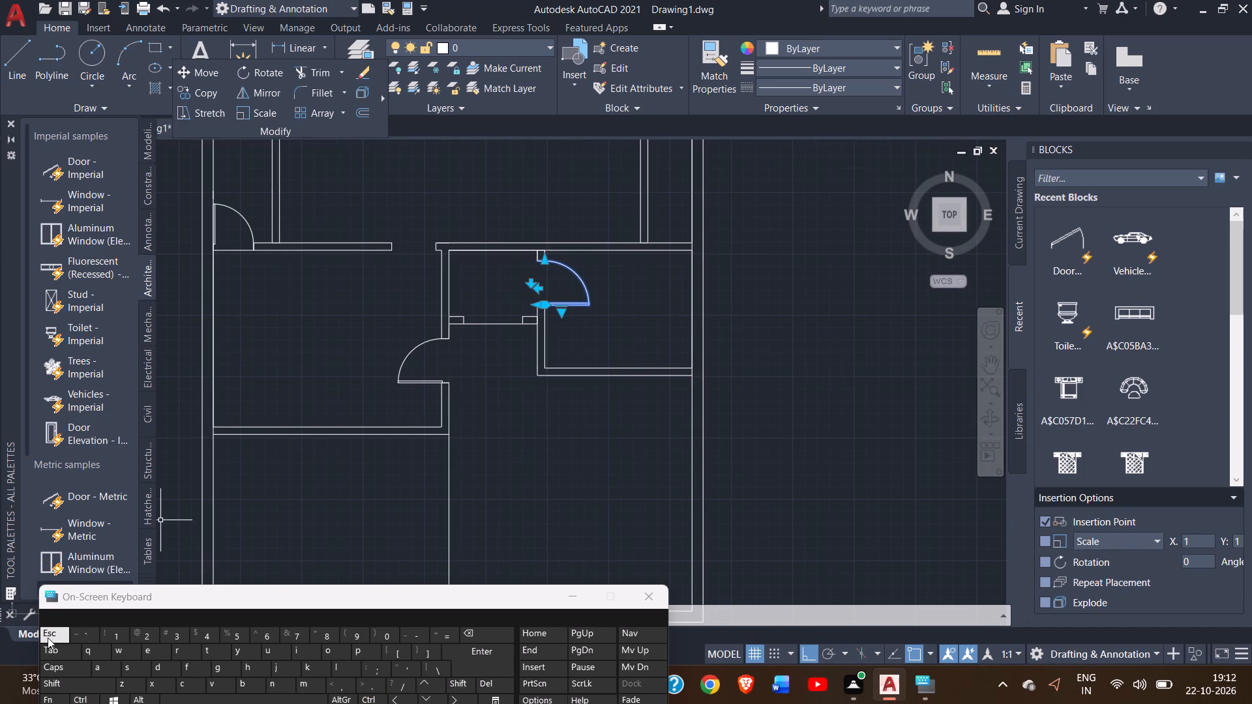
key("Escape")
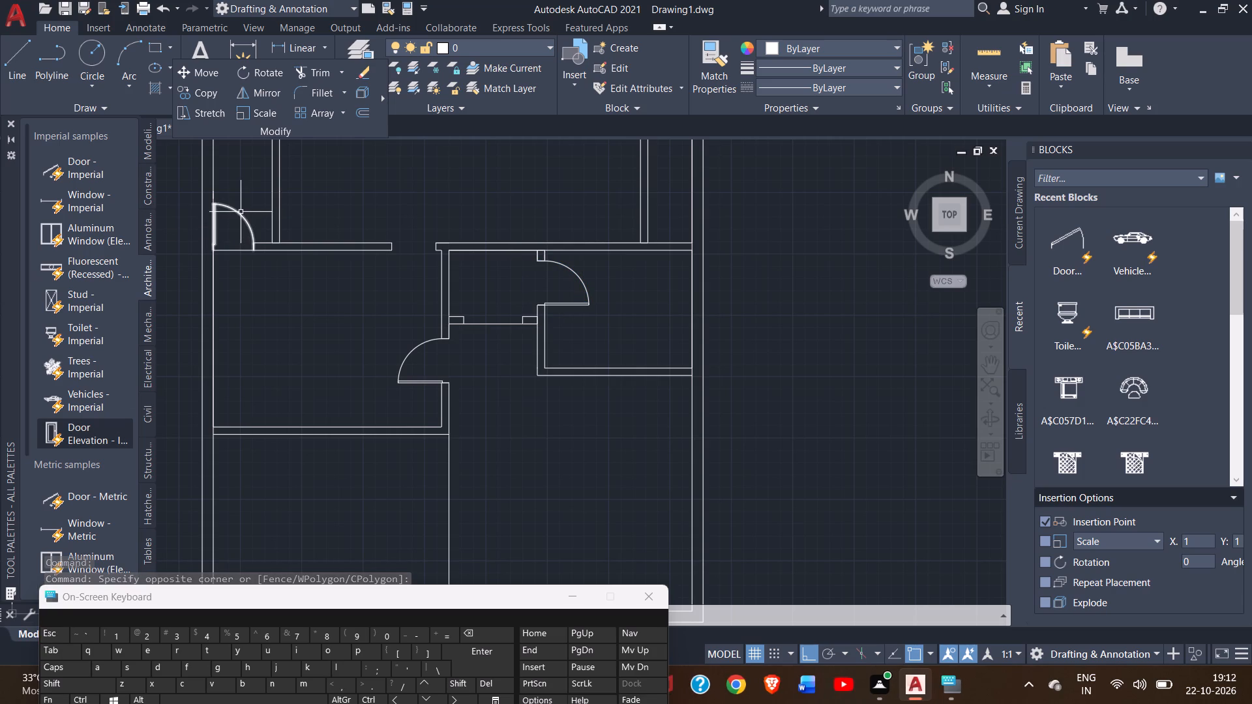
Copy the door near the west wall from its lower hinge corner to both ends of the vestibule's south wall opening.
left_click(241, 212)
left_click(209, 95)
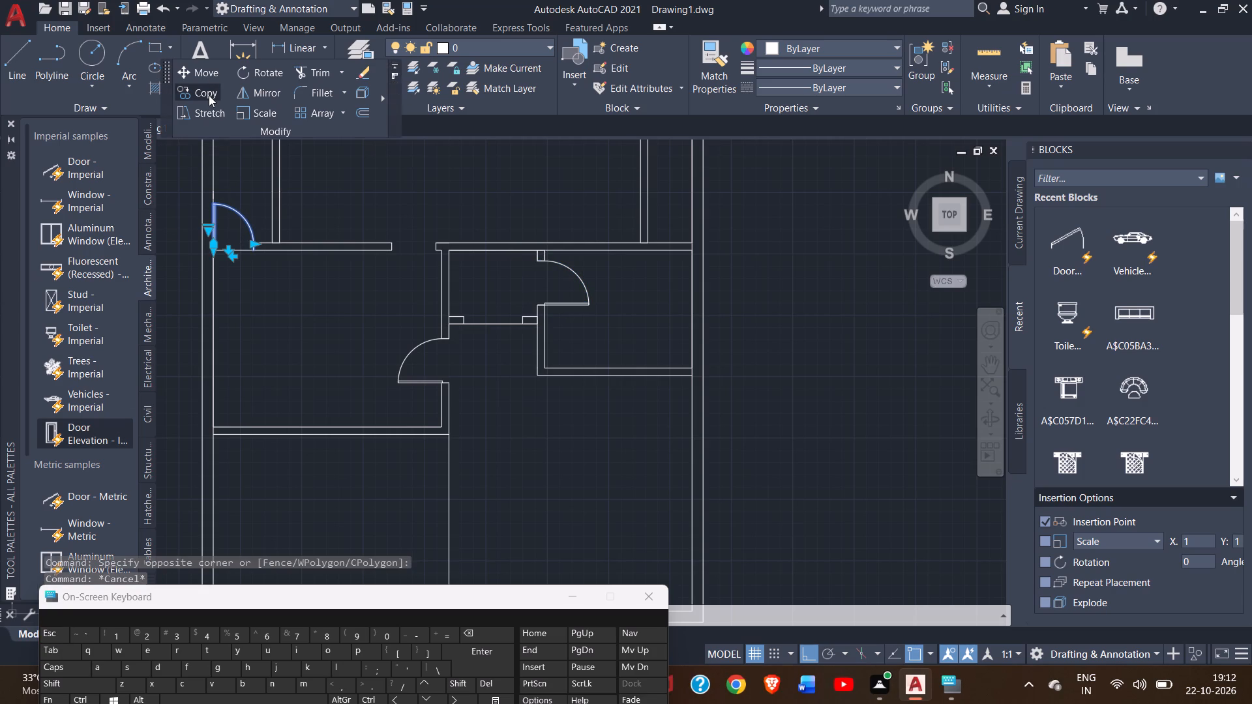
left_click(212, 252)
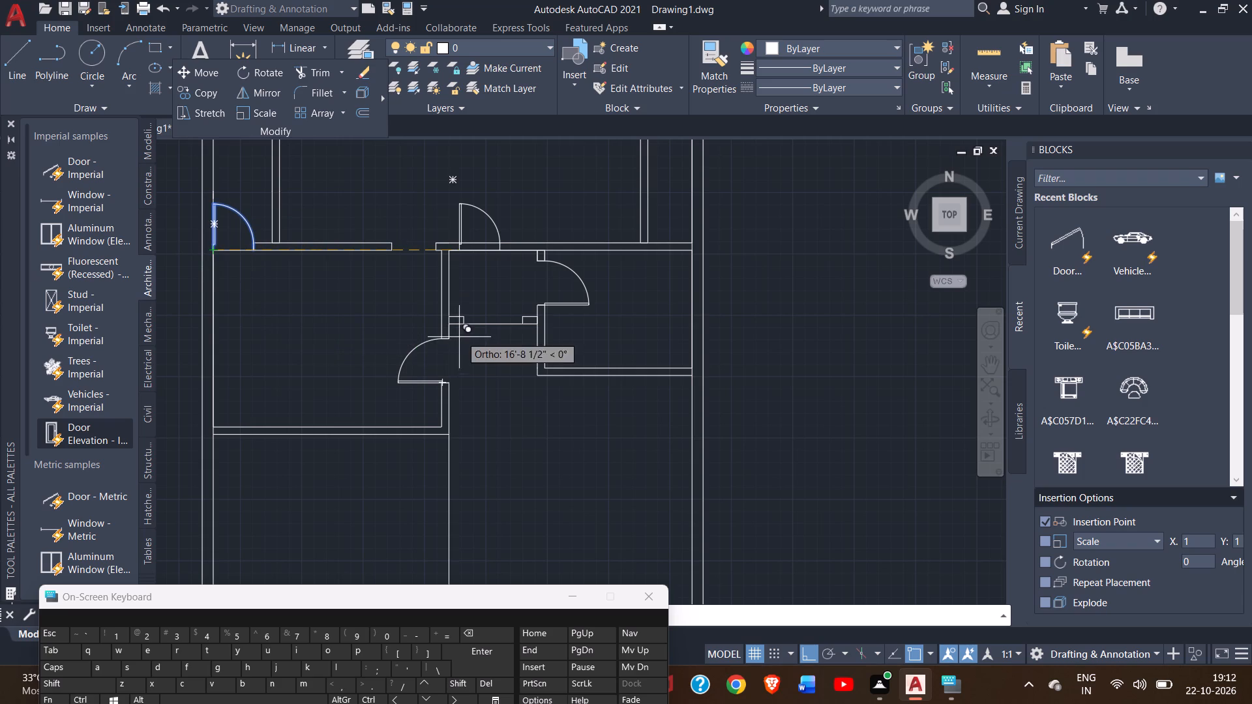
left_click(462, 323)
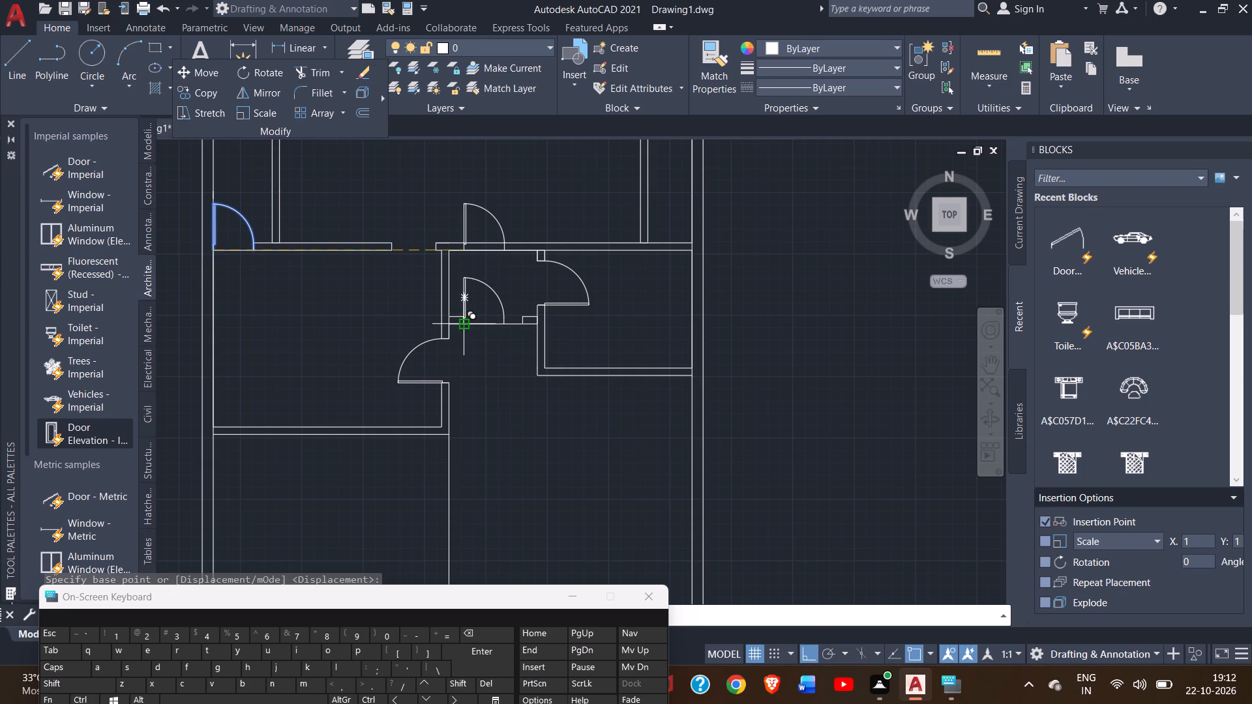
left_click(521, 323)
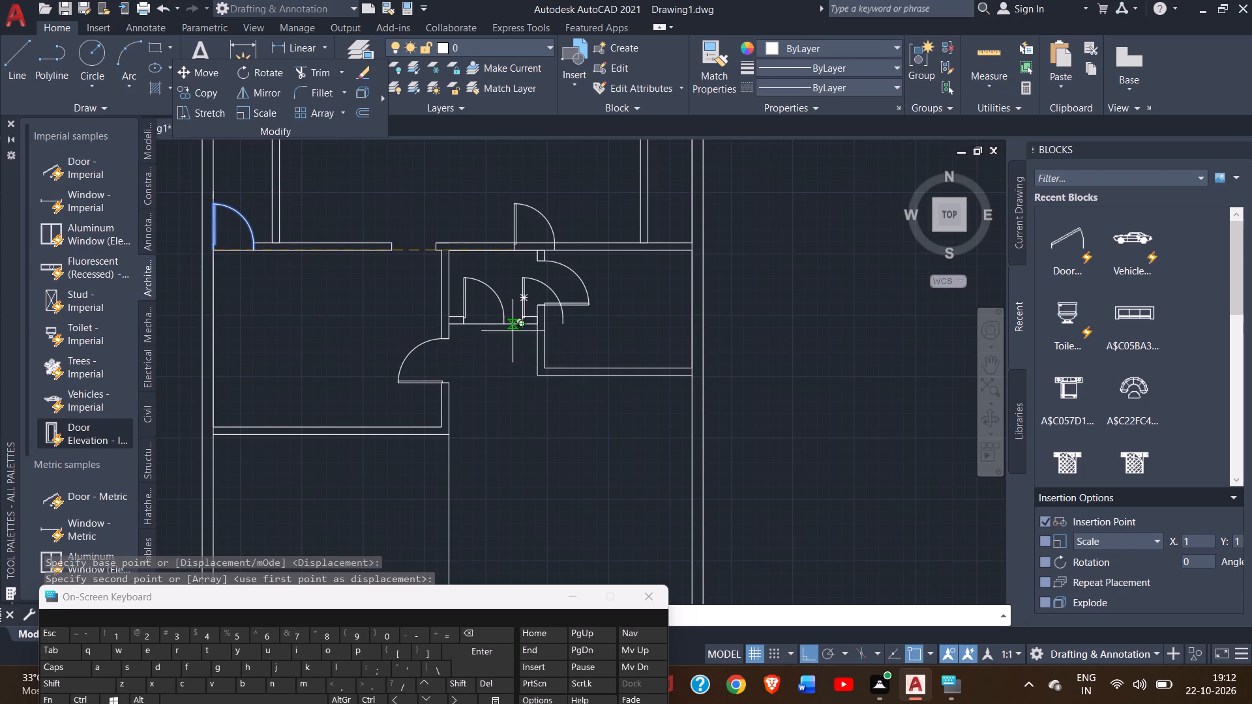
right_click(507, 335)
left_click(517, 342)
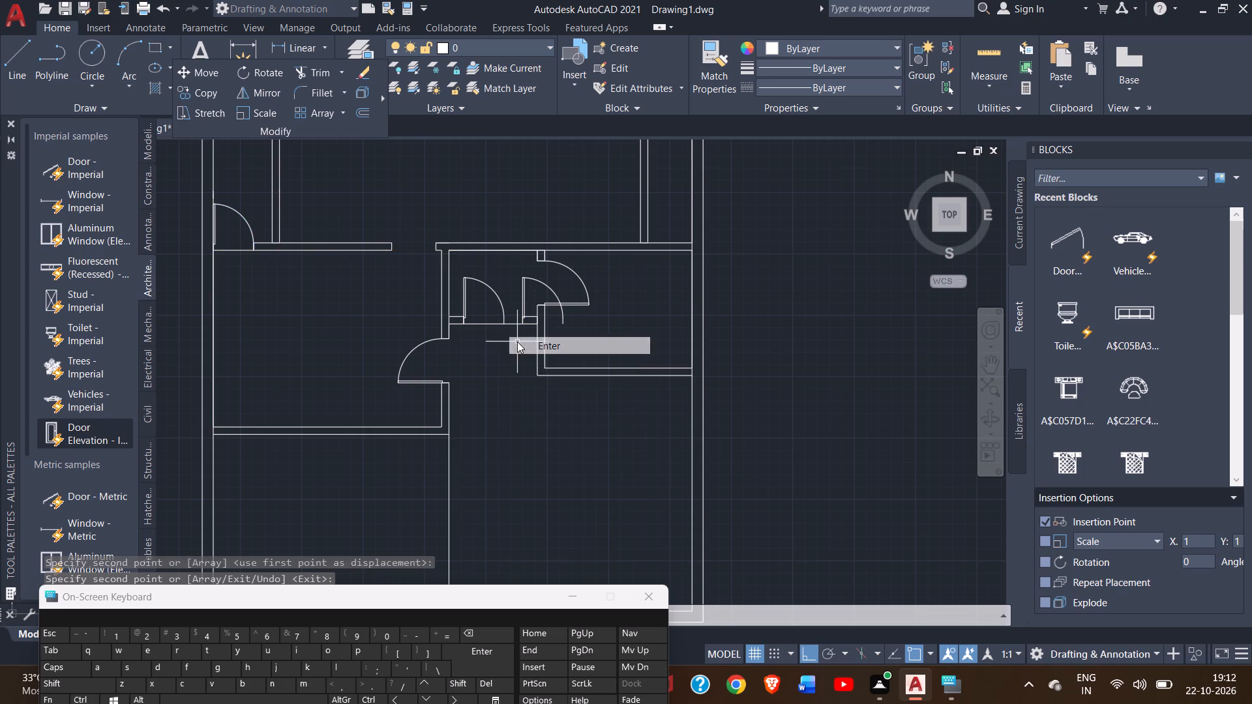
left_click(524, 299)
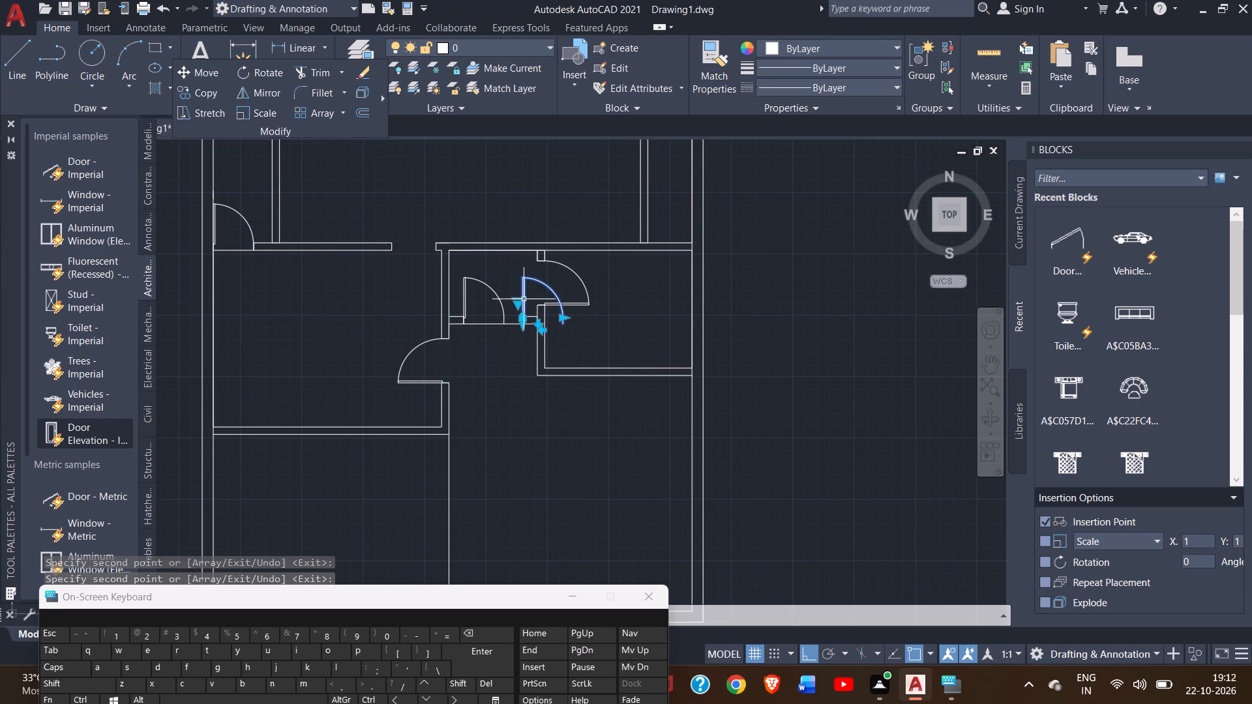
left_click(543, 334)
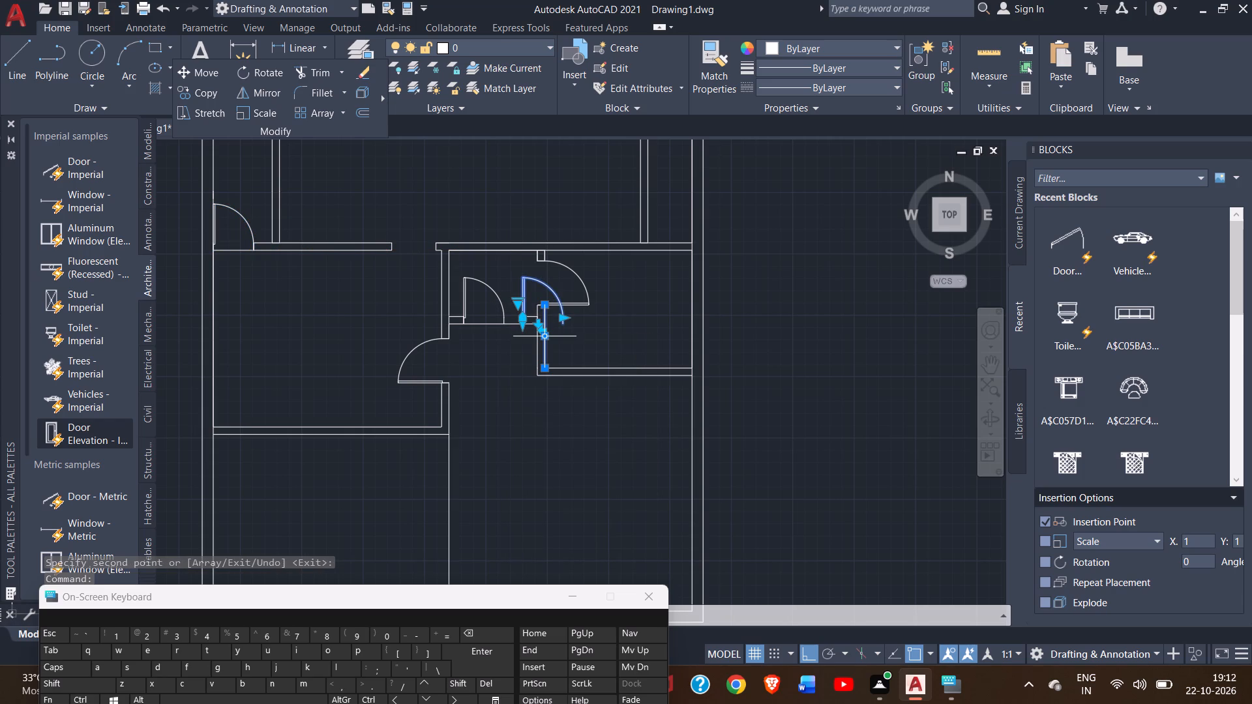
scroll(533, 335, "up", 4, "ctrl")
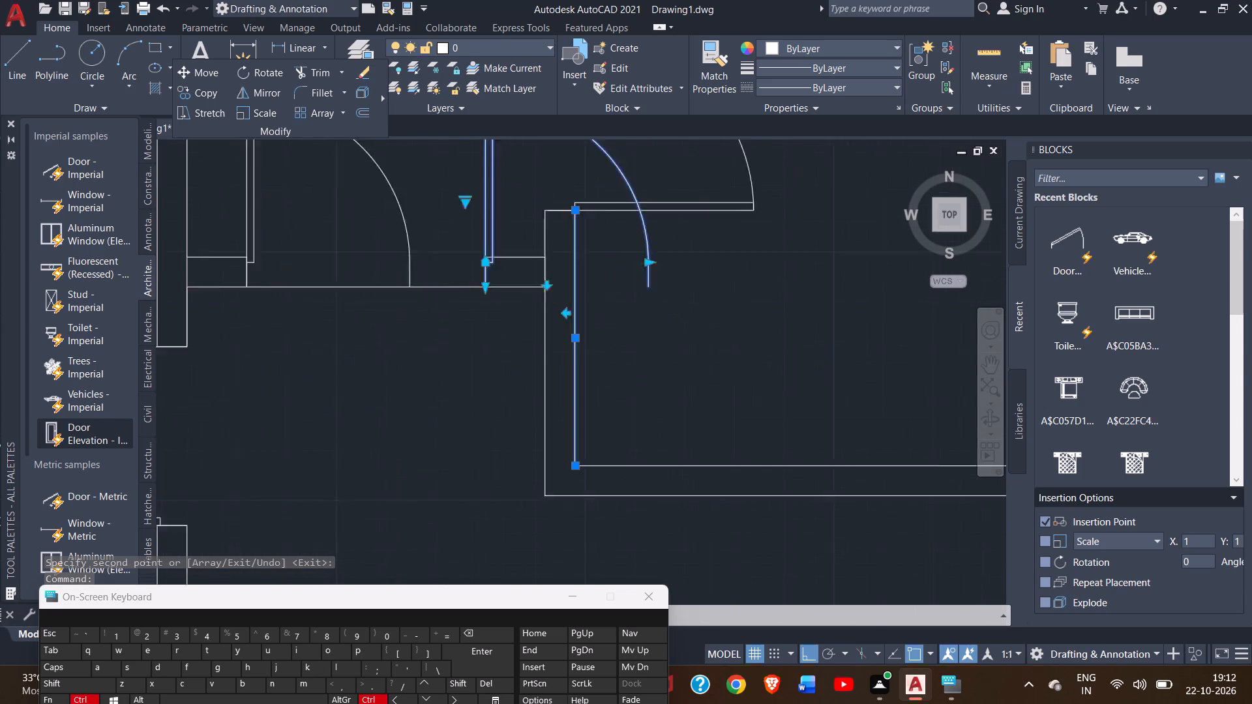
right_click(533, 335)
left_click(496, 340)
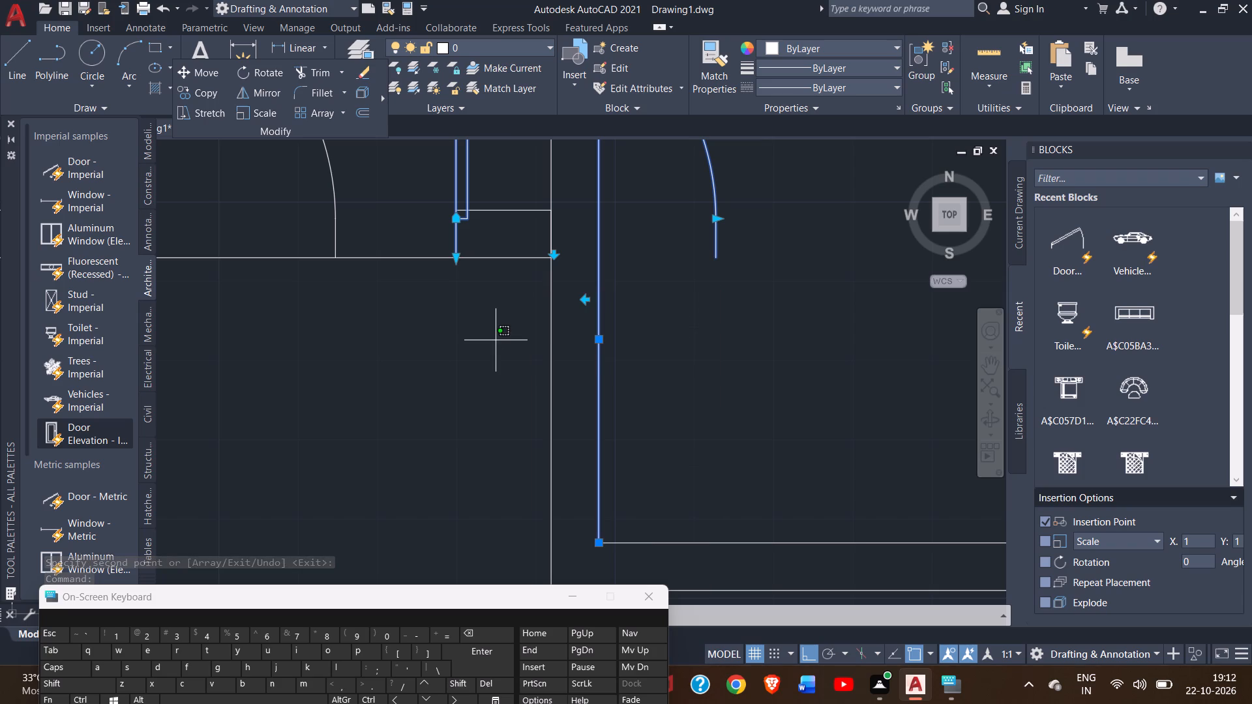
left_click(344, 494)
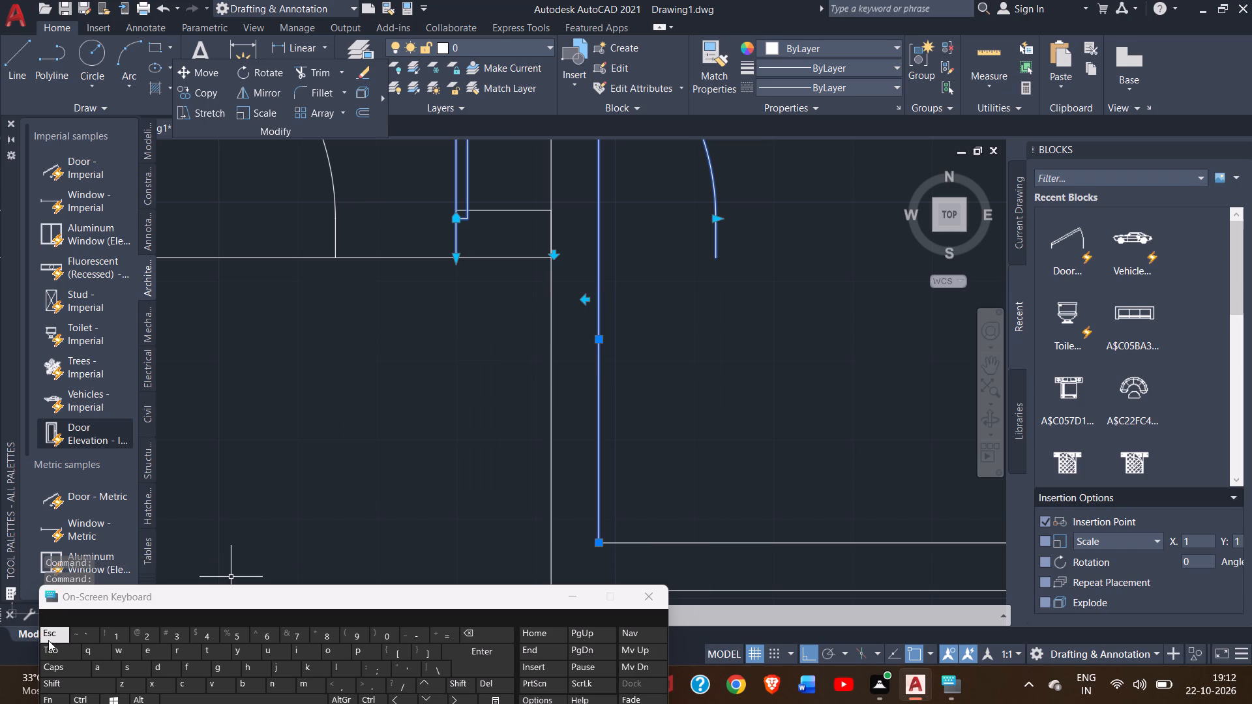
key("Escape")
Flip the hanging side of the copied door at the opening's east end so it faces the other copy.
scroll(280, 504, "down", 1, "ctrl")
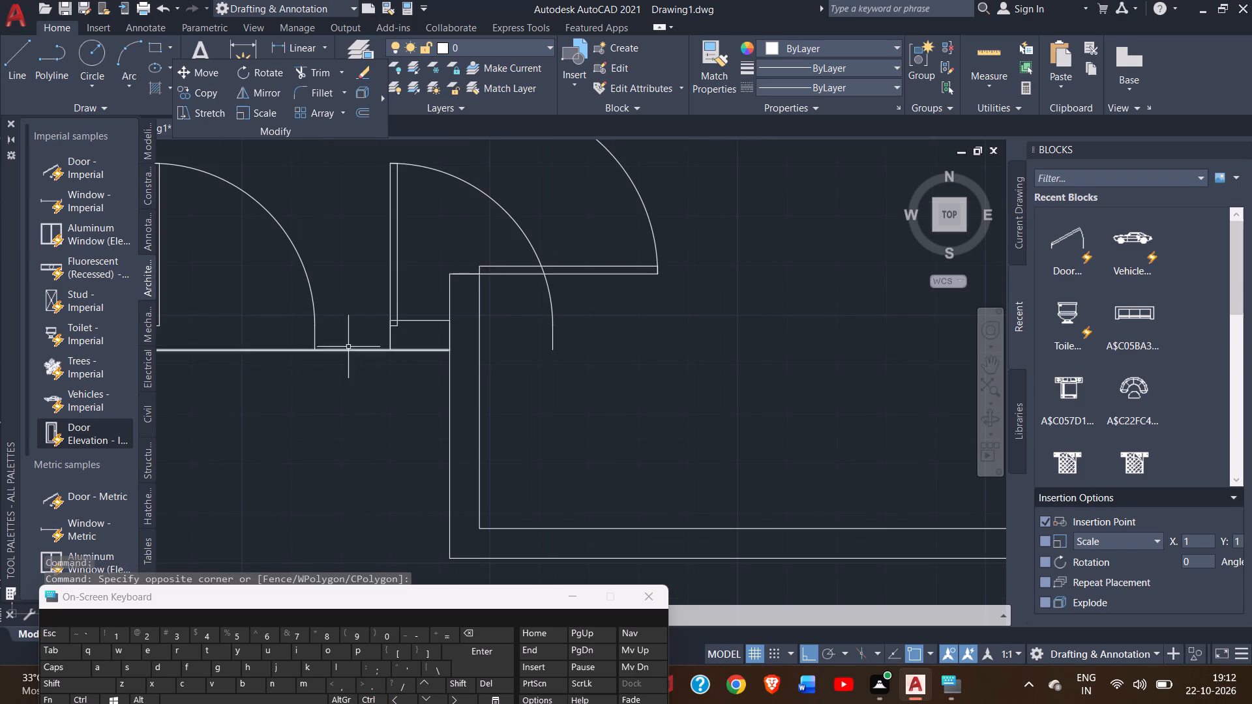
left_click(391, 287)
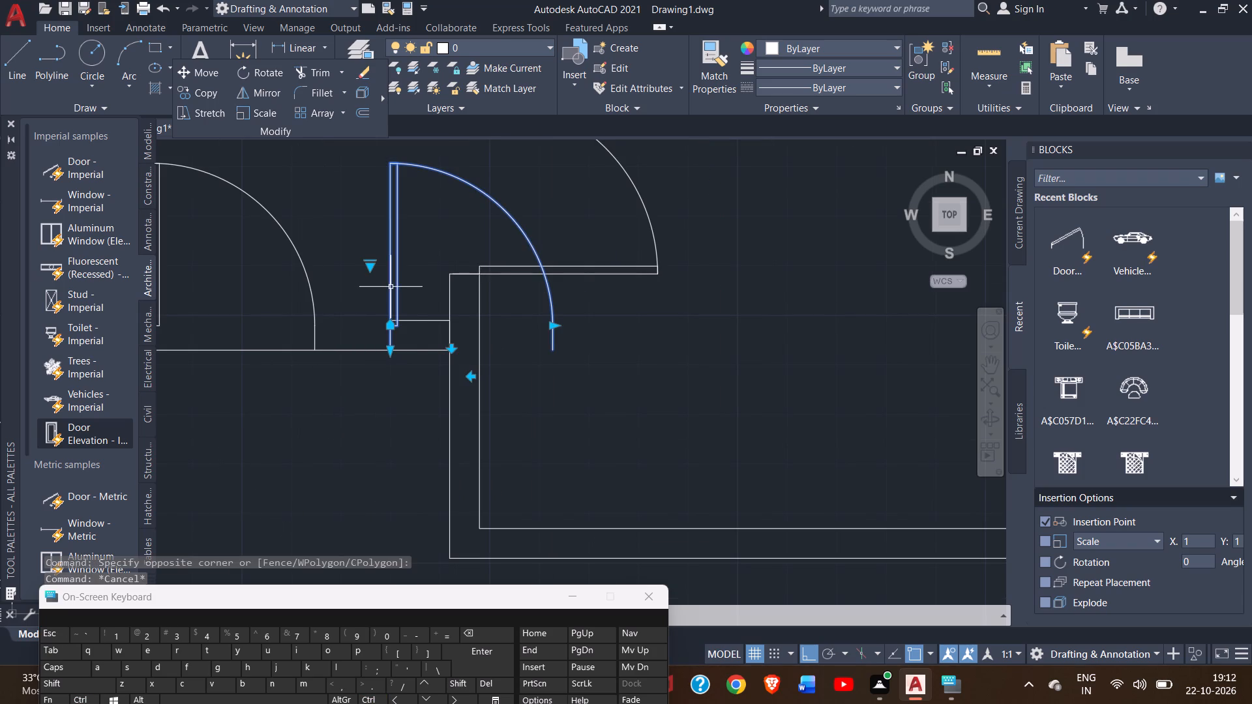
left_click(471, 380)
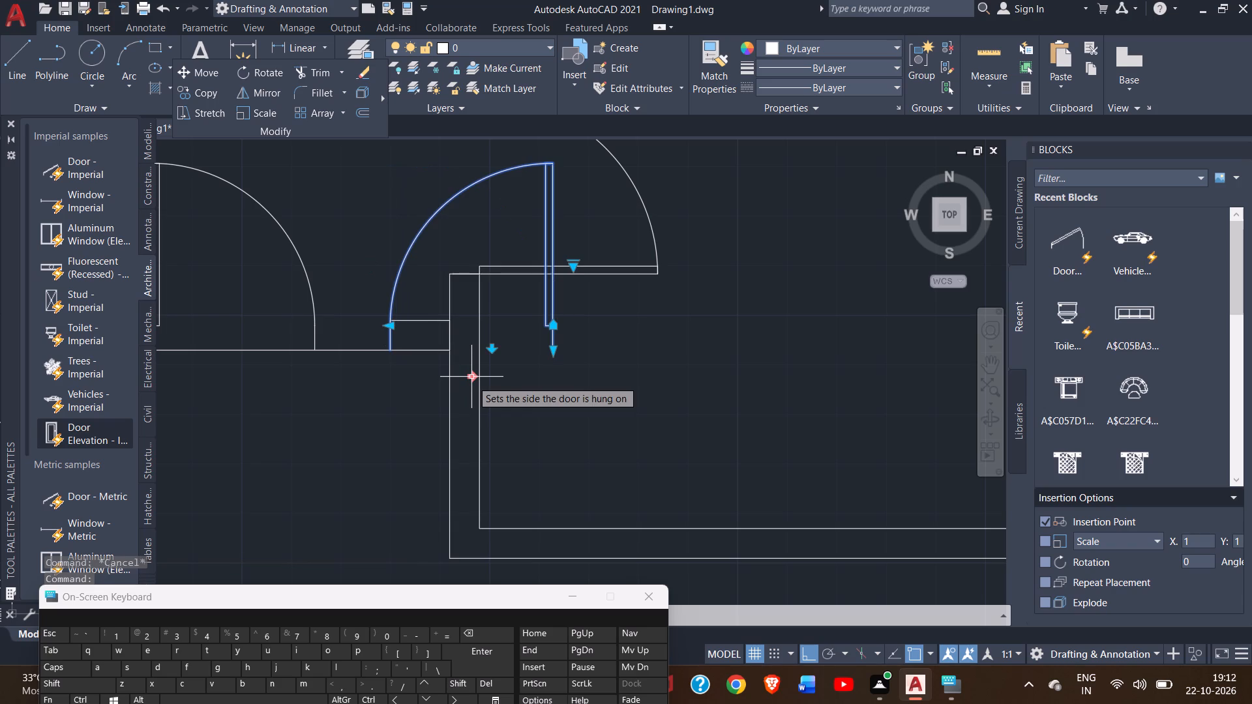
Scale both copied doors together from the opening's west end so the pair fits between the jambs.
scroll(363, 429, "down", 1, "ctrl")
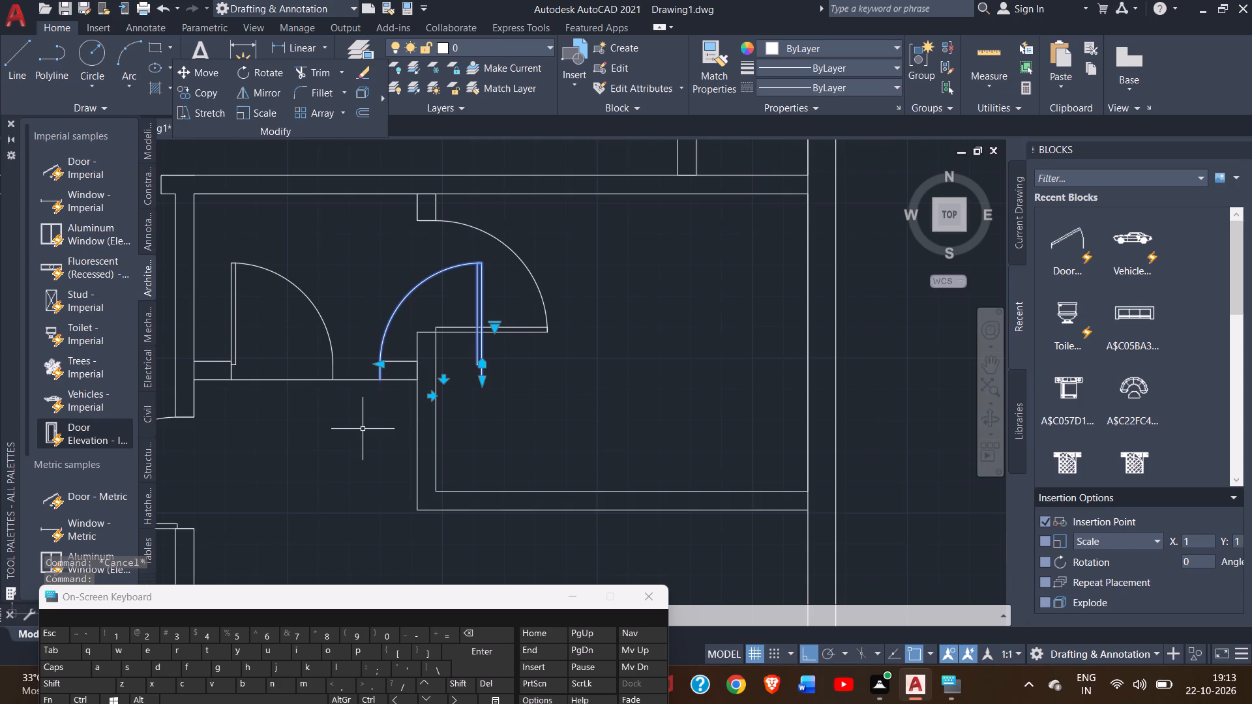
left_click(234, 342)
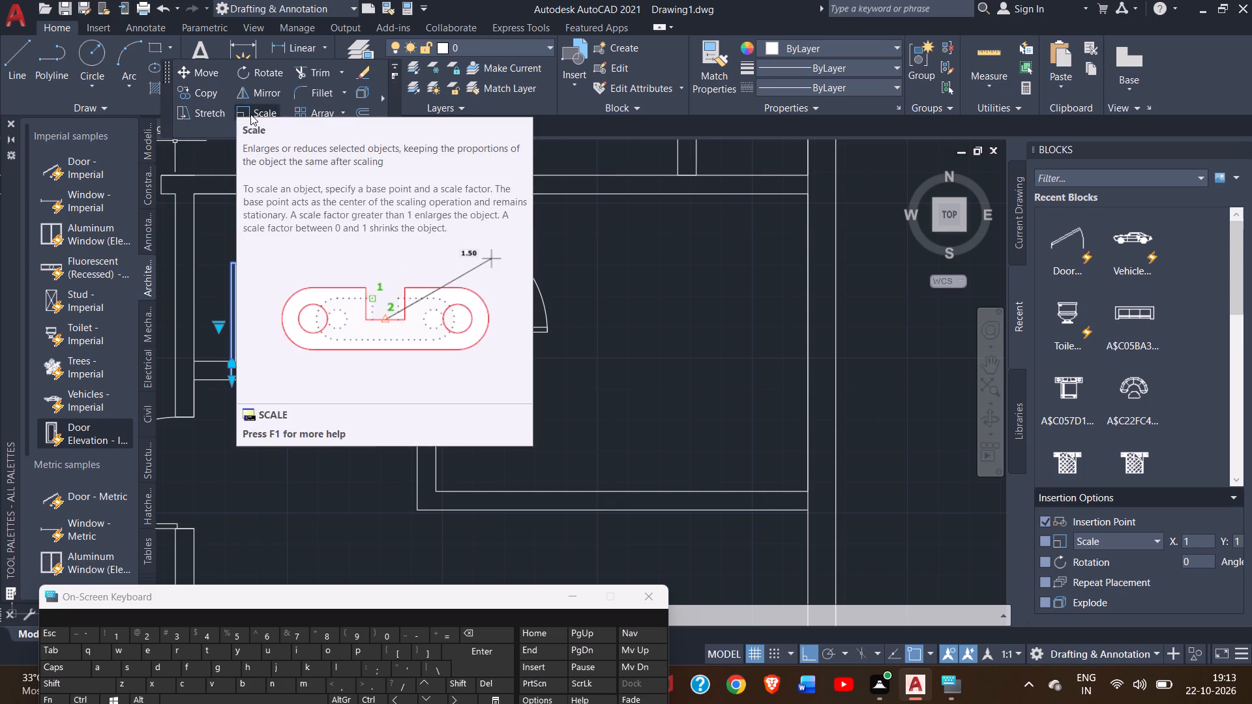
left_click(250, 114)
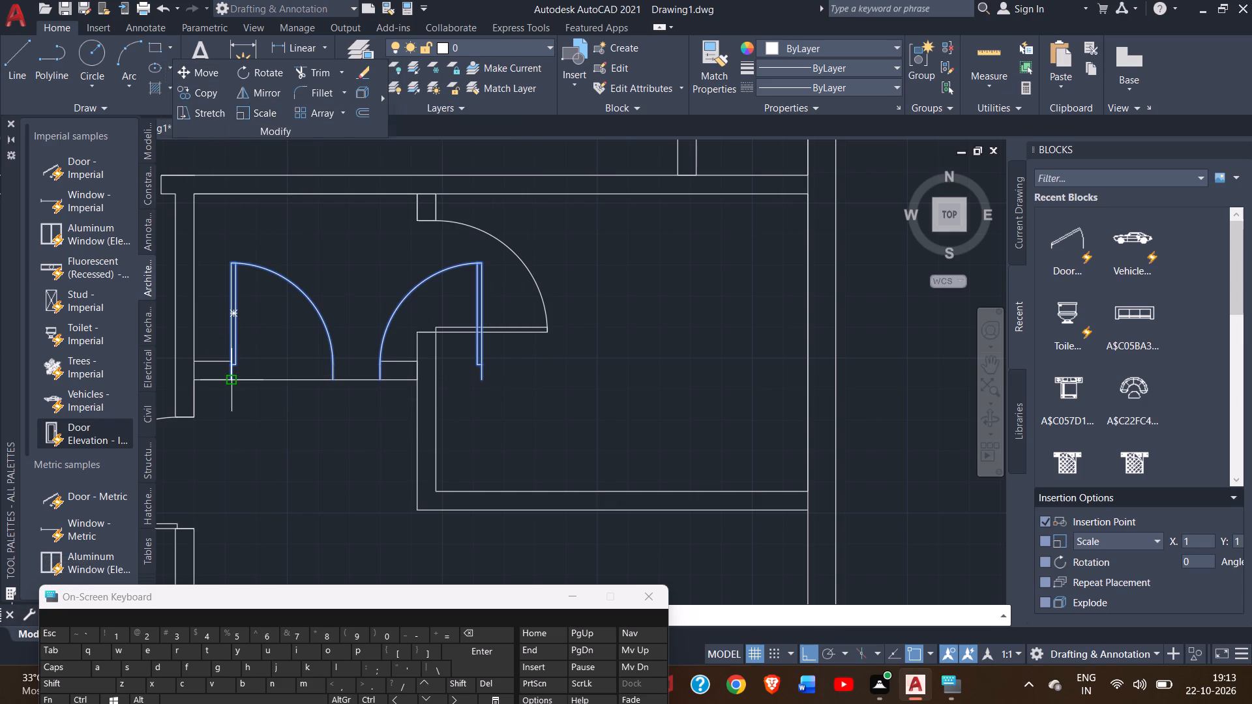
left_click(228, 379)
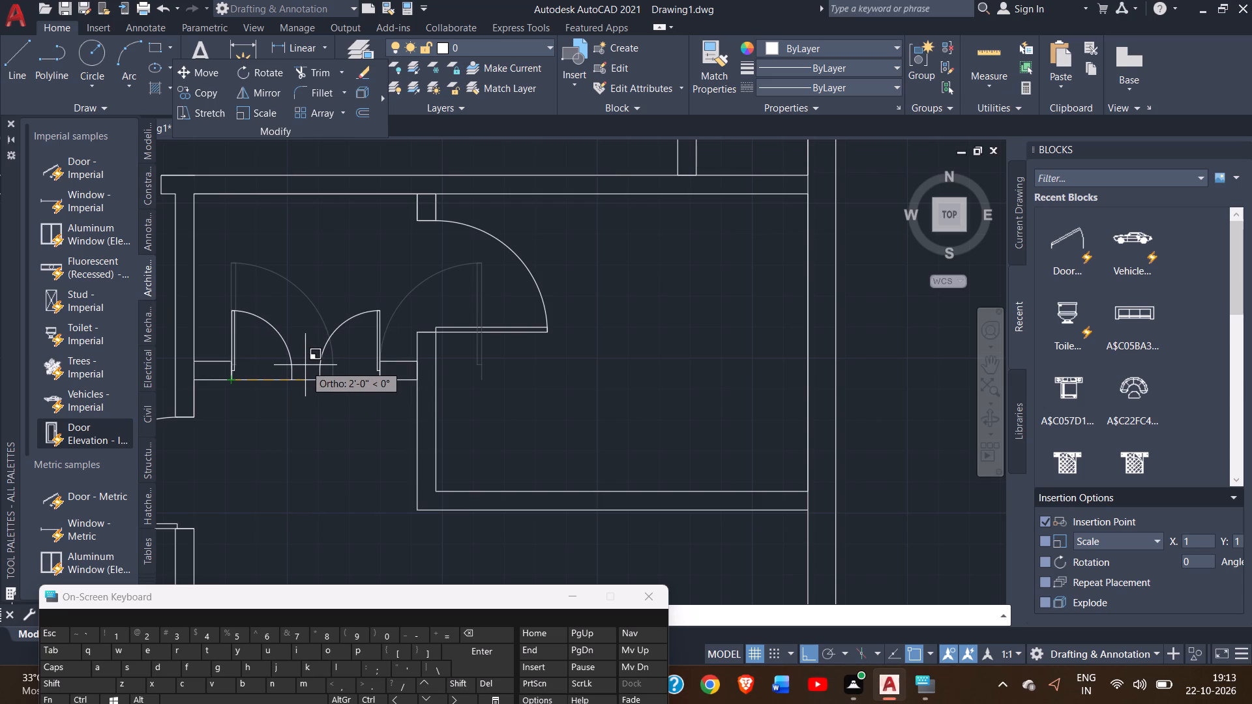
left_click(305, 364)
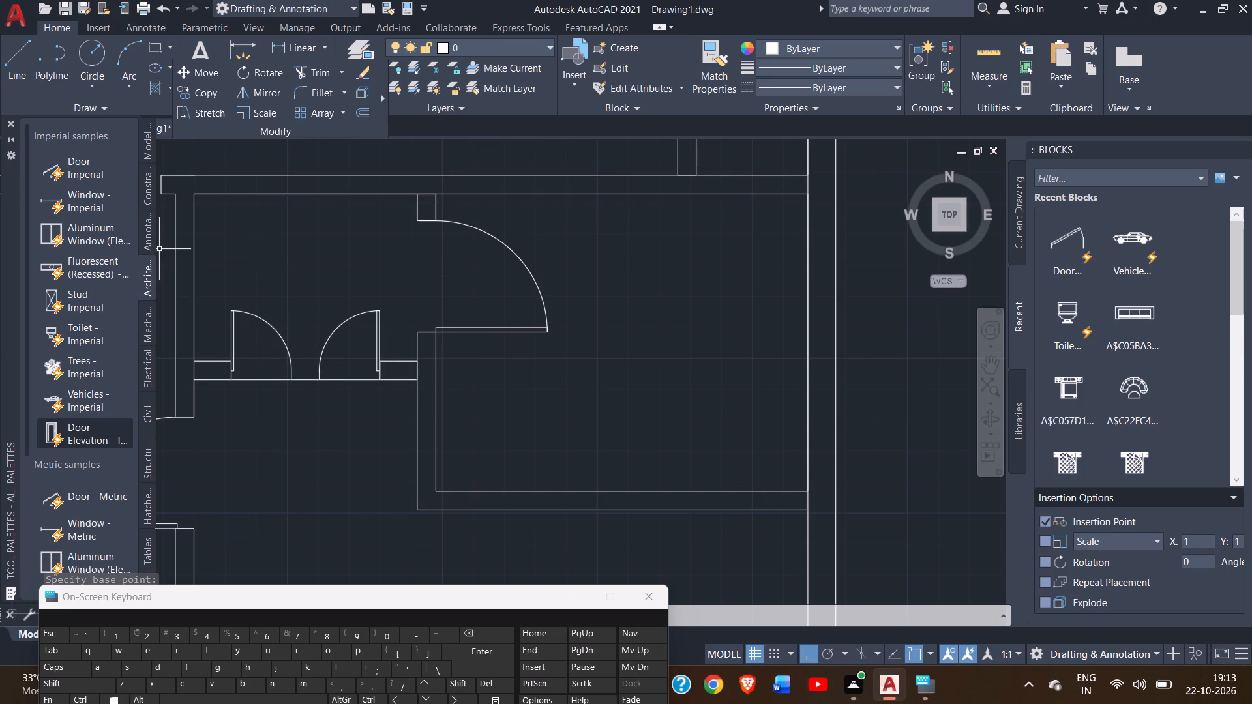
Draw a reference line from the opening's west end to its midpoint, continuing about 2'-4 1/2" vertically between the two doors.
left_click(14, 63)
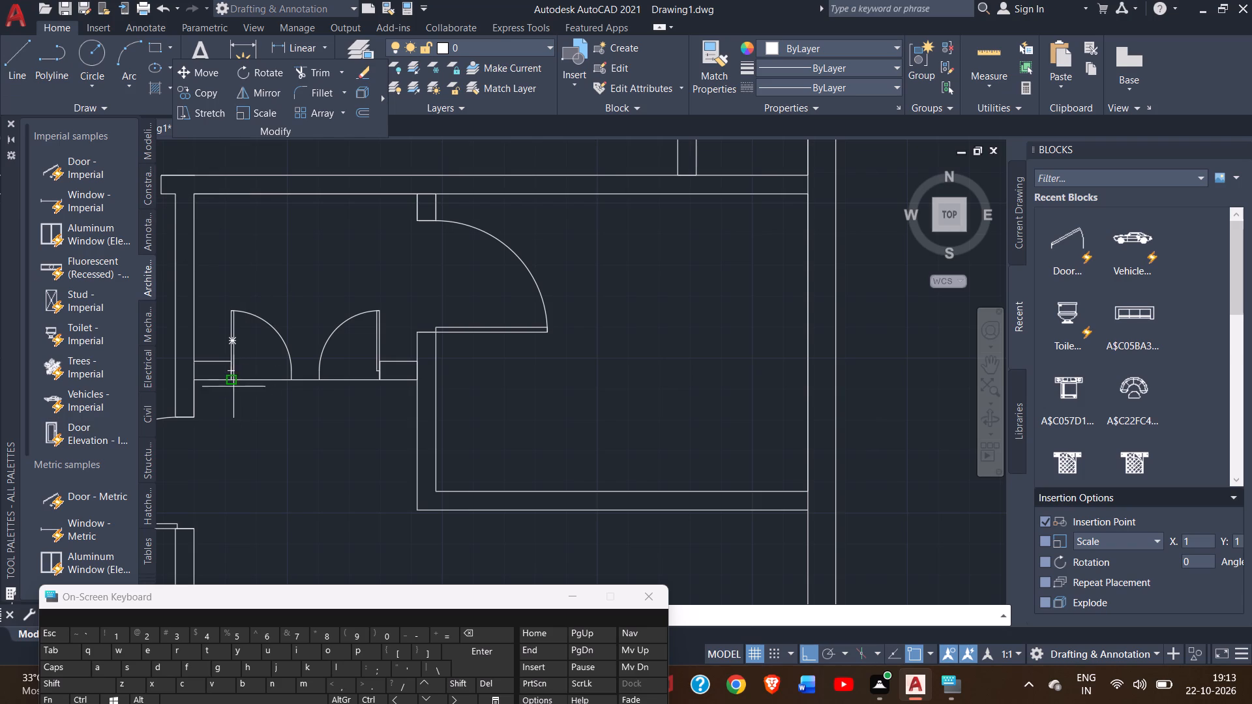
left_click_drag(230, 381, 307, 381)
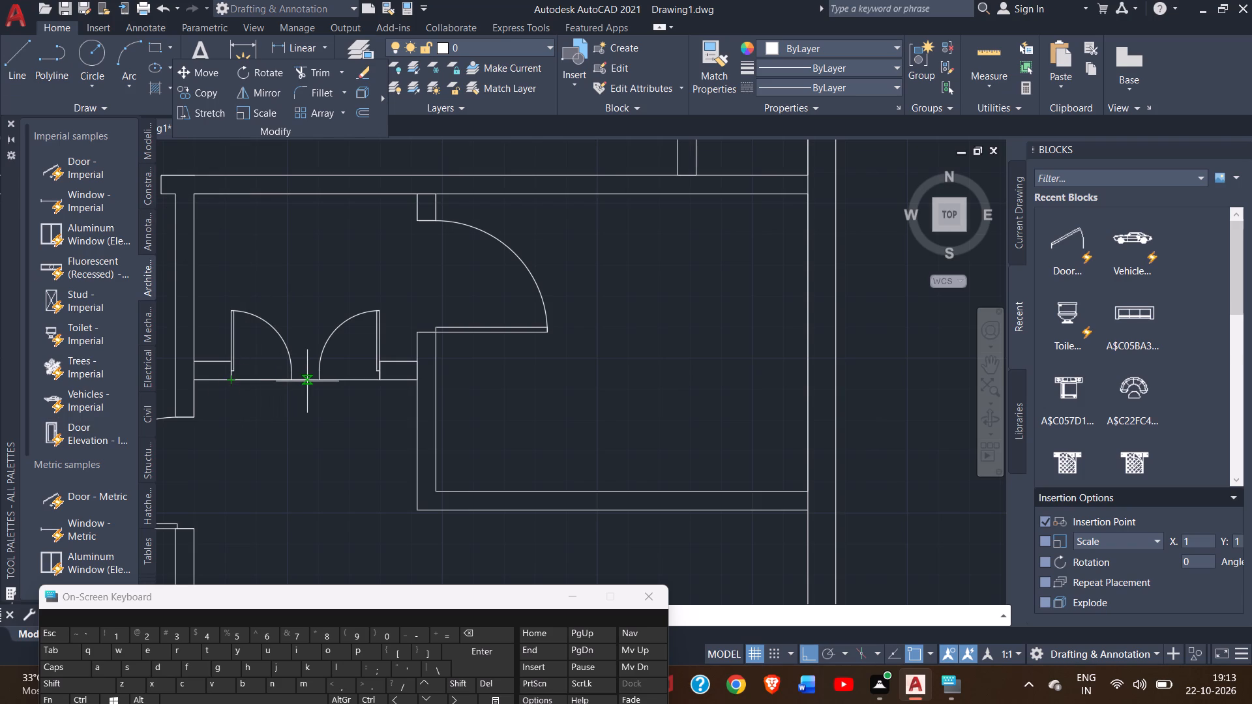
left_click_drag(307, 381, 307, 382)
left_click(307, 382)
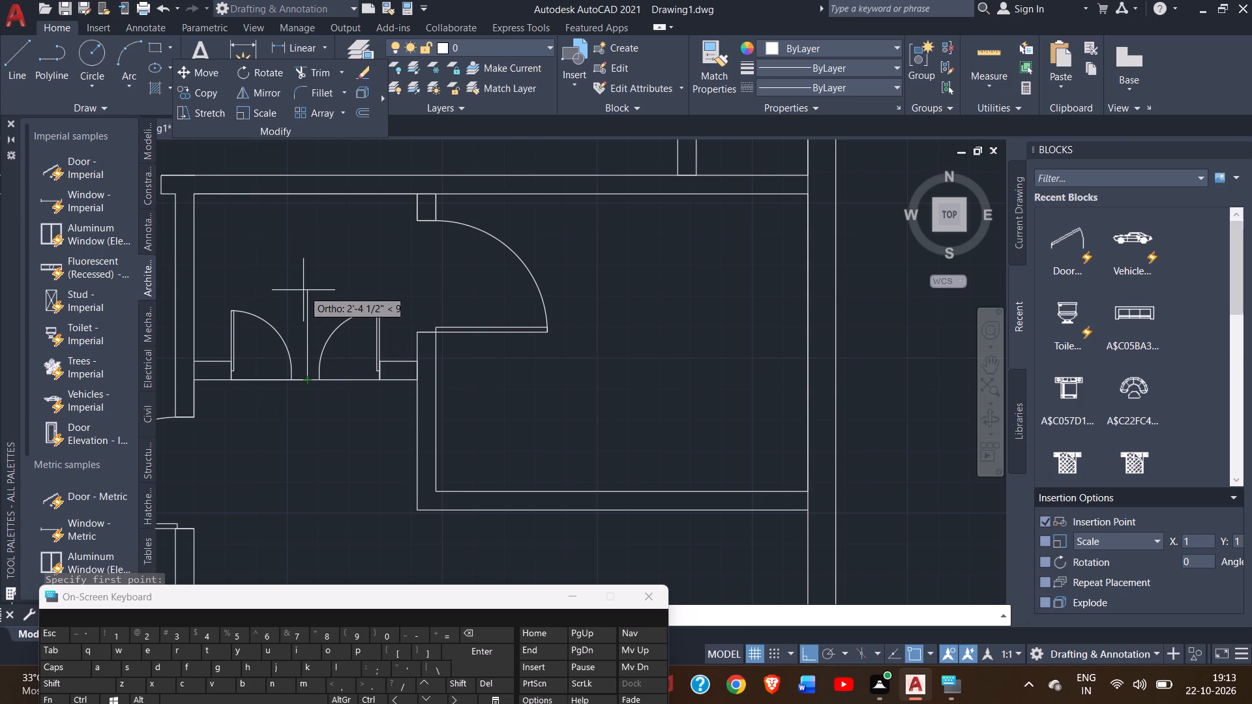
left_click(303, 287)
right_click(303, 287)
left_click(321, 295)
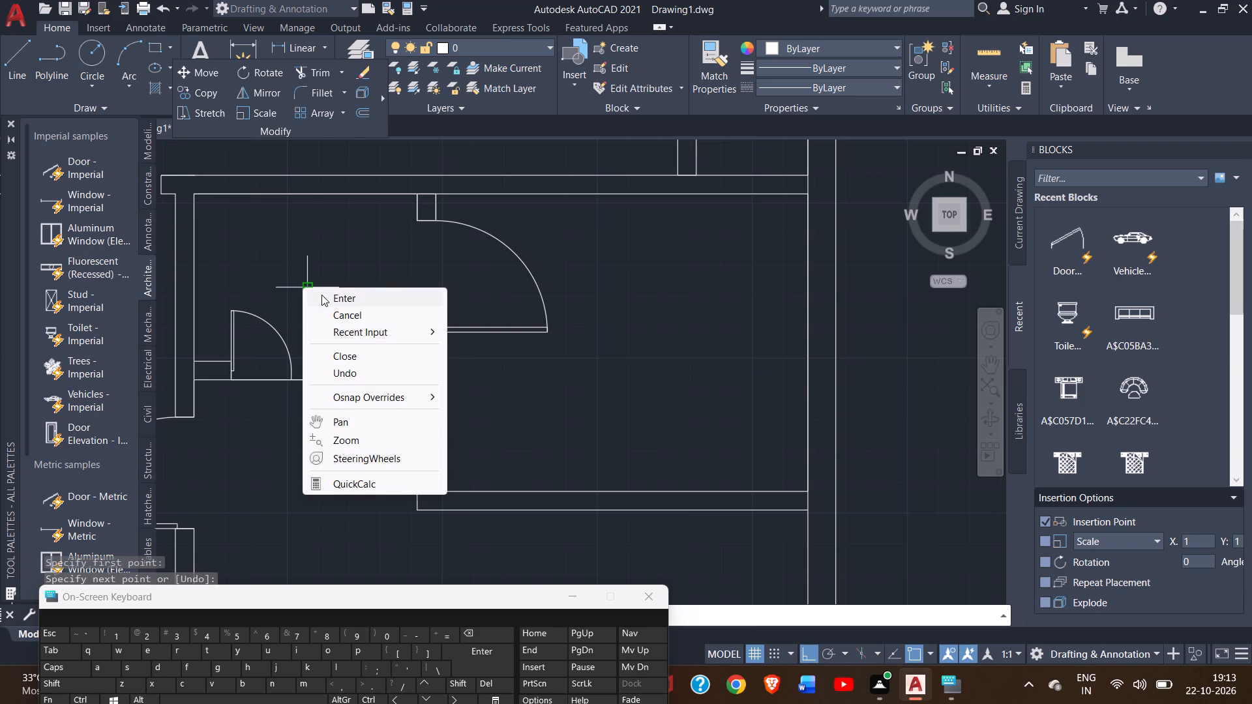
Scale the west door of the pair up slightly from its lower hinge corner, towards the vertical reference line.
left_click(269, 323)
left_click(254, 115)
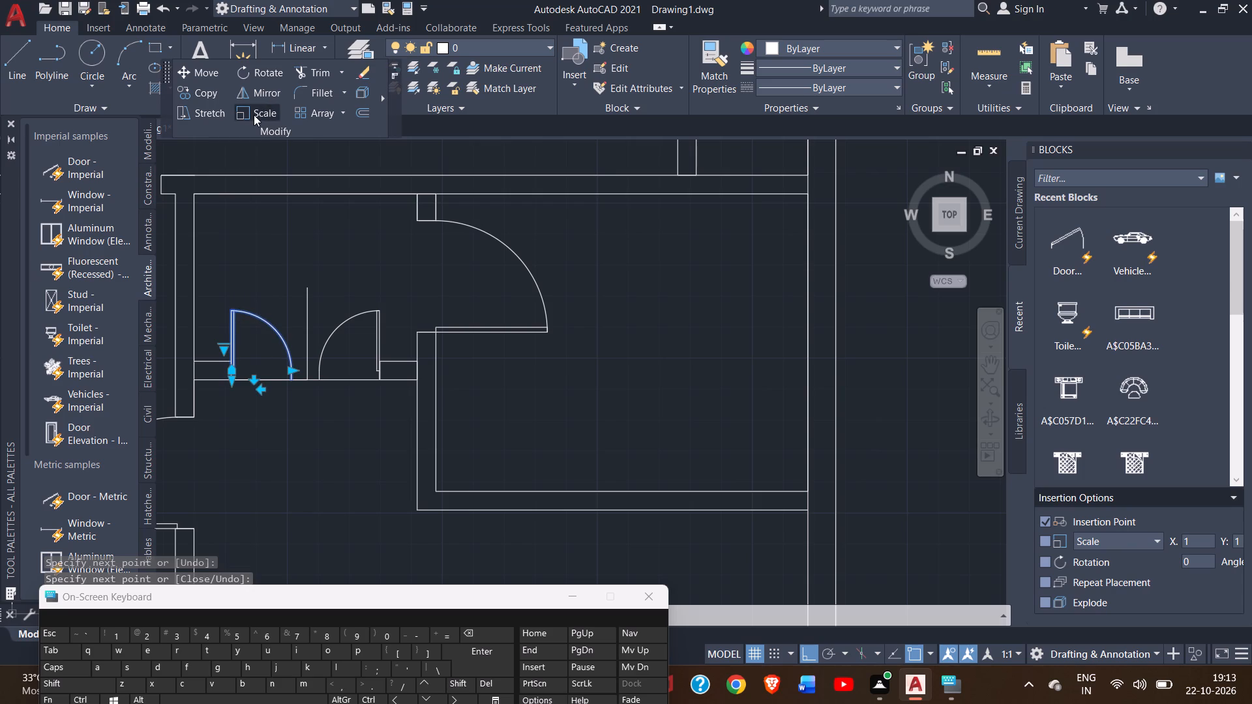
left_click(232, 383)
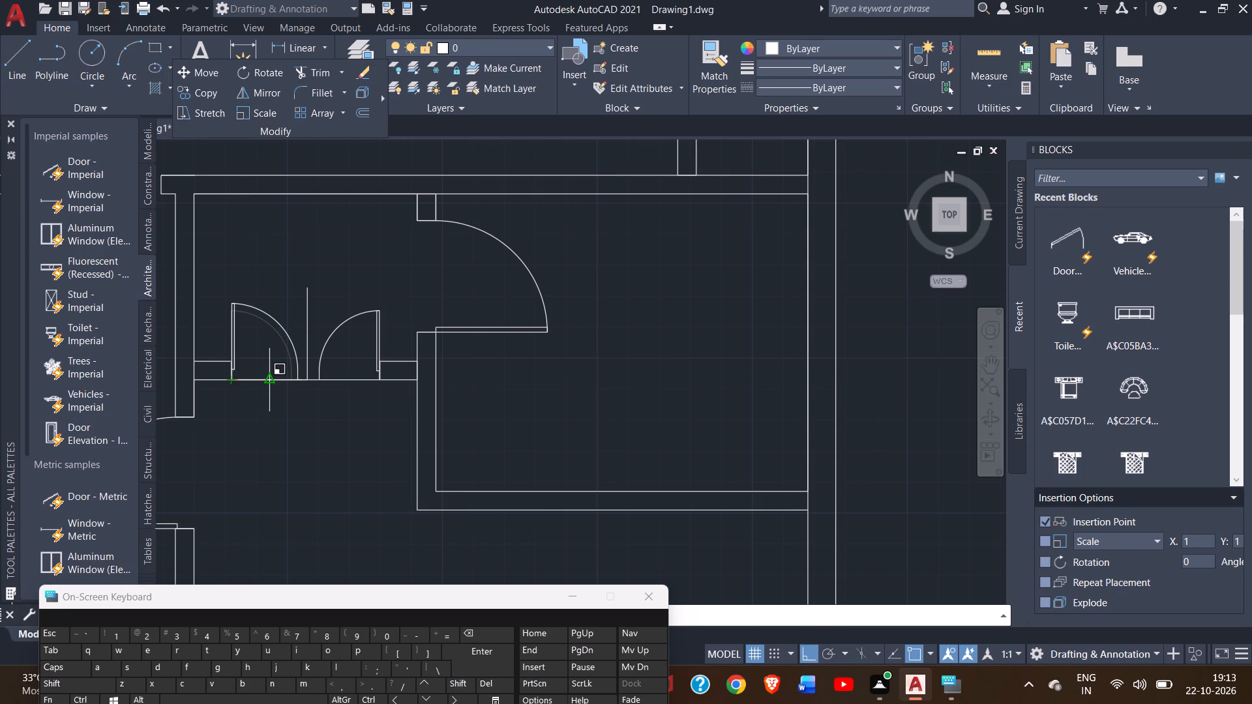
left_click(275, 377)
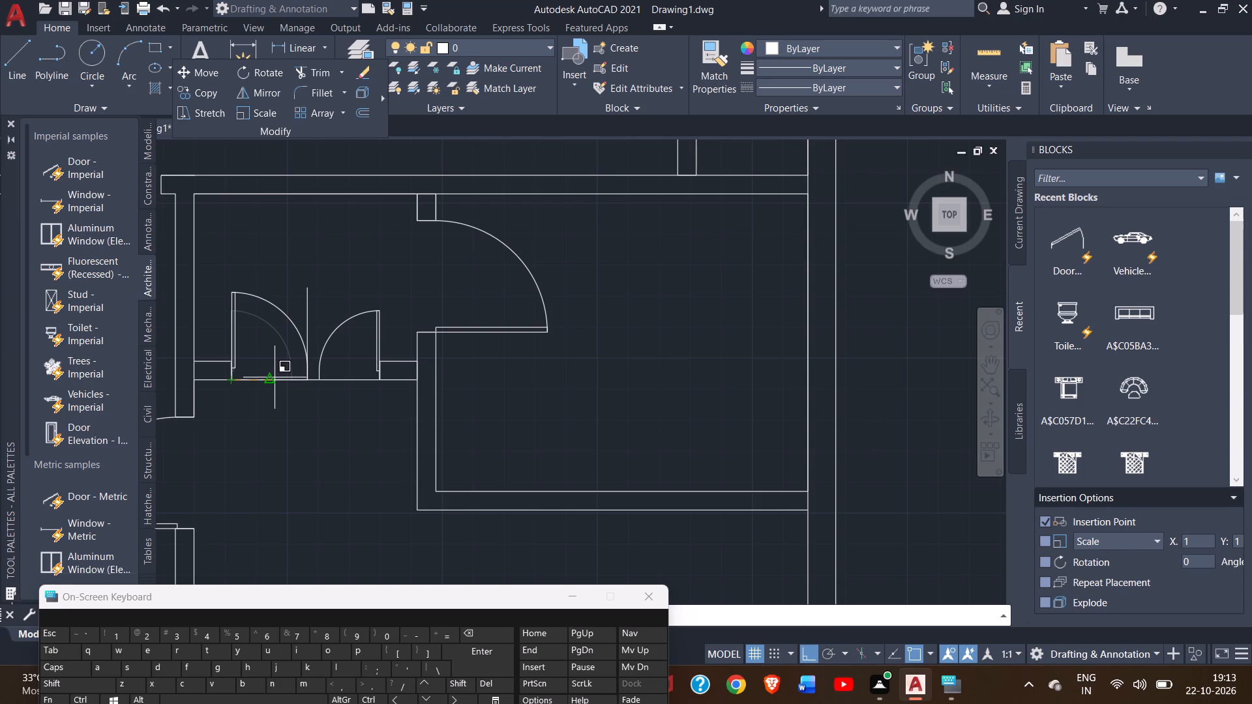
Scale the west door of the pair up from its lower hinge corner until its swing meets the vertical reference line.
left_click(286, 333)
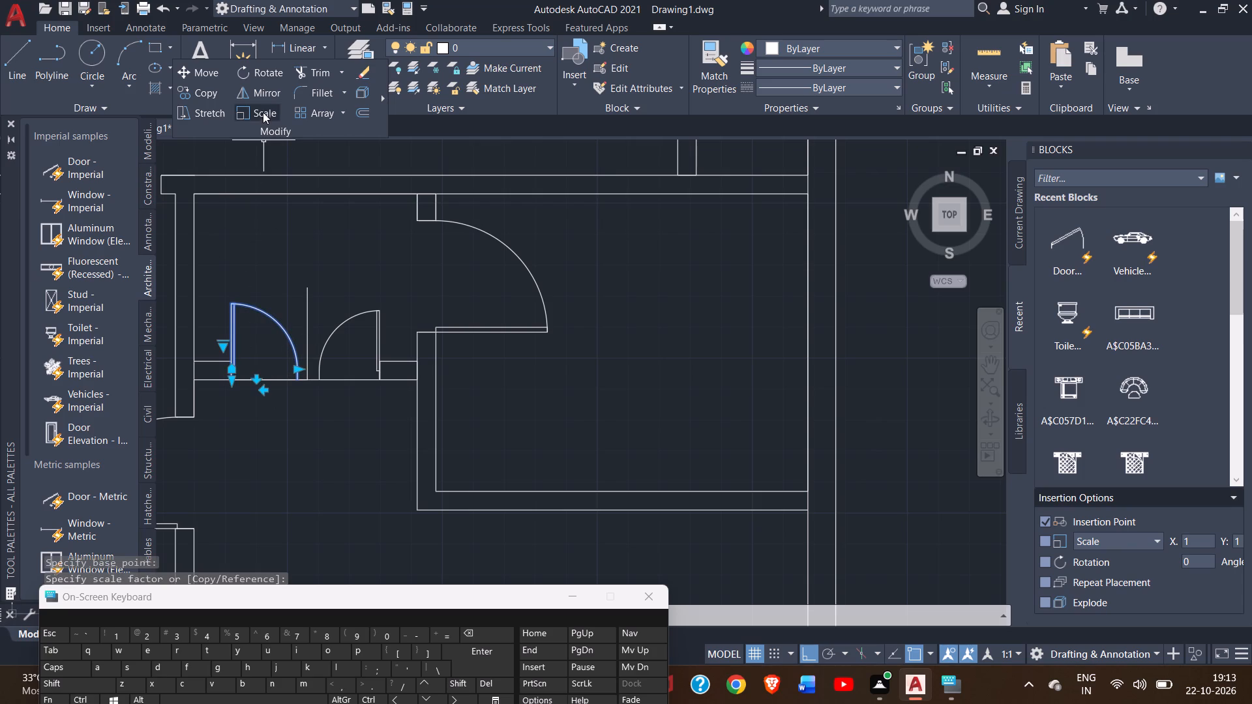
left_click(262, 111)
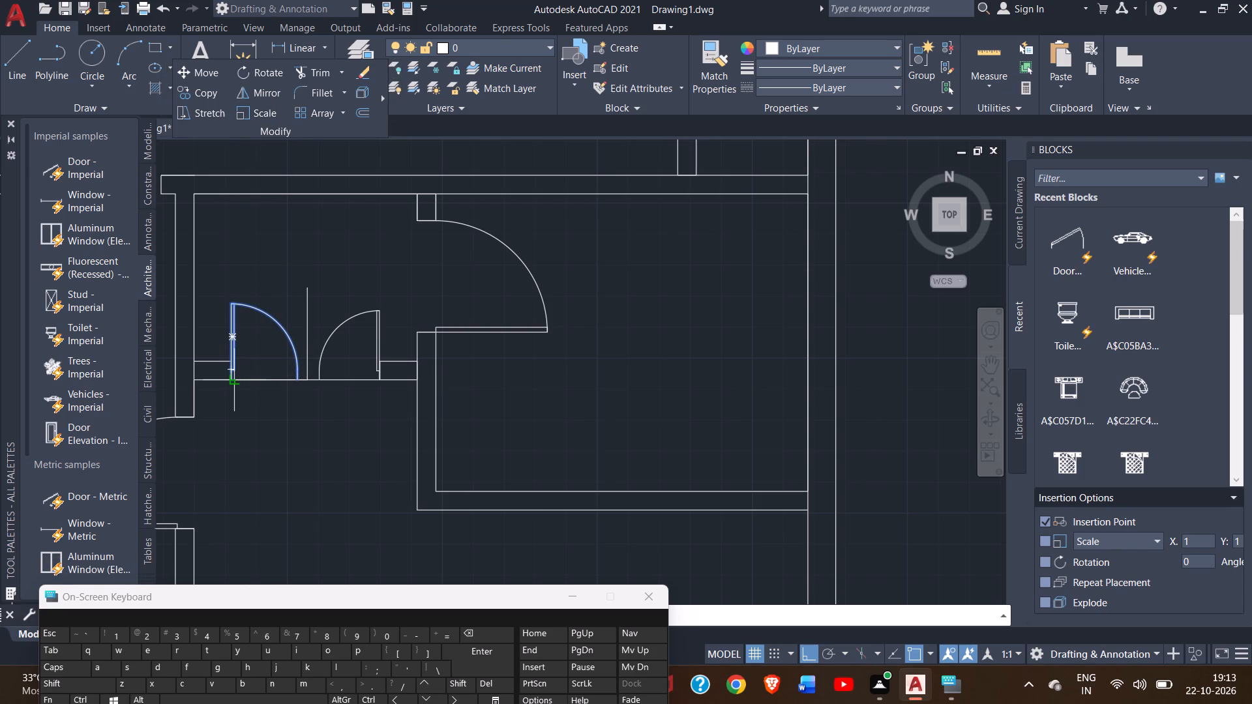
left_click_drag(234, 375, 235, 375)
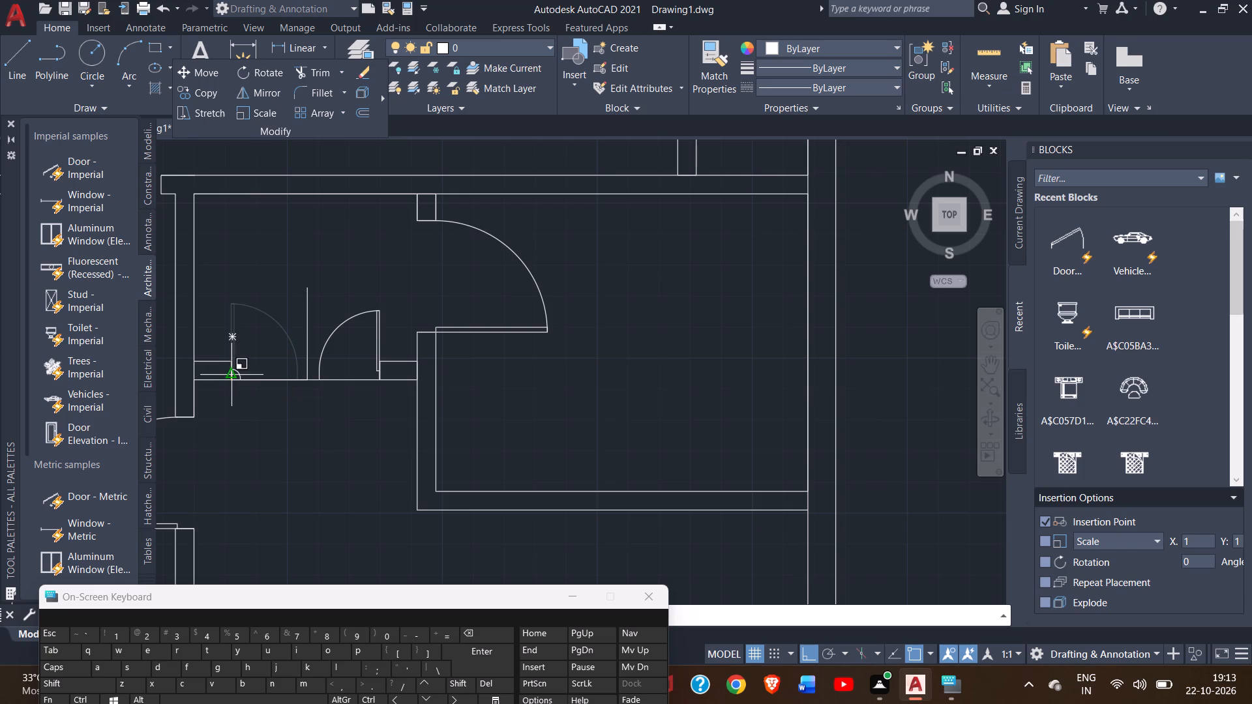
left_click_drag(235, 375, 273, 370)
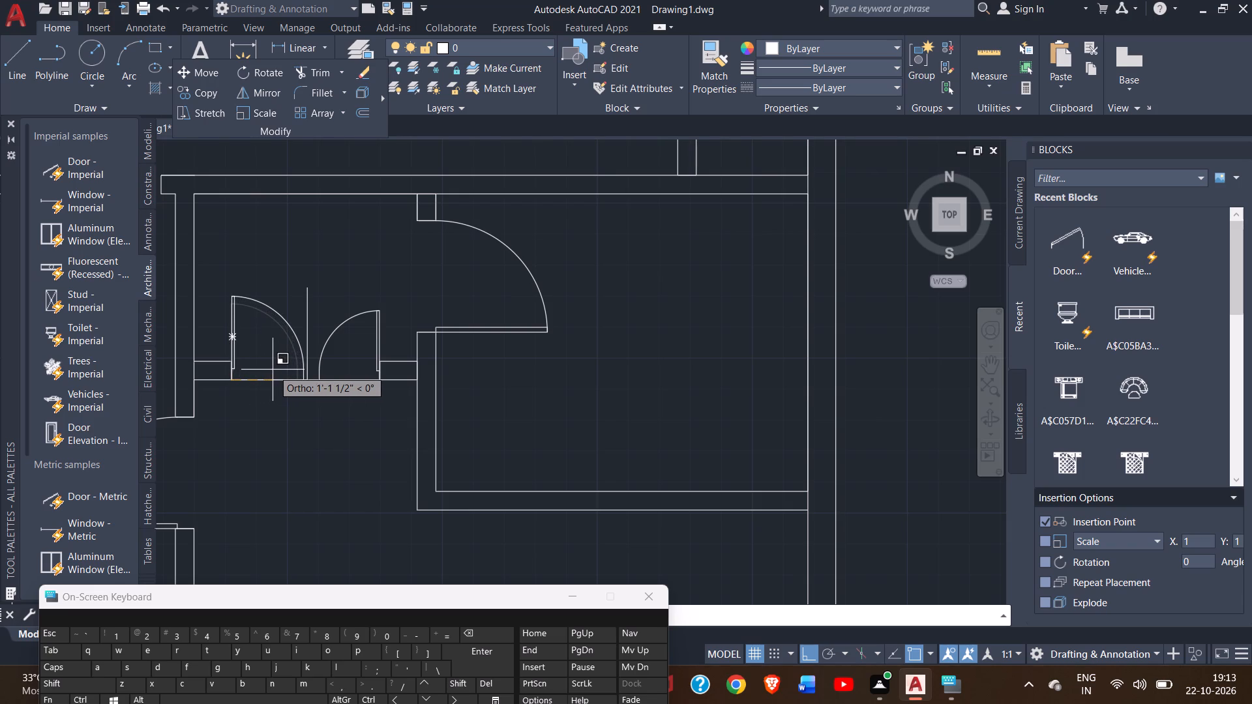
left_click_drag(273, 370, 275, 366)
left_click(275, 366)
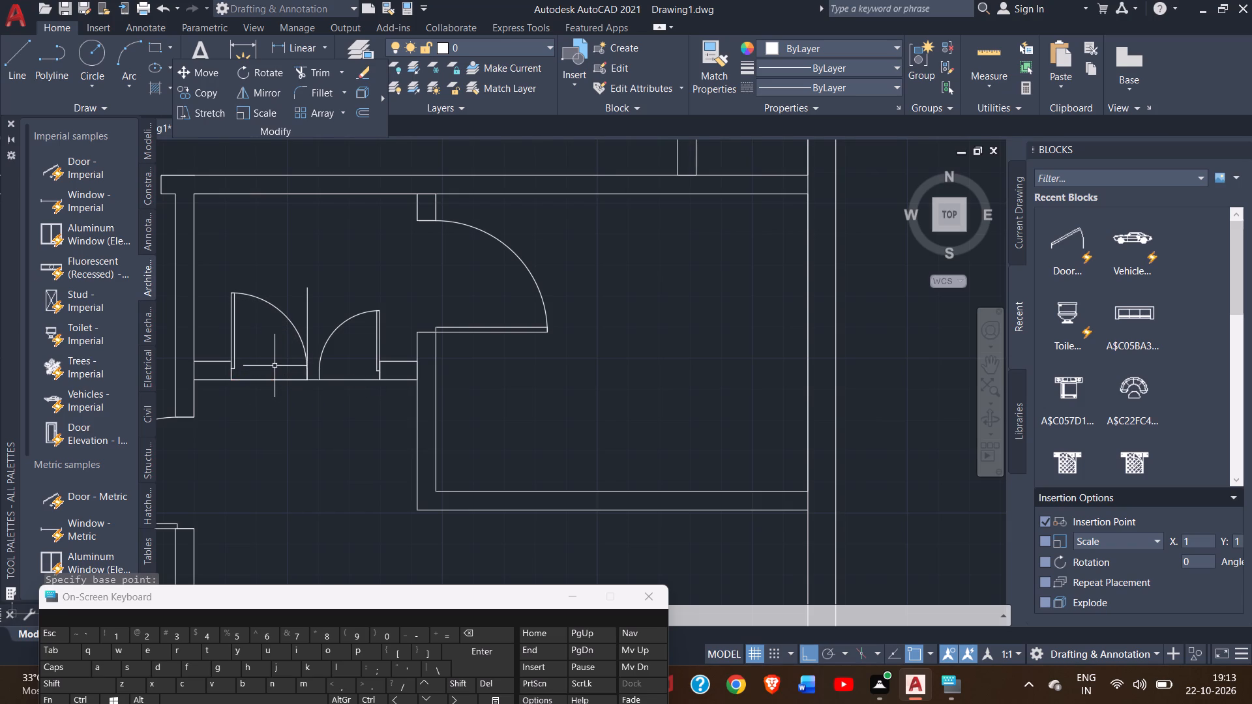
Scale the east door of the pair up from its lower hinge corner until its swing meets the vertical reference line.
left_click(326, 342)
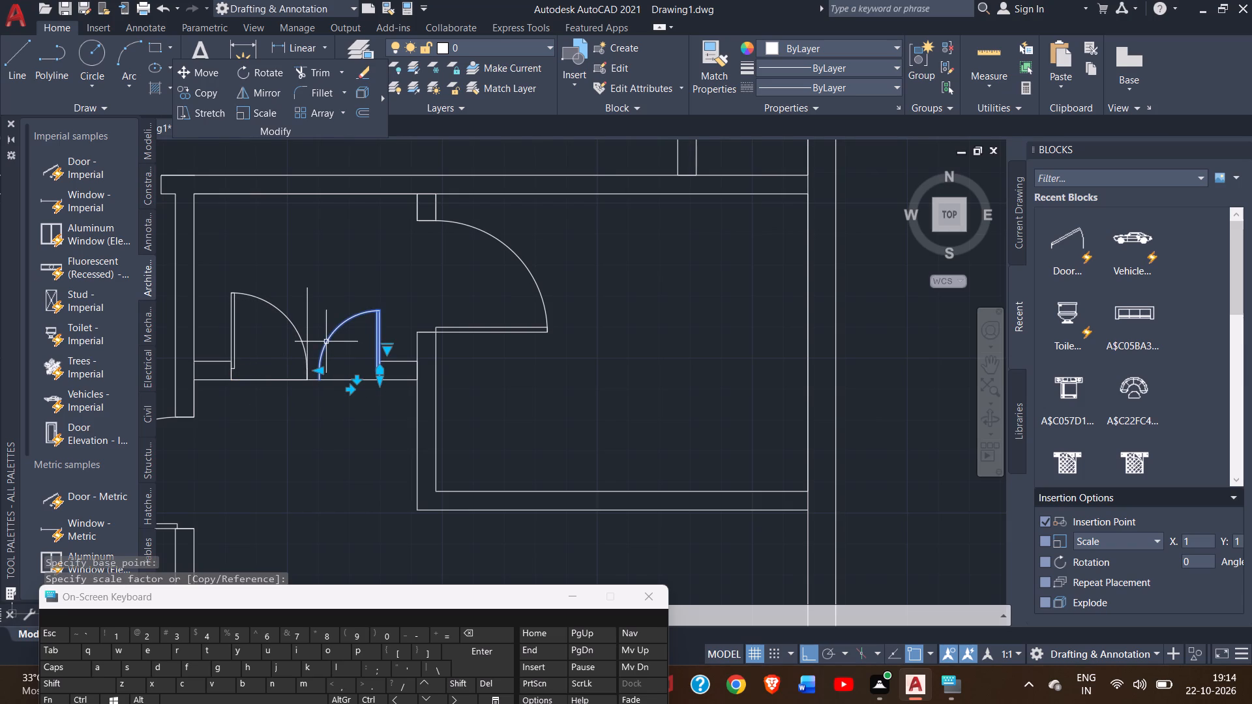
left_click(268, 108)
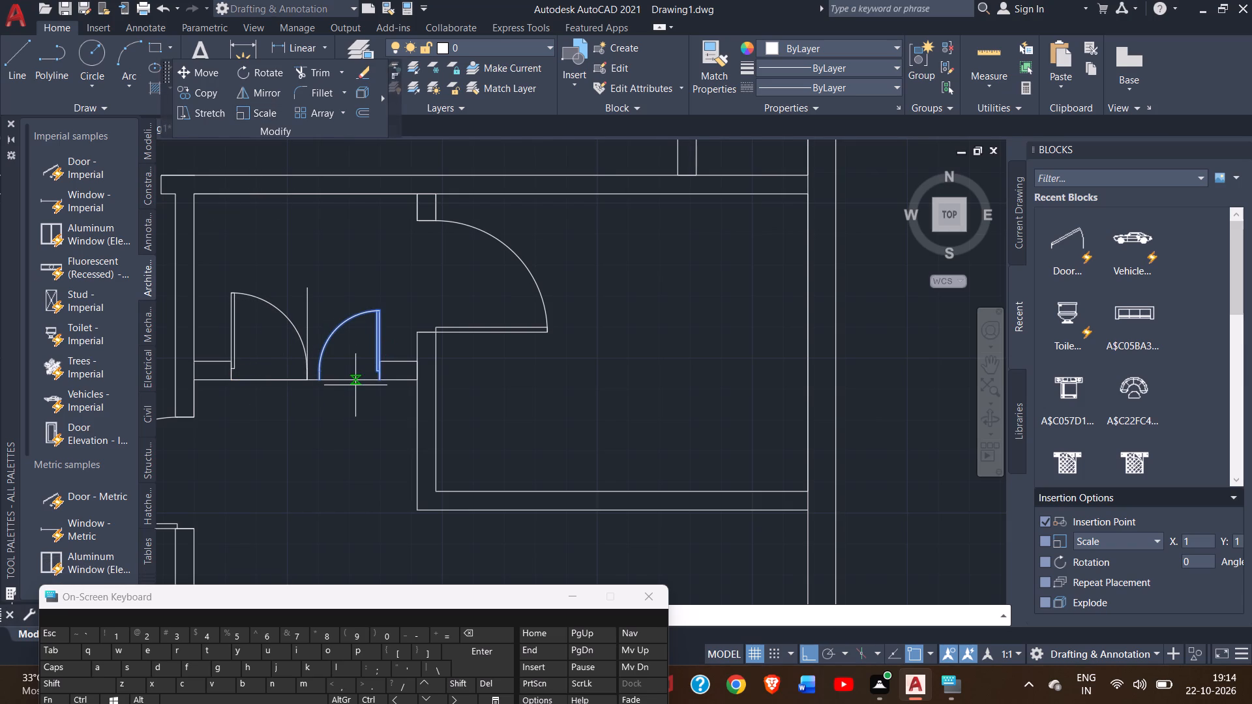
left_click_drag(379, 380, 371, 371)
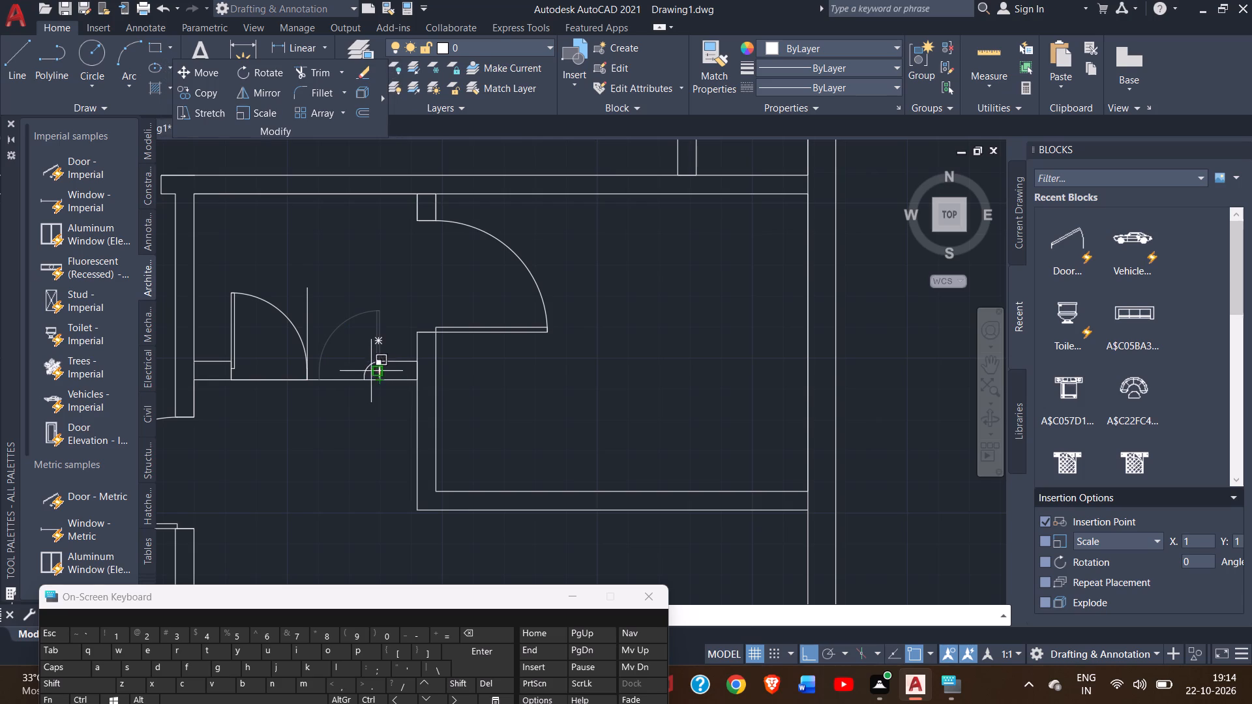
left_click_drag(371, 371, 351, 338)
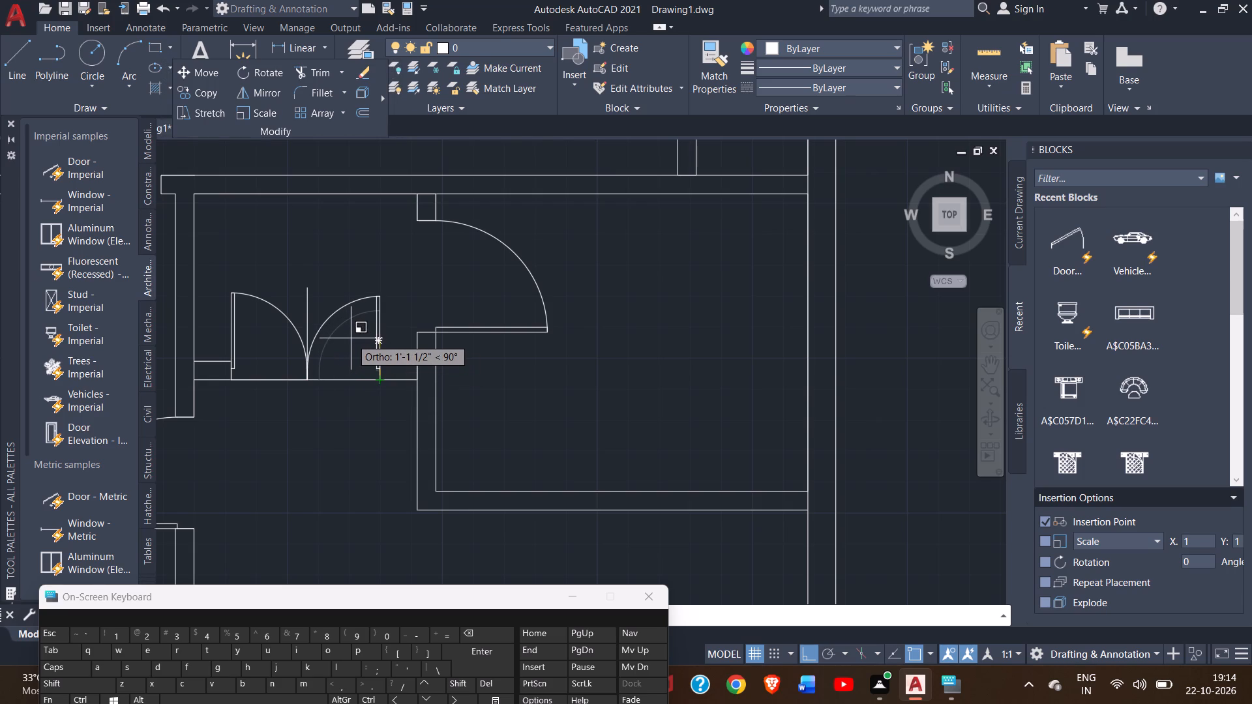
left_click(351, 338)
Delete the vertical reference line between the two leaves of the double door.
scroll(338, 411, "down", 1, "ctrl")
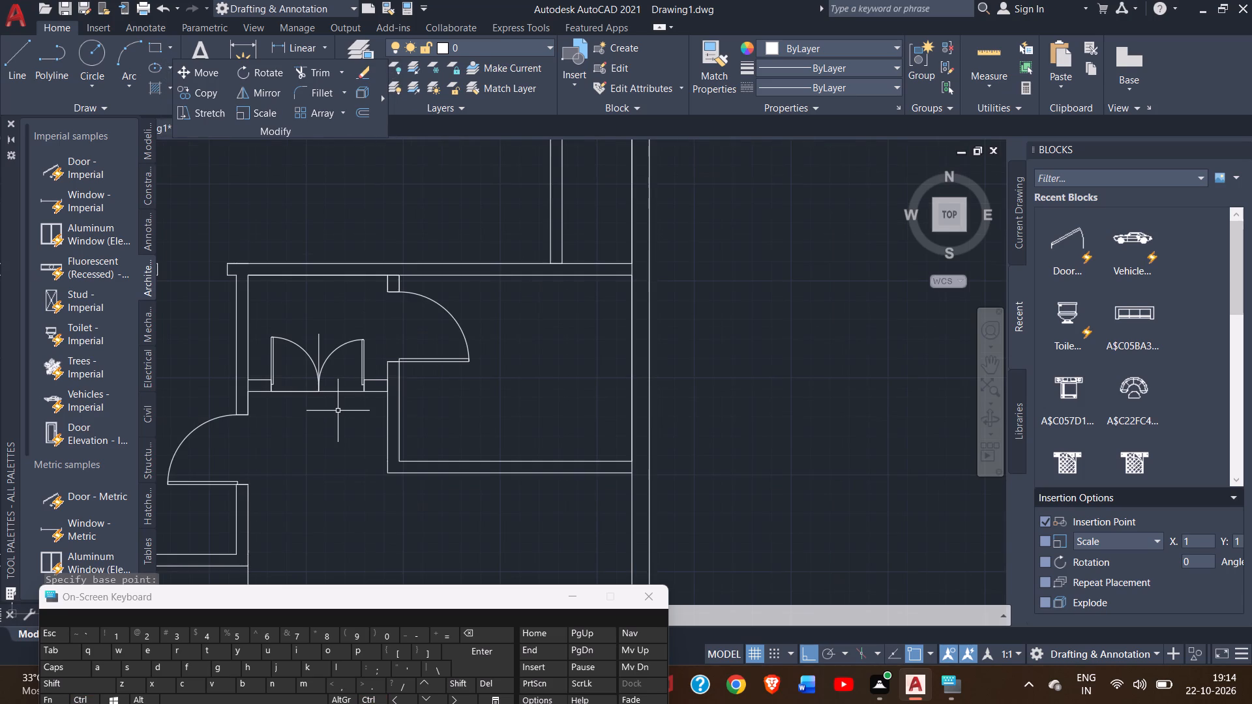
right_click(338, 411)
left_click(338, 415)
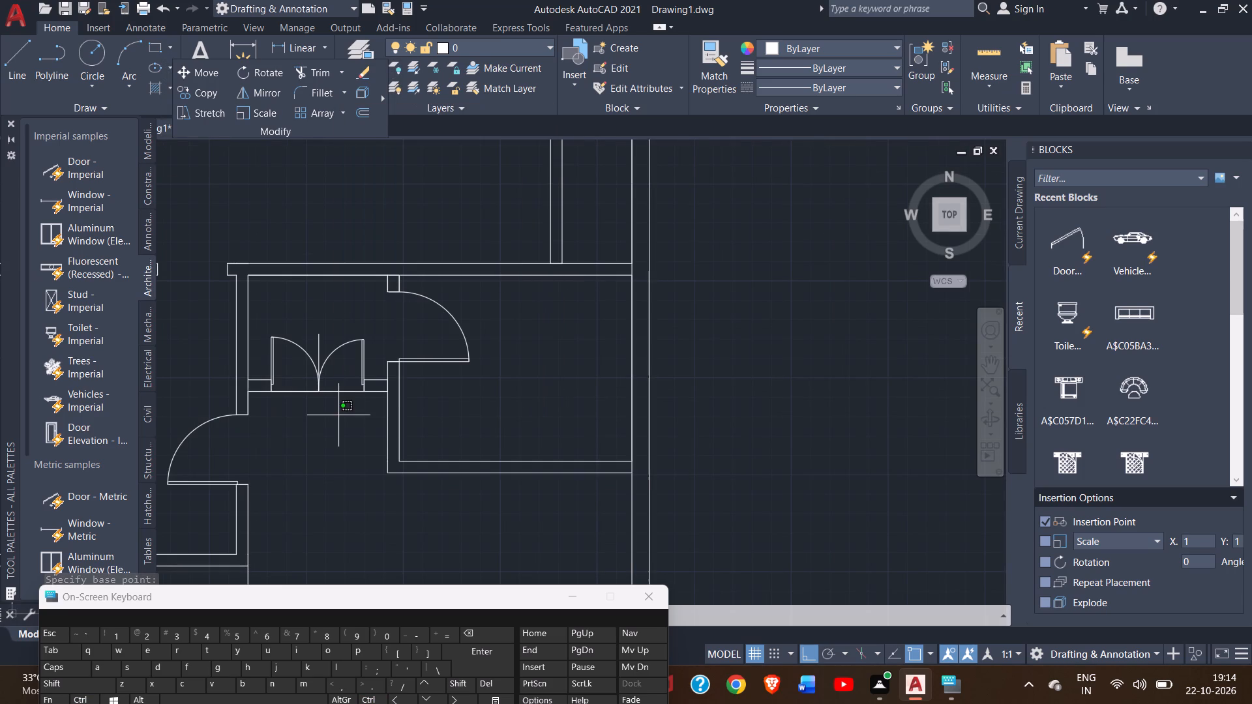
left_click(338, 415)
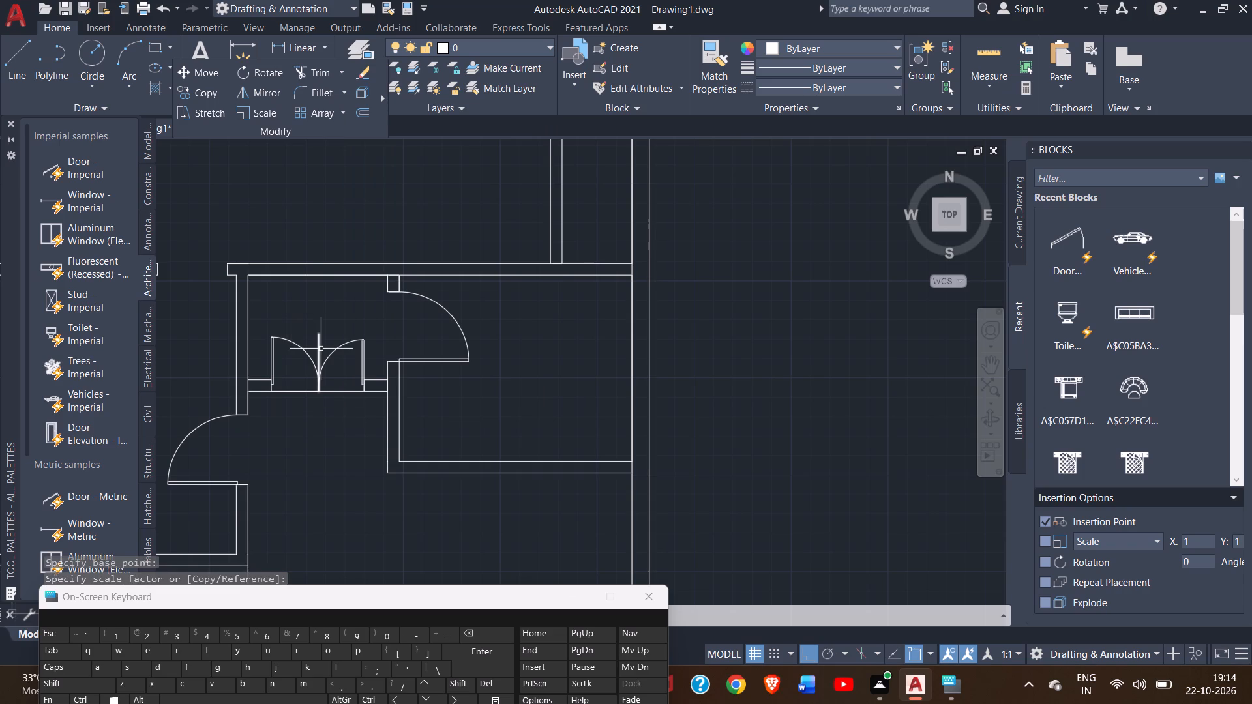
left_click(317, 336)
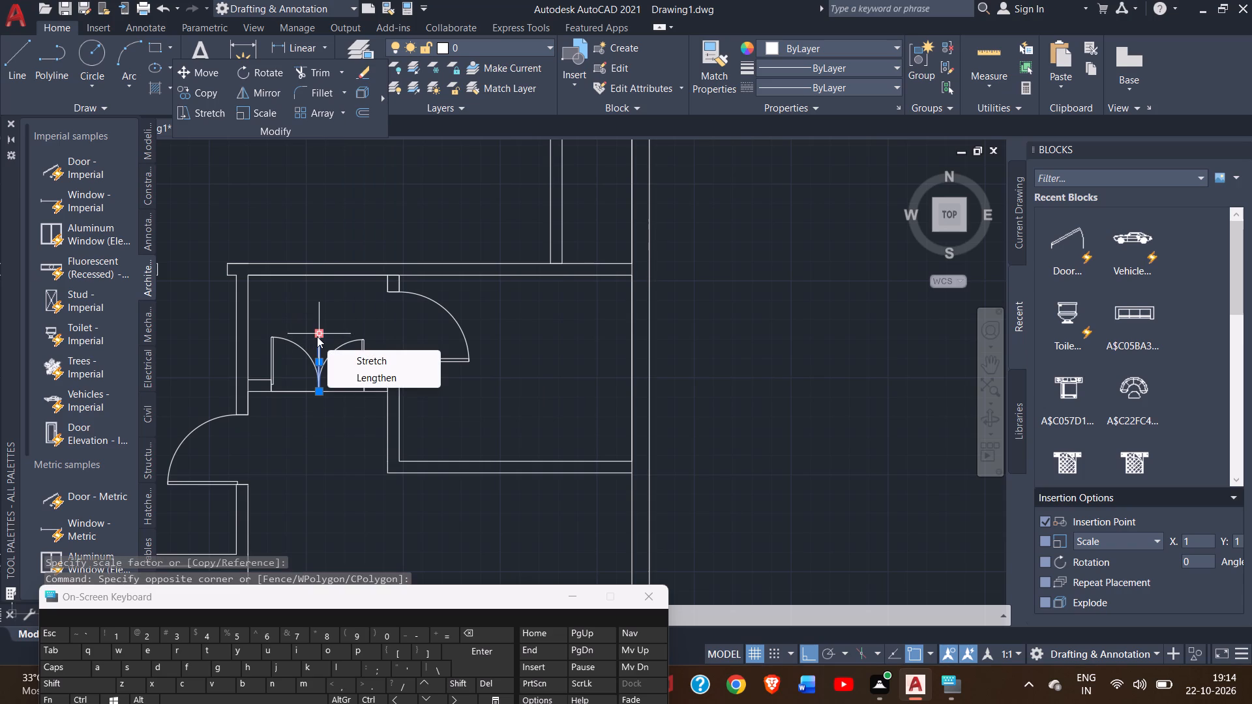
key("Delete")
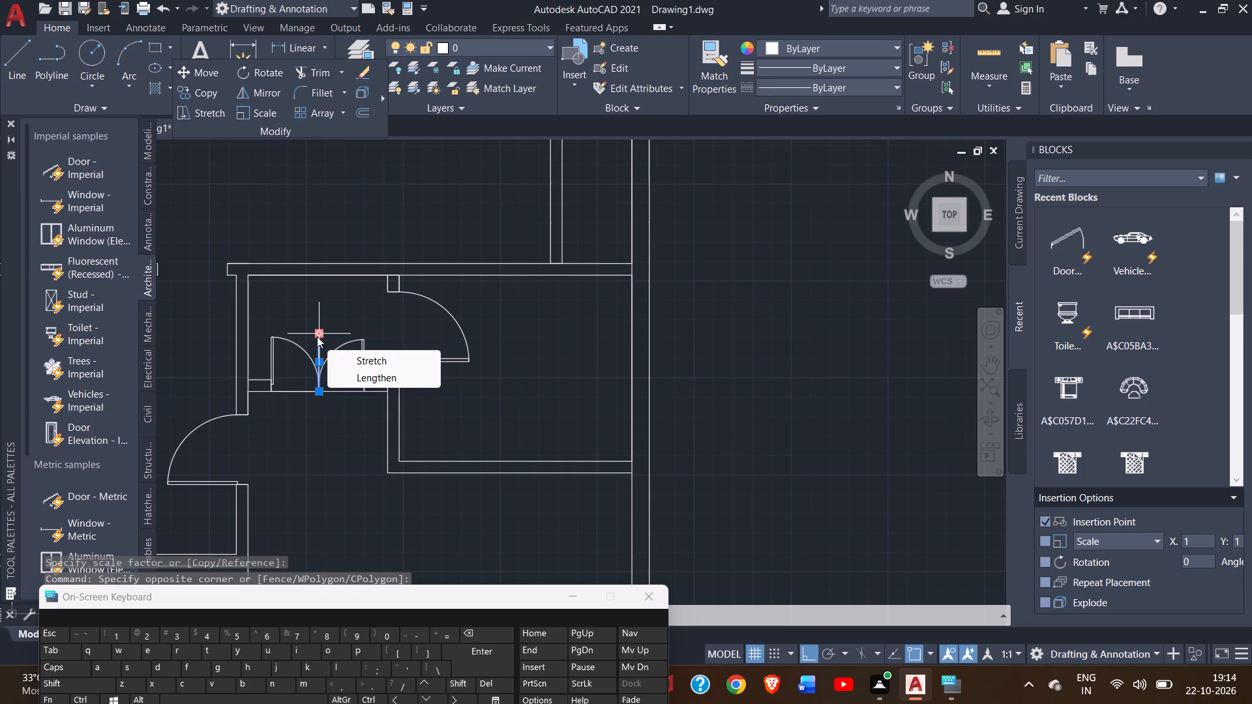
key("Delete")
left_click(302, 424)
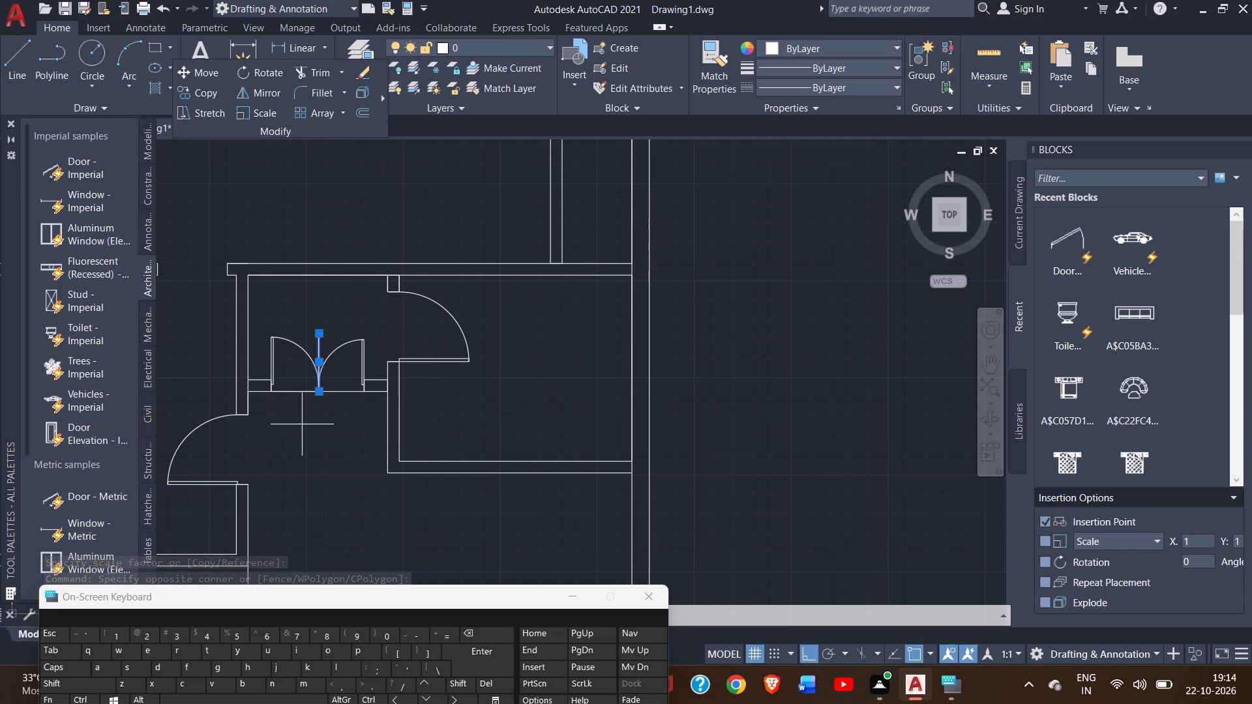
key("Delete")
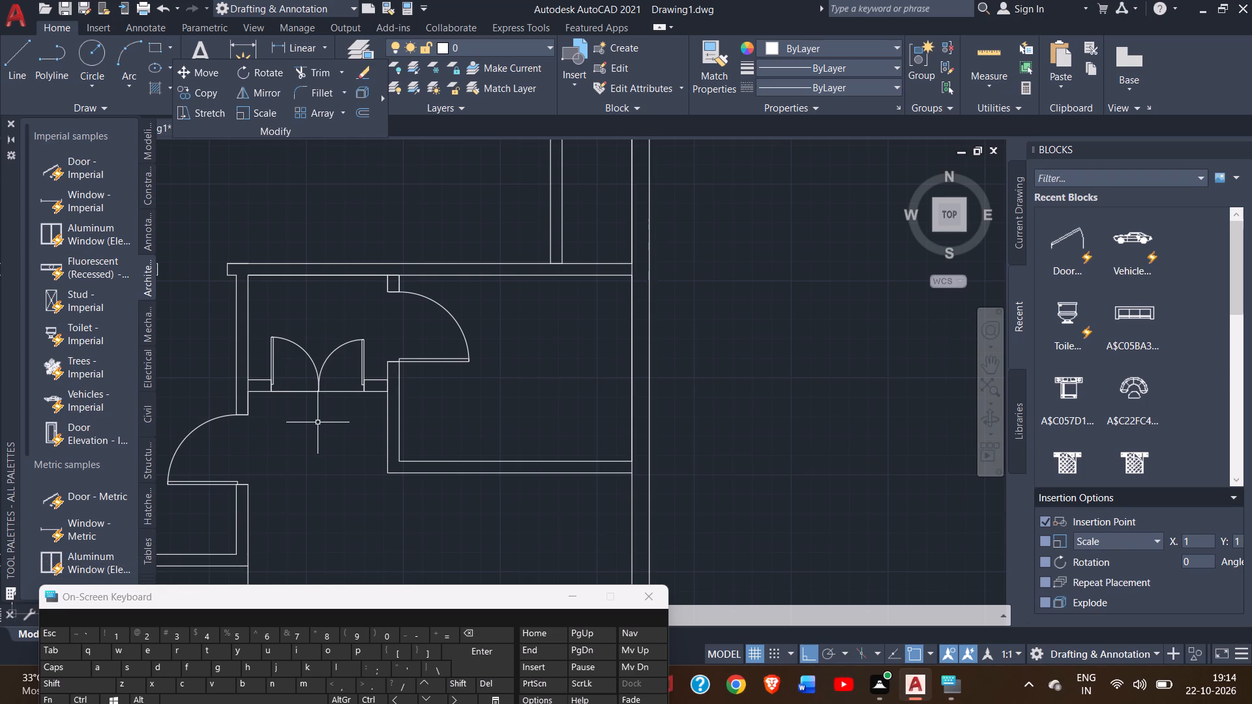
Draw a short line closing the east end of the partition between the two small rooms on the plan's west side.
scroll(318, 422, "down", 3, "ctrl")
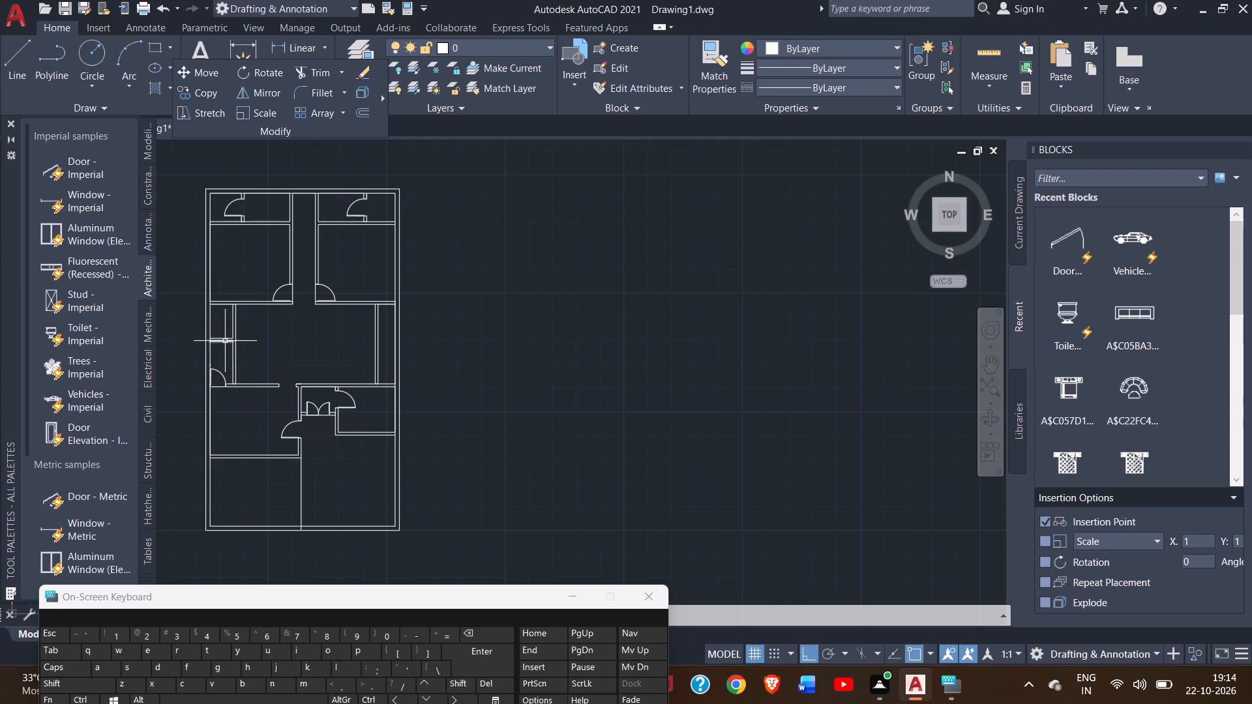
scroll(225, 341, "up", 3, "ctrl")
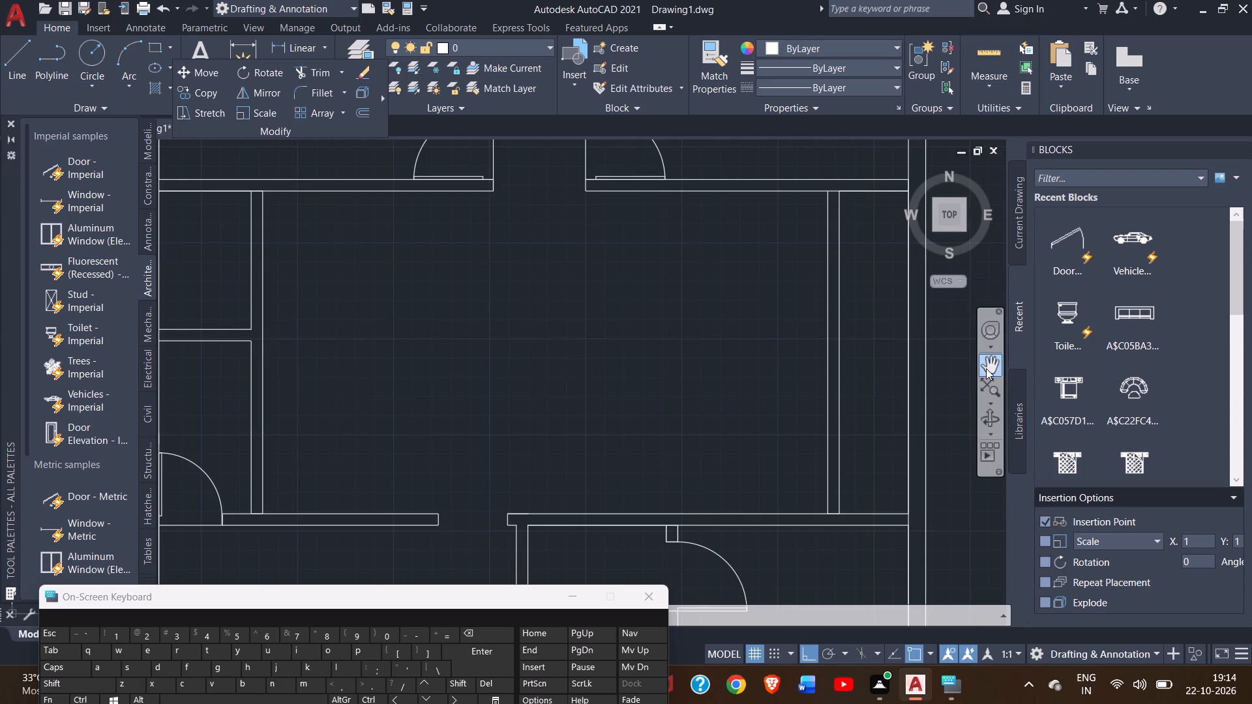
left_click(986, 368)
left_click_drag(625, 389, 758, 397)
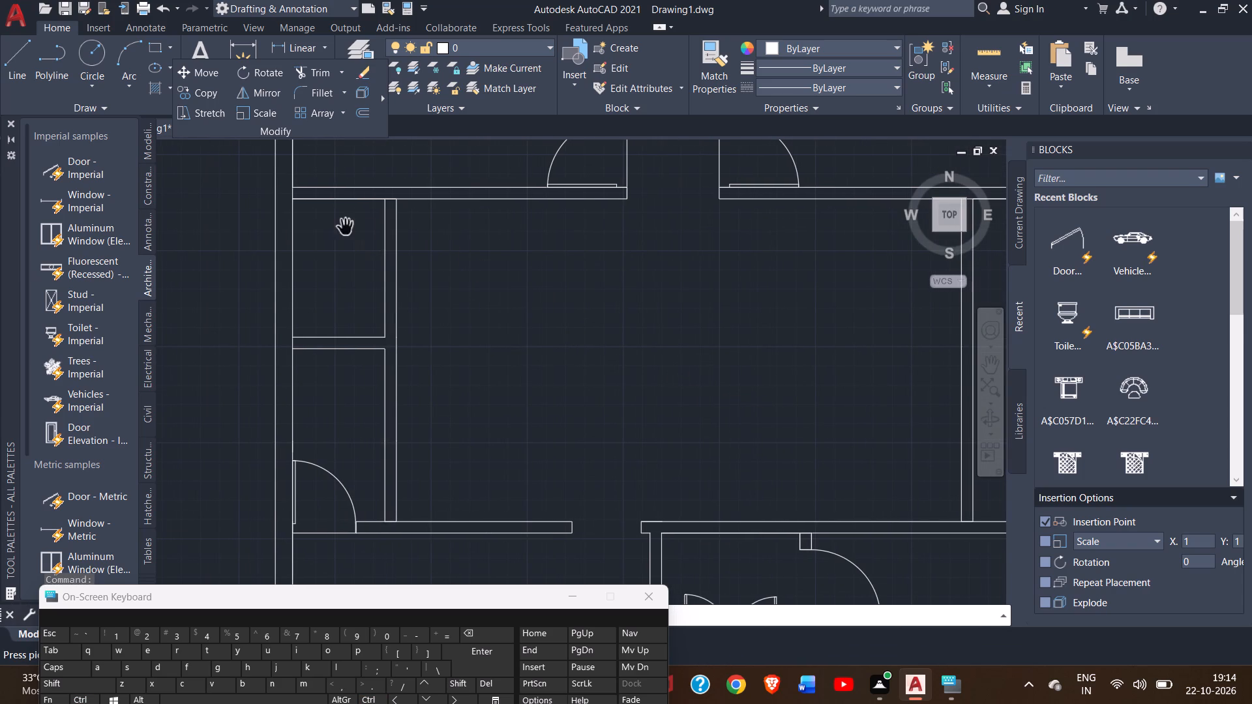
left_click(25, 57)
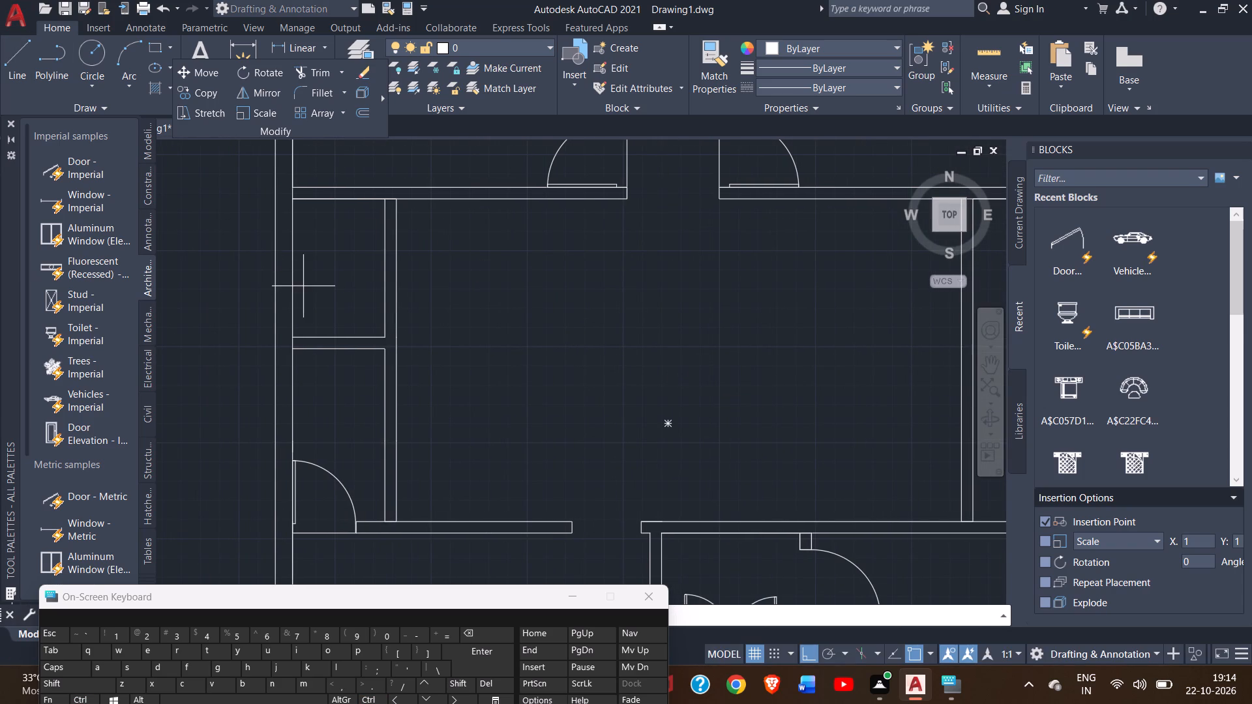
left_click_drag(381, 336, 382, 351)
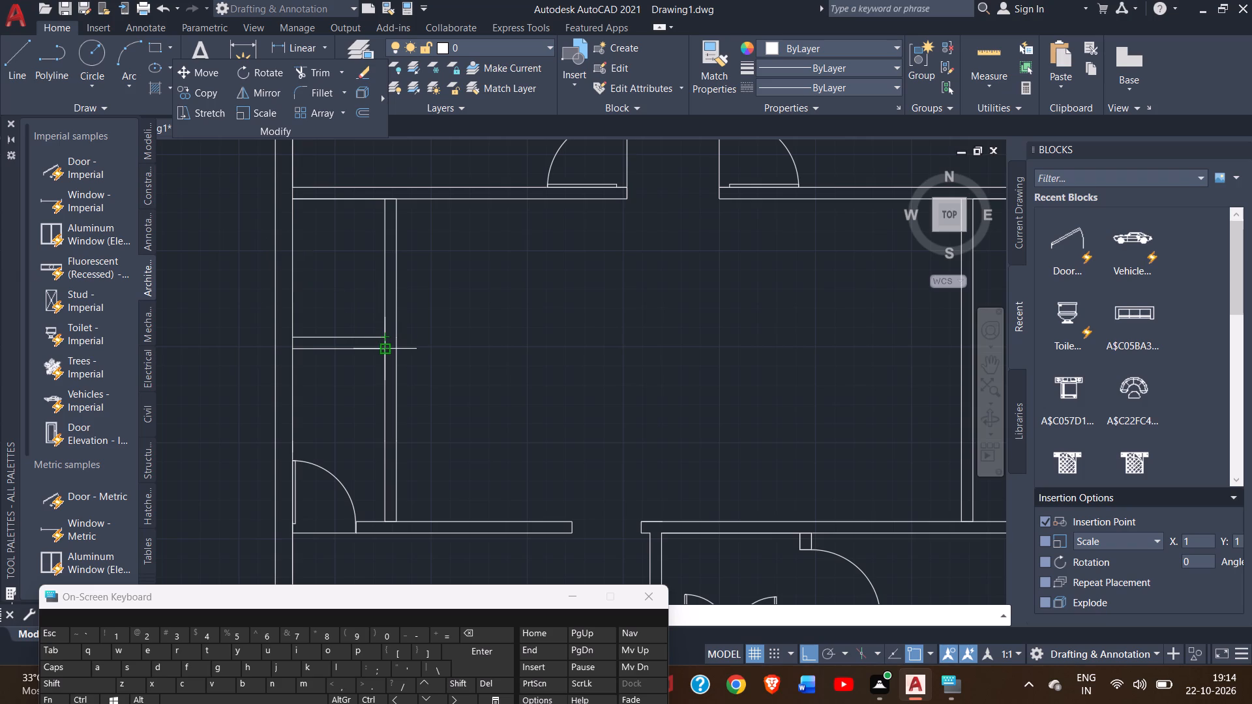
left_click(382, 351)
right_click(382, 351)
left_click(400, 355)
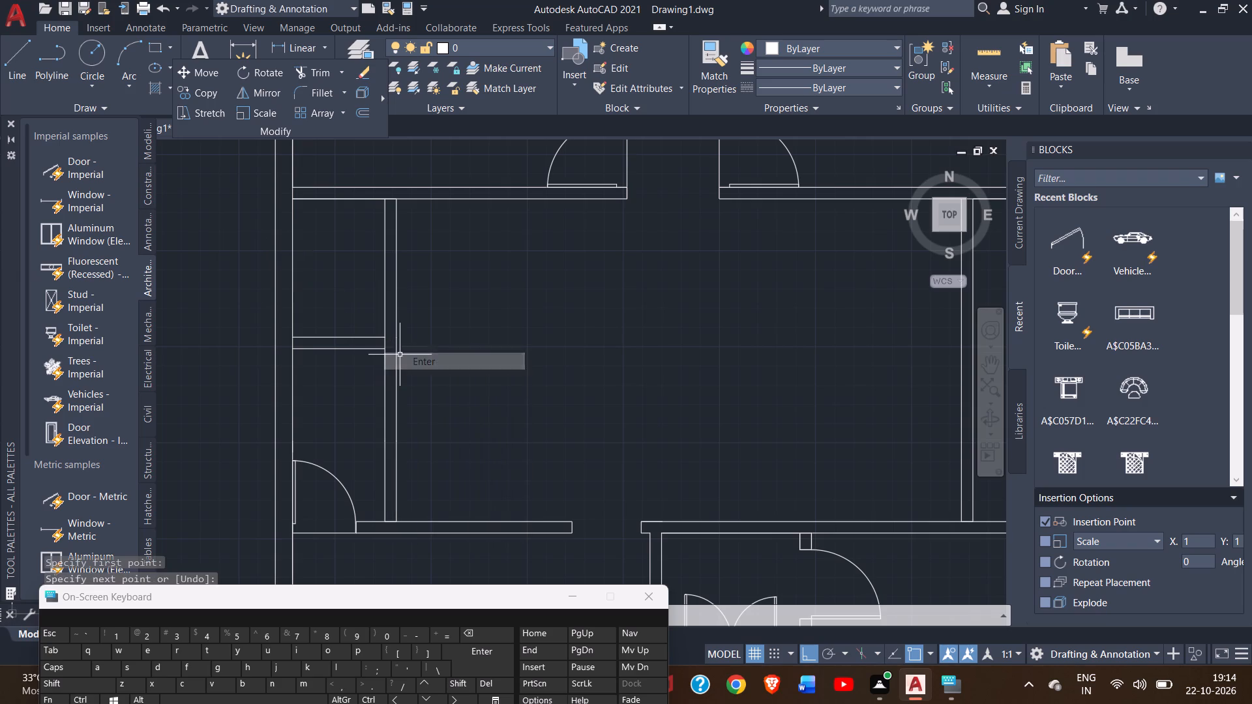
From the partition's upper west corner, draw a line 1' east, down across the wall, 2' east, and back up across it.
scroll(305, 317, "up", 2, "ctrl")
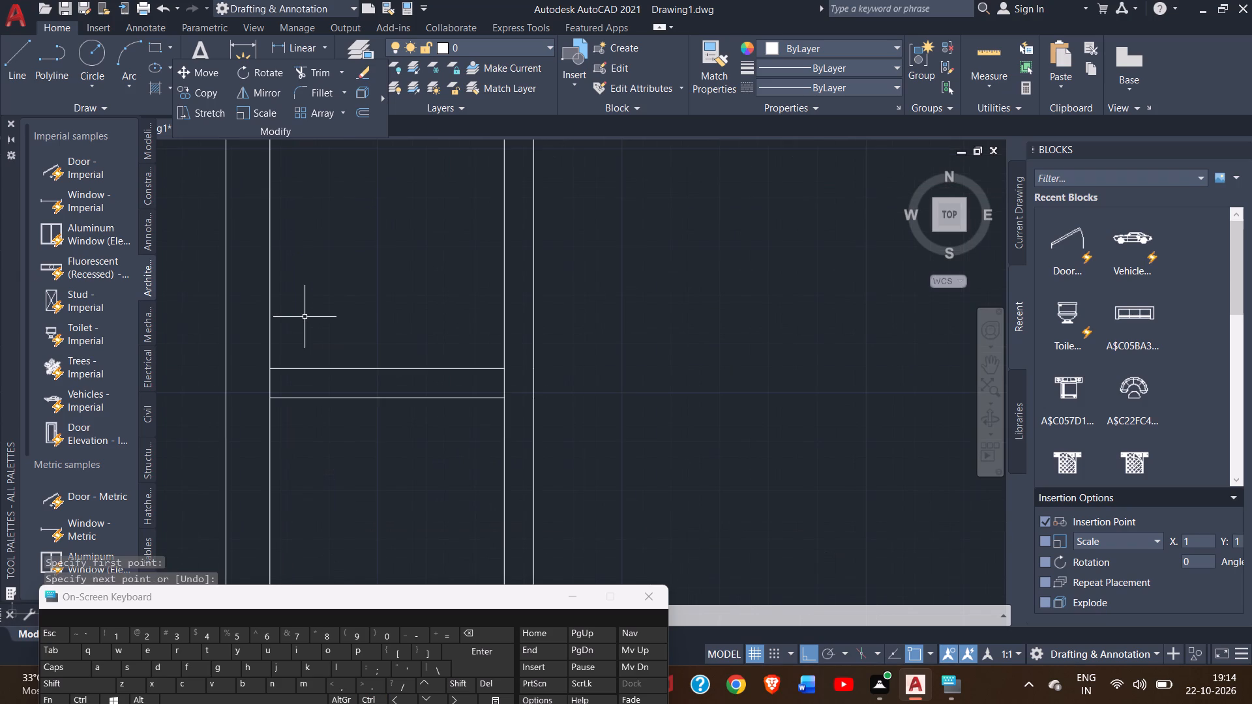
left_click(14, 77)
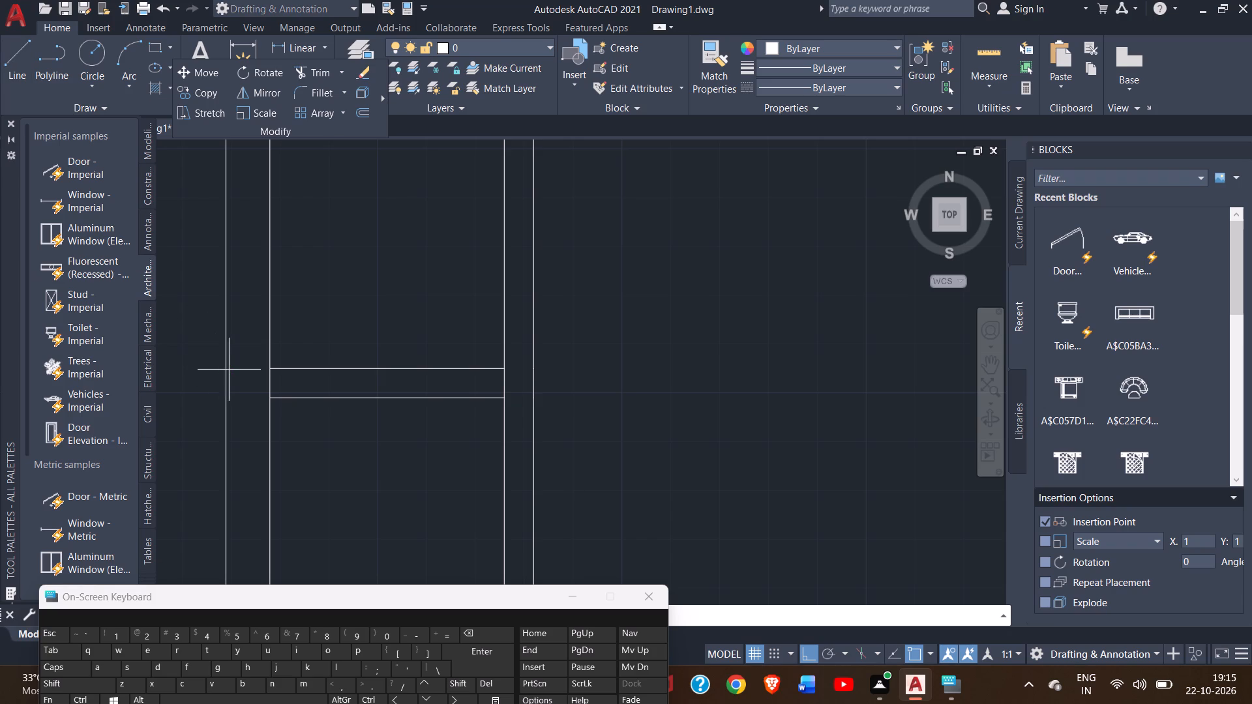
left_click(275, 368)
type("1'")
key("Return")
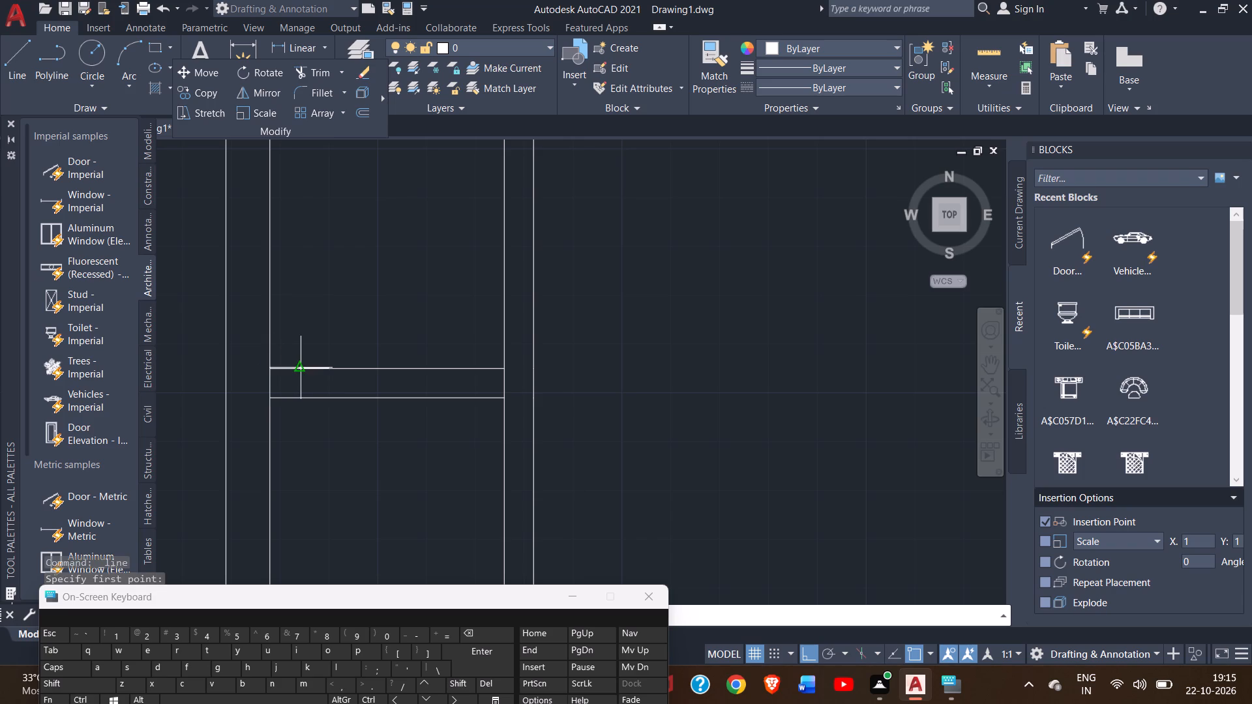
left_click(330, 398)
type("2'")
key("Return")
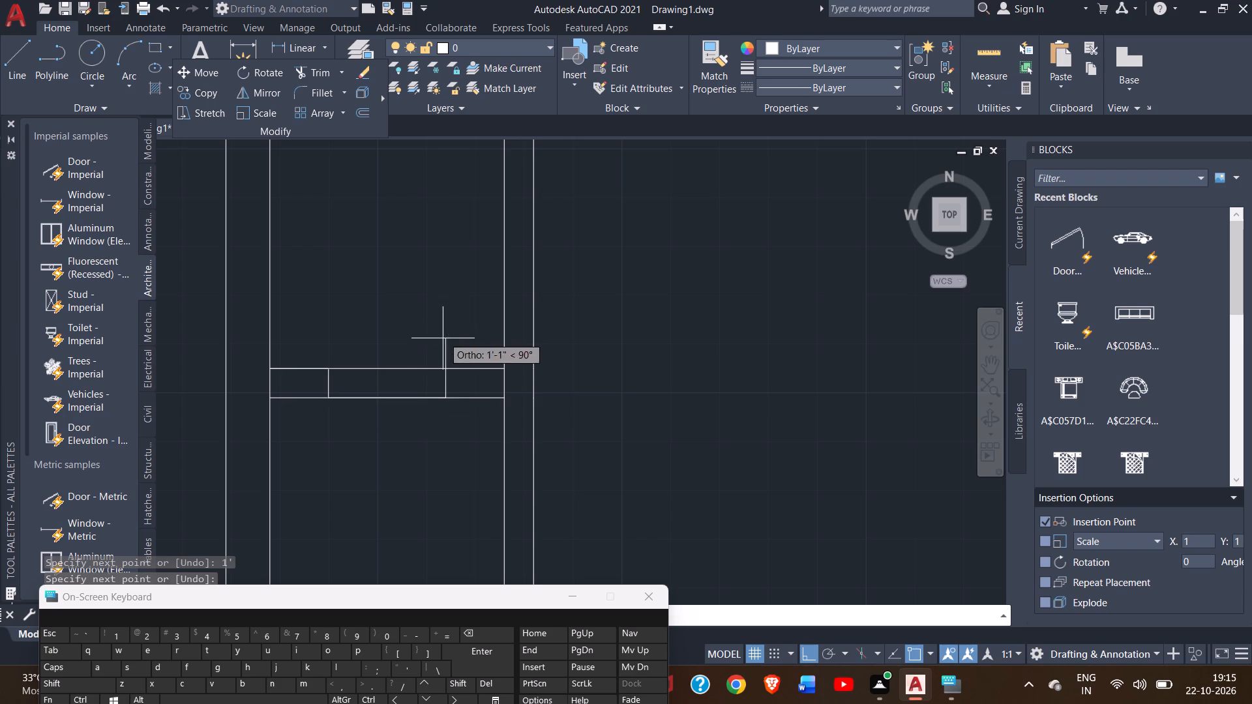
left_click(445, 366)
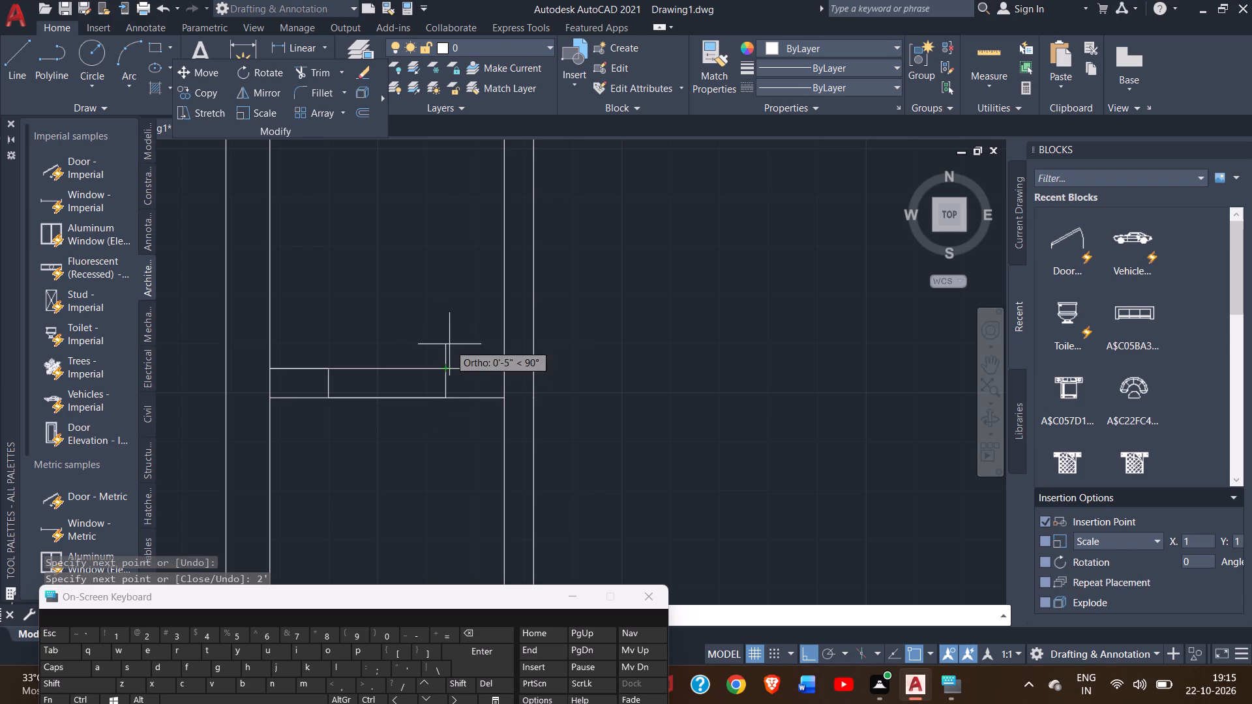
right_click(449, 344)
left_click(474, 351)
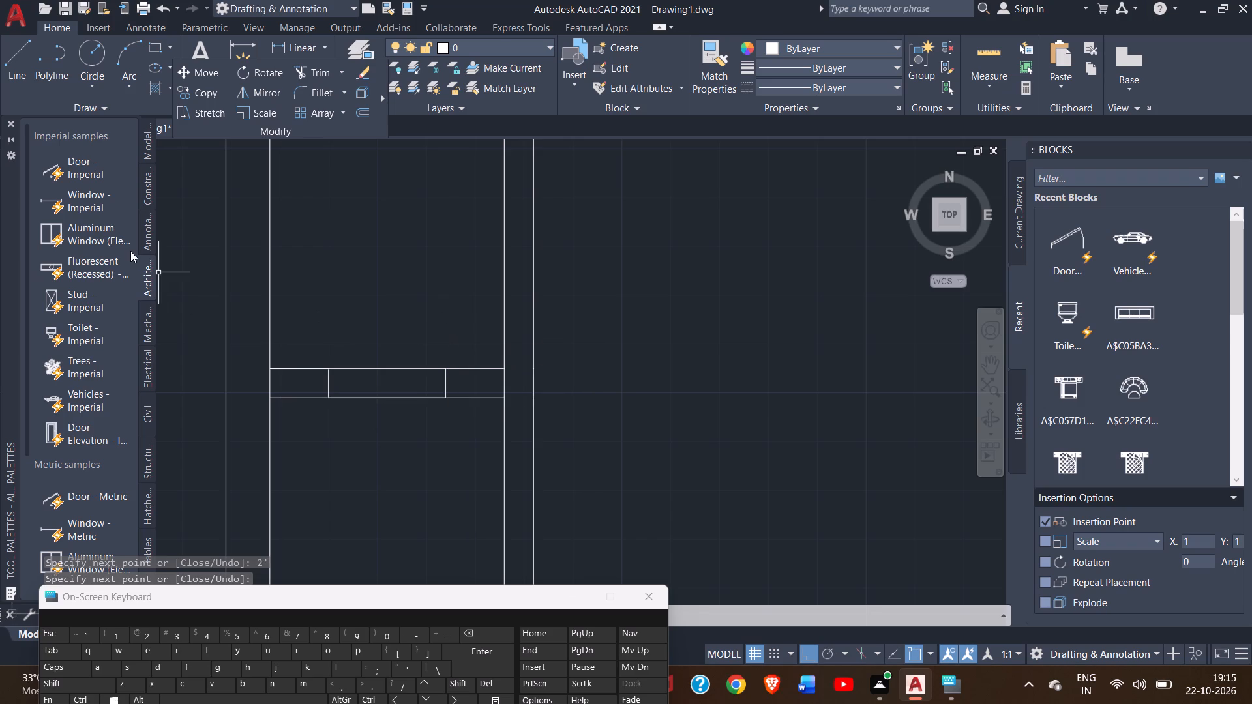
Draw a line between the midpoints of the two cross lines in the partition, along the centre of the 2' segment.
left_click(18, 73)
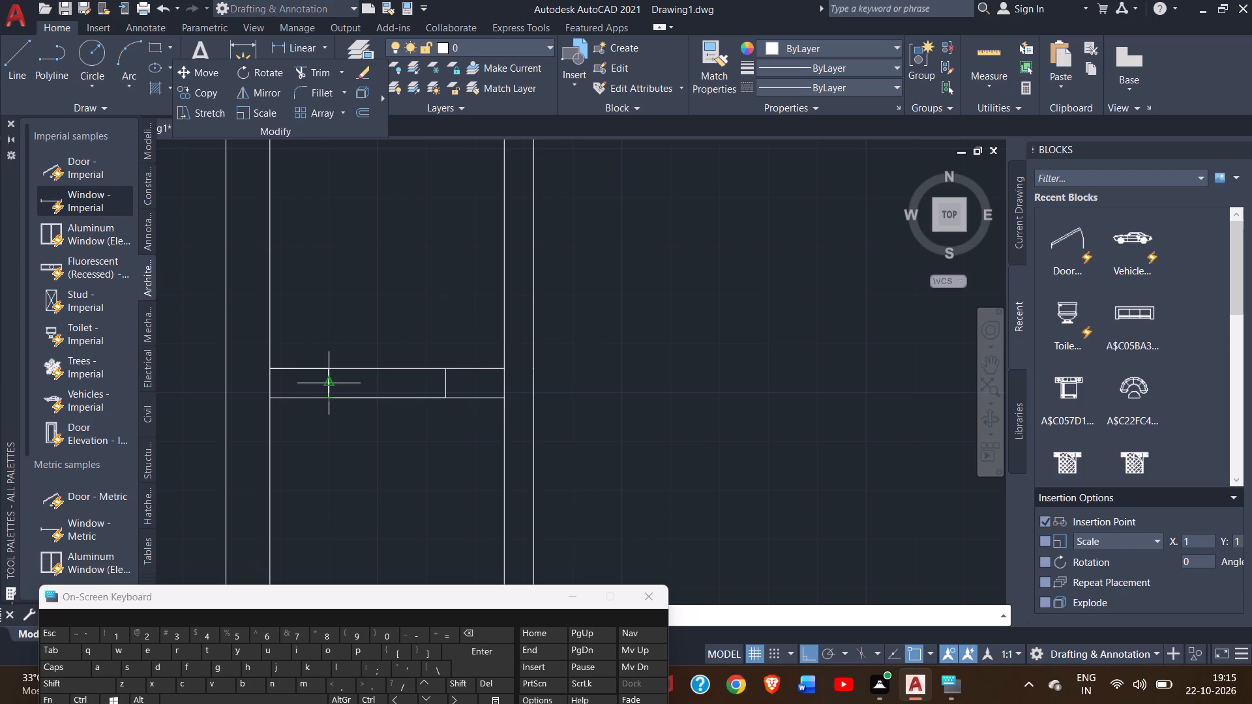
left_click_drag(326, 384, 447, 377)
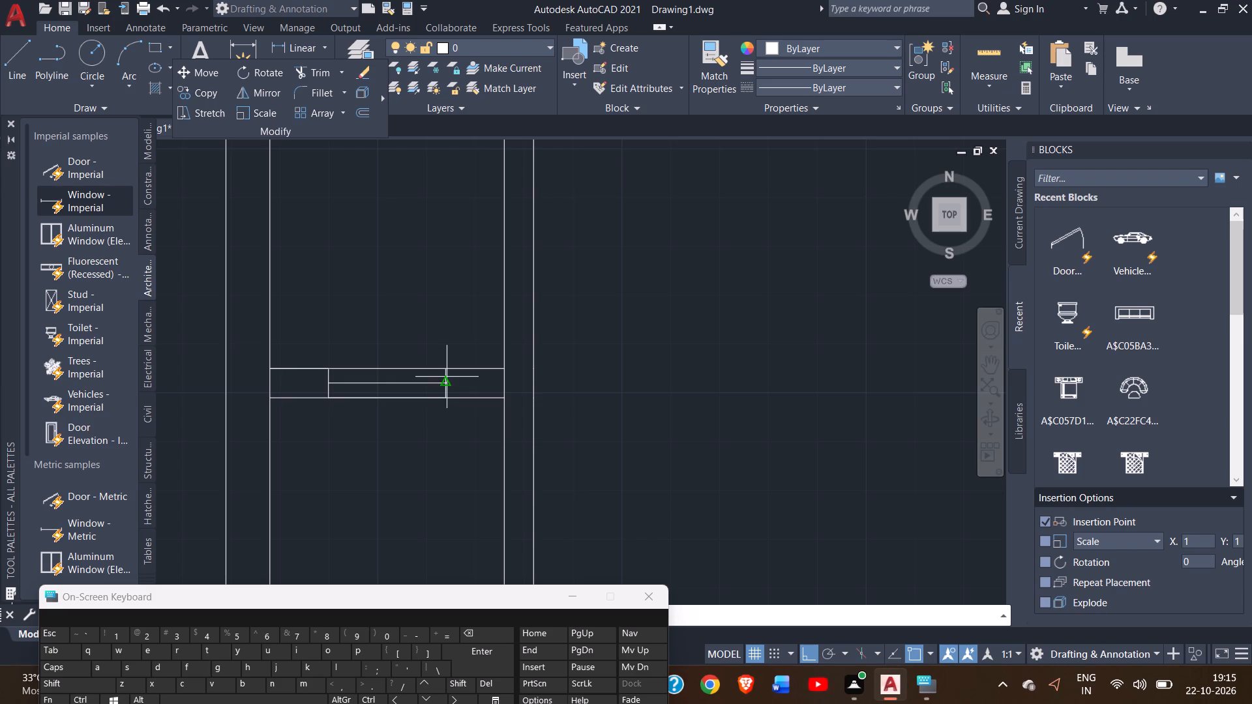
left_click_drag(447, 377, 447, 380)
left_click(447, 380)
right_click(447, 380)
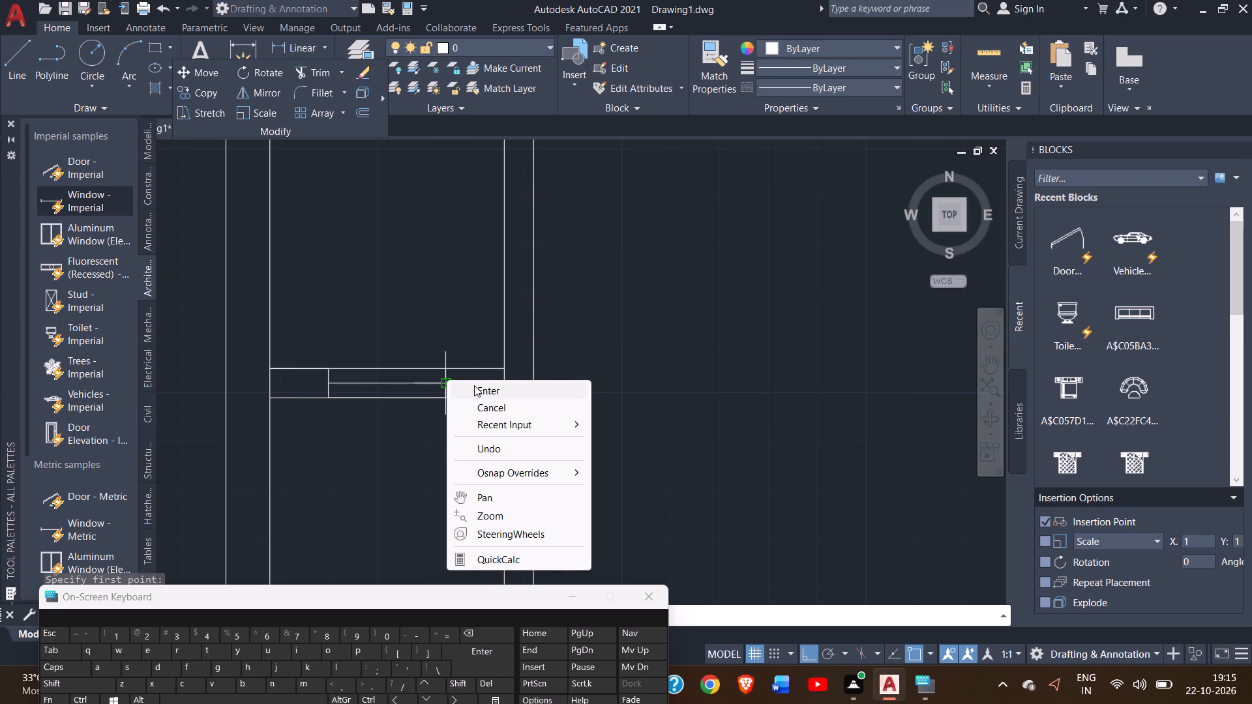
left_click(474, 385)
Offset the centre line of the 2' opening in the small west rooms' partition 1" to the south.
scroll(387, 388, "up", 1, "ctrl")
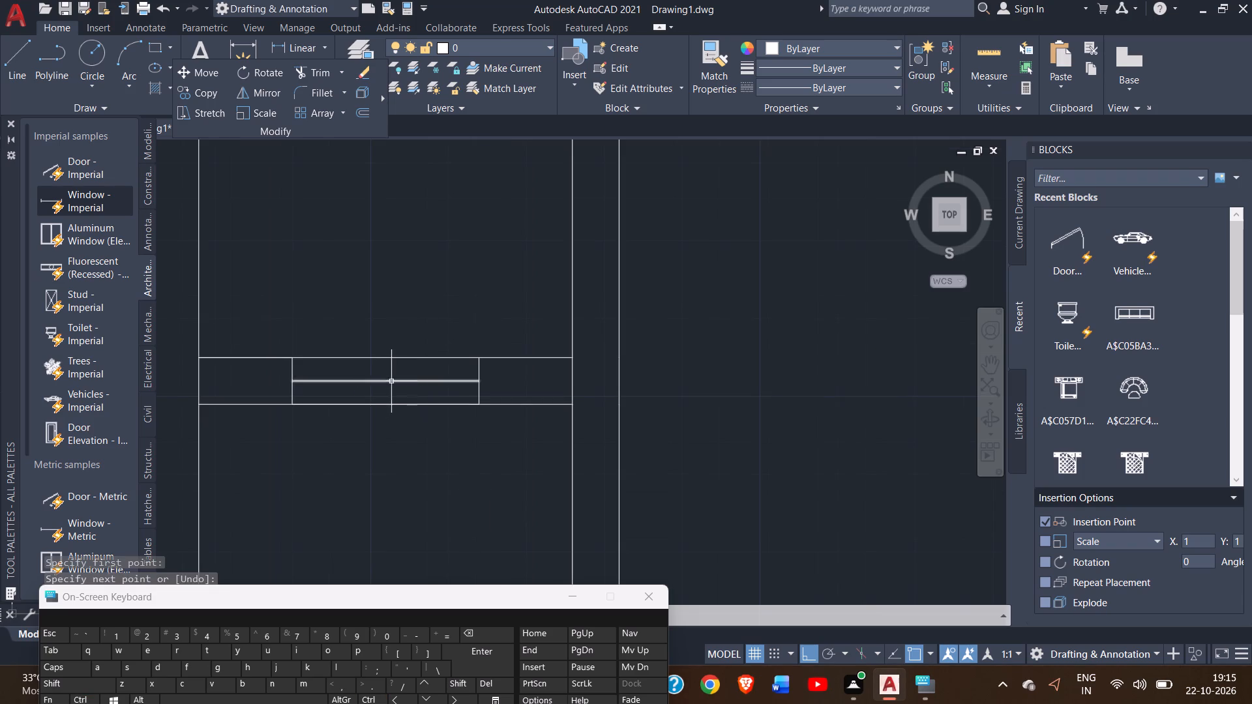
left_click(398, 381)
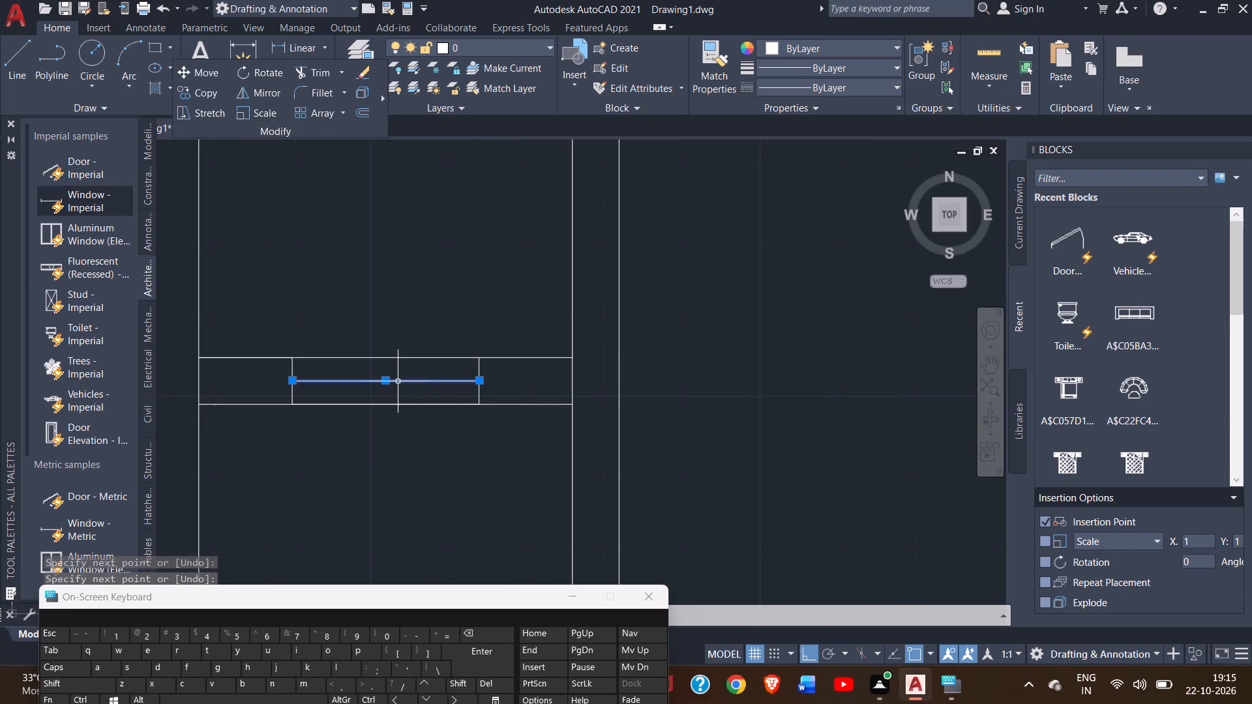
type("off")
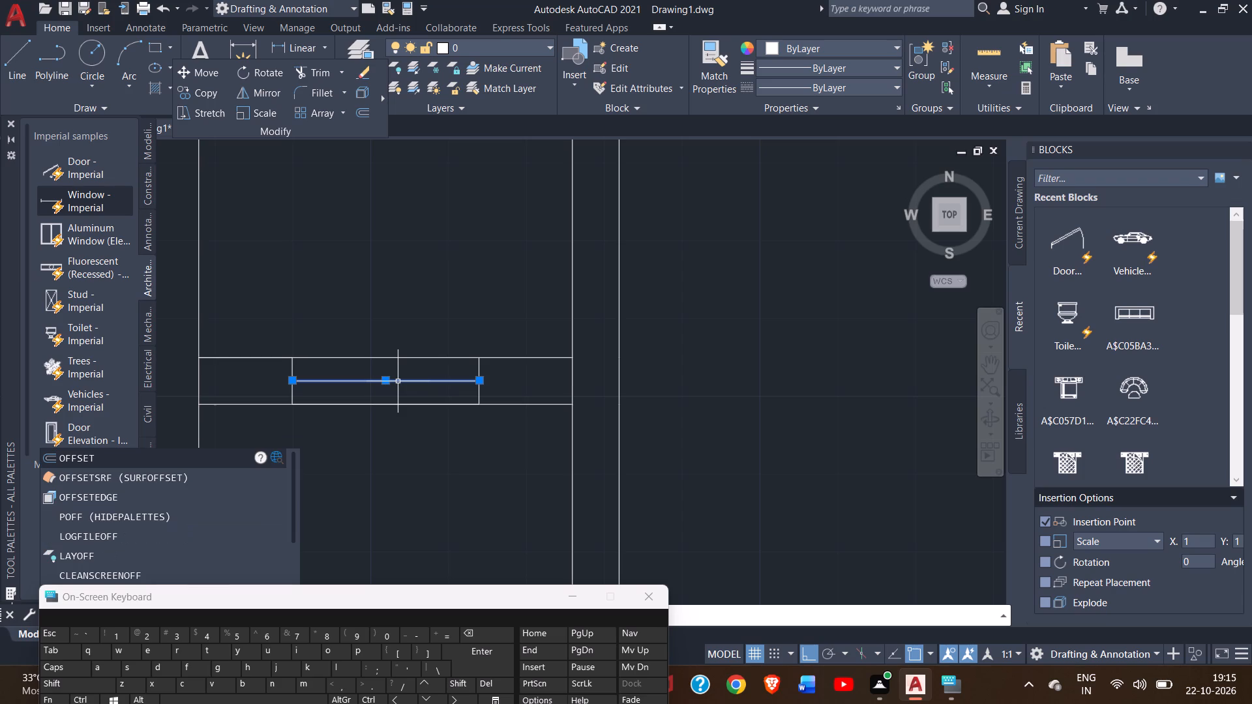
key("Return")
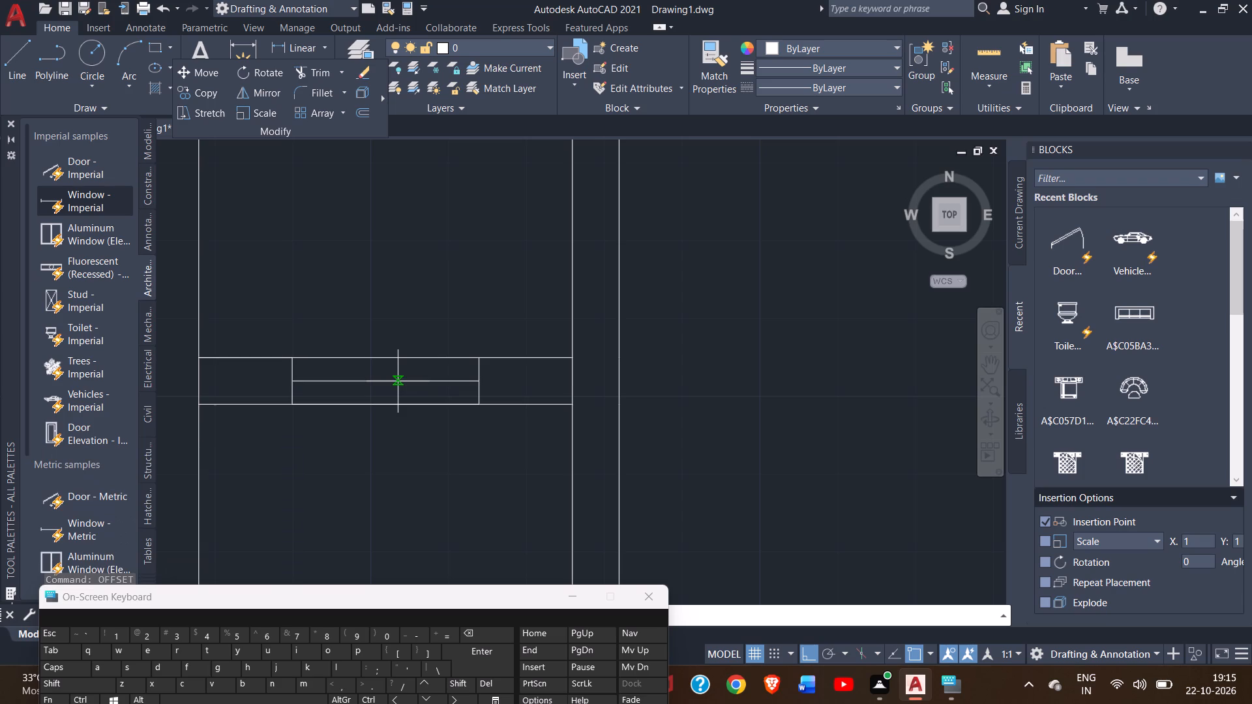
key("1")
key("shift+quotedbl")
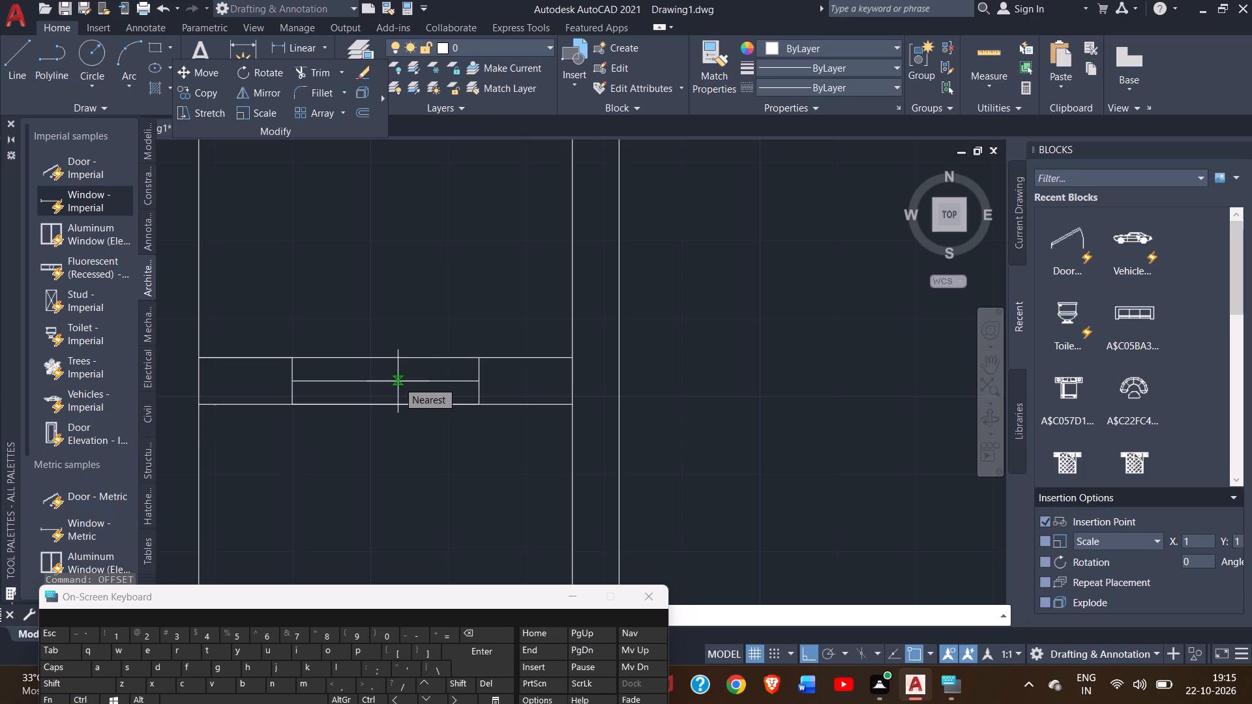
key("Return")
scroll(398, 381, "up", 3, "ctrl")
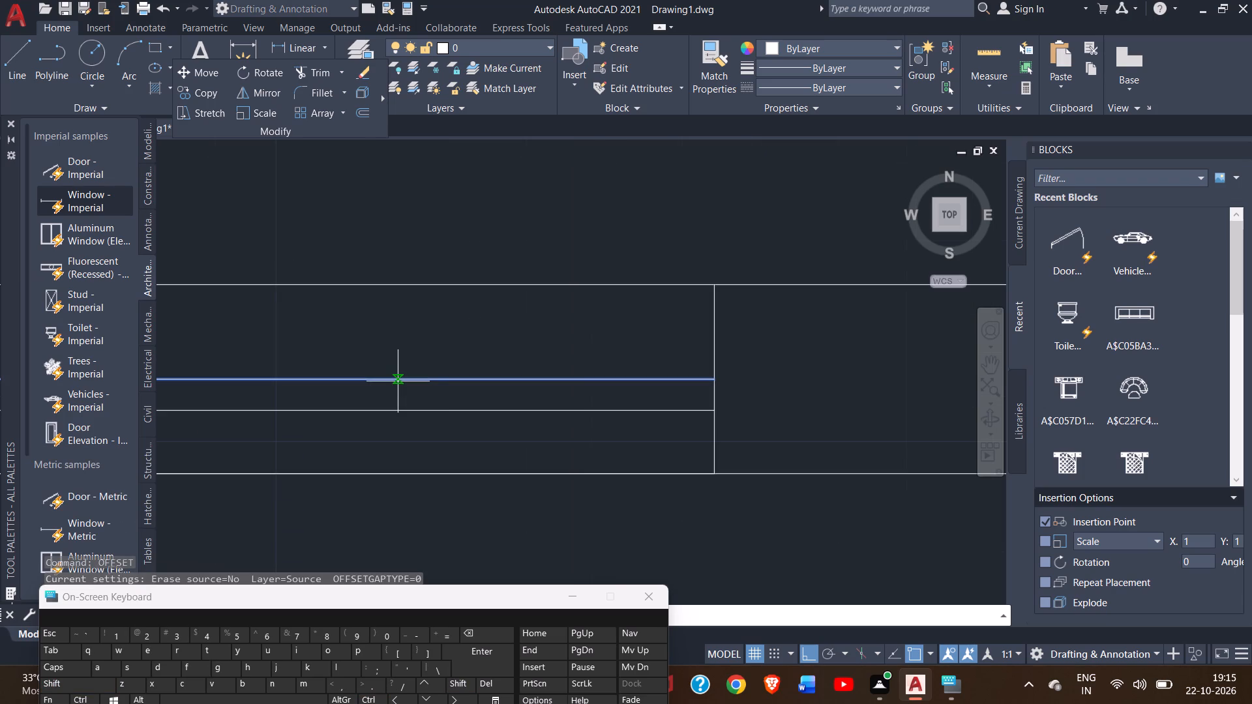
left_click(392, 413)
scroll(392, 413, "down", 2, "ctrl")
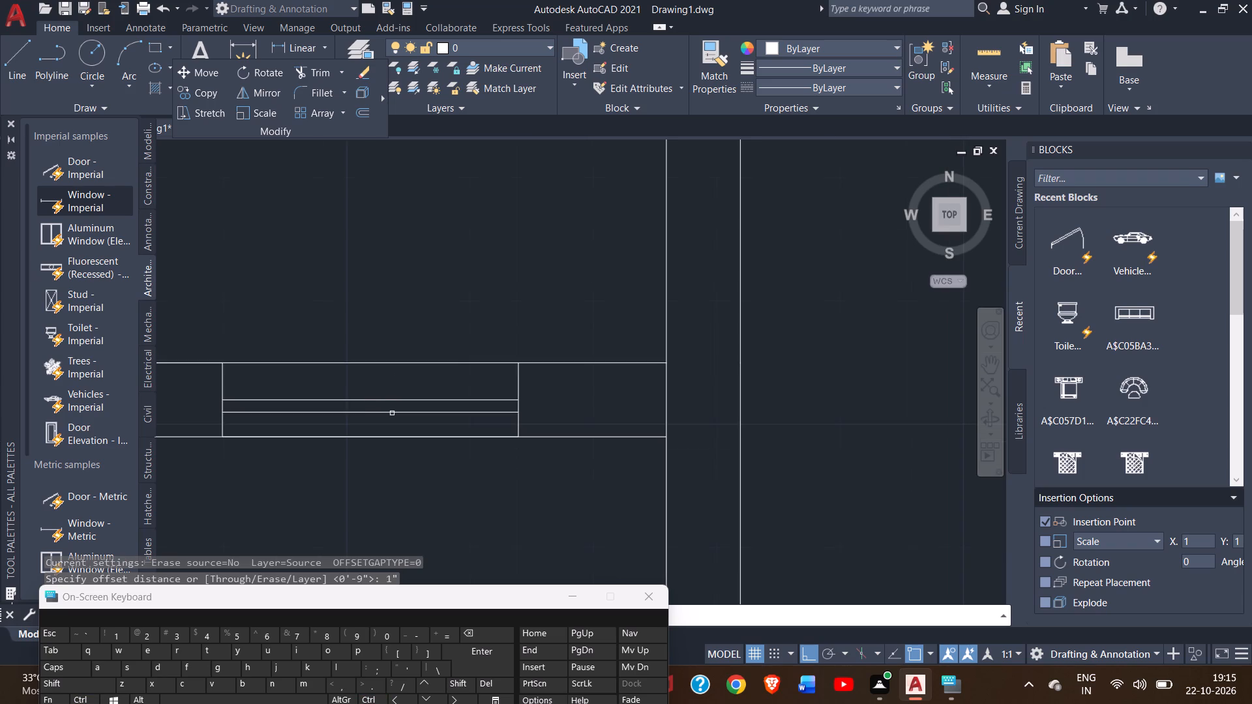
scroll(392, 413, "down", 1, "ctrl")
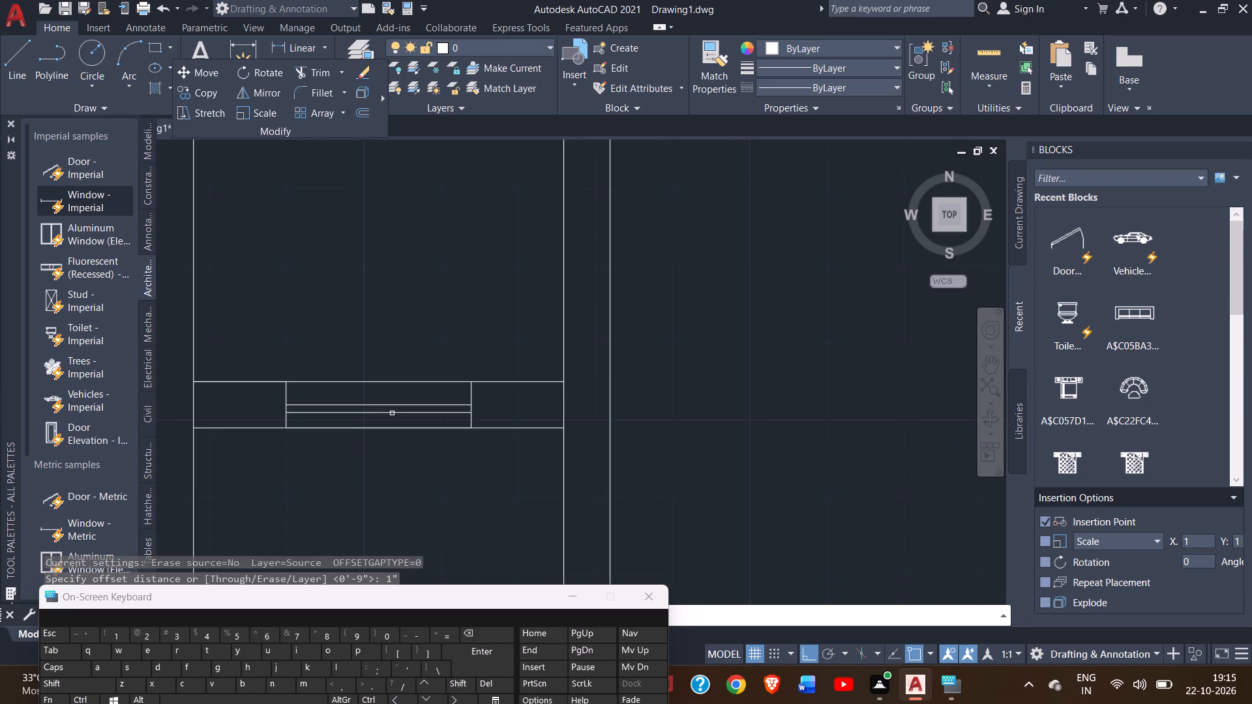
scroll(392, 413, "down", 1, "ctrl")
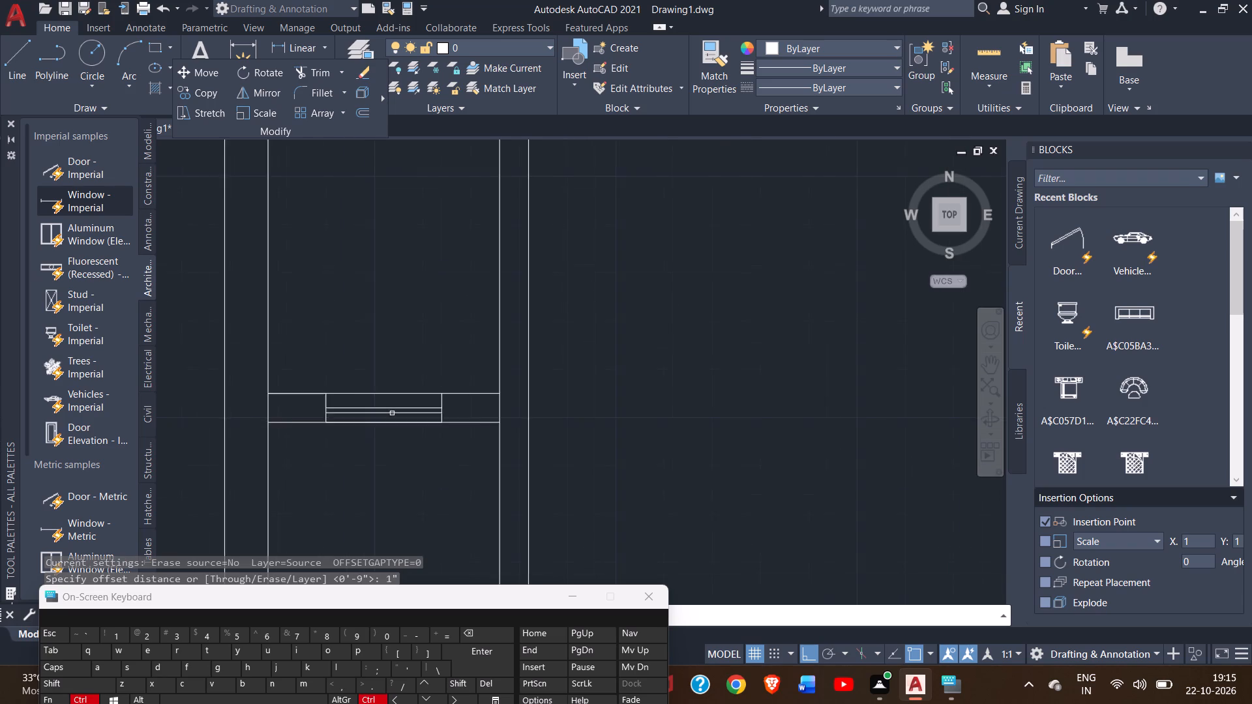
scroll(392, 413, "down", 1, "ctrl")
right_click(404, 358)
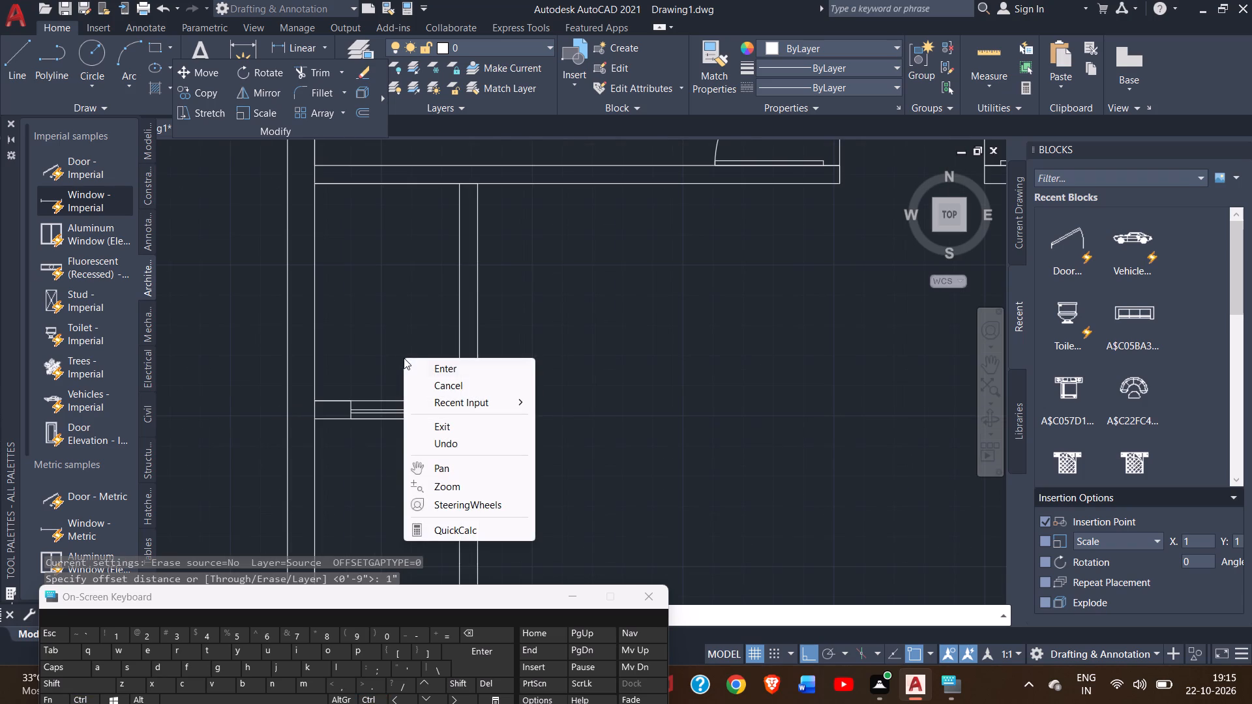
left_click(415, 368)
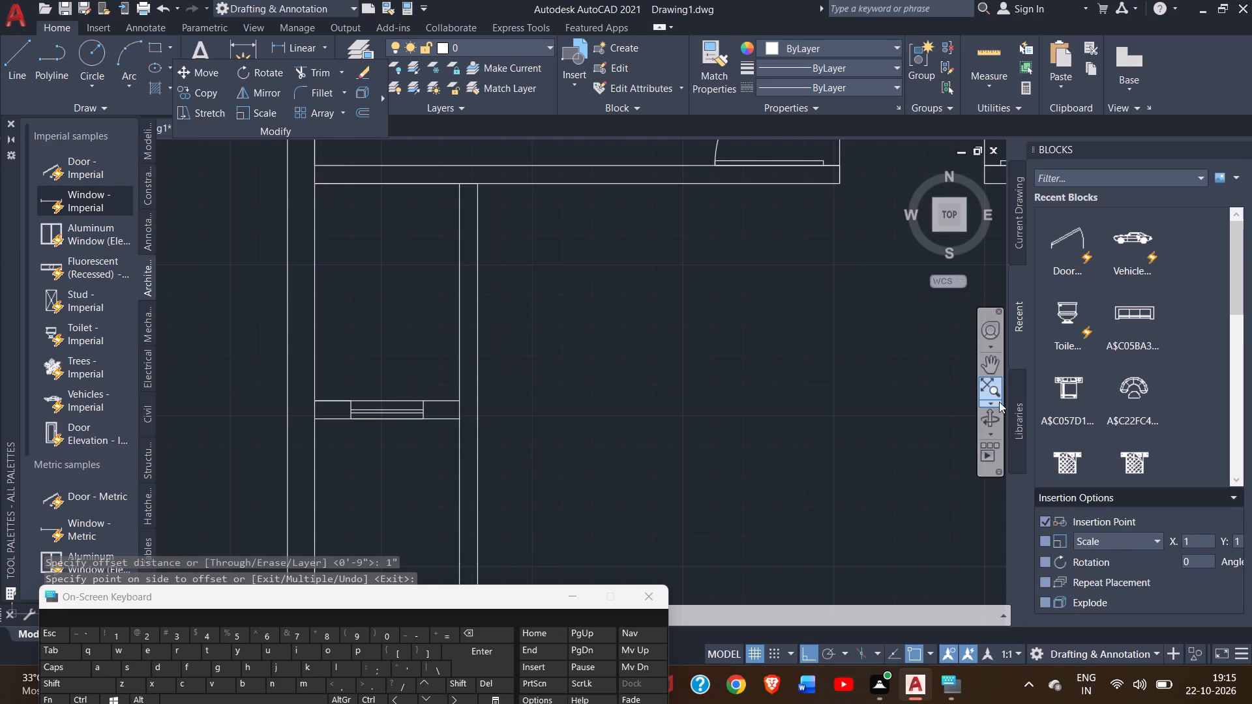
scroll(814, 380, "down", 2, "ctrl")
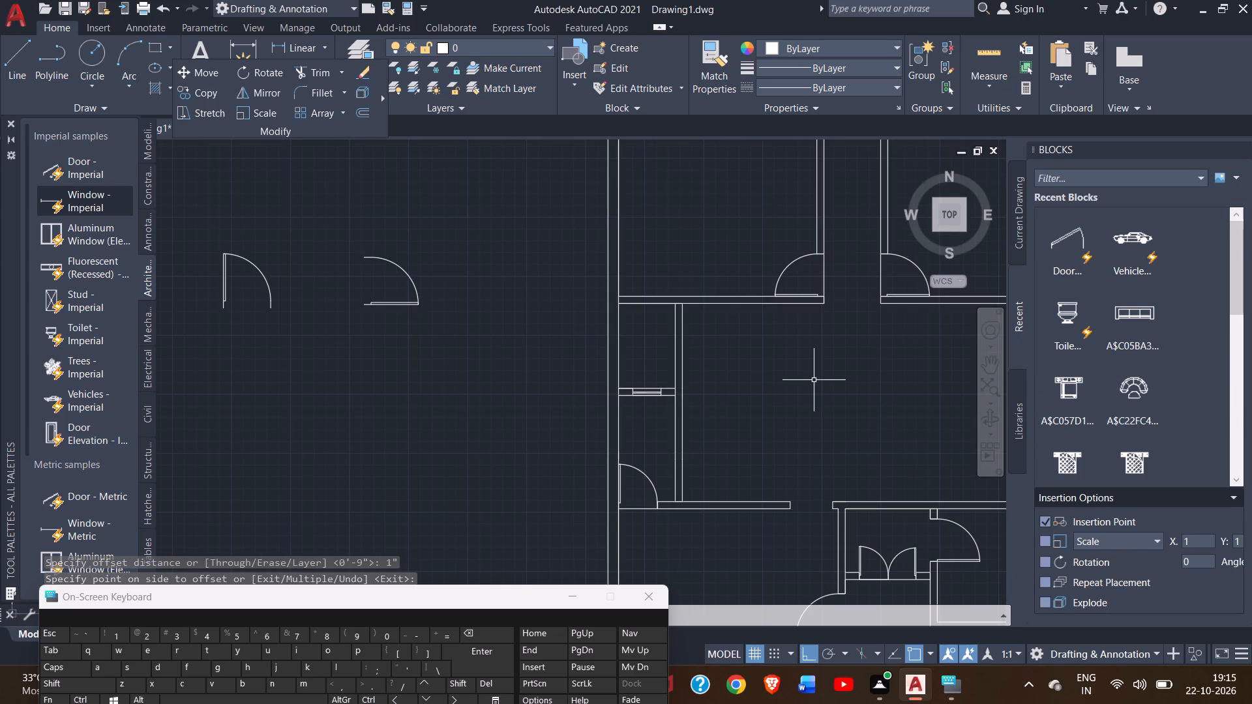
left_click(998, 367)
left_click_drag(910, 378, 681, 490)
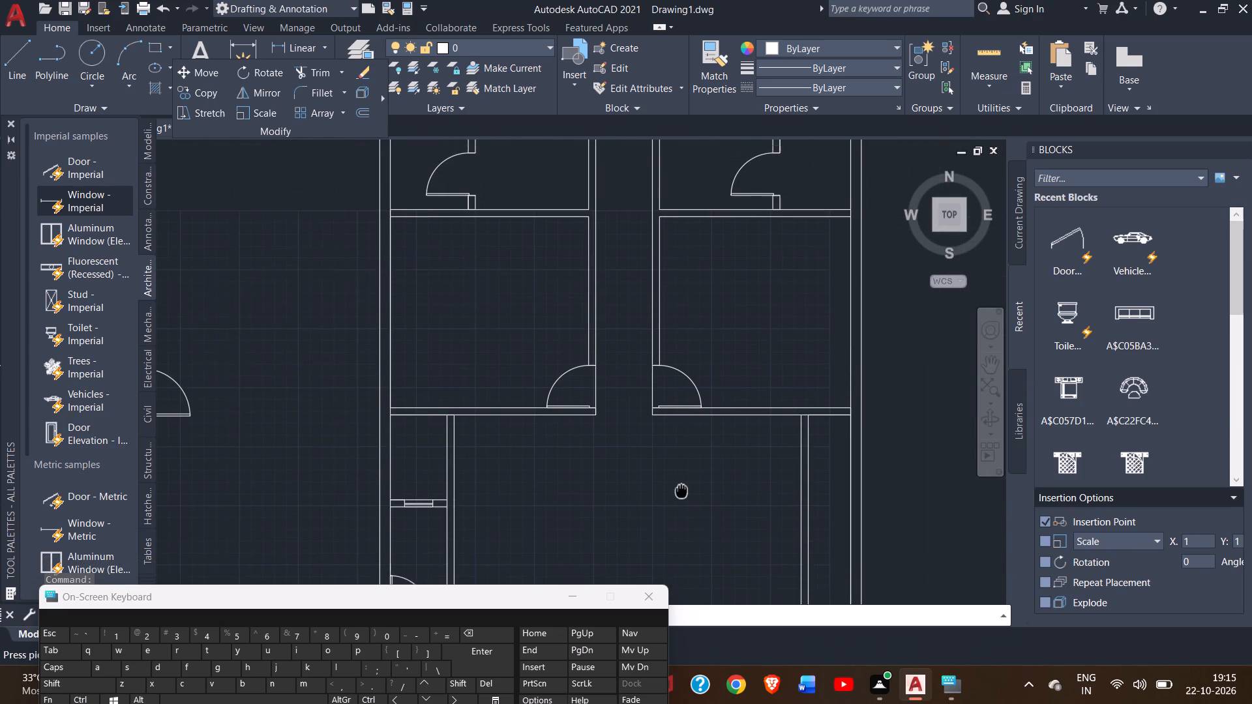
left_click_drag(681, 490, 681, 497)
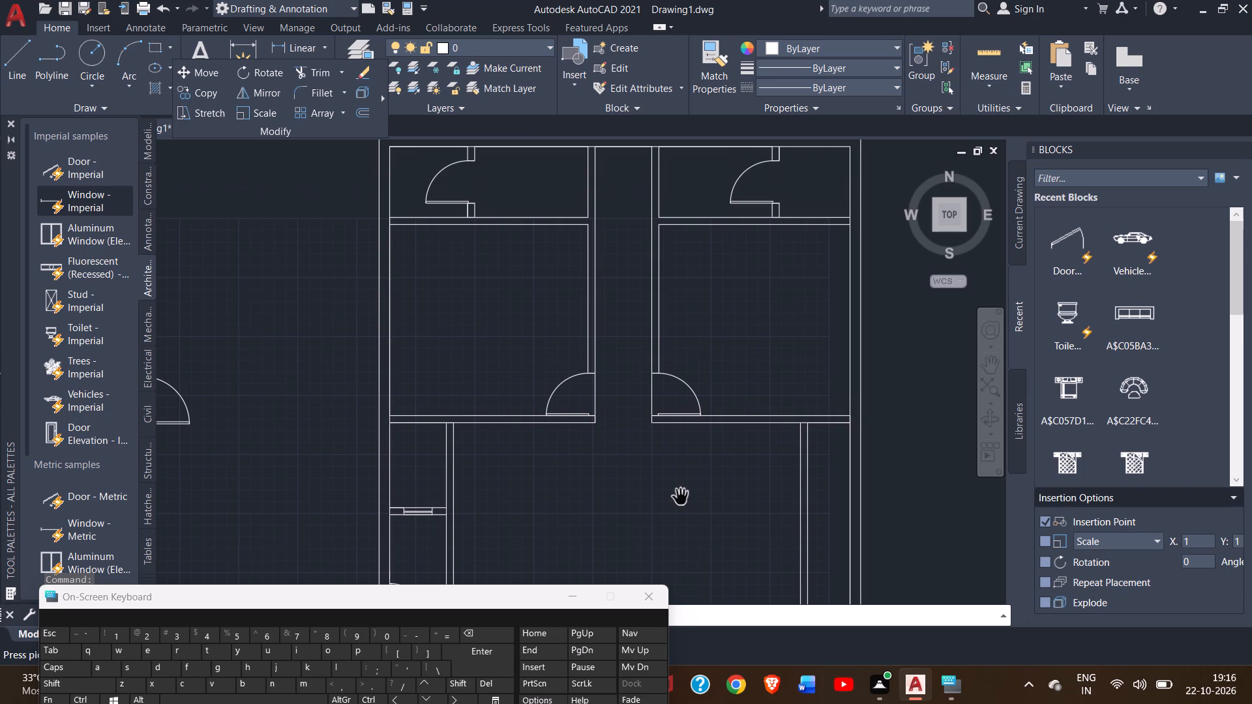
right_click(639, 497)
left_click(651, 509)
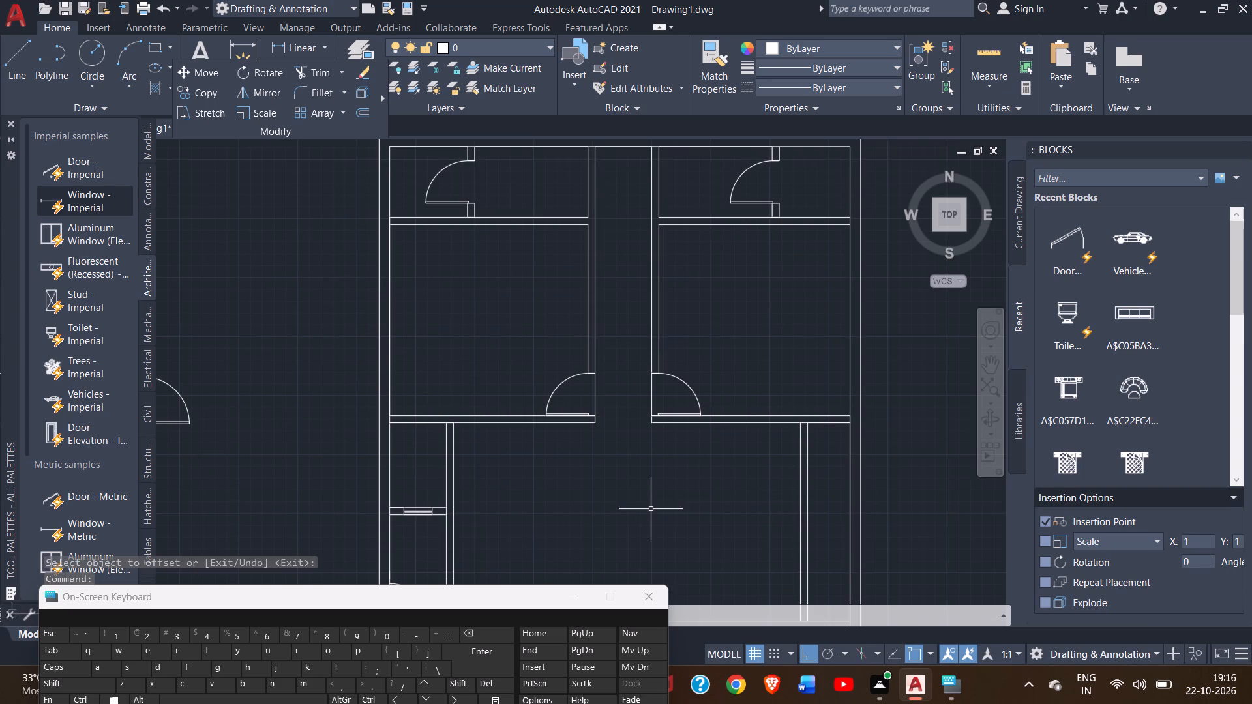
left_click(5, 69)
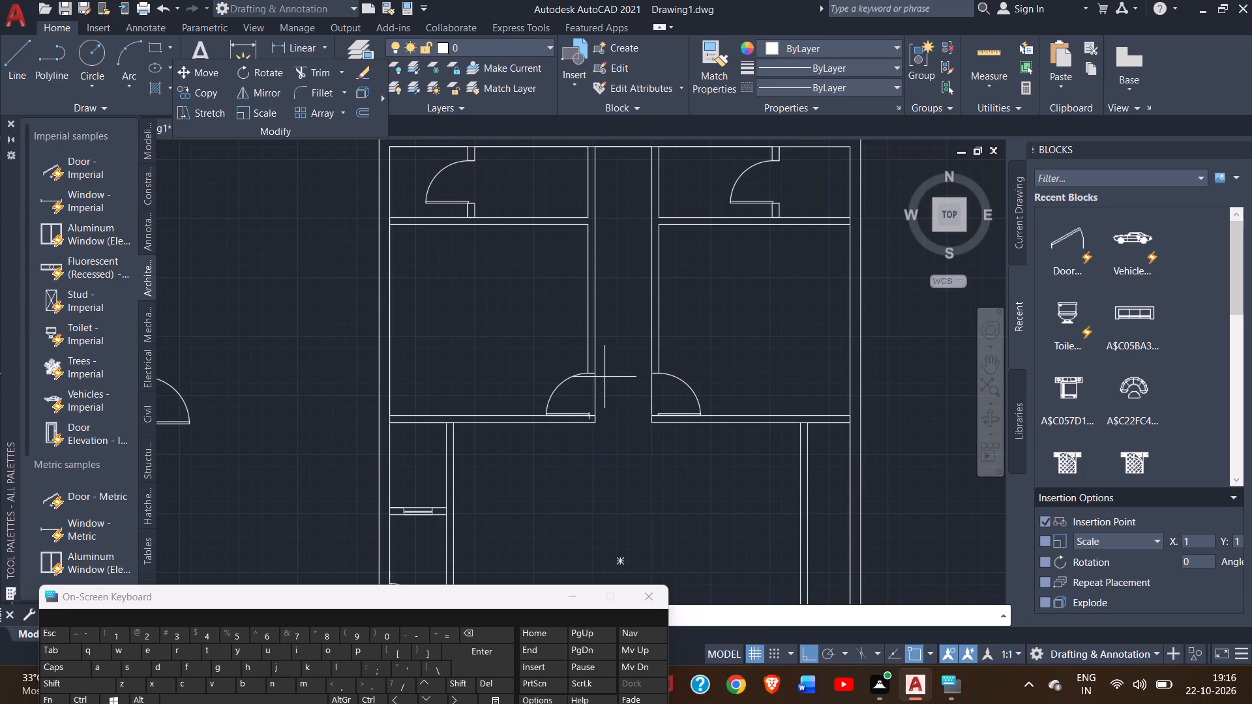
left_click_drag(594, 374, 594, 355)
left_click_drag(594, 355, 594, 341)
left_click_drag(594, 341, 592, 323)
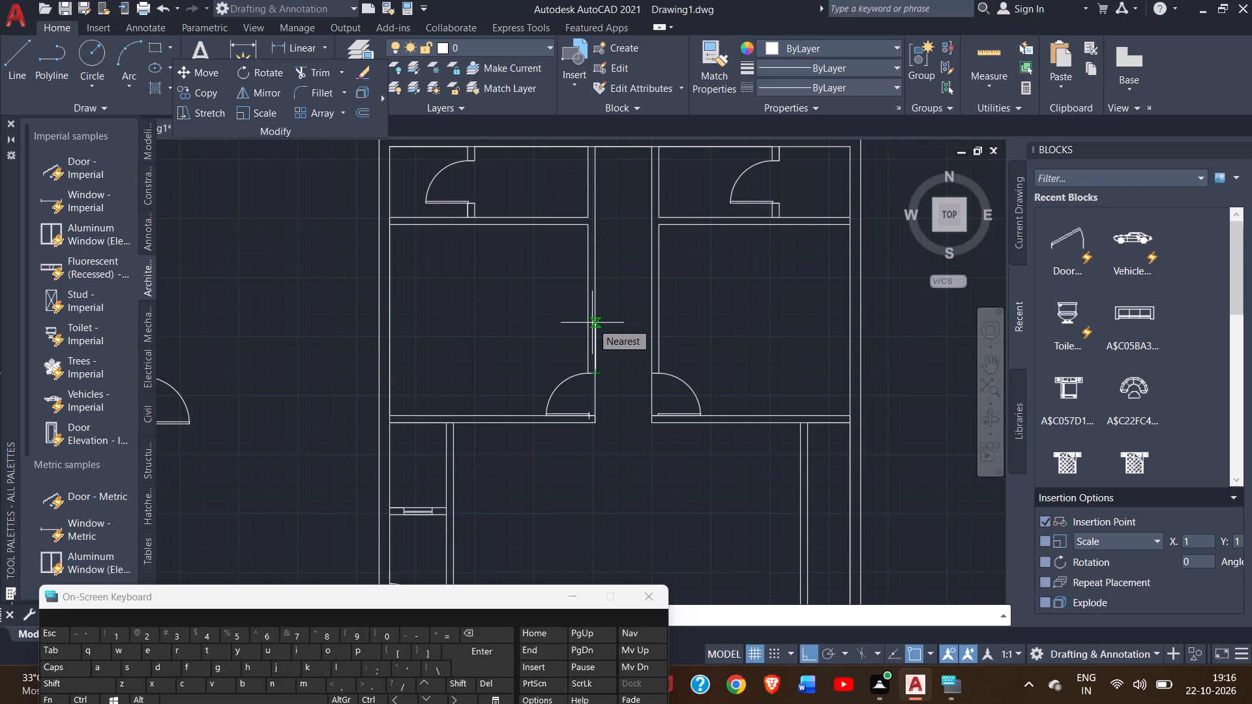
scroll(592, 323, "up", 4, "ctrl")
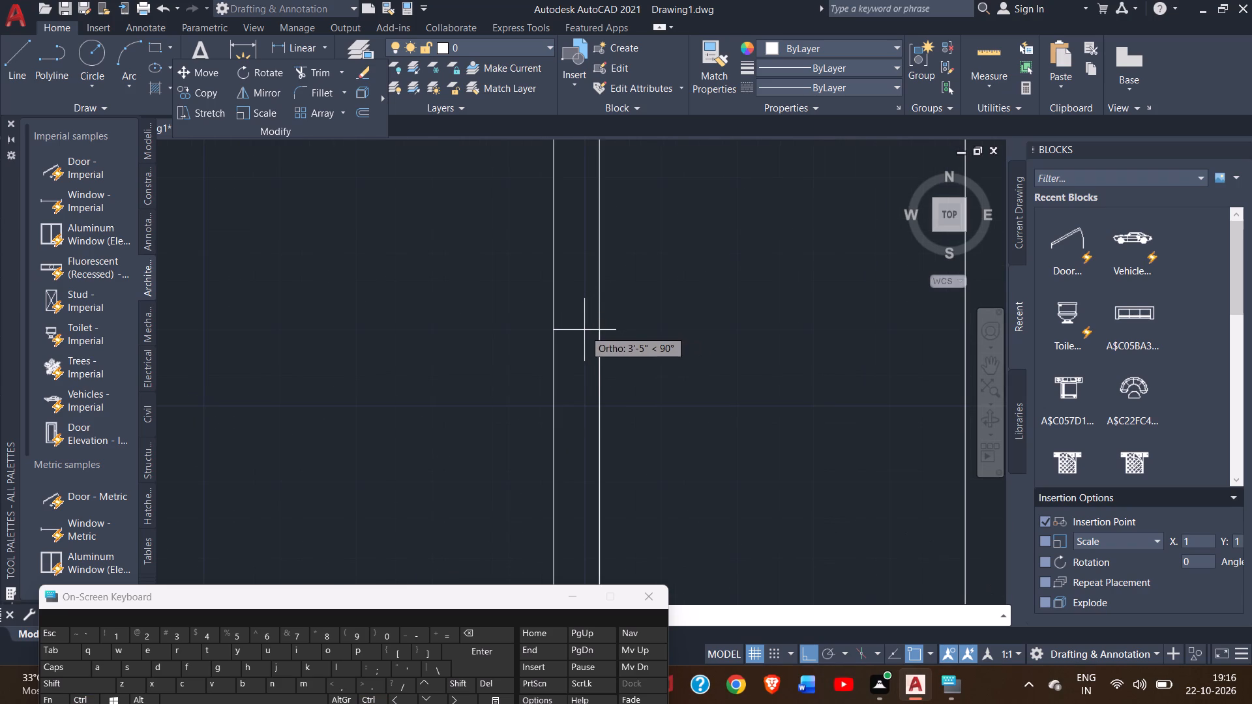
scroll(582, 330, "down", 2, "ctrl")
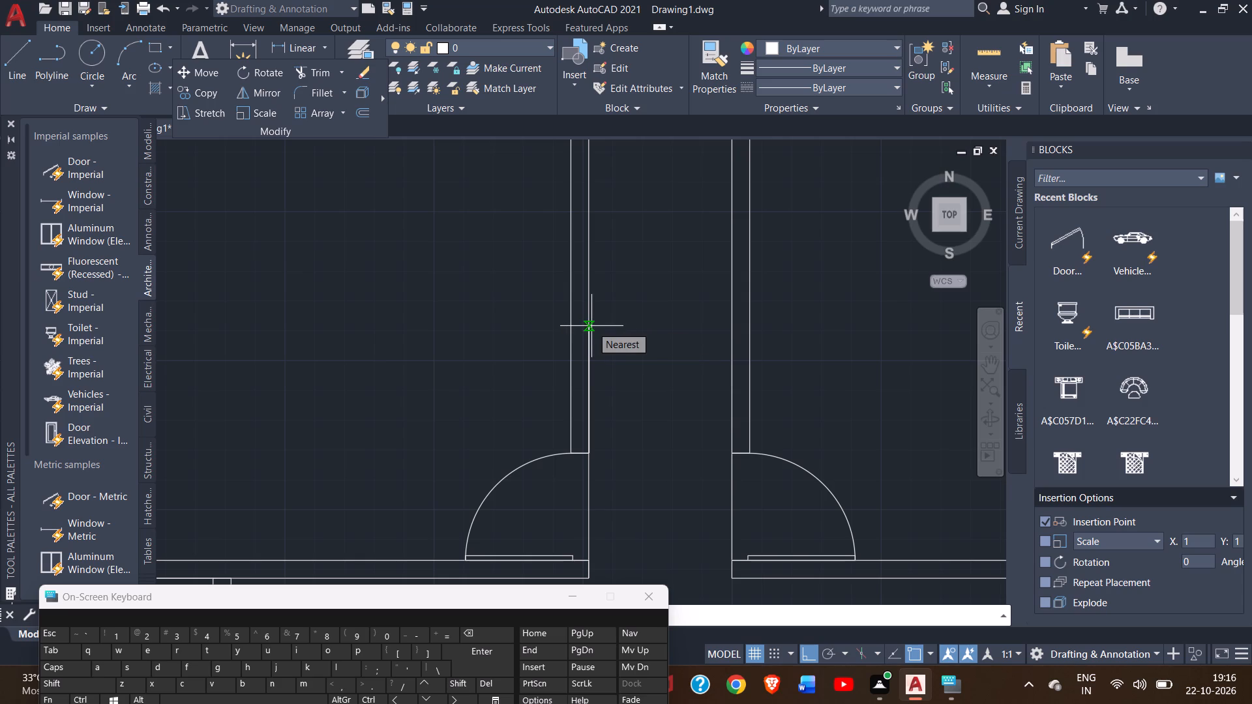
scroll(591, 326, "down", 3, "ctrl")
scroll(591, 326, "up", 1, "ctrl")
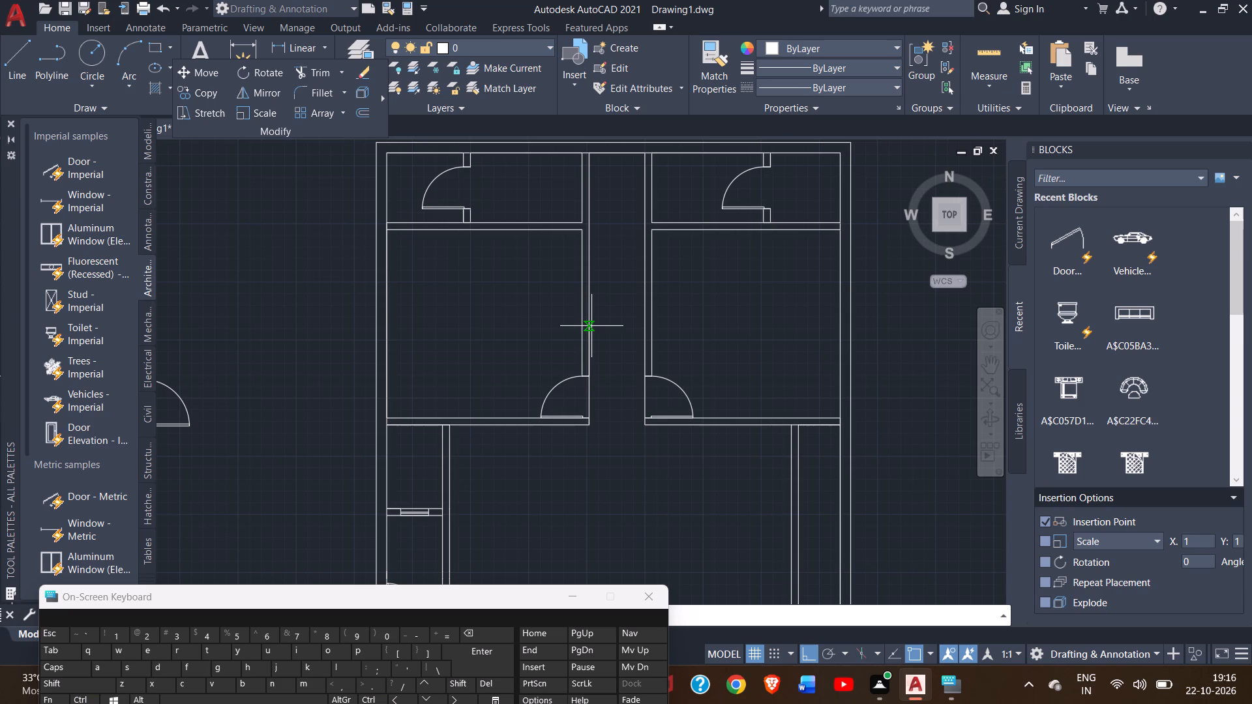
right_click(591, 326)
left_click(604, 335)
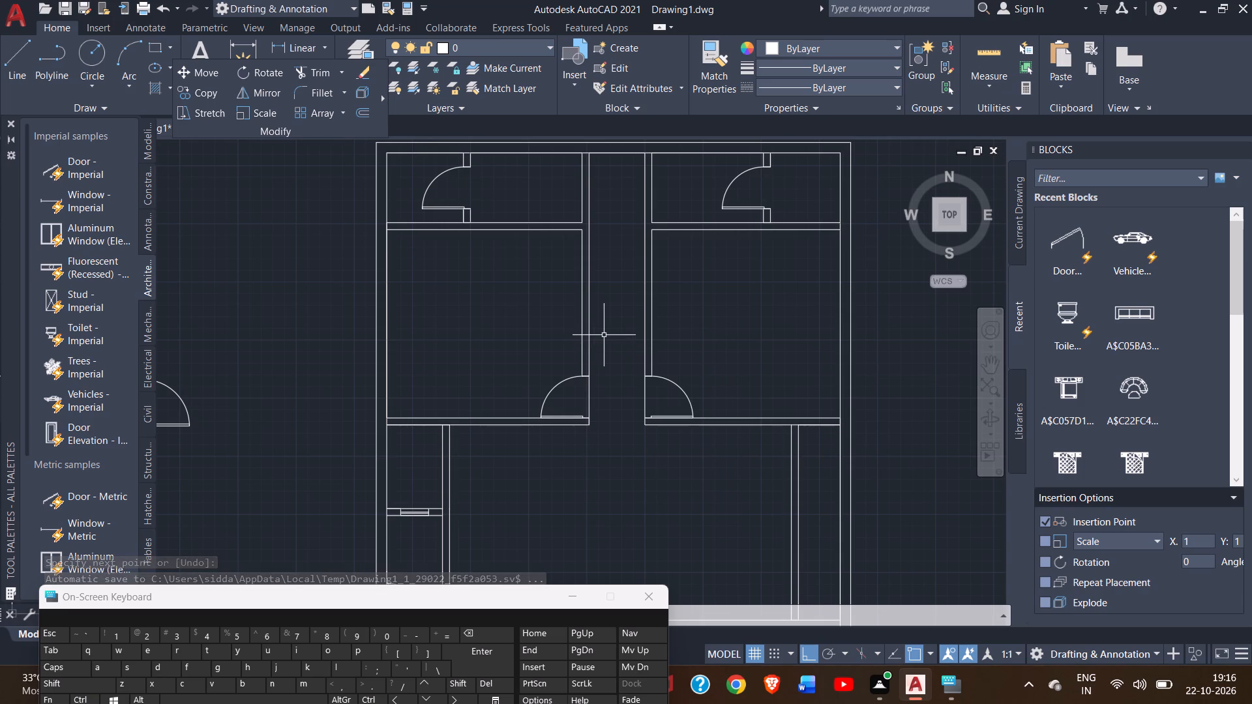
From the north corridor's inner northwest corner, draw a line south along the corridor's west wall face.
left_click(28, 67)
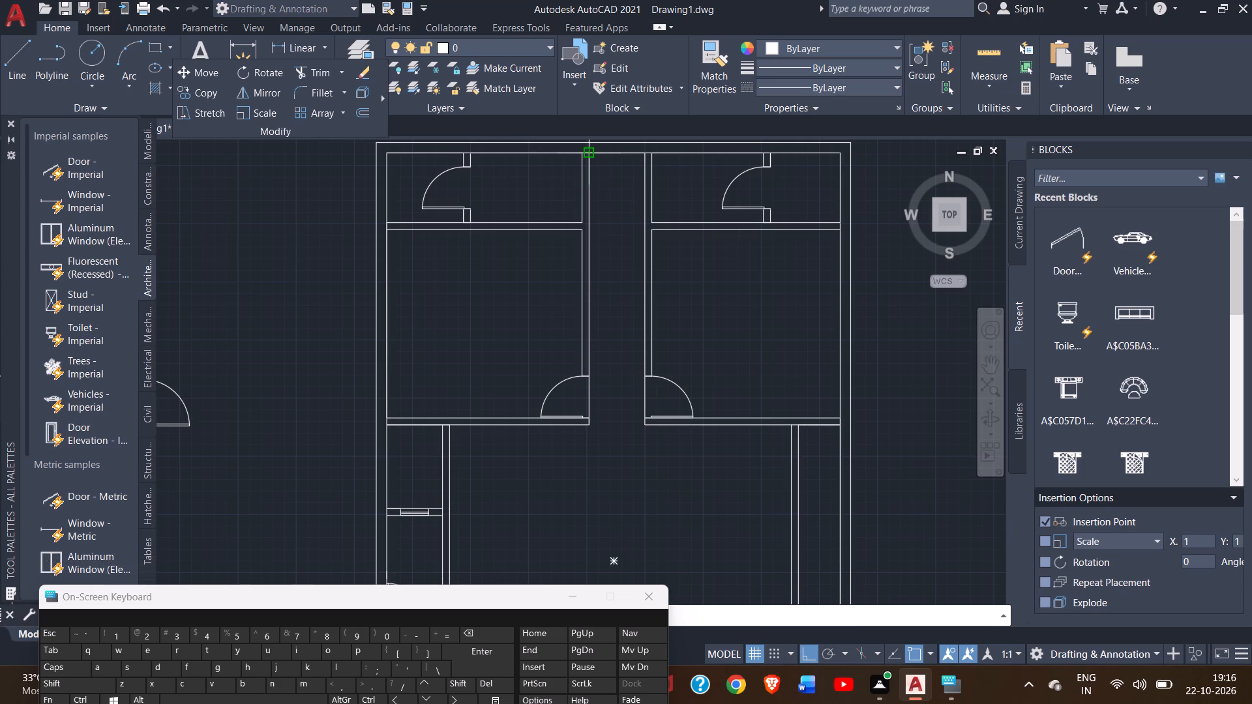
left_click_drag(590, 153, 581, 269)
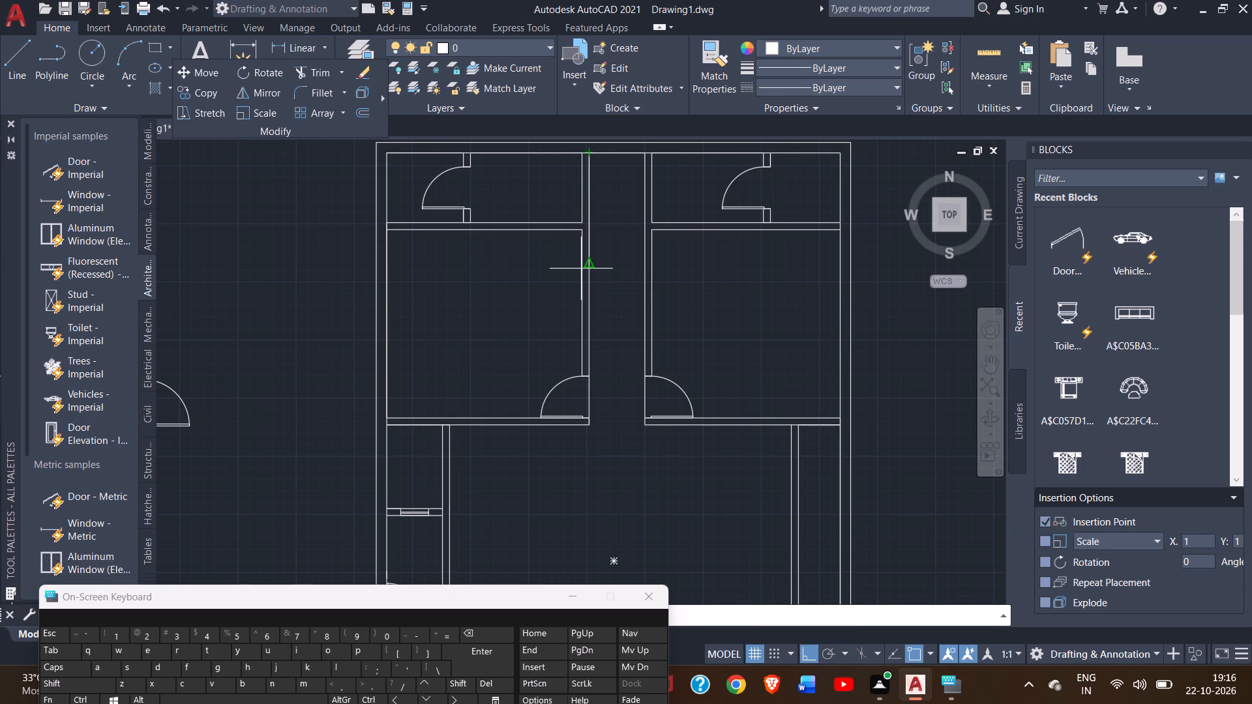
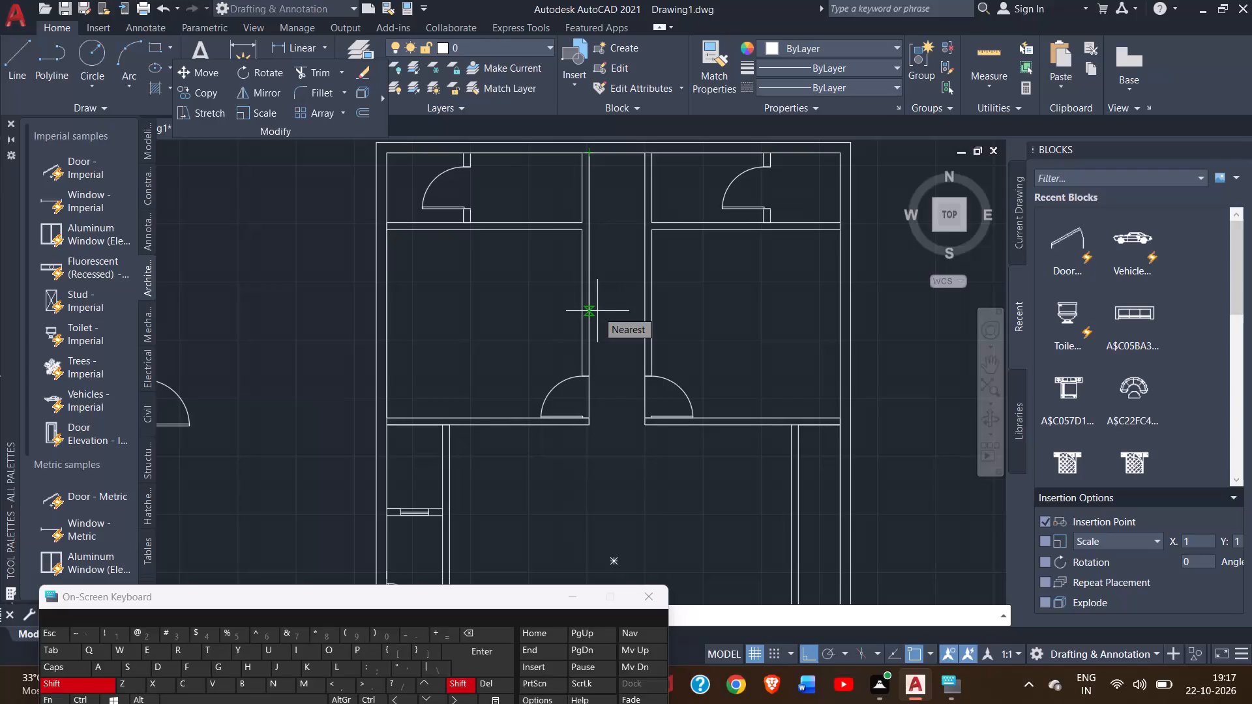
Make the line down the corridor's west wall face 13'6" long and continue it east across the corridor to the opposite wall face.
key("shift+quotedbl")
key("Return")
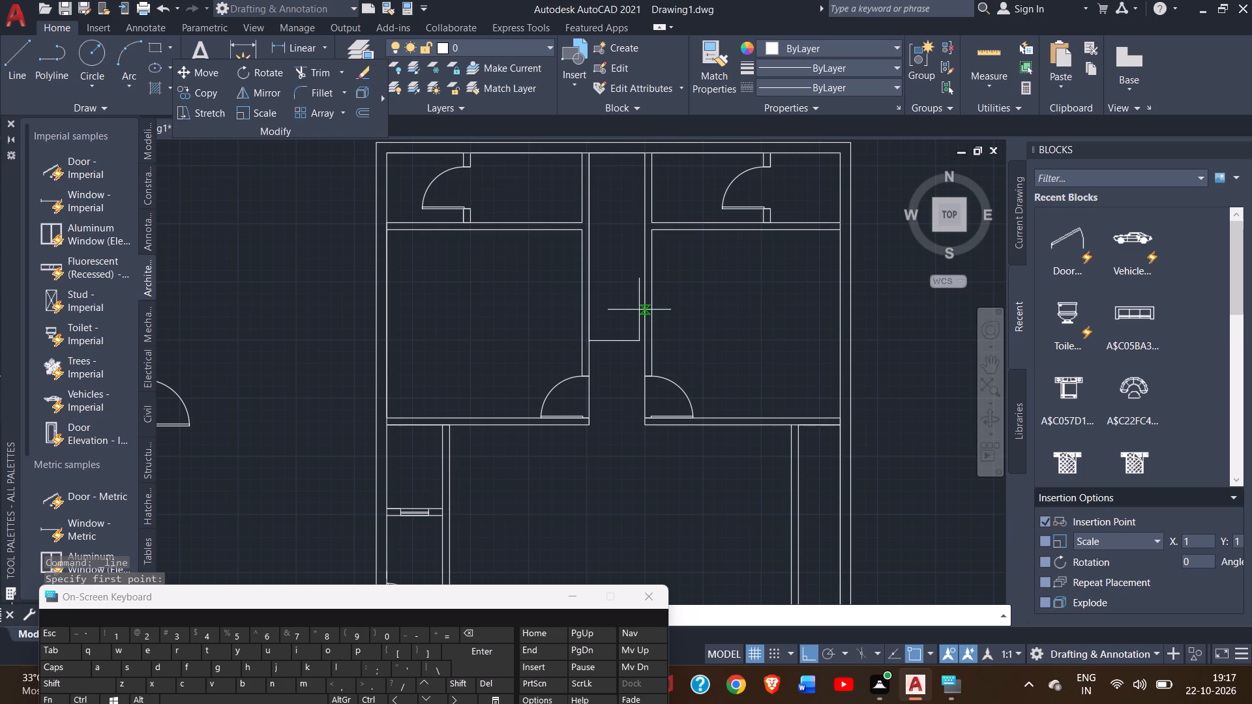
scroll(639, 310, "up", 1, "ctrl")
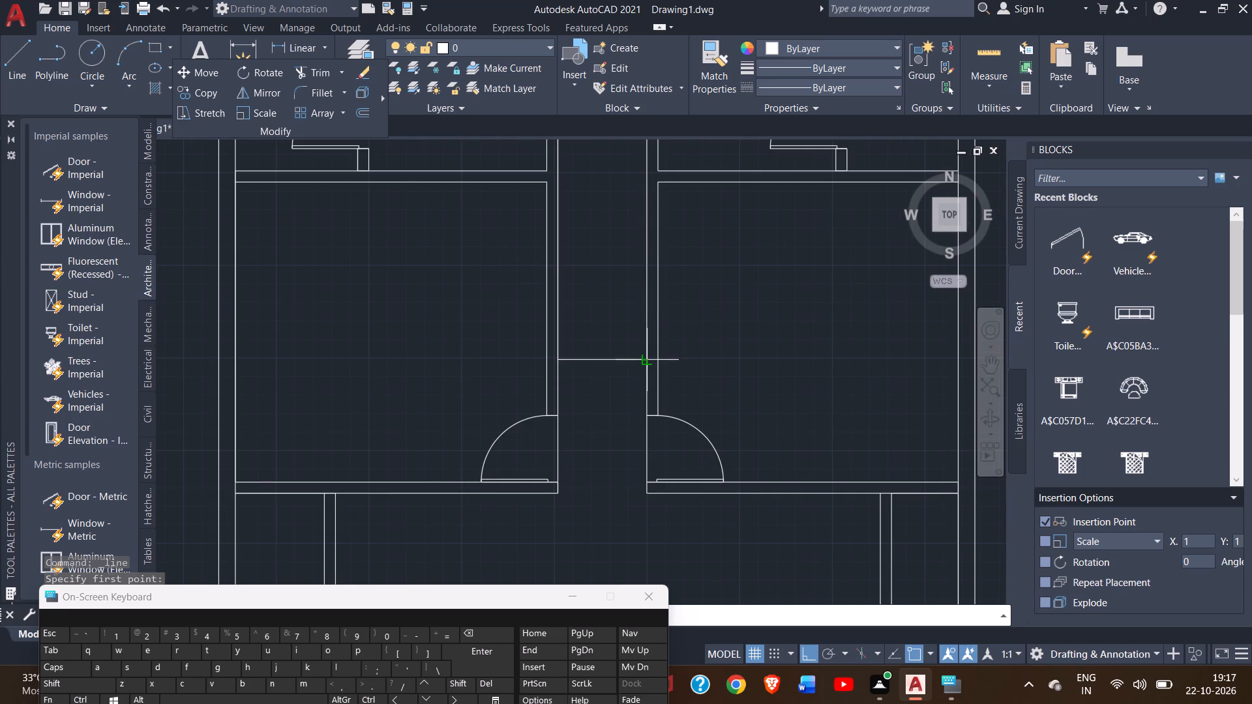
left_click(646, 362)
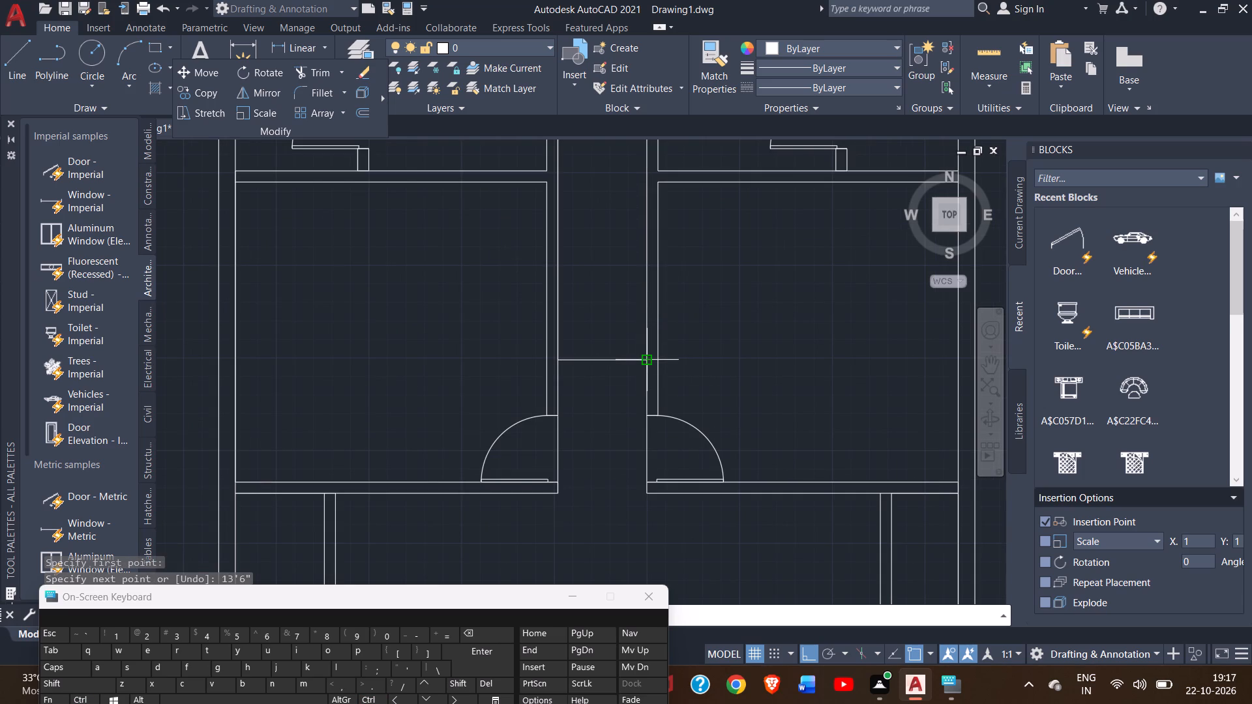
right_click(621, 323)
left_click(668, 339)
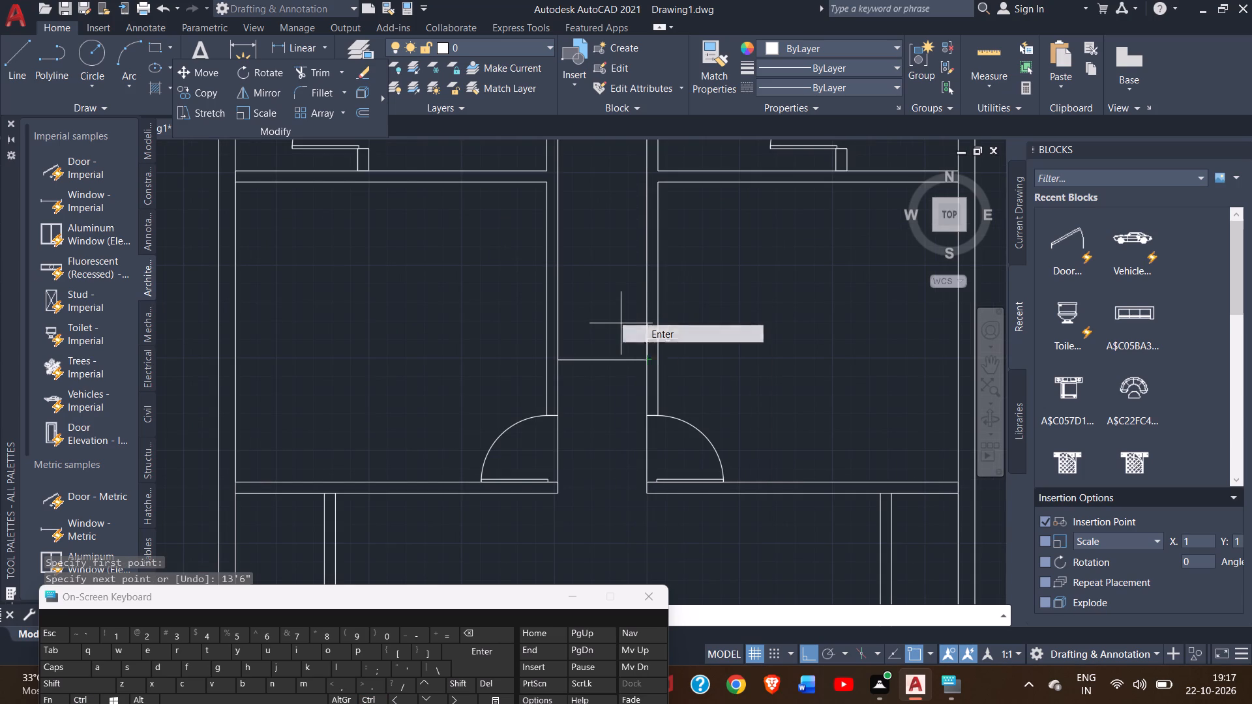
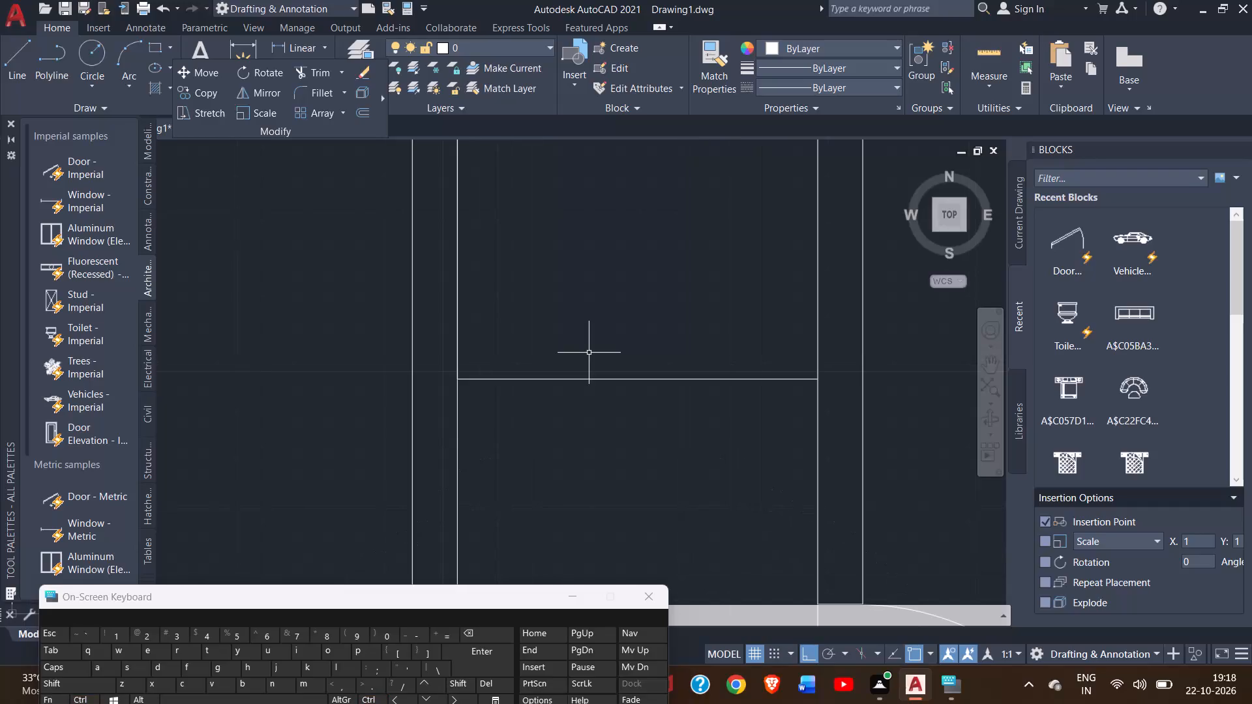
Offset the cross line in the north corridor 6" to the south to form the wall's second face.
scroll(589, 353, "down", 2, "ctrl")
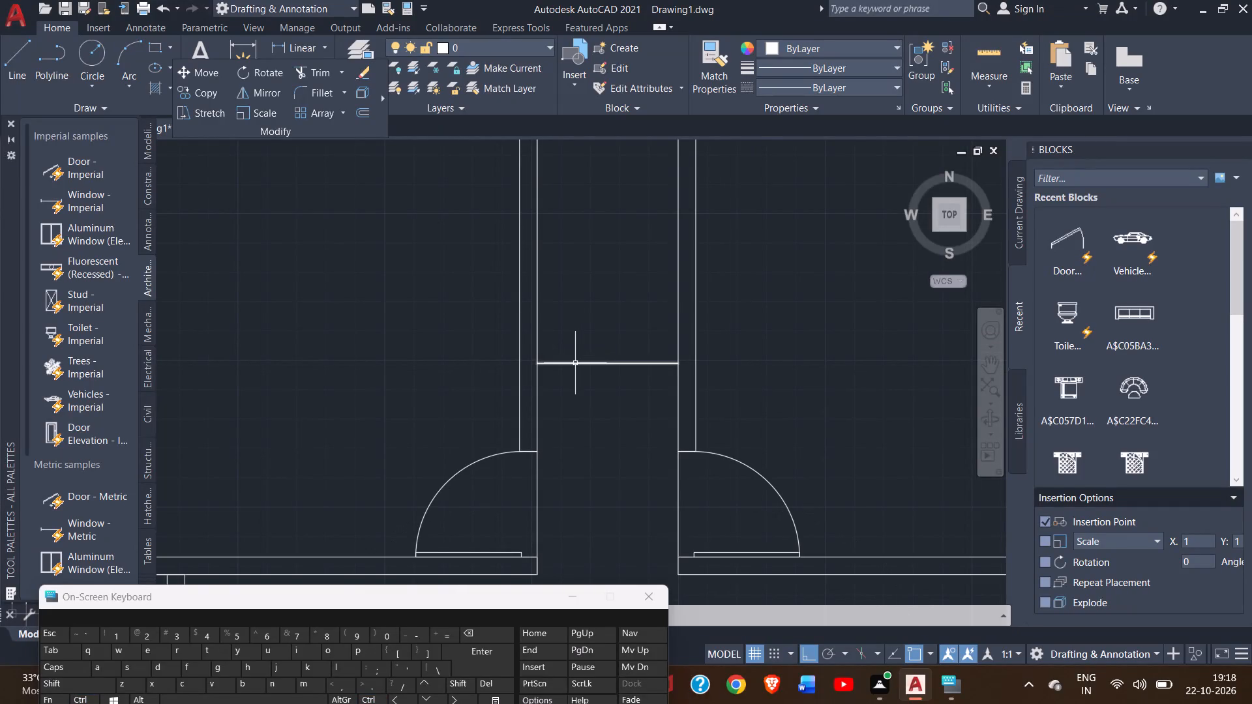
left_click(575, 363)
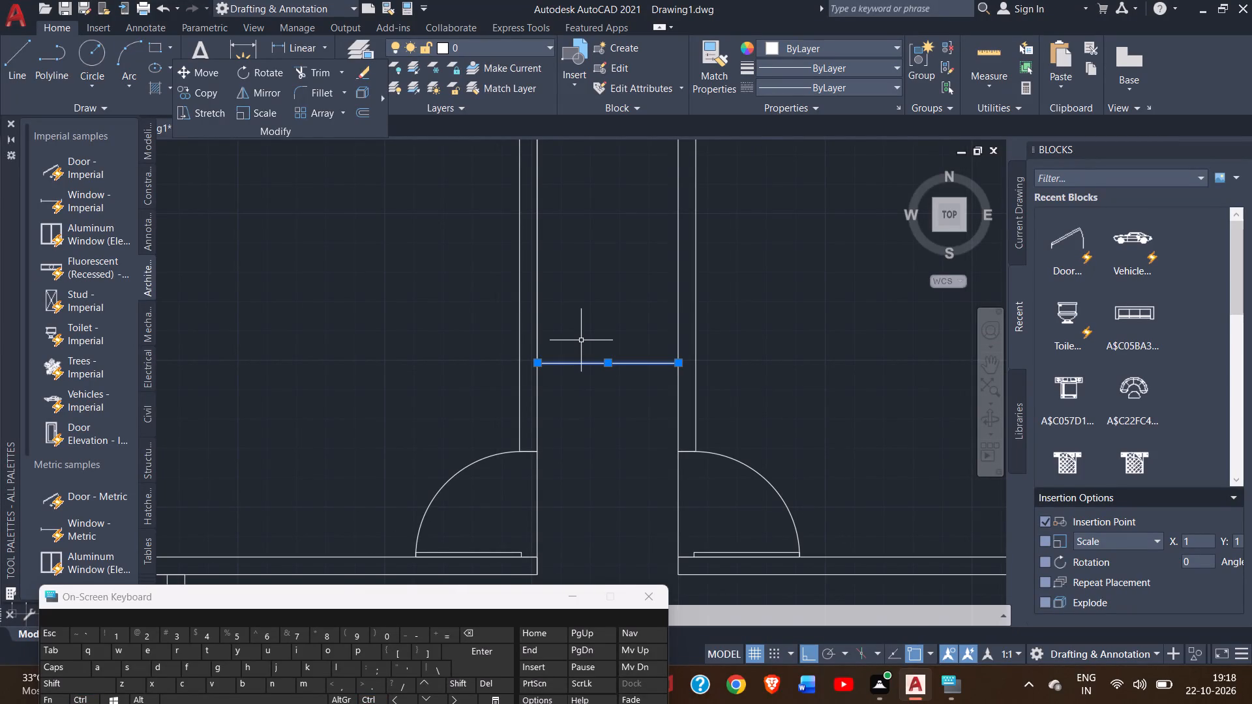
type("off")
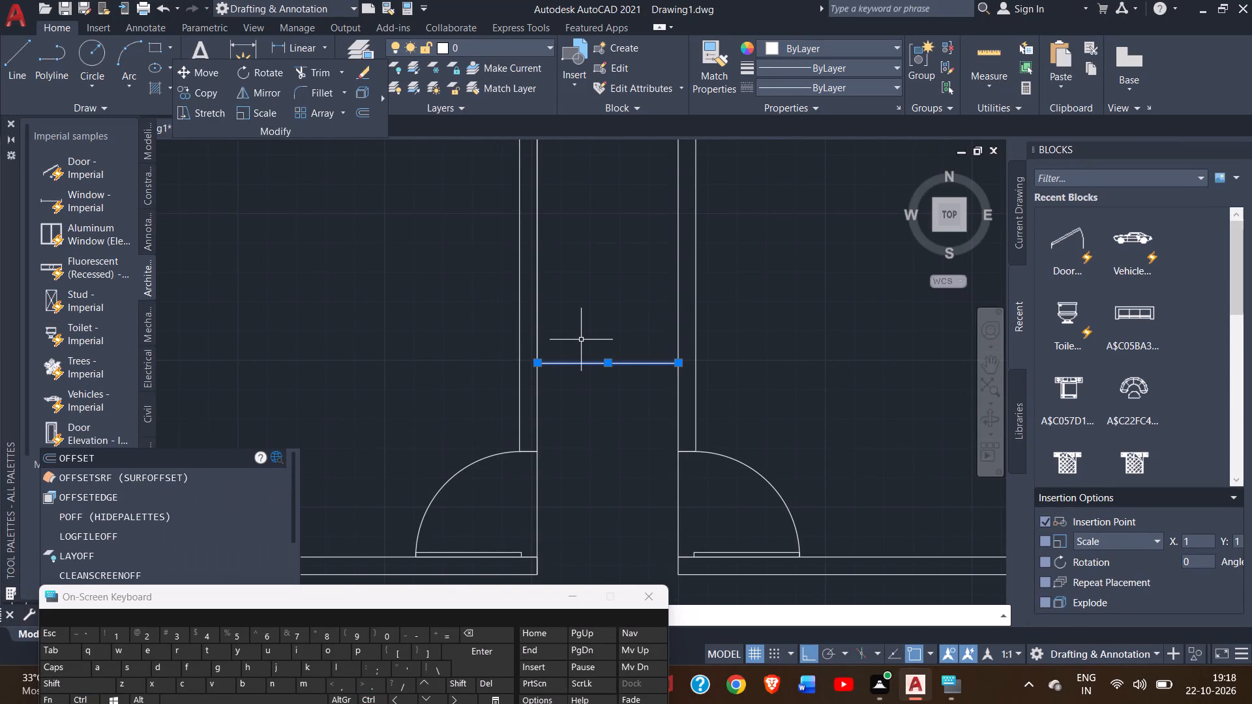
key("Return")
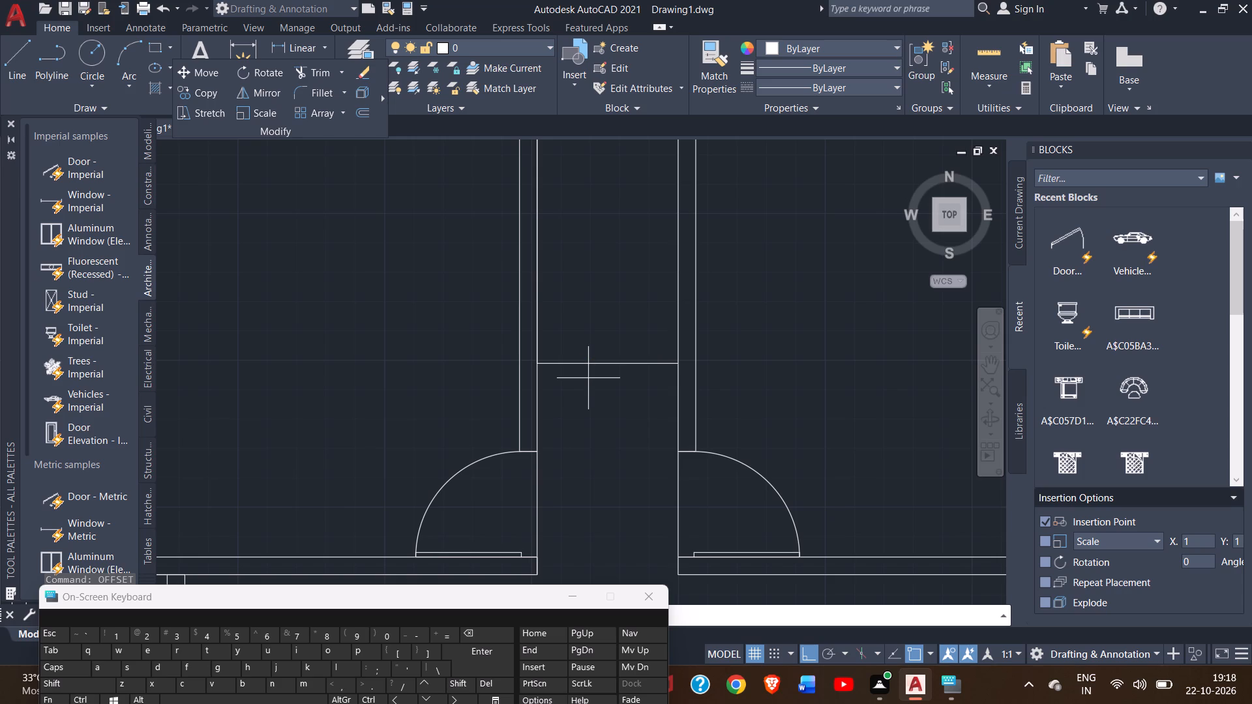
key("6")
key("shift+quotedbl")
key("Return")
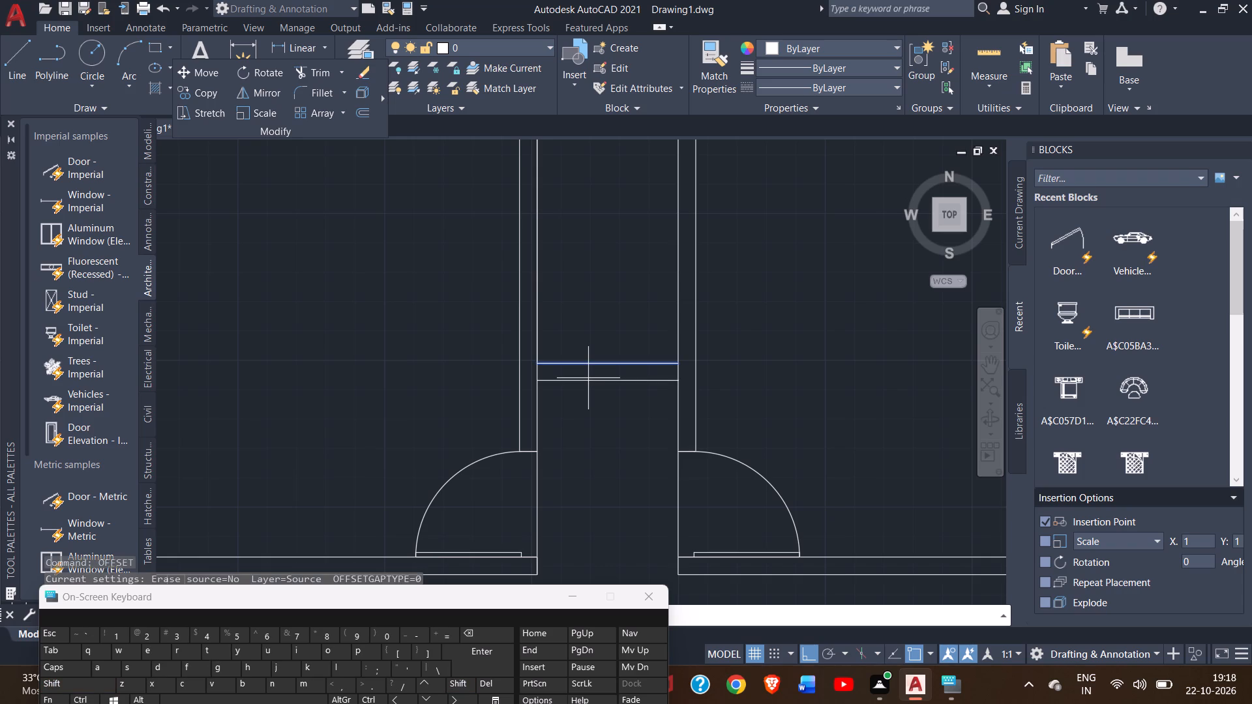
left_click(573, 404)
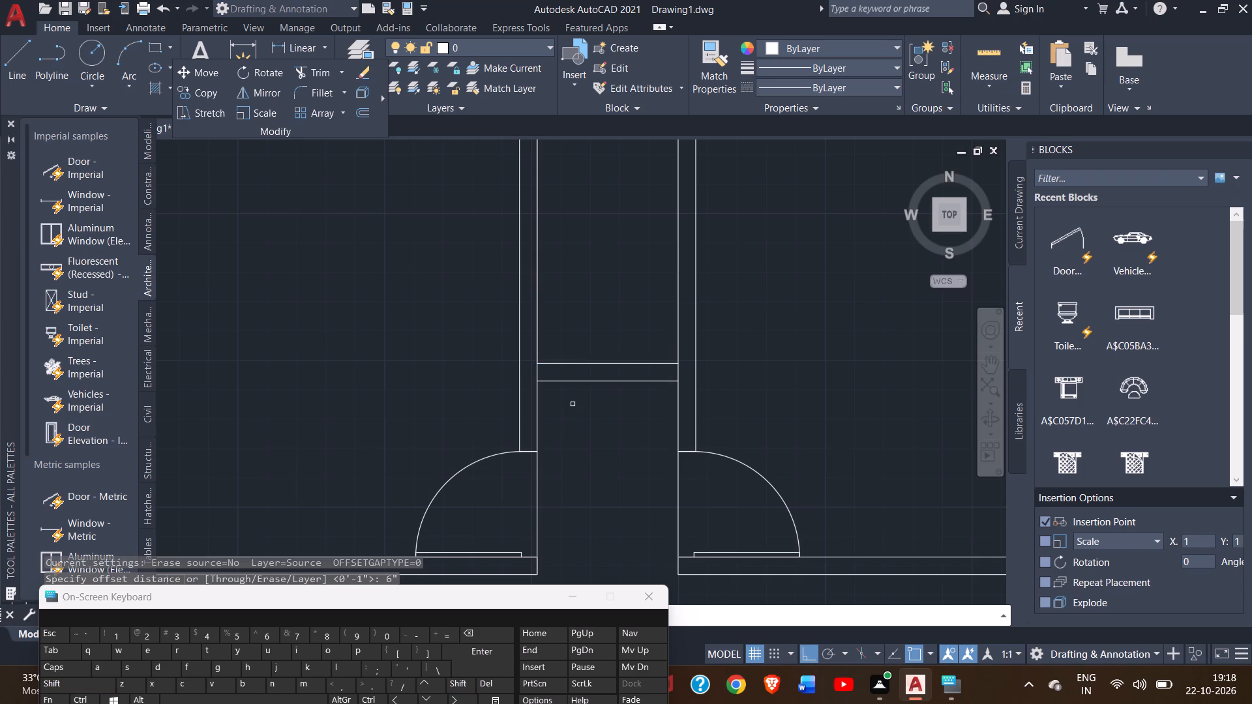
scroll(573, 404, "down", 3, "ctrl")
scroll(573, 404, "up", 2, "ctrl")
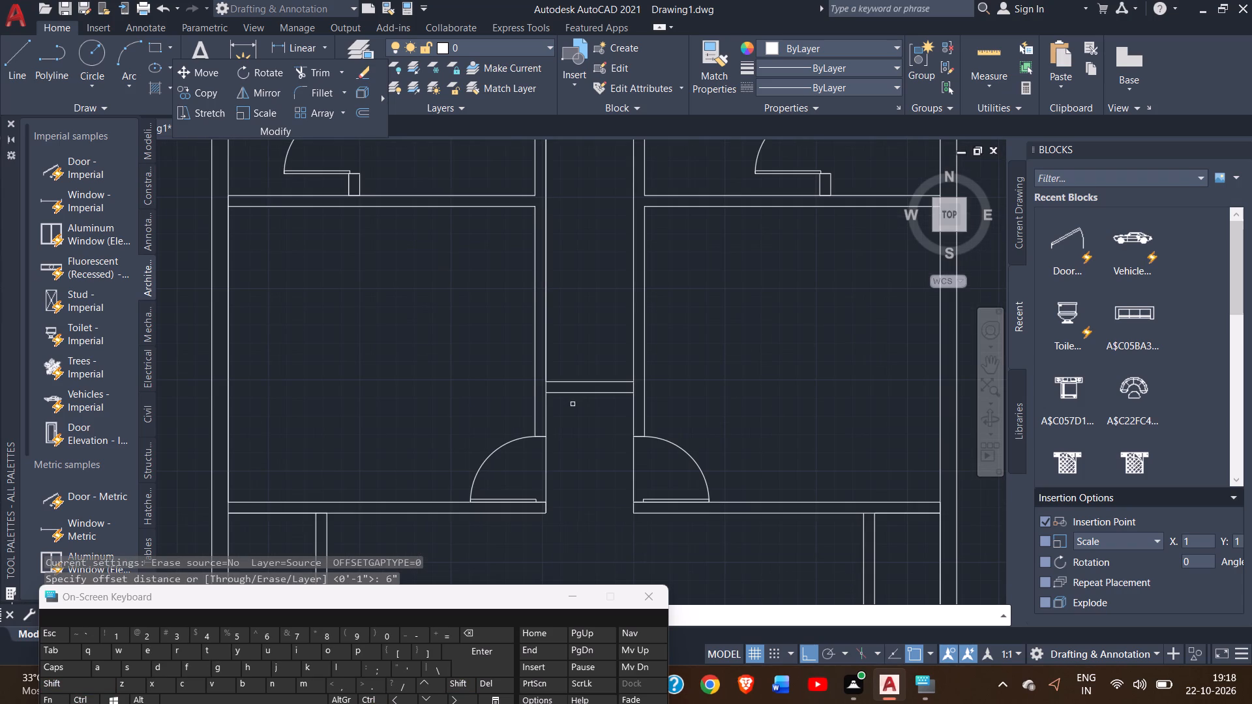
right_click(590, 289)
left_click(605, 299)
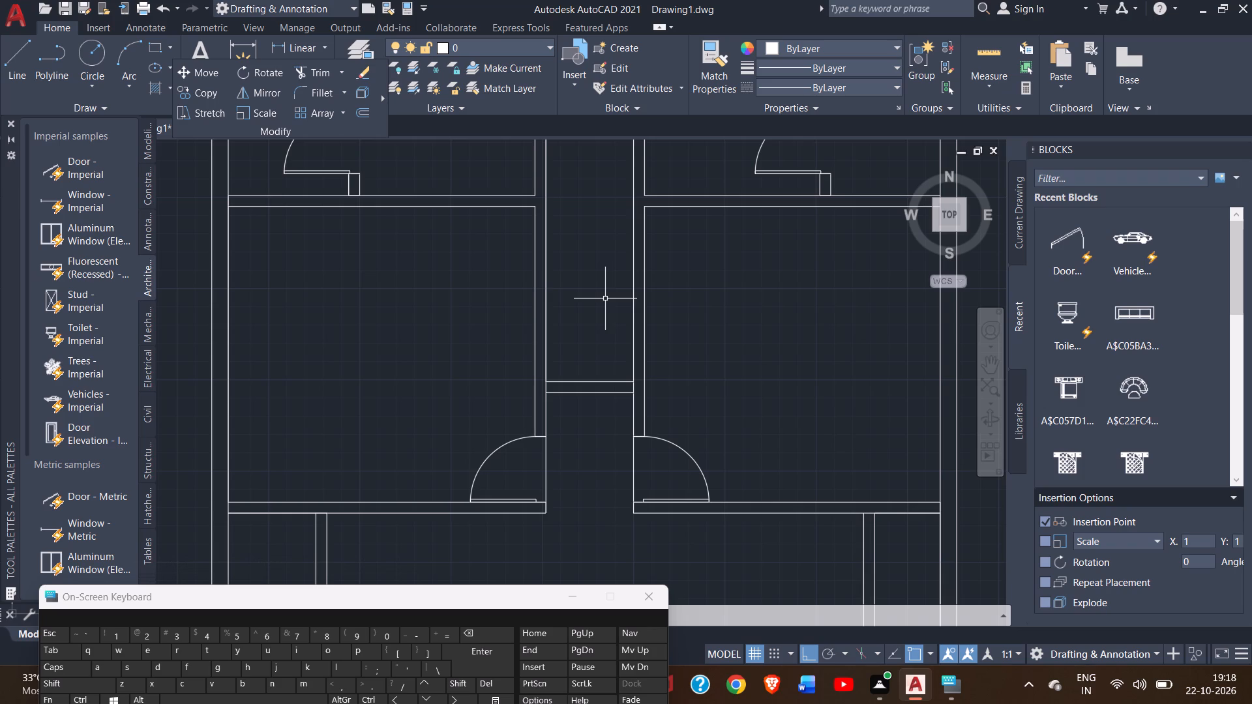
Draw the west jamb of the cross-wall opening 1' from the corridor's west wall face, running from the south line to the north line.
left_click(23, 83)
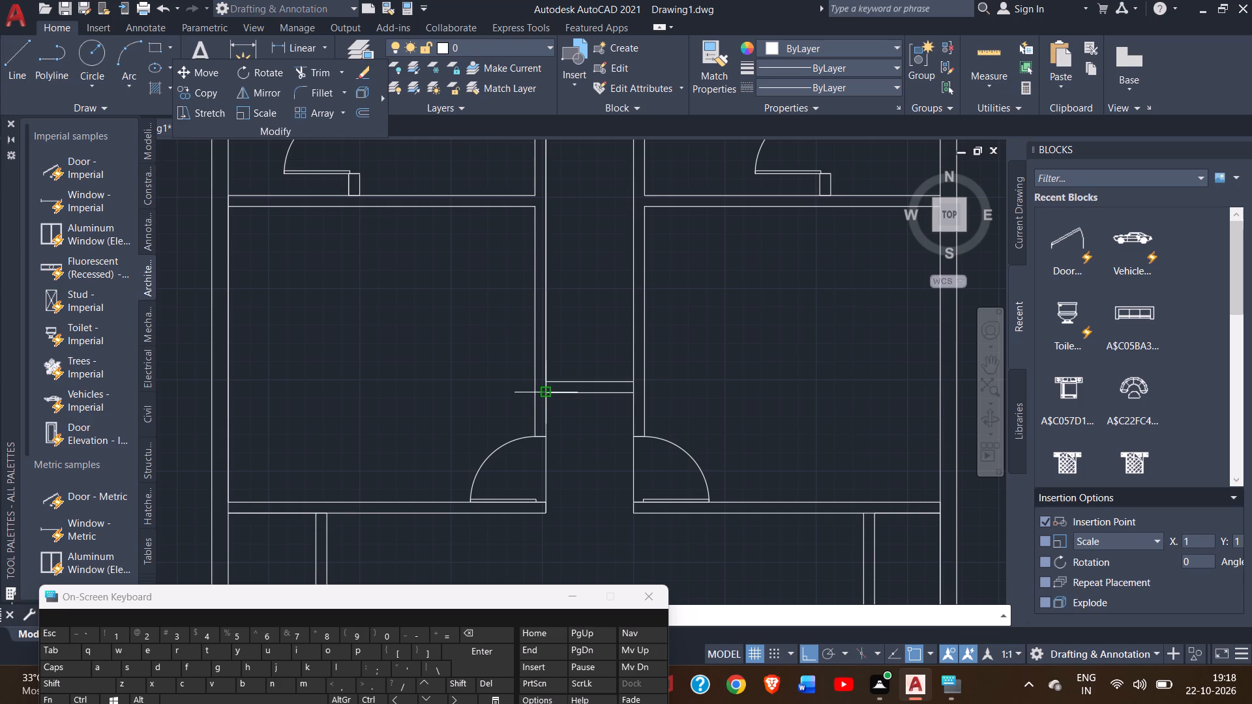
left_click_drag(546, 395, 560, 396)
type("1'")
key("Return")
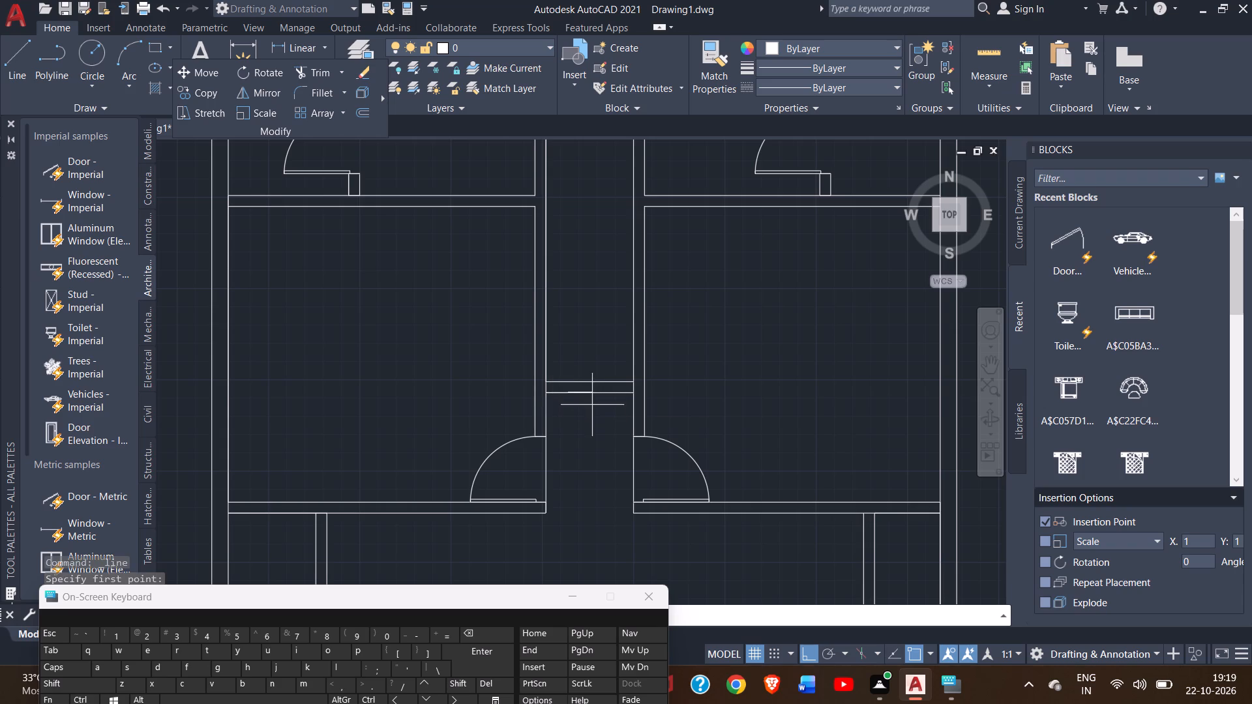
scroll(570, 379, "up", 2, "ctrl")
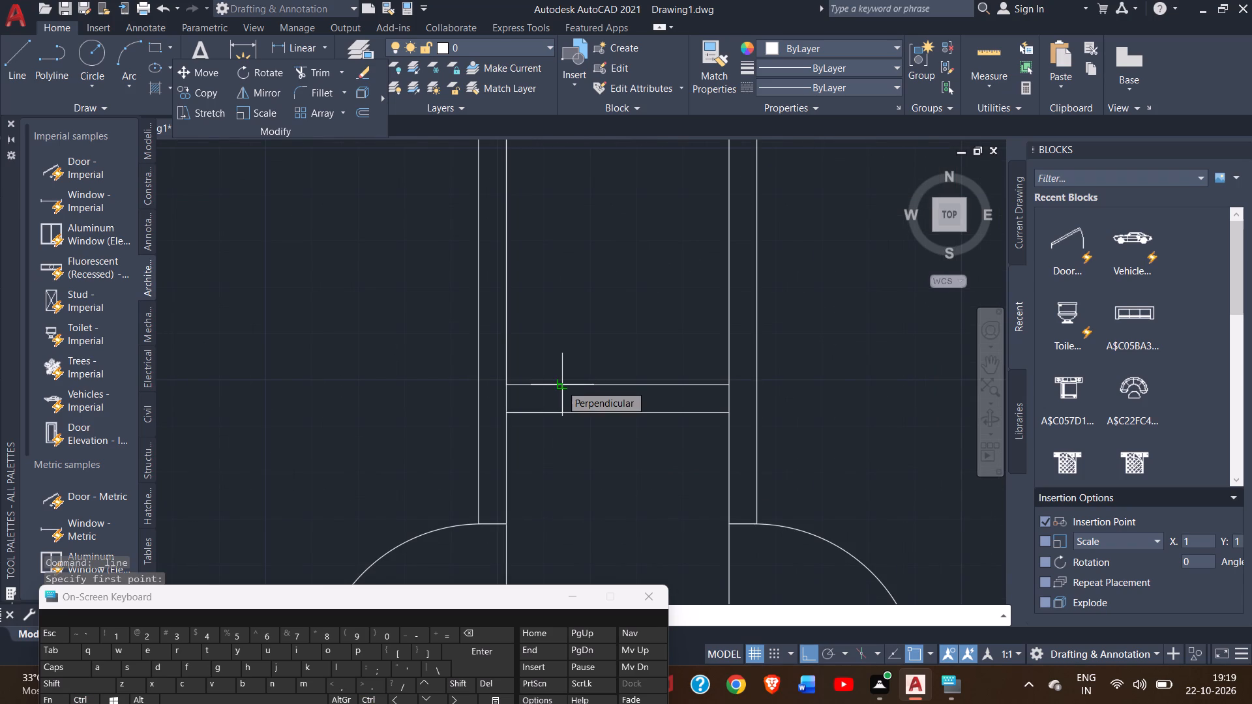
left_click(561, 385)
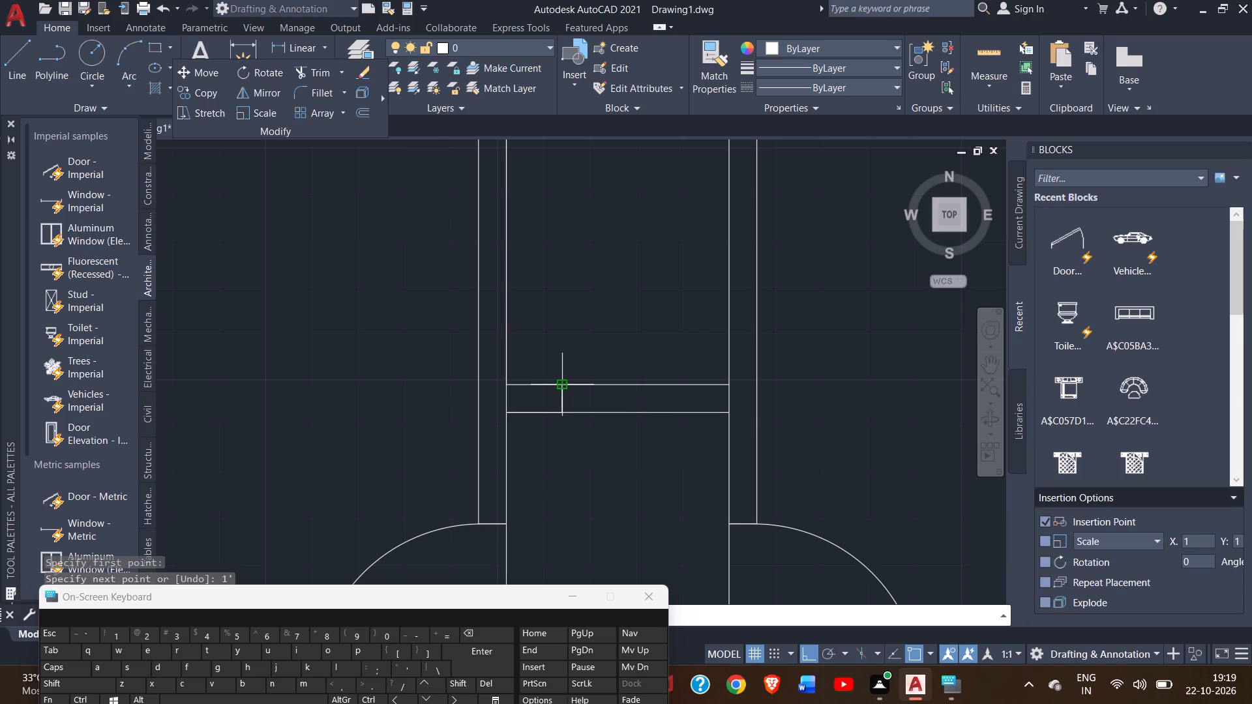
right_click(578, 349)
left_click(599, 359)
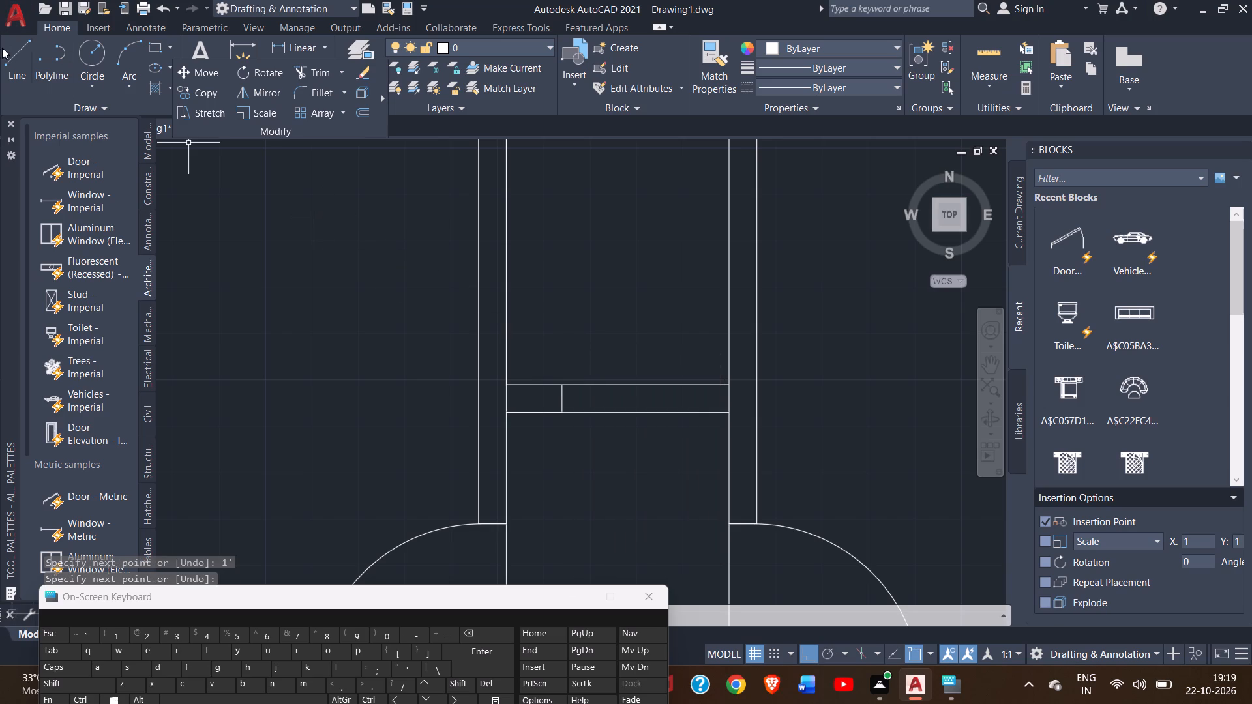
Draw the east jamb of the cross-wall opening 1' from the corridor's east wall face, running from the south line to the north line.
left_click(13, 62)
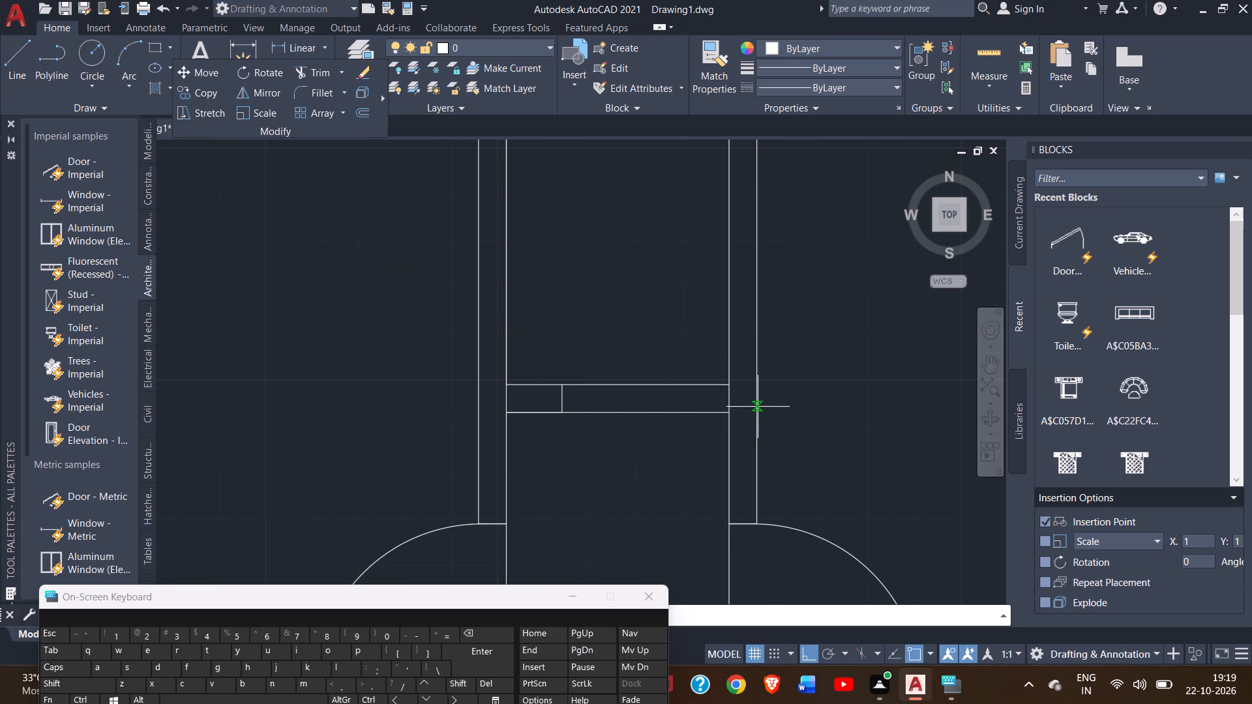
left_click_drag(726, 415, 697, 415)
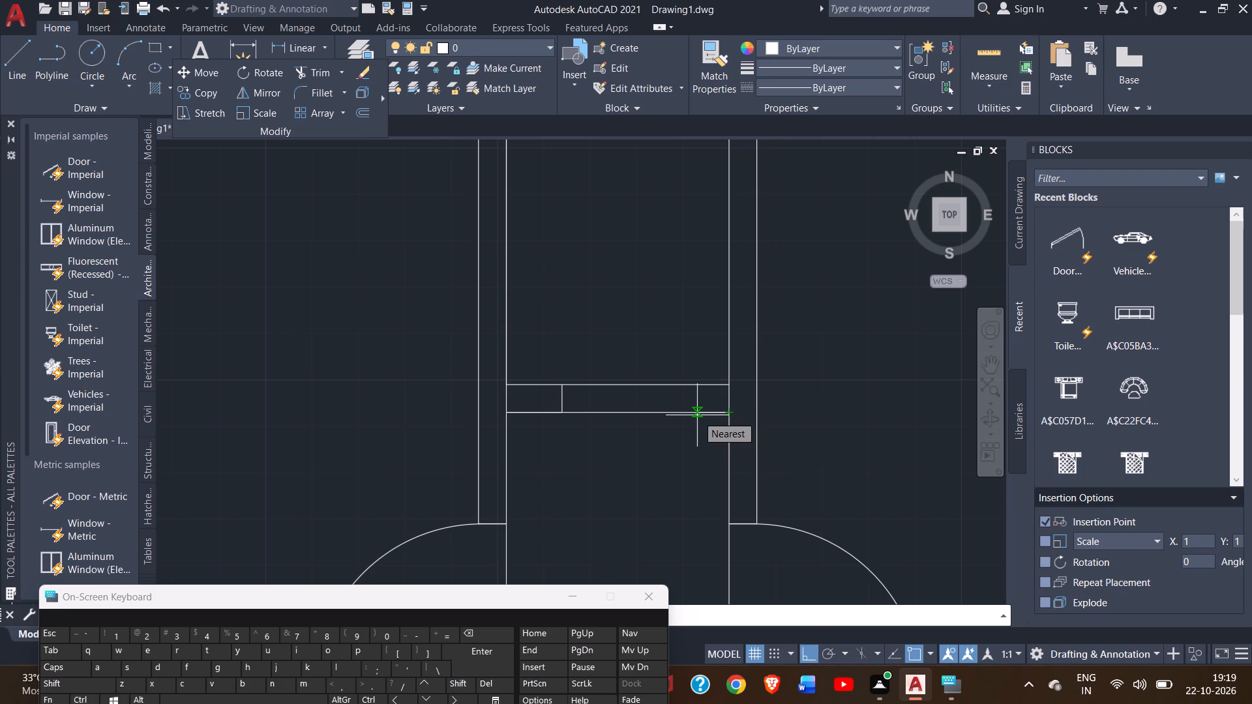
type("1'")
key("Return")
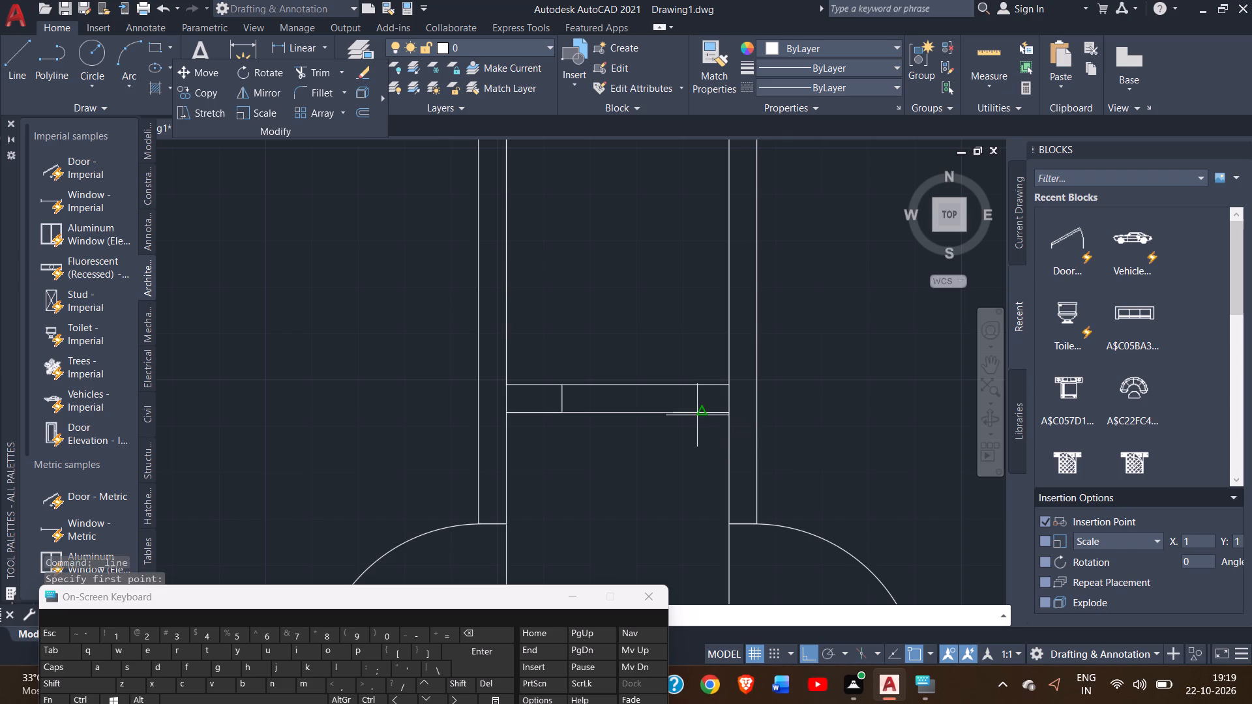
left_click(672, 389)
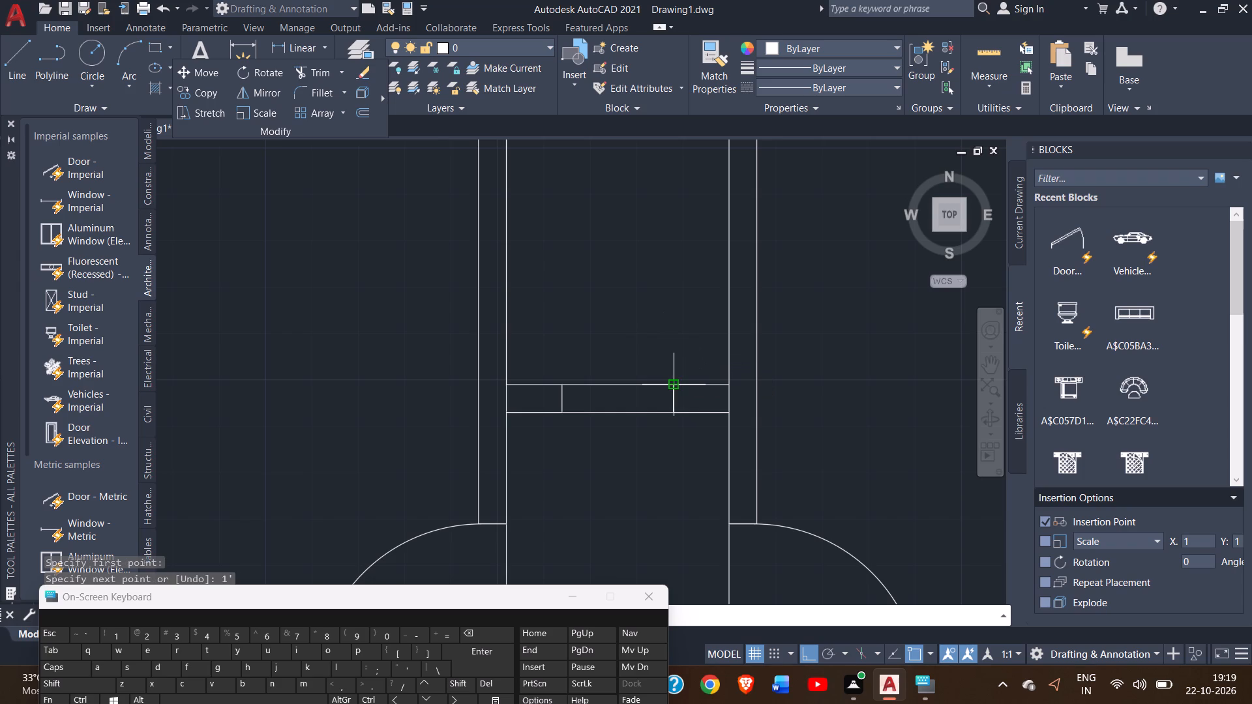
right_click(672, 377)
left_click(687, 385)
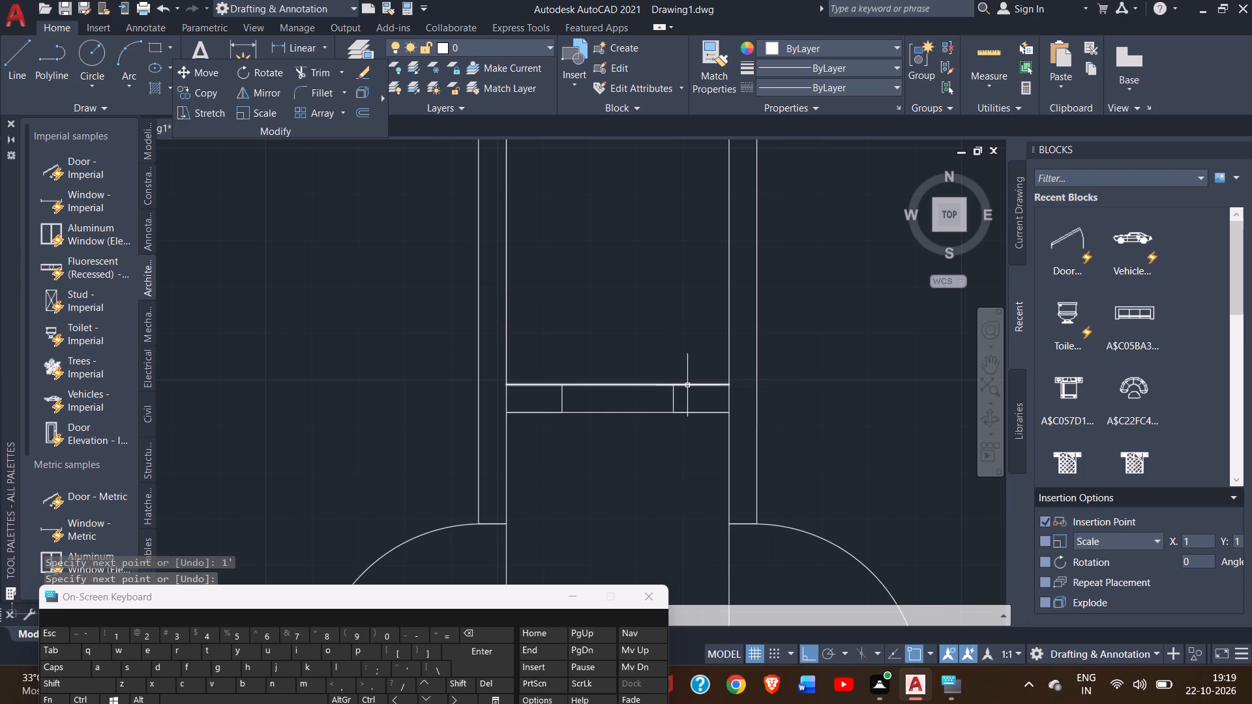
Trim both cross-wall lines between the two jambs to open the doorway.
left_click(321, 75)
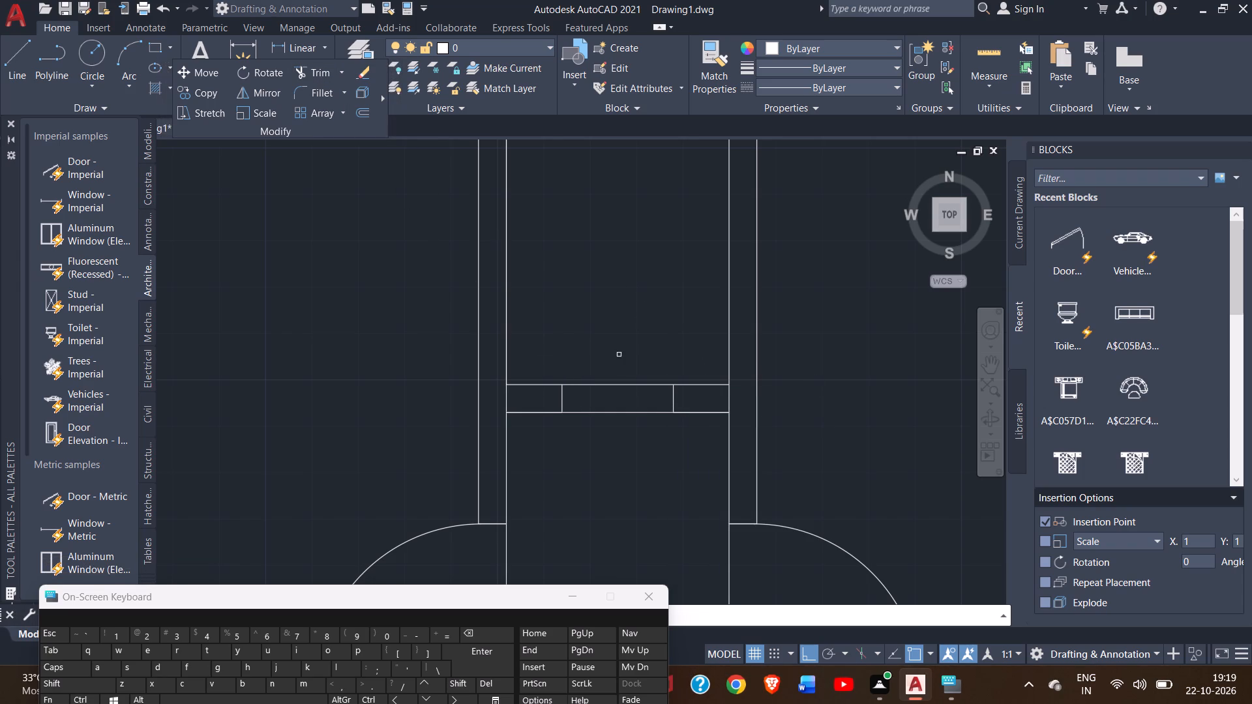
left_click_drag(618, 355, 645, 455)
right_click(608, 304)
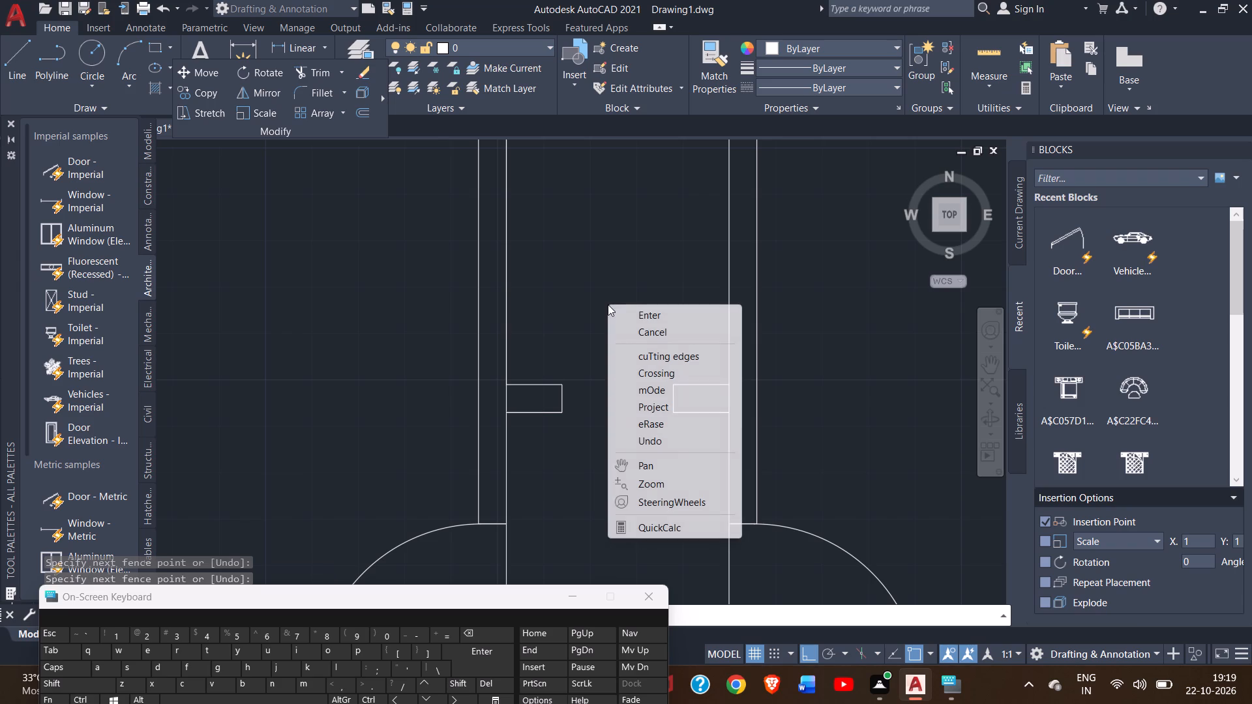
left_click(620, 312)
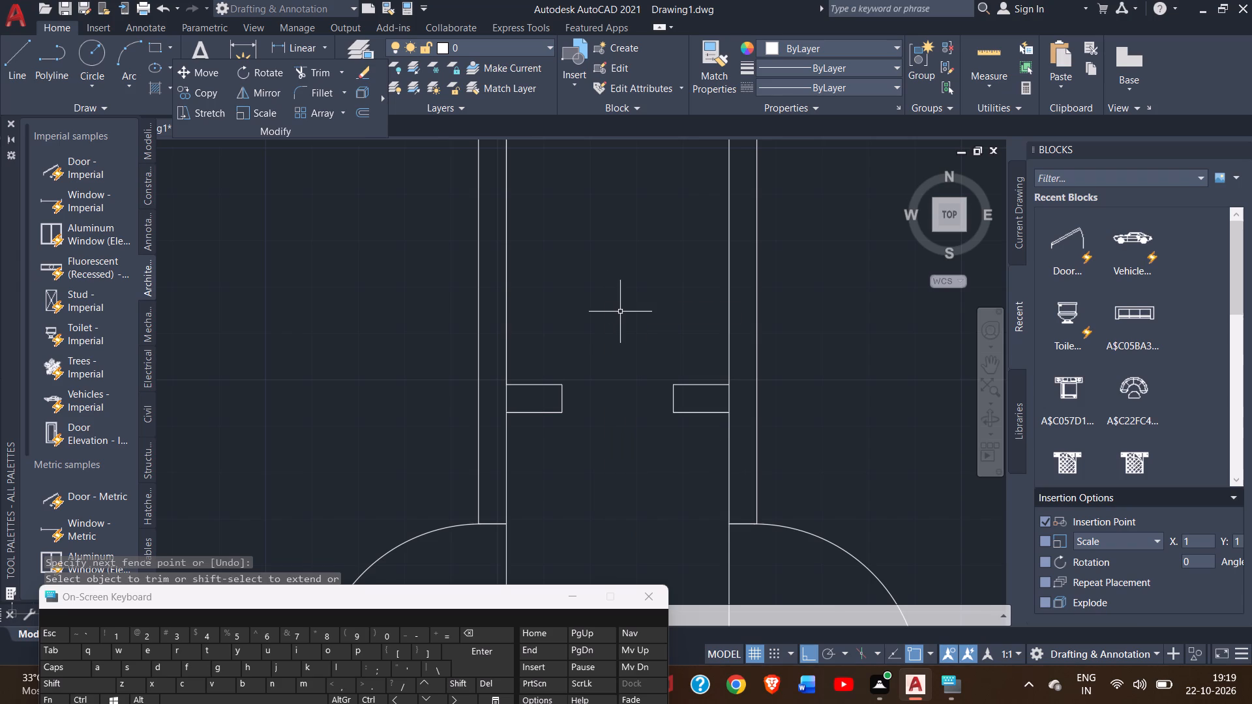
Copy the westernmost spare door outside the plan to the south corner of the cross-wall opening's west jamb, with Ortho off.
scroll(620, 312, "down", 2, "ctrl")
scroll(620, 312, "up", 1, "ctrl")
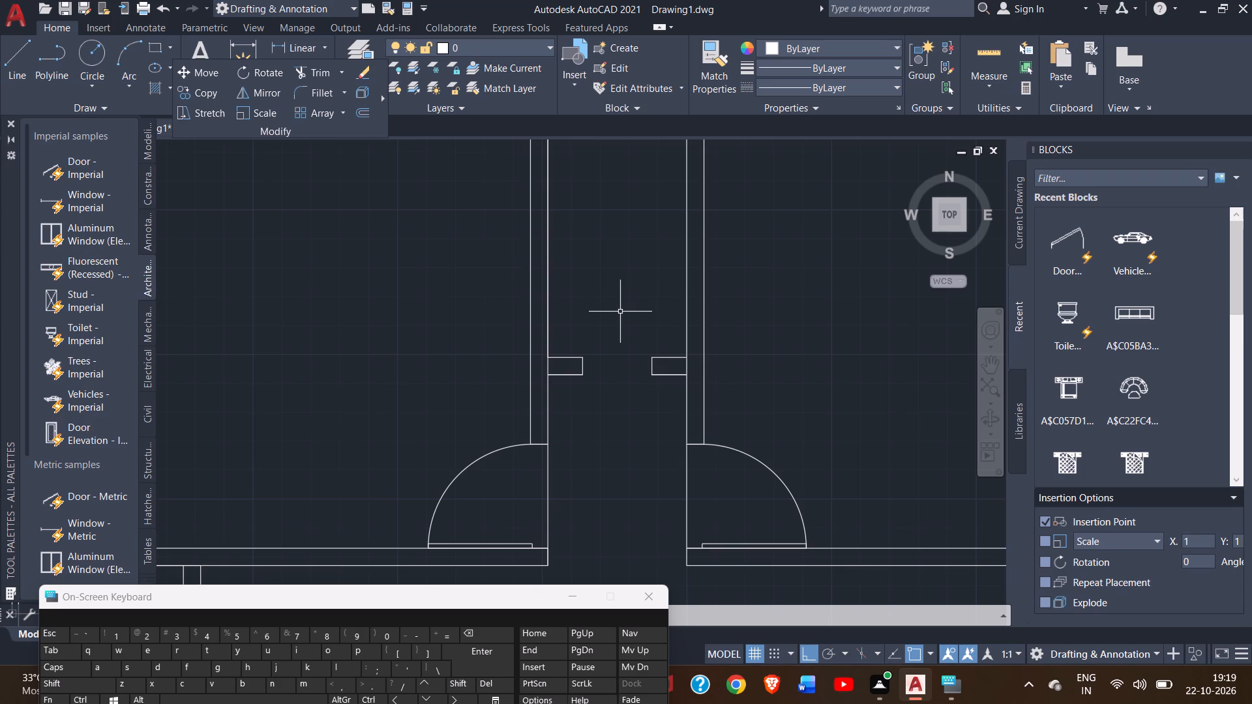
scroll(620, 312, "down", 2, "ctrl")
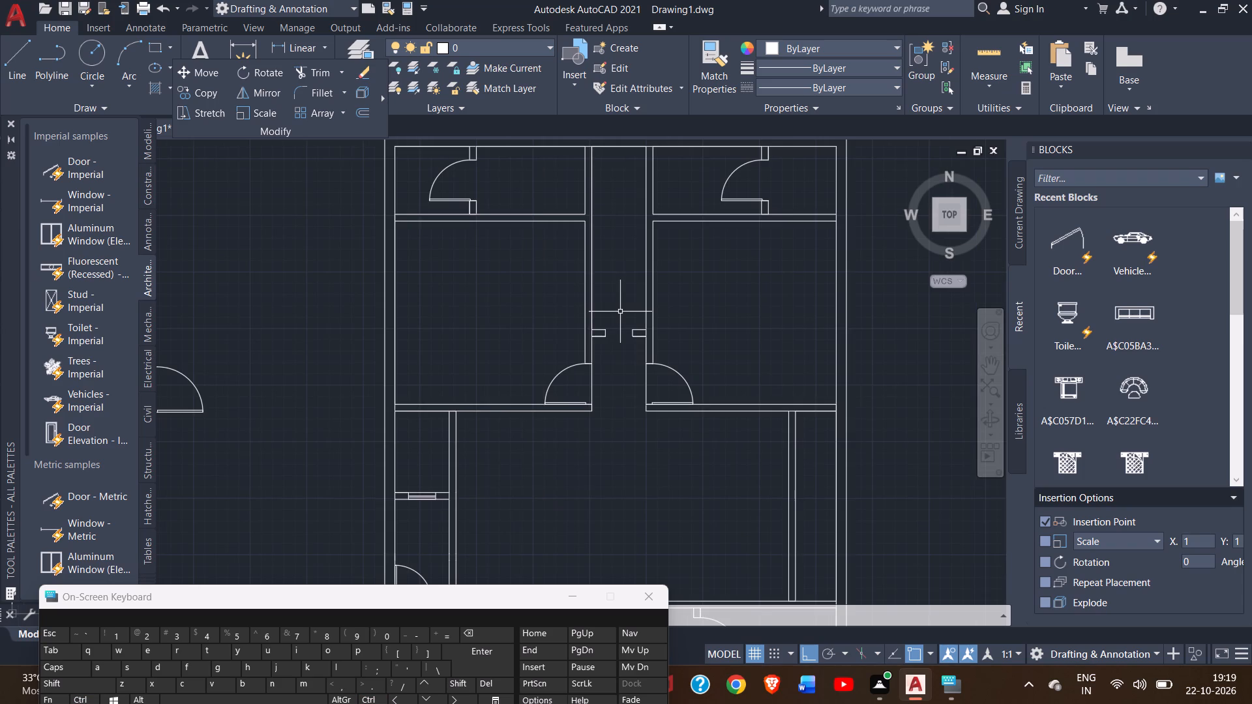
scroll(620, 312, "down", 1, "ctrl")
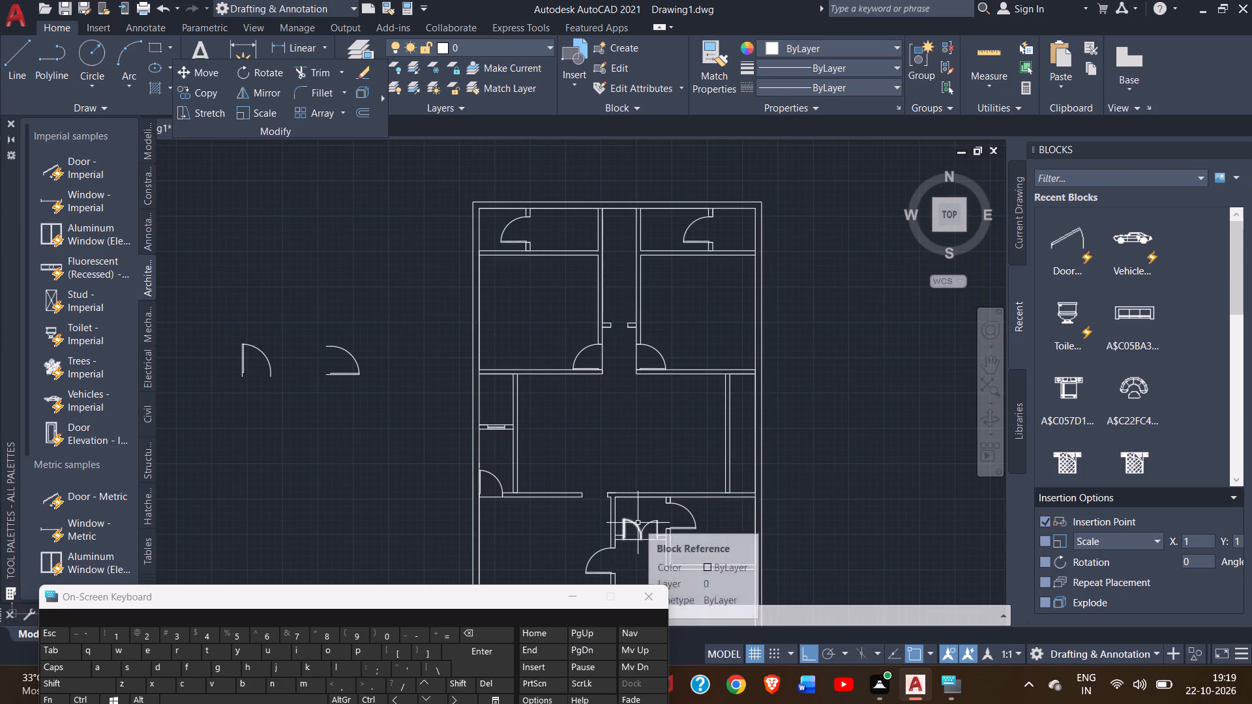
left_click(271, 362)
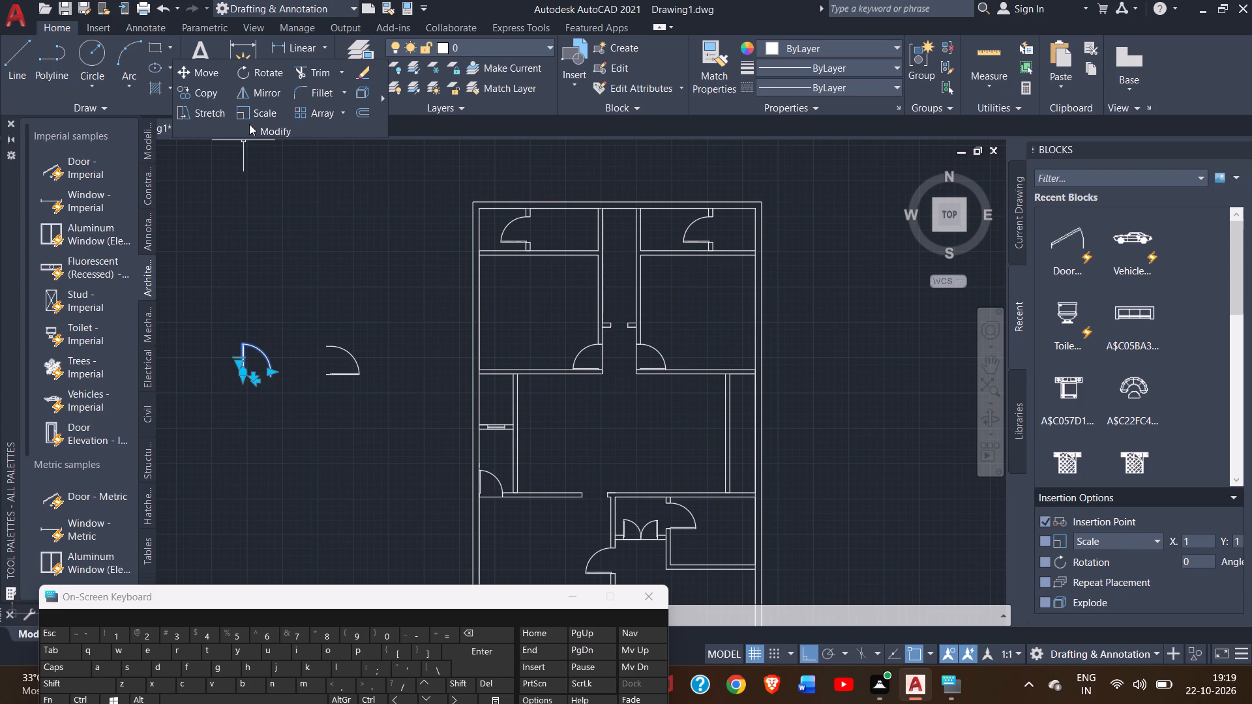
left_click(205, 87)
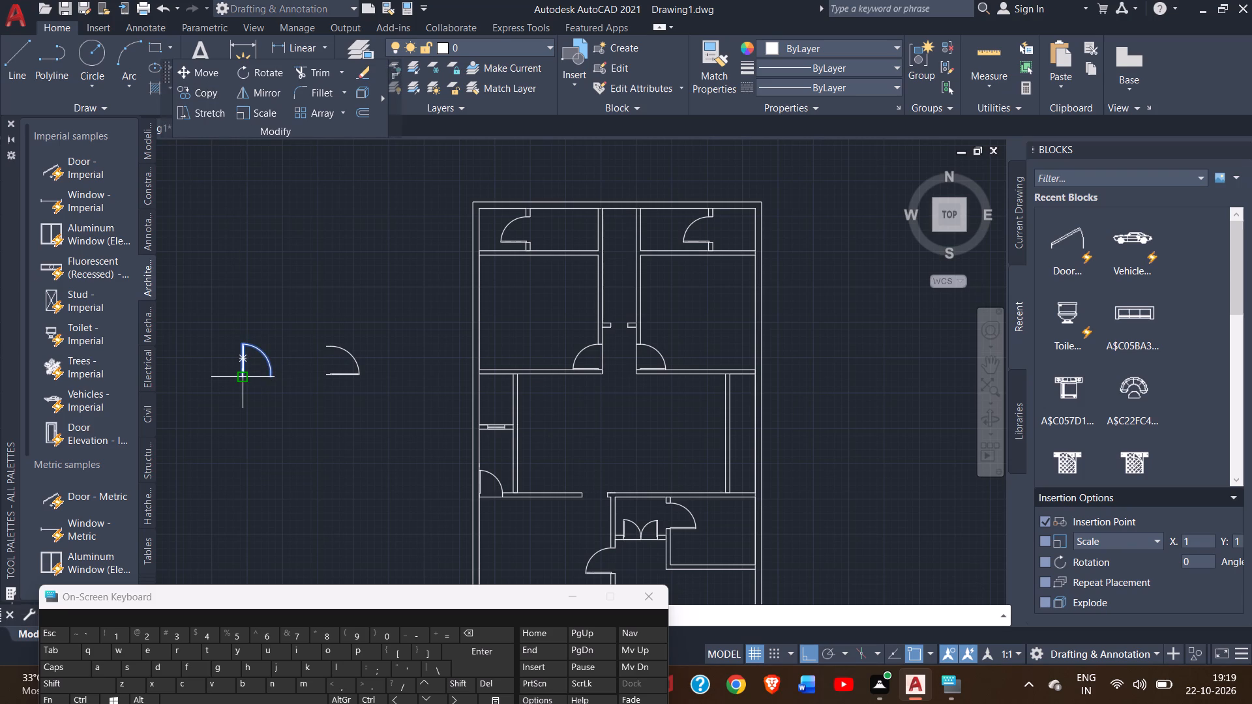
scroll(244, 379, "up", 2, "ctrl")
scroll(244, 379, "down", 1, "ctrl")
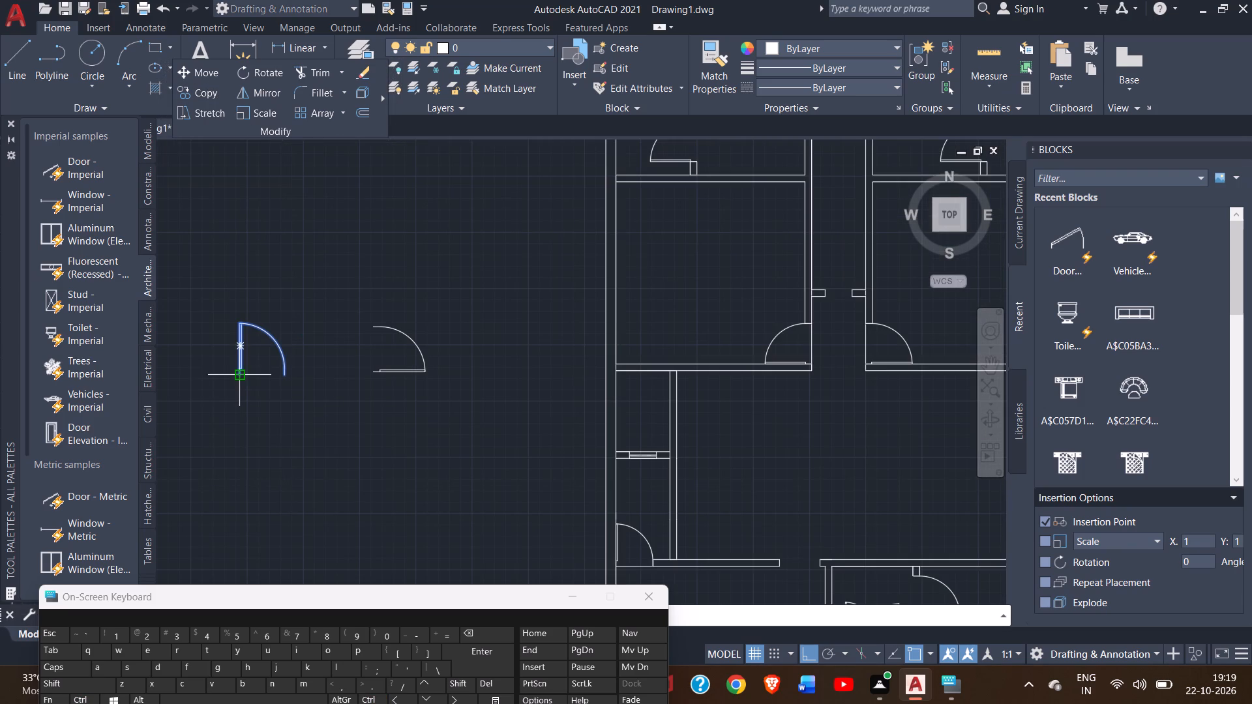
left_click(244, 379)
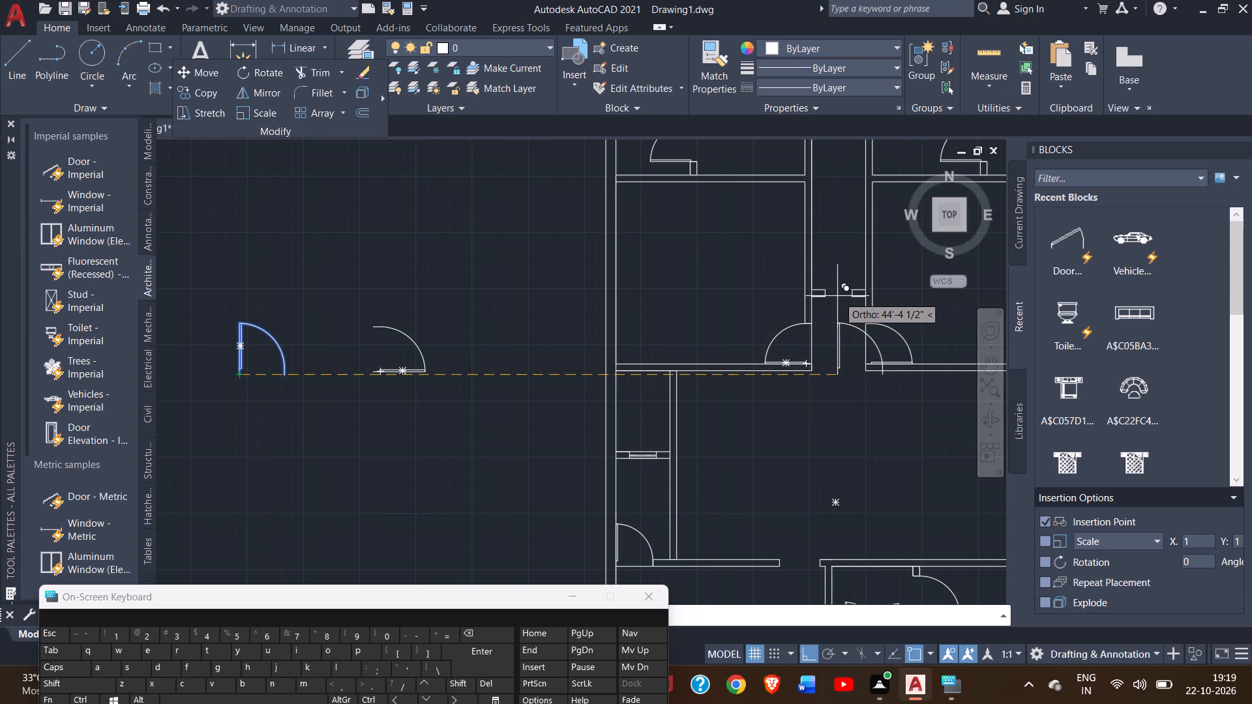
scroll(837, 296, "up", 3, "ctrl")
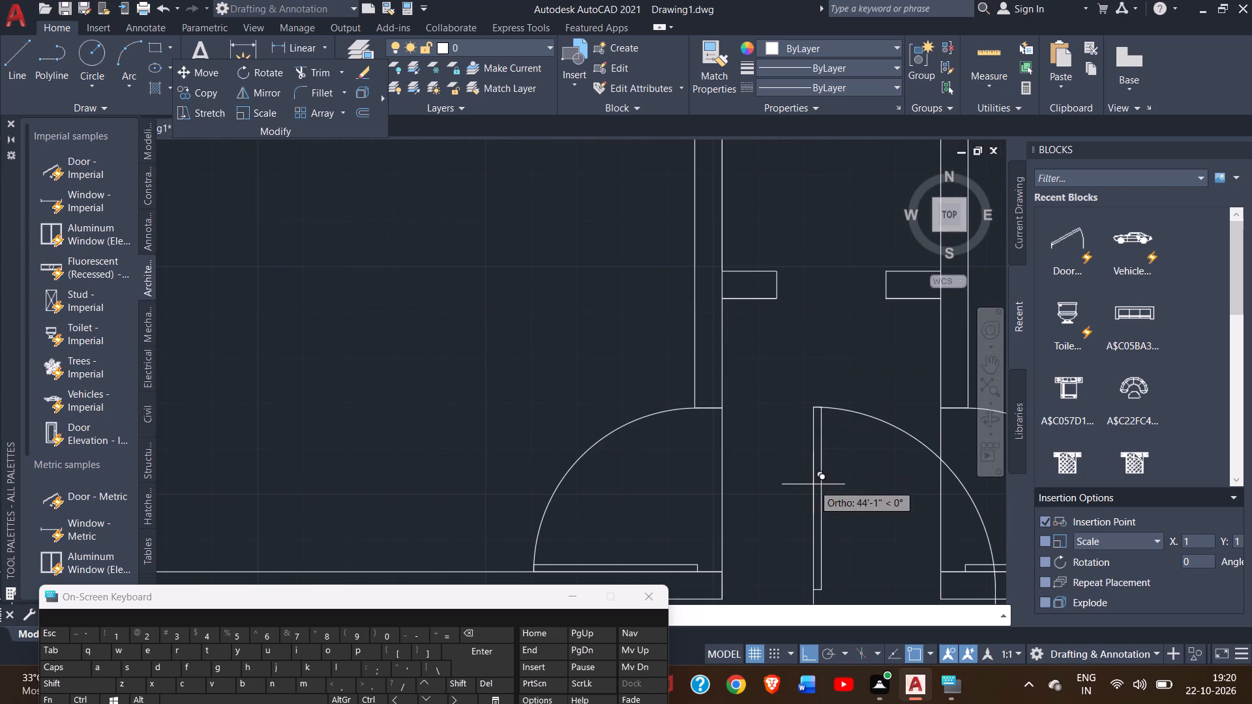
left_click(814, 660)
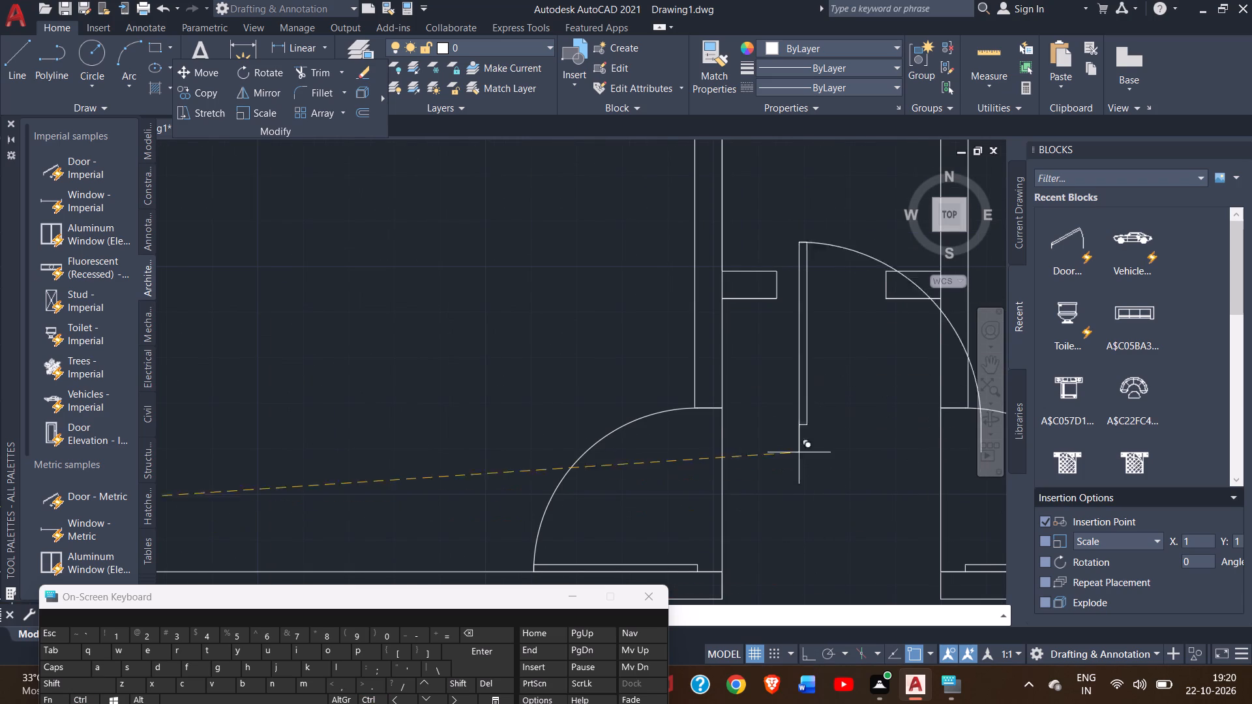
left_click(772, 297)
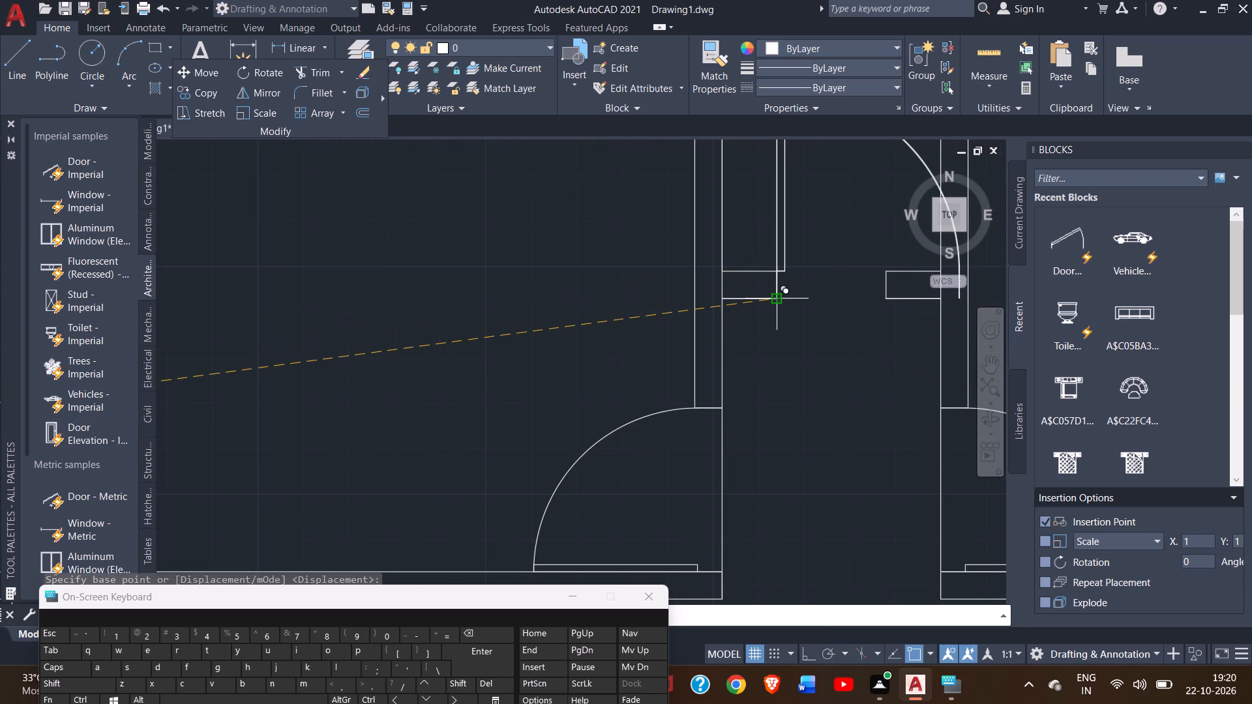
right_click(471, 324)
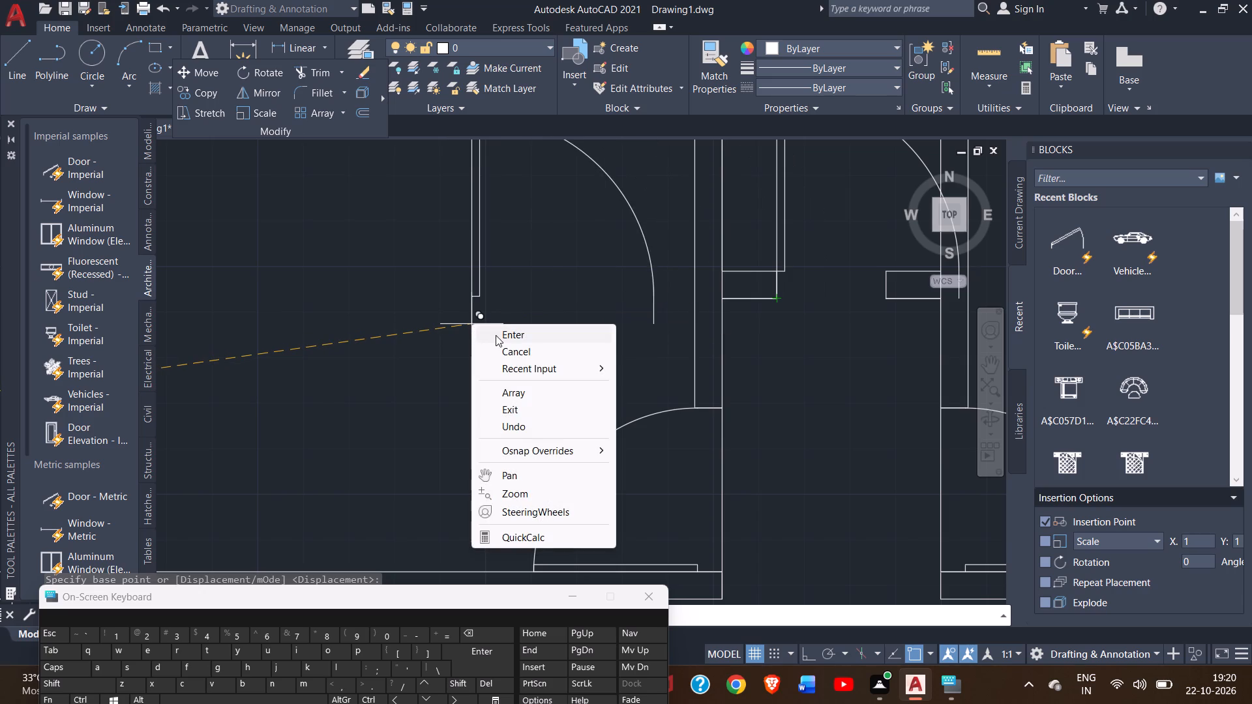
left_click(496, 335)
Scale down the copied corridor door freehand about the west jamb's south corner, picking the scale point just east of that corner.
scroll(572, 387, "down", 2, "ctrl")
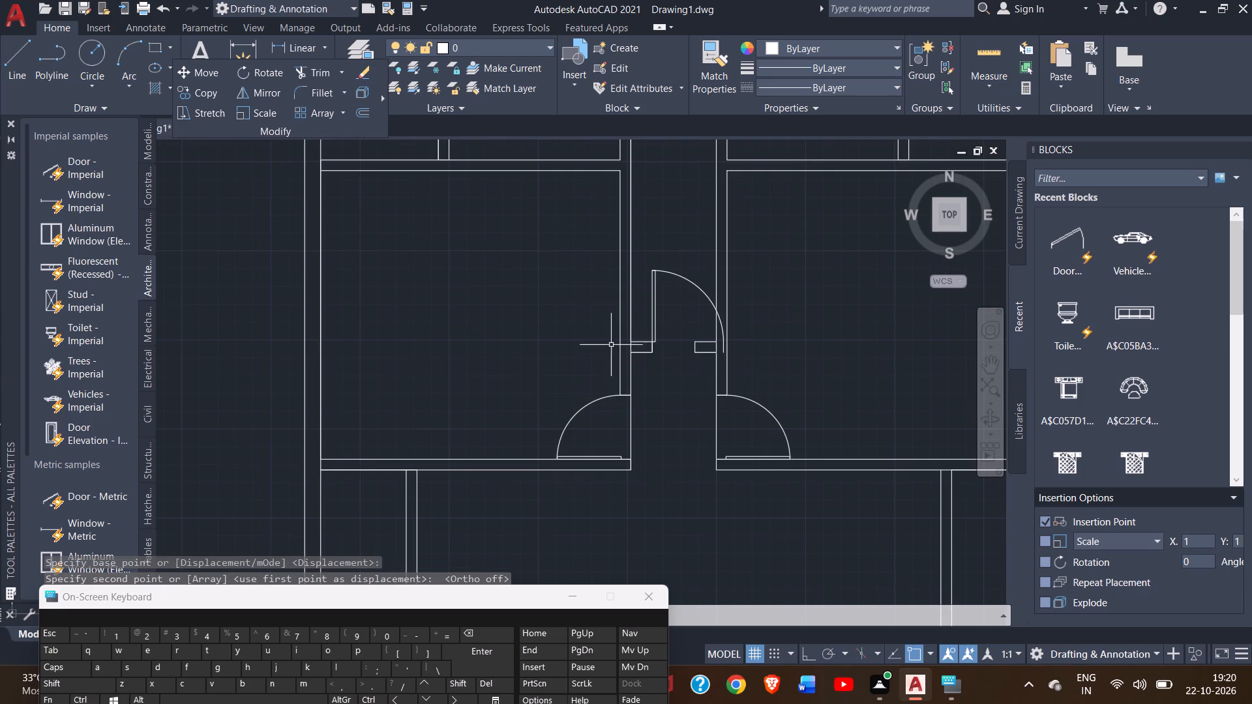
left_click(653, 286)
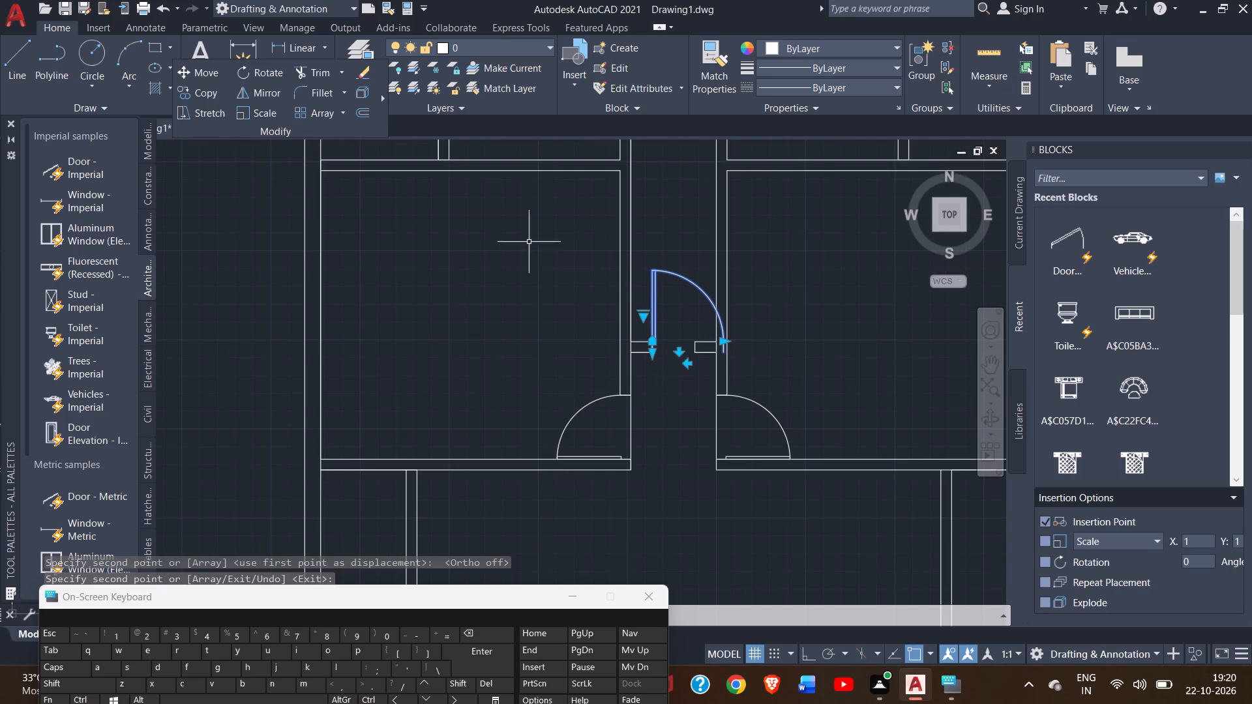
left_click(261, 116)
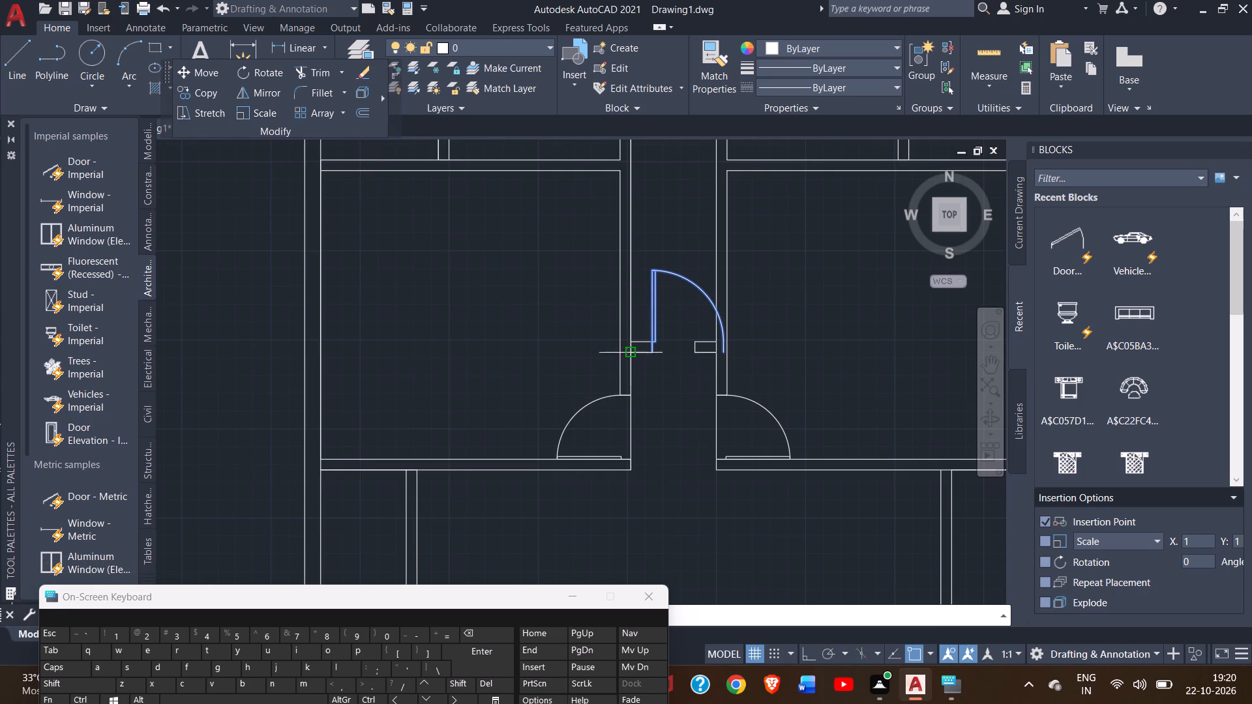
left_click_drag(652, 351, 655, 352)
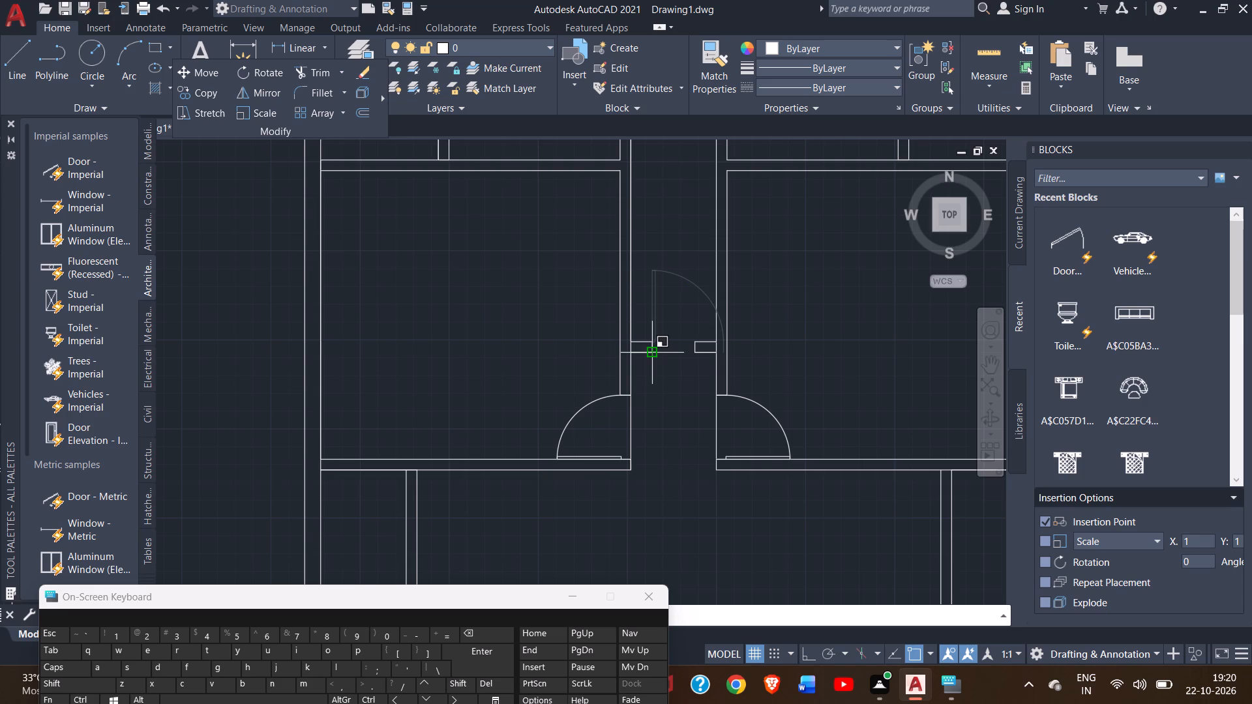
left_click_drag(655, 352, 661, 353)
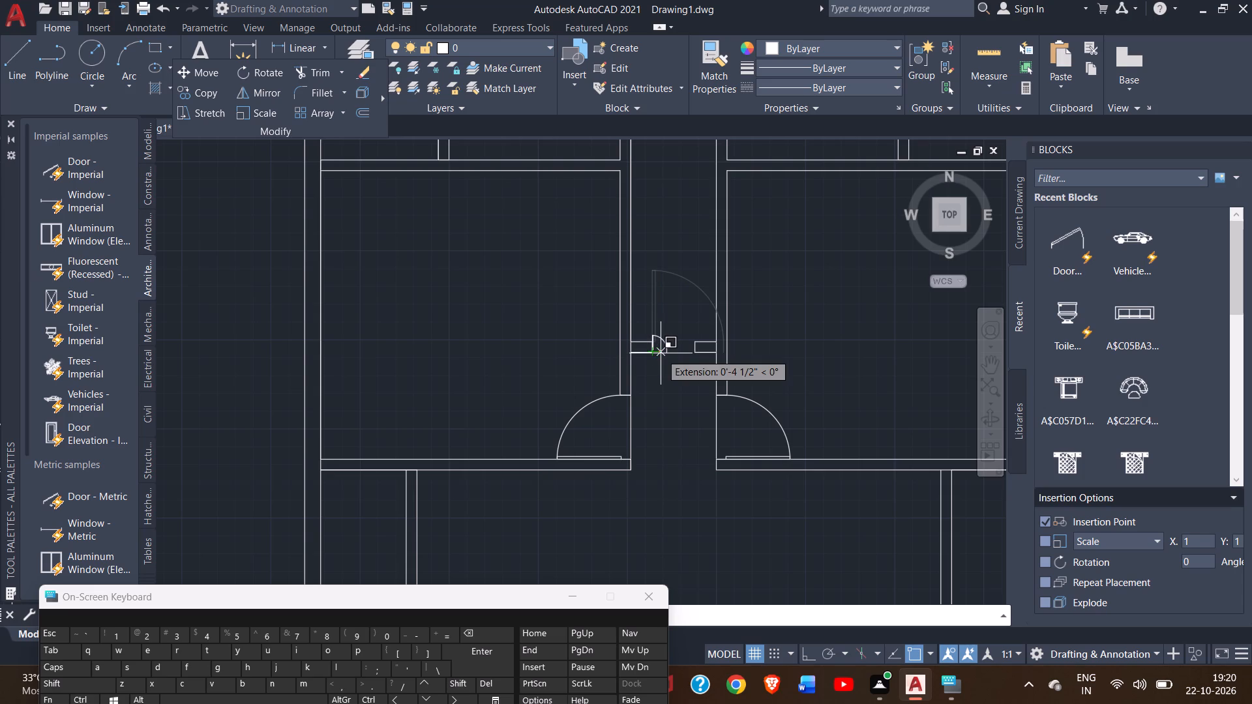
left_click_drag(661, 353, 663, 353)
left_click(663, 353)
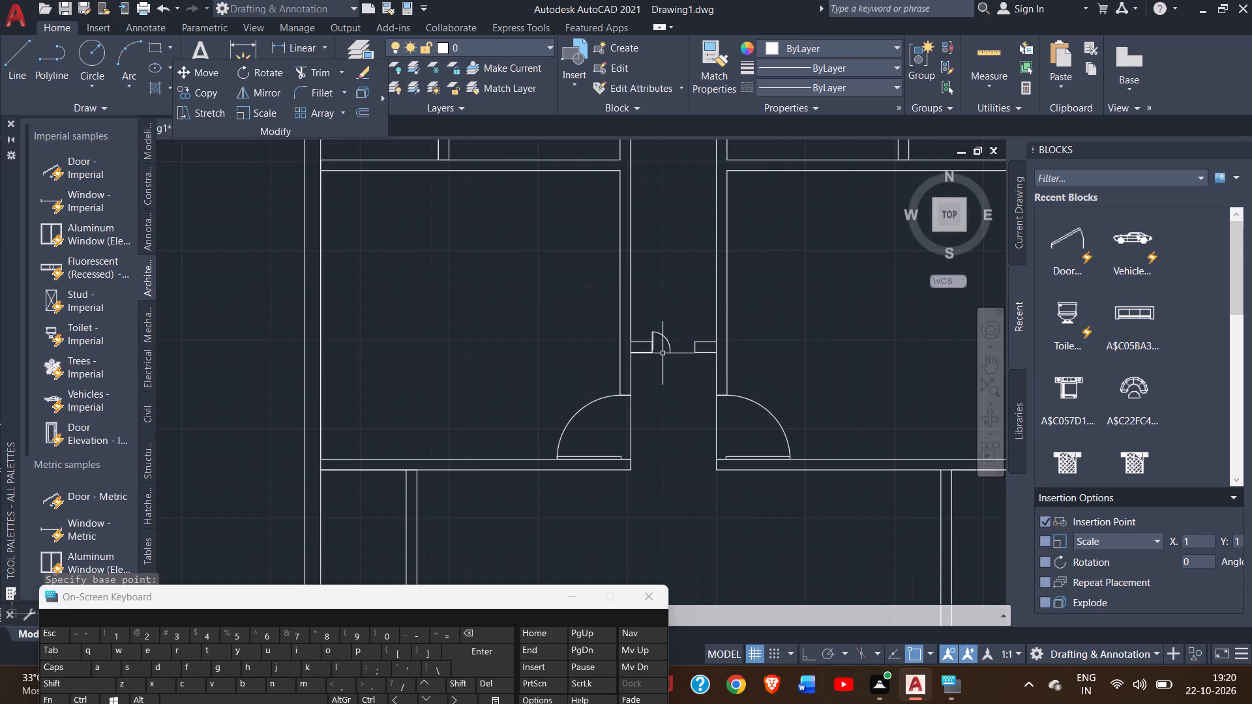
scroll(663, 358, "up", 2, "ctrl")
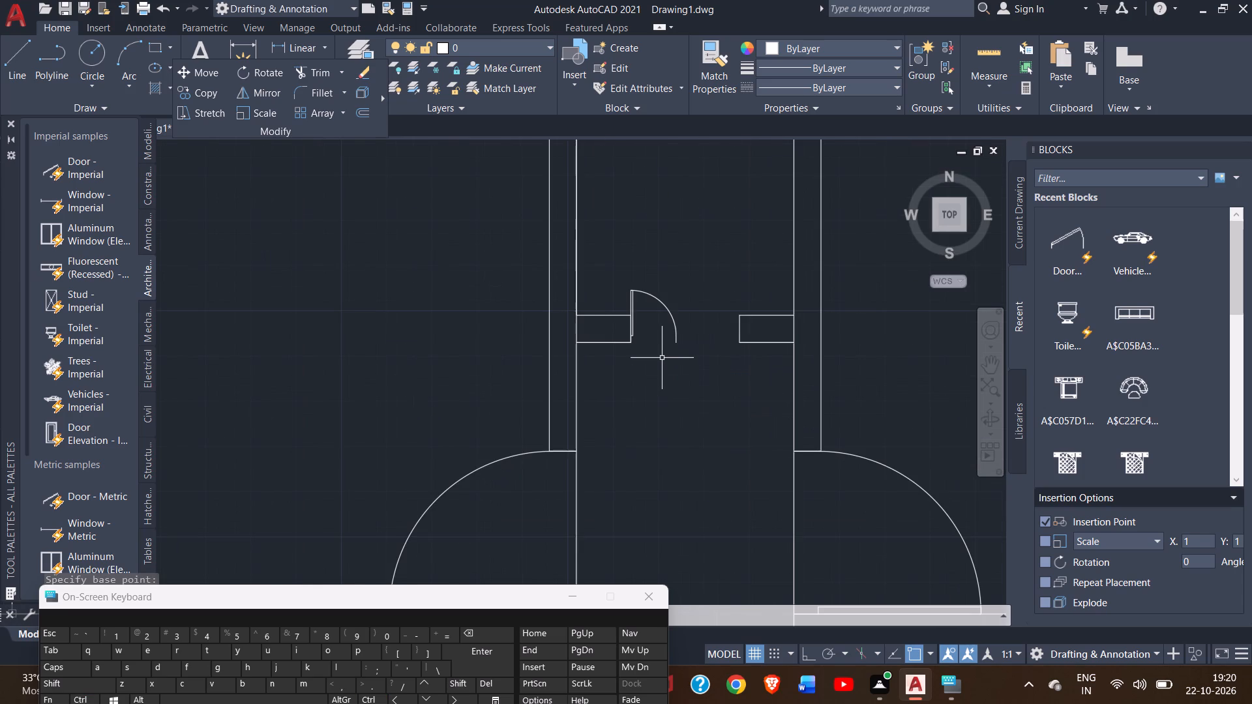
scroll(661, 359, "down", 1, "ctrl")
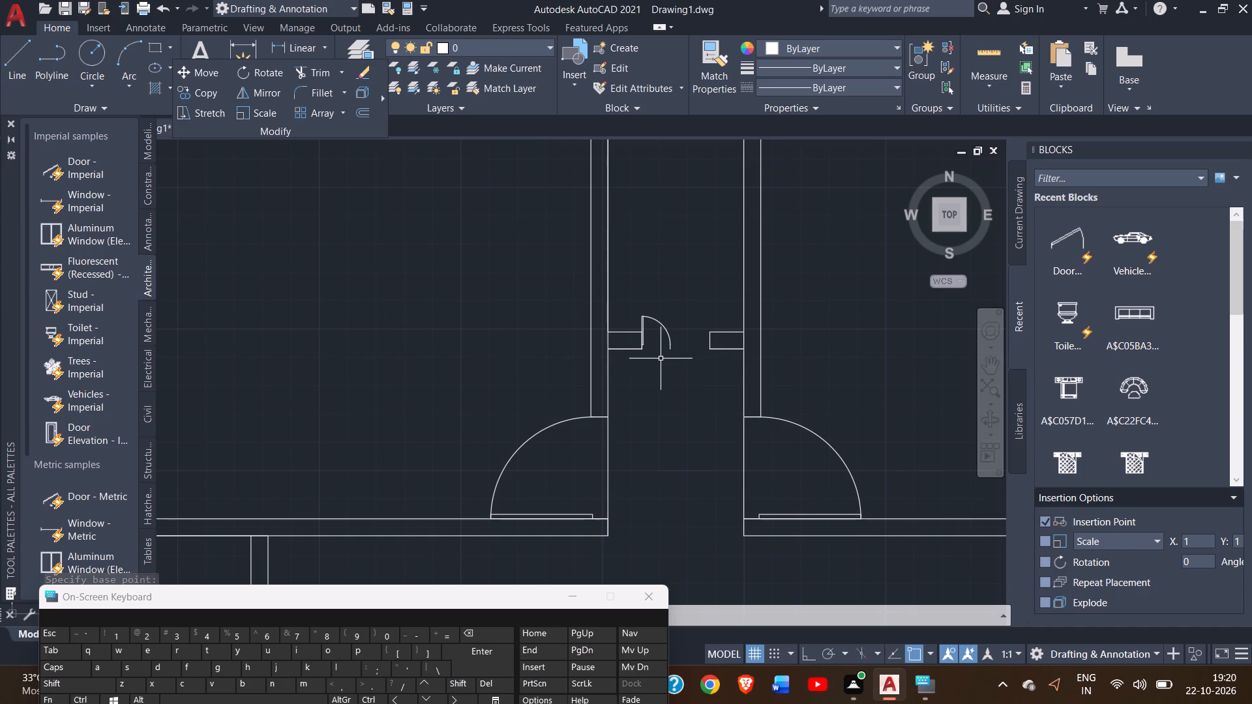
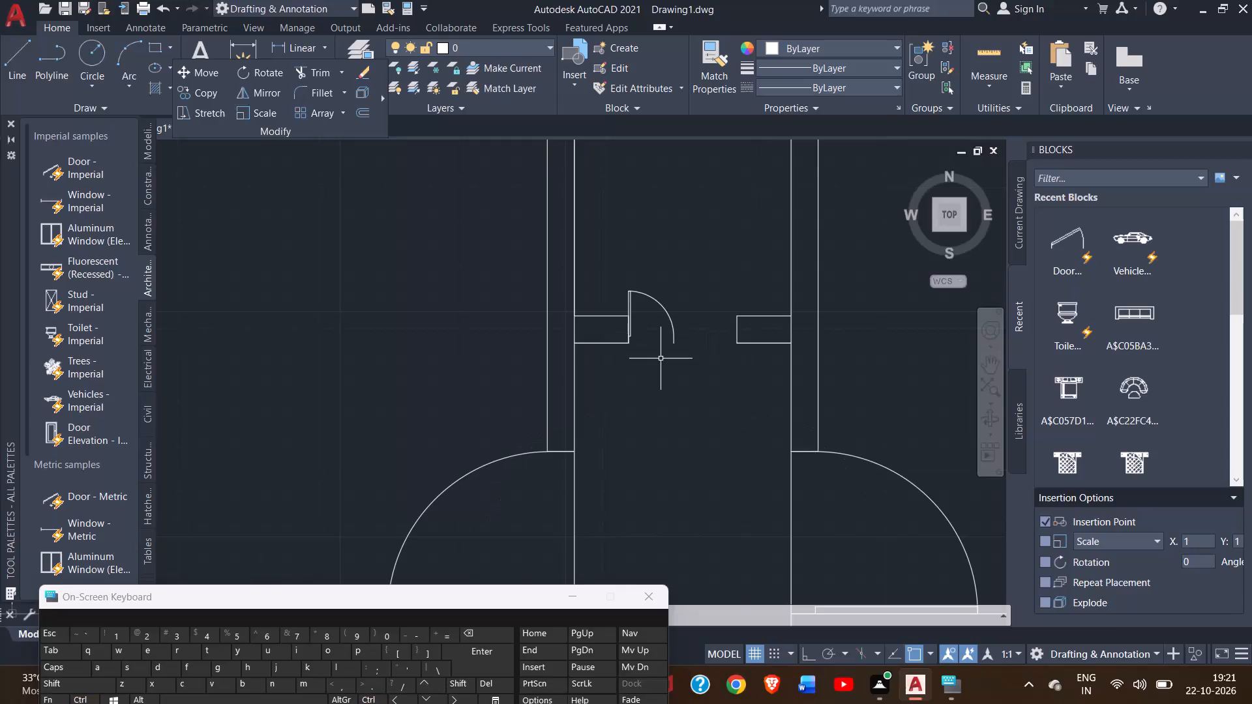
Copy the small corridor door from the west jamb's south corner to the east jamb's south corner.
scroll(661, 359, "up", 2, "ctrl")
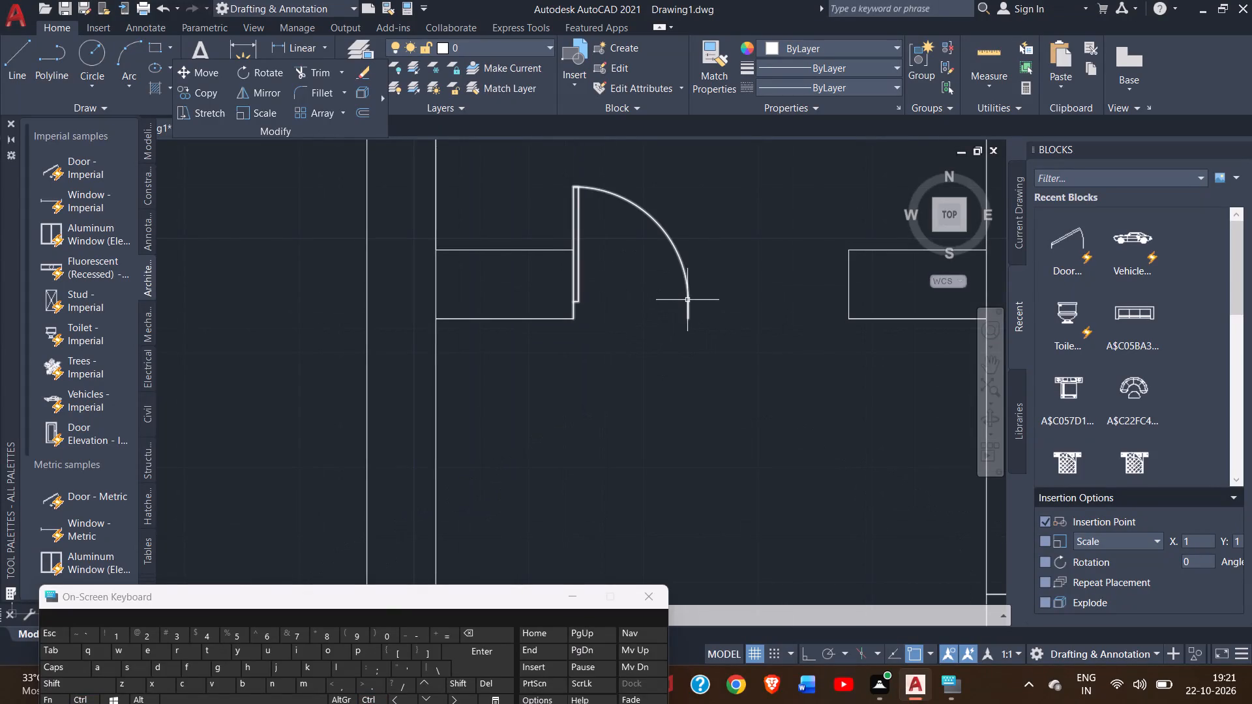
left_click(688, 300)
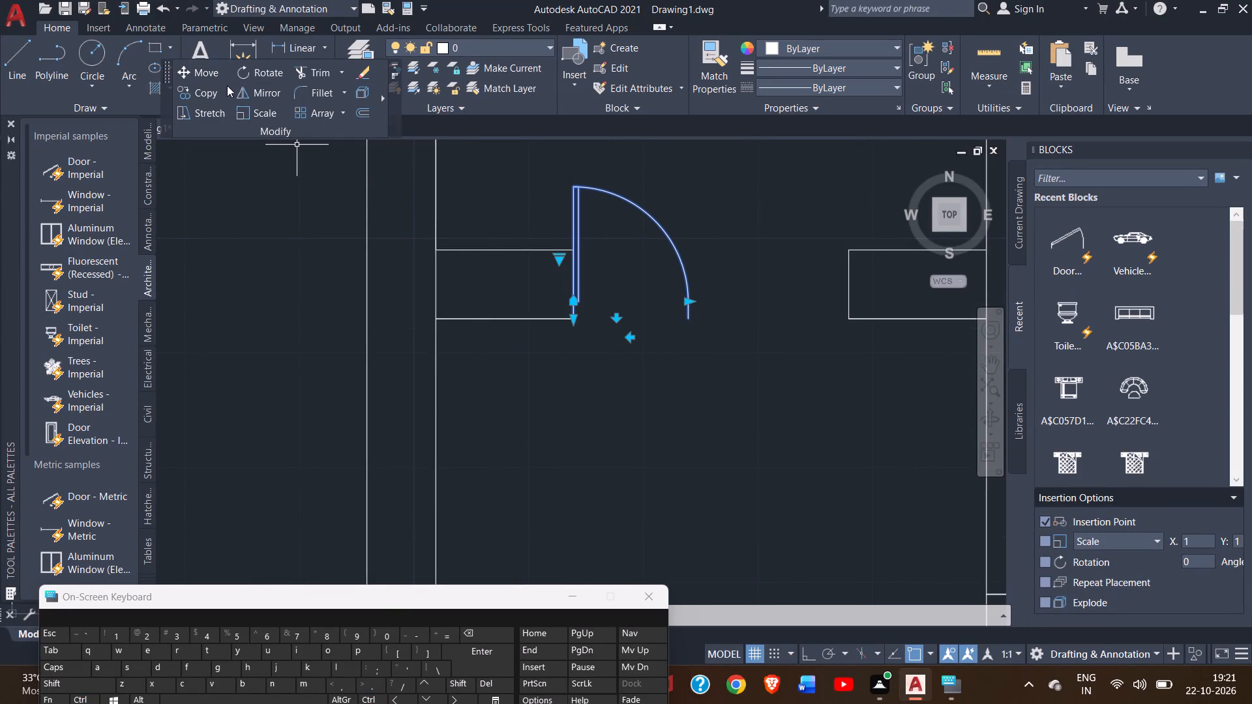
left_click(214, 95)
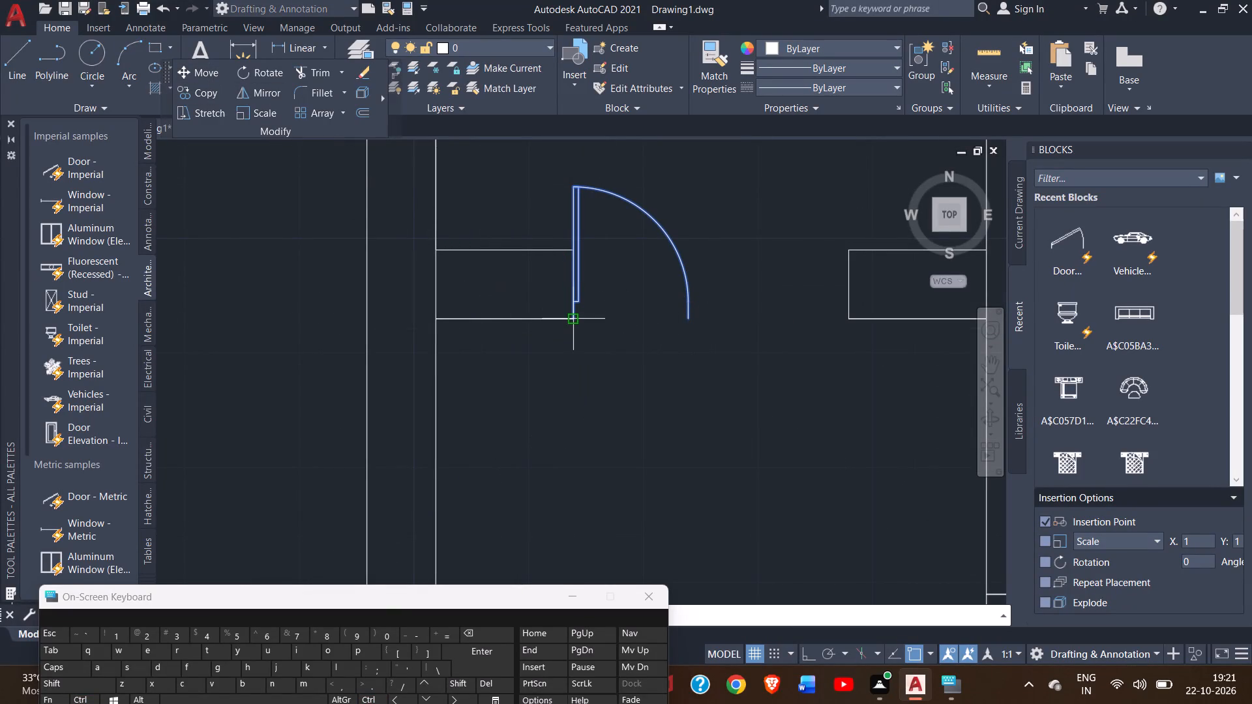
left_click(578, 319)
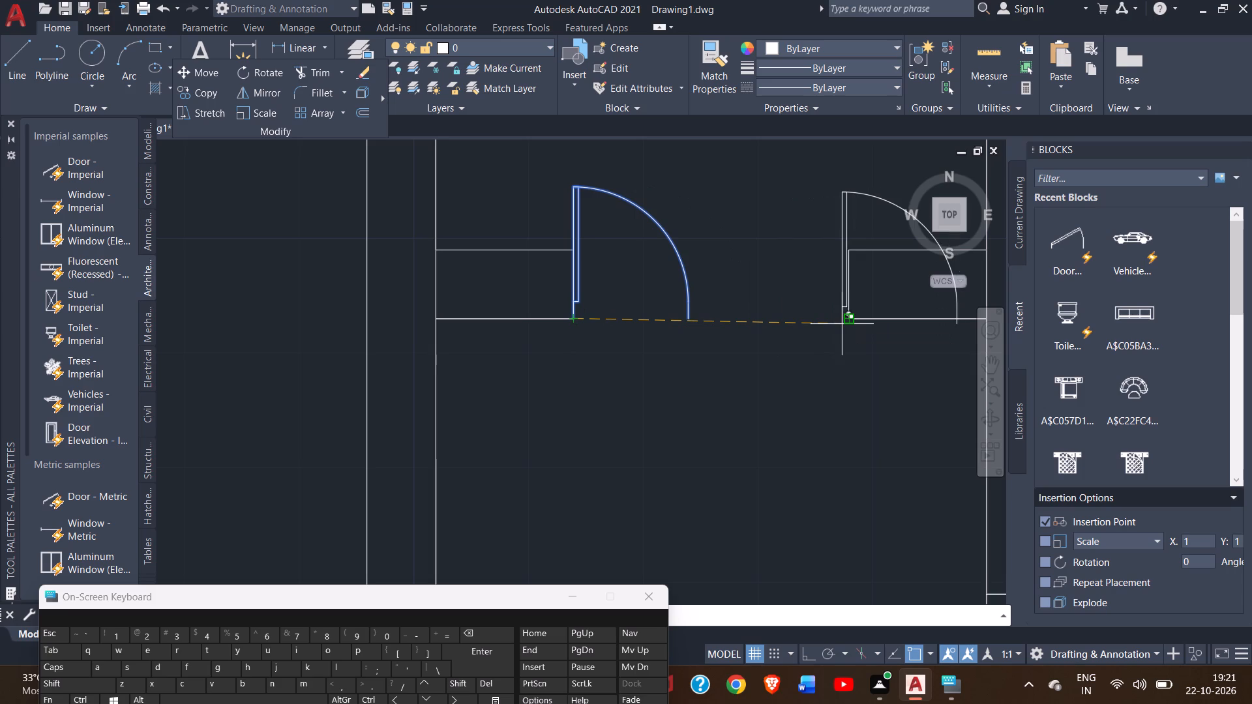
left_click(848, 321)
right_click(803, 314)
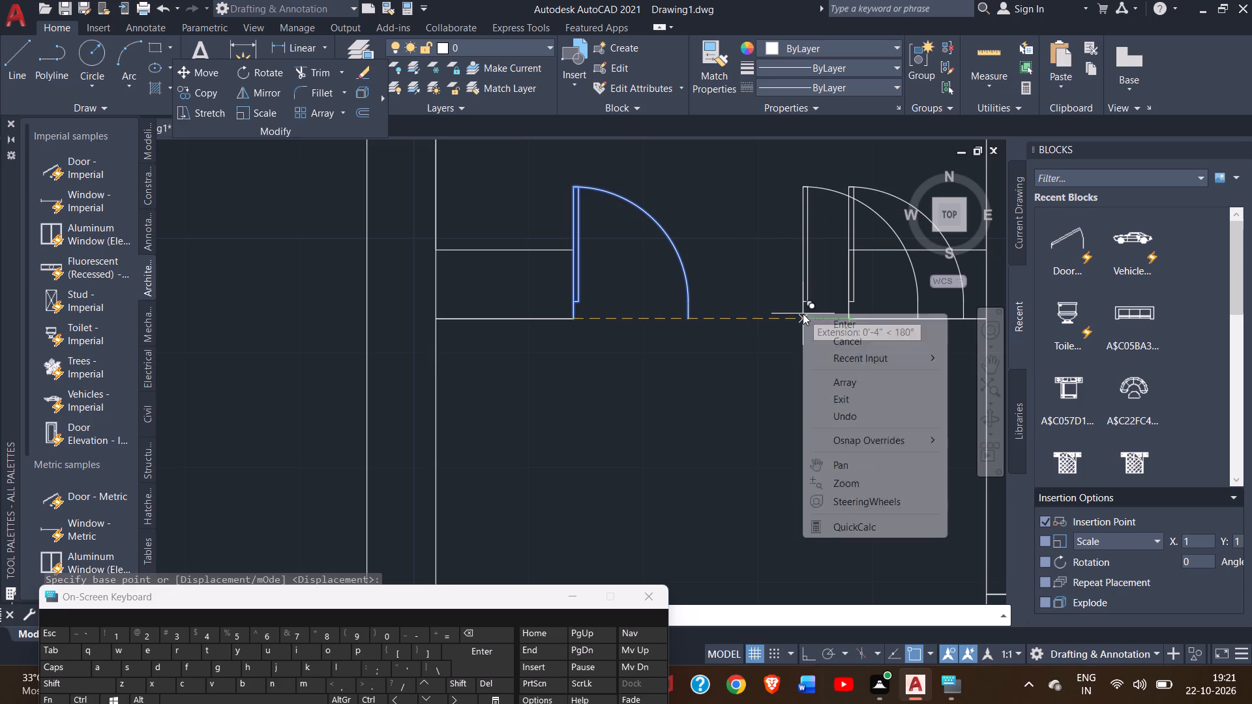
left_click(826, 323)
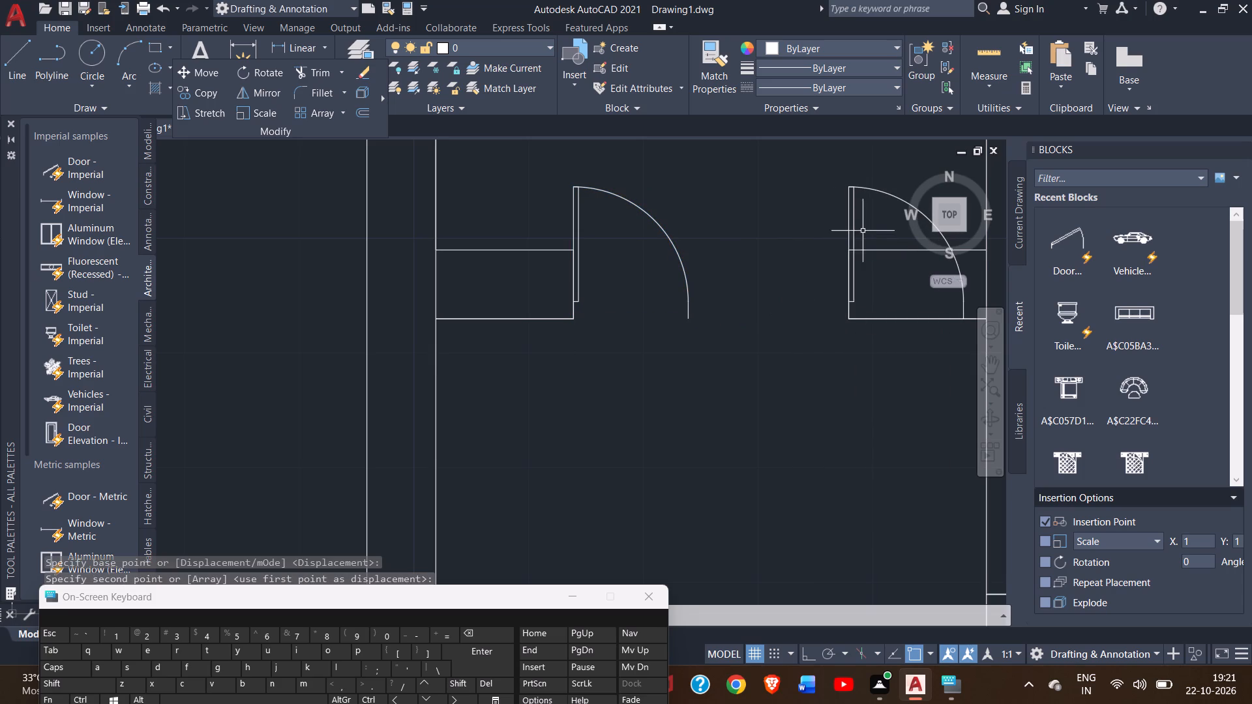
Flip the copied door at the east jamb horizontally so its swing mirrors the west leaf.
left_click(854, 224)
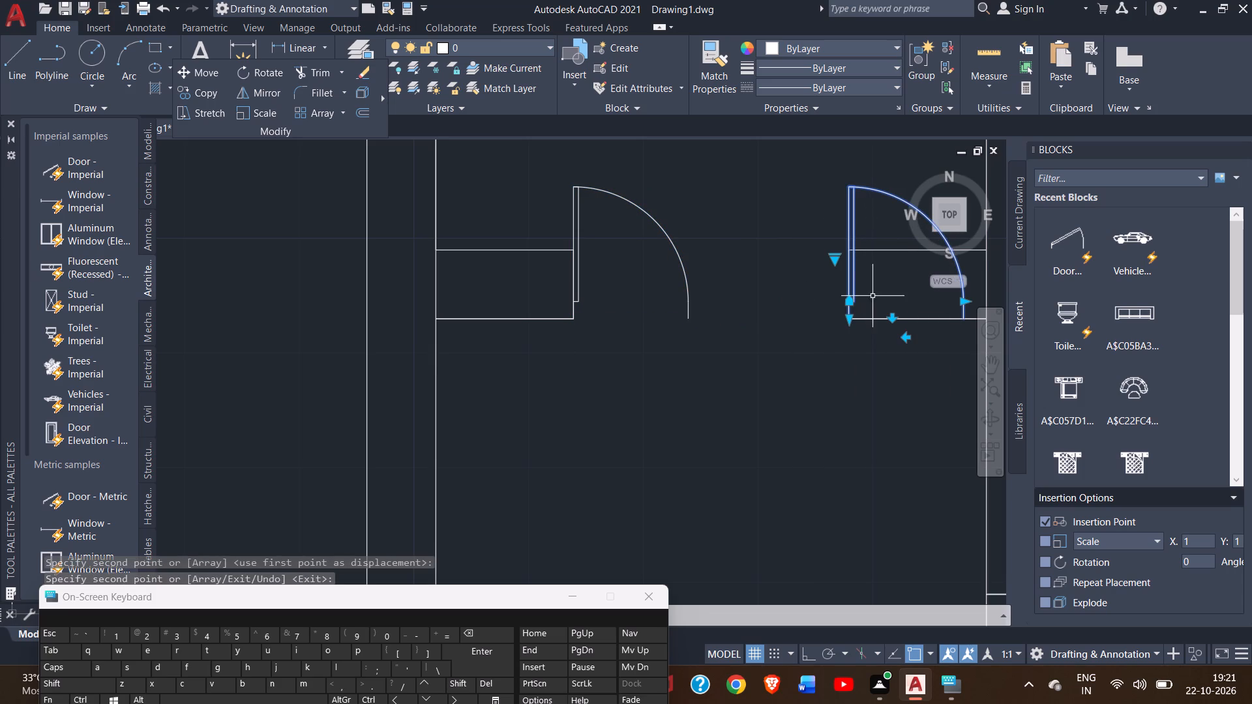
left_click(906, 337)
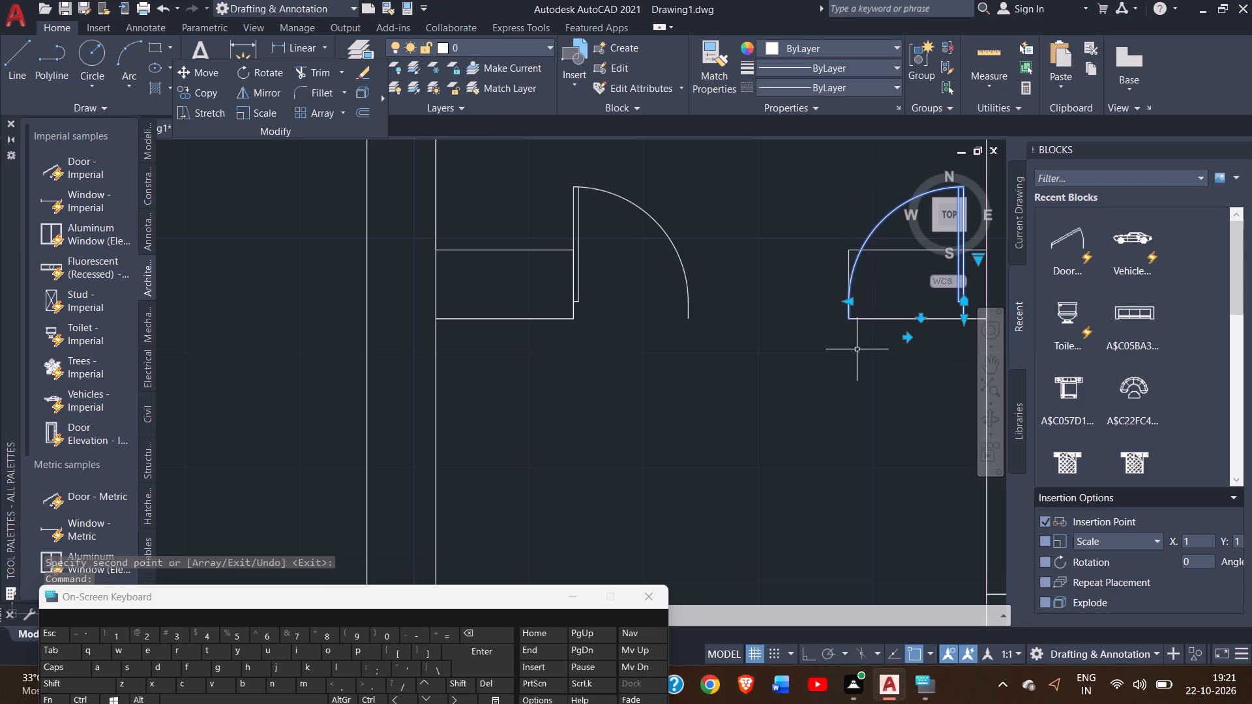
scroll(857, 349, "down", 1, "ctrl")
right_click(833, 349)
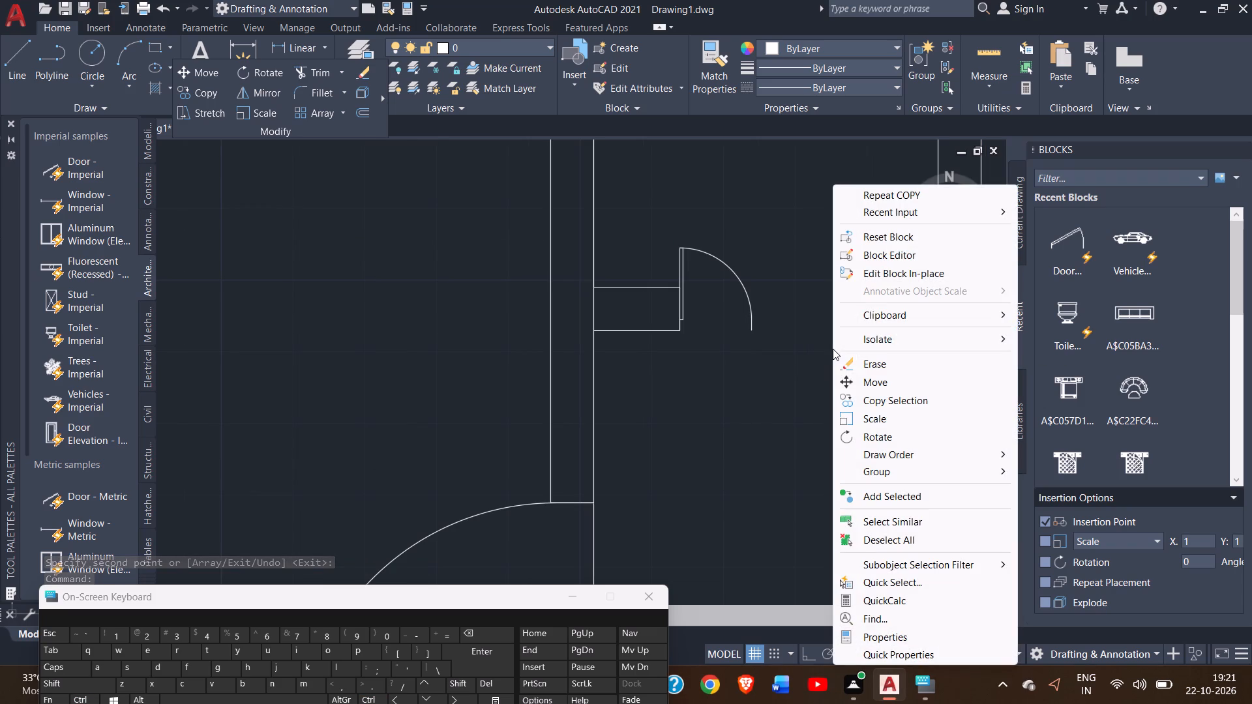
left_click(822, 344)
double_click(822, 344)
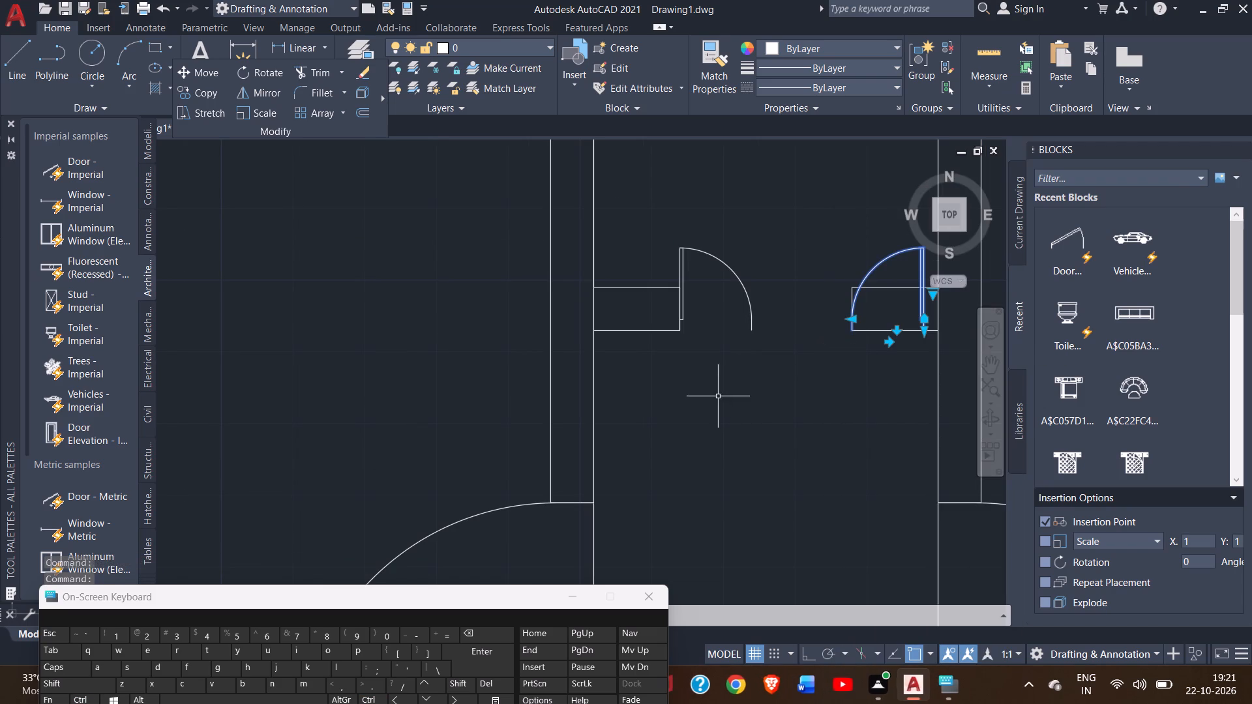
key("Escape")
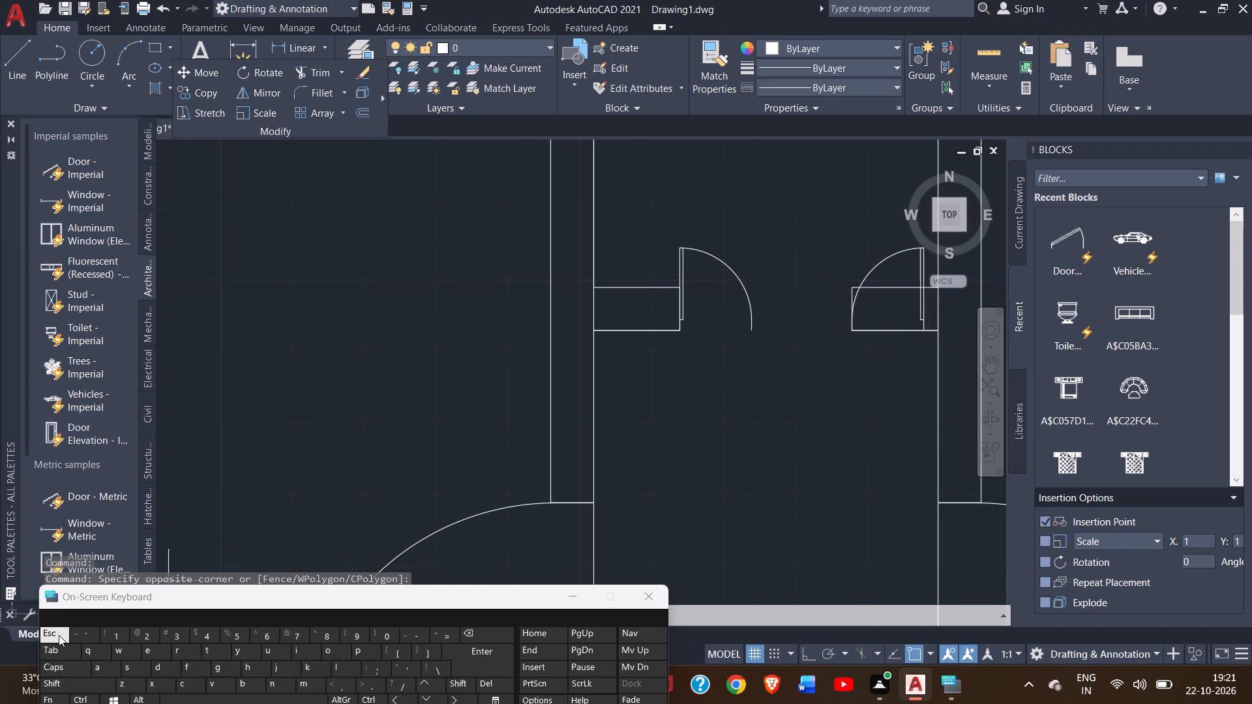
Move the flipped door by its southeast hinge corner onto the south corner of the east jamb.
left_click(876, 264)
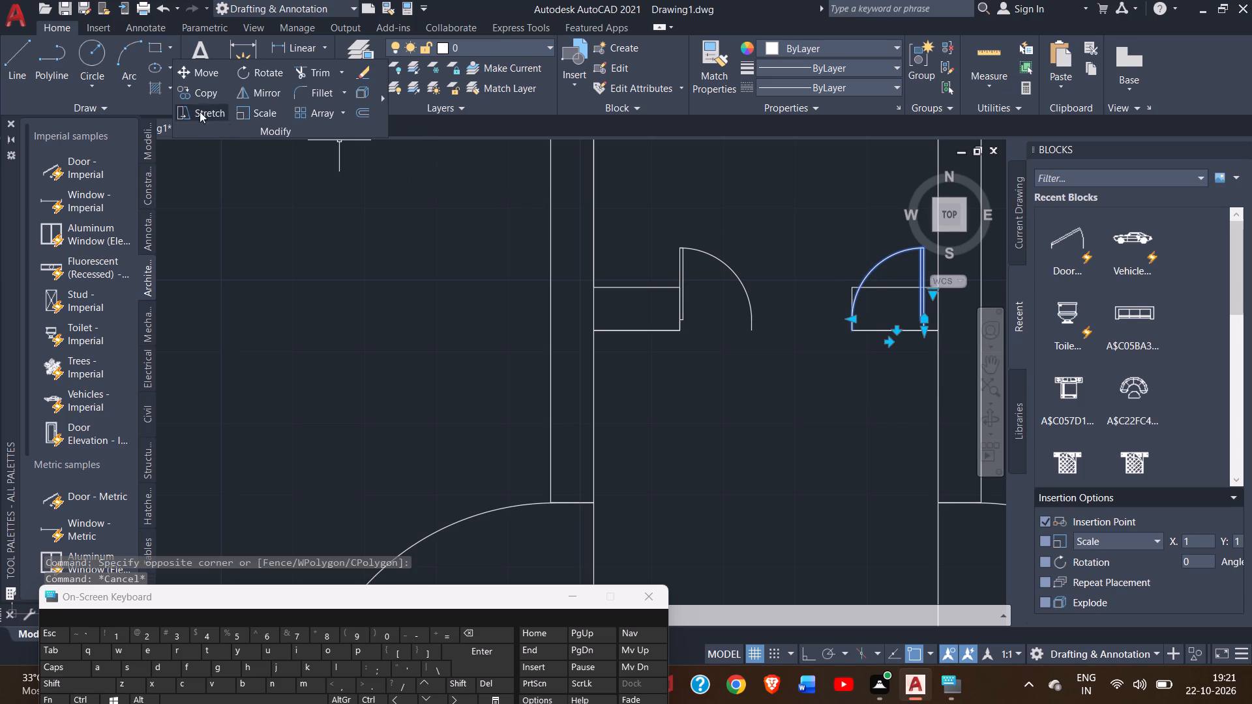
left_click(222, 72)
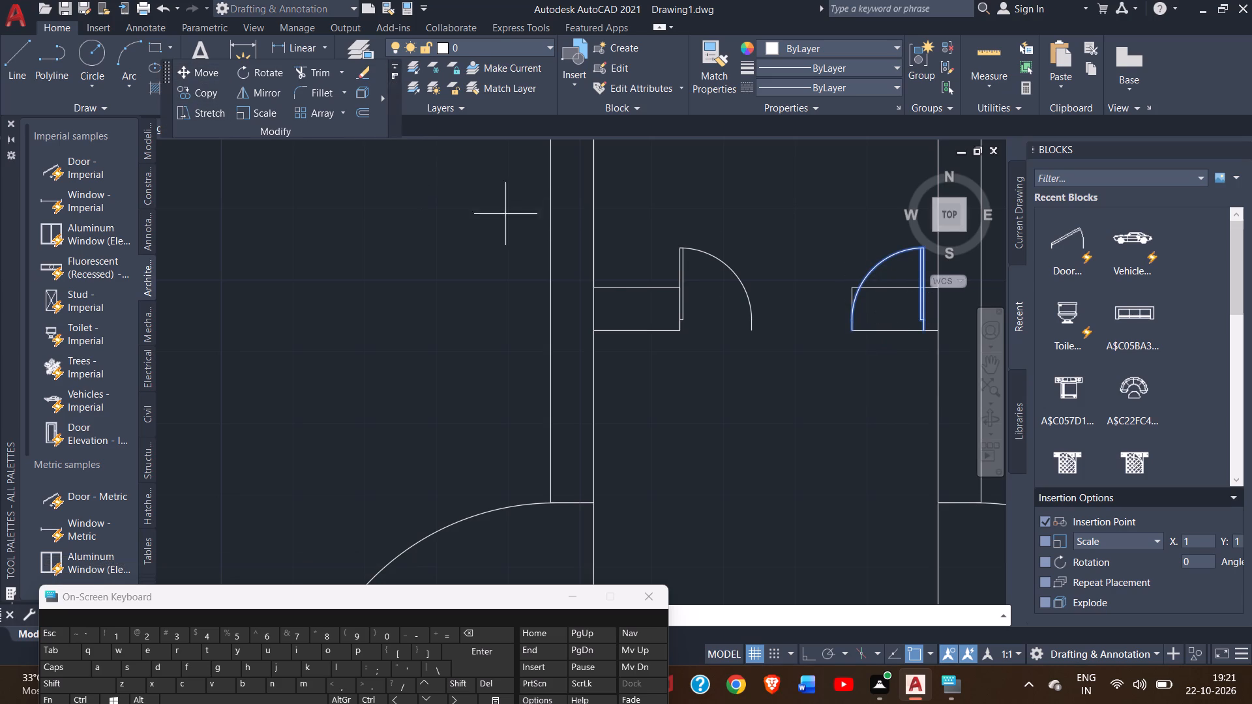
left_click_drag(925, 332, 876, 339)
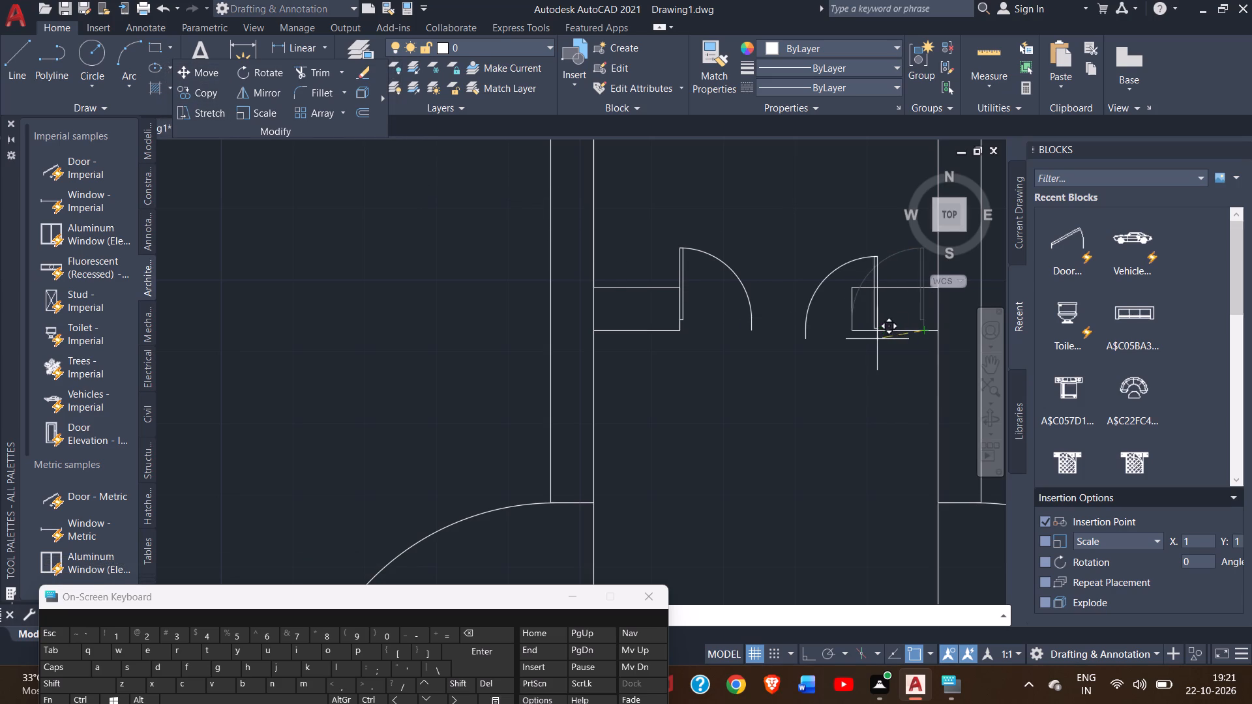
left_click_drag(876, 339, 854, 334)
left_click(854, 334)
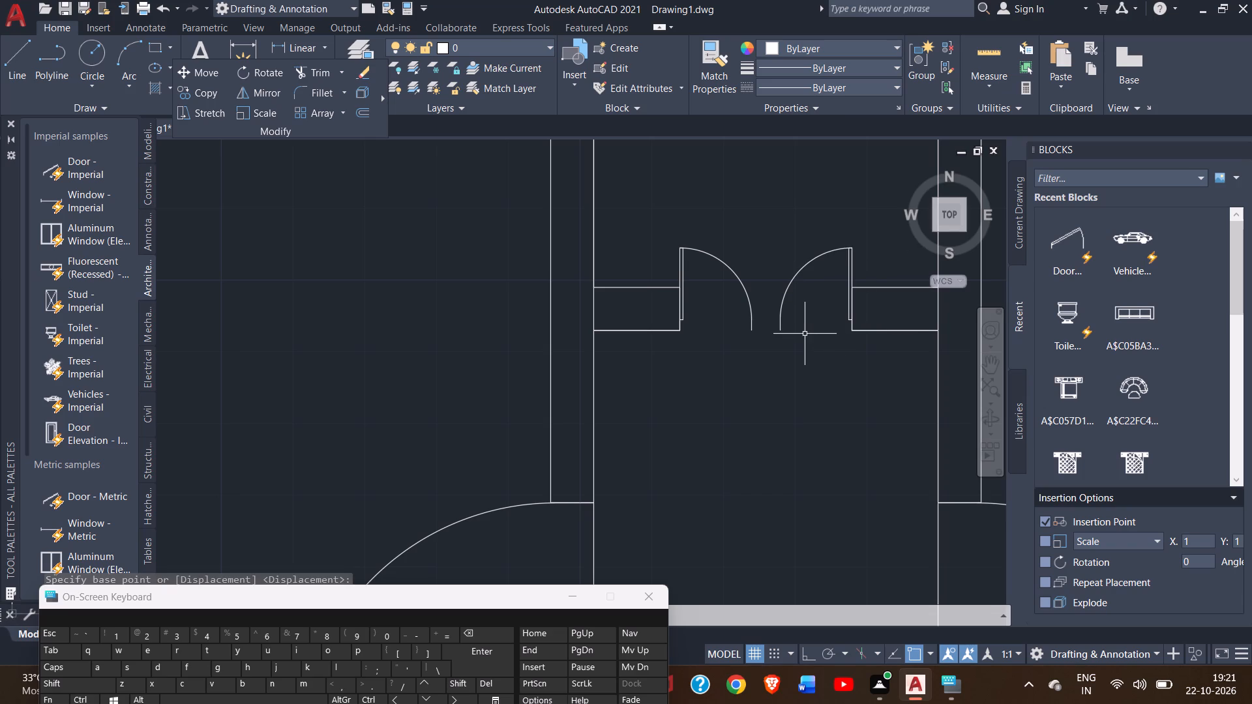
Draw a threshold line across the opening from the west jamb's south corner to the east jamb's south corner.
scroll(805, 334, "up", 1, "ctrl")
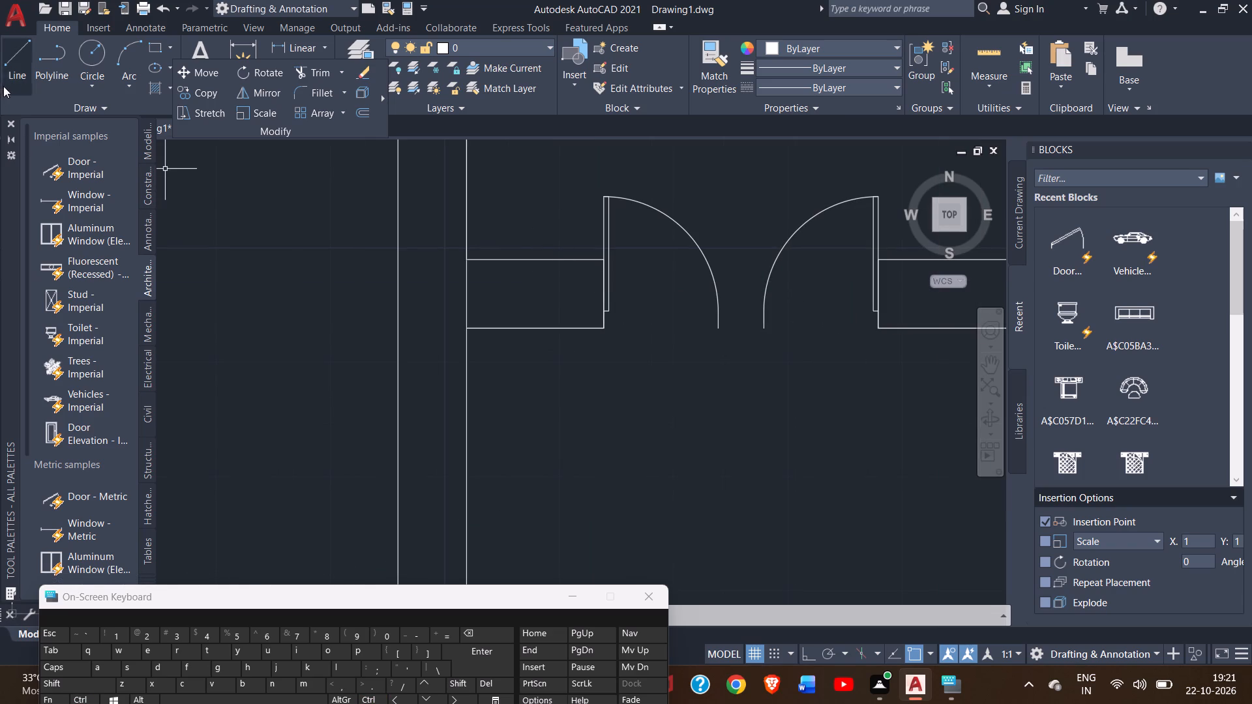
left_click(12, 70)
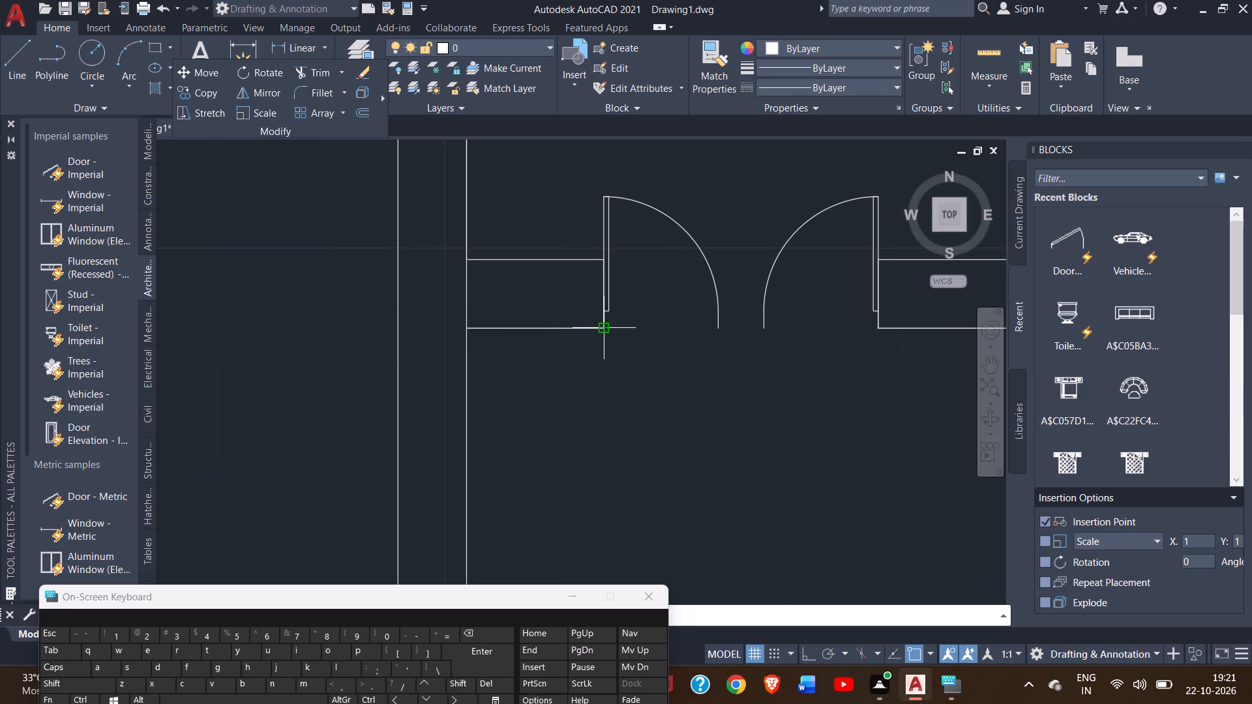
left_click(608, 326)
left_click(882, 331)
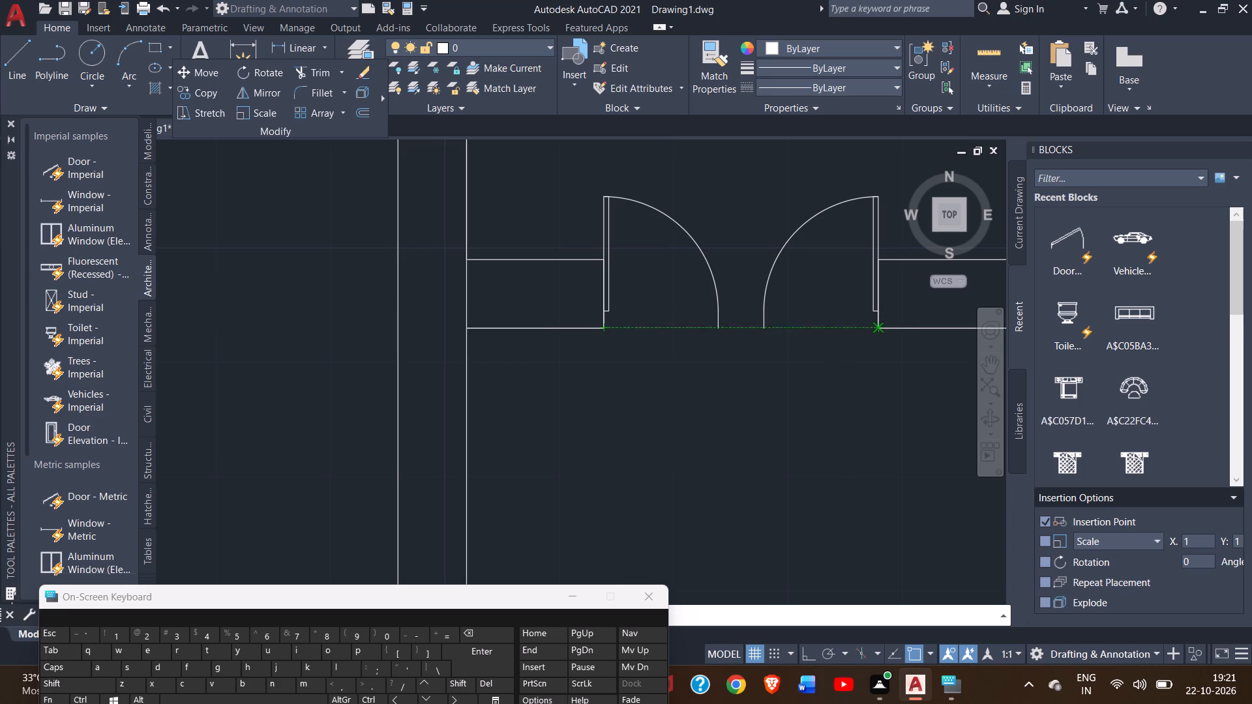
right_click(867, 340)
left_click(880, 345)
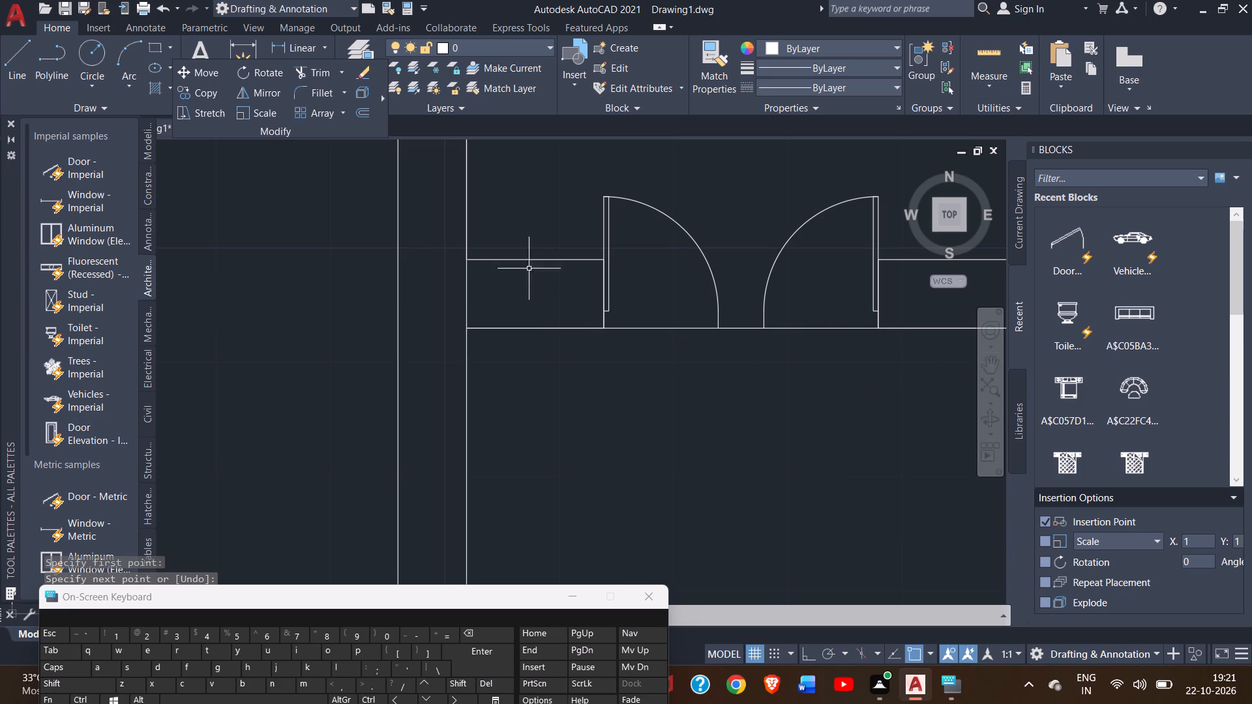
Dimension the double-door opening's width between the jambs' south corners, placing the dimension just south of the threshold line.
left_click(243, 48)
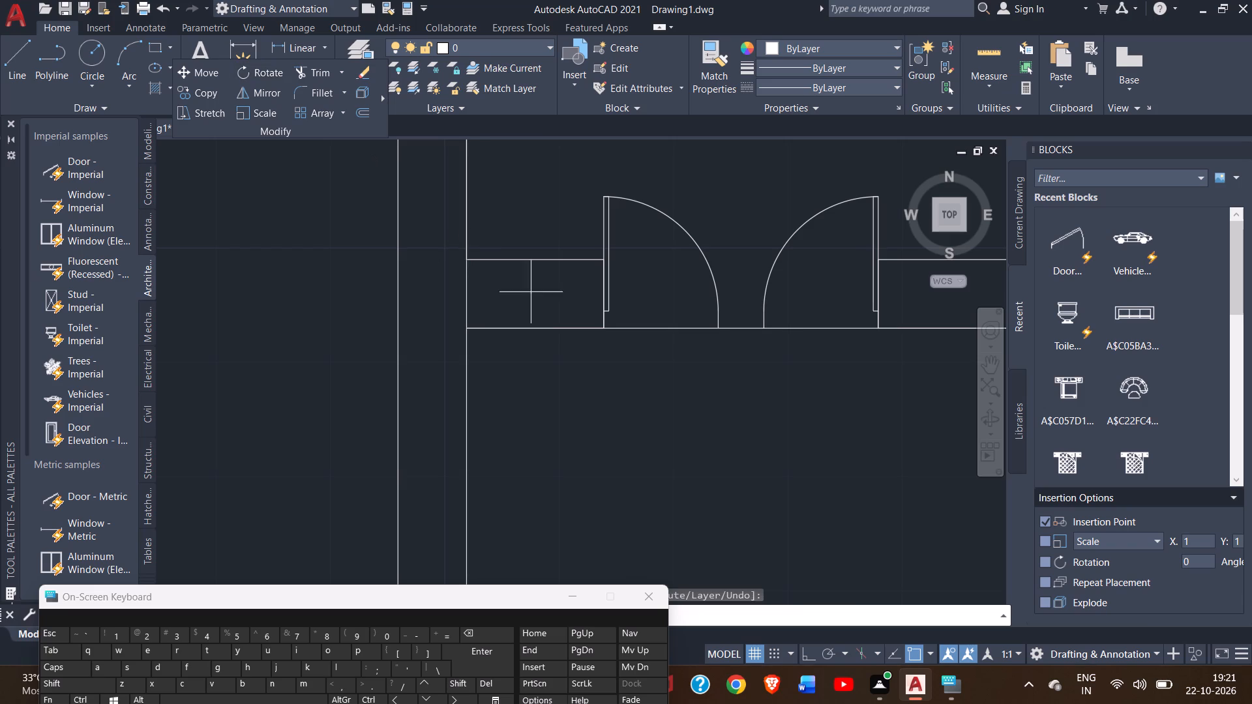
left_click(604, 327)
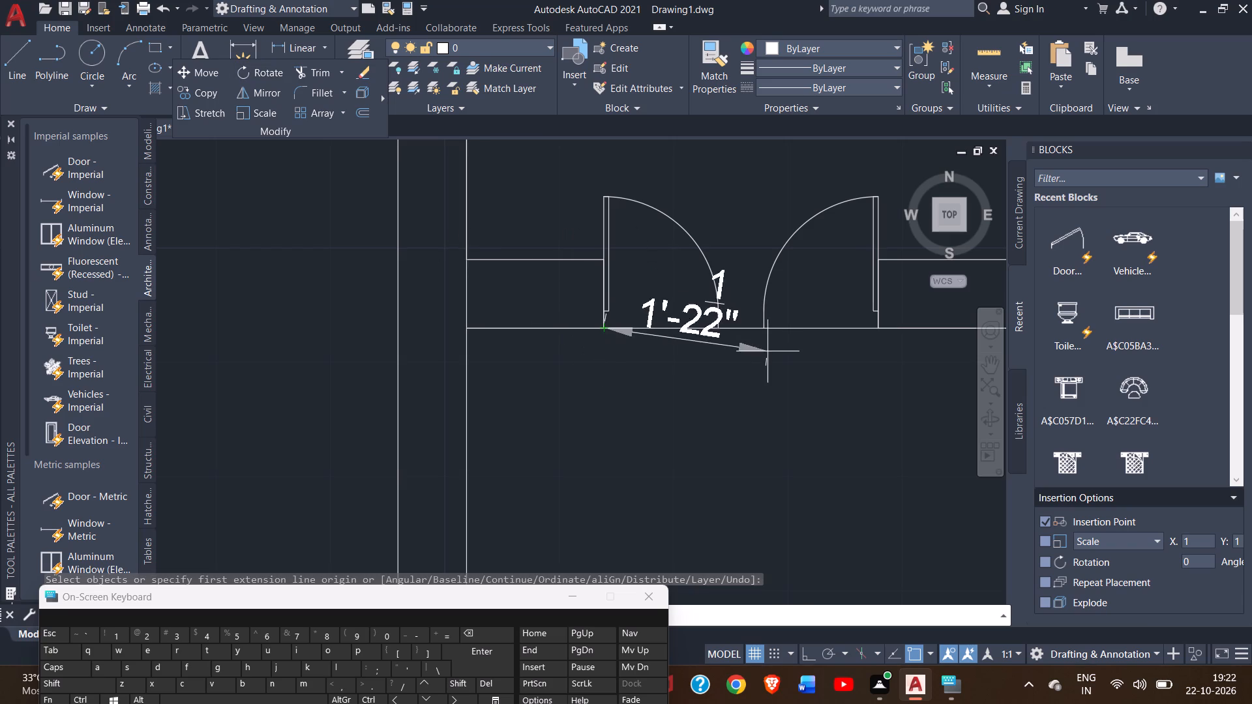
left_click(878, 325)
left_click(878, 356)
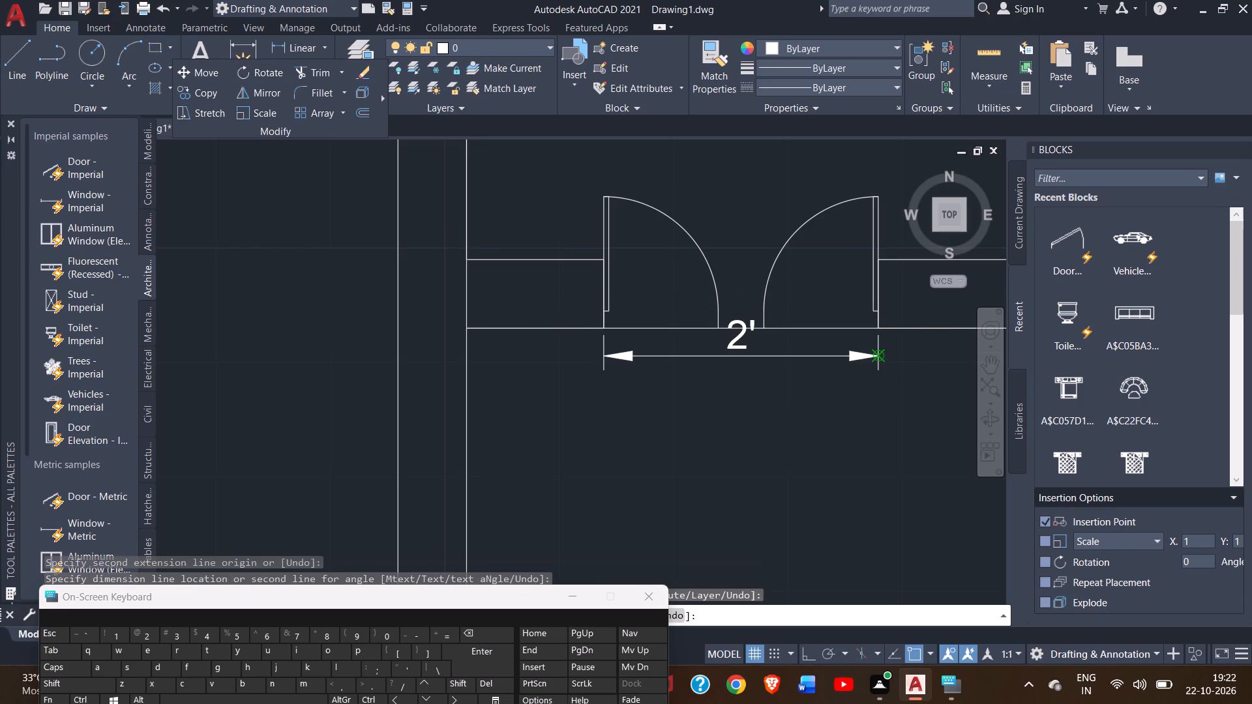
right_click(822, 379)
left_click(822, 379)
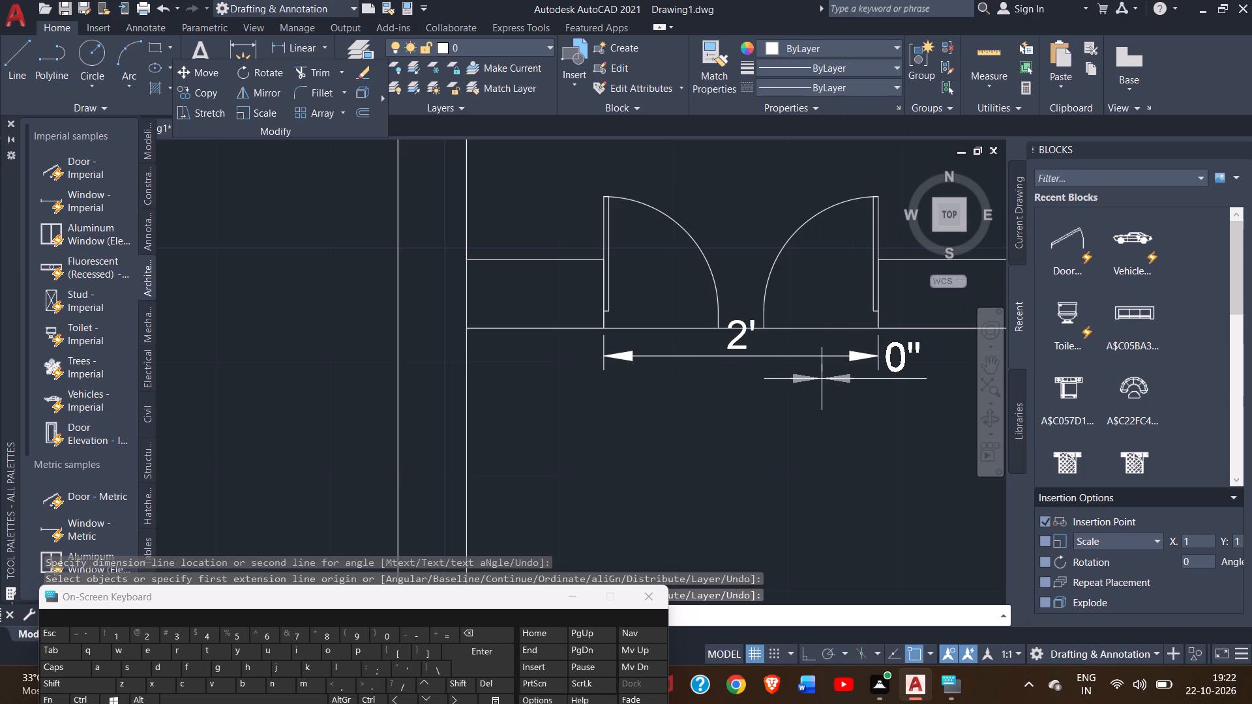
right_click(822, 379)
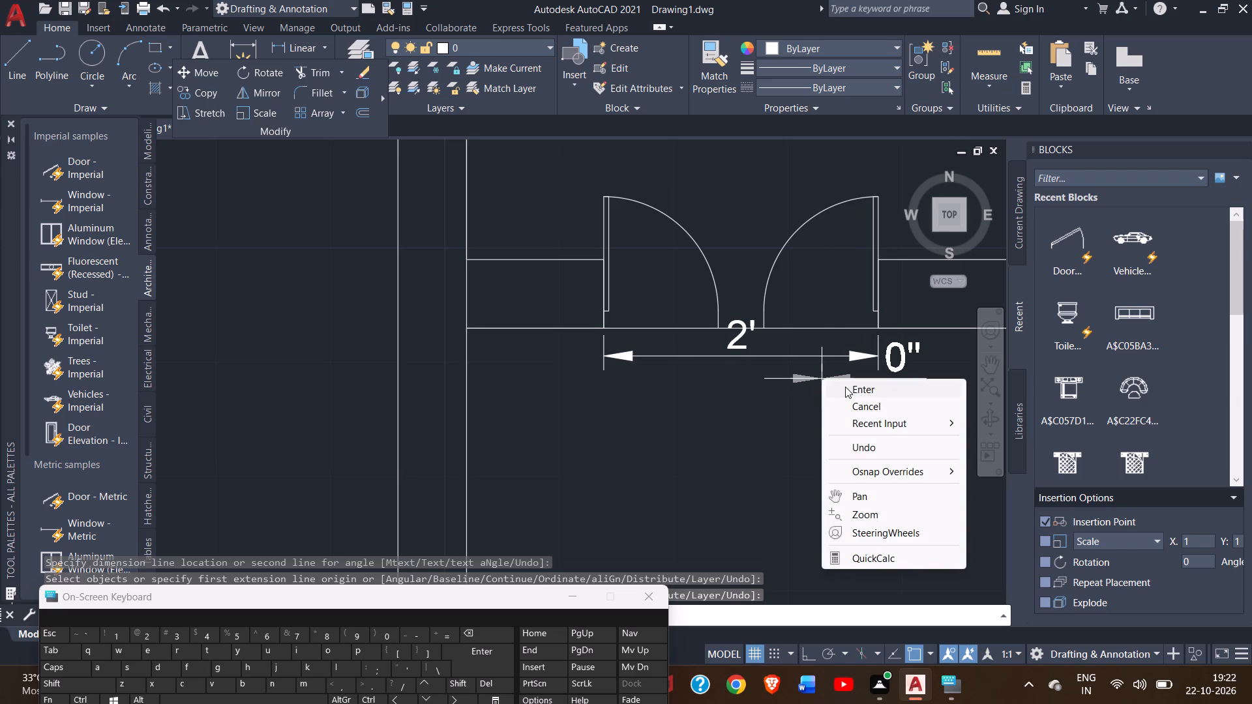
left_click(845, 387)
Draw a 1' line east along the threshold from the west jamb's south corner.
scroll(728, 357, "down", 1)
scroll(728, 357, "up", 1)
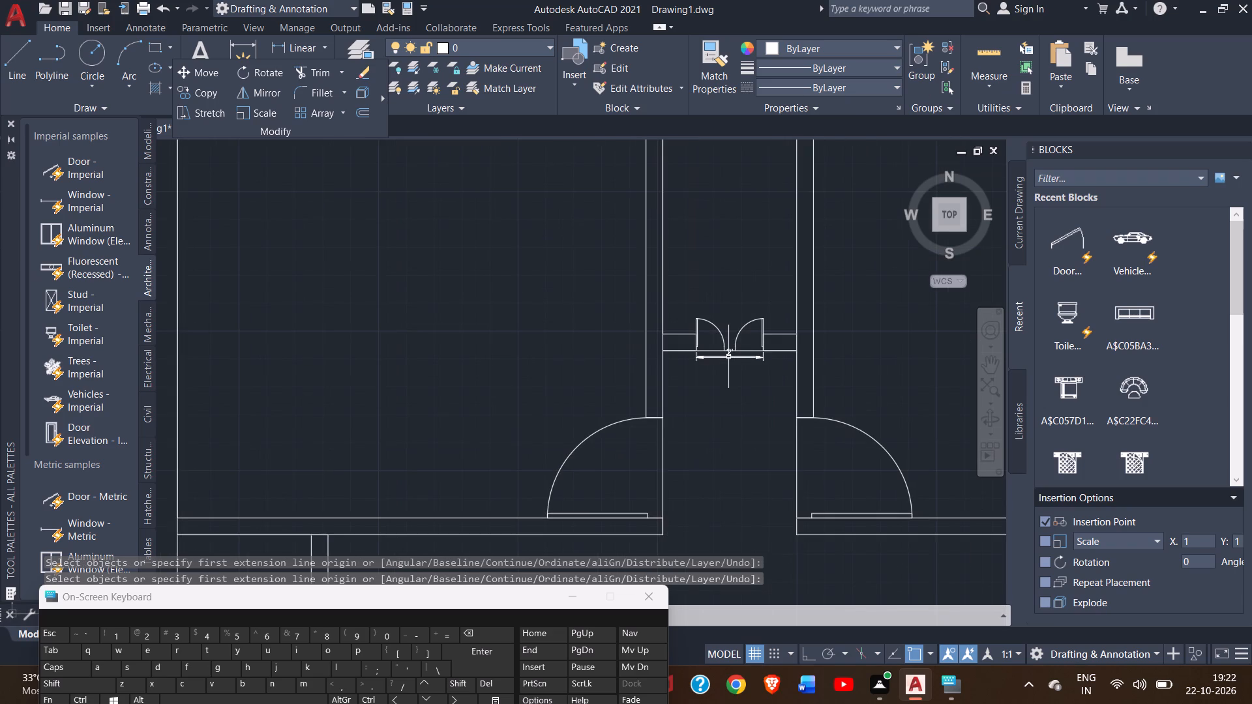
scroll(728, 356, "up", 1, "ctrl")
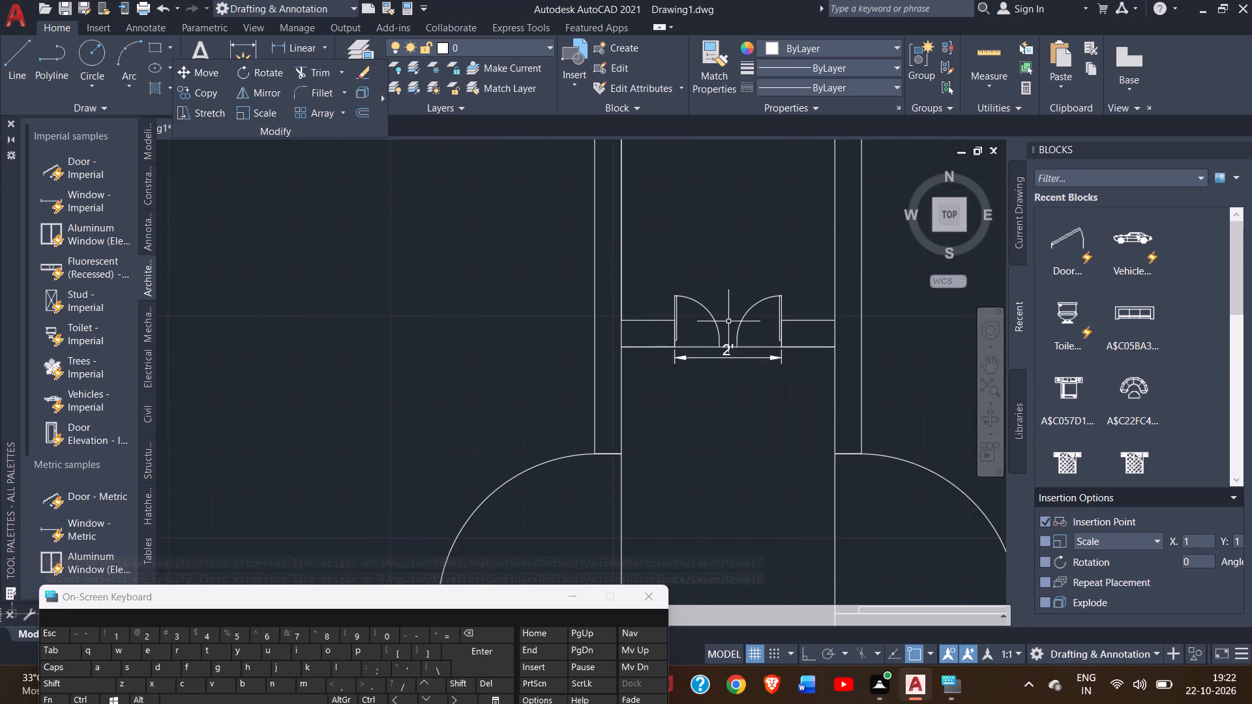
scroll(728, 321, "up", 1, "ctrl")
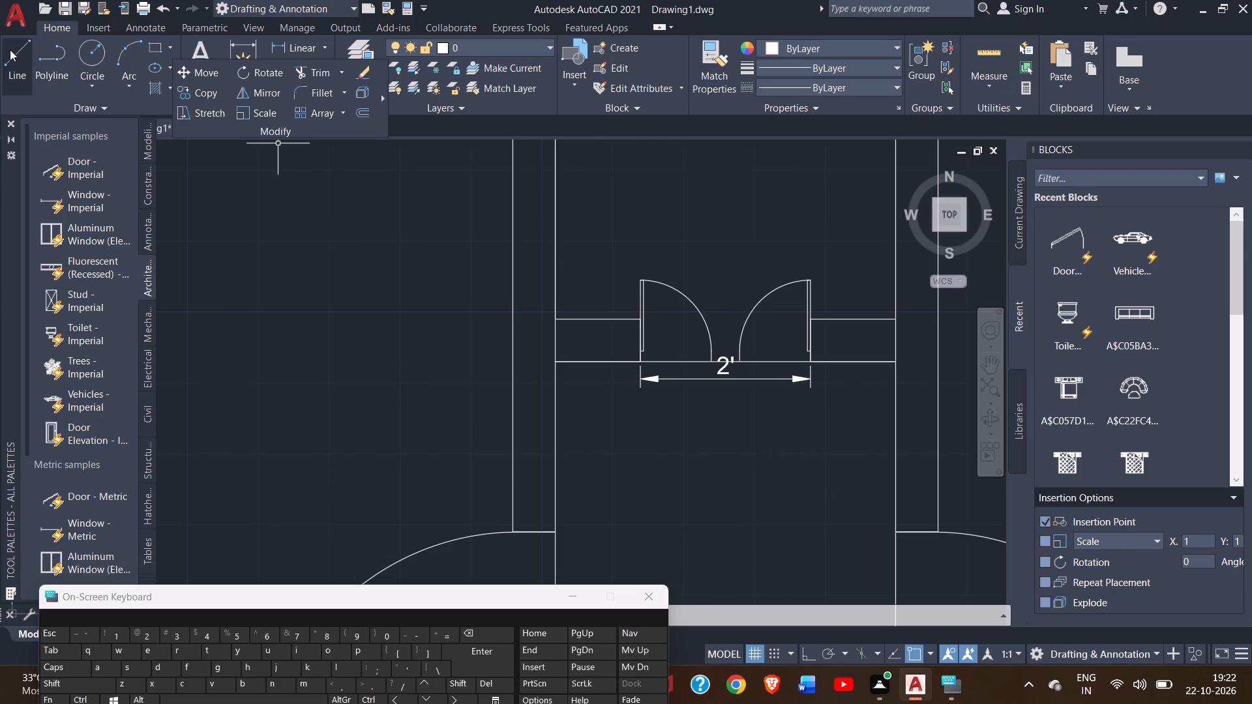
left_click_drag(10, 53, 556, 329)
left_click(10, 65)
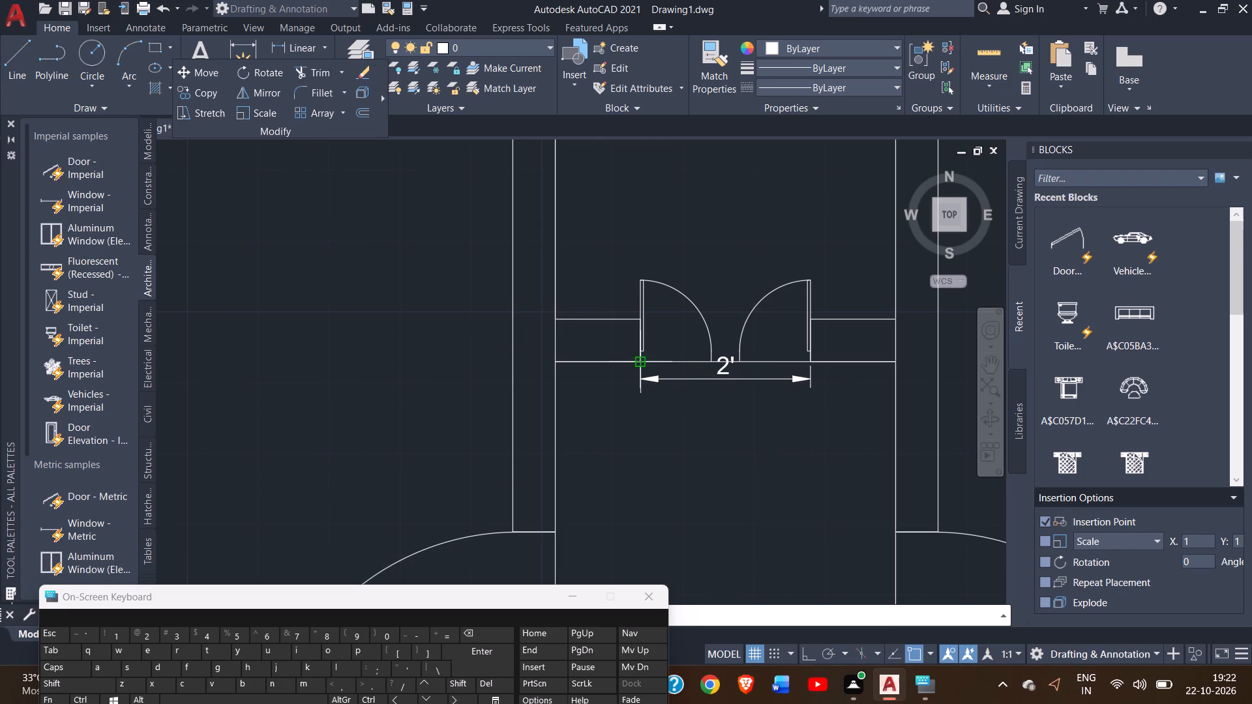
left_click_drag(642, 361, 711, 363)
type("1'")
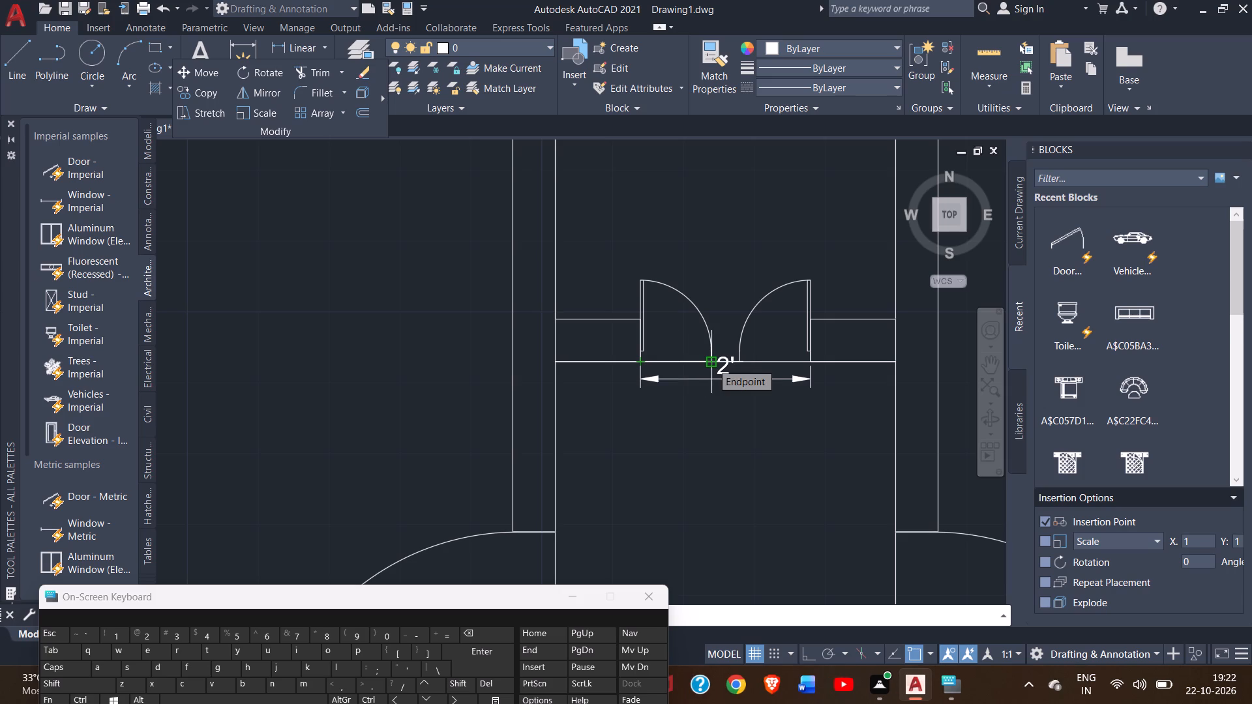
key("Return")
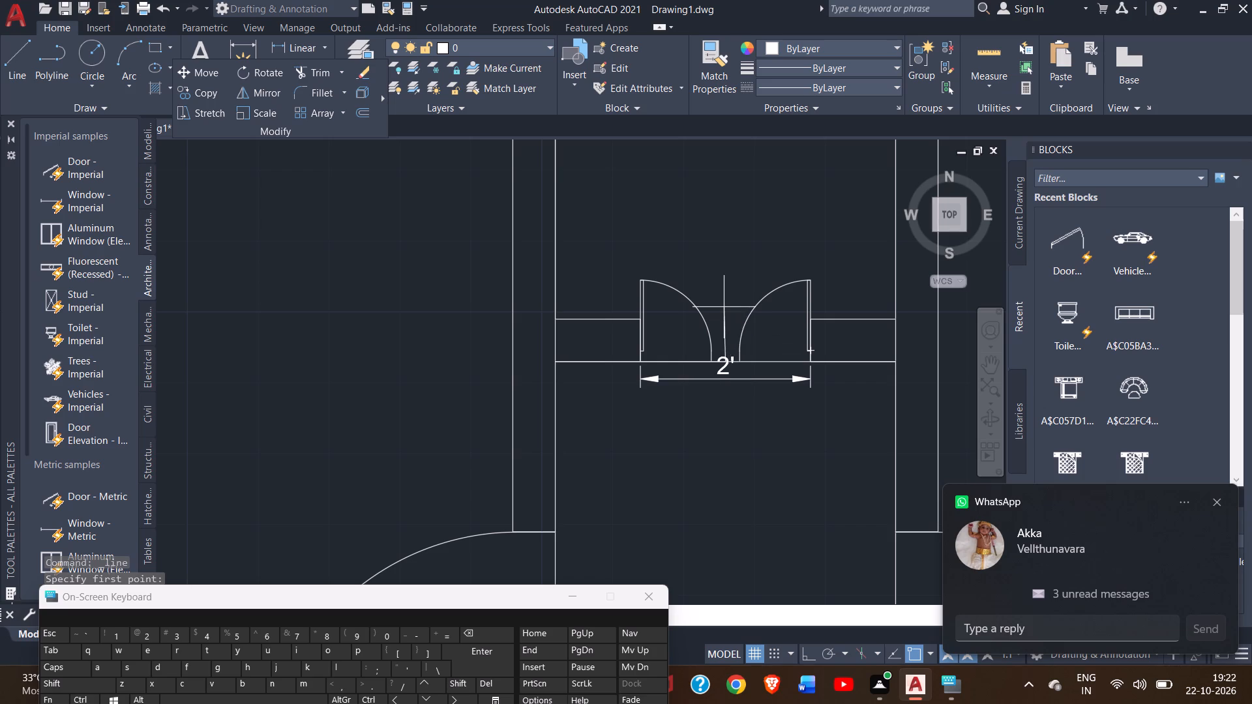
right_click(724, 307)
left_click(749, 314)
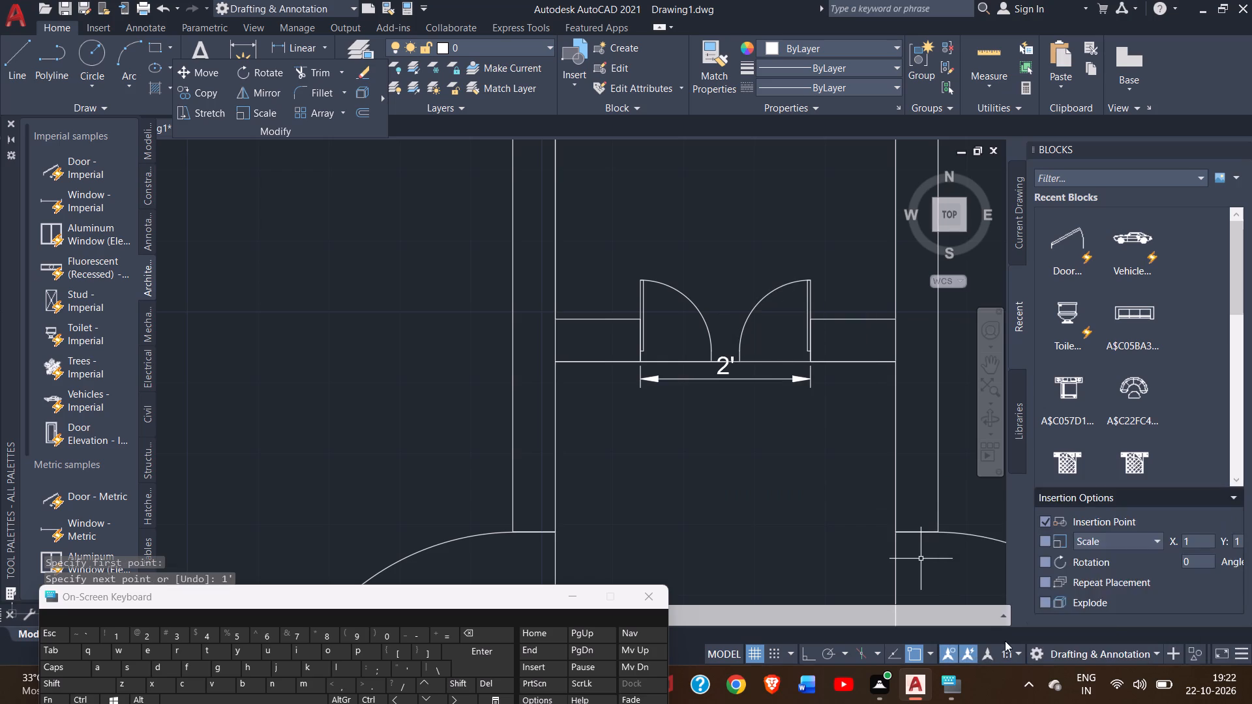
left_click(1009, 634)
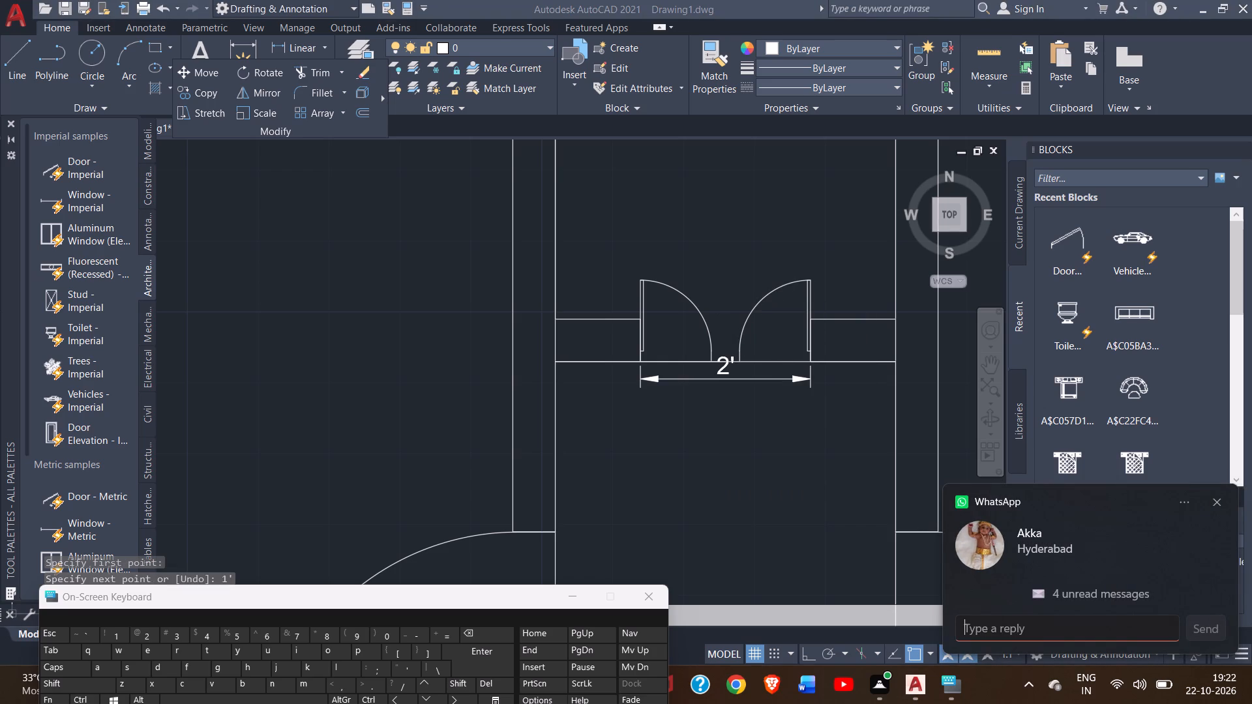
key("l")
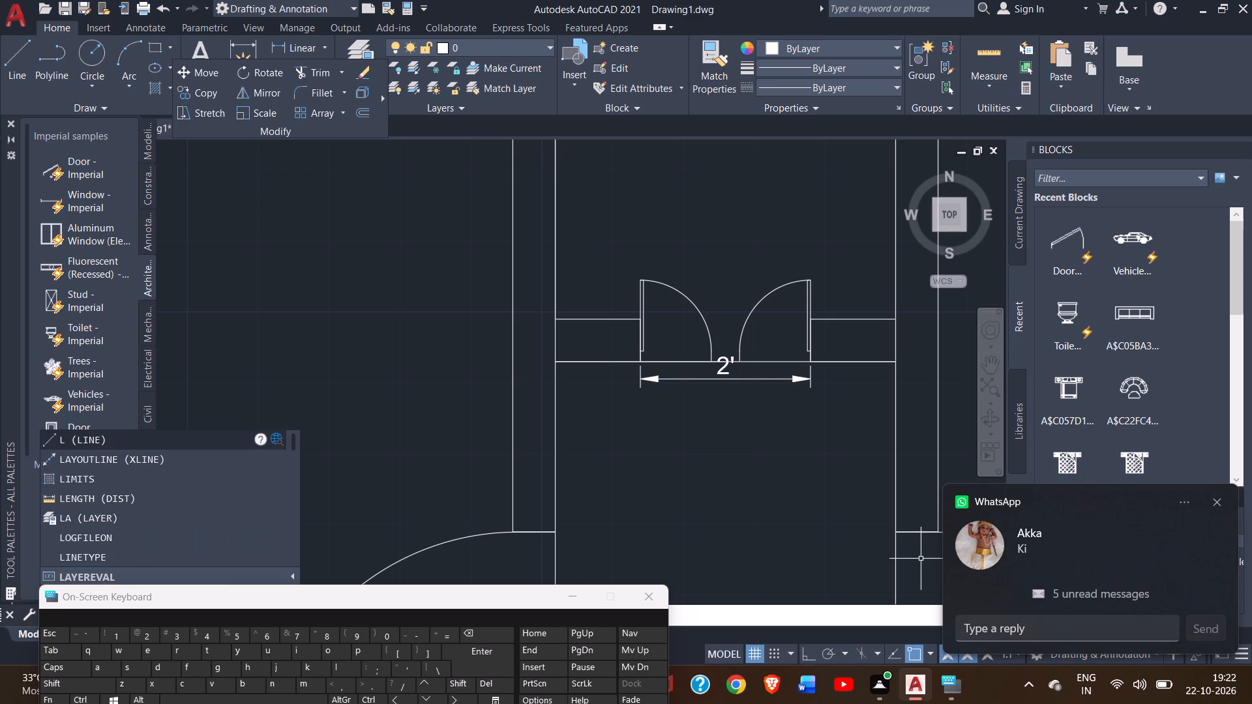
Write the reply "ledhu" to the incoming WhatsApp message in its notification.
left_click(1009, 634)
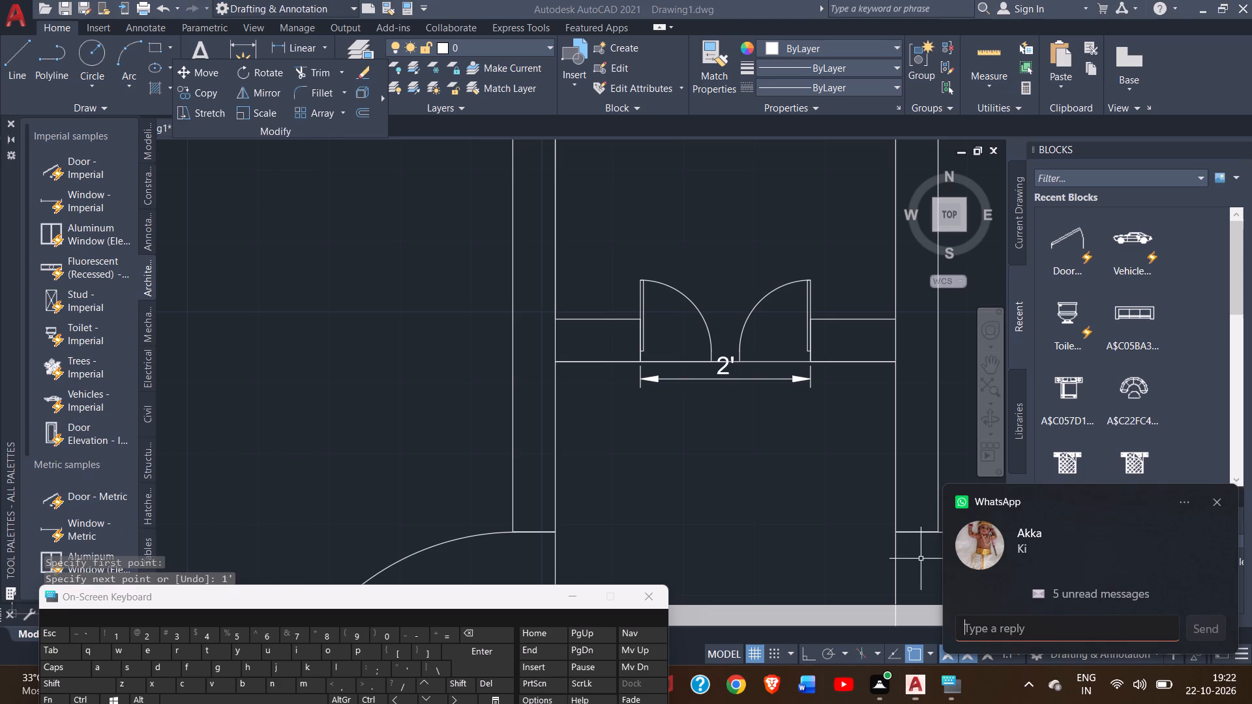
type("ledhu")
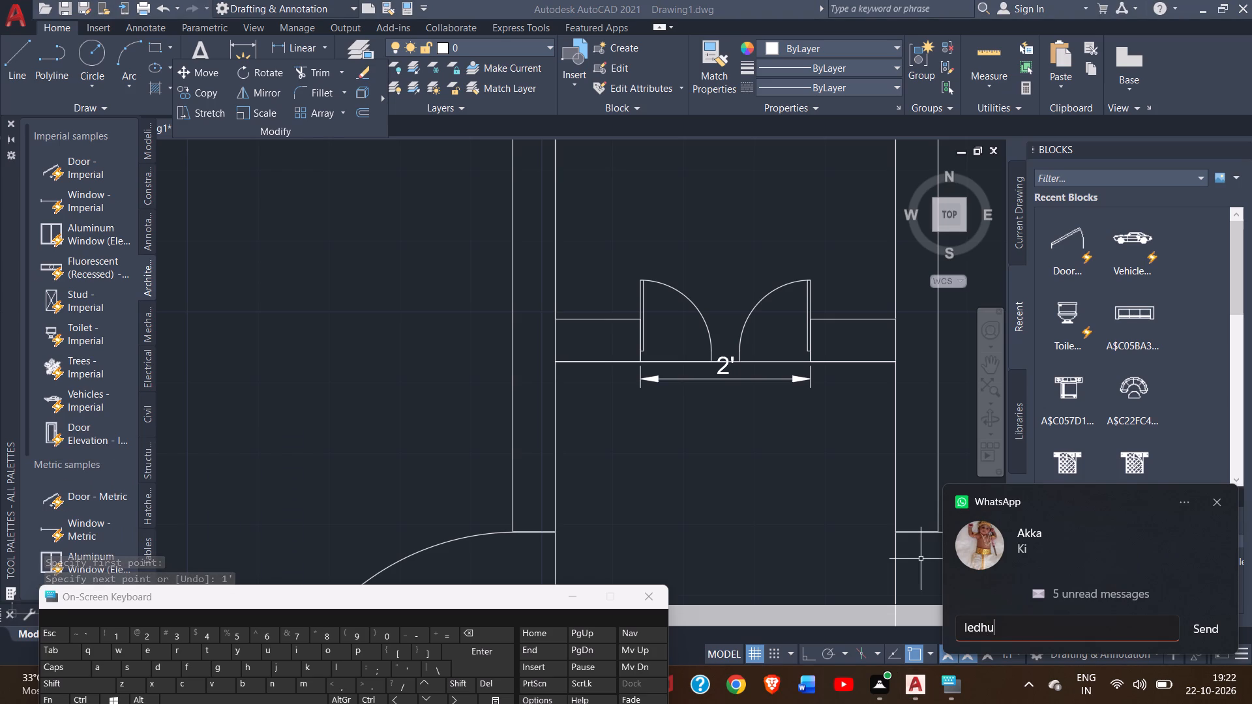
key("space")
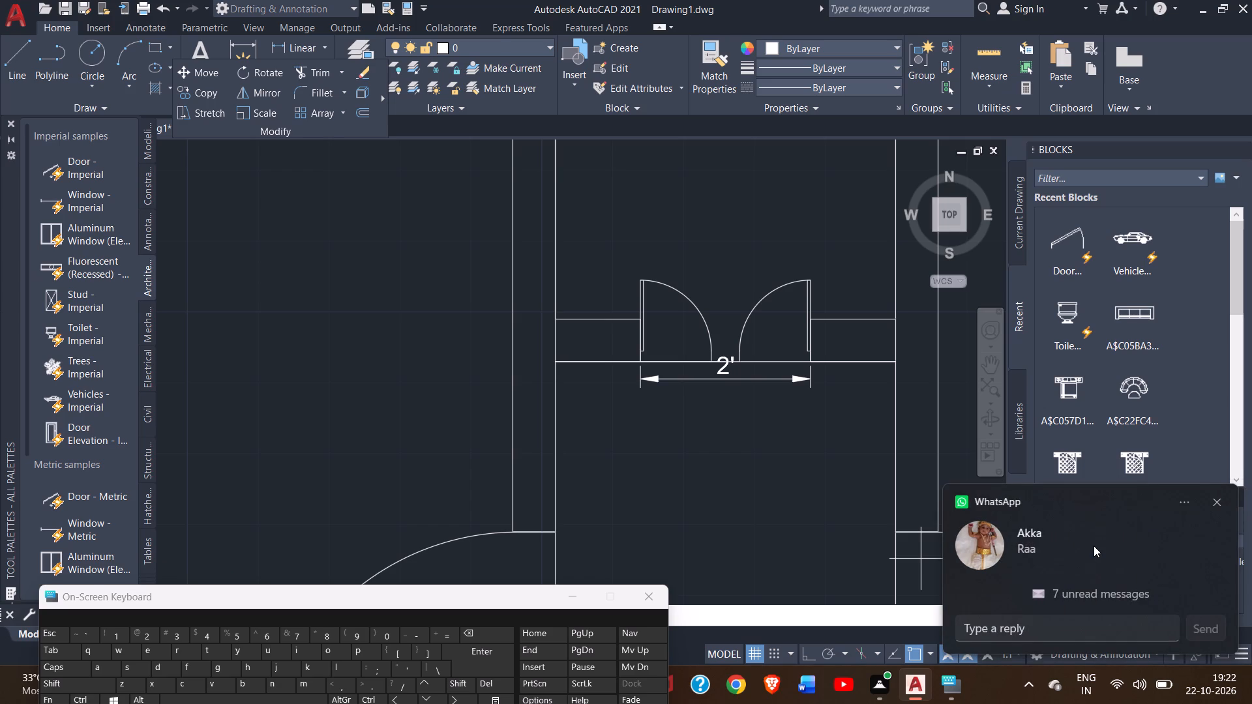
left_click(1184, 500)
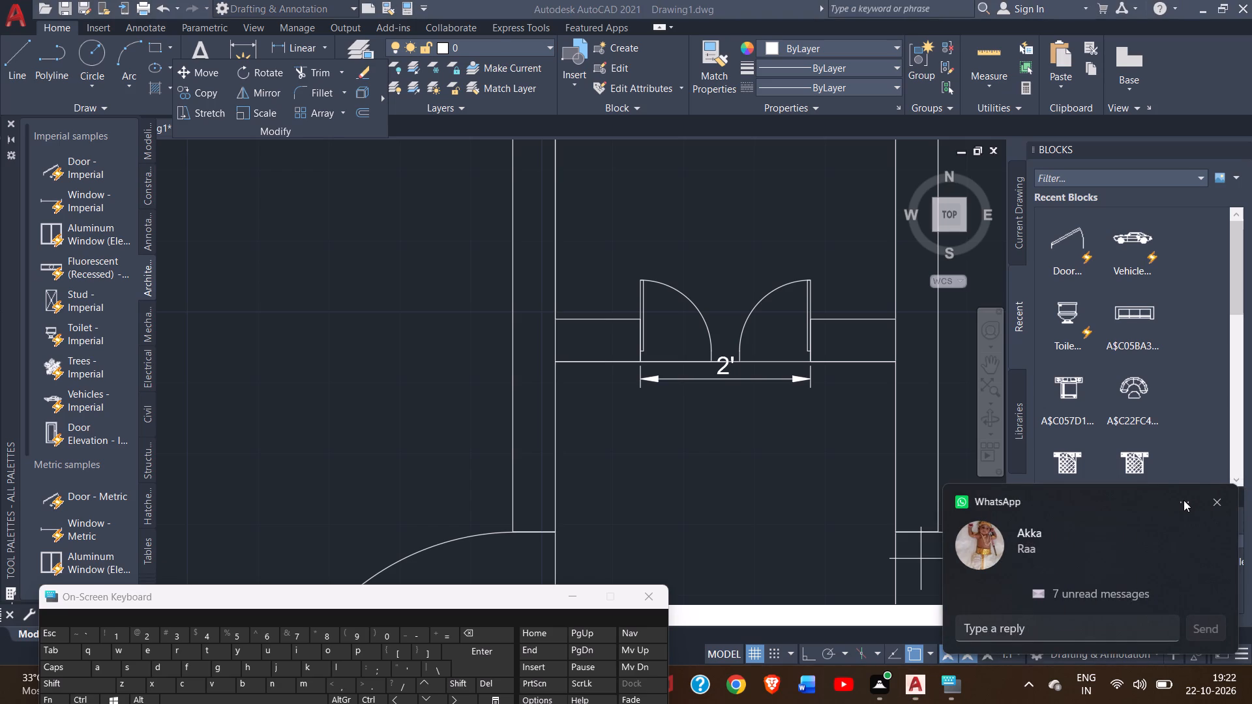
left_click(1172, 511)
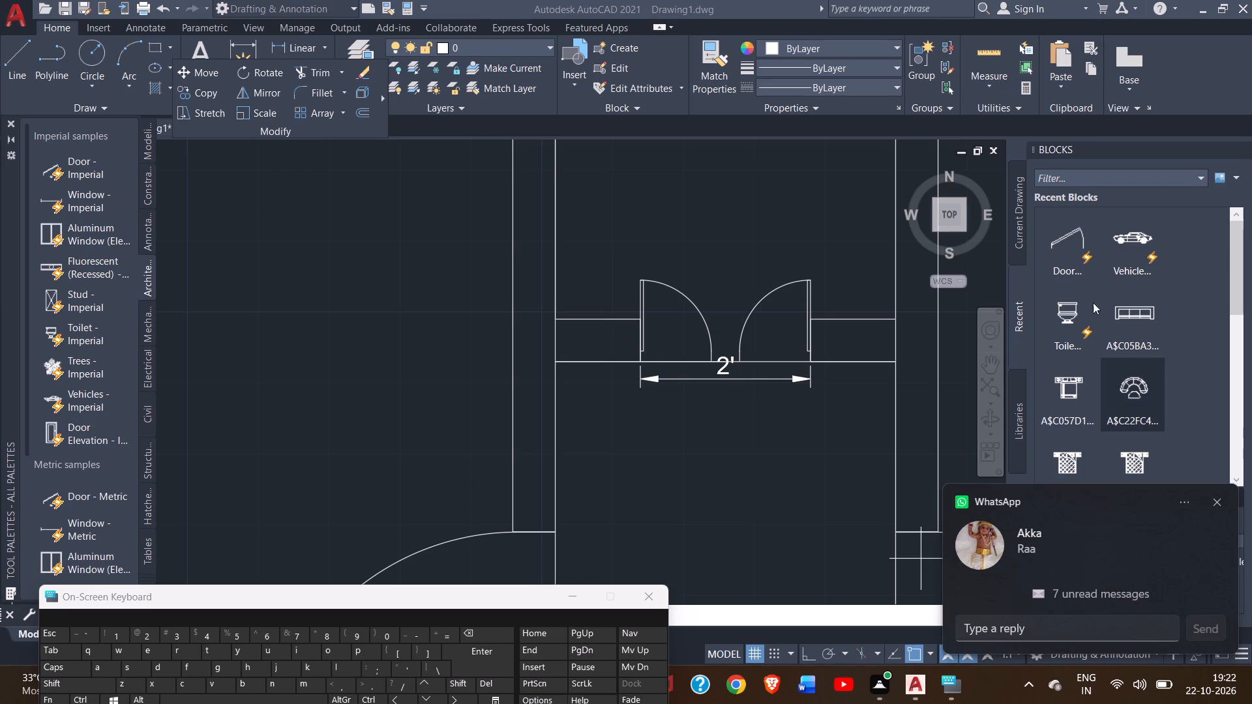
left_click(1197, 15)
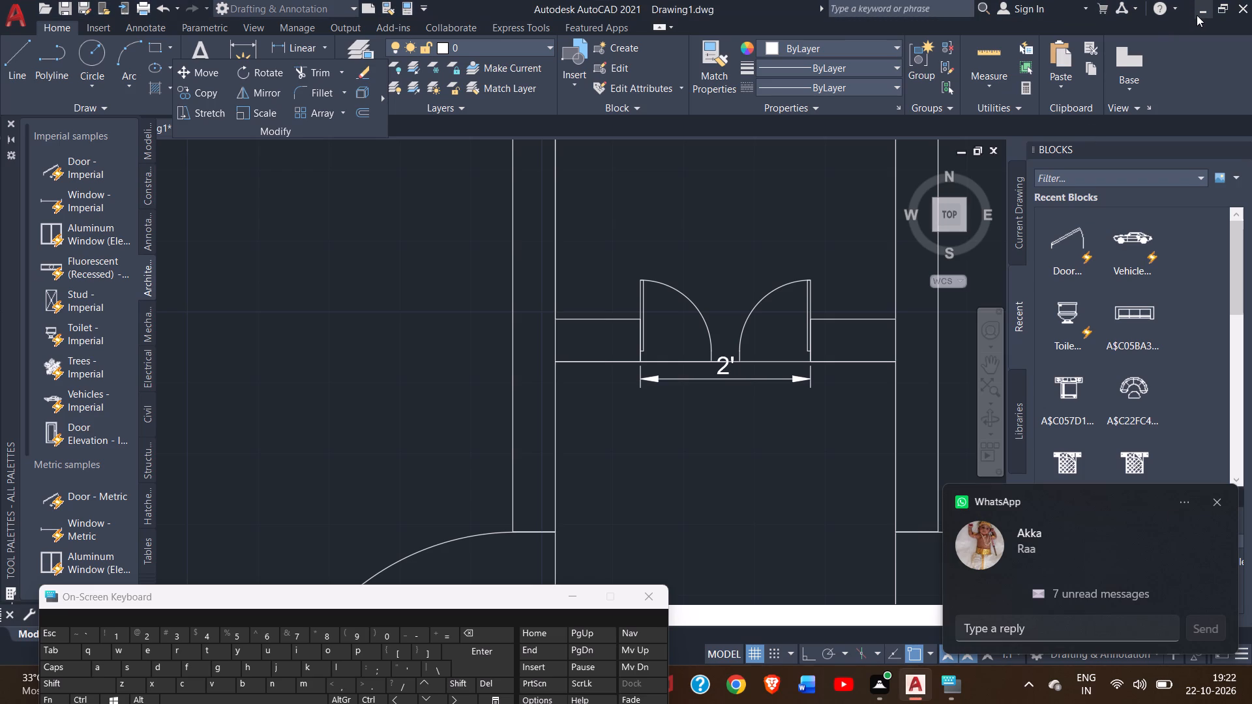
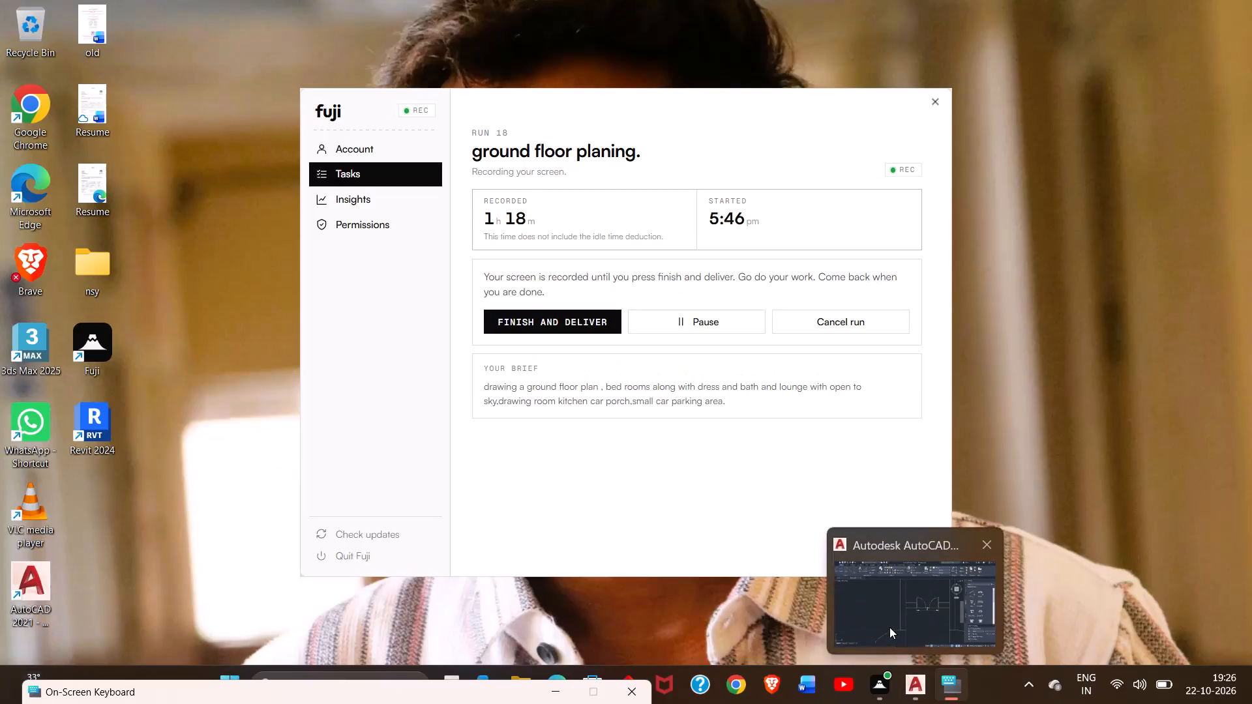
Switch back to the AutoCAD floor plan at the double-door opening in the cross wall.
left_click(889, 627)
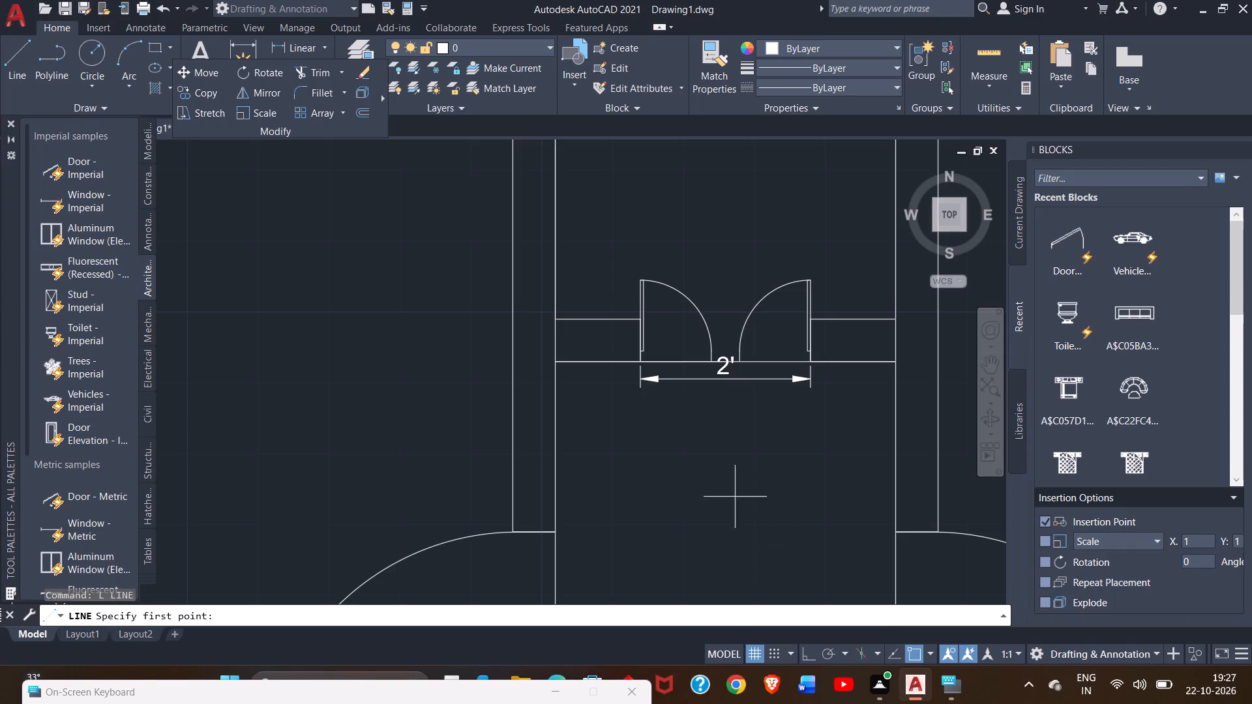
scroll(698, 455, "down", 3, "ctrl")
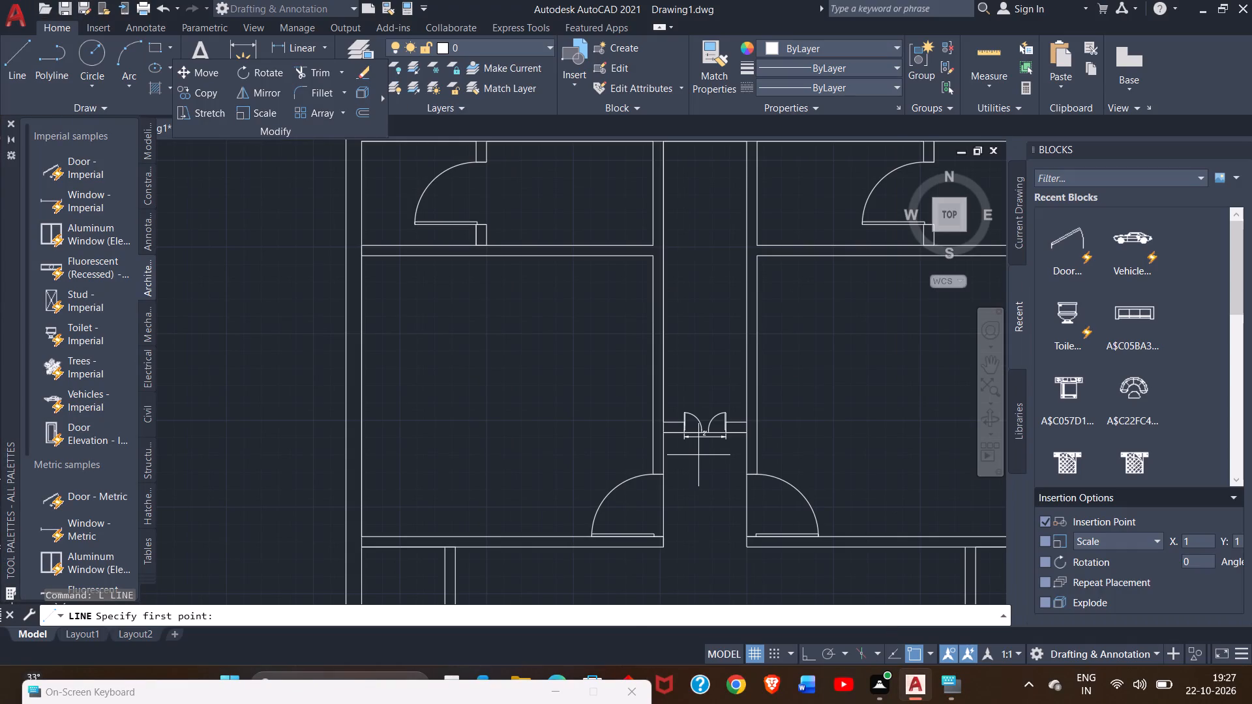
scroll(698, 455, "up", 4, "ctrl")
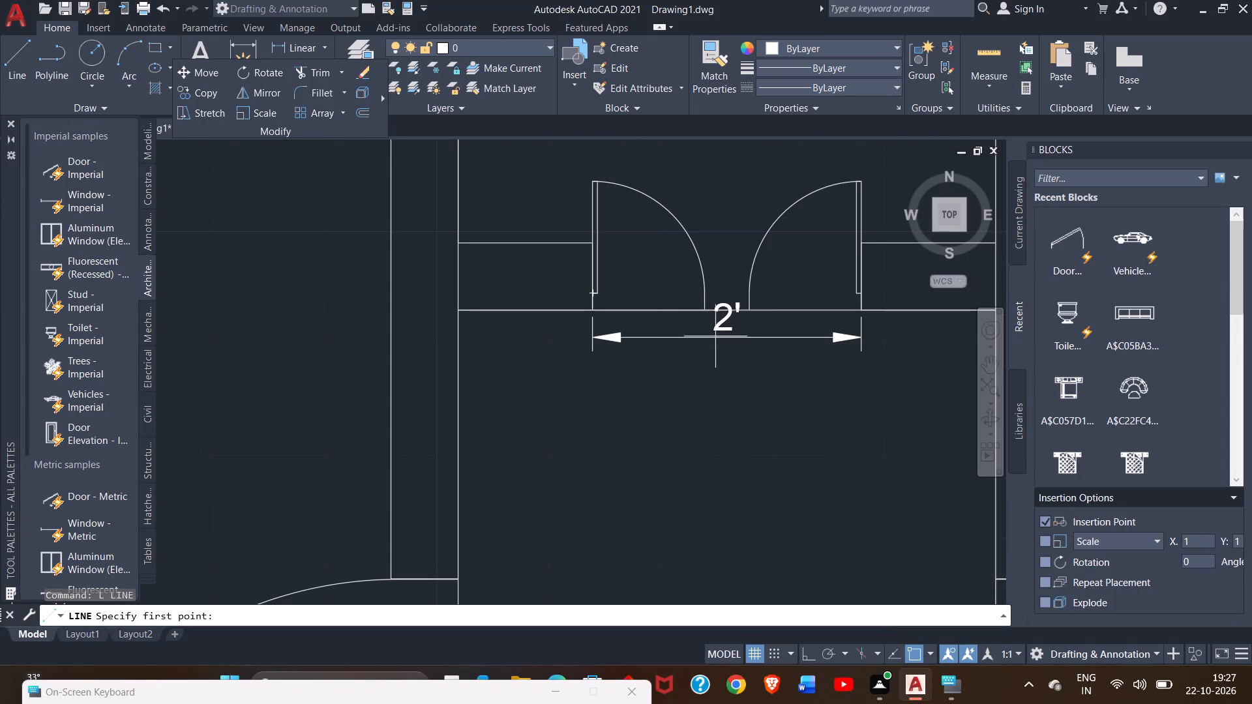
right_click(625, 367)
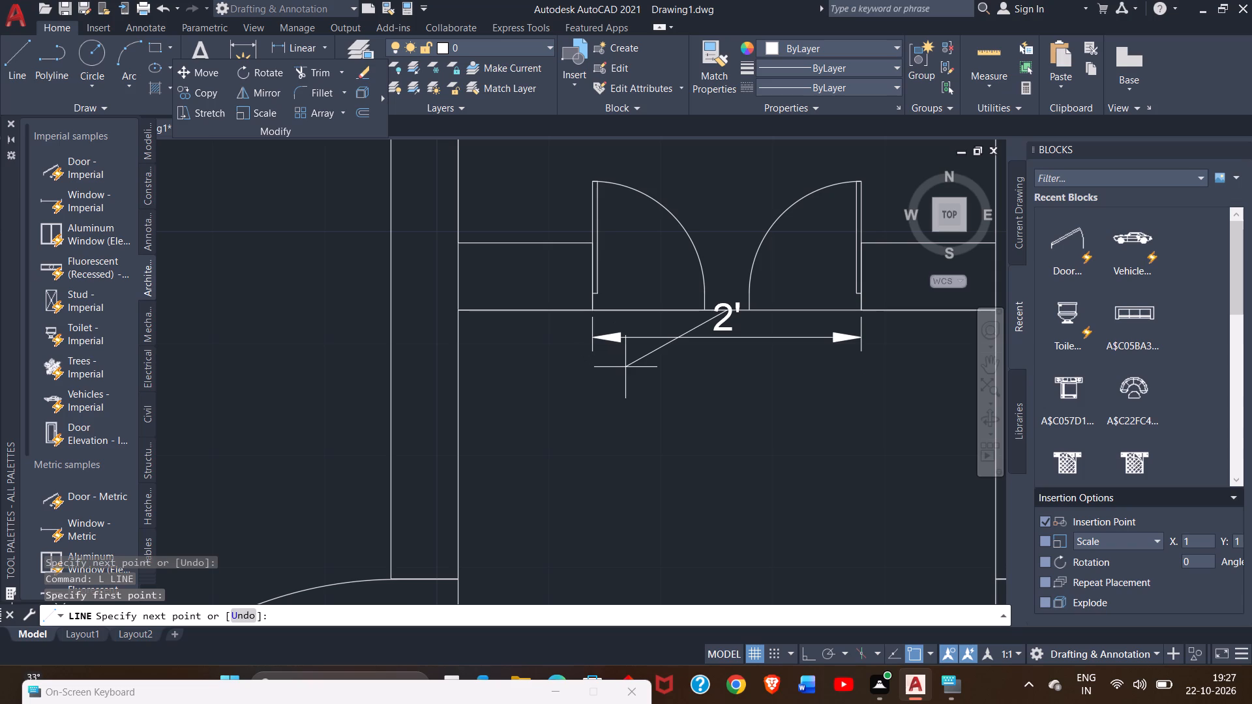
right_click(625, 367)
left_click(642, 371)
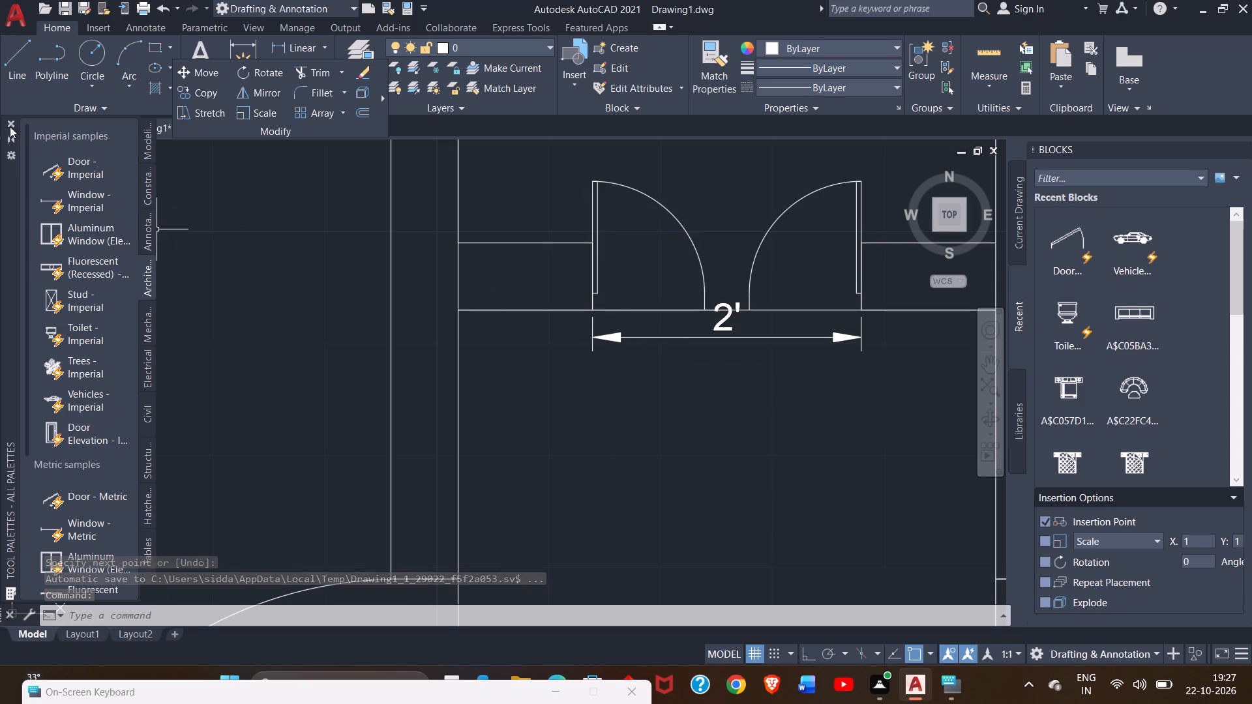
Draw a line 1' east along the threshold from the west jamb's south corner, continuing about 1'-1 1/2" north with Ortho on.
left_click(22, 68)
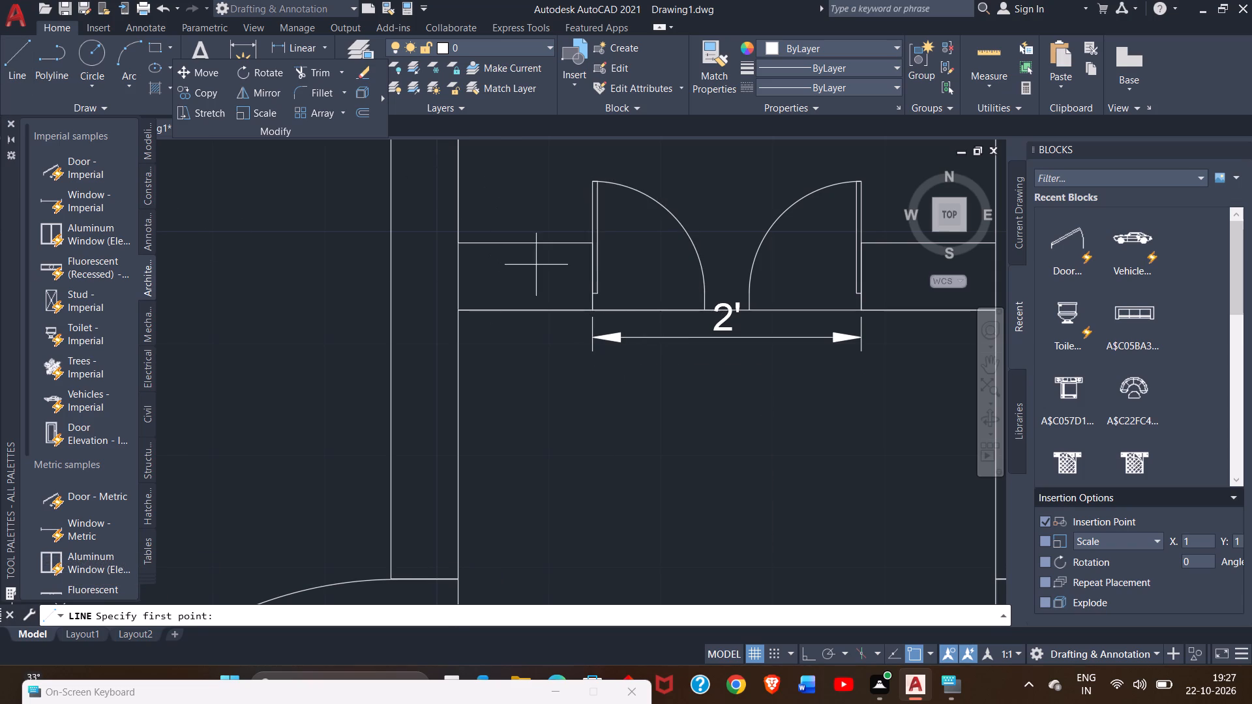
left_click_drag(595, 308, 718, 307)
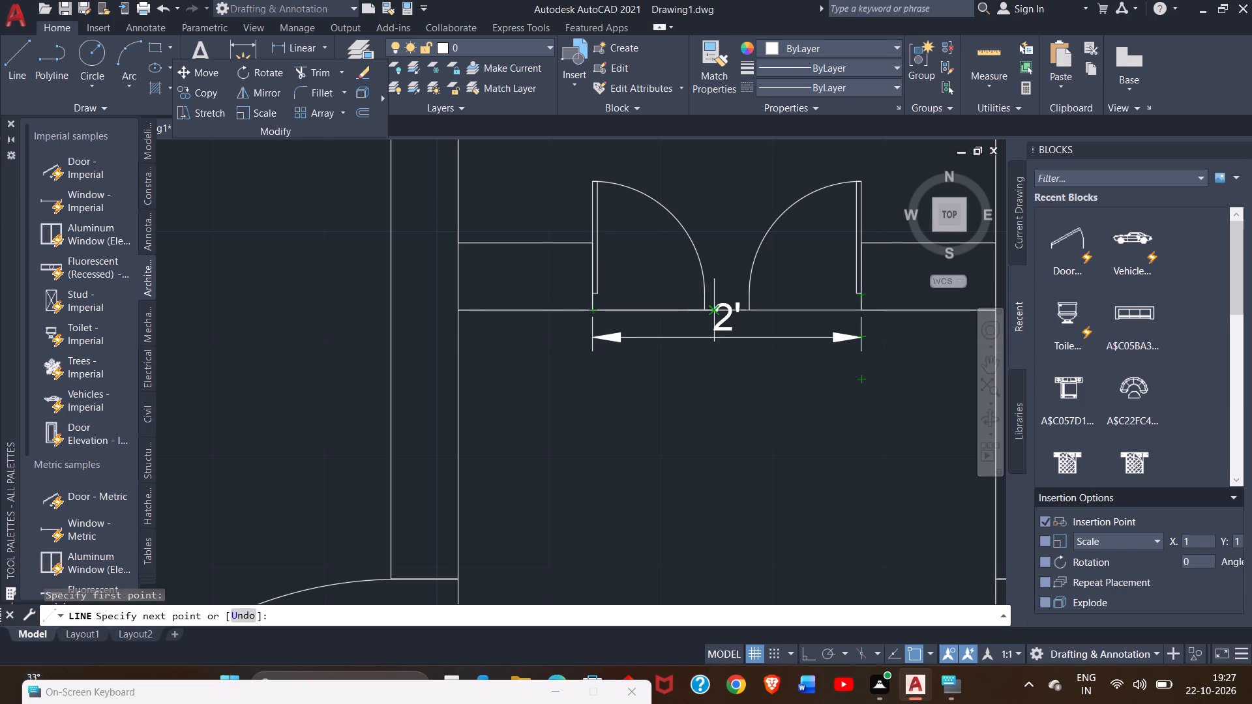
left_click_drag(718, 307, 723, 308)
type("1'")
key("Return")
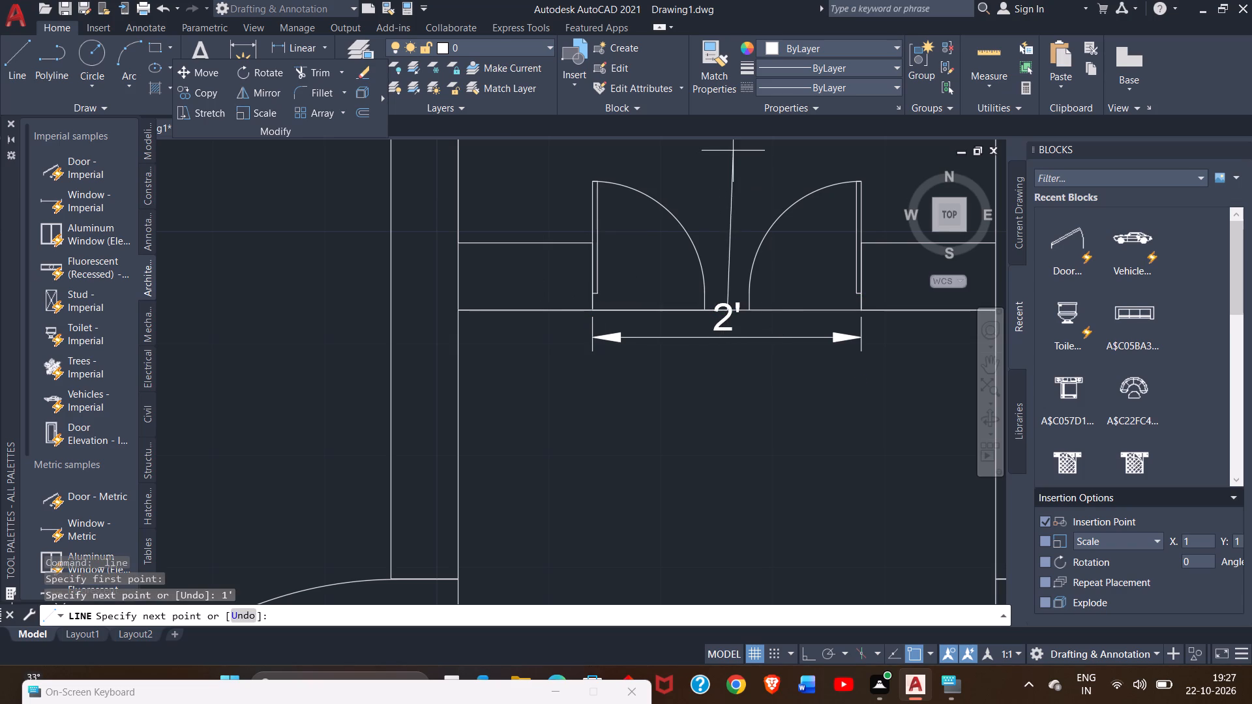
left_click(799, 649)
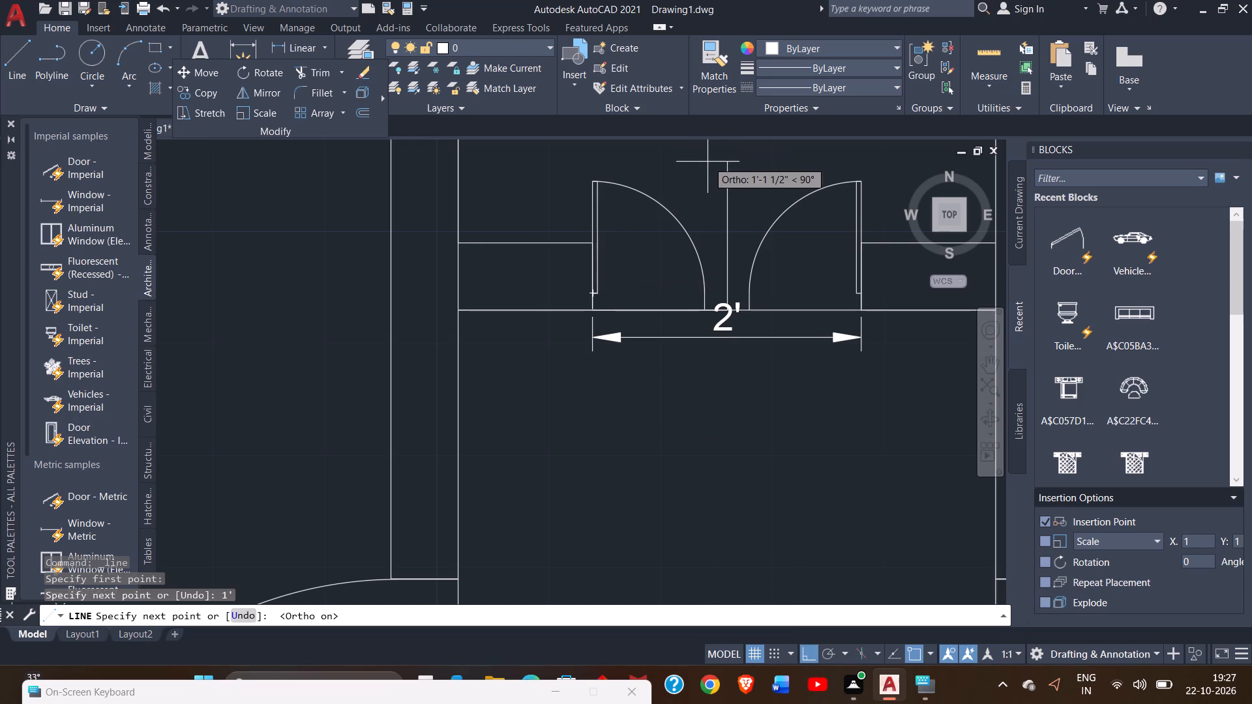
left_click(708, 162)
right_click(708, 162)
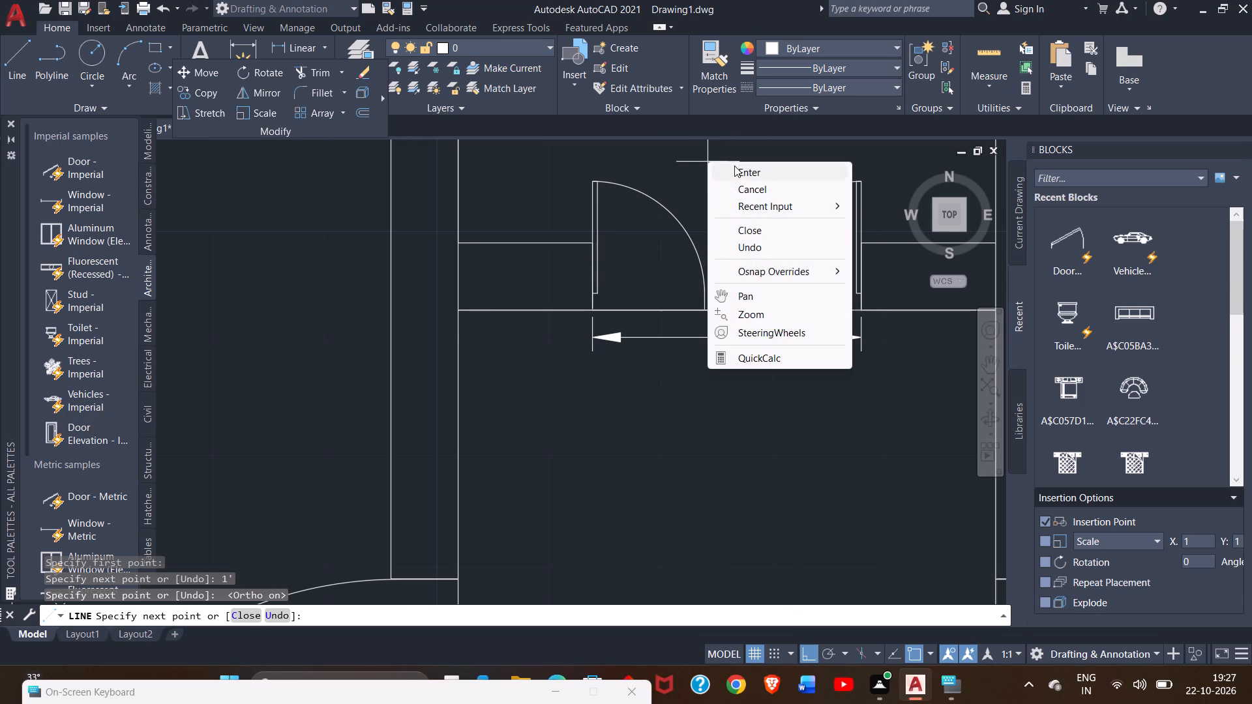
left_click(735, 166)
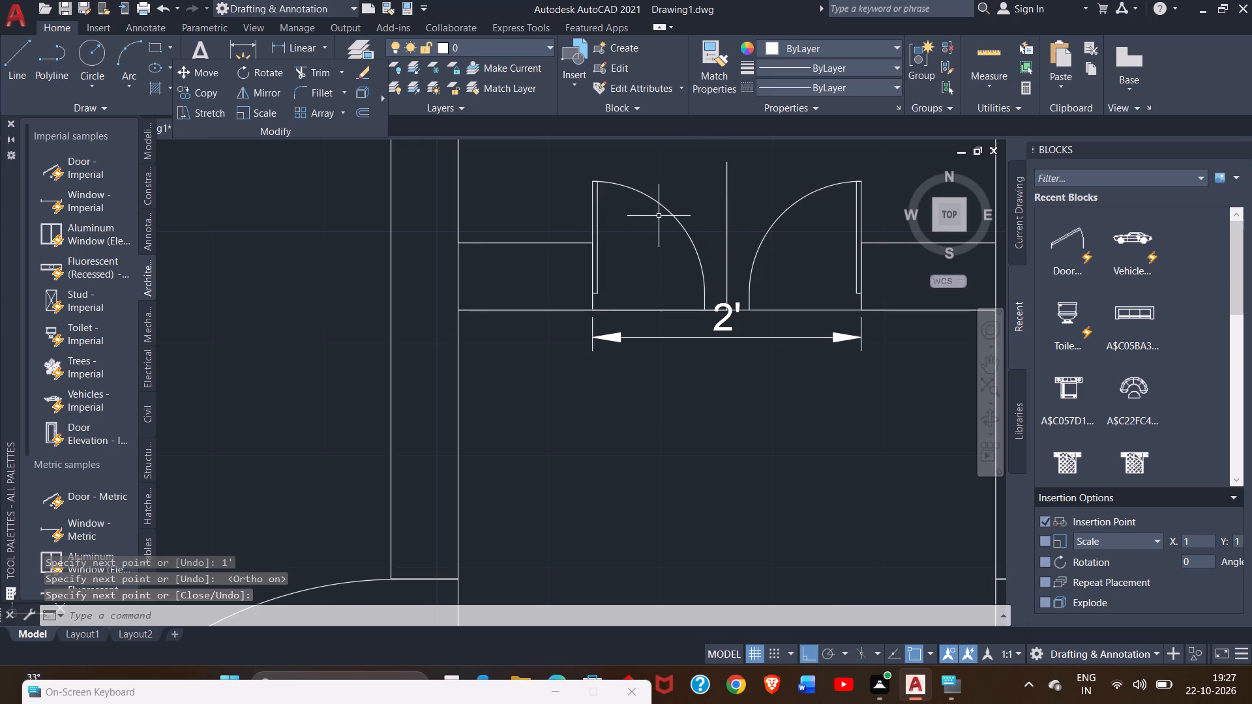
Scale the west door leaf from the west jamb's south corner so its swing arc reaches the vertical centre line.
left_click(678, 216)
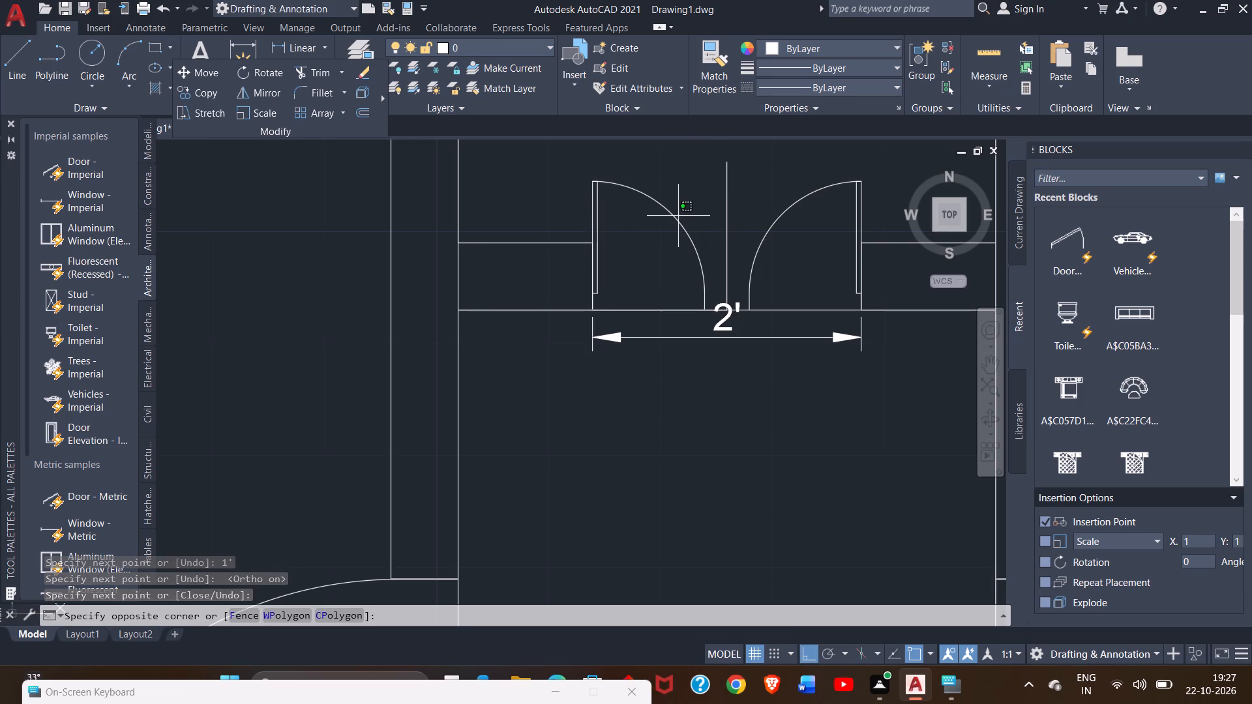
left_click(676, 216)
left_click(670, 211)
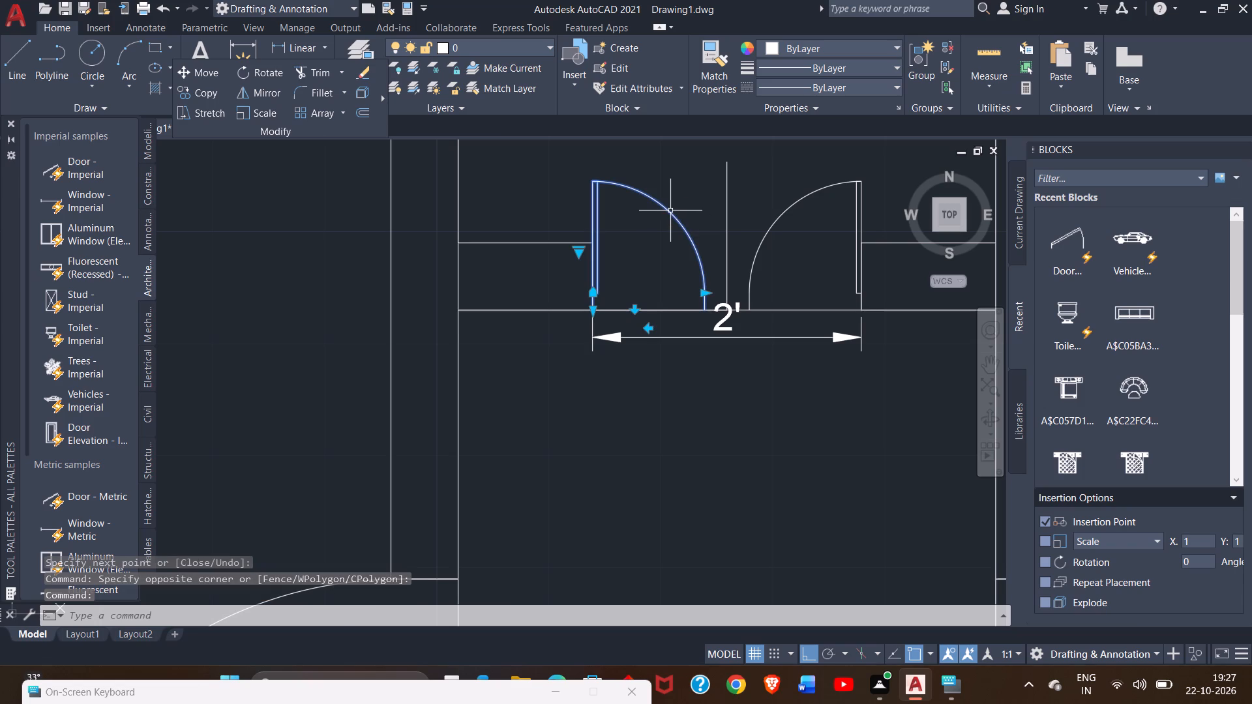
left_click(252, 116)
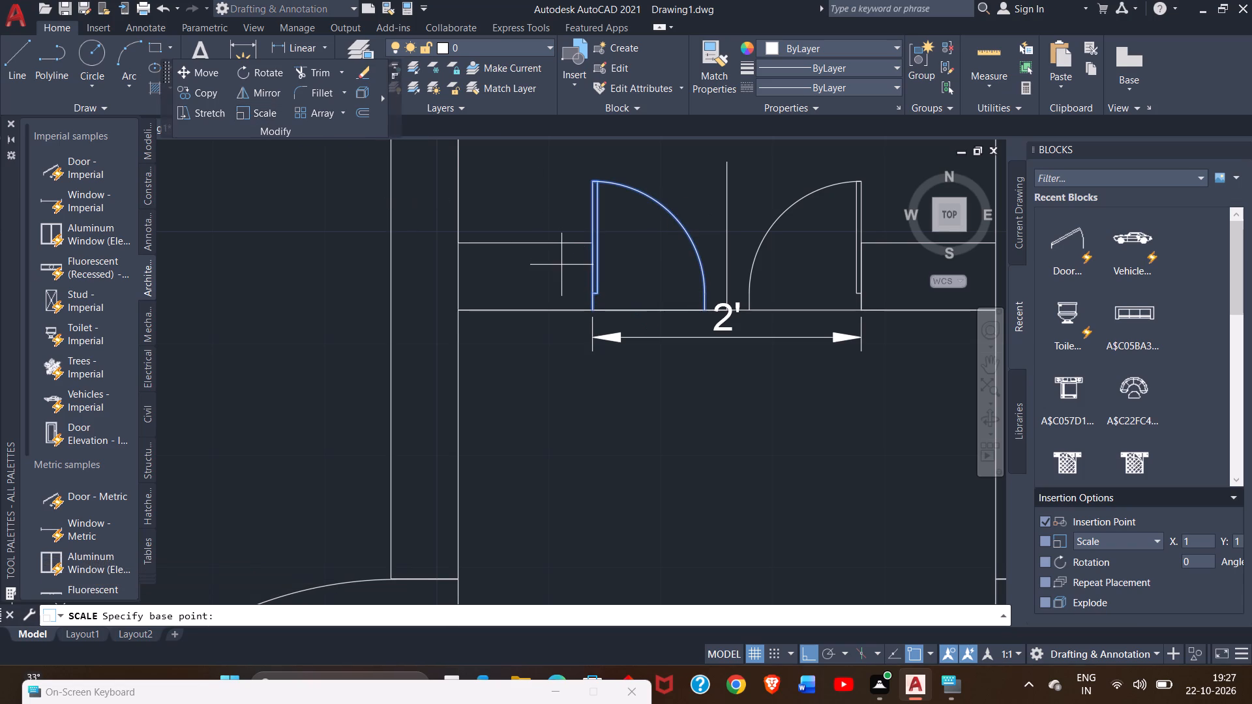
left_click_drag(591, 308, 614, 304)
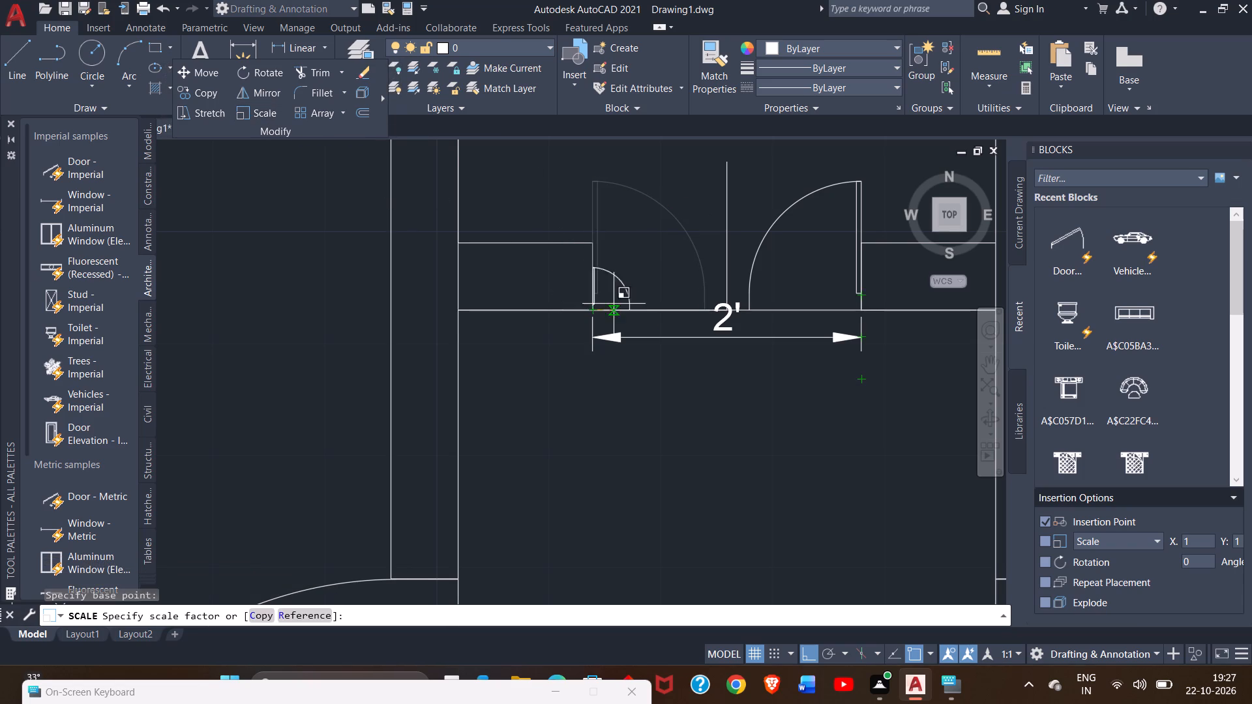
left_click_drag(614, 304, 666, 301)
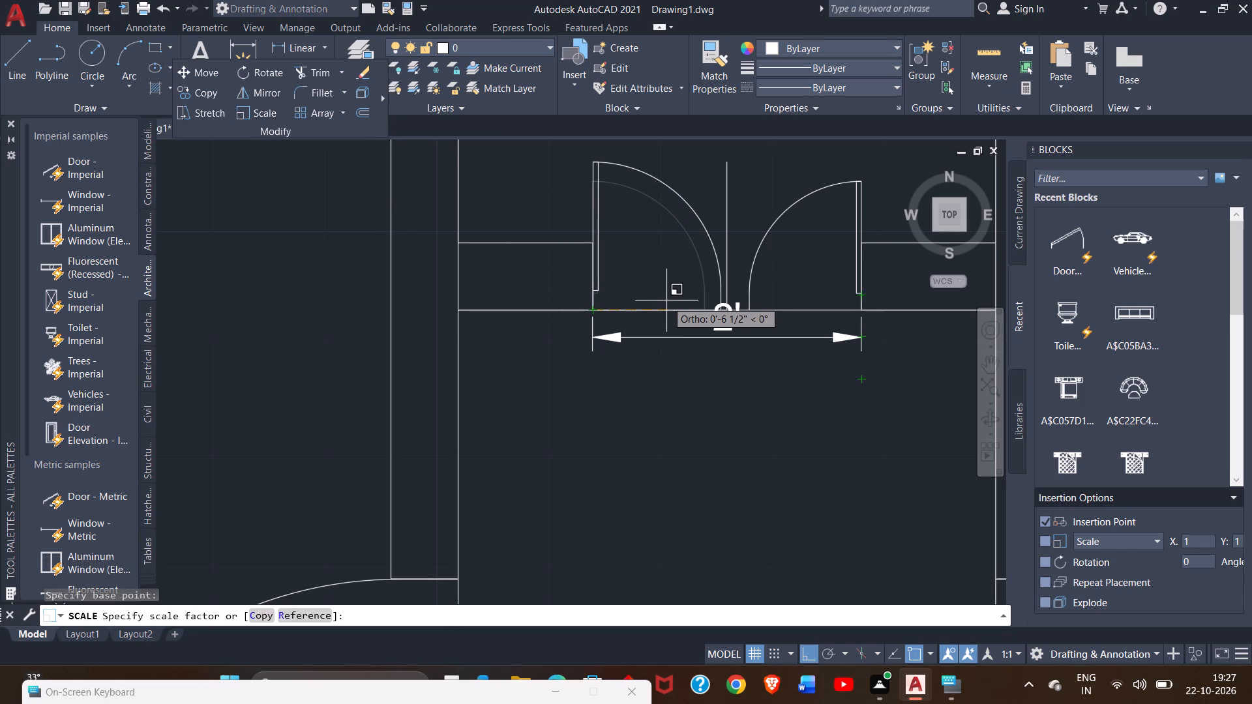
left_click_drag(666, 301, 669, 301)
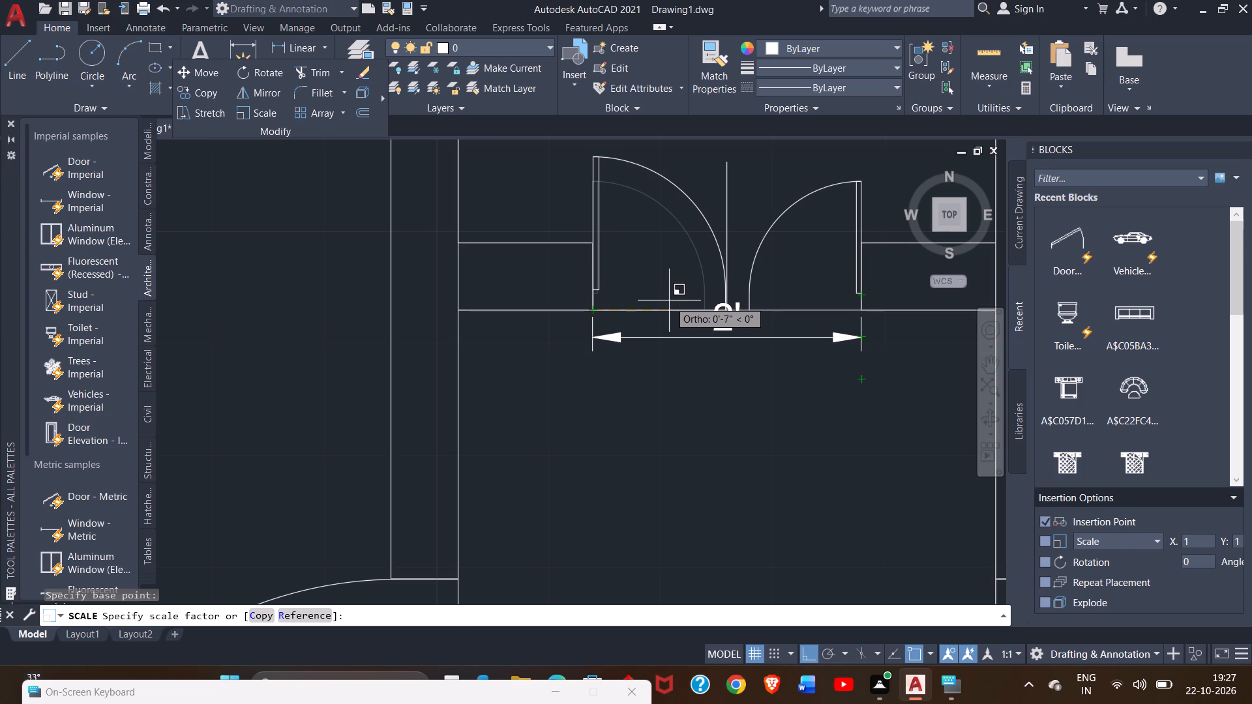
left_click_drag(669, 301, 669, 299)
left_click(669, 299)
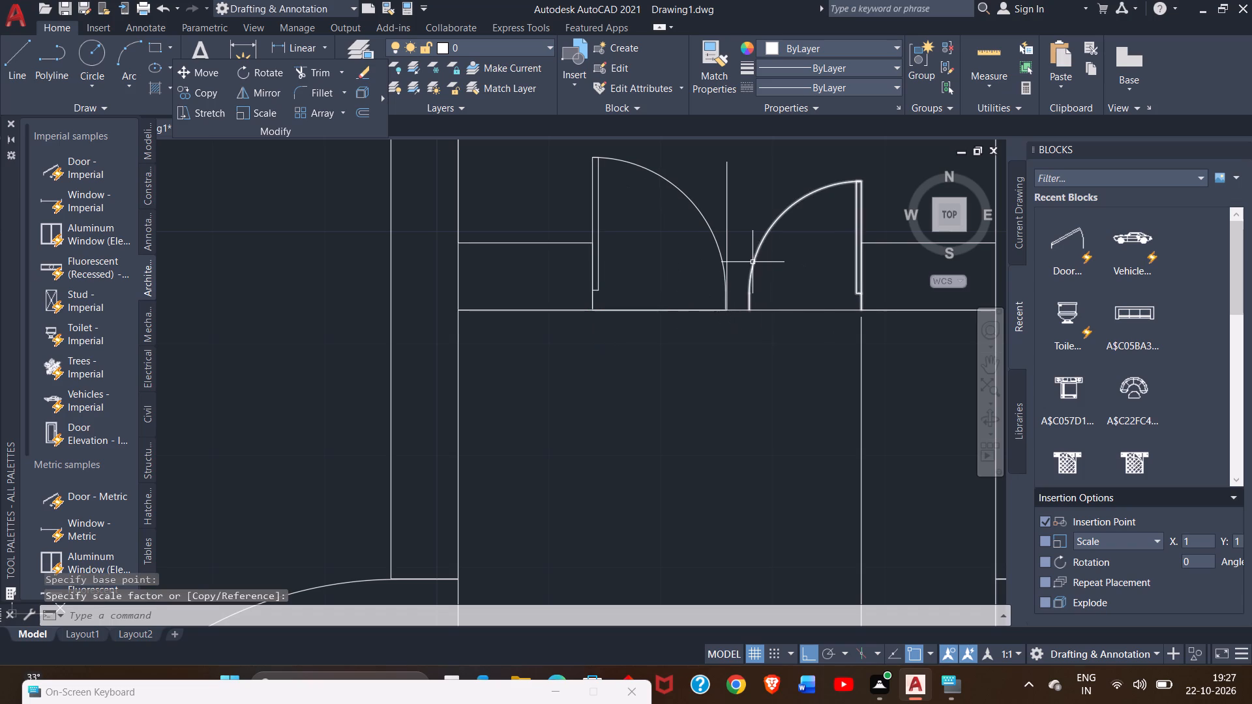
Scale the east door leaf from the east jamb's south corner so its swing arc meets the centre line.
left_click(753, 262)
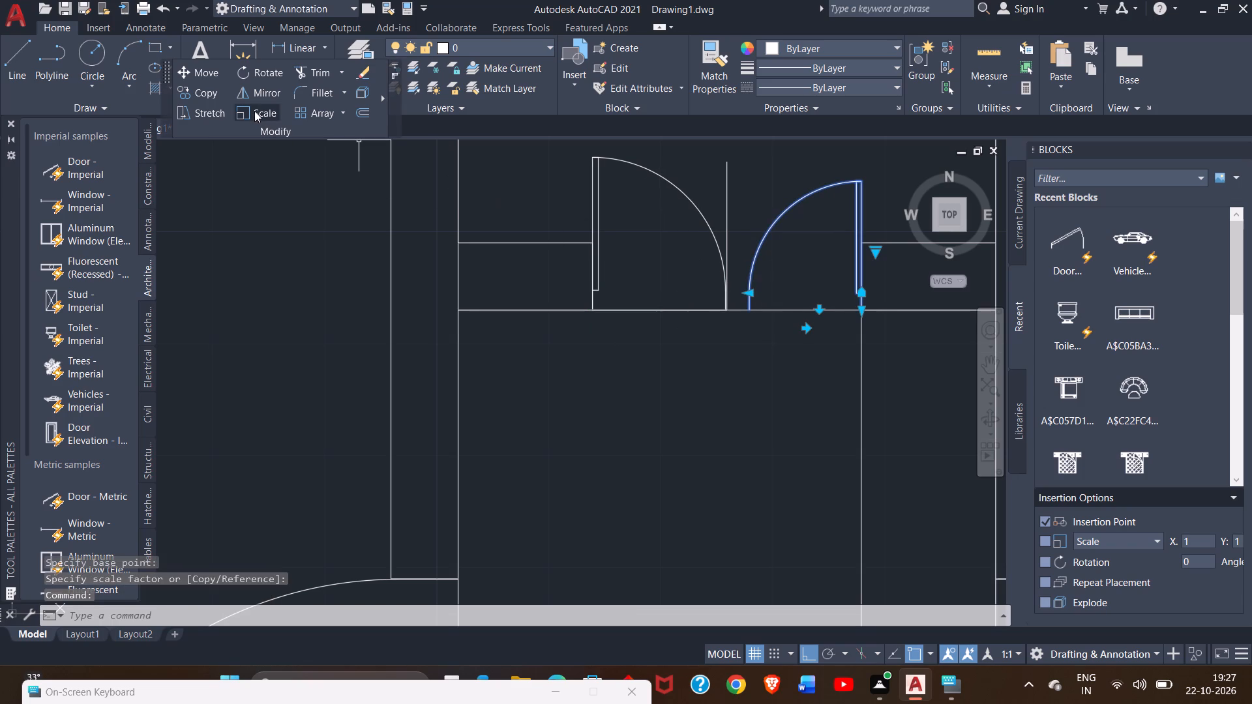
left_click(254, 111)
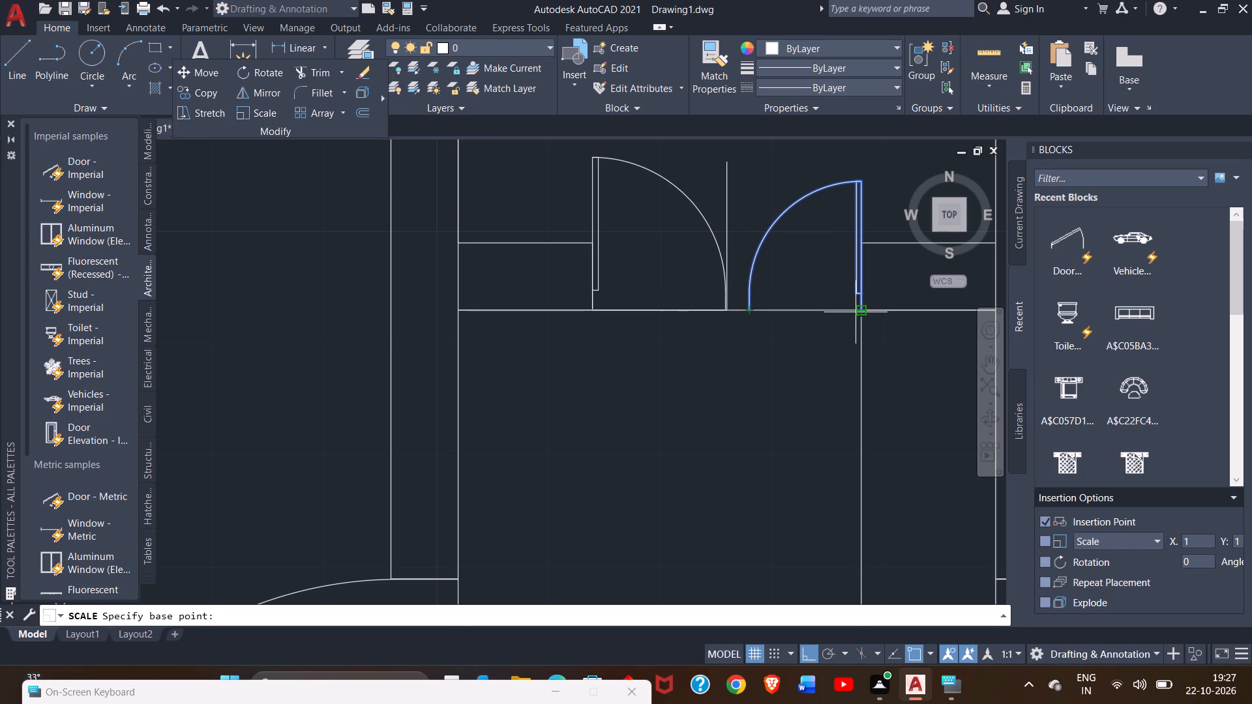
left_click_drag(860, 312, 792, 285)
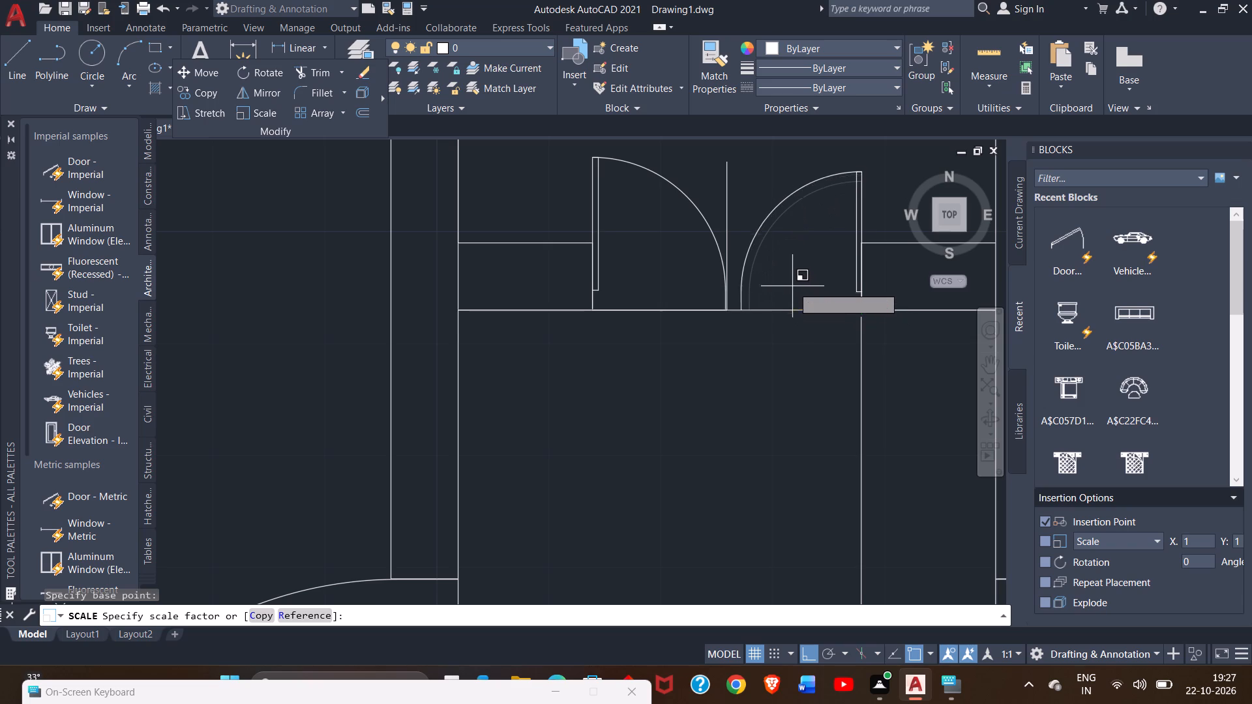
left_click_drag(792, 285, 784, 265)
left_click(784, 265)
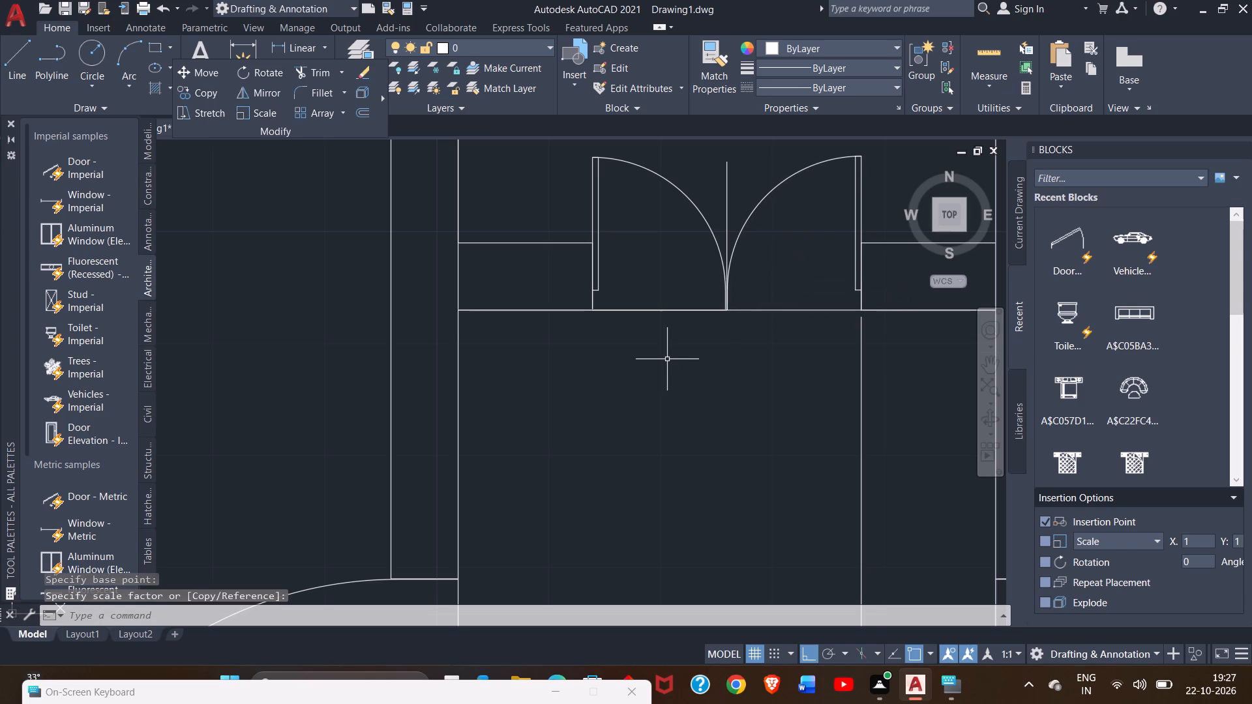
right_click(668, 359)
left_click(607, 374)
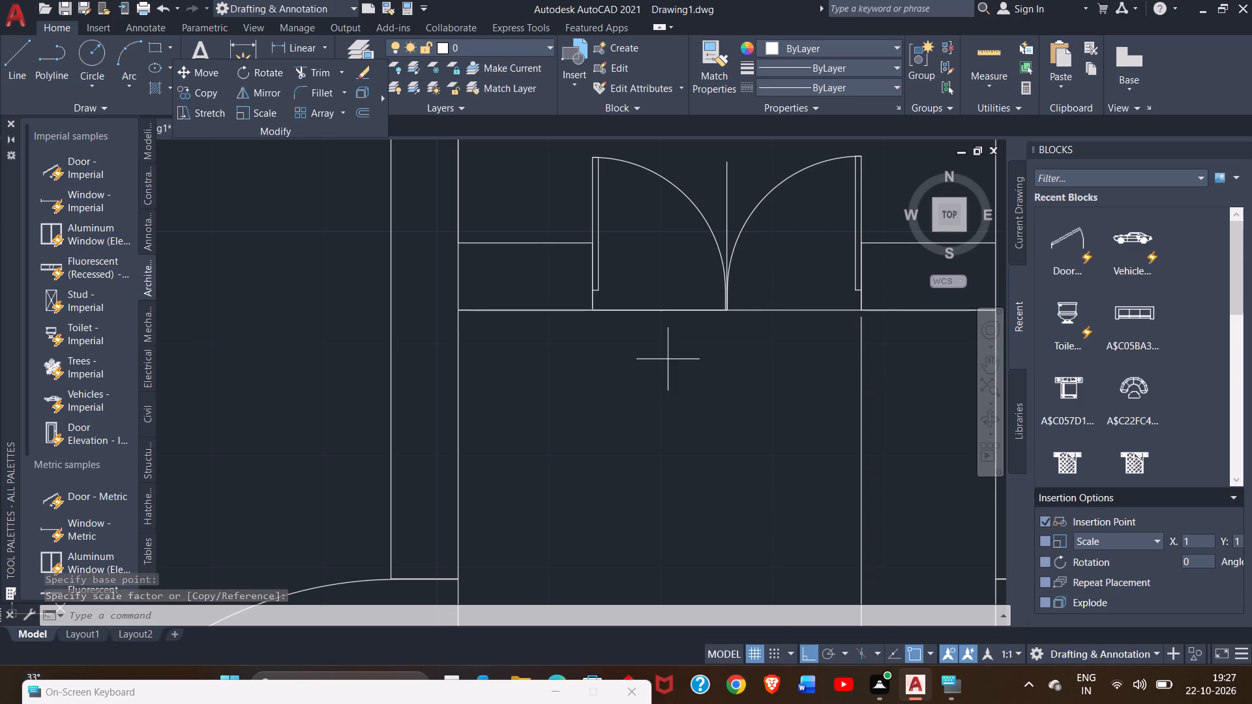
left_click(607, 374)
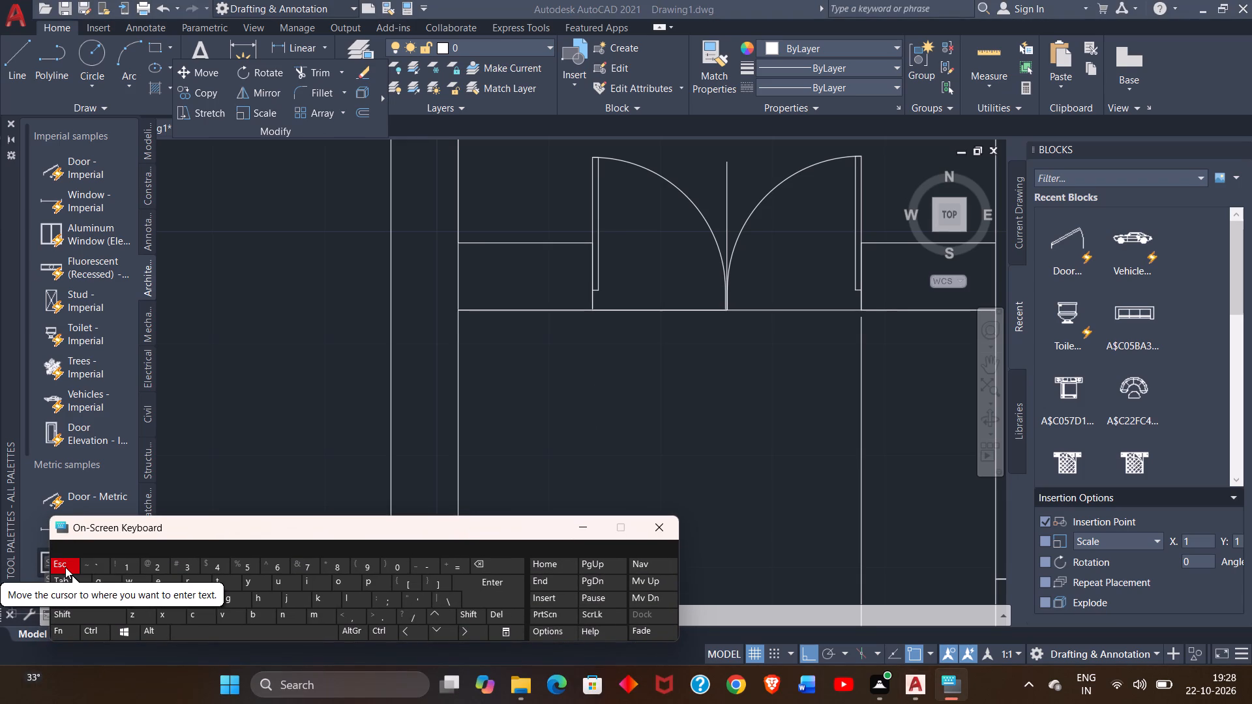
Erase the vertical centre line between the door leaves and the long dimension line running south from the east jamb.
triple_click(727, 199)
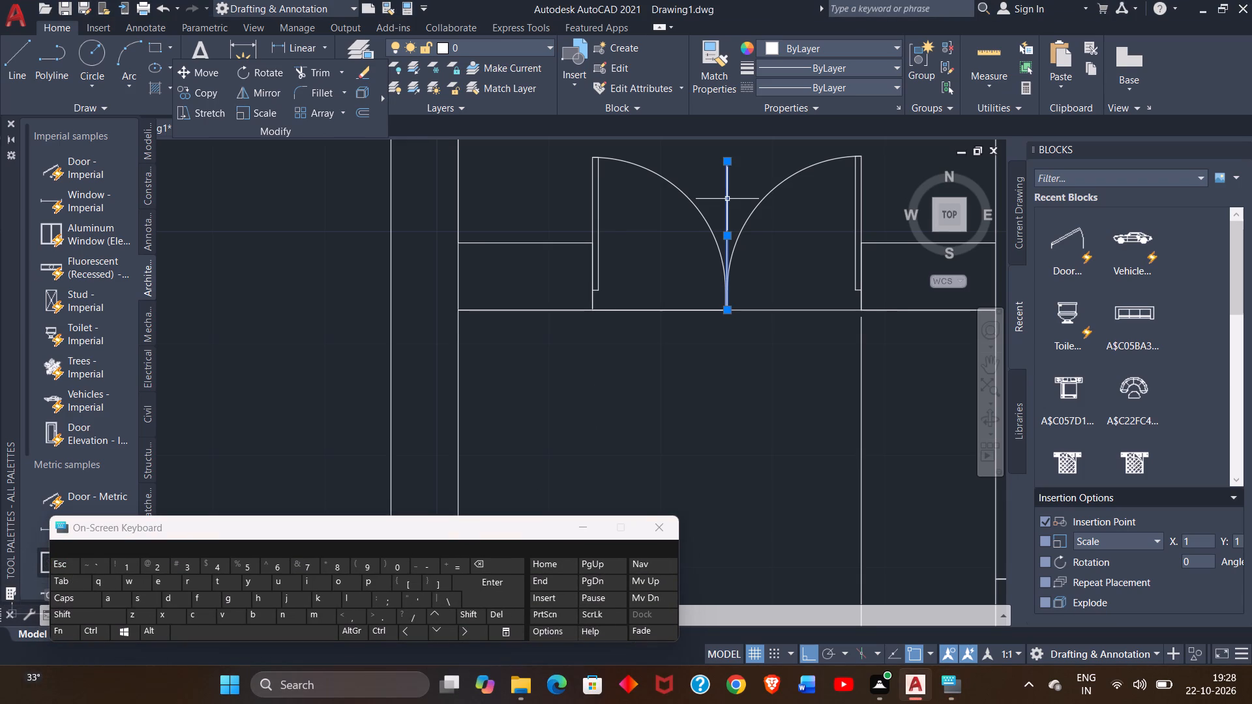
key("Delete")
scroll(727, 199, "down", 2, "ctrl")
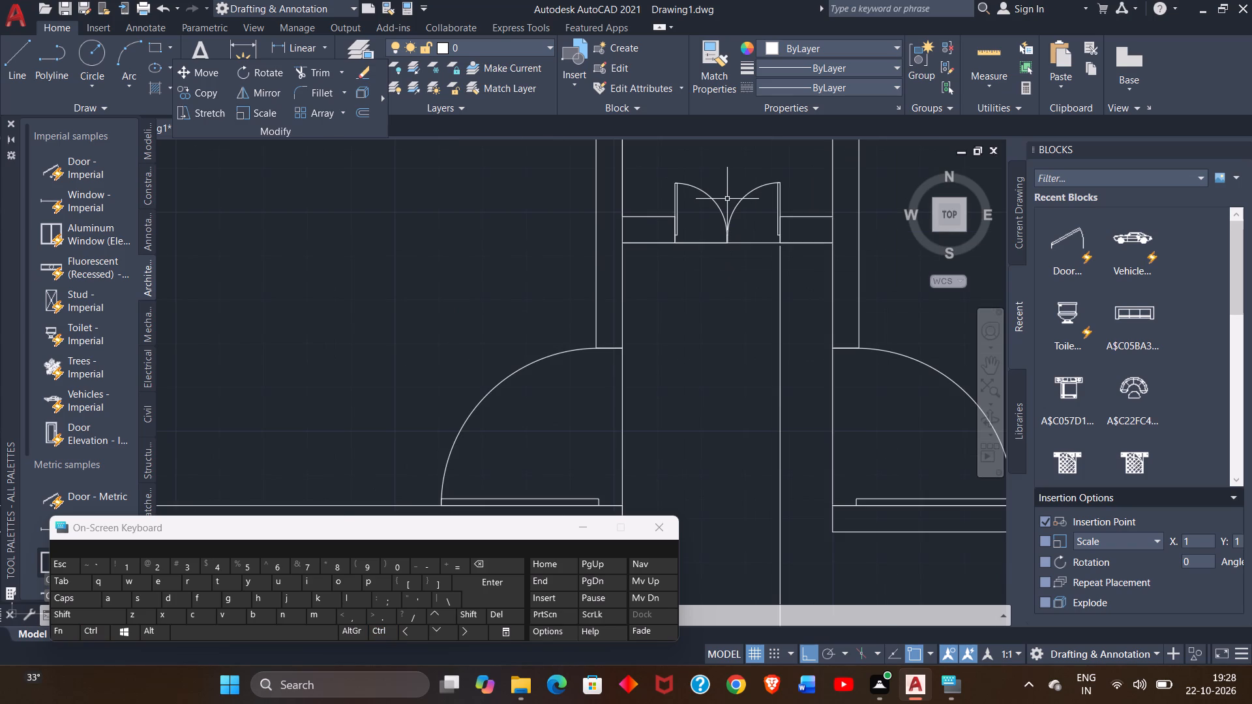
scroll(727, 199, "down", 2, "ctrl")
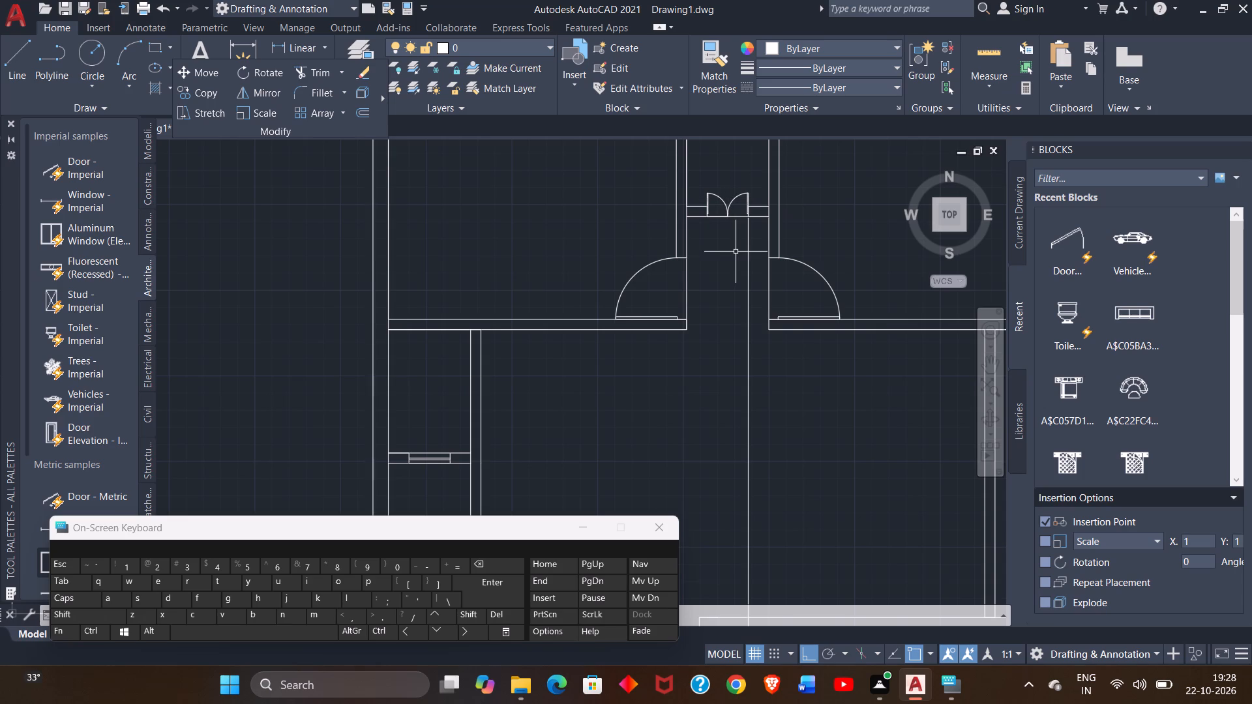
scroll(736, 251, "down", 2, "ctrl")
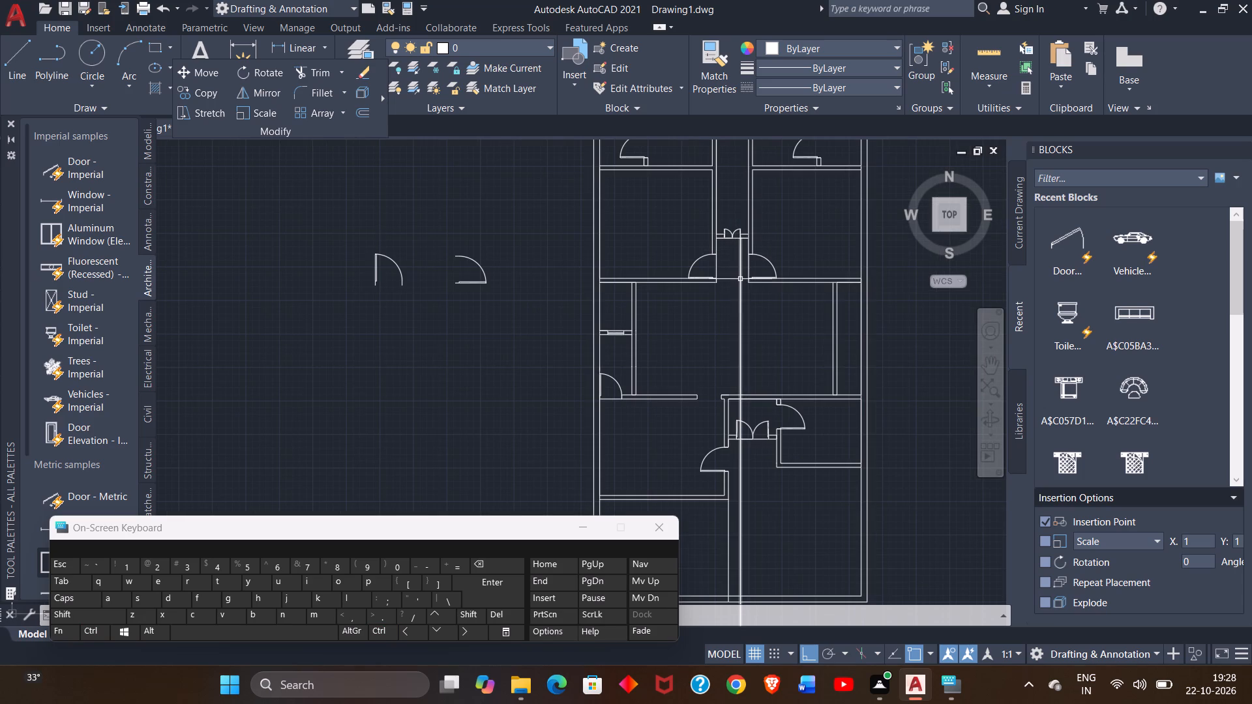
left_click(740, 279)
key("Delete")
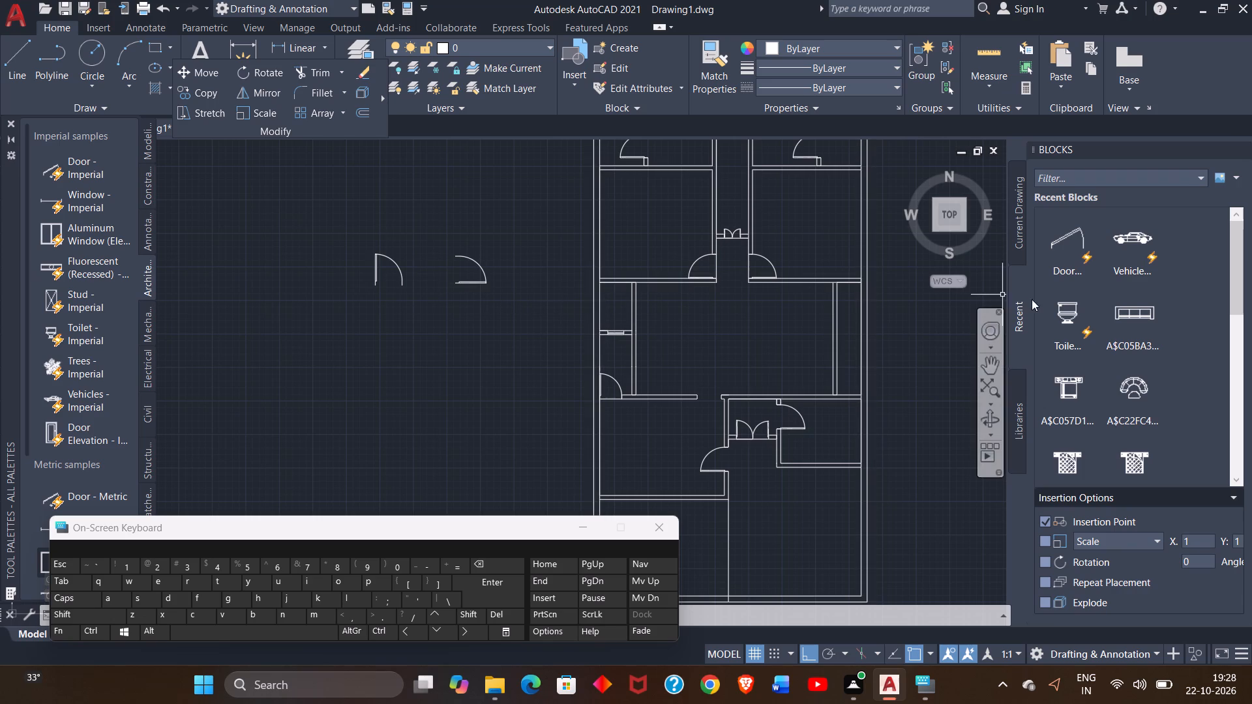
Flip the door in the partition of the plan's northwest room so that it swings to the east side.
left_click(986, 361)
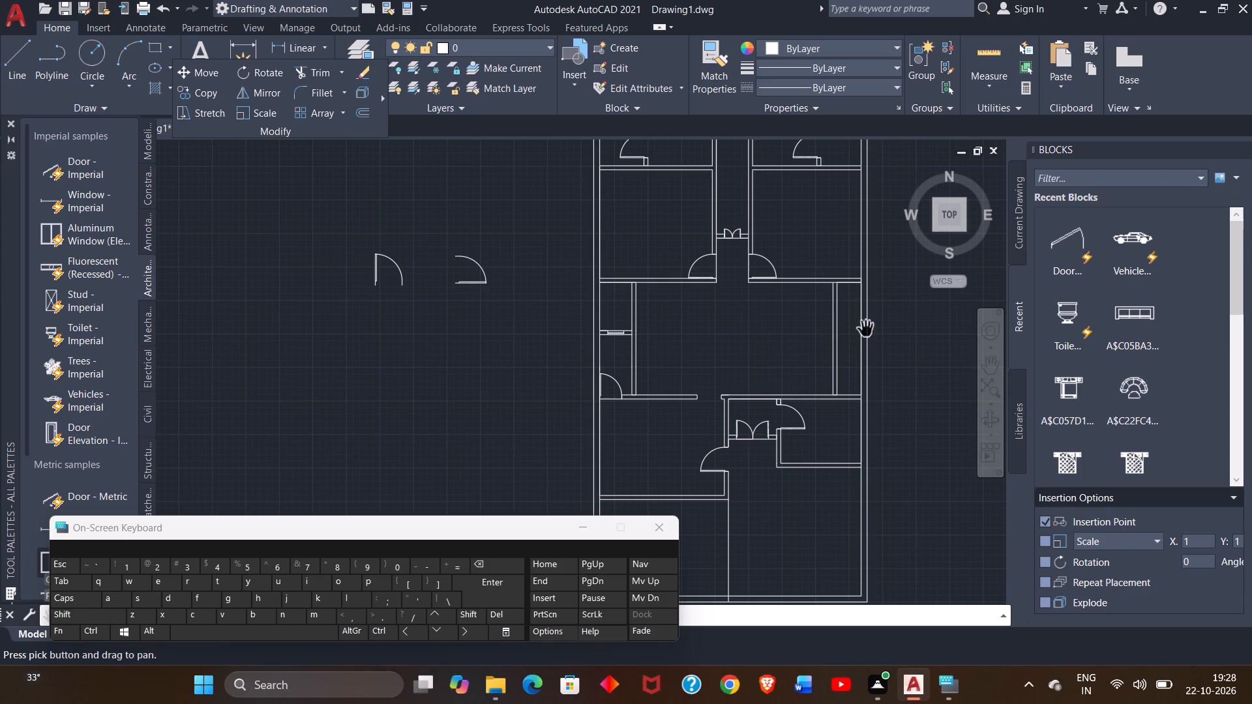
left_click_drag(833, 307, 809, 354)
right_click(477, 269)
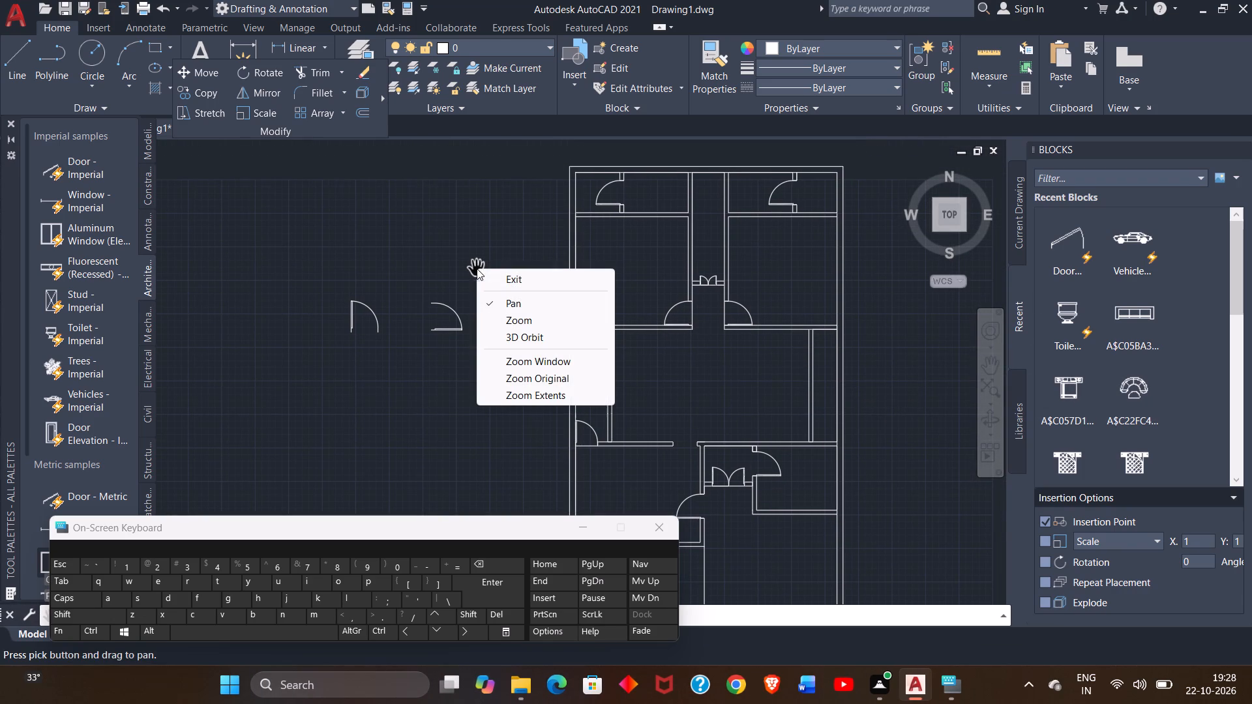
left_click(498, 277)
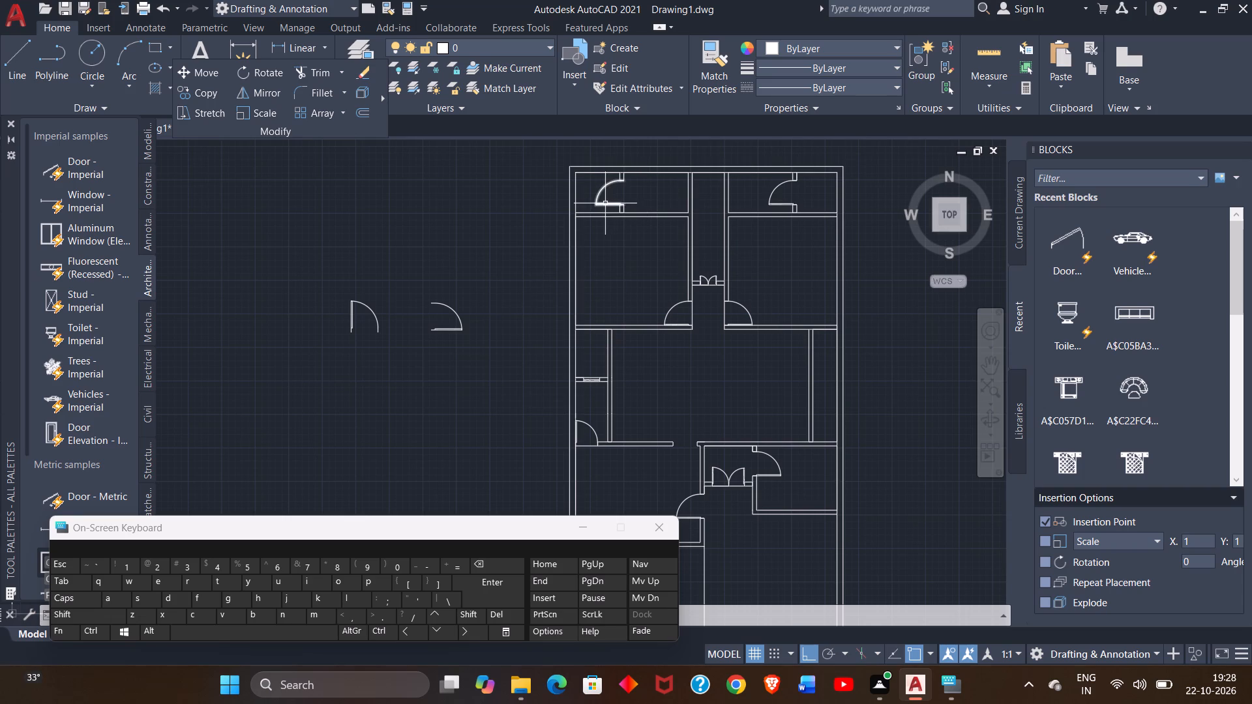
left_click(605, 203)
scroll(605, 203, "up", 2, "ctrl")
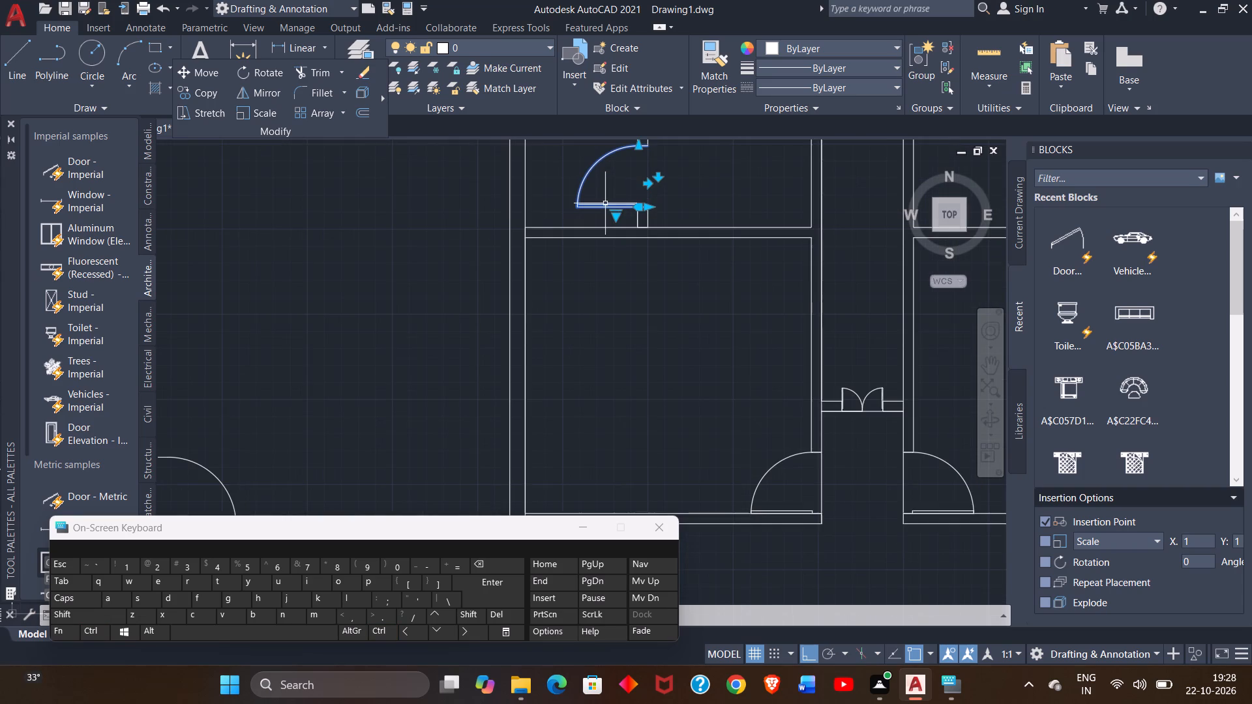
left_click(646, 181)
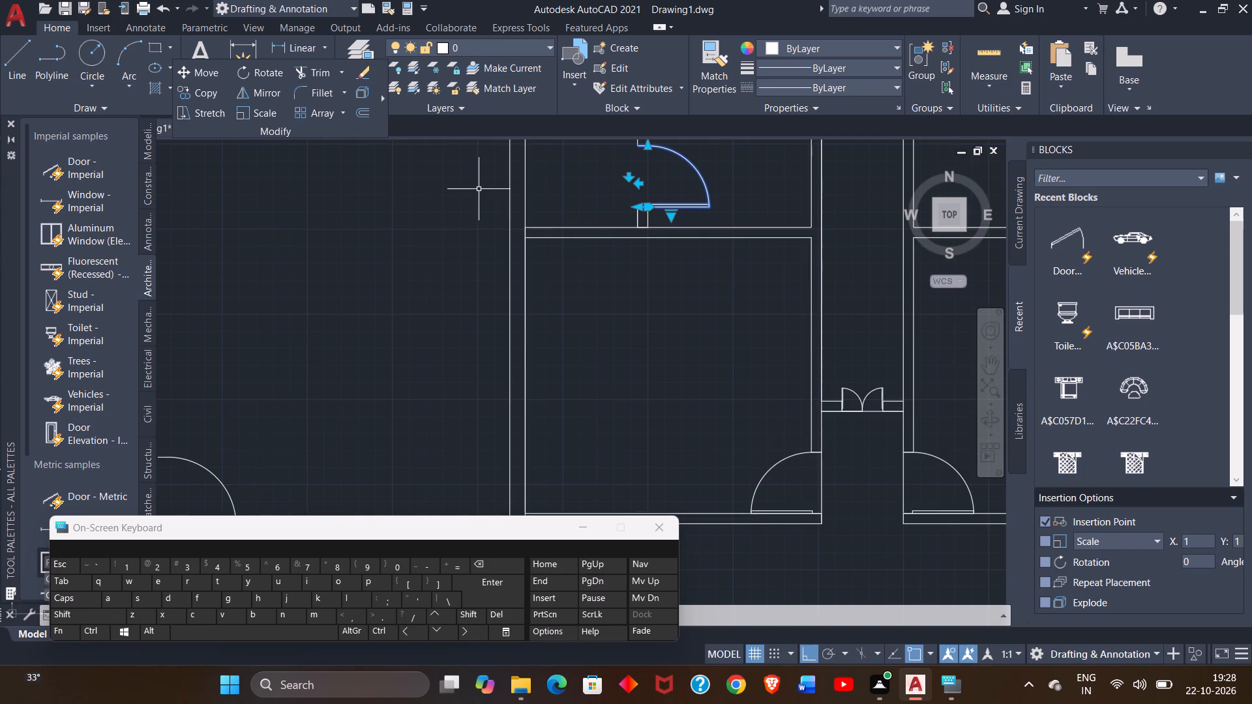
scroll(479, 190, "down", 2, "ctrl")
right_click(443, 187)
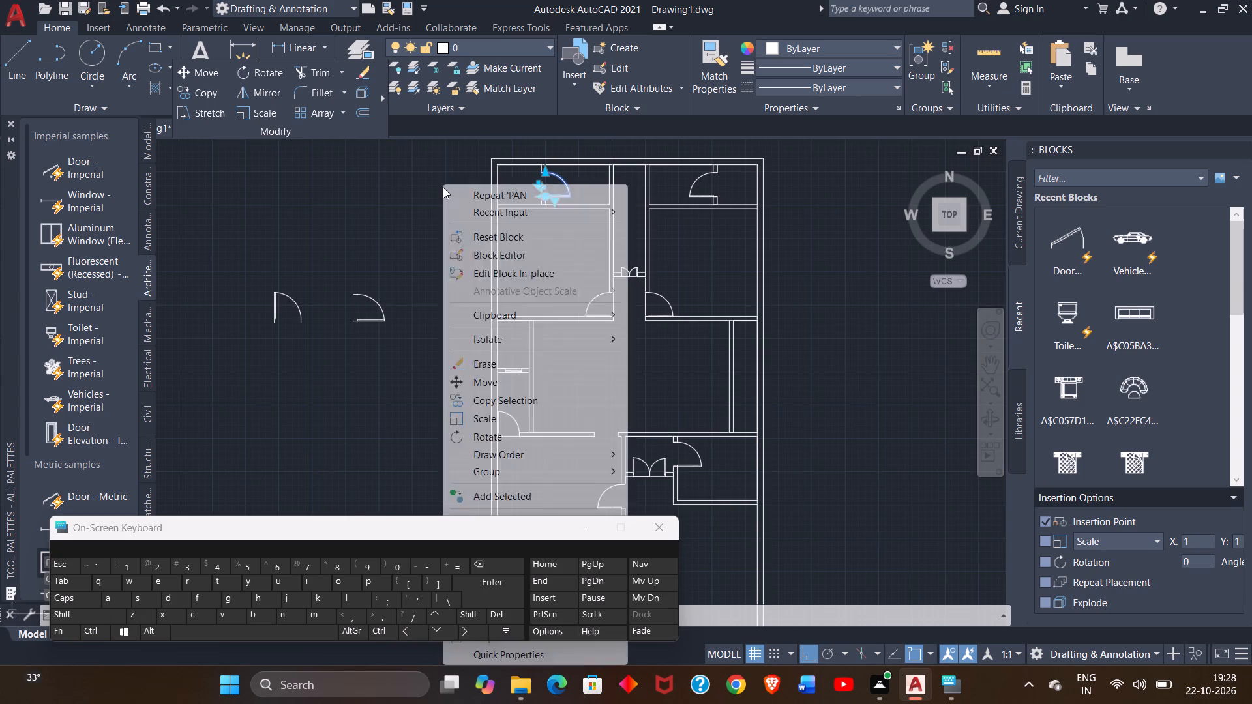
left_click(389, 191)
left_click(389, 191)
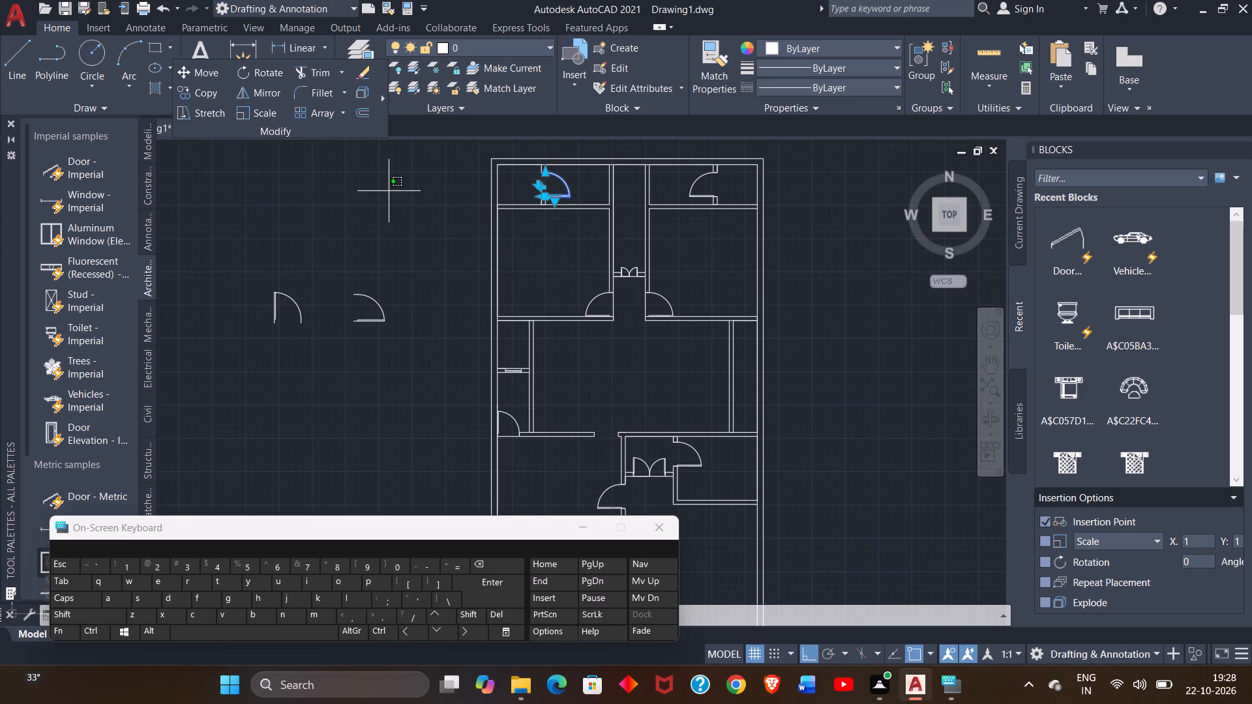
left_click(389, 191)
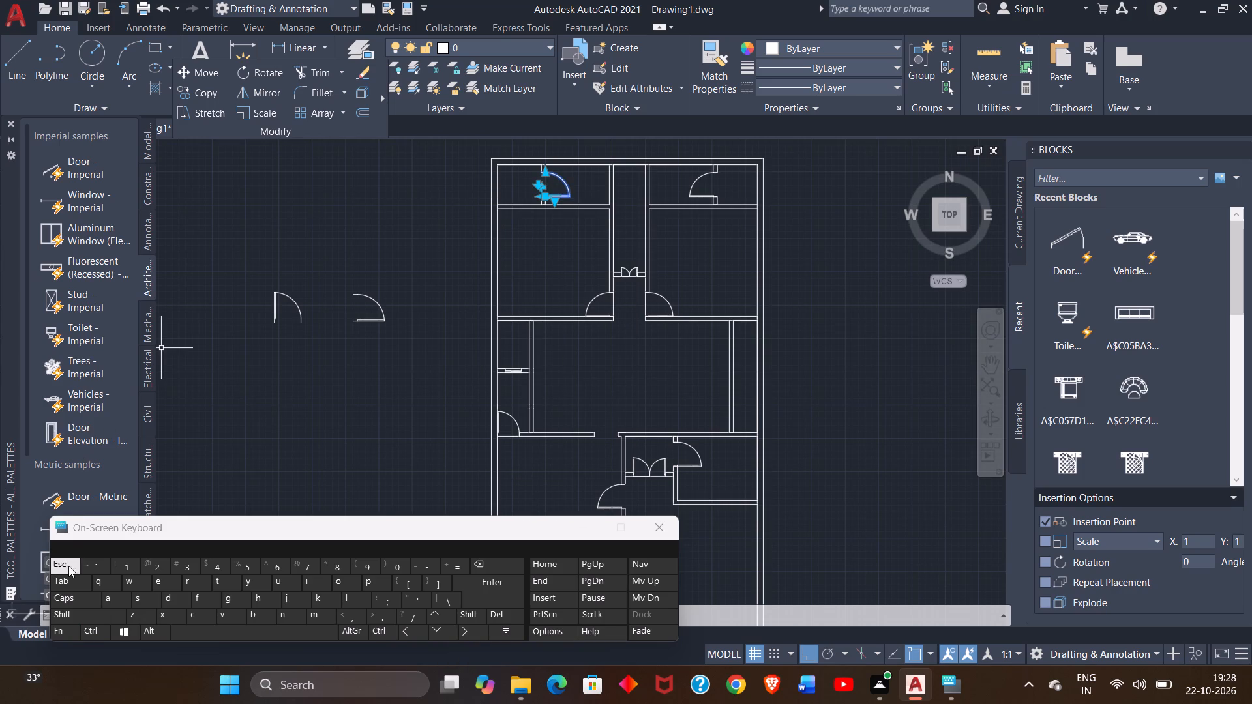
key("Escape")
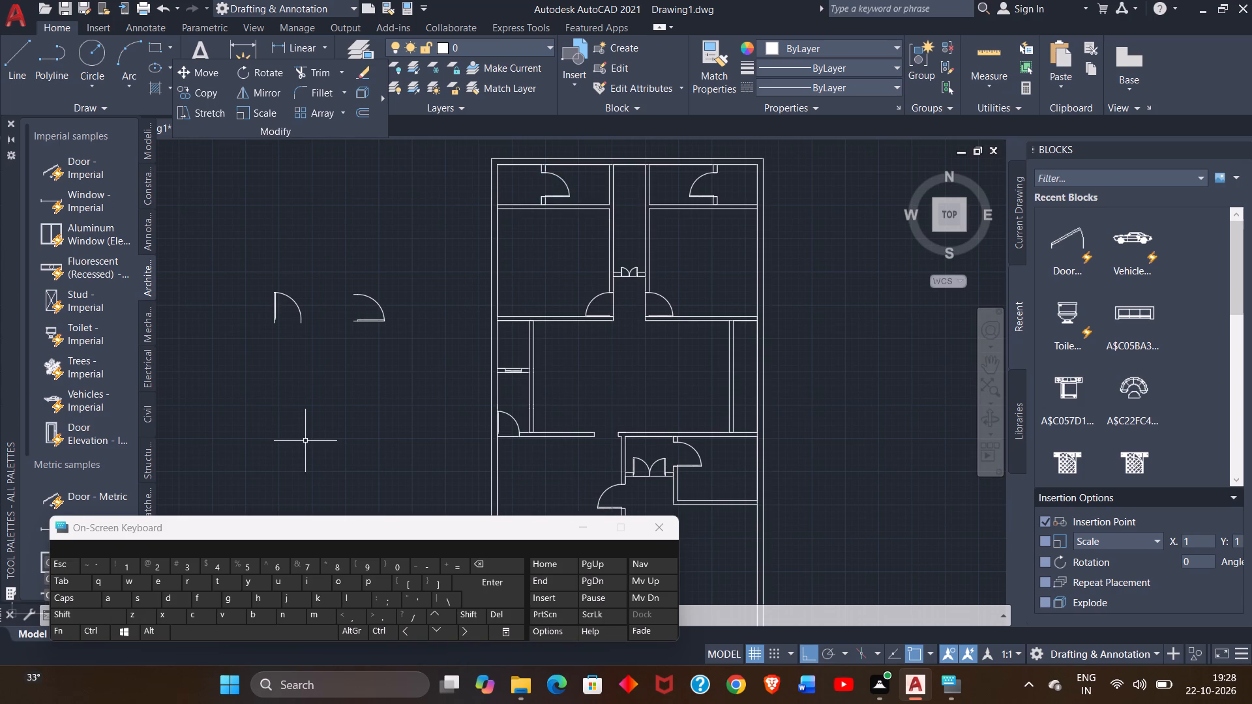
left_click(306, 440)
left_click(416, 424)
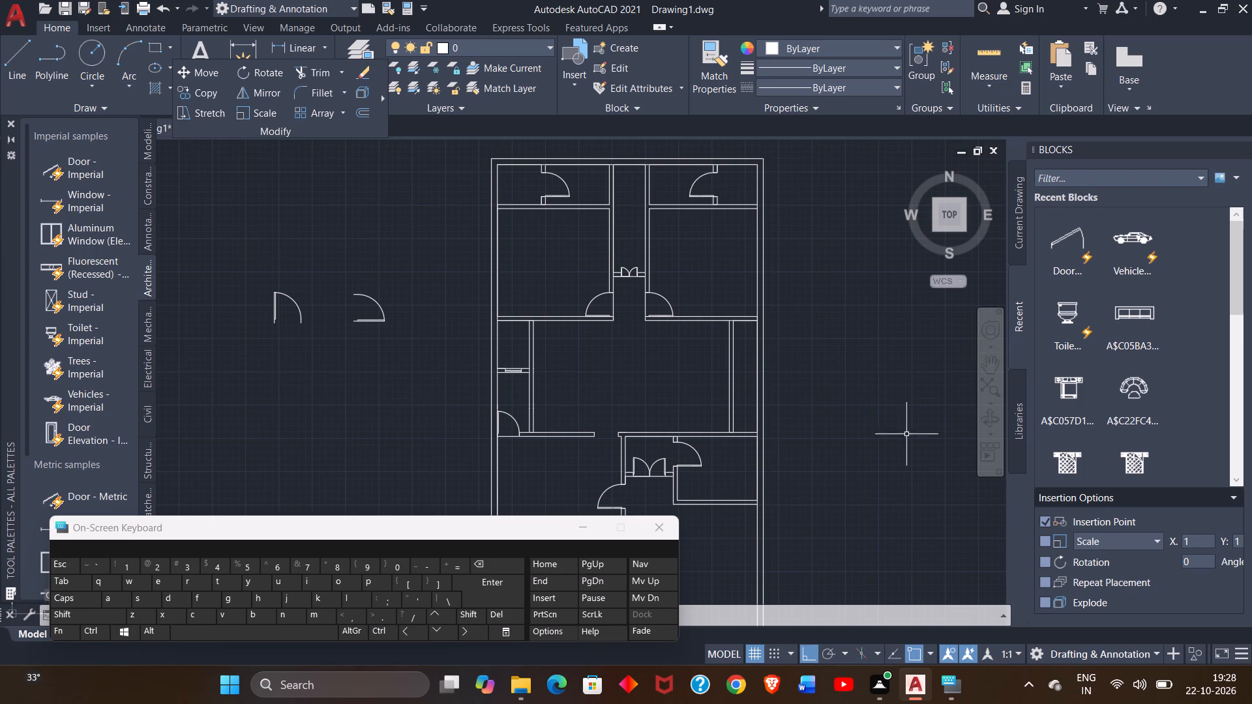
Draw a line from the northwest room's inner northwest corner, 2' east along the north wall, turning south to the room's south wall.
left_click(986, 365)
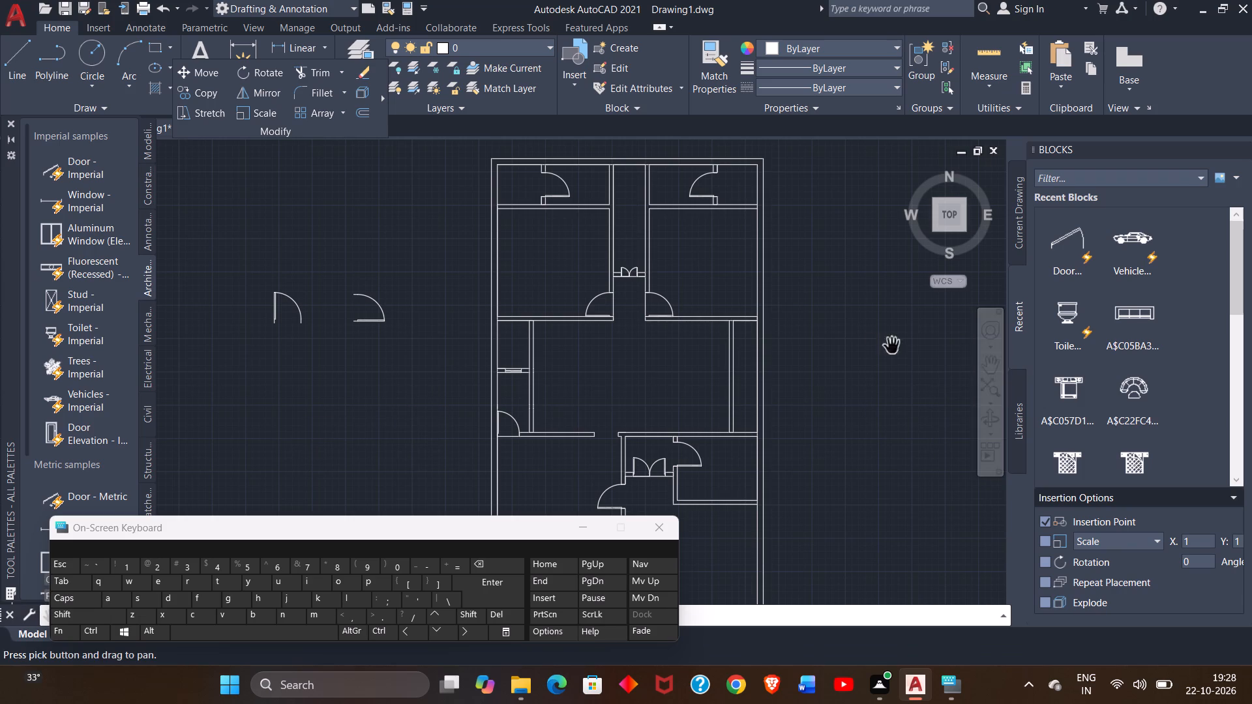
left_click_drag(874, 344, 902, 321)
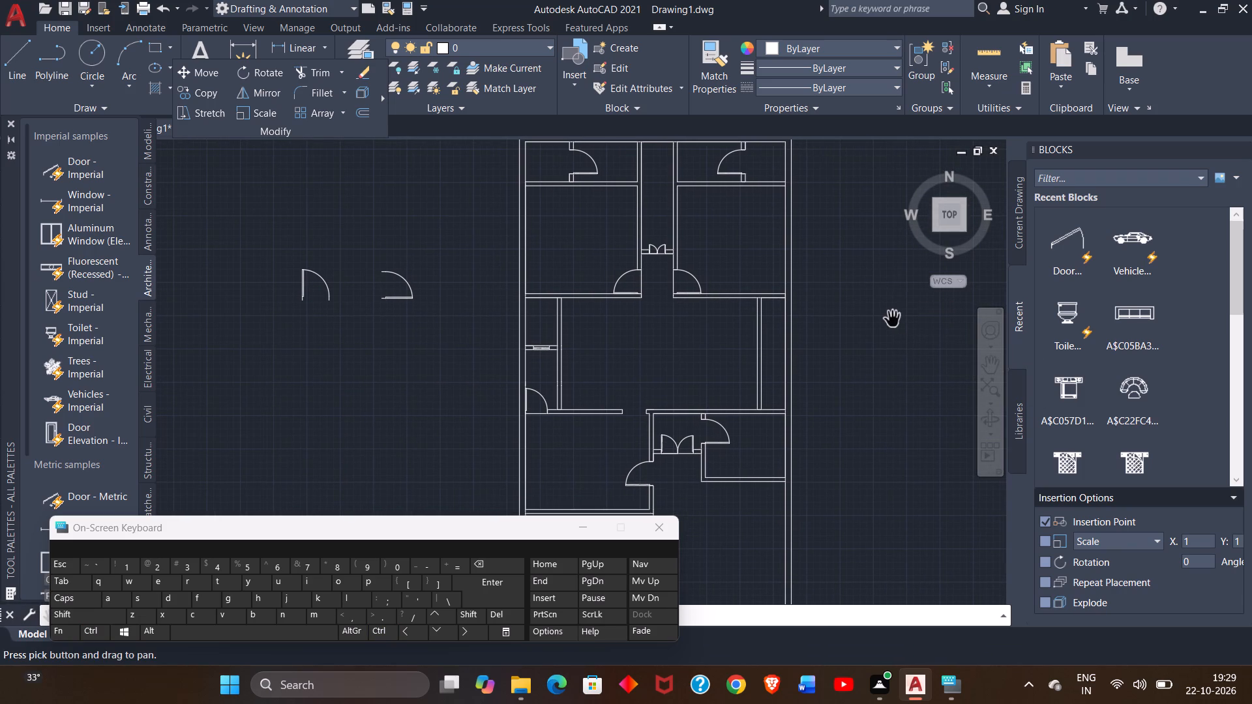
scroll(893, 319, "down", 1, "ctrl")
scroll(893, 319, "up", 1, "ctrl")
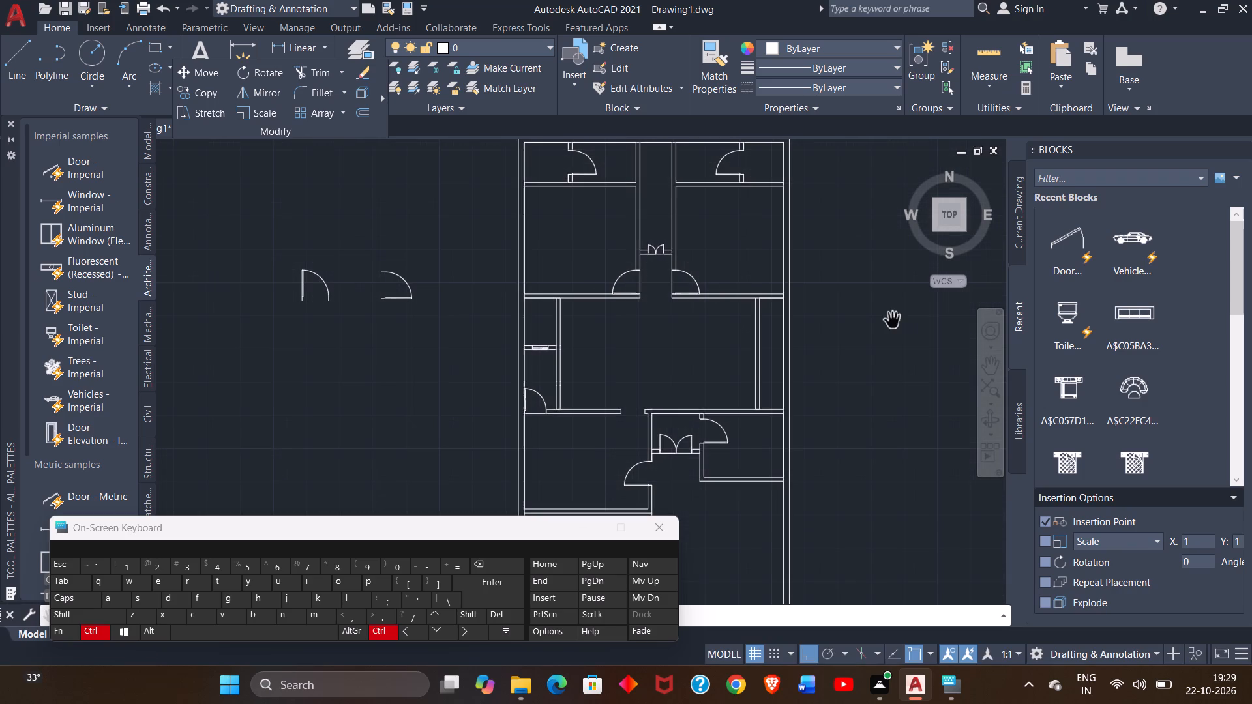
scroll(893, 319, "down", 1, "ctrl")
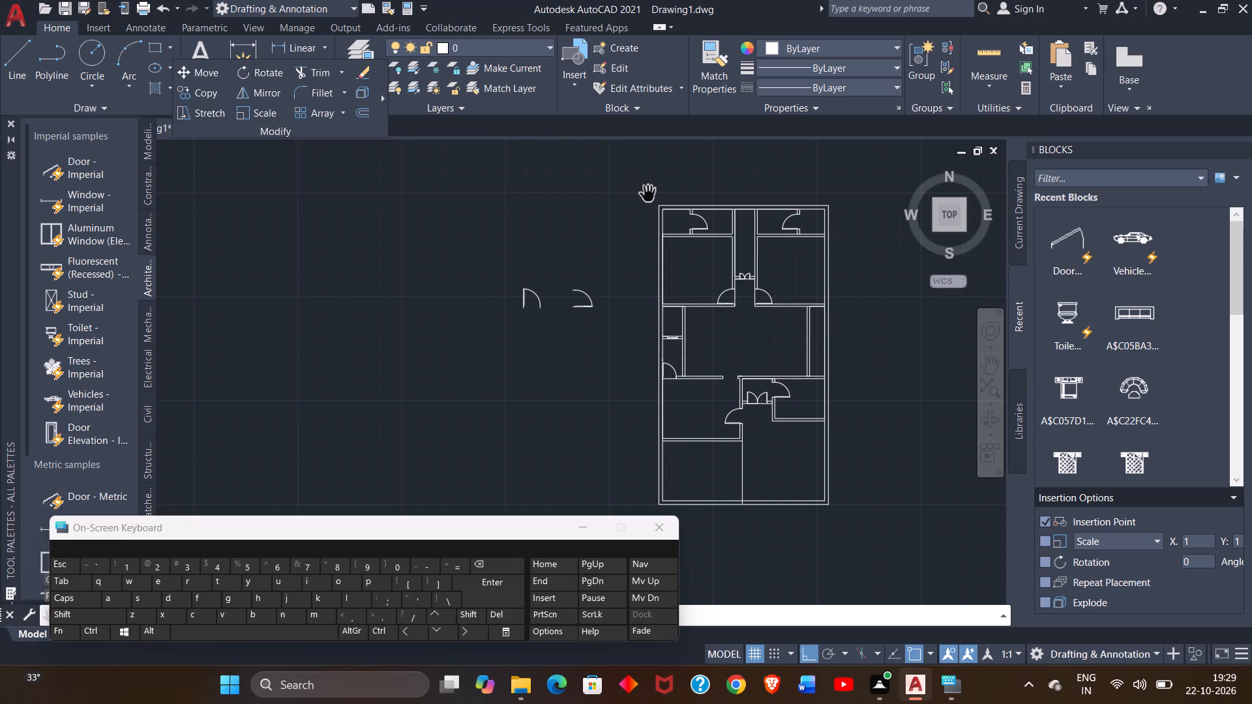
scroll(648, 194, "up", 2, "ctrl")
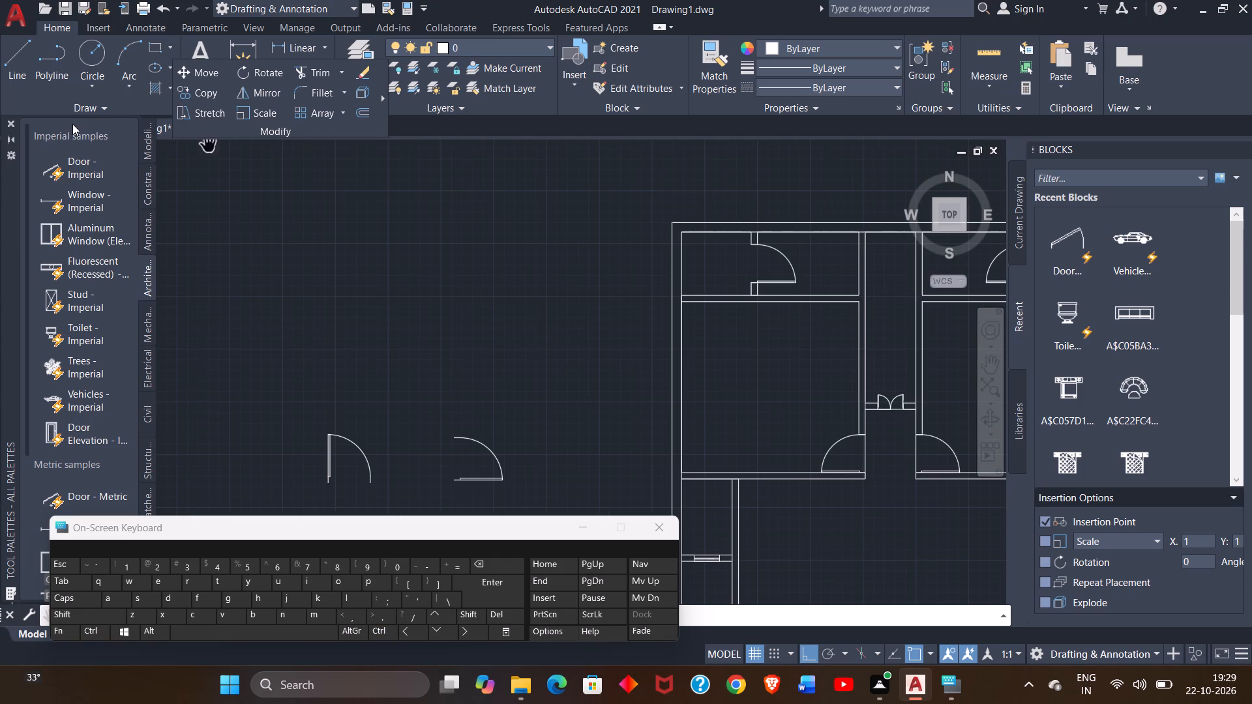
right_click(281, 274)
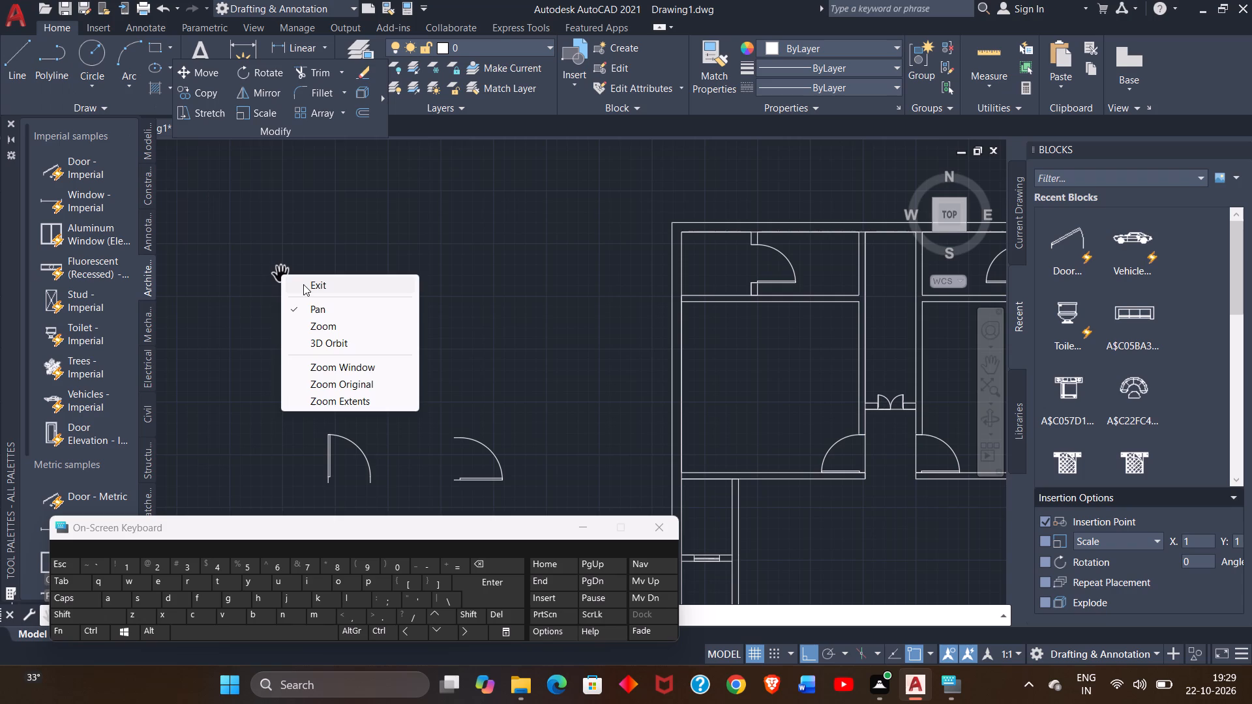
left_click(303, 284)
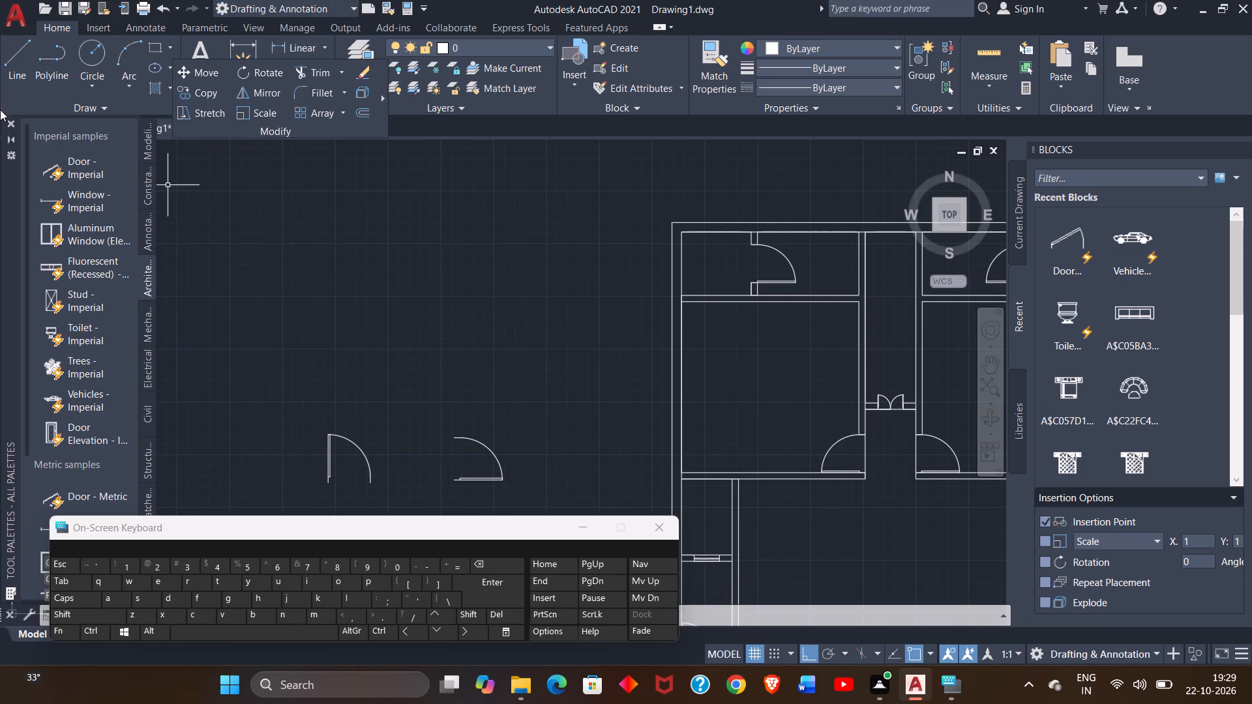
left_click(23, 72)
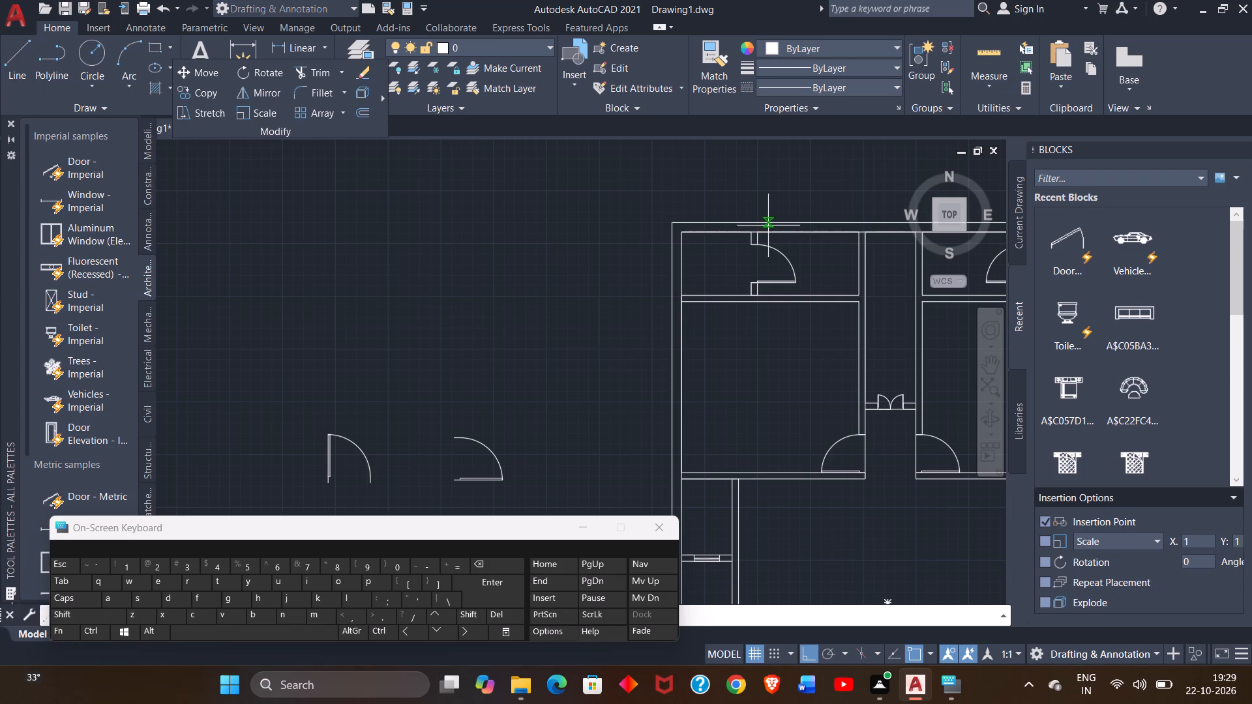
left_click(681, 236)
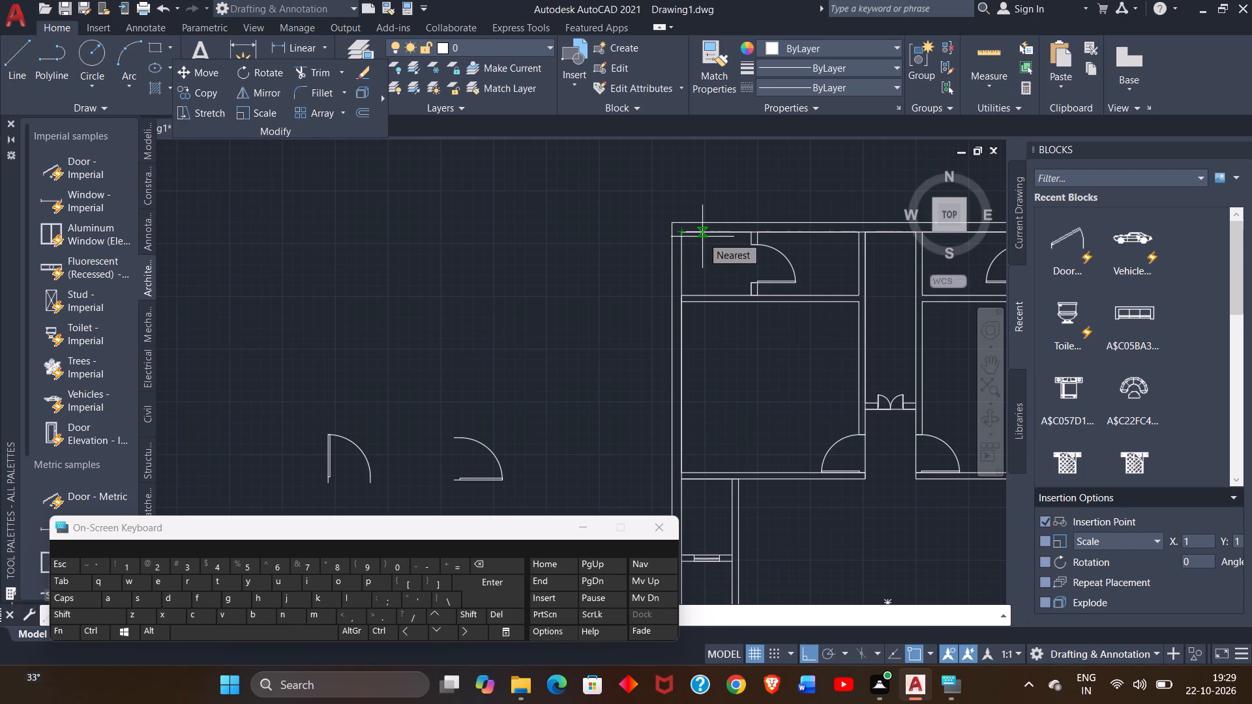
type("2'")
key("Return")
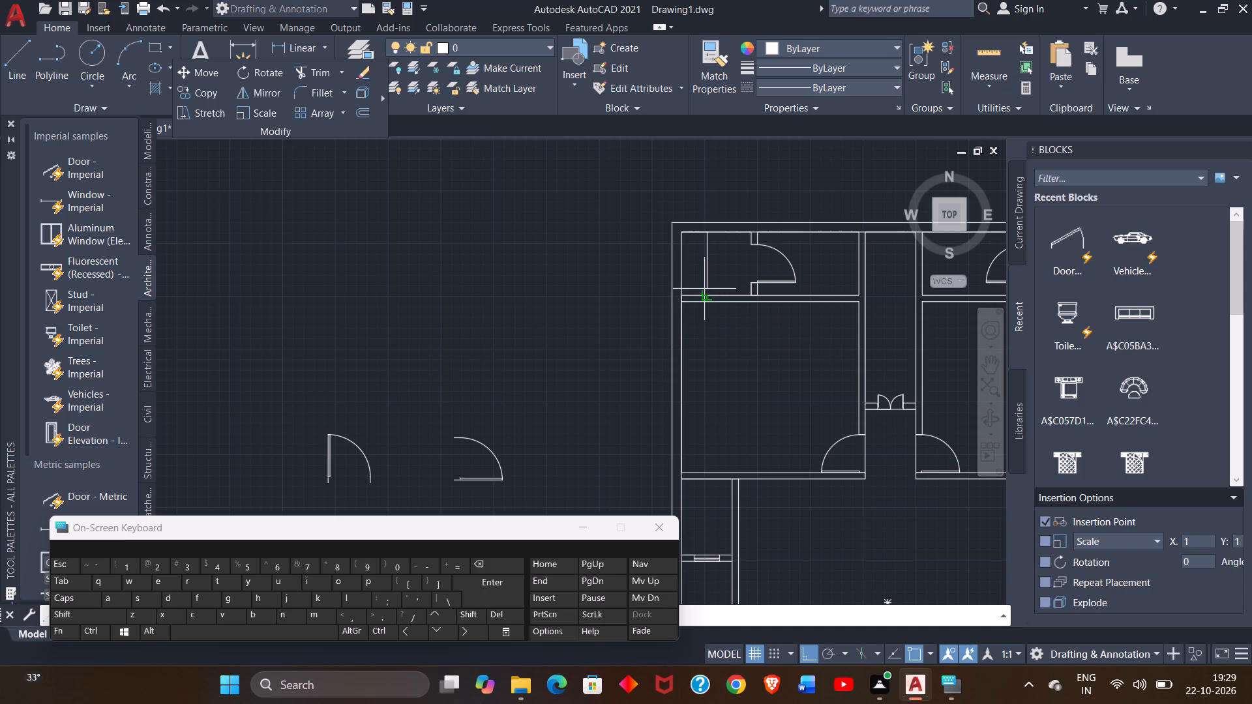
scroll(704, 289, "up", 2, "ctrl")
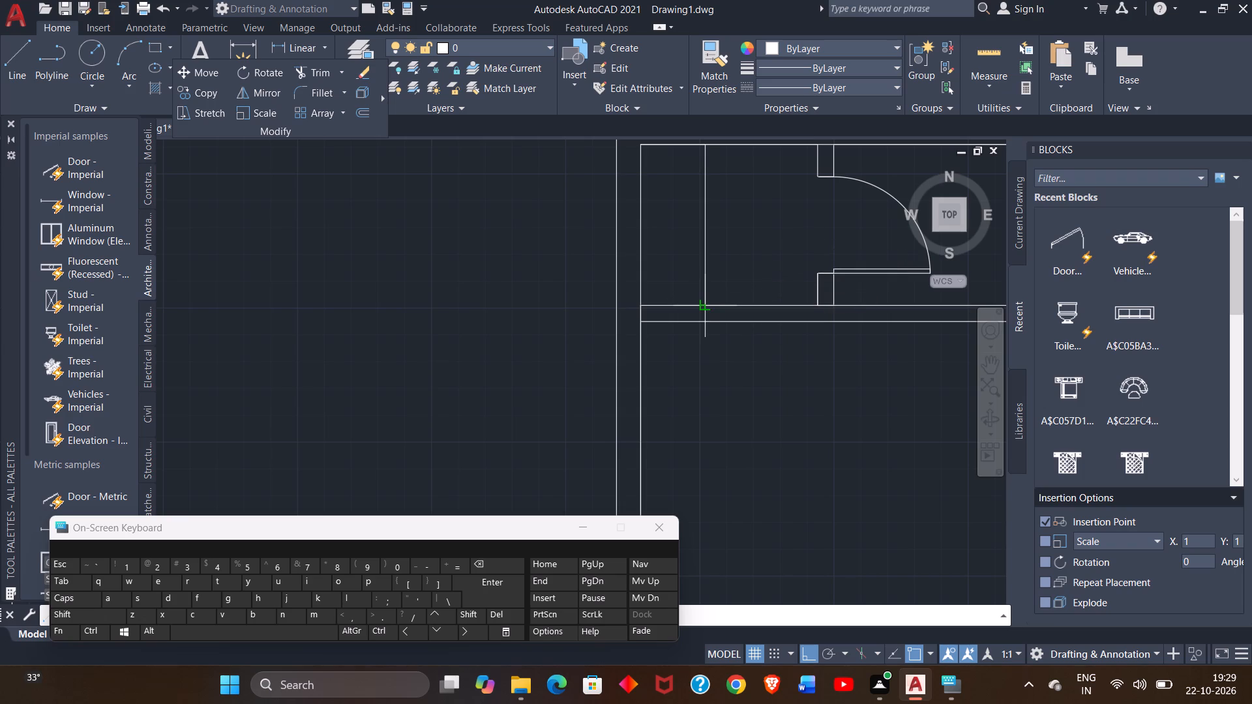
left_click(706, 306)
scroll(769, 289, "down", 1, "ctrl")
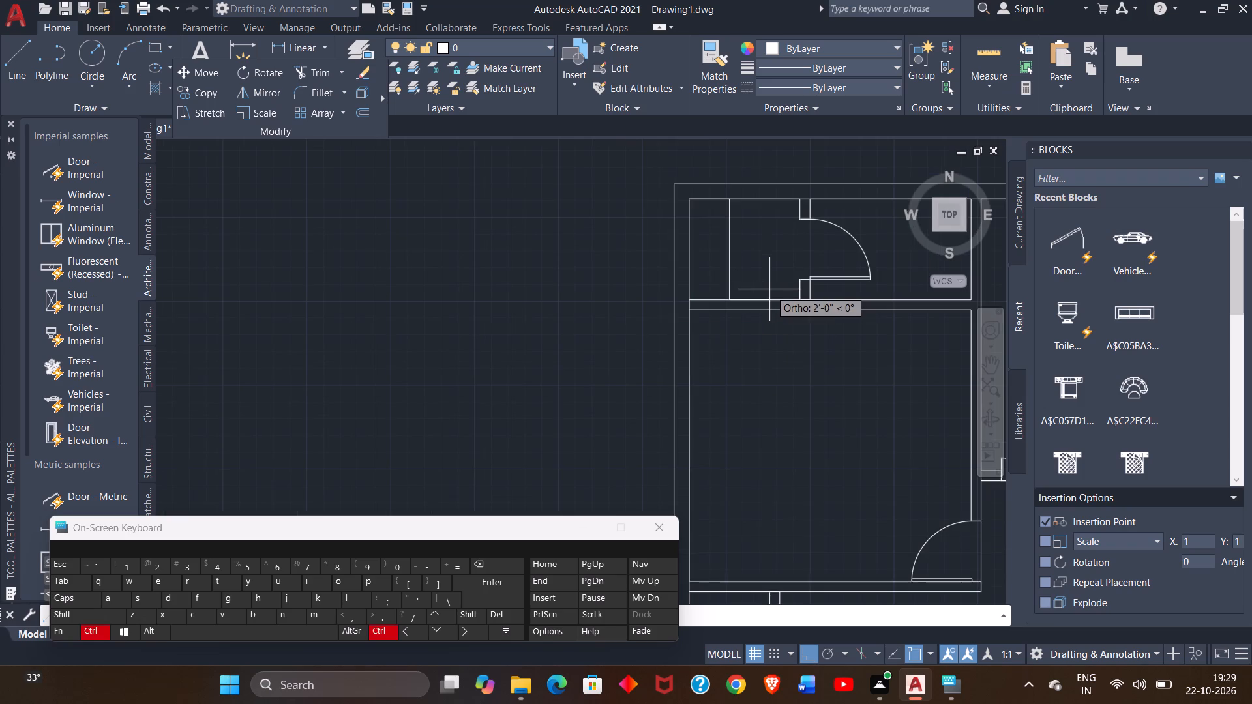
right_click(769, 289)
left_click(785, 301)
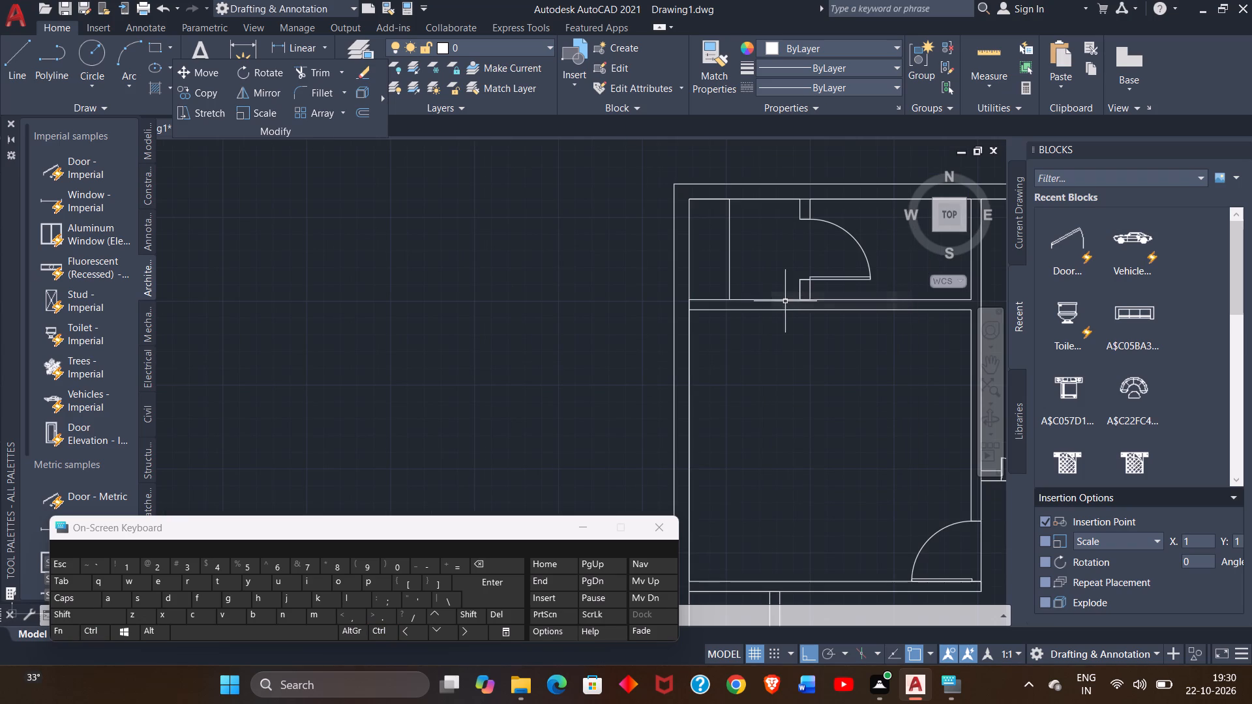
Draw a line from the northeast room's inner northeast corner, 2' west along the north wall, turning south to the room's south wall.
left_click(989, 375)
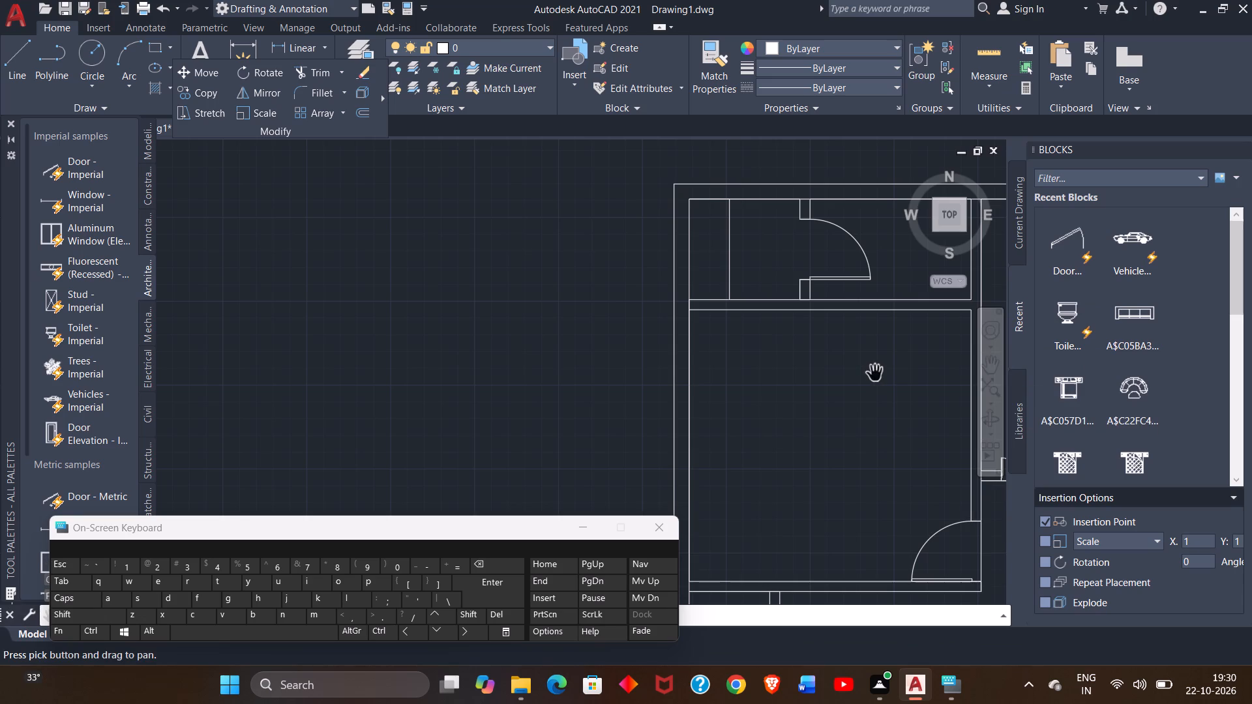
left_click_drag(875, 374, 515, 394)
left_click_drag(816, 426, 644, 402)
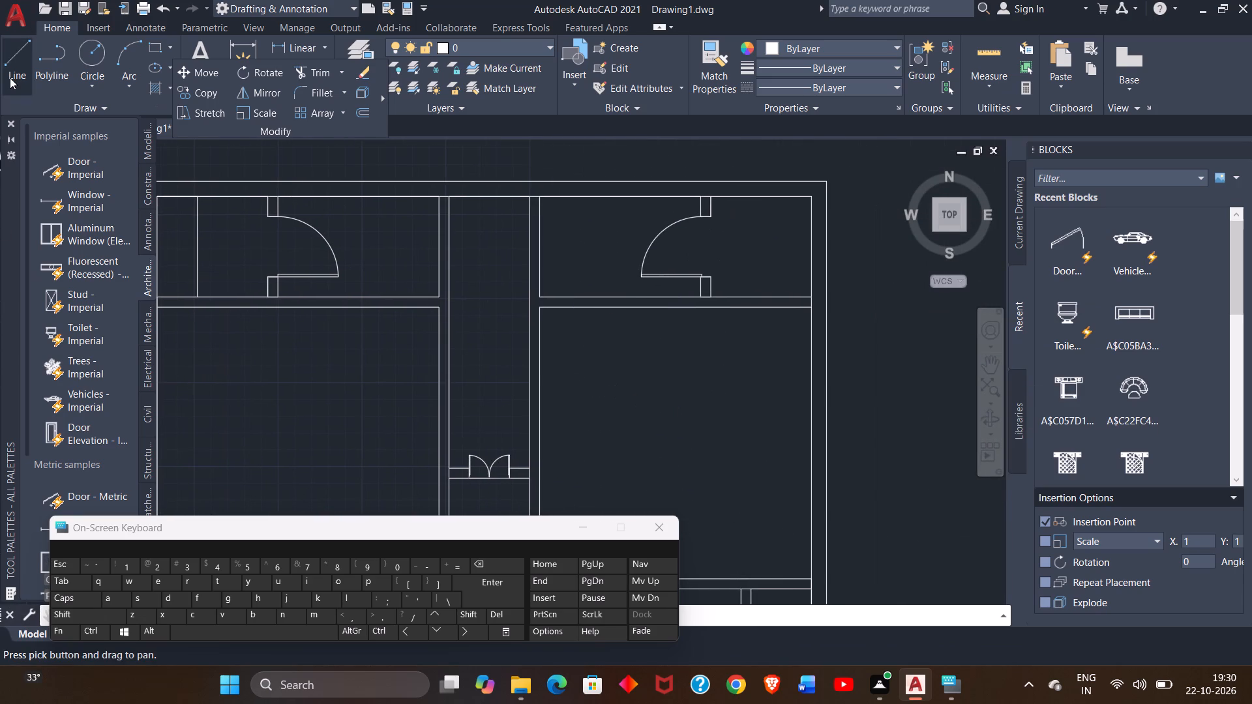
left_click(10, 78)
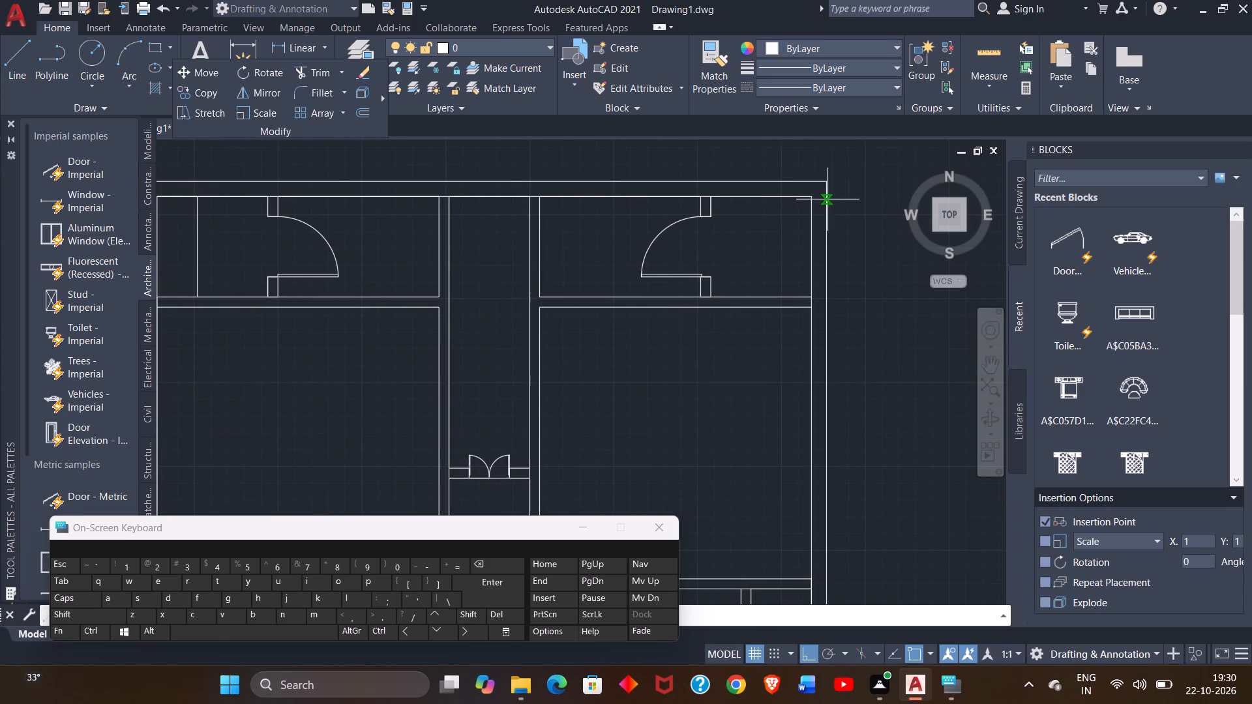
left_click(816, 199)
type("2'")
key("Return")
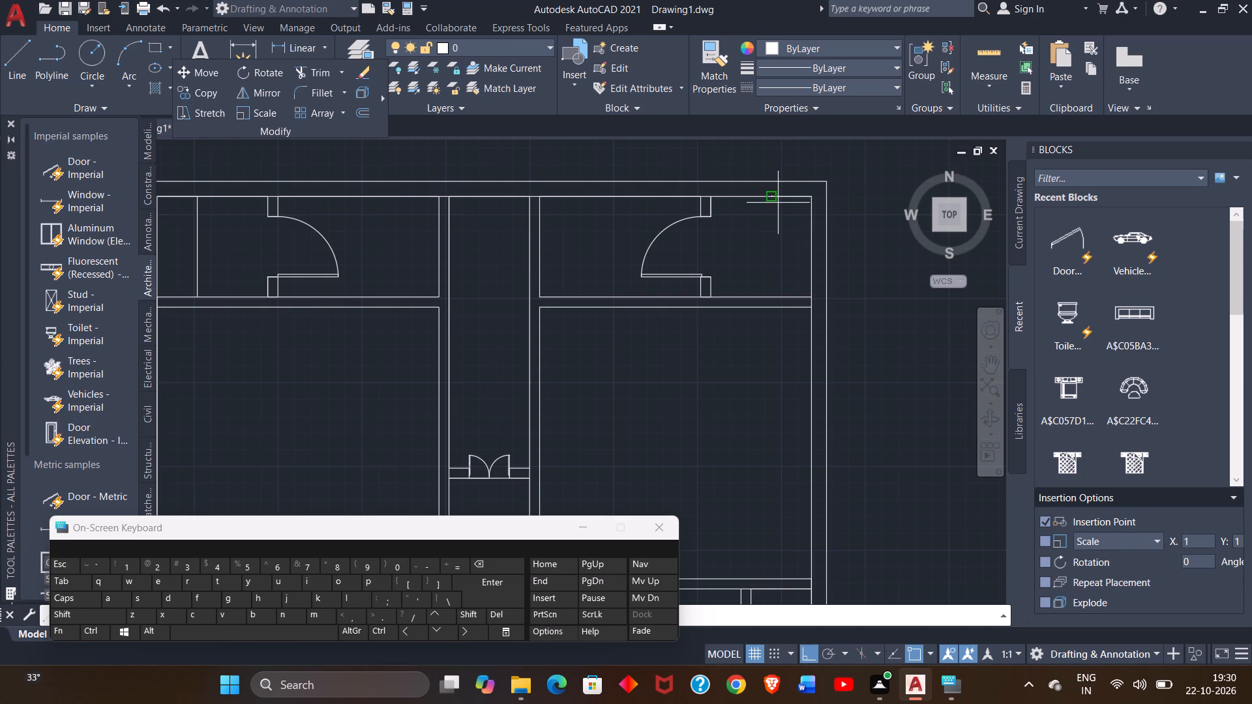
left_click(768, 299)
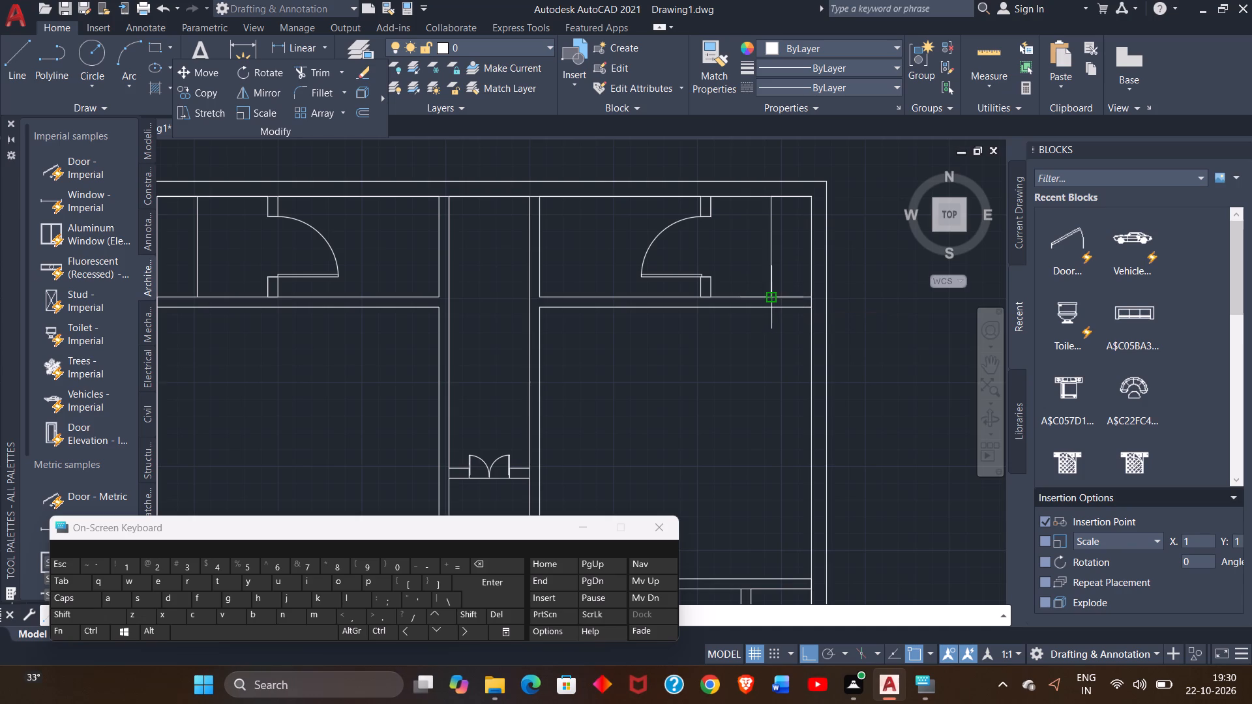
right_click(803, 286)
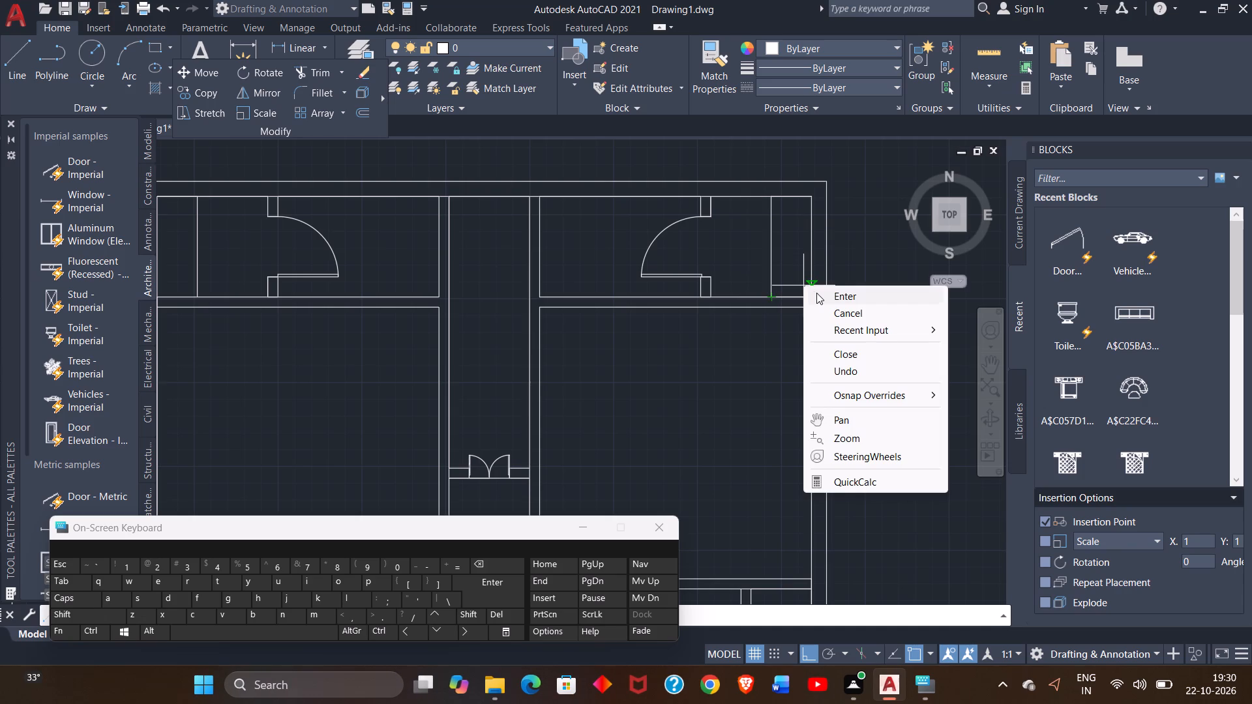
left_click(816, 293)
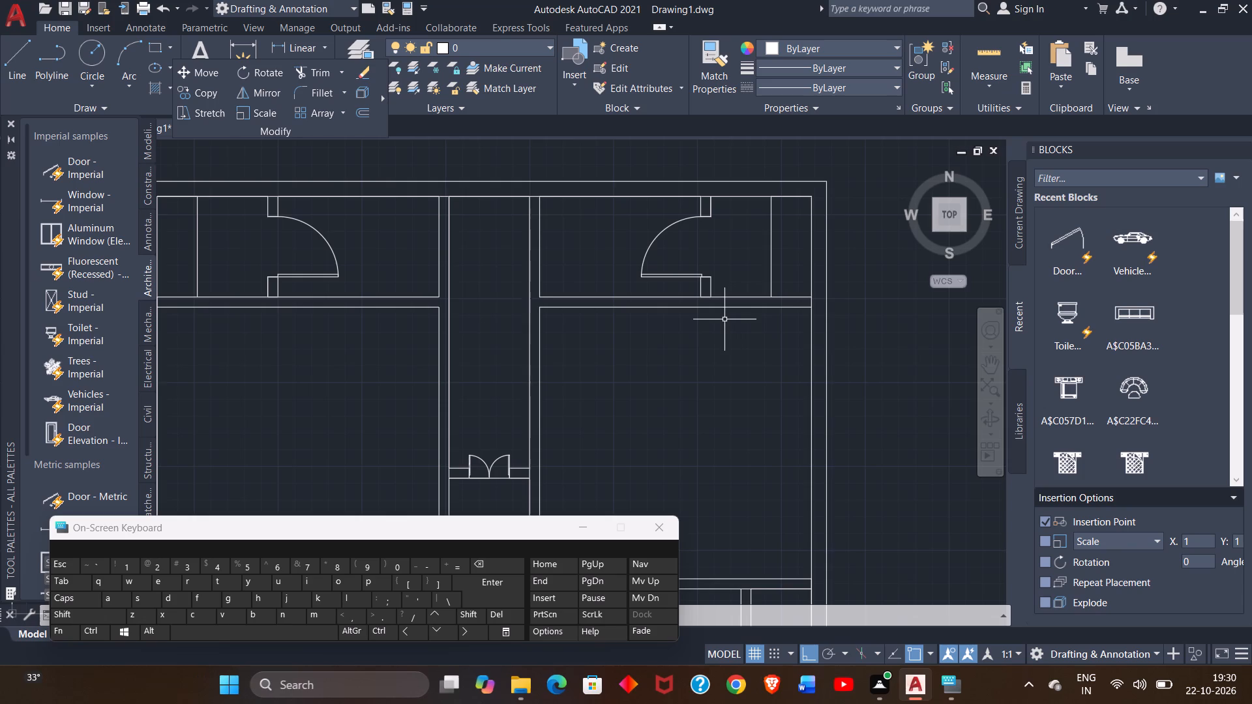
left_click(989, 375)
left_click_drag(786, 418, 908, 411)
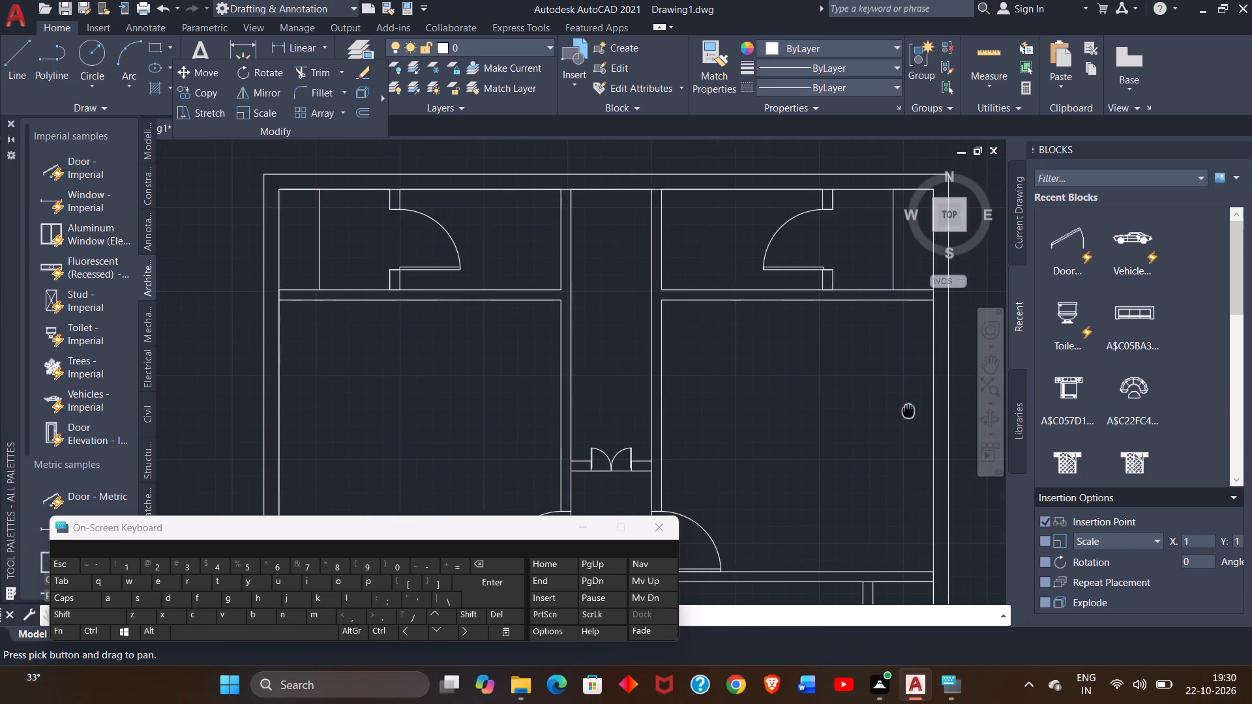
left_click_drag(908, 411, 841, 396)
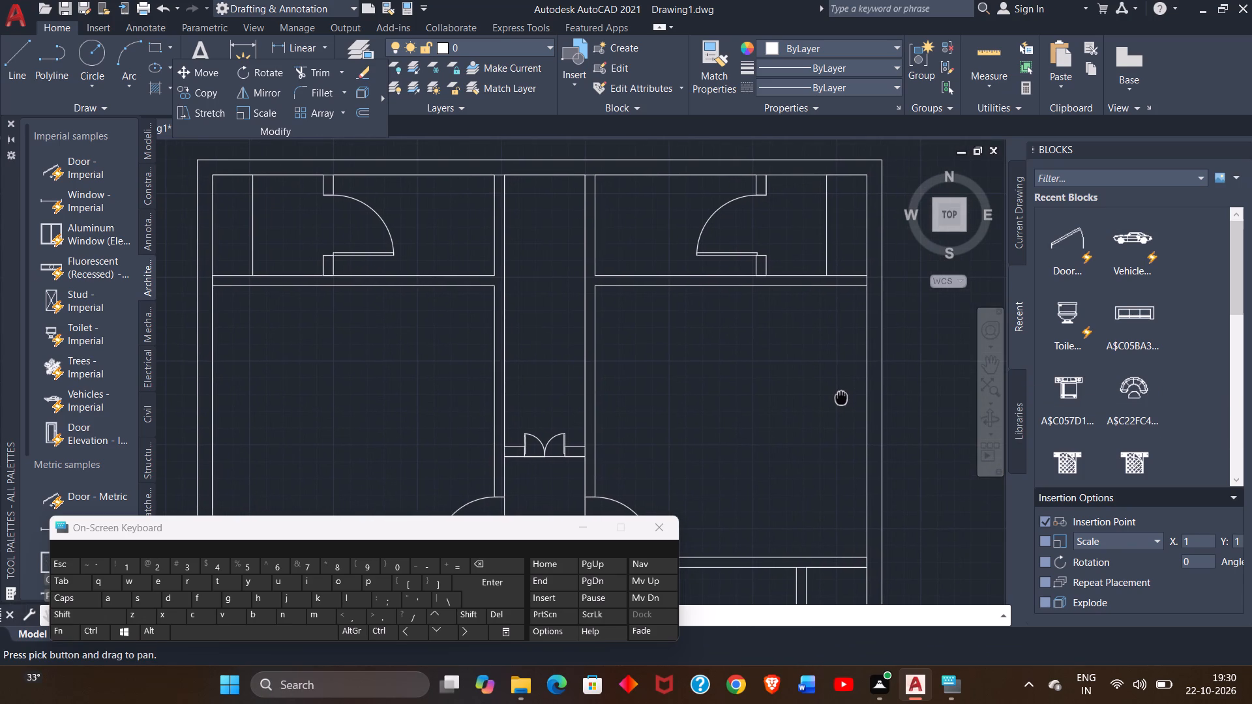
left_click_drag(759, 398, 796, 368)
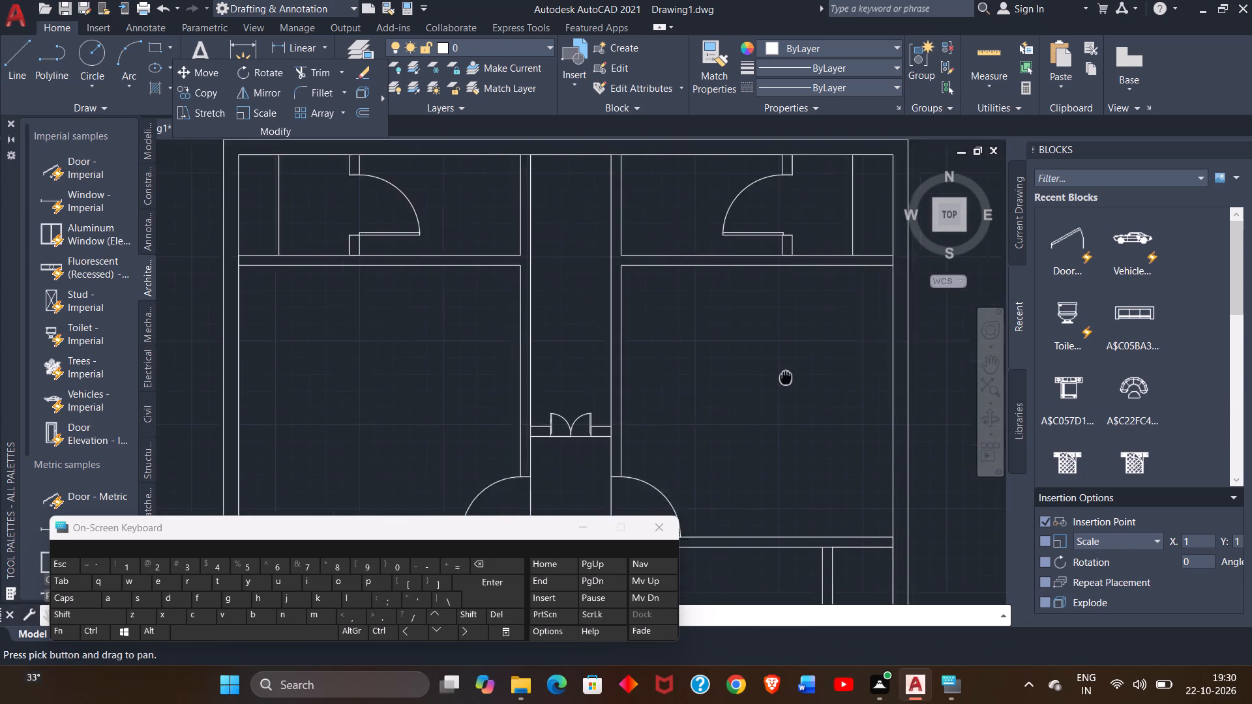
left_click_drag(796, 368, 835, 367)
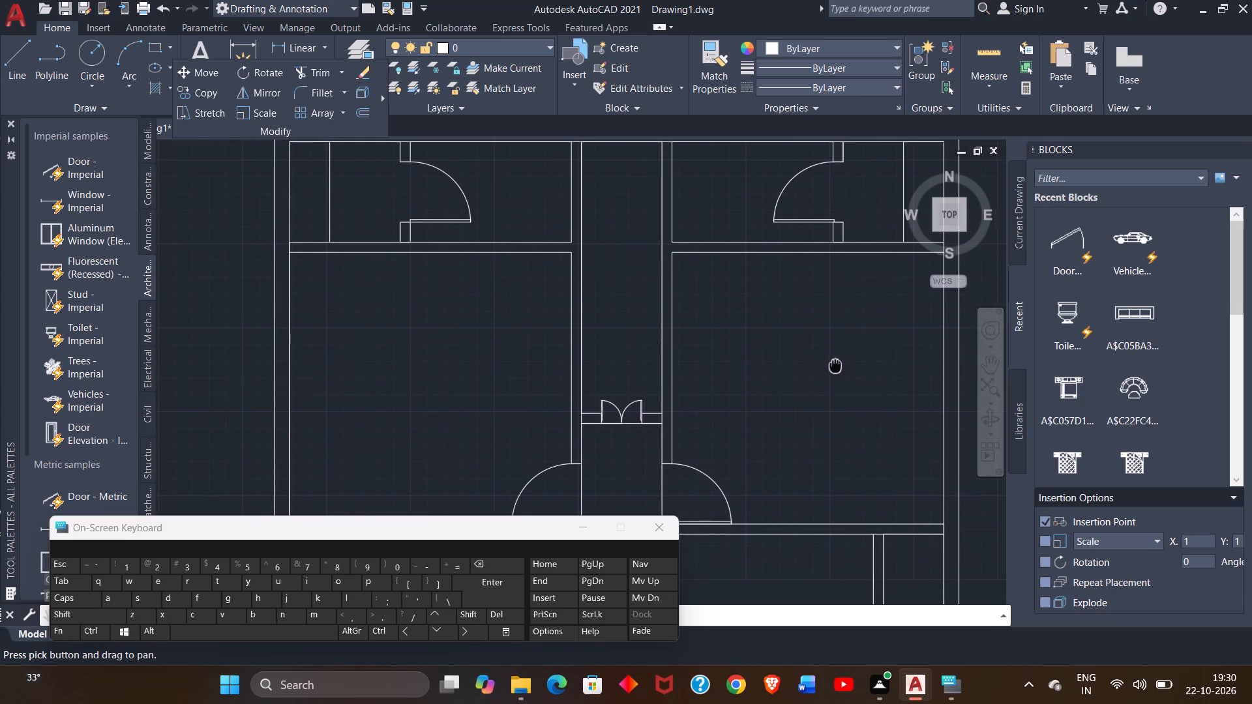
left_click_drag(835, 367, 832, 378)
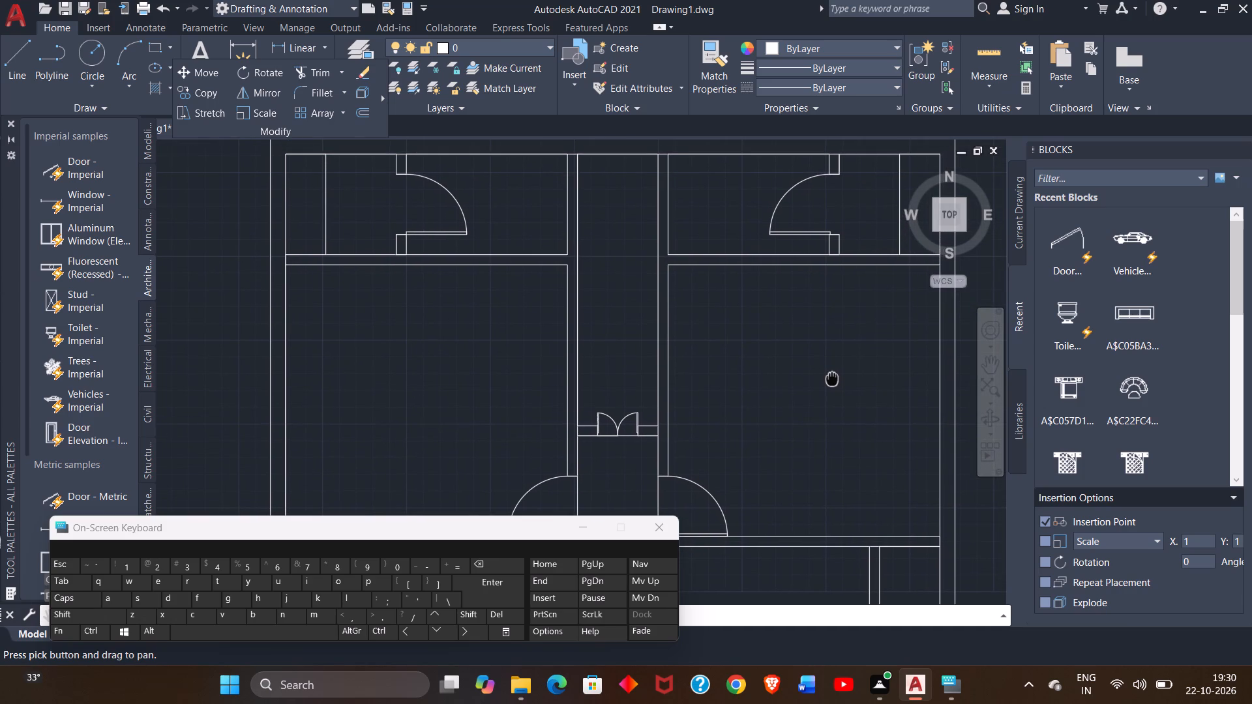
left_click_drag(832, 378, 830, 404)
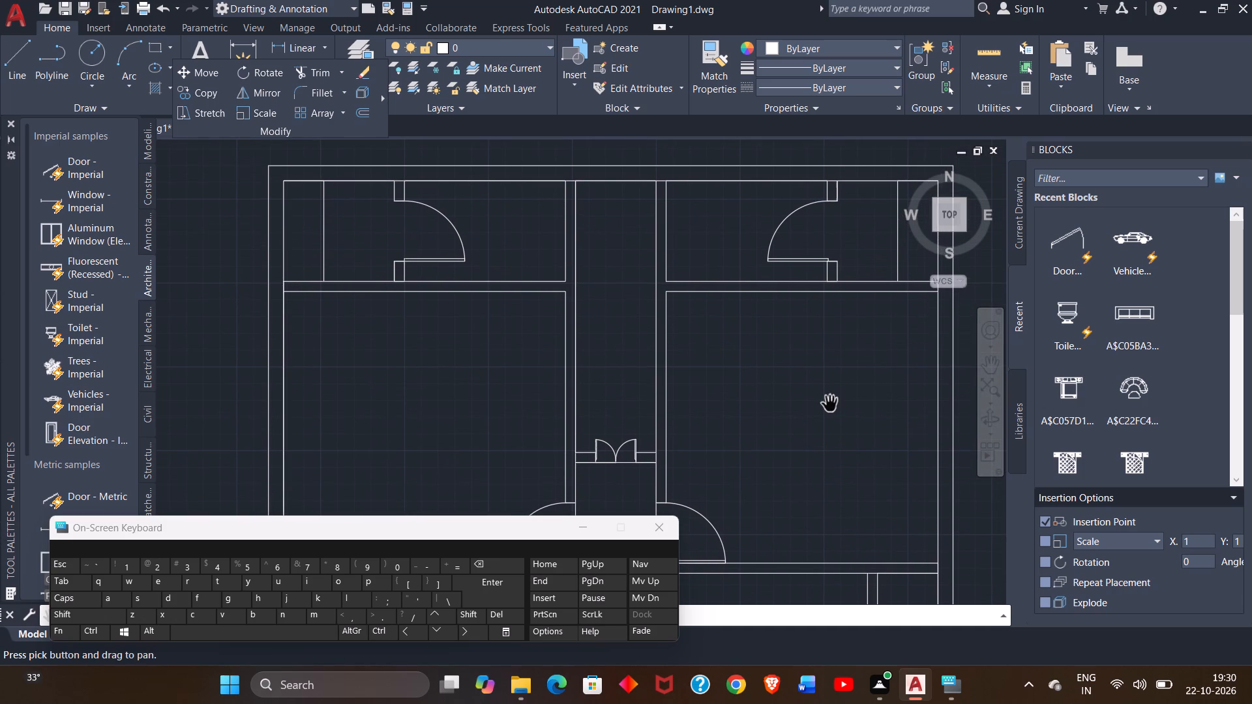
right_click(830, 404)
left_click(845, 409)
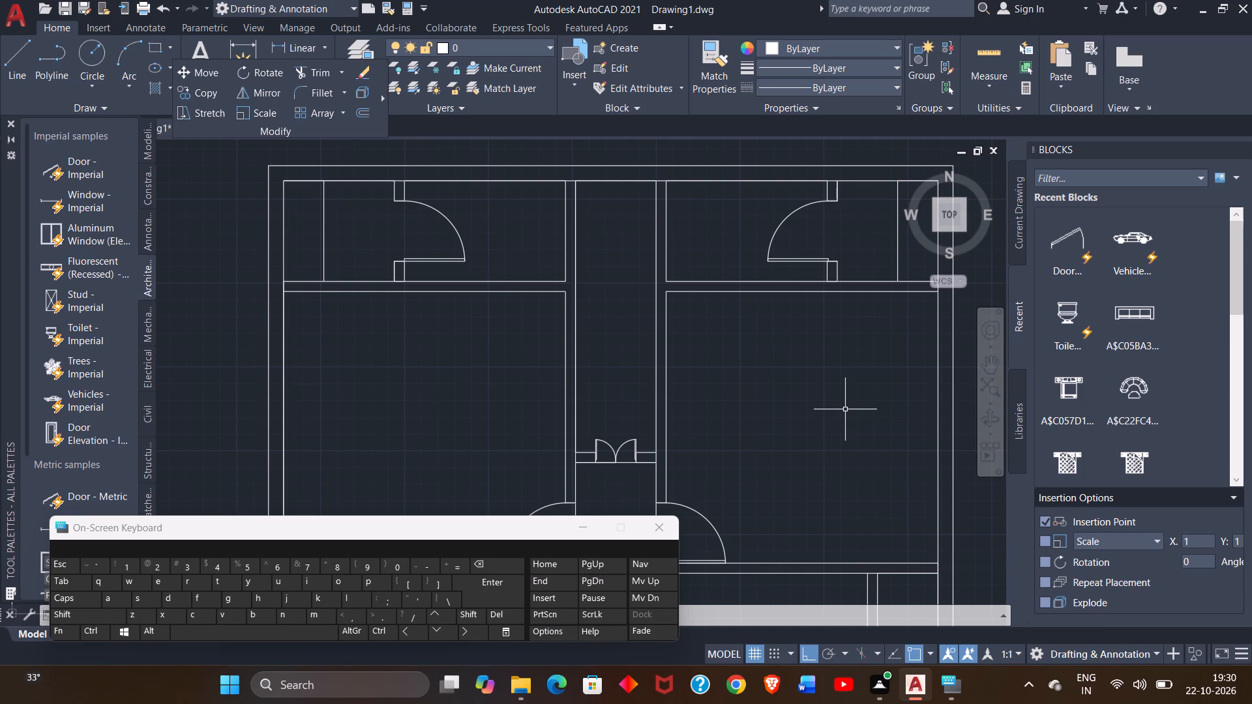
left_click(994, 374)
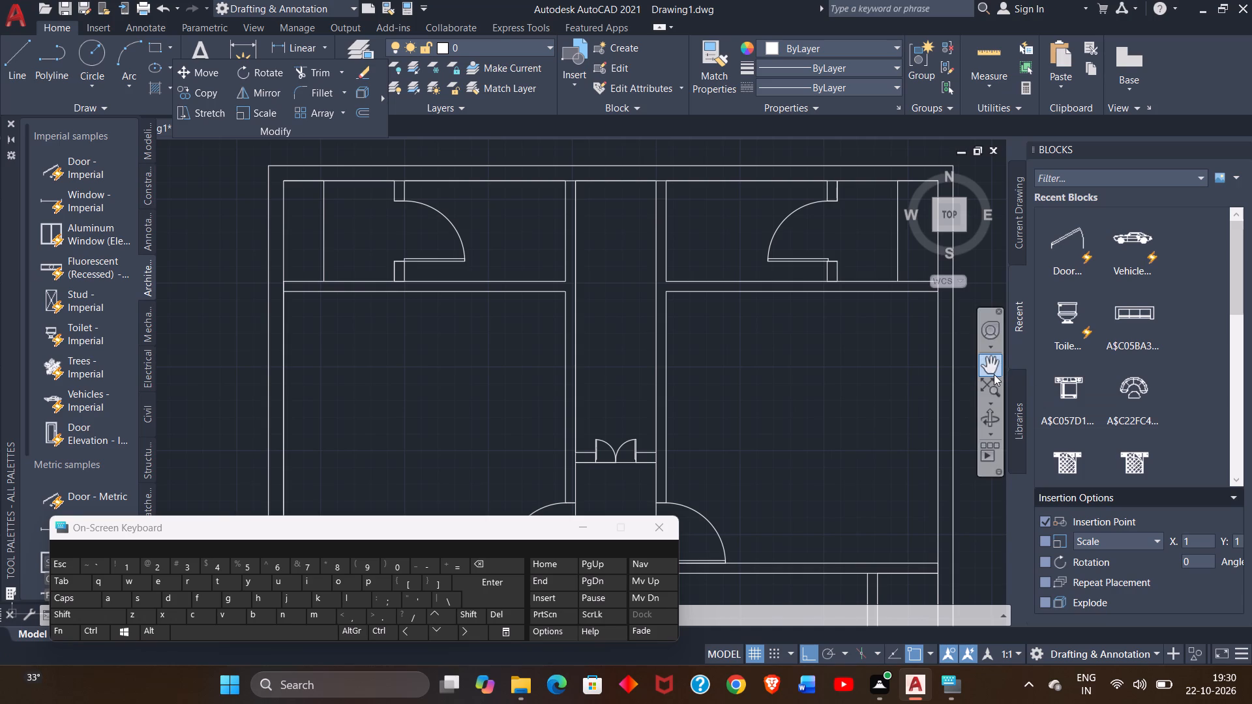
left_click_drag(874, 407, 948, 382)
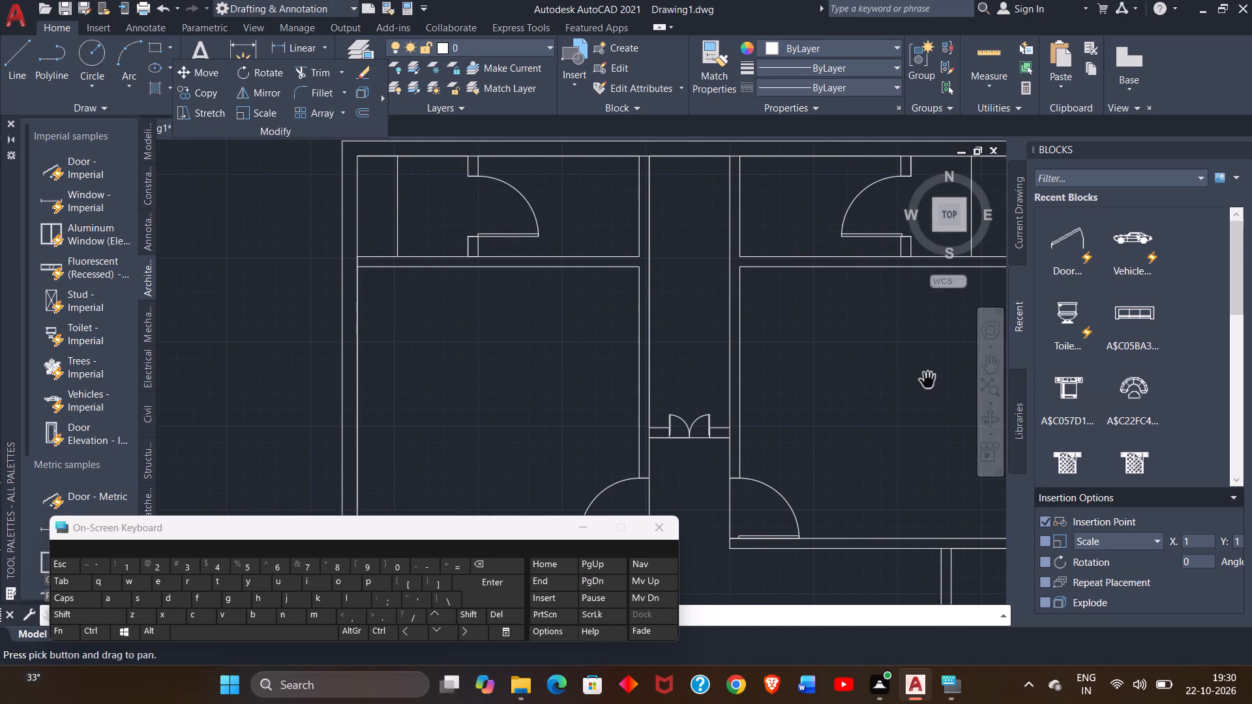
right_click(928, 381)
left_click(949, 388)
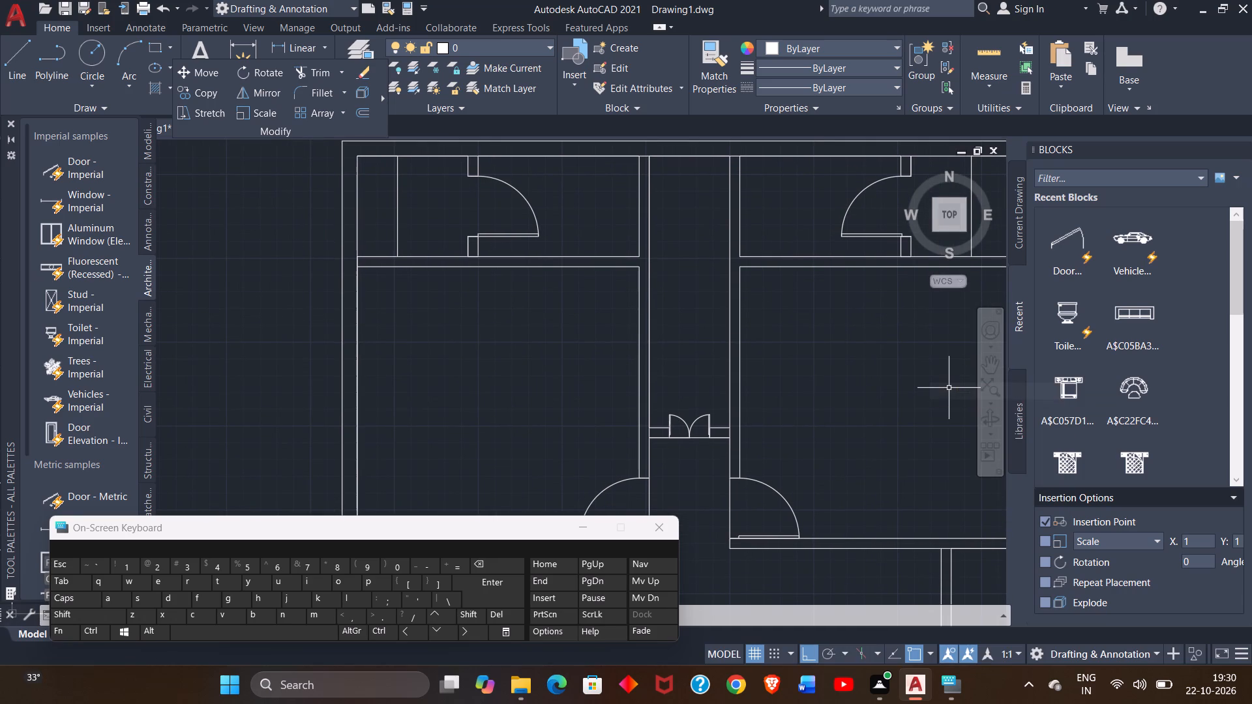
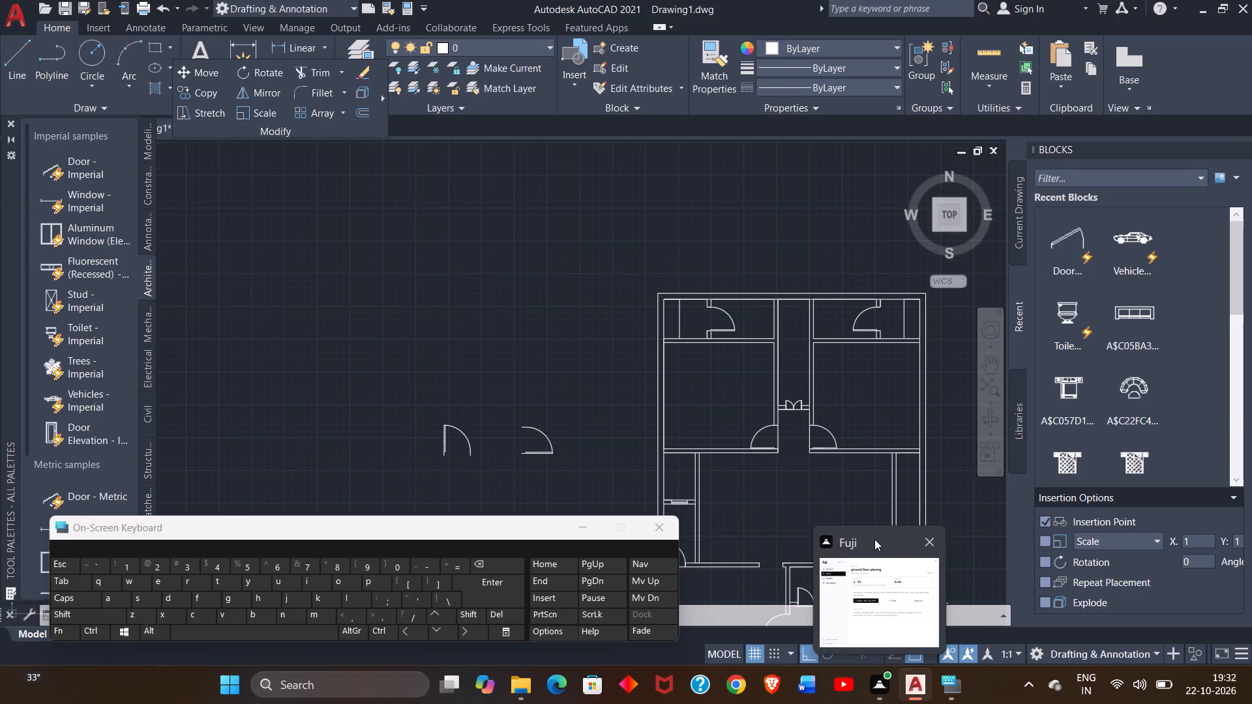
Trim the wall lines crossing the two door openings on either side of the central passage's south end.
left_click(987, 363)
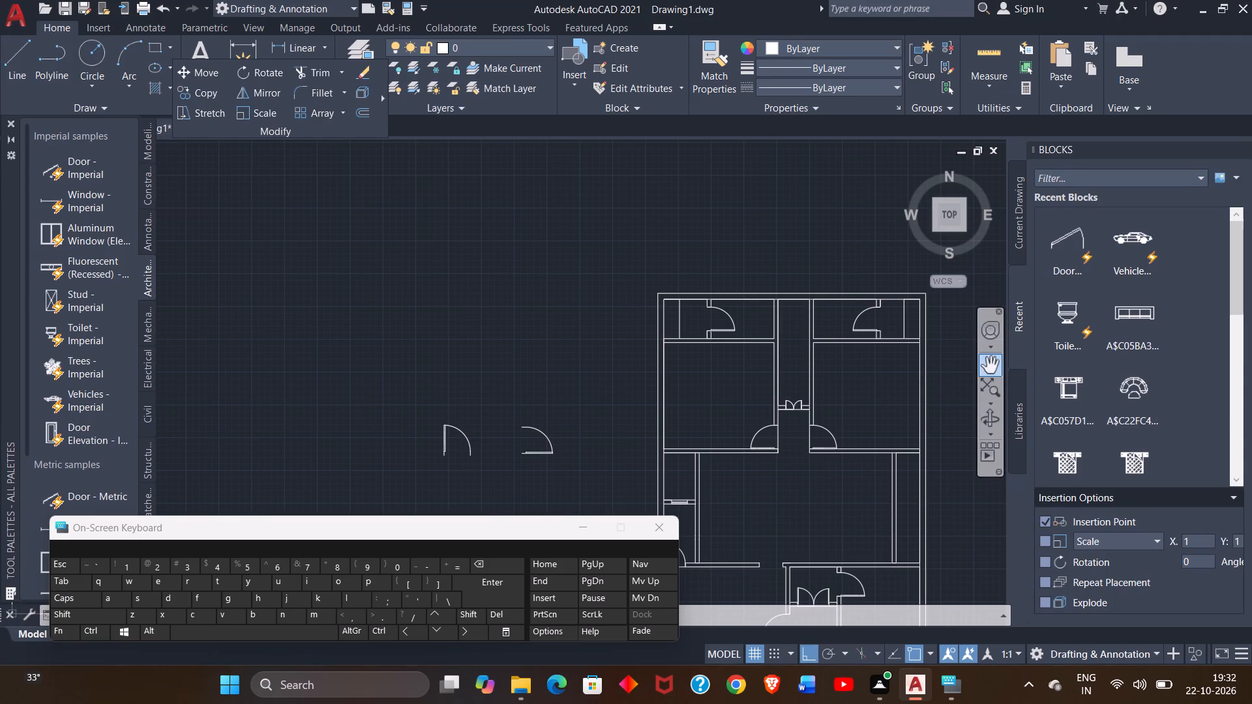
left_click_drag(891, 418, 852, 321)
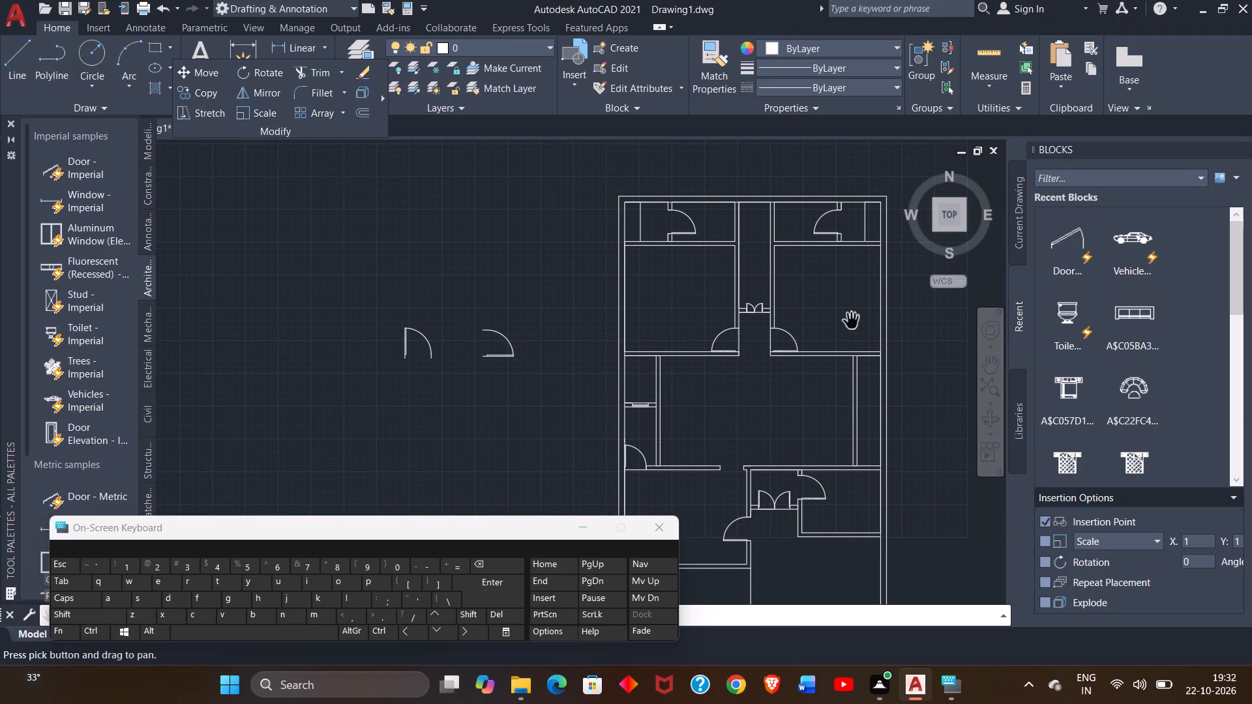
scroll(747, 336, "up", 1, "ctrl")
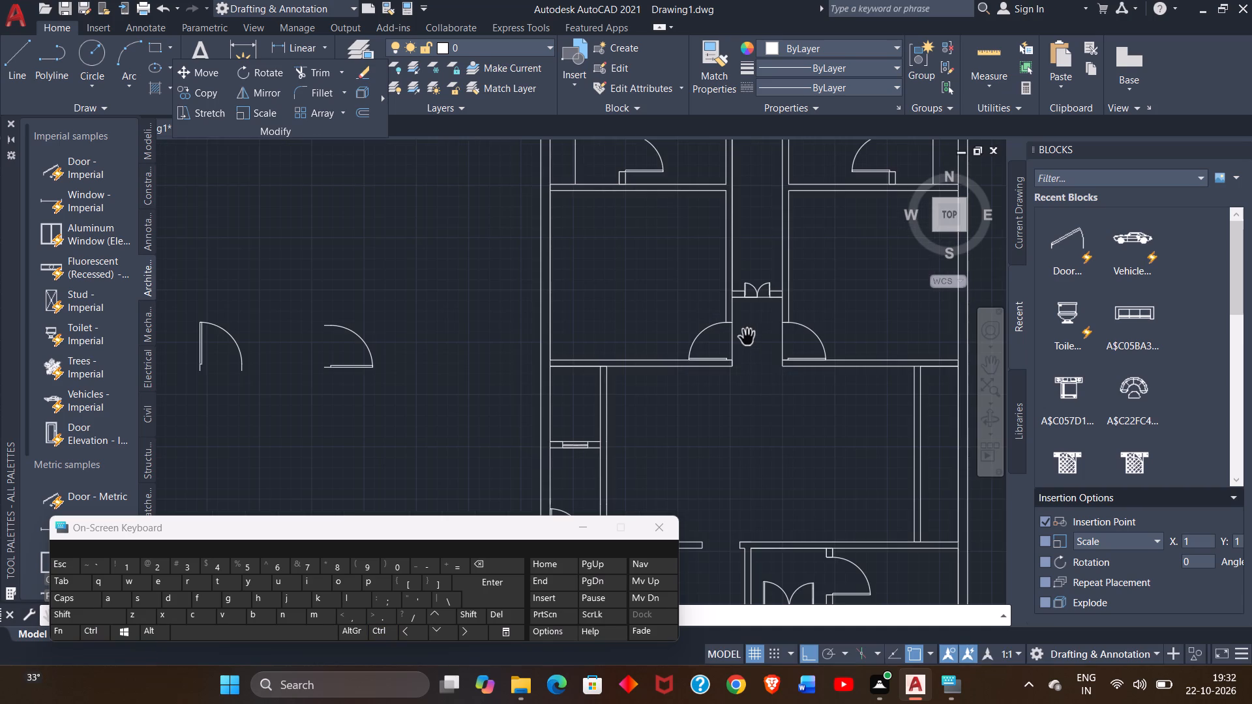
scroll(747, 336, "up", 2, "ctrl")
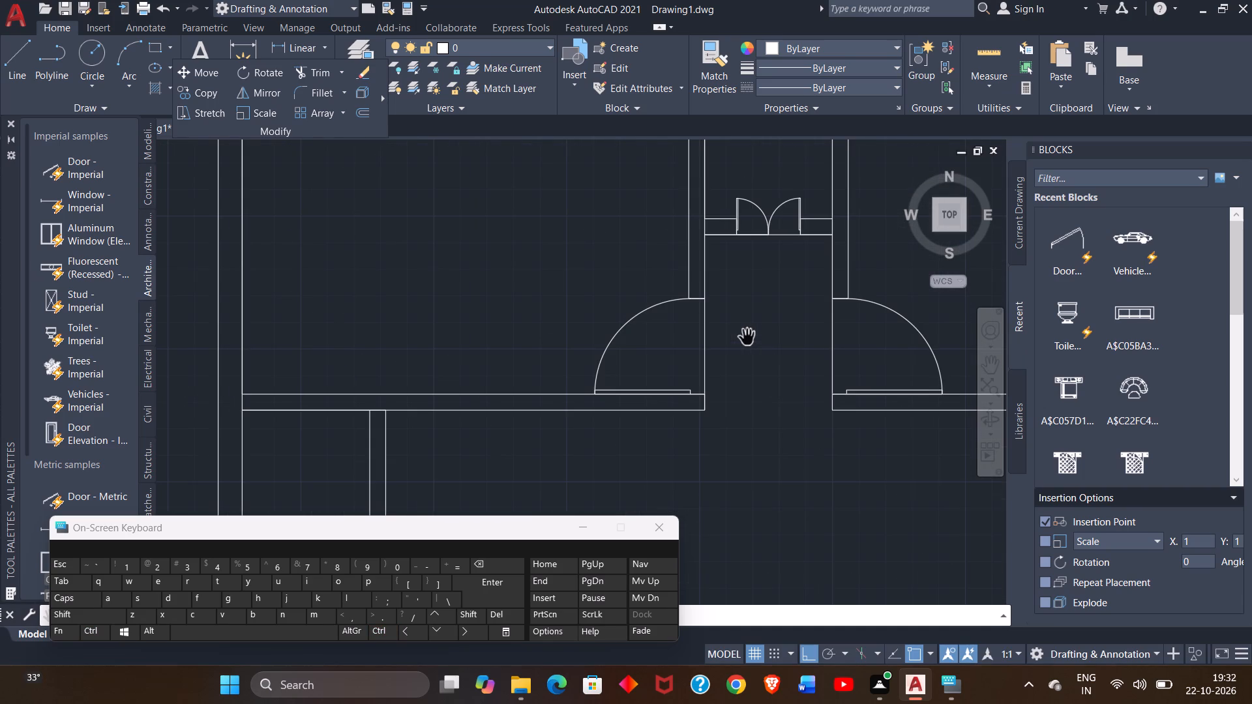
left_click(319, 74)
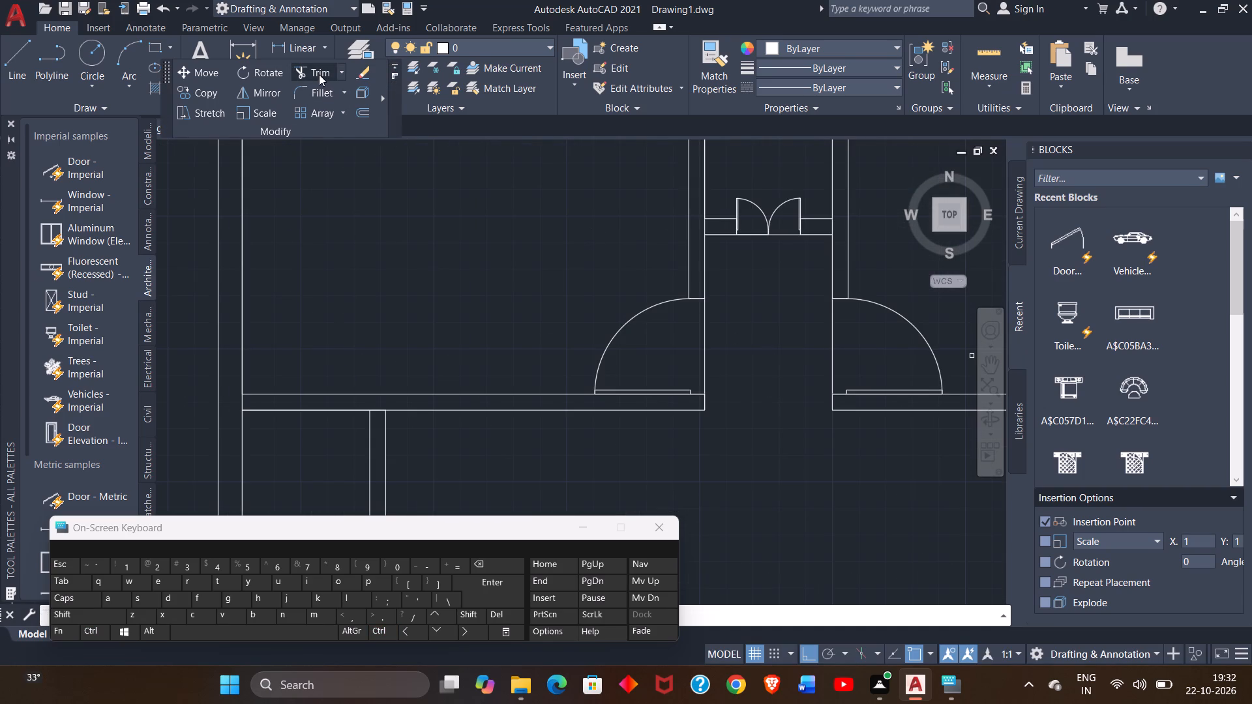
left_click(704, 331)
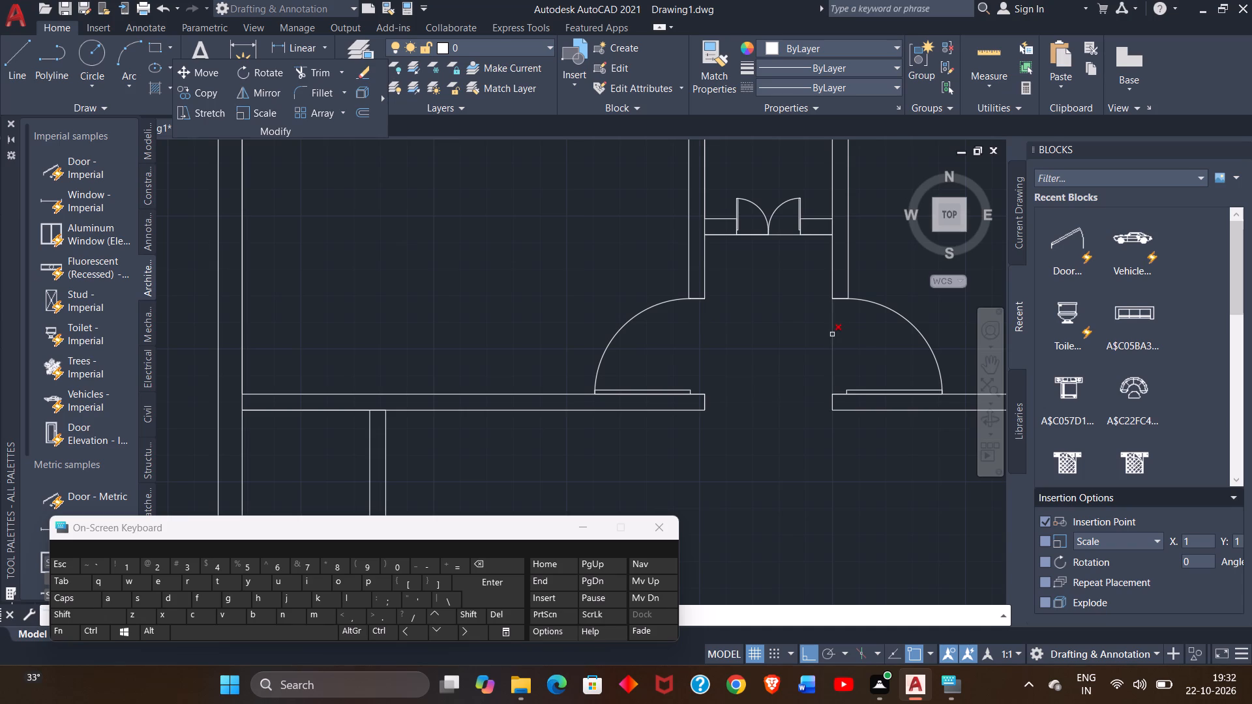
left_click(831, 334)
right_click(777, 342)
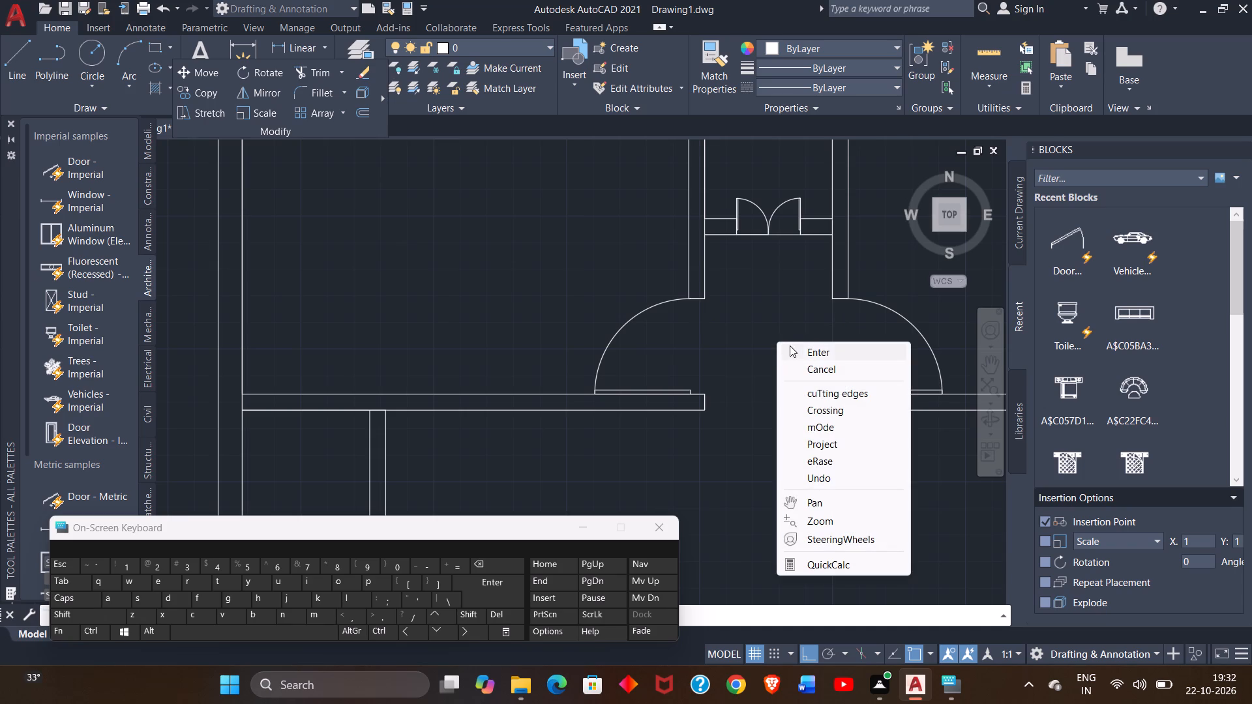
left_click(797, 351)
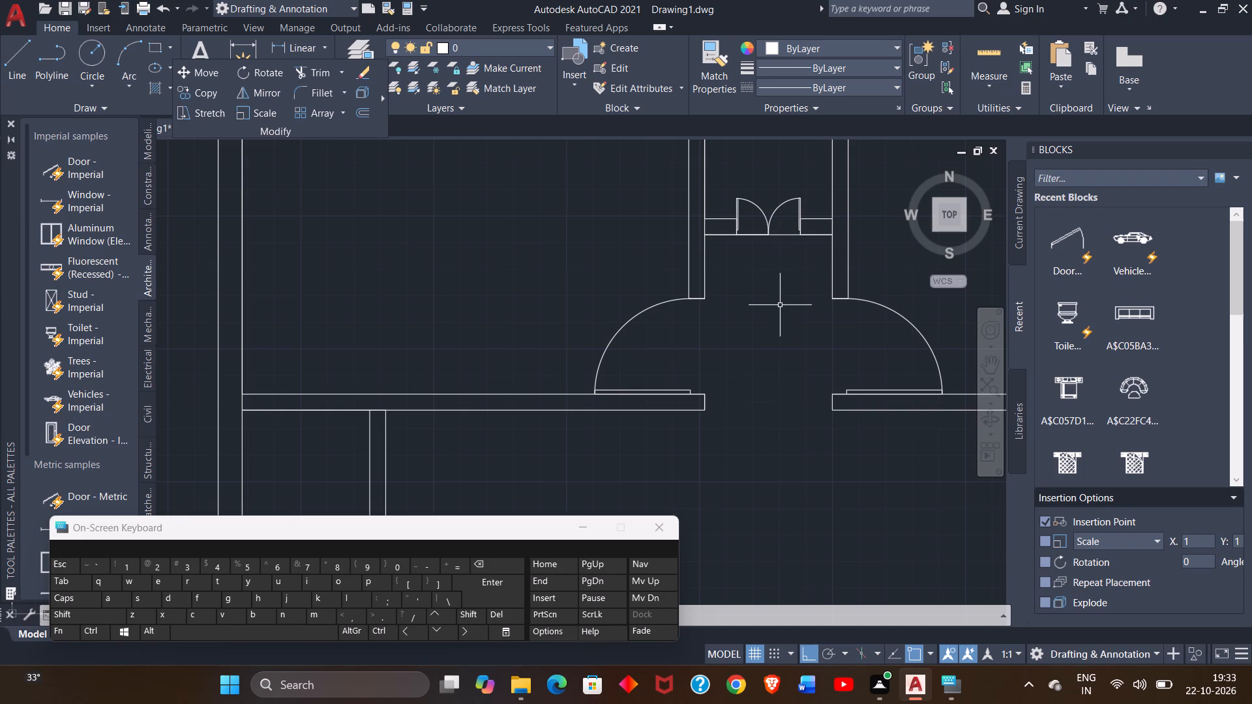
Draw a short line from the inner southeast corner of the outer walls south to the outer face of the south wall.
scroll(779, 306, "down", 1, "ctrl")
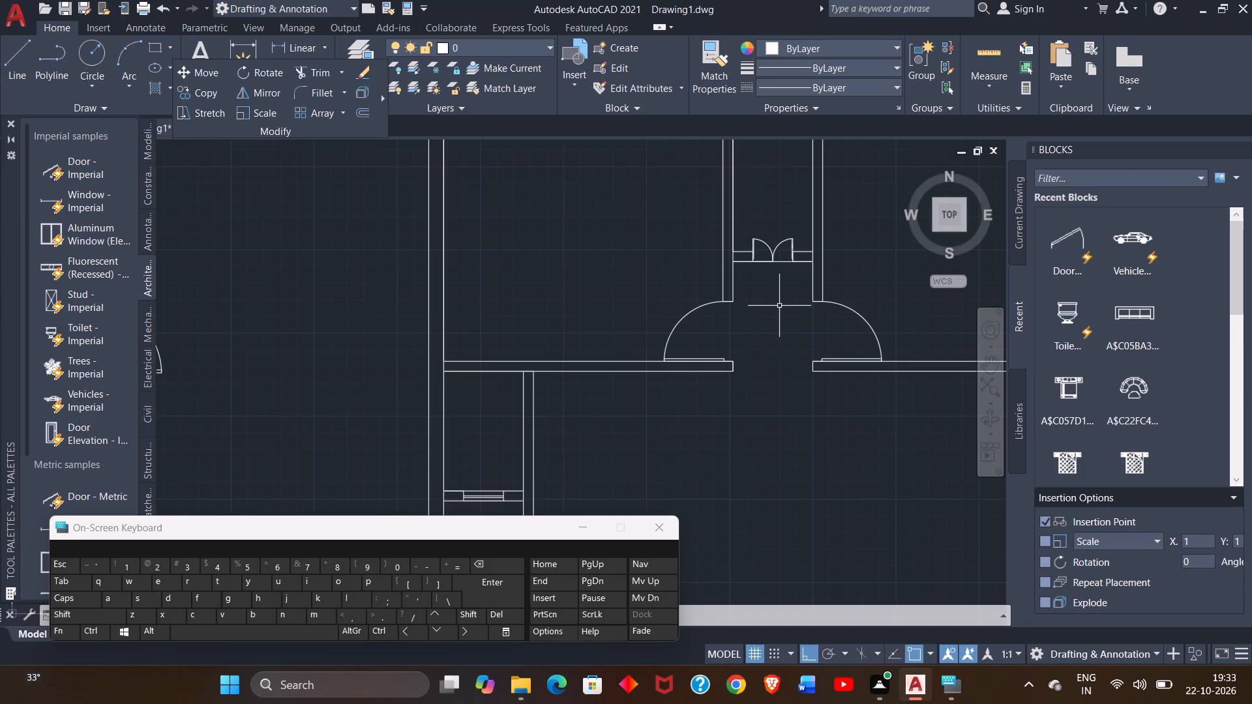
left_click(981, 364)
left_click_drag(862, 441, 831, 276)
scroll(831, 276, "down", 1, "ctrl")
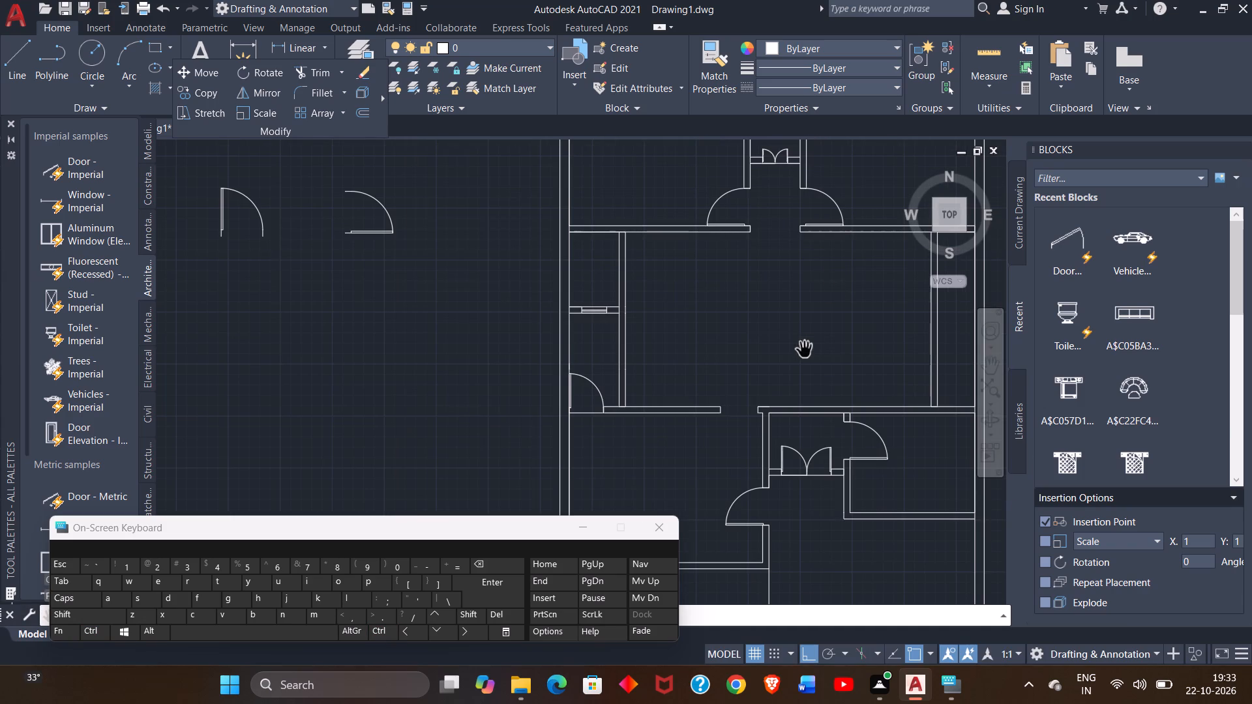
left_click_drag(805, 350, 696, 326)
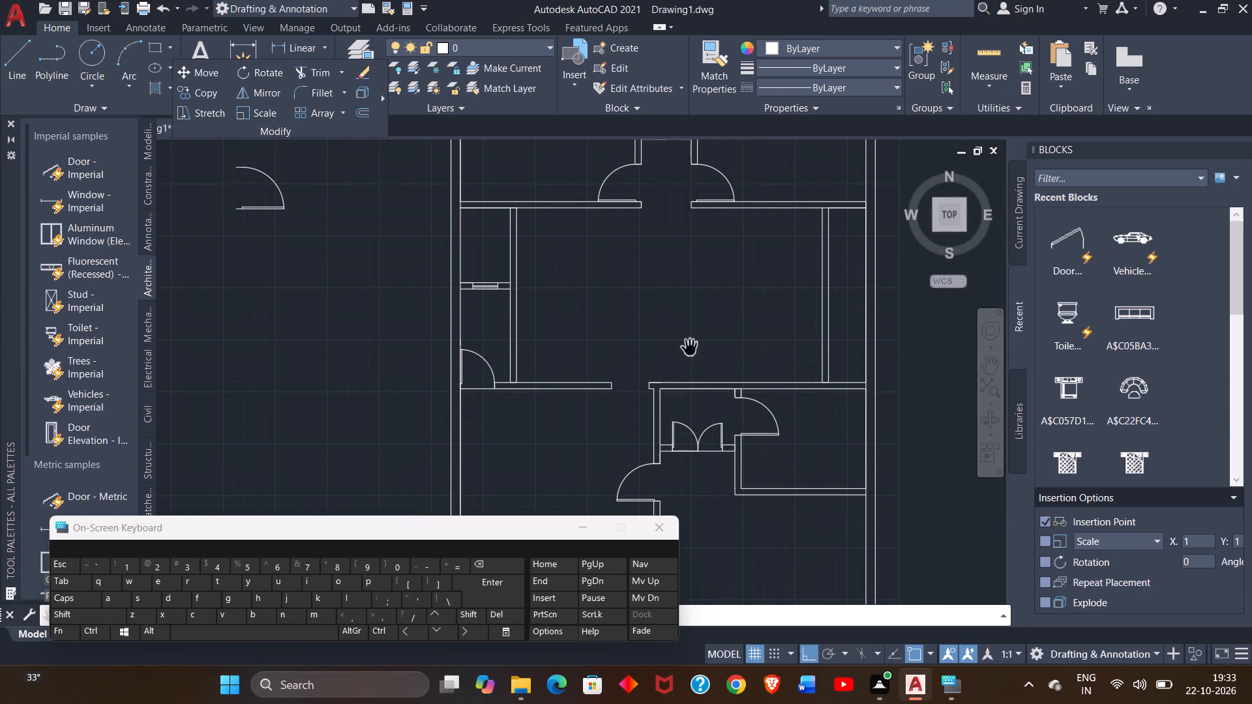
left_click_drag(688, 350, 700, 245)
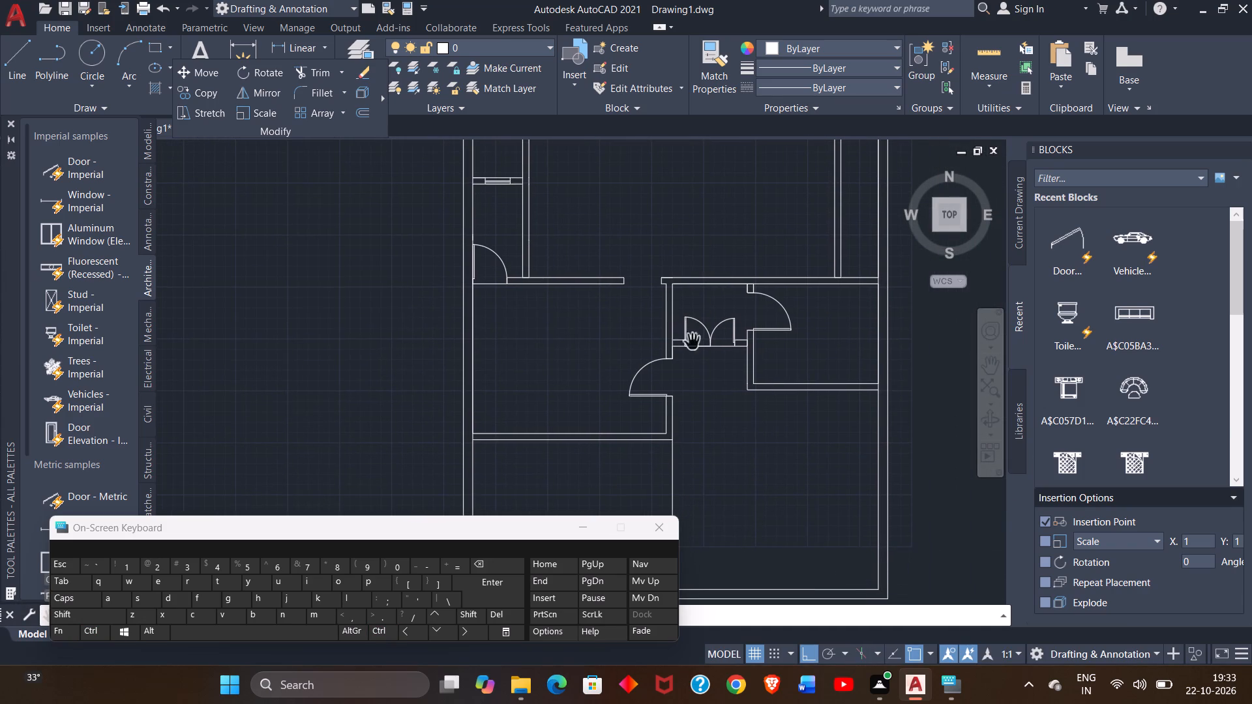
left_click_drag(689, 367, 682, 242)
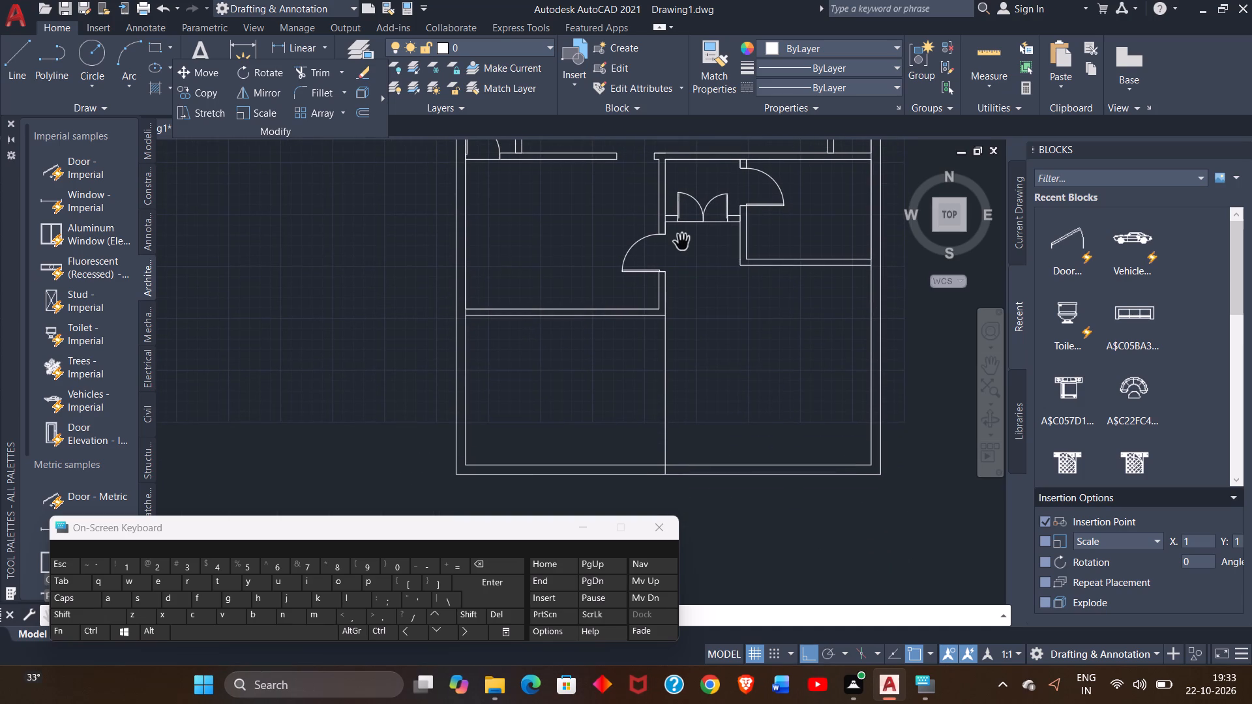
left_click_drag(611, 390, 646, 349)
scroll(646, 349, "up", 1, "ctrl")
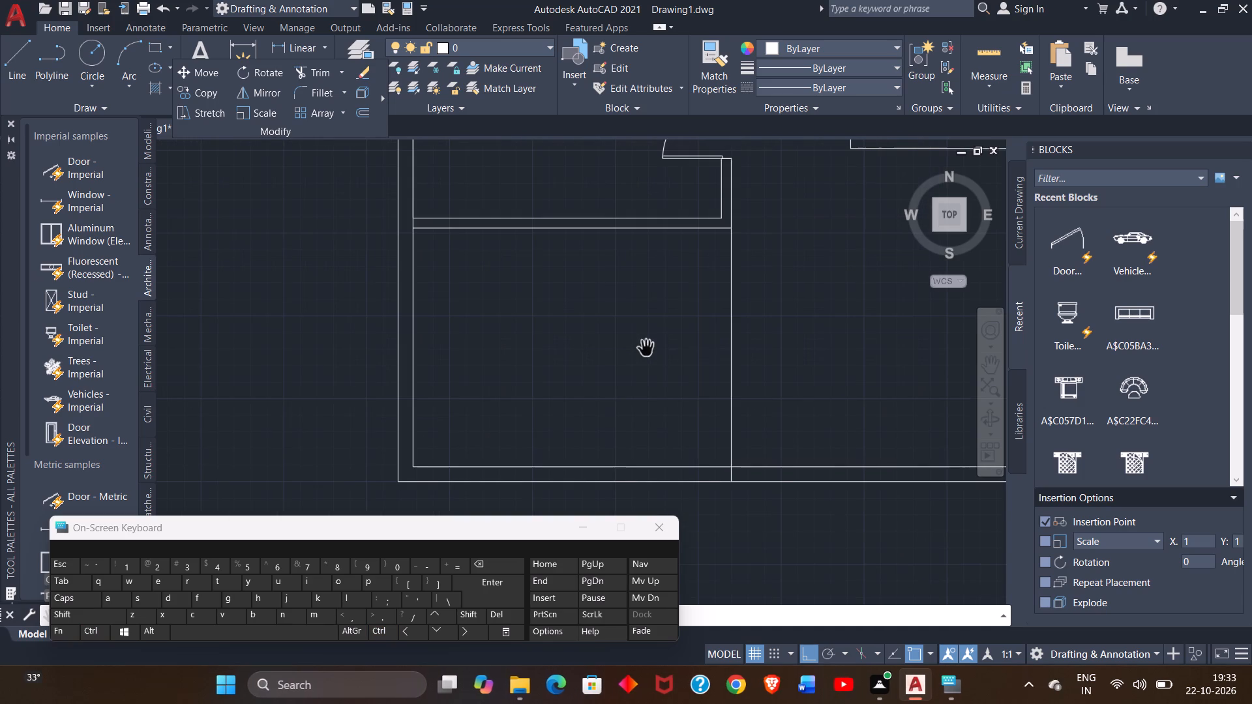
scroll(646, 349, "down", 1, "ctrl")
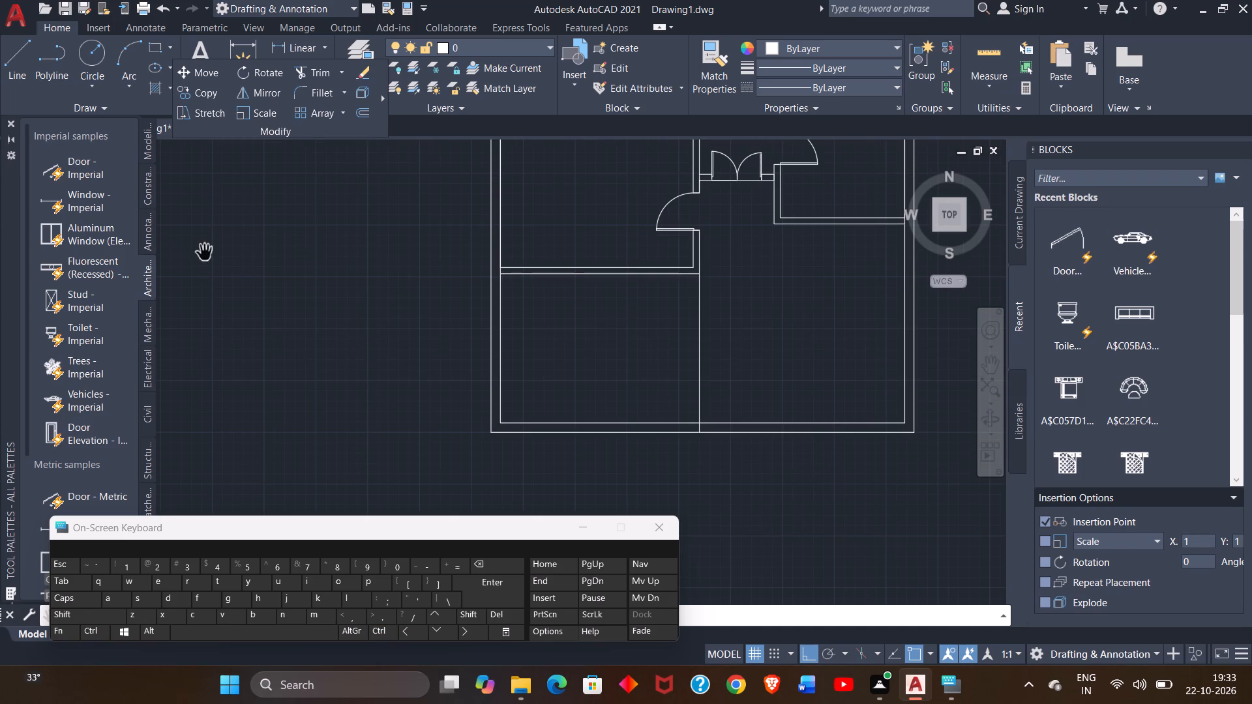
left_click(12, 59)
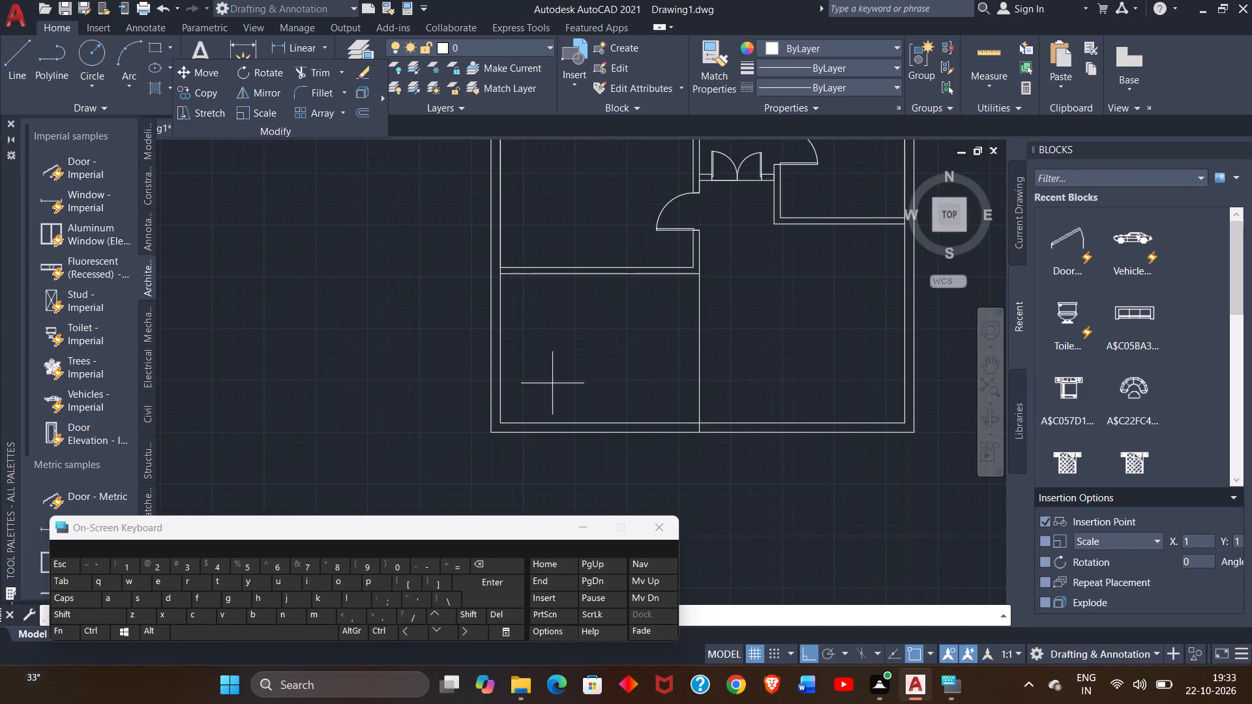
left_click(903, 425)
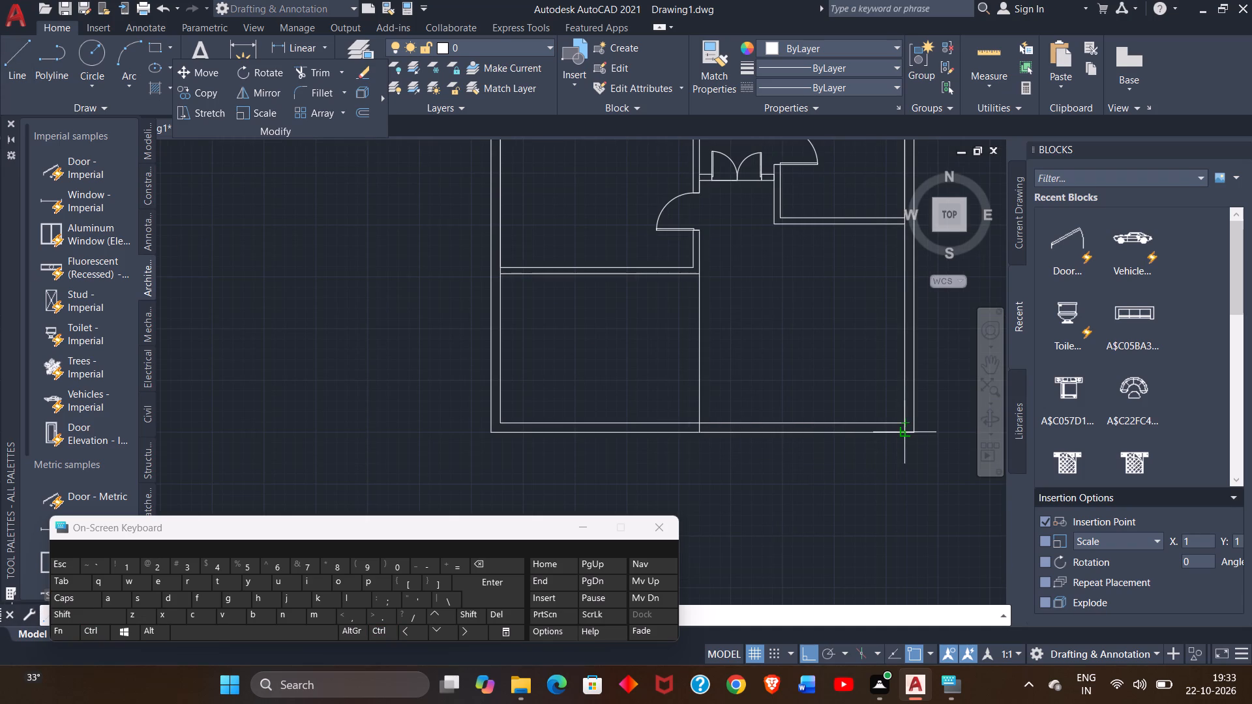
left_click(904, 432)
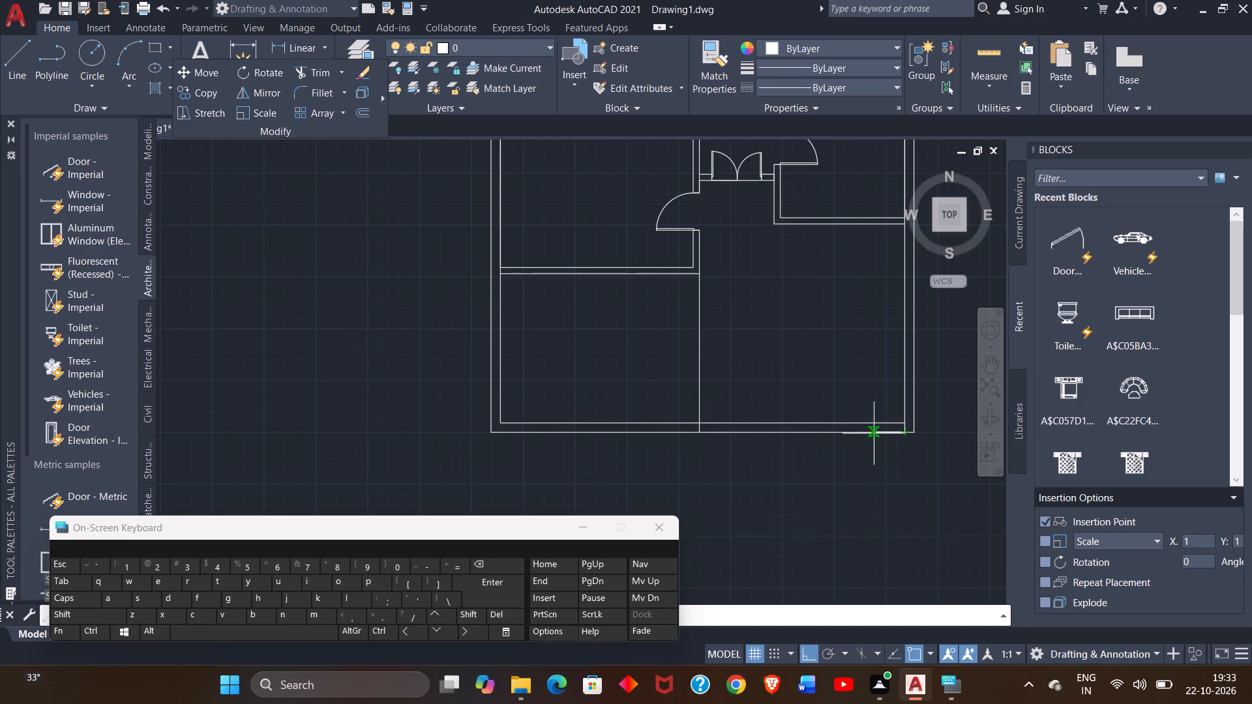
right_click(874, 433)
left_click(908, 437)
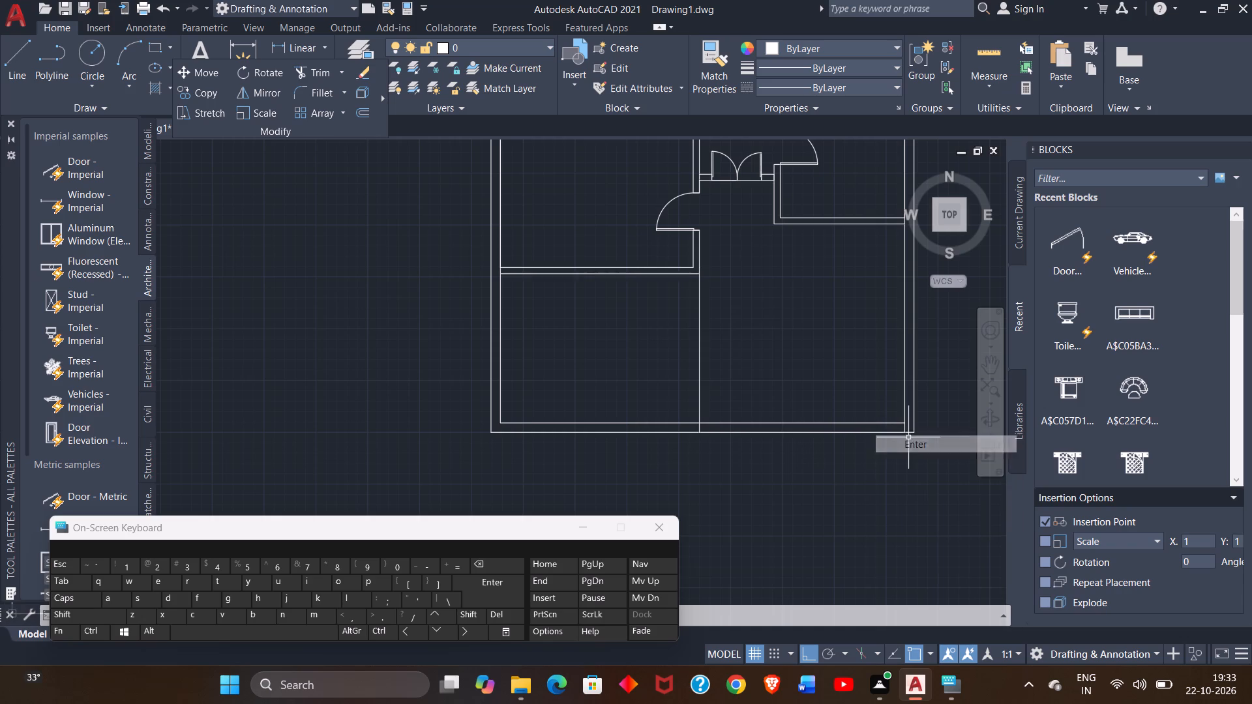
Add a dimension below the south wall from the short southeast corner line west to the long north-south line meeting the outer wall face.
left_click(239, 52)
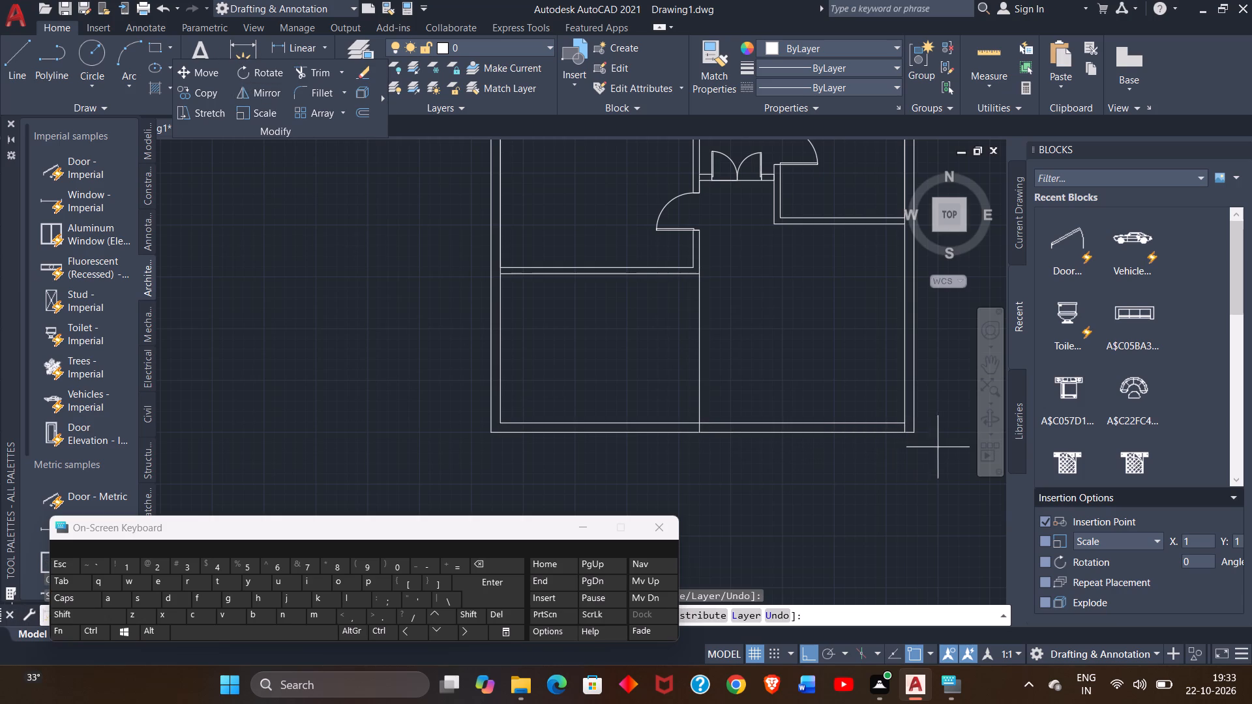
left_click(906, 435)
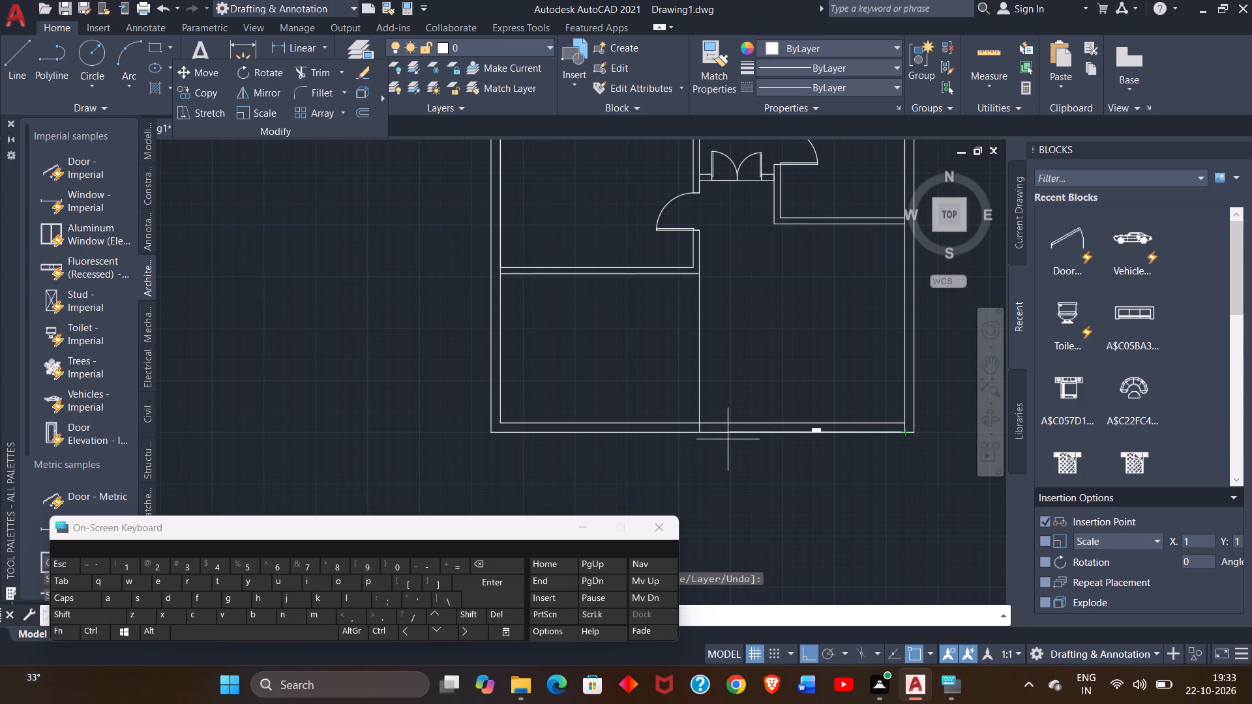
left_click_drag(697, 433, 704, 471)
left_click(704, 471)
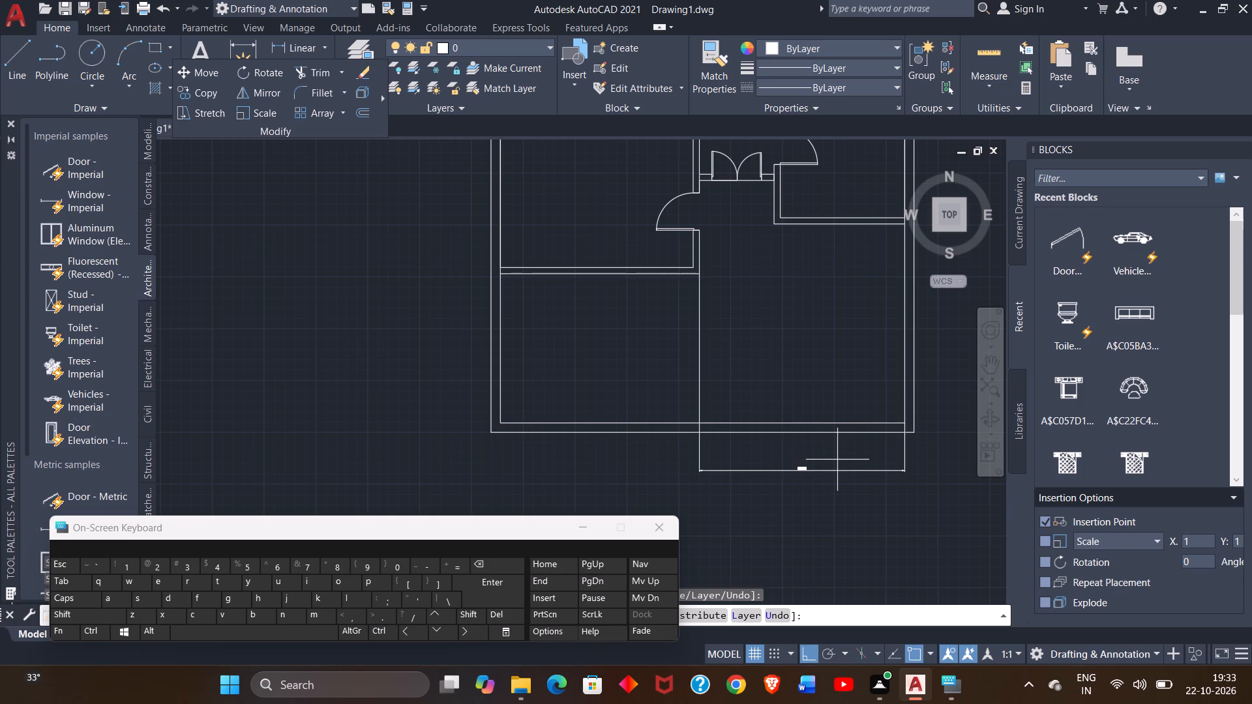
scroll(837, 460, "up", 1, "ctrl")
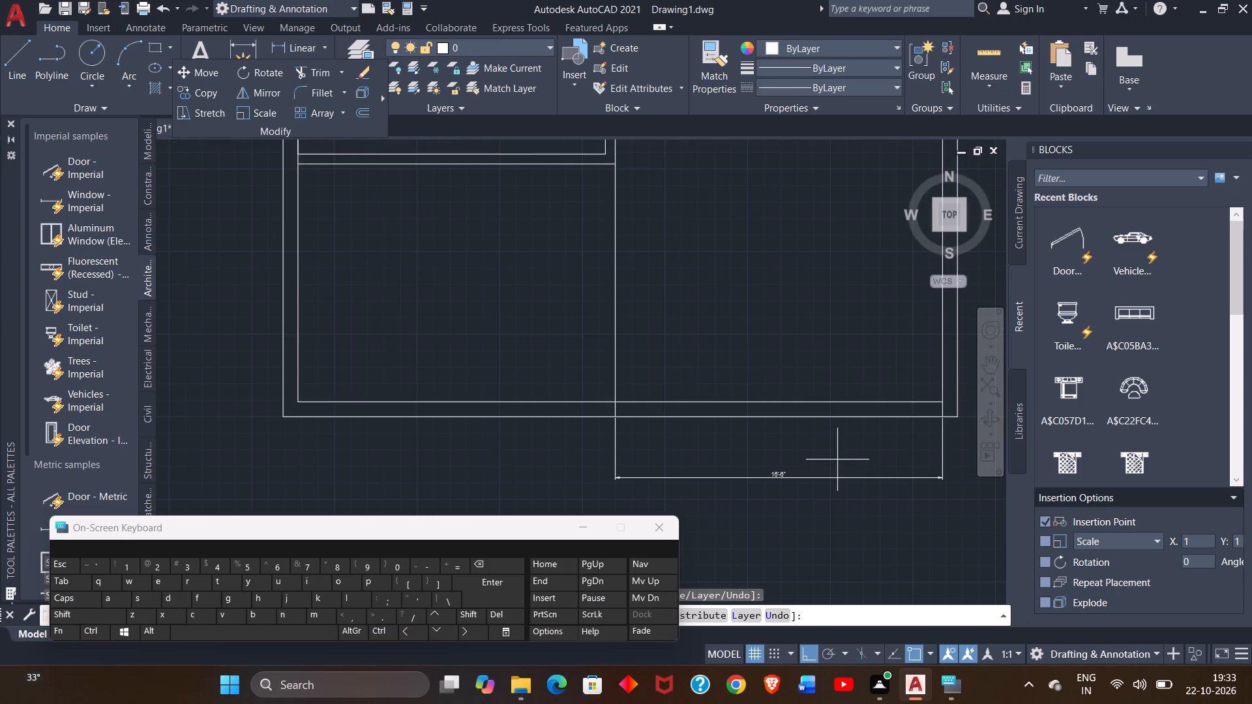
scroll(837, 460, "up", 1, "ctrl")
scroll(837, 460, "down", 2, "ctrl")
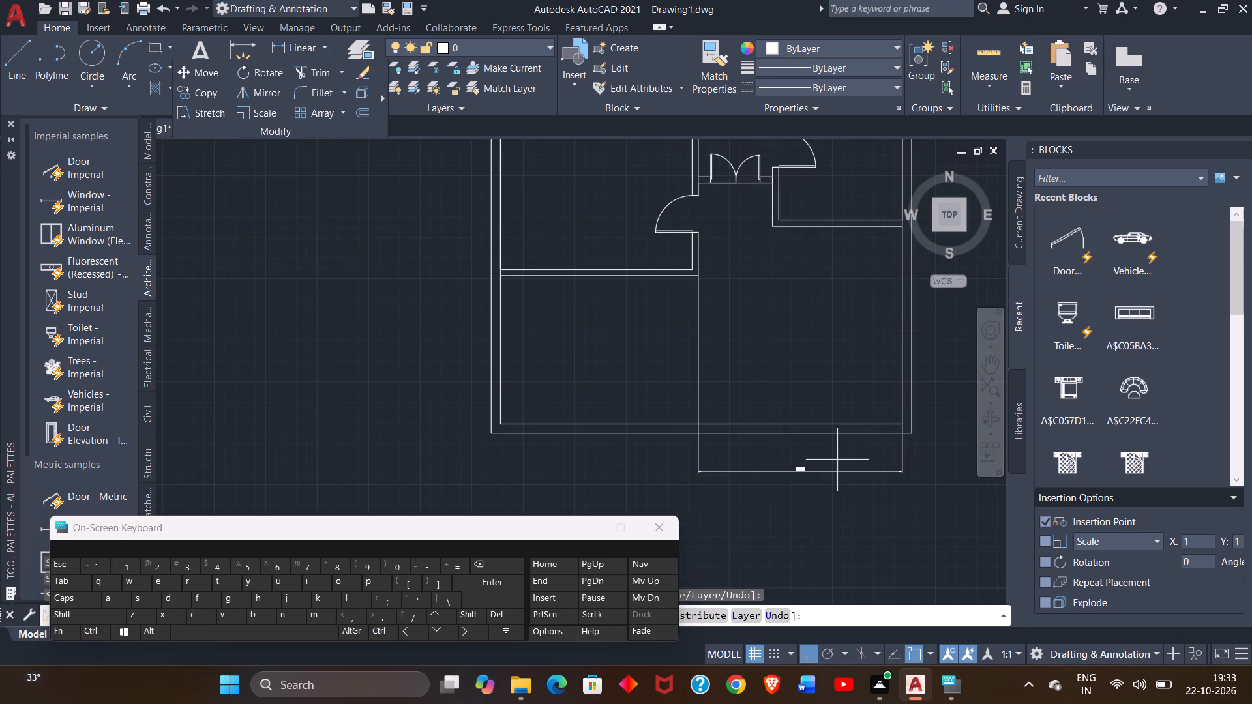
scroll(837, 460, "up", 3, "ctrl")
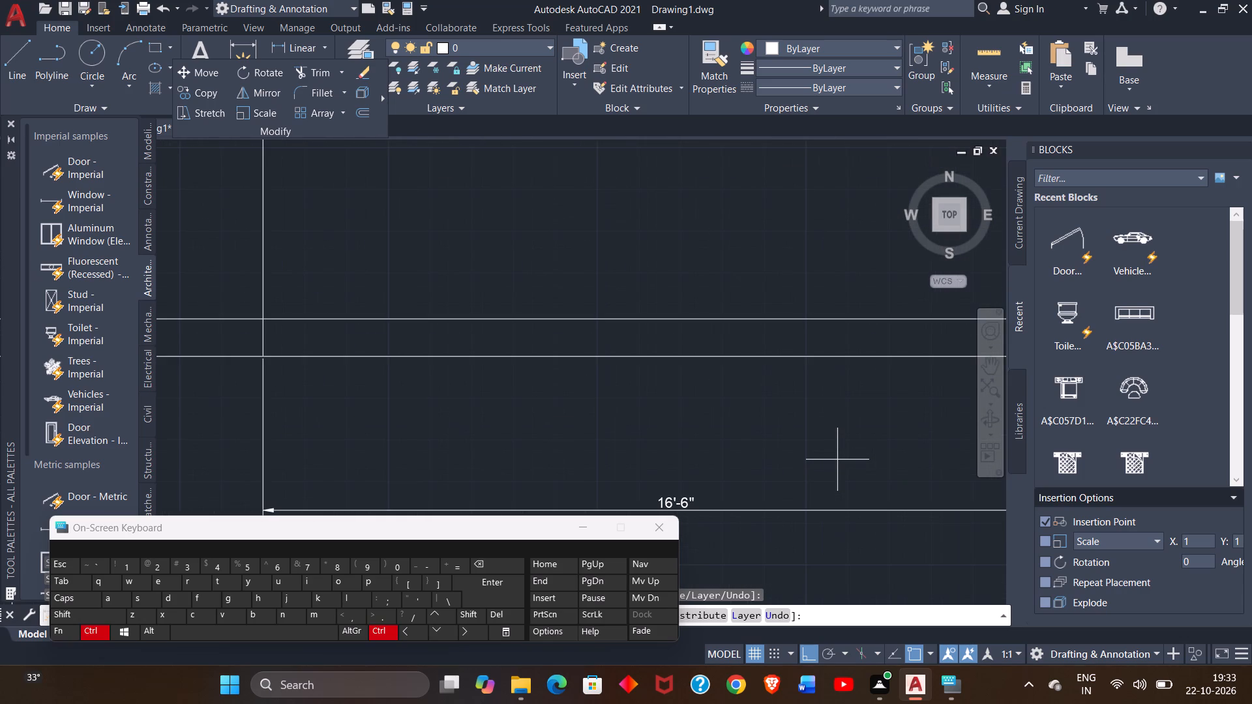
scroll(837, 460, "down", 1, "ctrl")
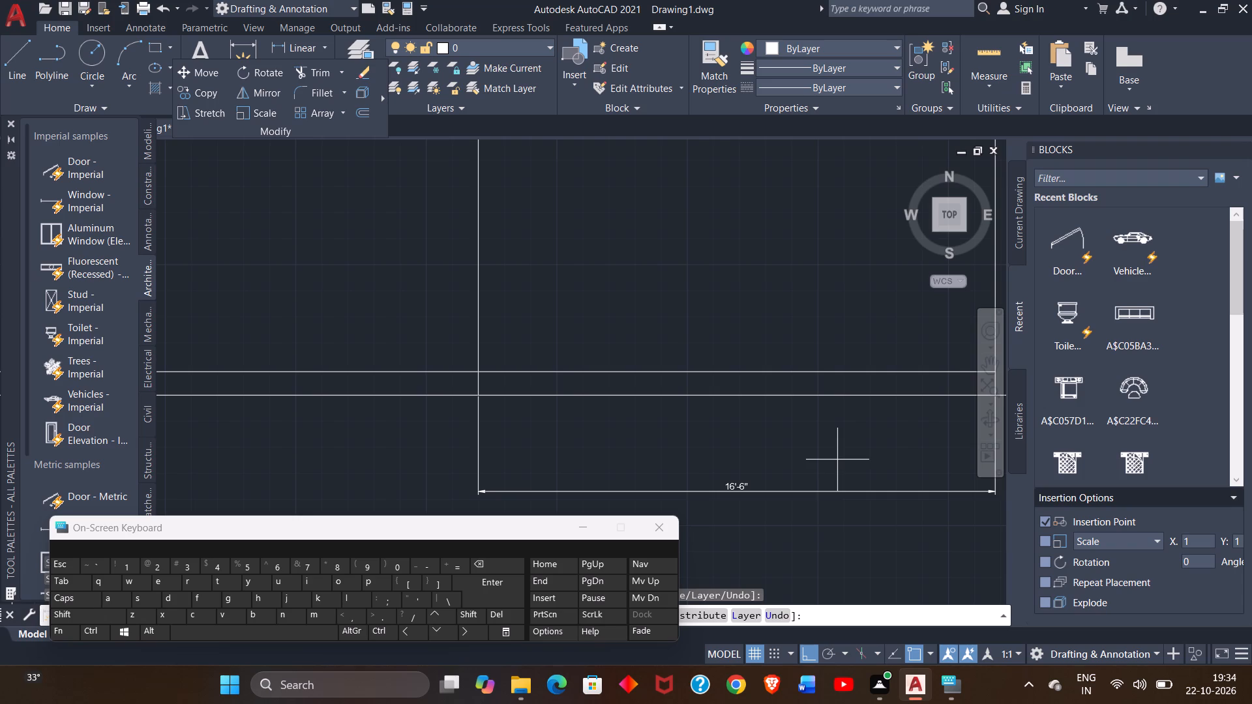
Draw an outline from the long line's south end: 6' south, east to align with the inner east wall face, and north to the south wall.
left_click(994, 368)
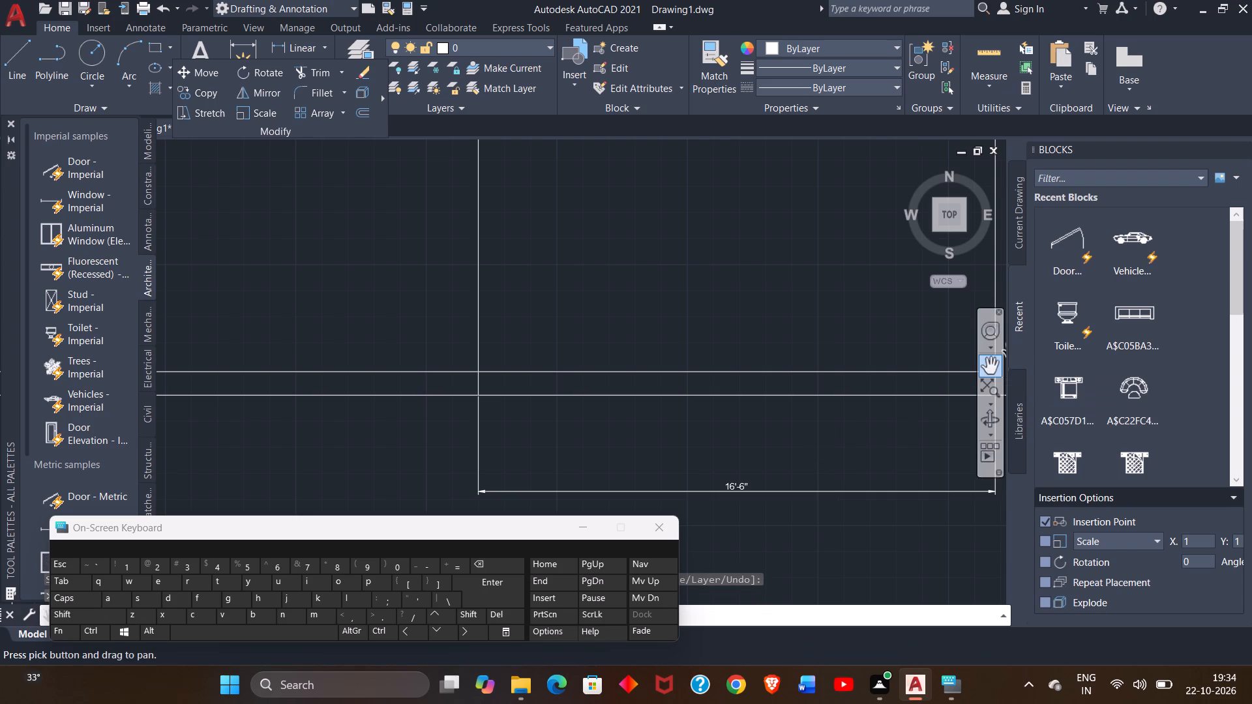
left_click_drag(924, 364, 782, 327)
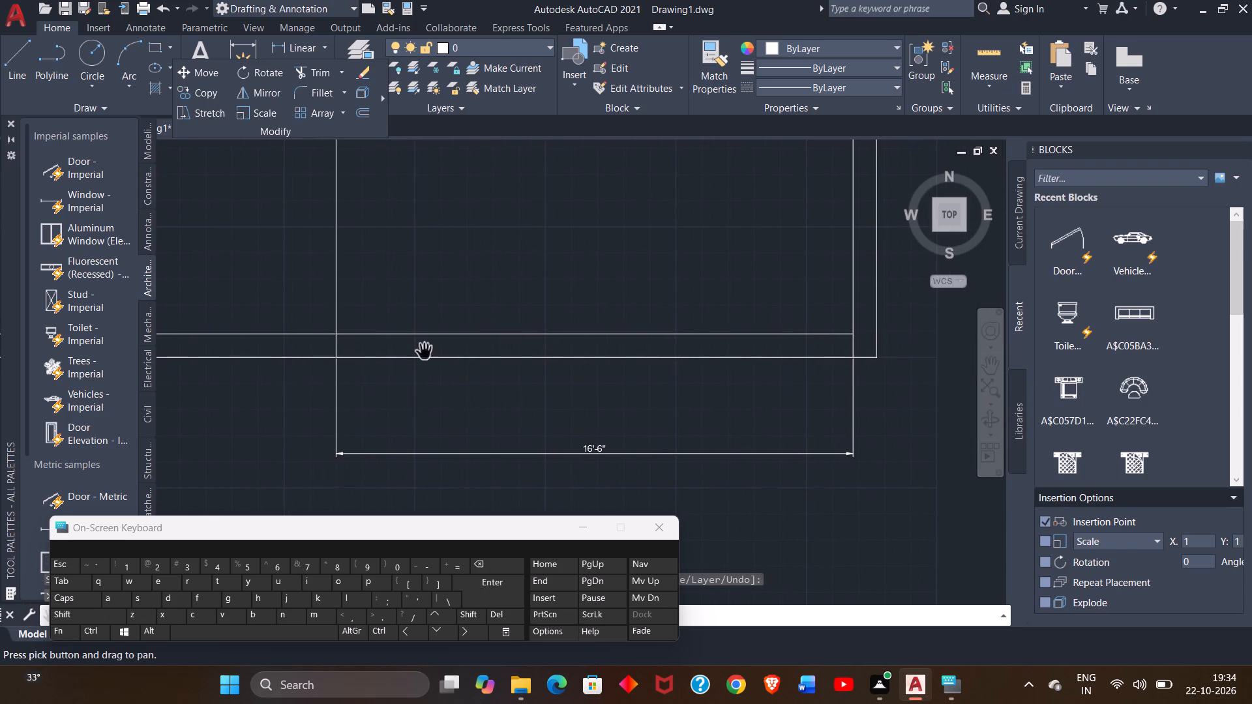
left_click(20, 68)
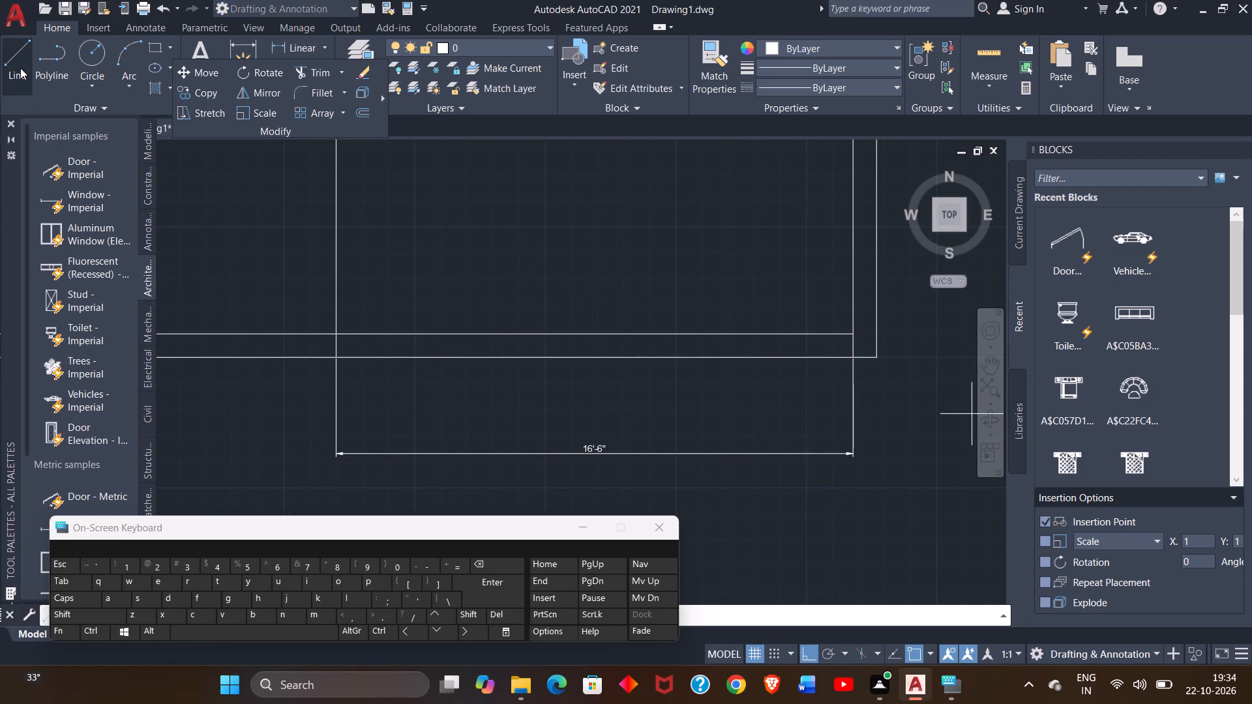
left_click(333, 358)
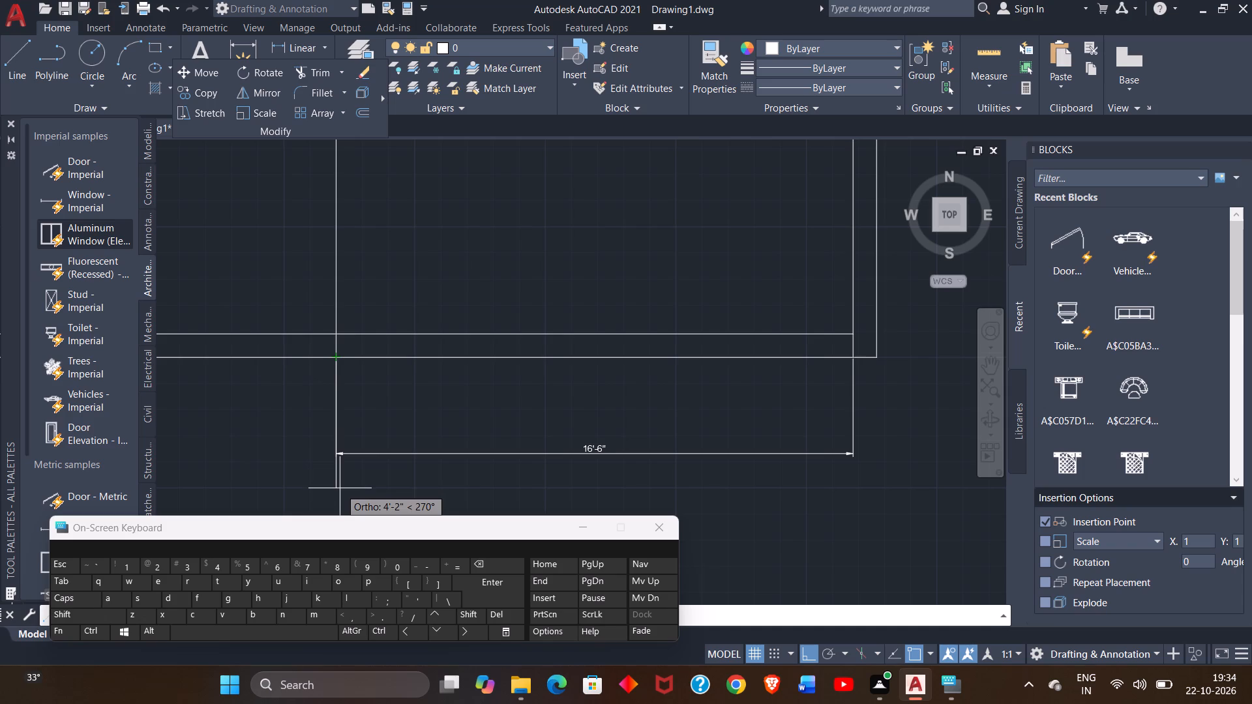
type("6'")
key("Return")
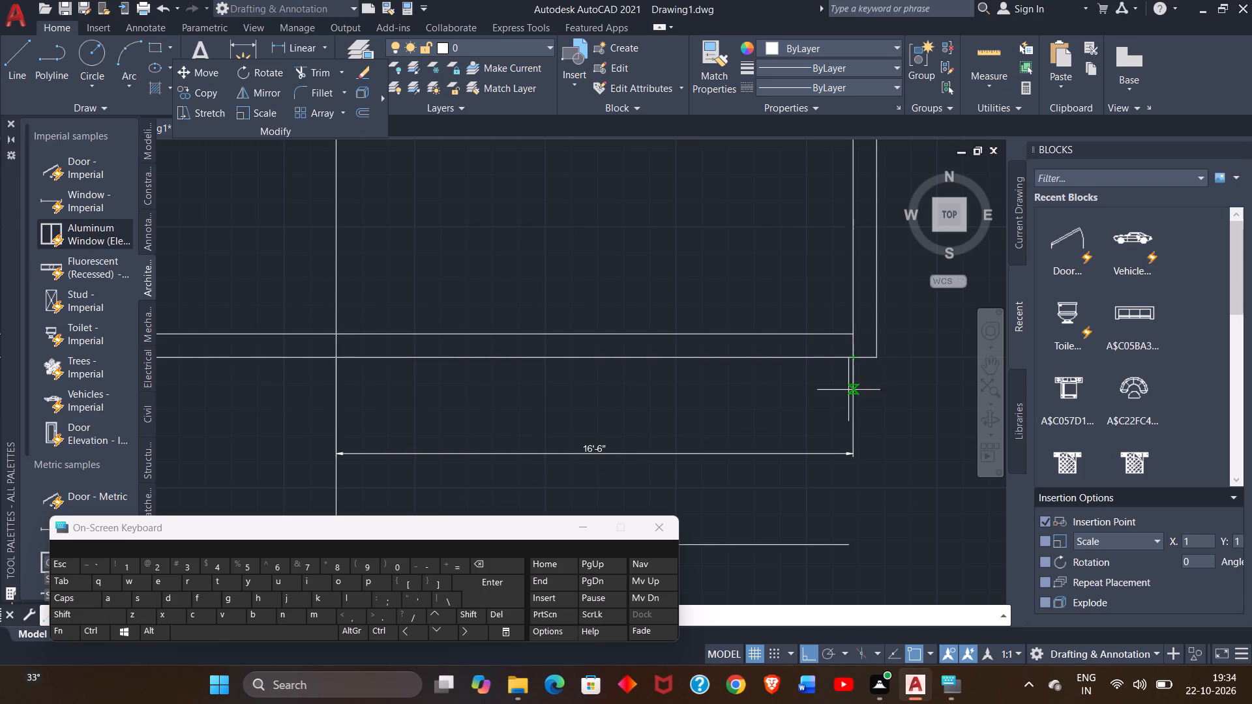
left_click(853, 546)
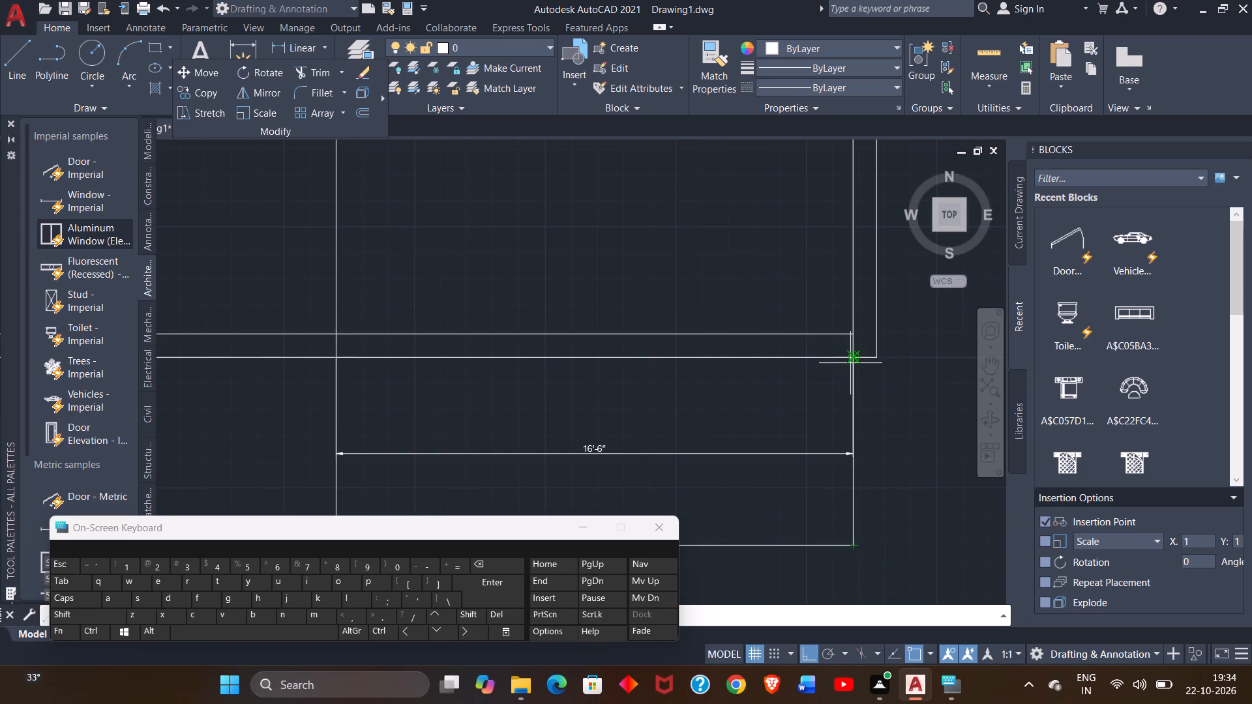
left_click(852, 357)
right_click(852, 357)
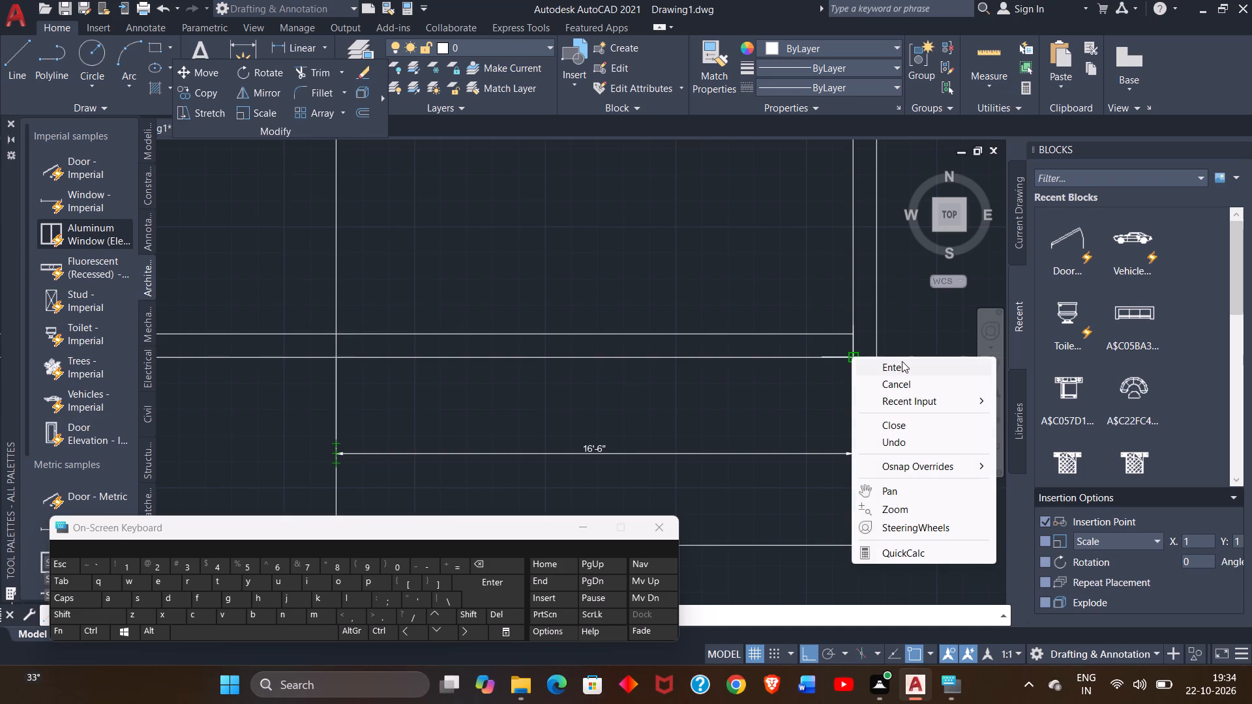
left_click(890, 366)
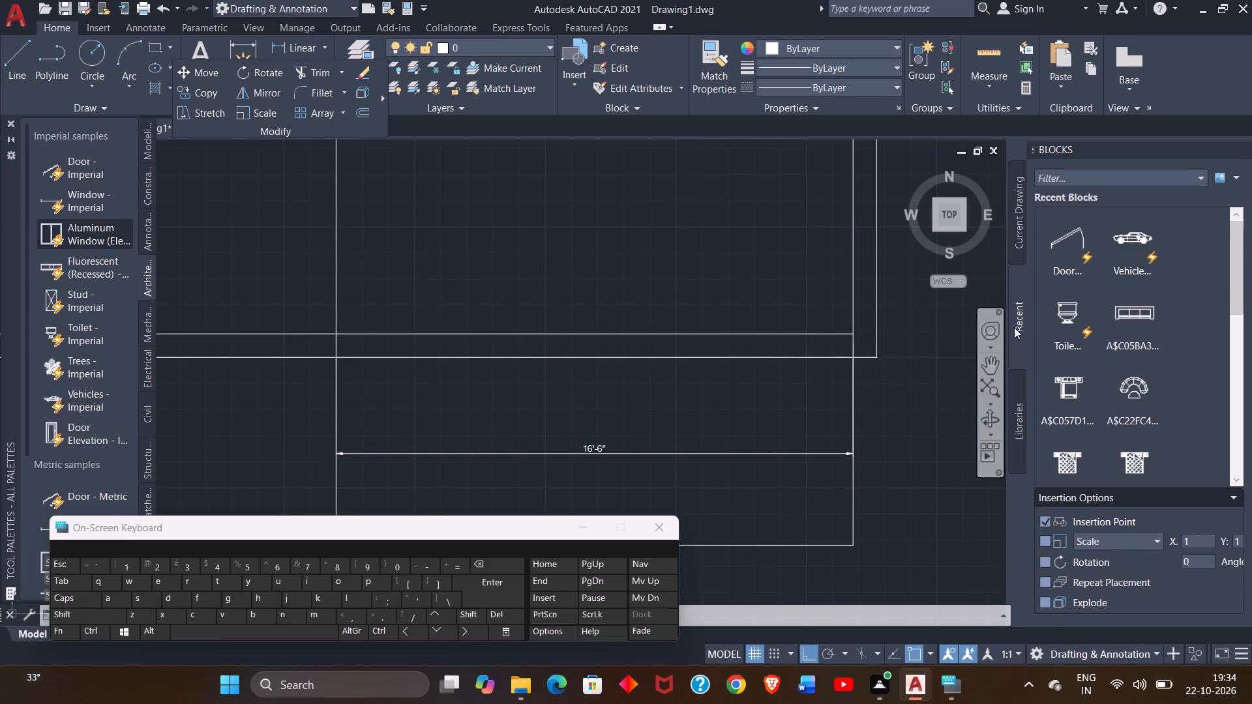
left_click(985, 363)
left_click_drag(929, 349, 940, 281)
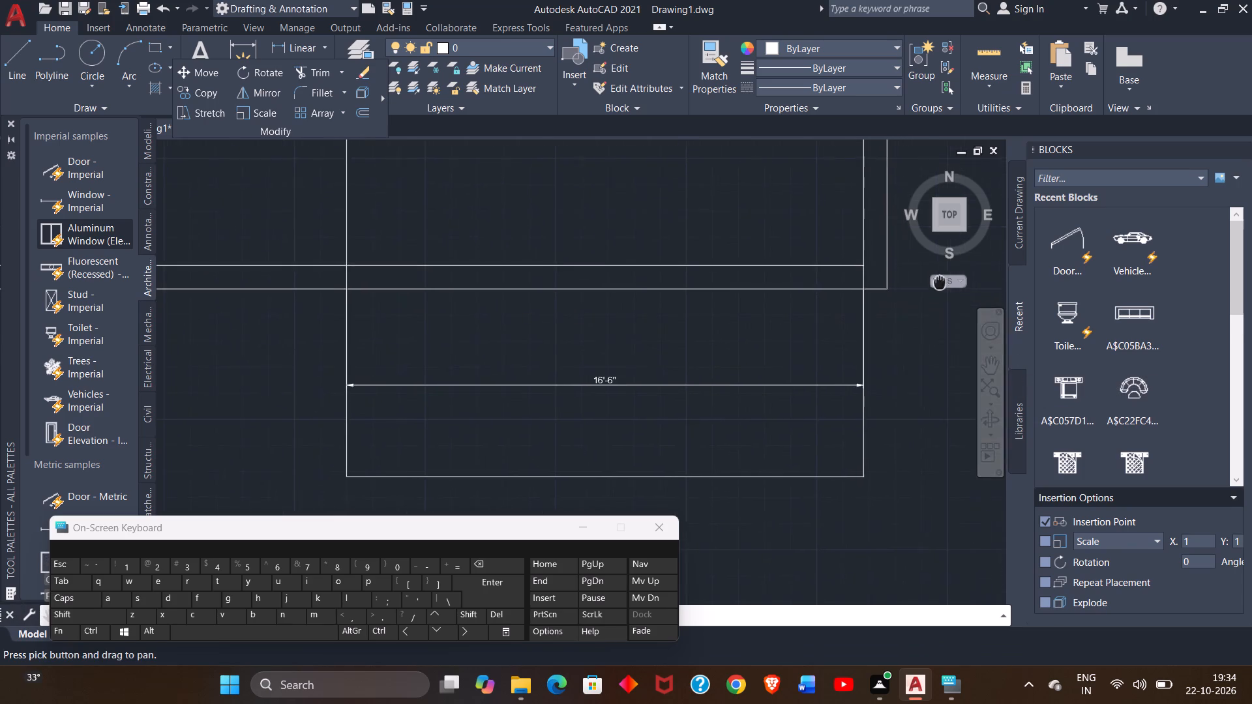
Delete the 16'-6" dimension inside the projection south of the wall.
left_click_drag(940, 281, 904, 261)
left_click(720, 306)
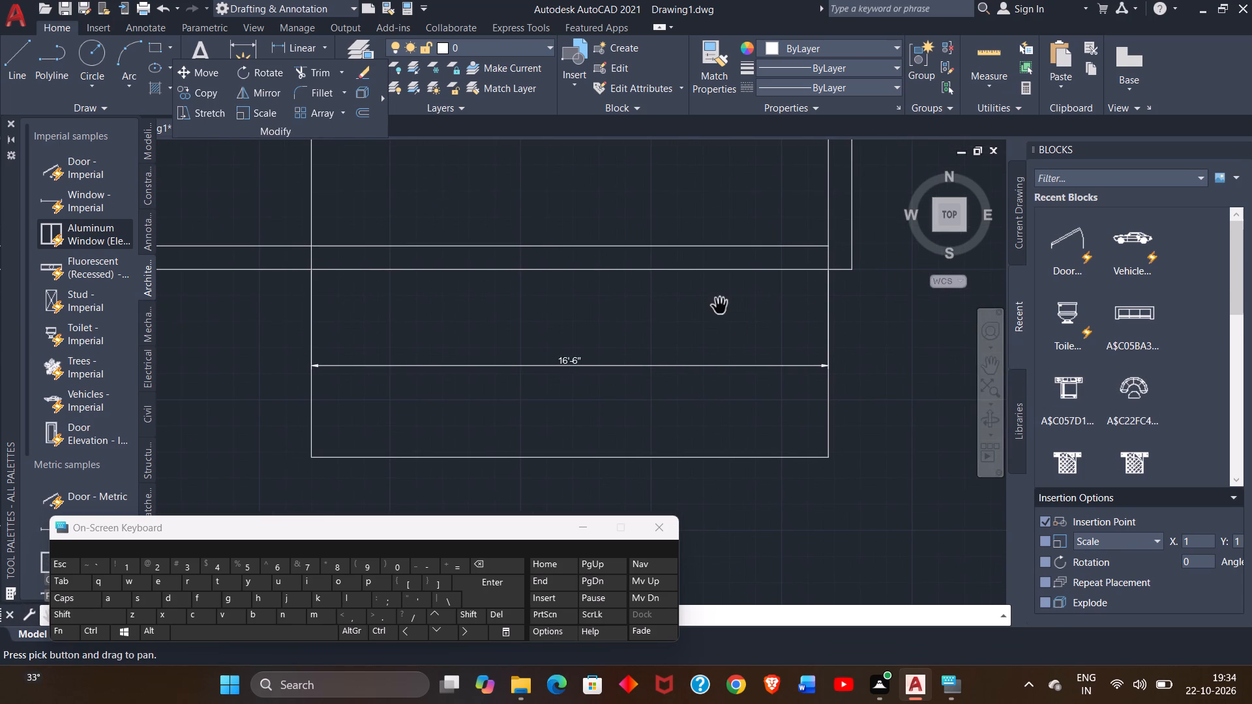
right_click(720, 306)
left_click(733, 314)
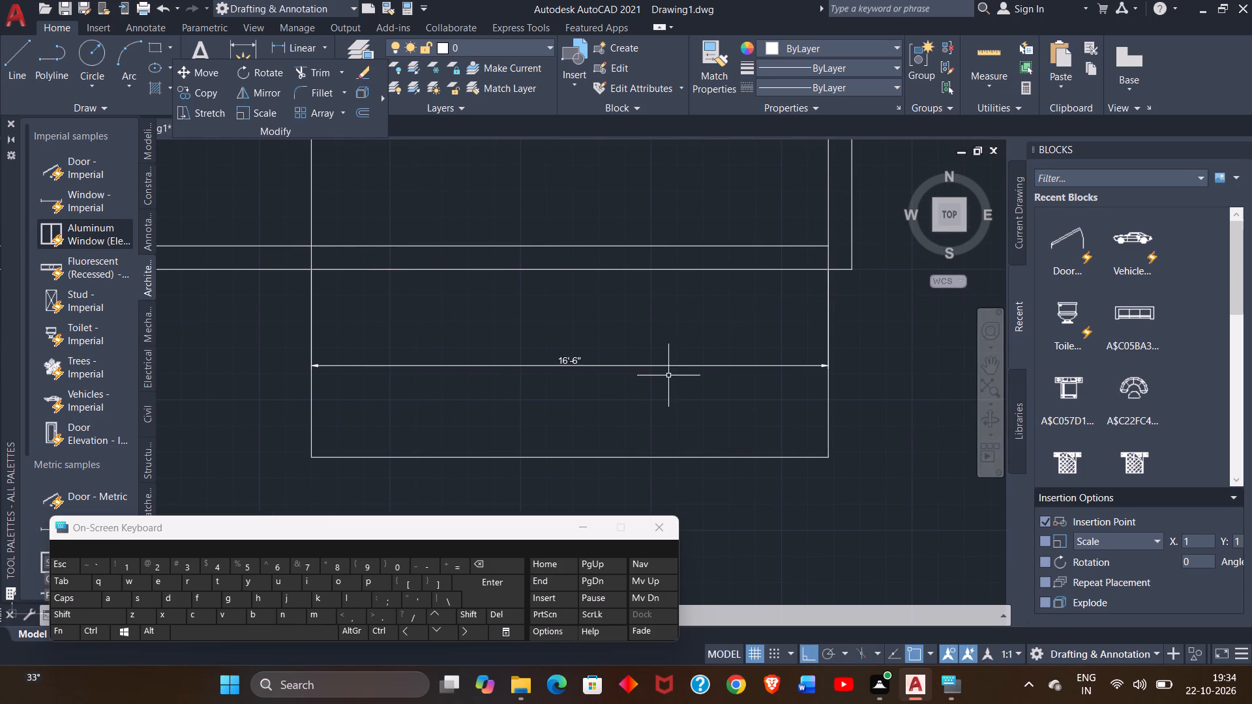
left_click(689, 366)
key("Delete")
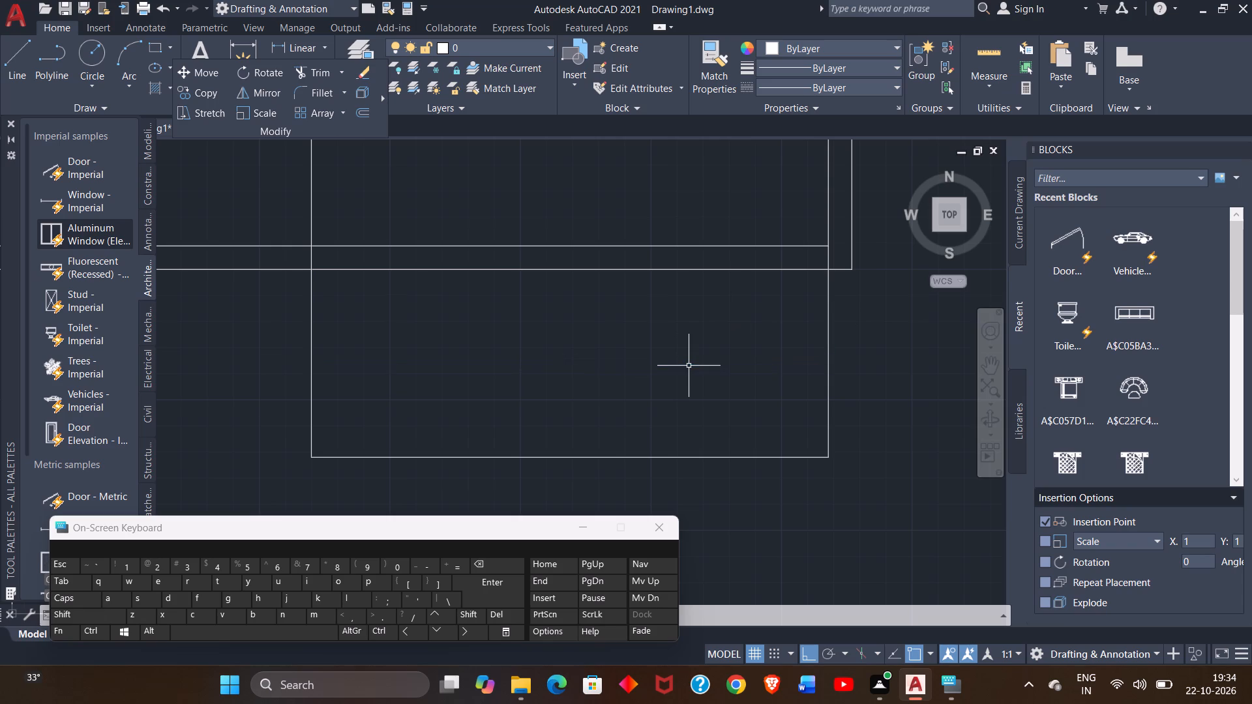
Start a continuous zigzag line at the projection's northwest corner and draw the first two full-width step lines at 8" spacing southward.
left_click(14, 71)
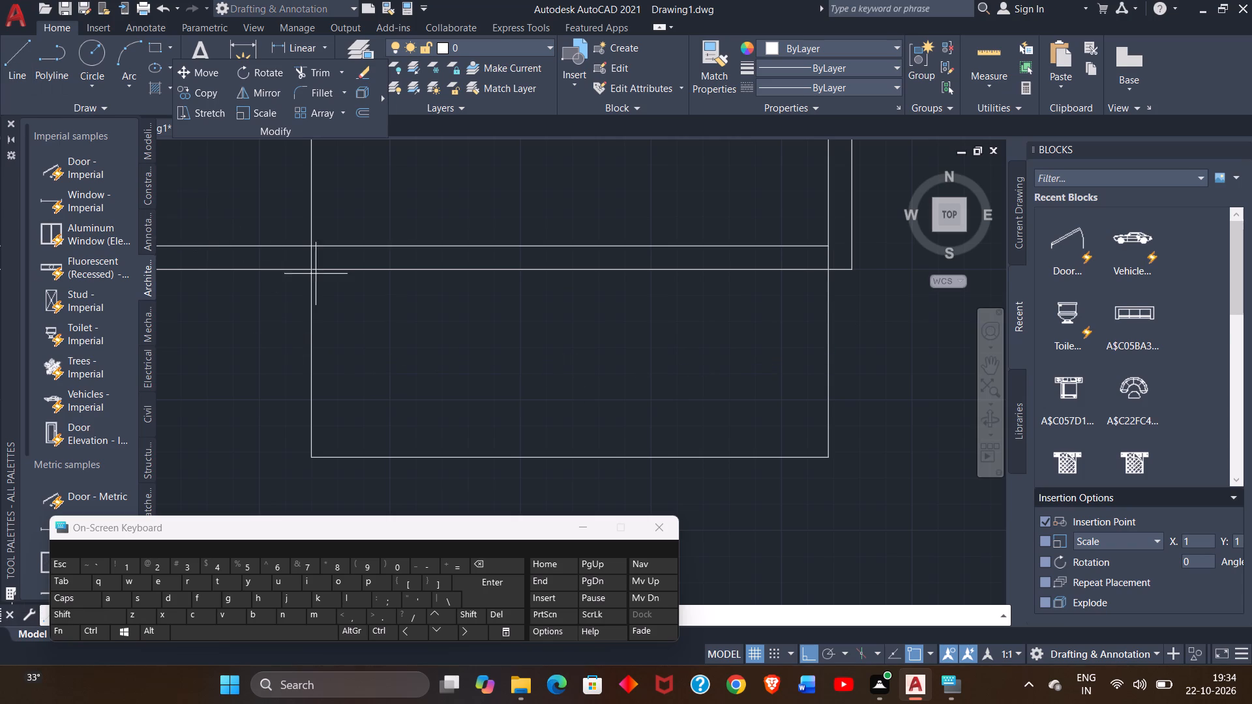
left_click_drag(310, 272, 306, 299)
key("8")
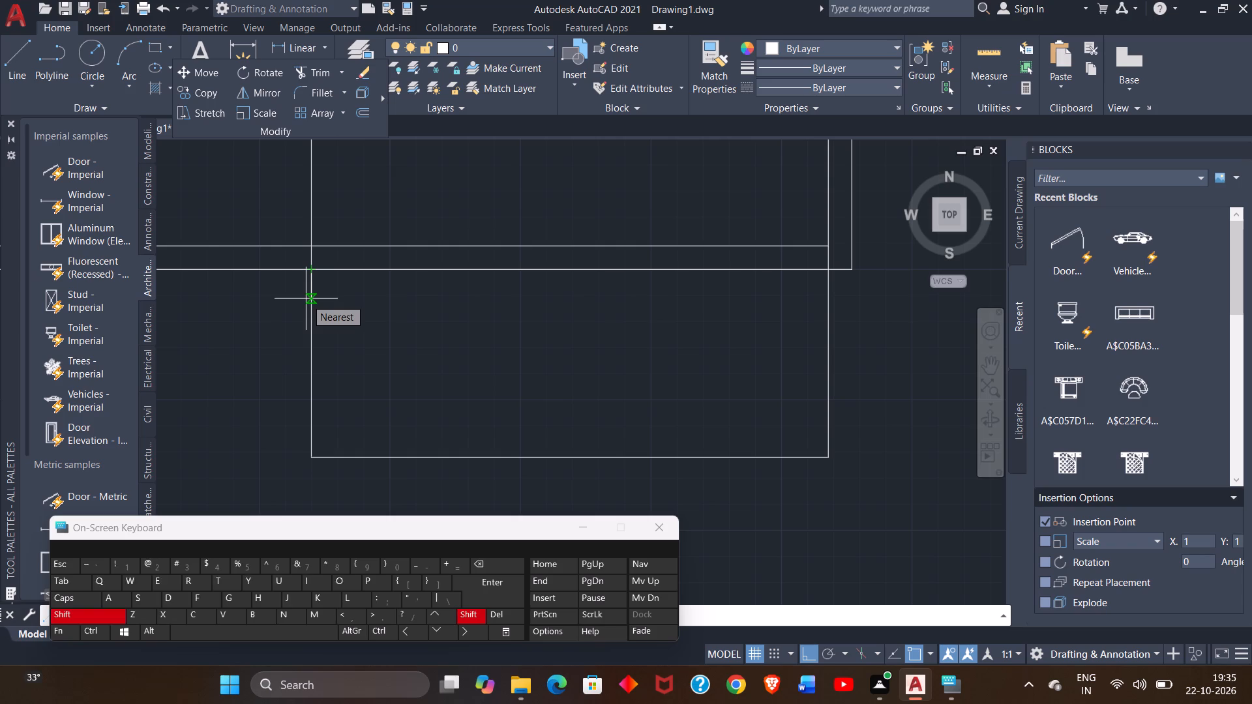
key("shift+quotedbl")
key("Return")
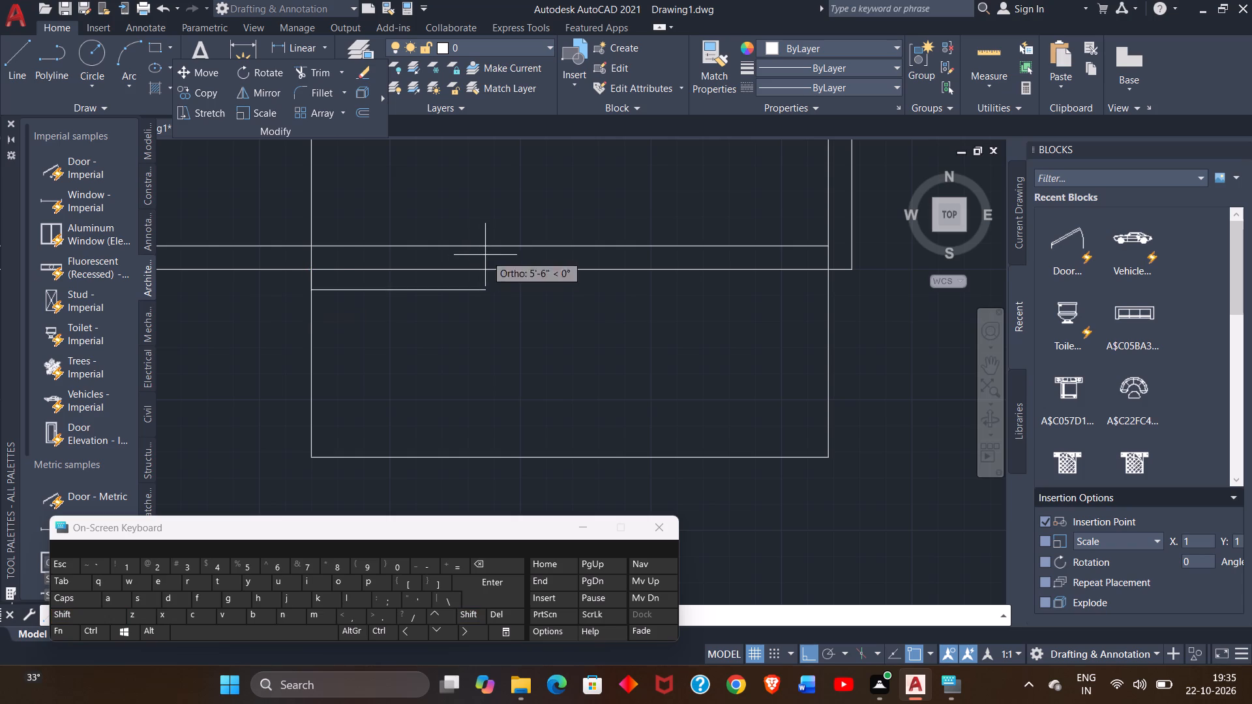
left_click(829, 287)
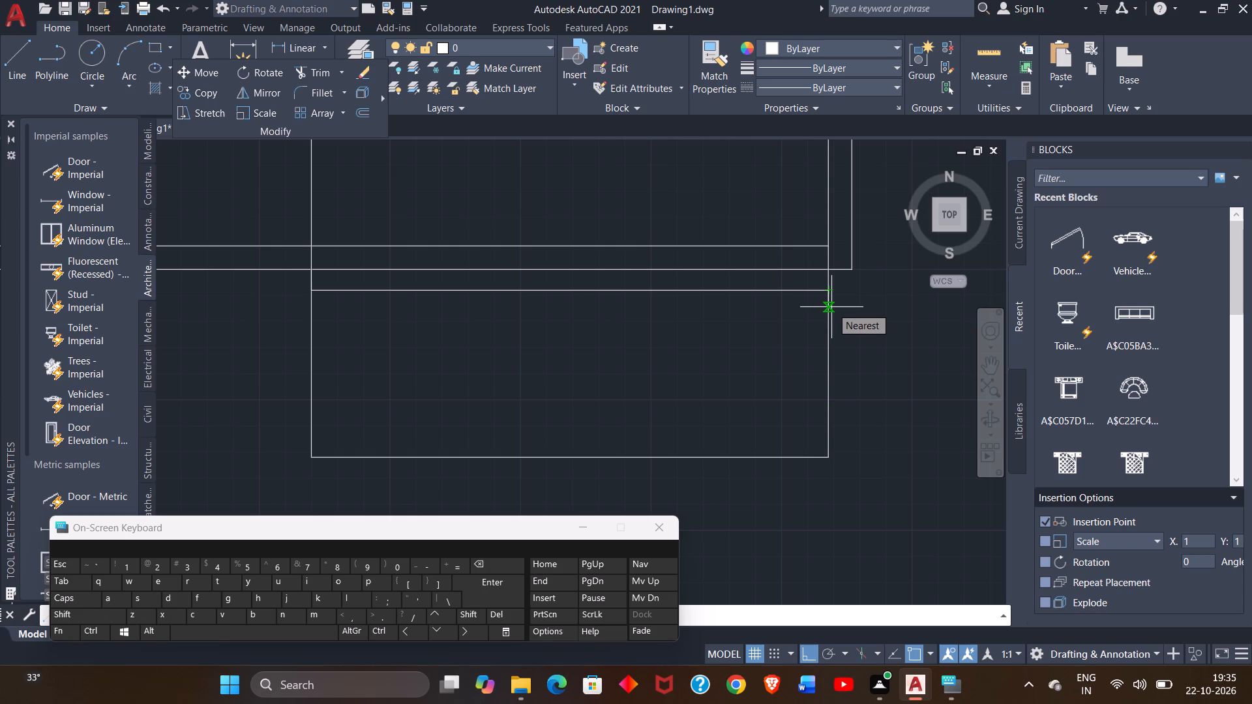
key("8")
key("shift+quotedbl")
key("Return")
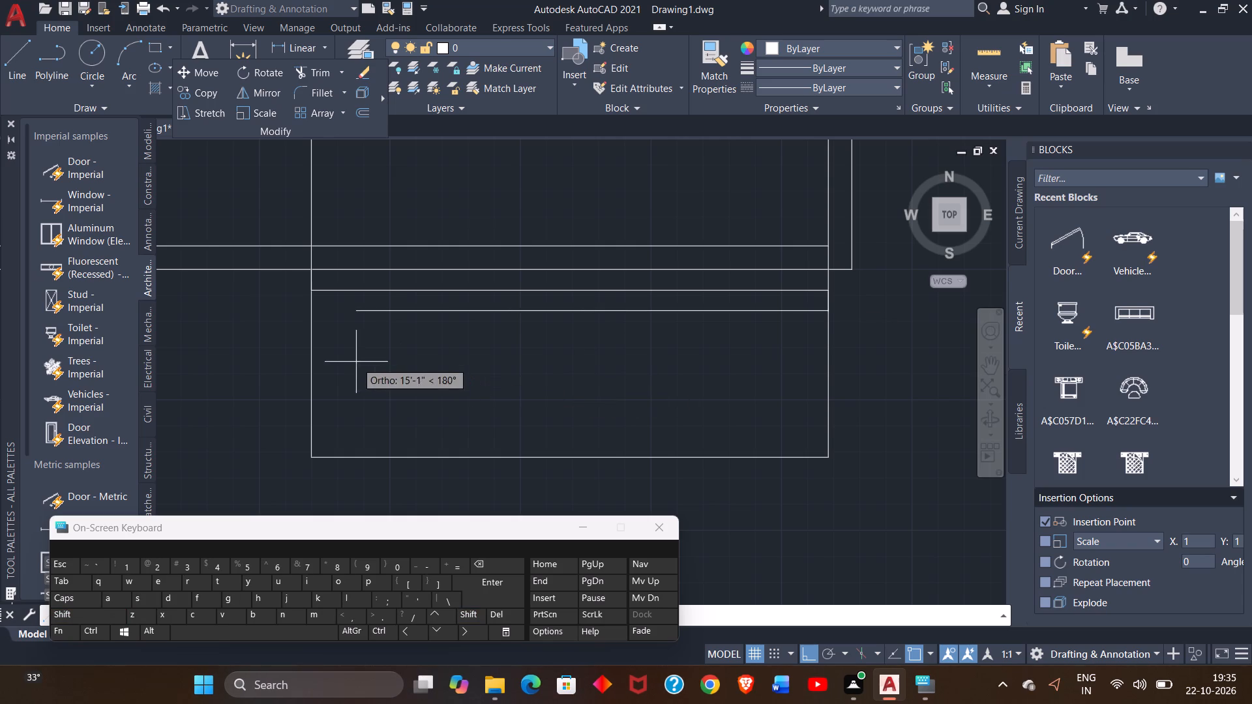
left_click(312, 310)
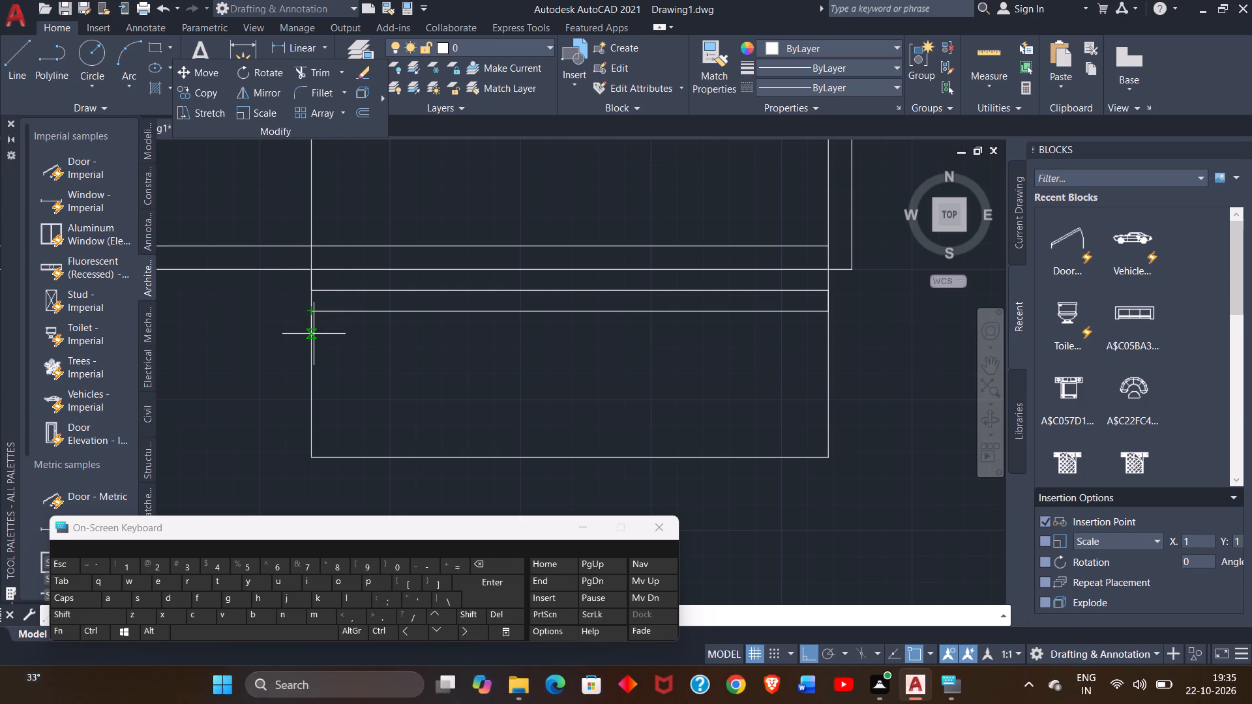
Continue the zigzag line with the third and fourth full-width step lines, each 8" farther south.
key("8")
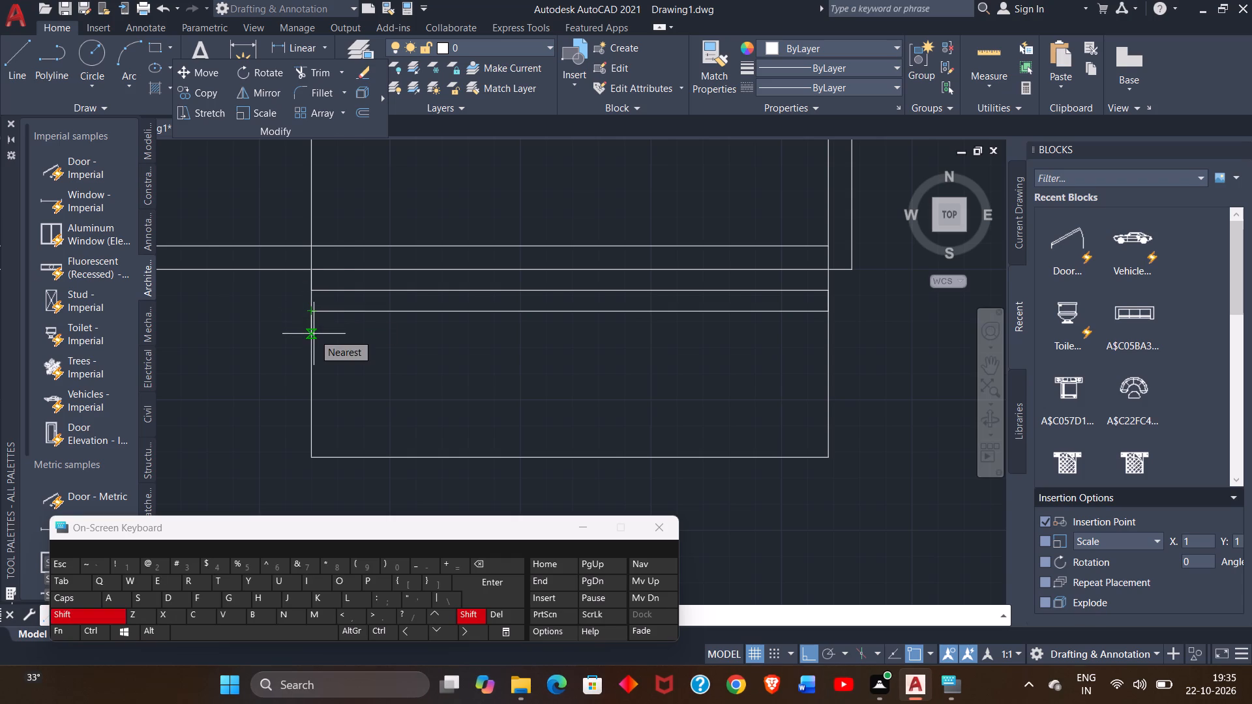
key("shift+quotedbl")
key("Return")
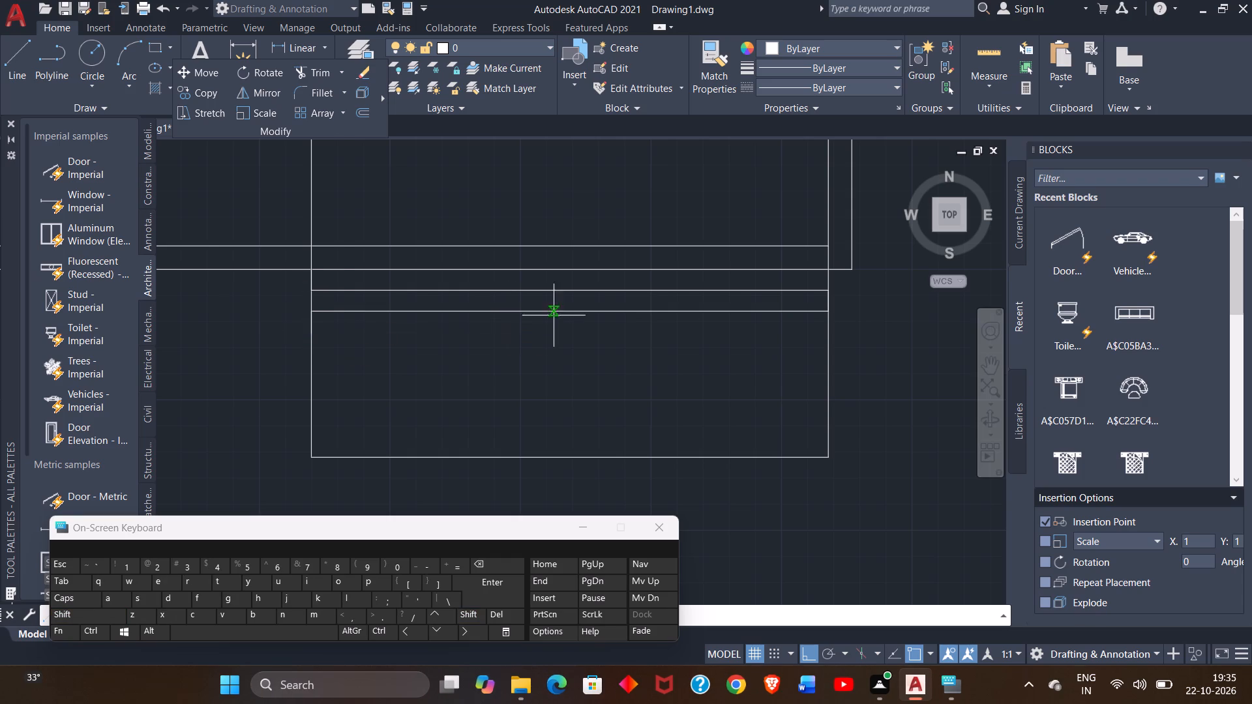
left_click(828, 331)
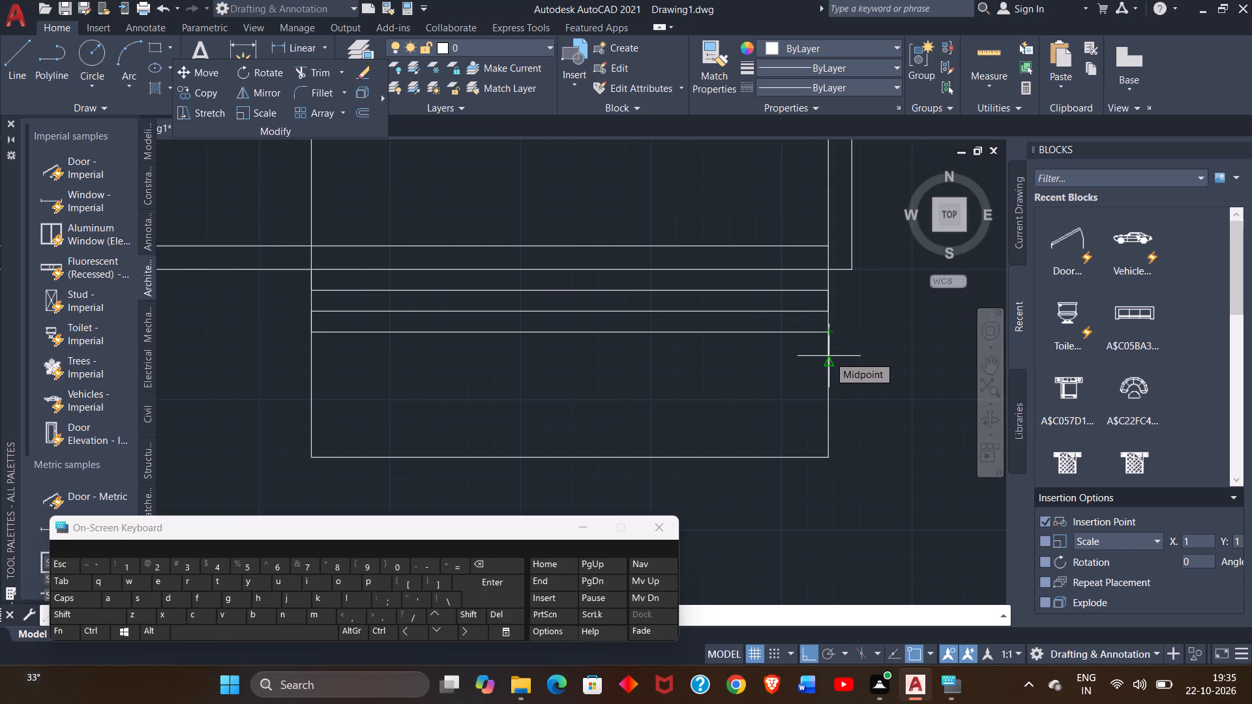
key("8")
key("shift+quotedbl")
key("Return")
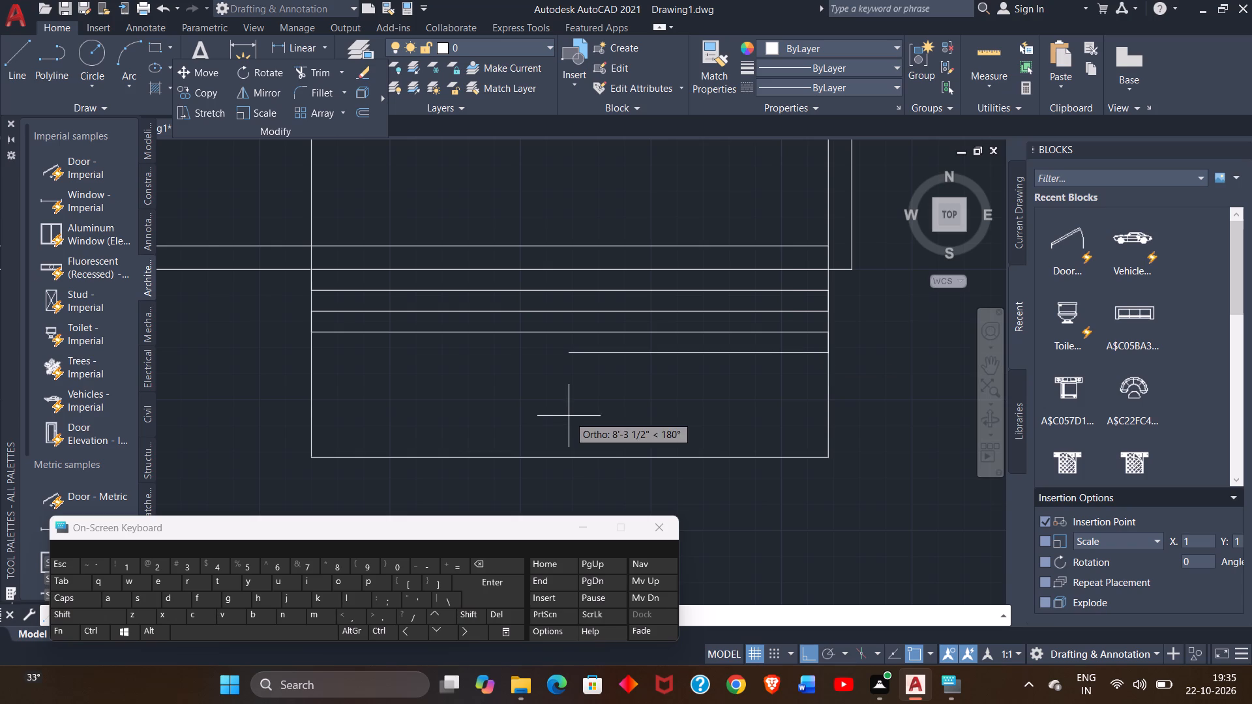
left_click(311, 353)
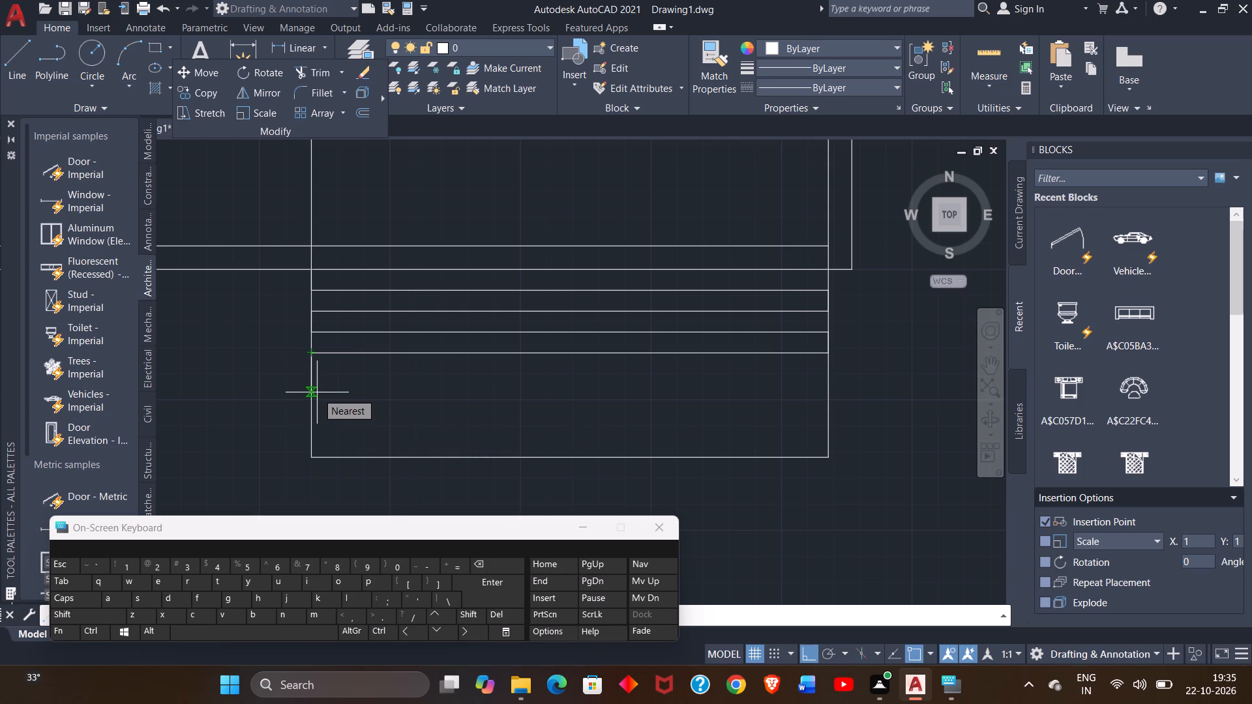
Continue the zigzag line 8" down the projection's west side and east across it for the fifth step line.
scroll(317, 392, "up", 2, "ctrl")
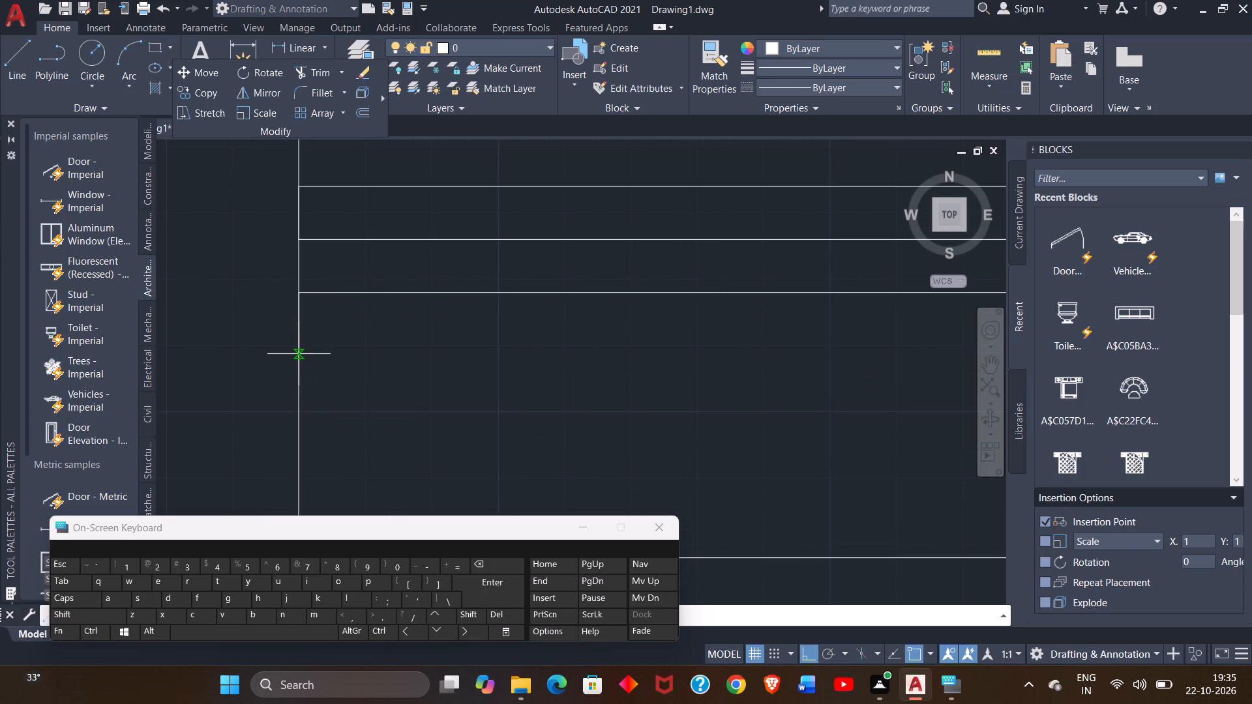
key("8")
key("shift+quotedbl")
key("Return")
scroll(490, 347, "down", 1, "ctrl")
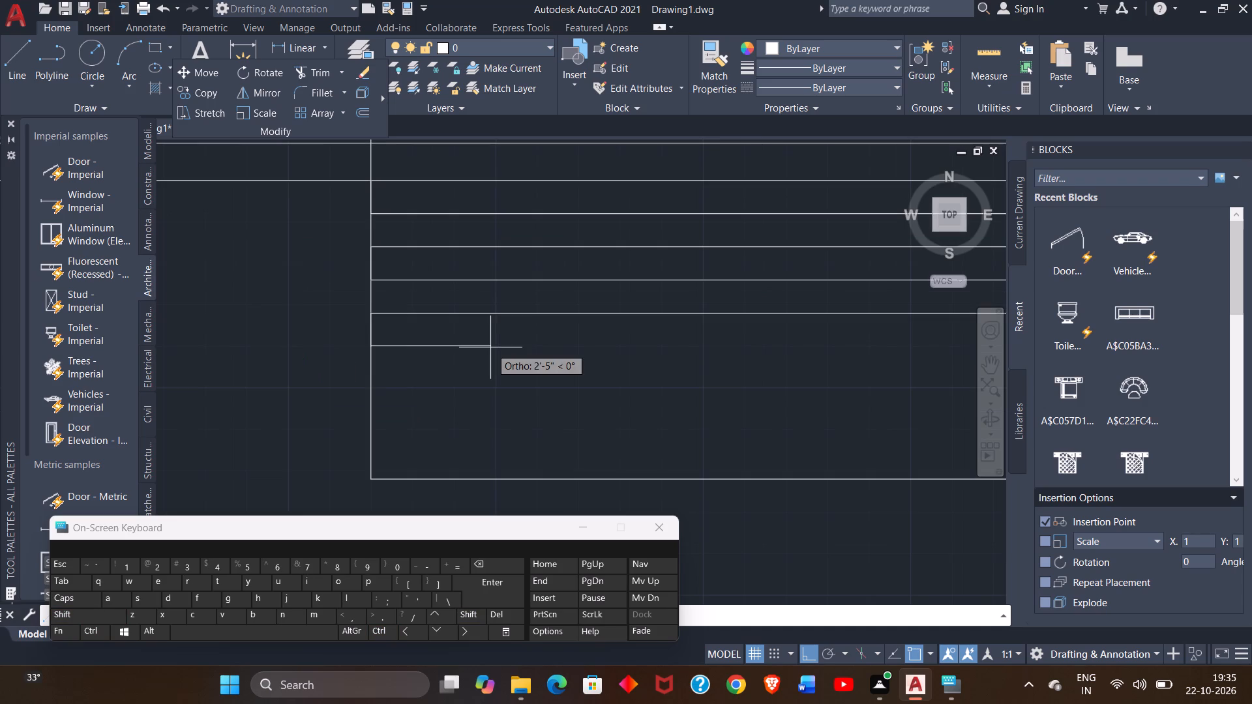
scroll(490, 347, "down", 2, "ctrl")
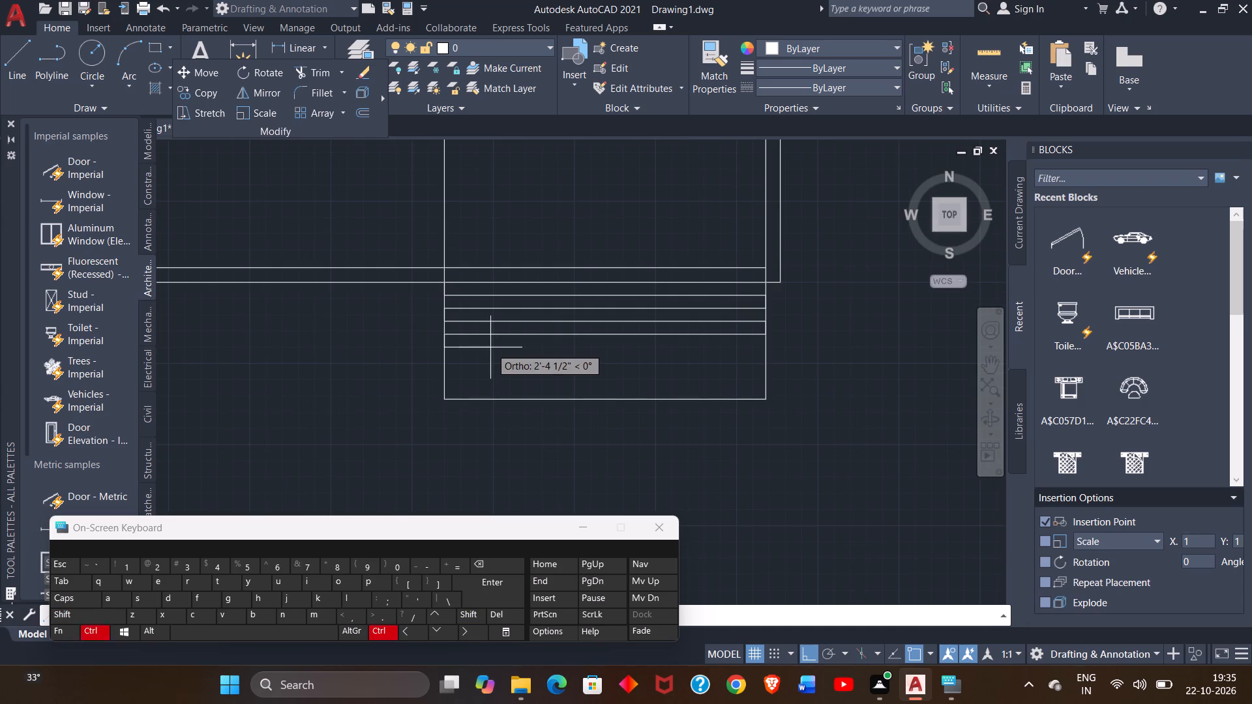
left_click(762, 349)
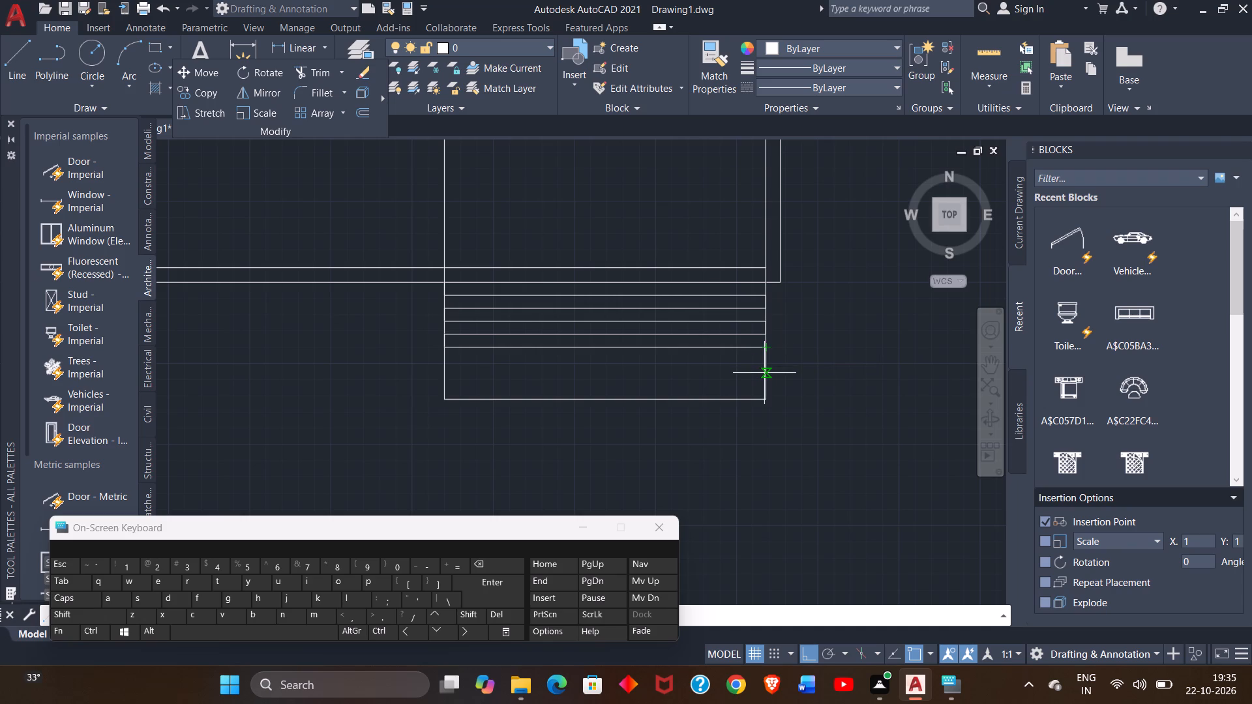
Continue the zigzag line with the sixth and seventh full-width step lines, each 8" farther south.
scroll(764, 373, "up", 1, "ctrl")
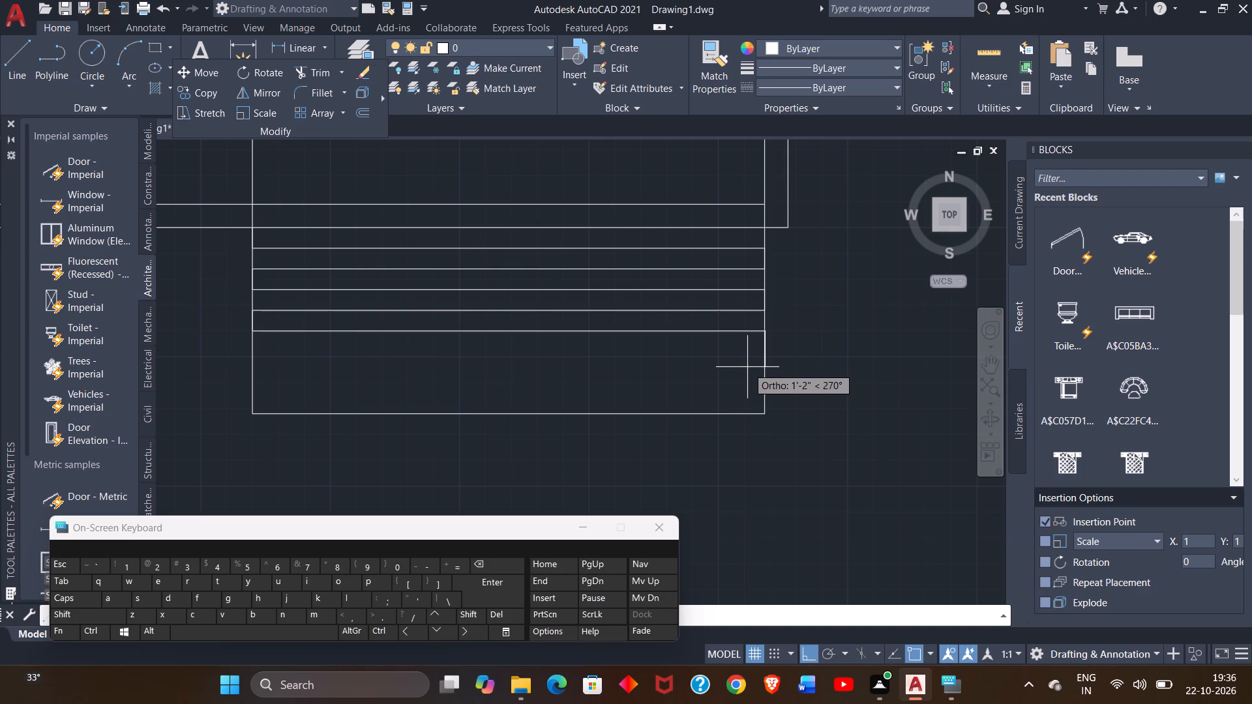
key("8")
key("shift+quotedbl")
key("Return")
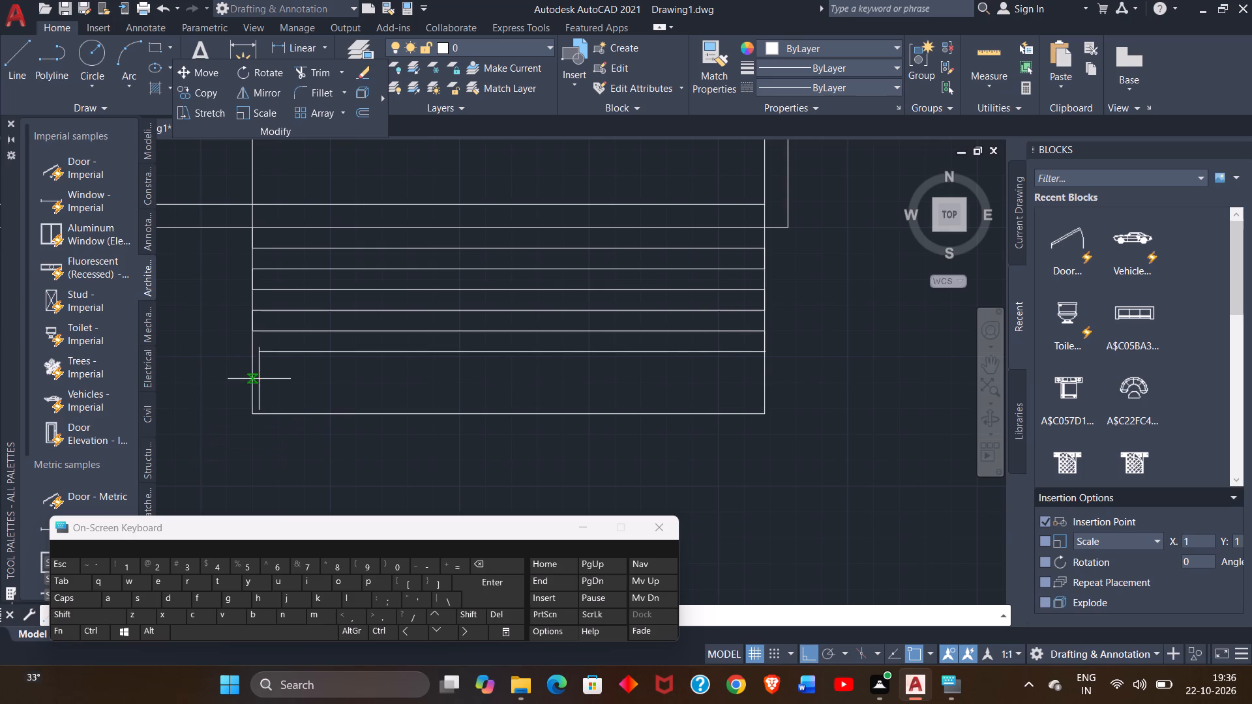
left_click(249, 353)
key("8")
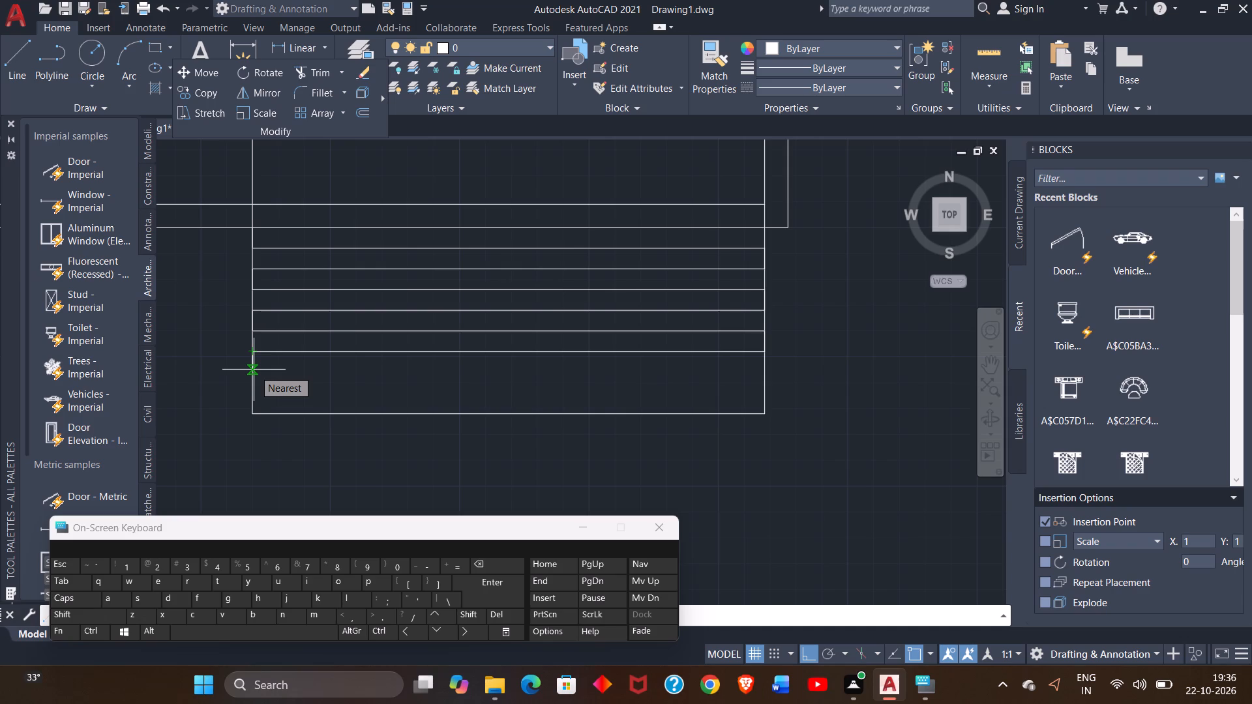
key("shift+quotedbl")
key("Return")
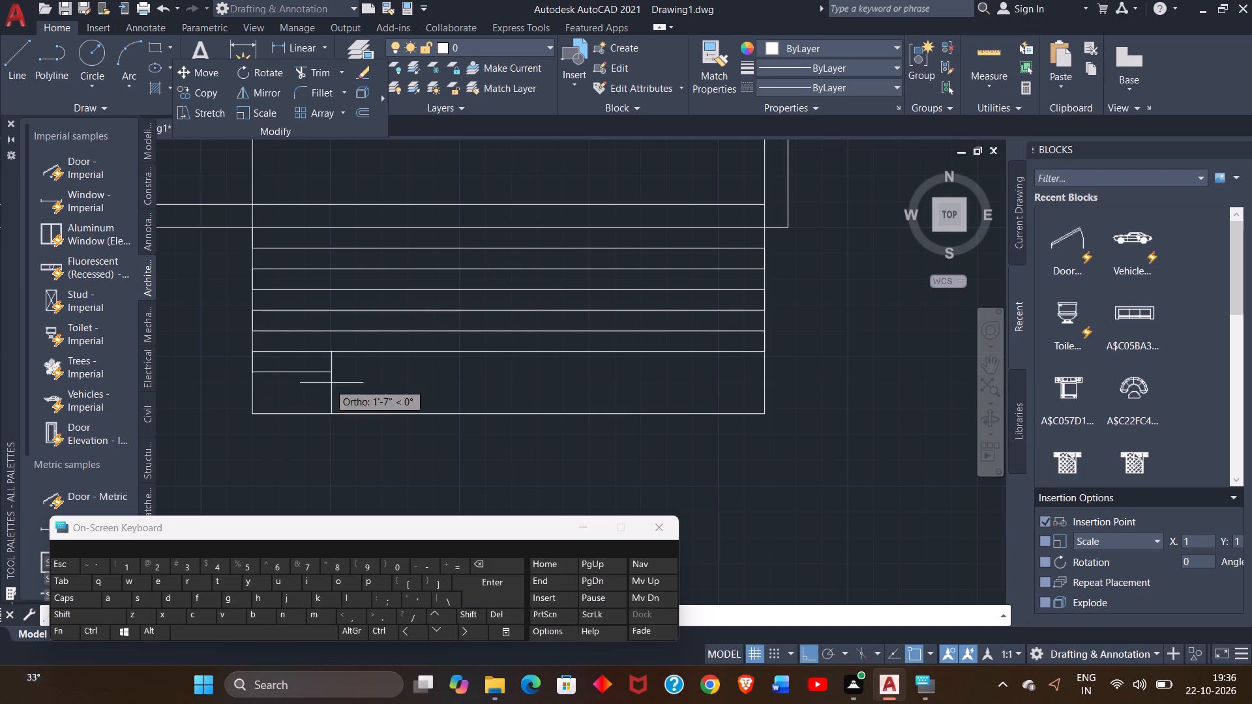
left_click(766, 372)
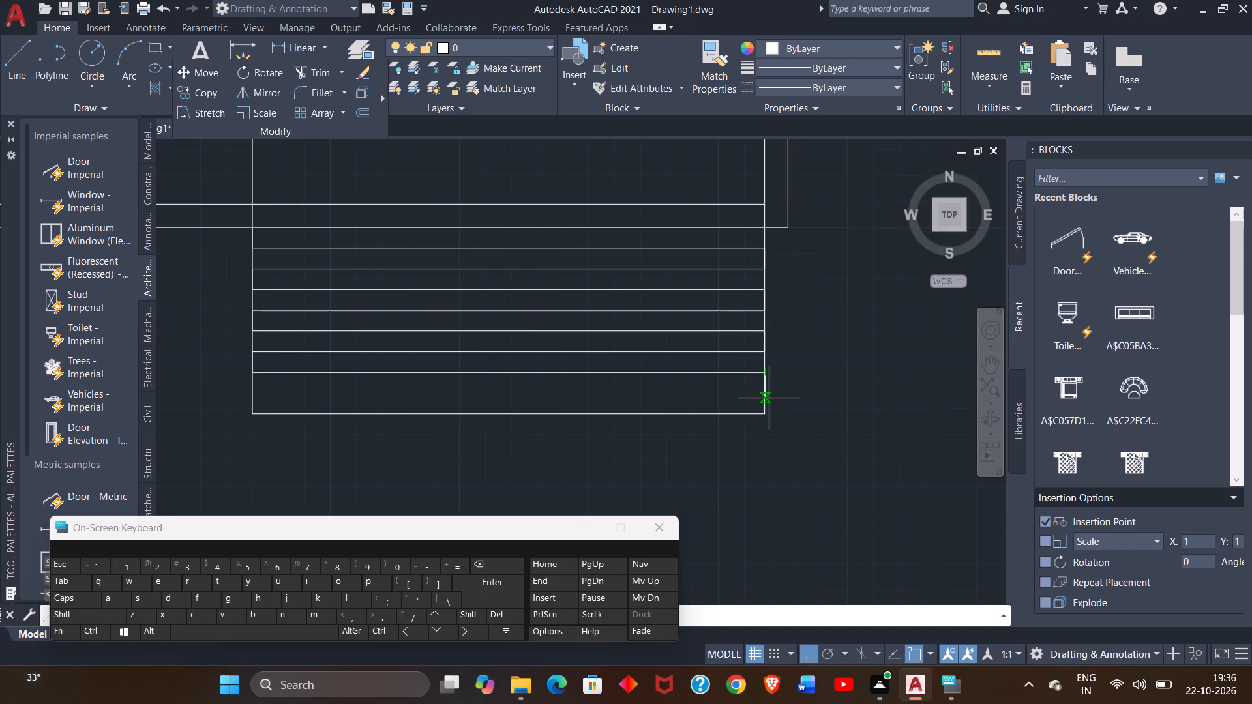
Finish the zigzag line with a 2" drop along the east side and a closing line west across the projection.
scroll(769, 398, "up", 3, "ctrl")
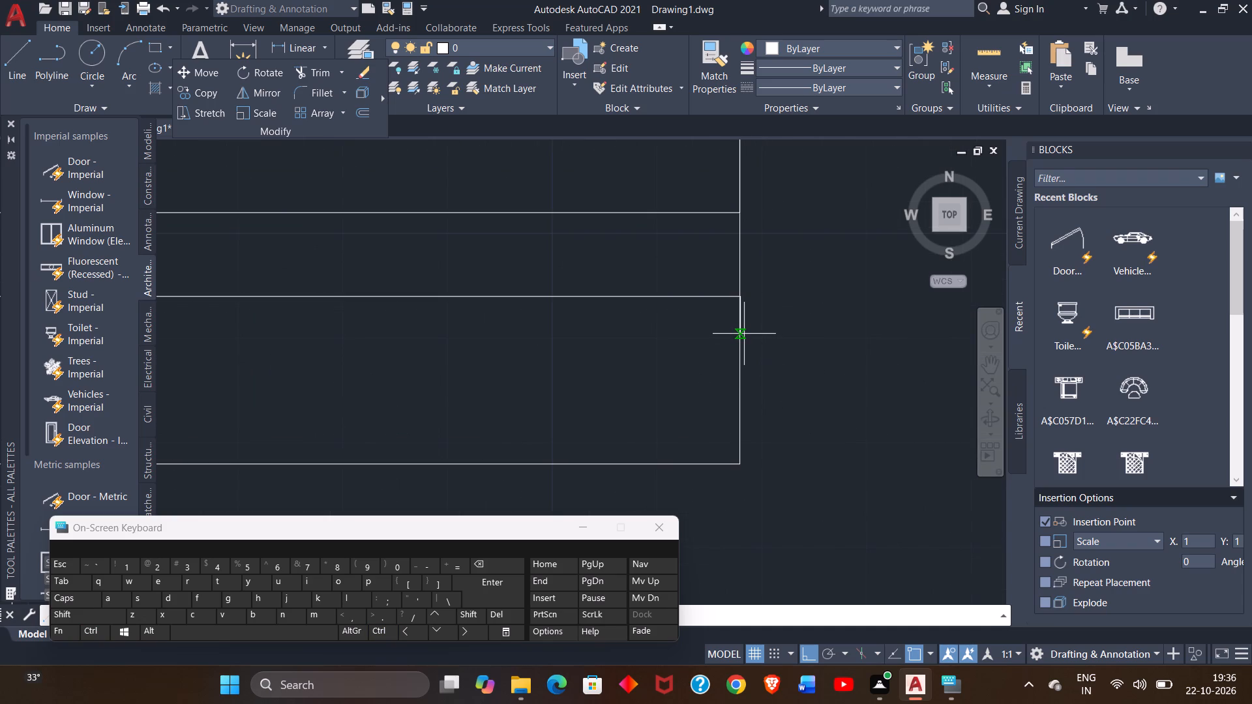
scroll(744, 334, "down", 2, "ctrl")
scroll(744, 334, "up", 1, "ctrl")
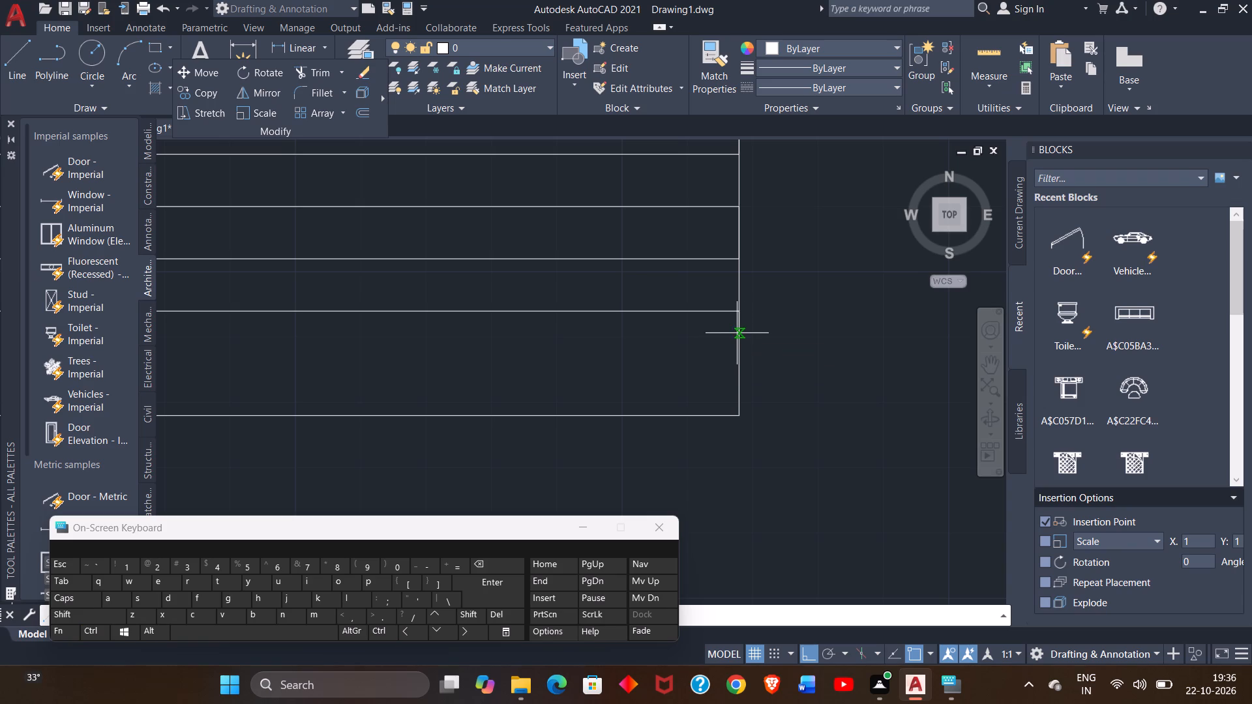
key("2")
key("shift+quotedbl")
key("Return")
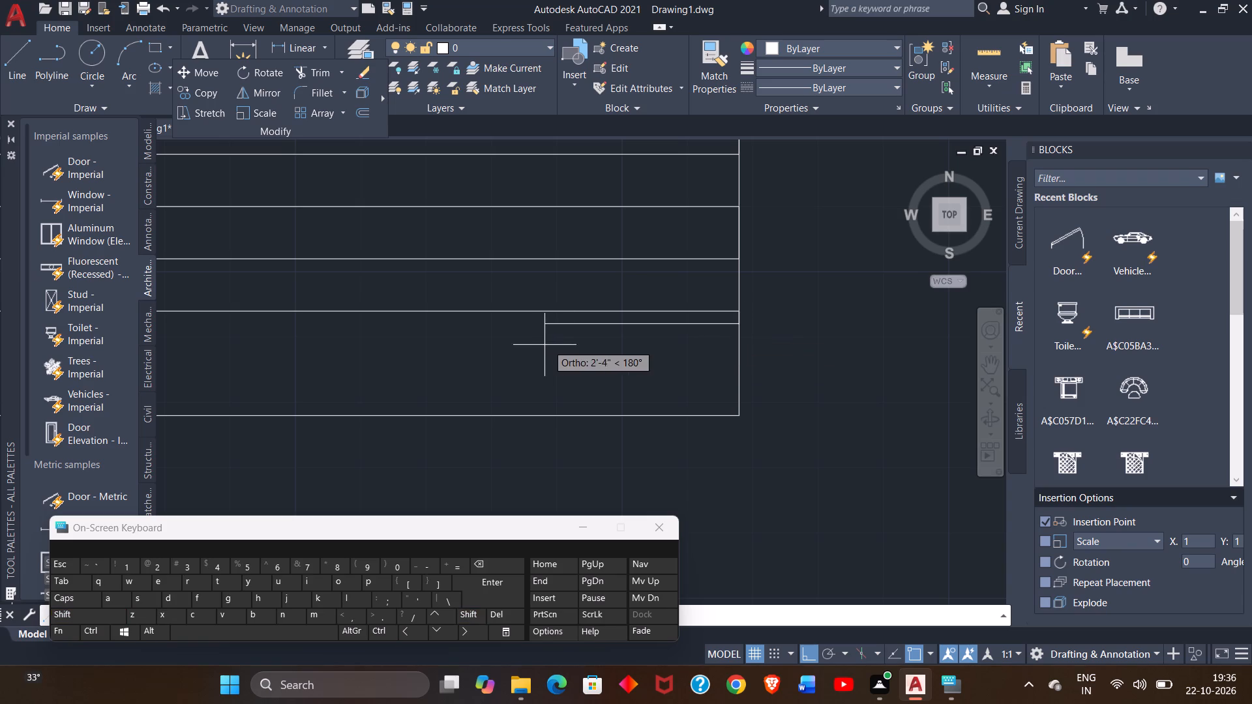
scroll(540, 343, "down", 3, "ctrl")
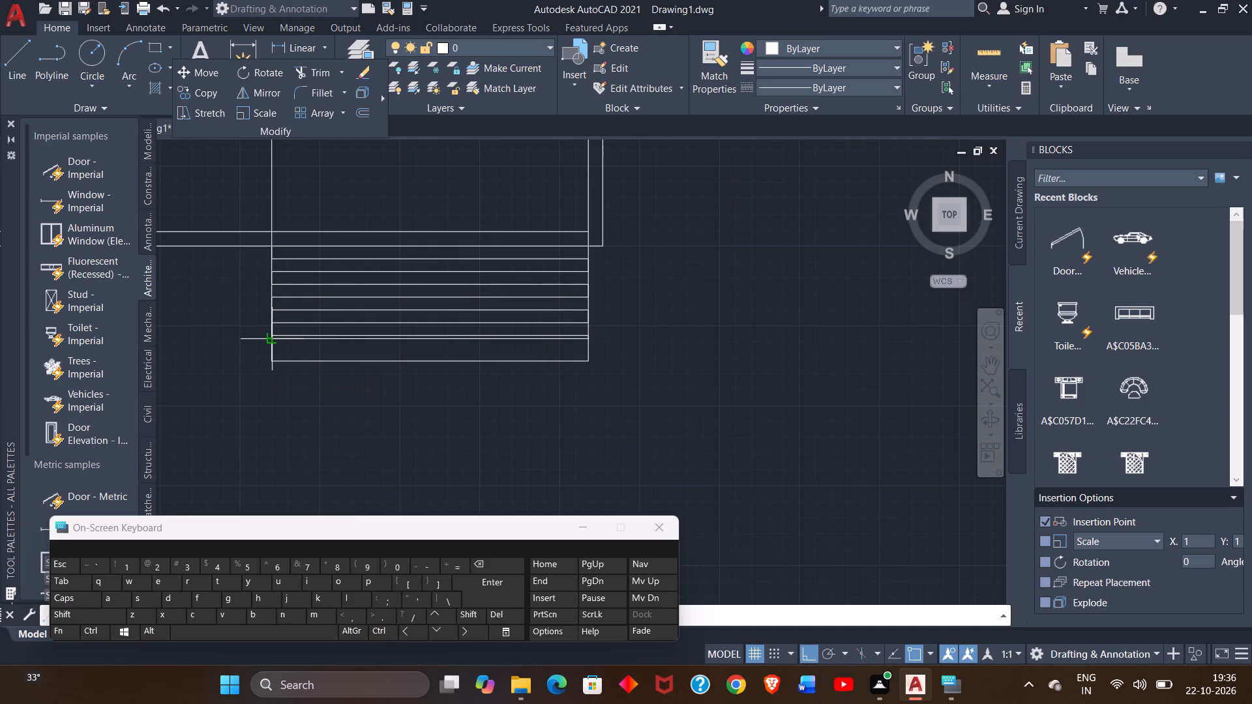
left_click(275, 339)
right_click(245, 342)
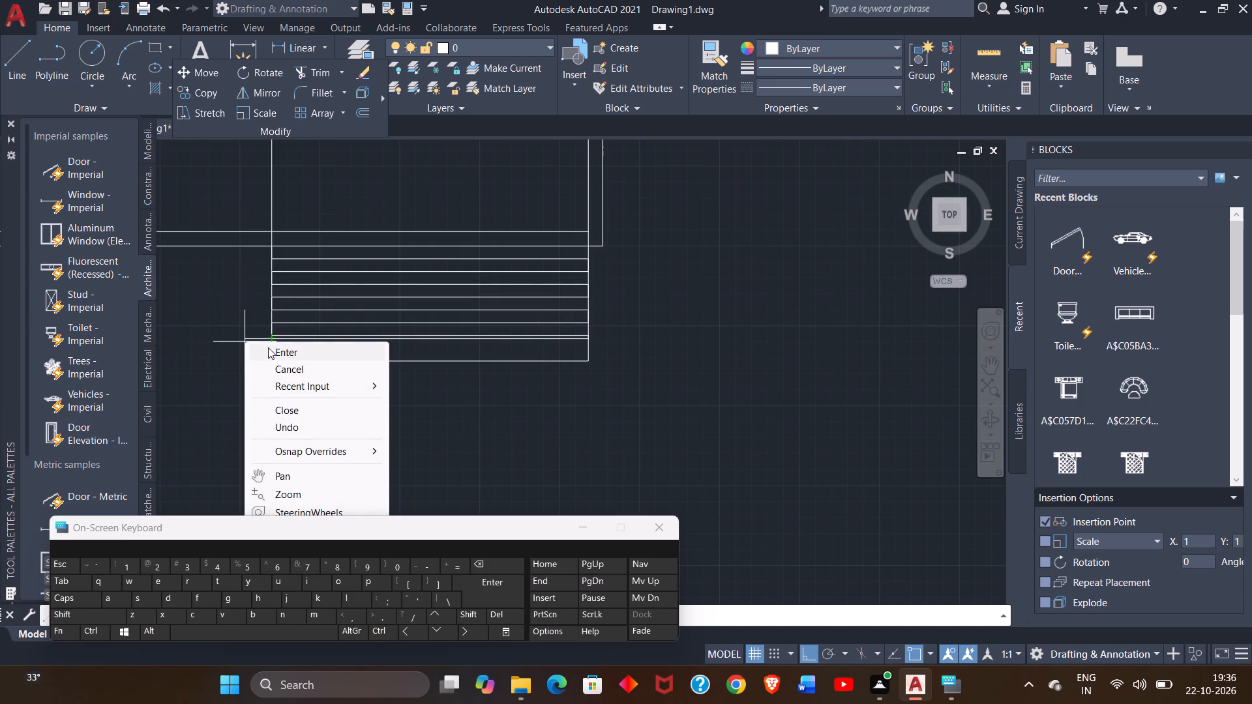
left_click(271, 347)
Trim away the projection outline's west side below the final 2" line and its old south edge.
scroll(271, 347, "up", 2, "ctrl")
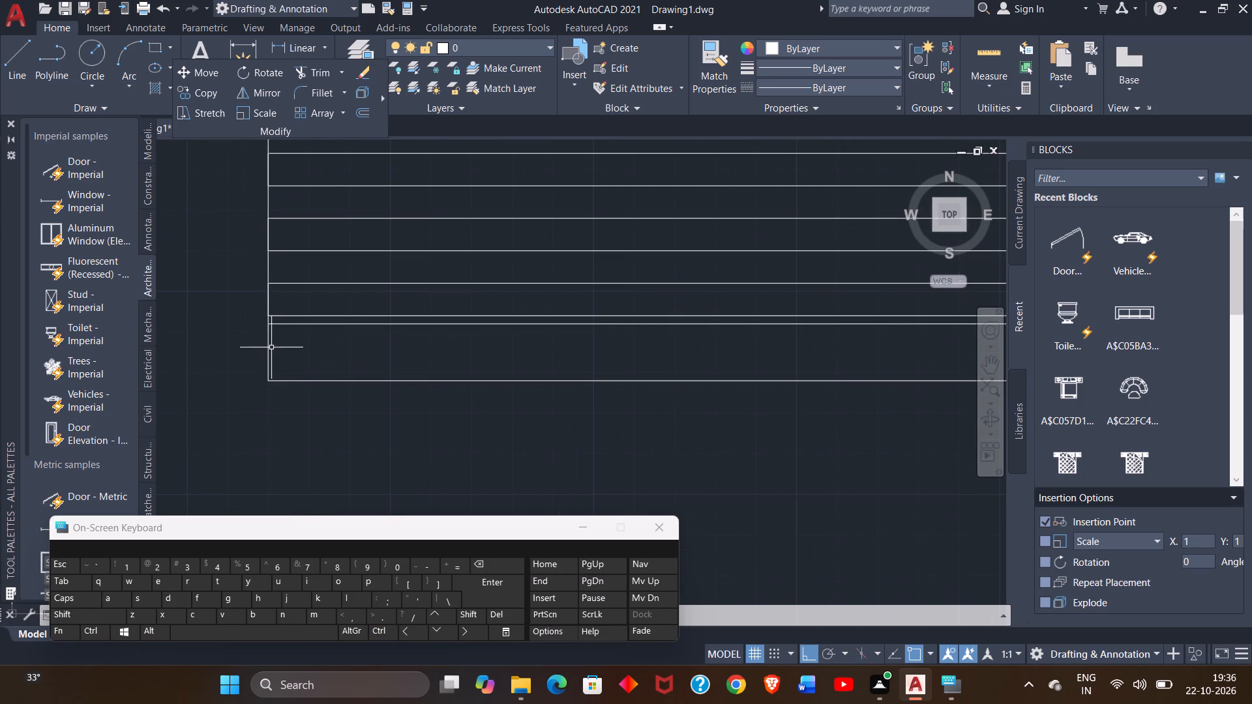
left_click(315, 78)
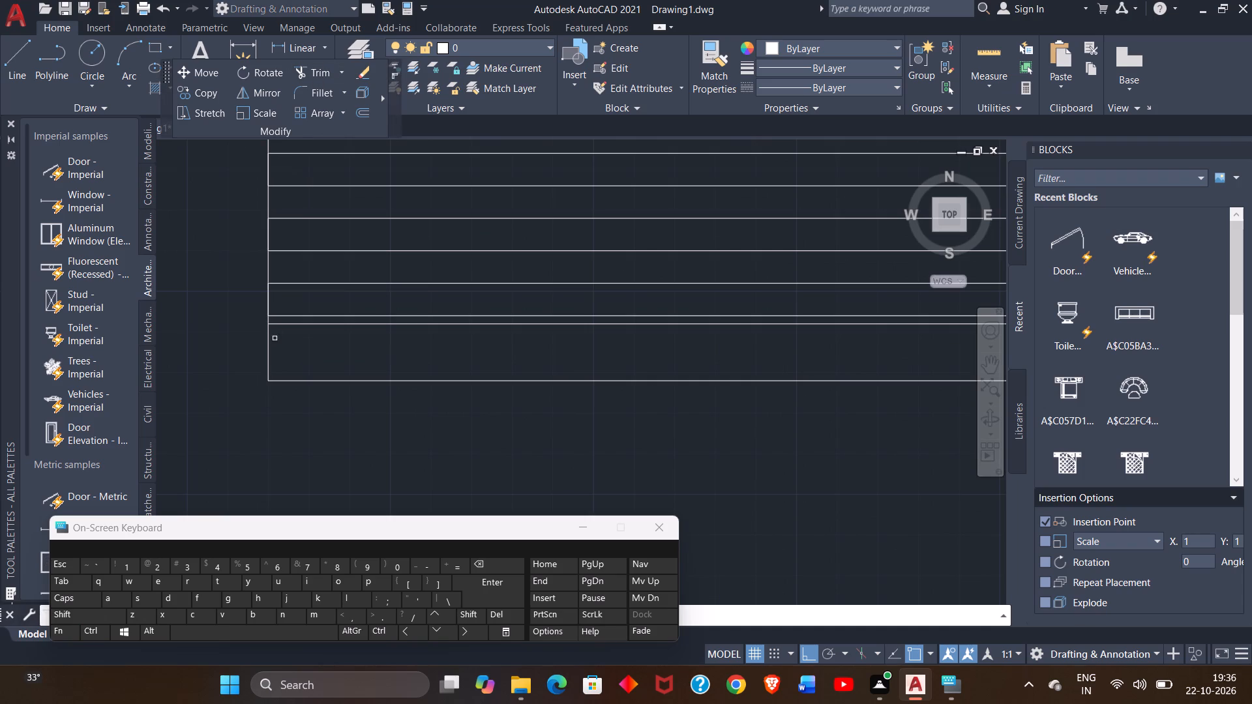
left_click(267, 355)
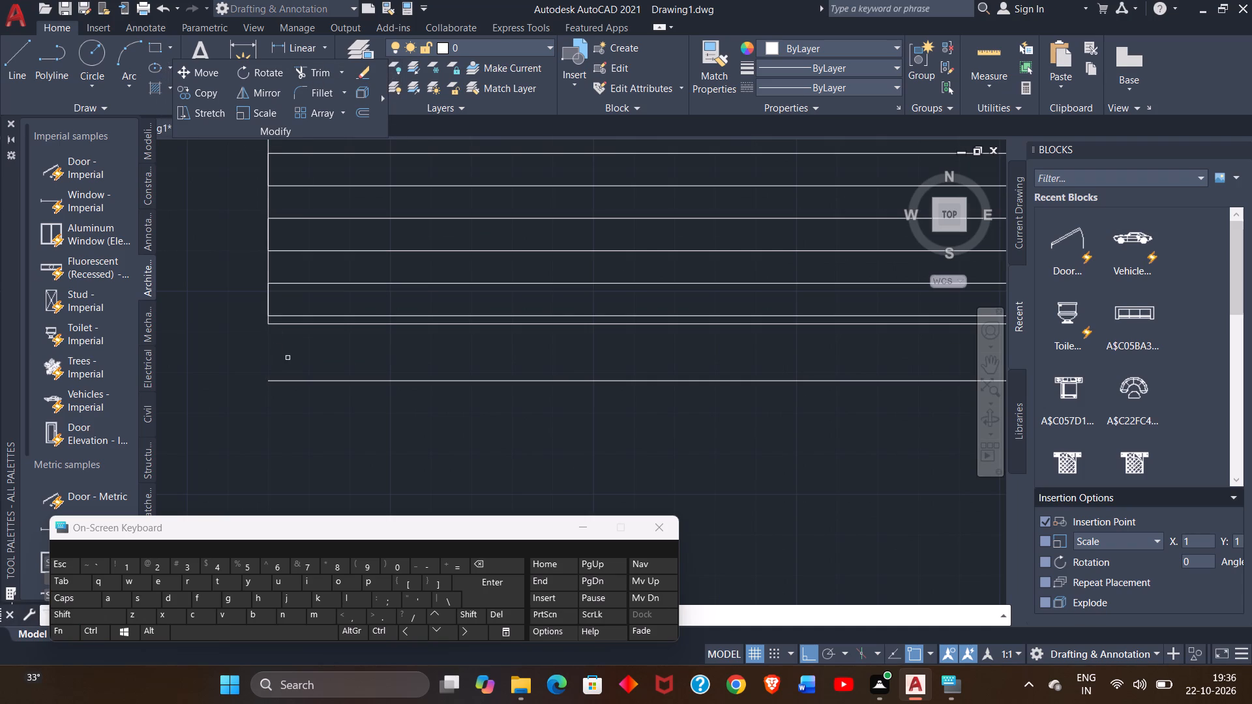
left_click(312, 381)
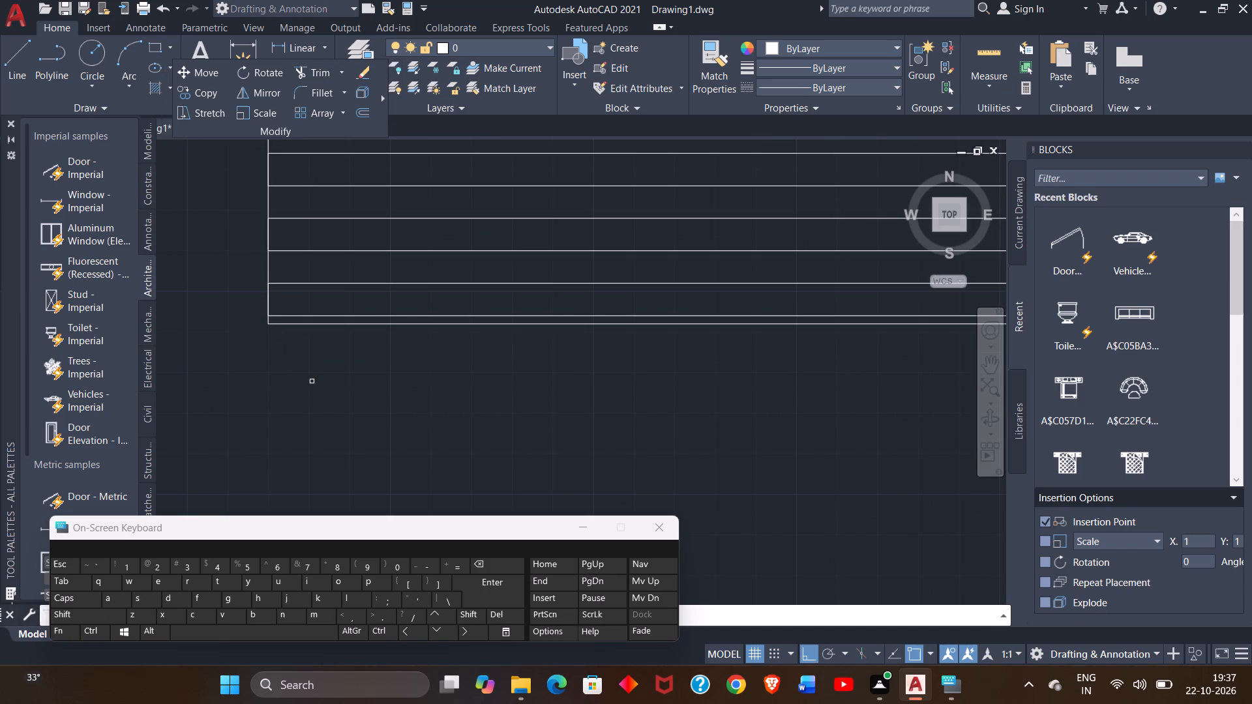
scroll(312, 381, "down", 2, "ctrl")
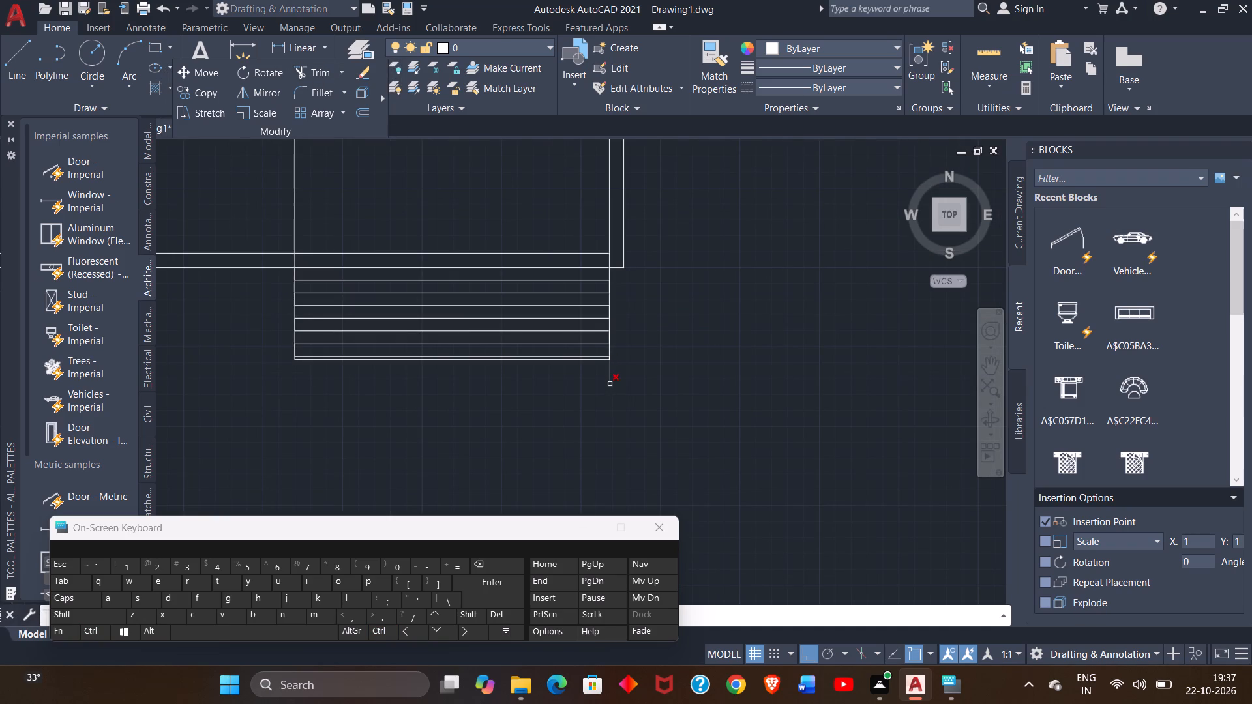
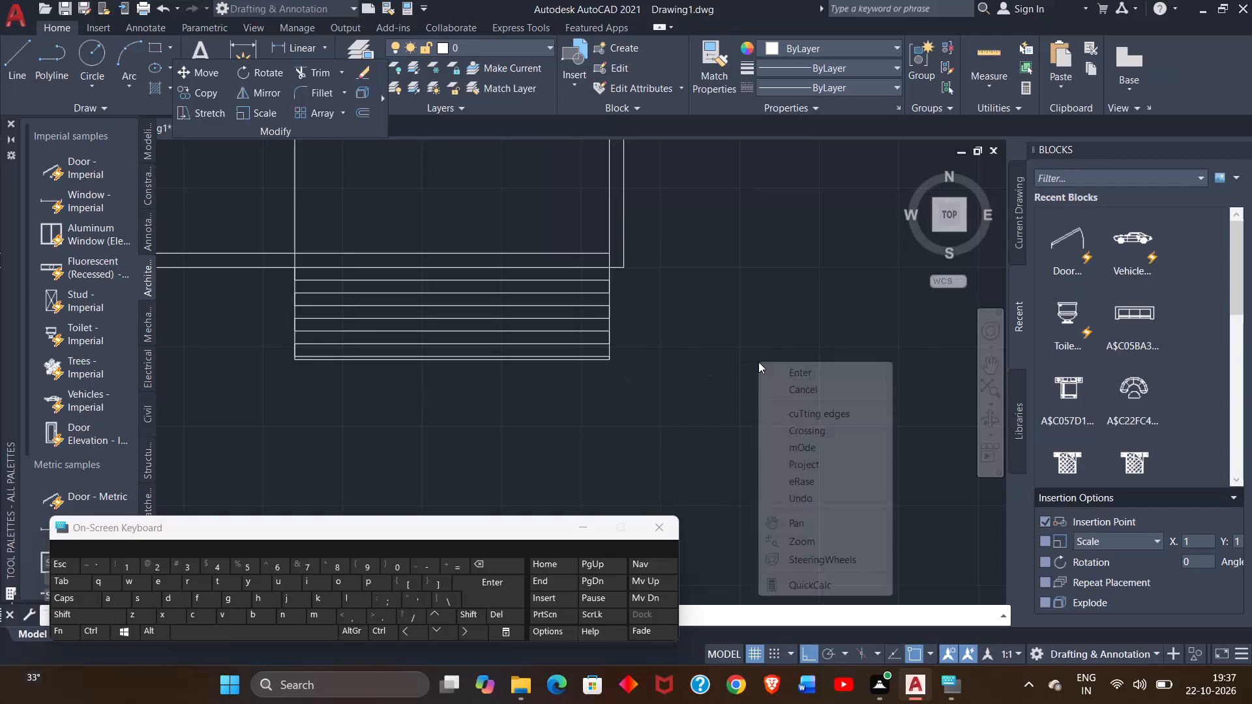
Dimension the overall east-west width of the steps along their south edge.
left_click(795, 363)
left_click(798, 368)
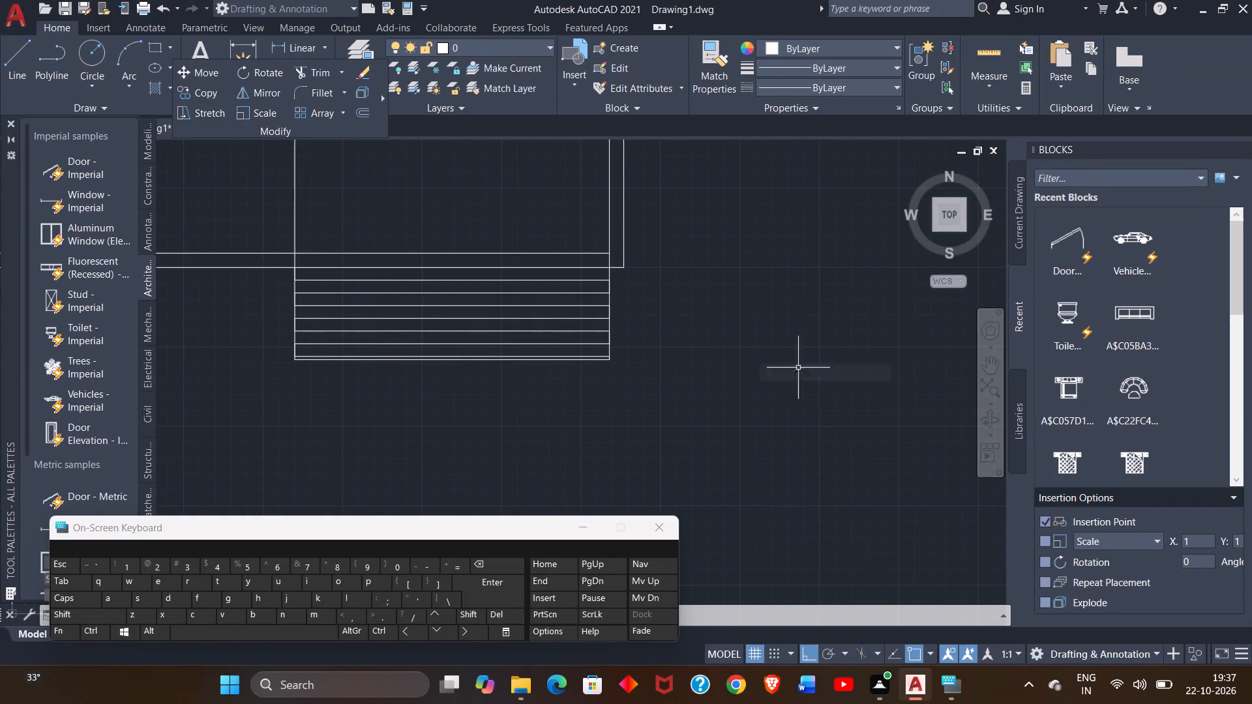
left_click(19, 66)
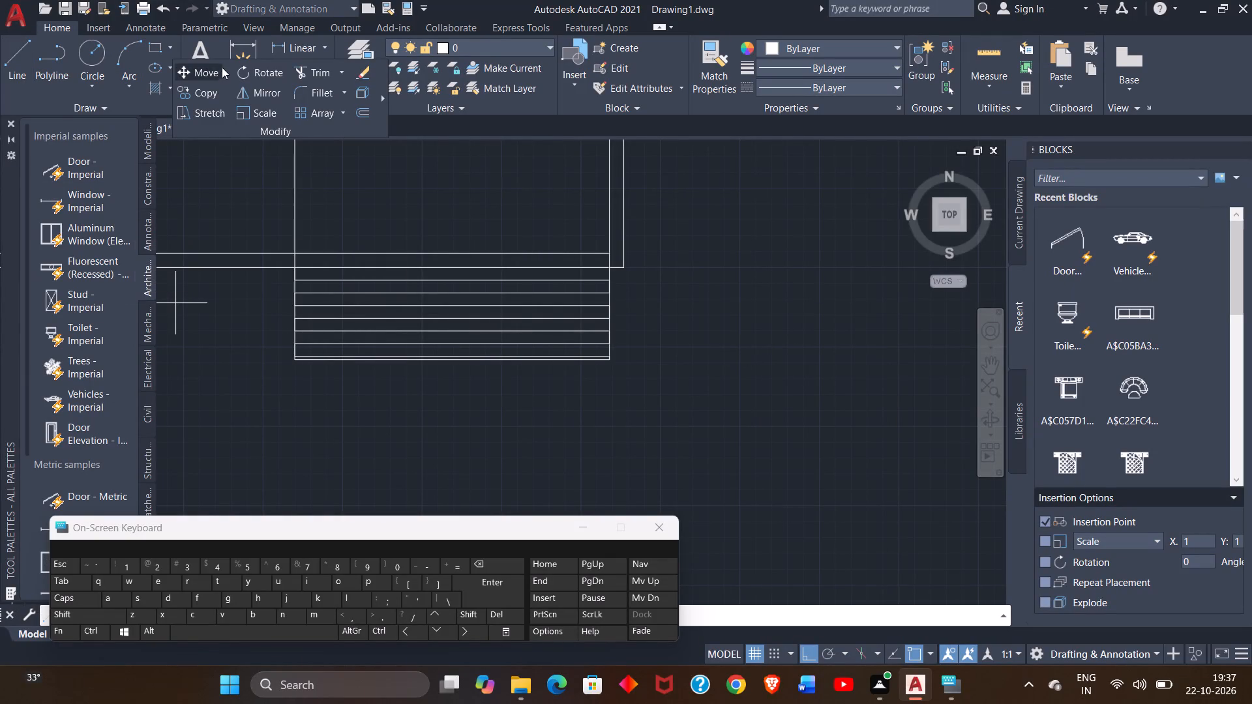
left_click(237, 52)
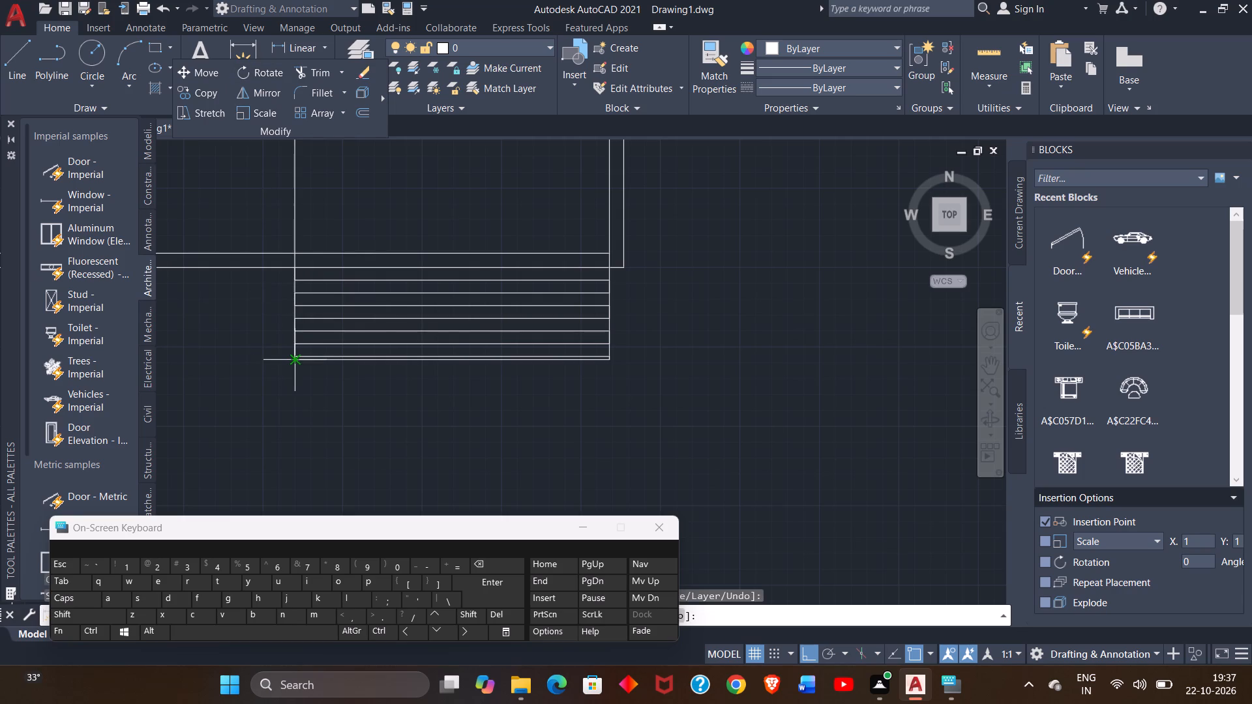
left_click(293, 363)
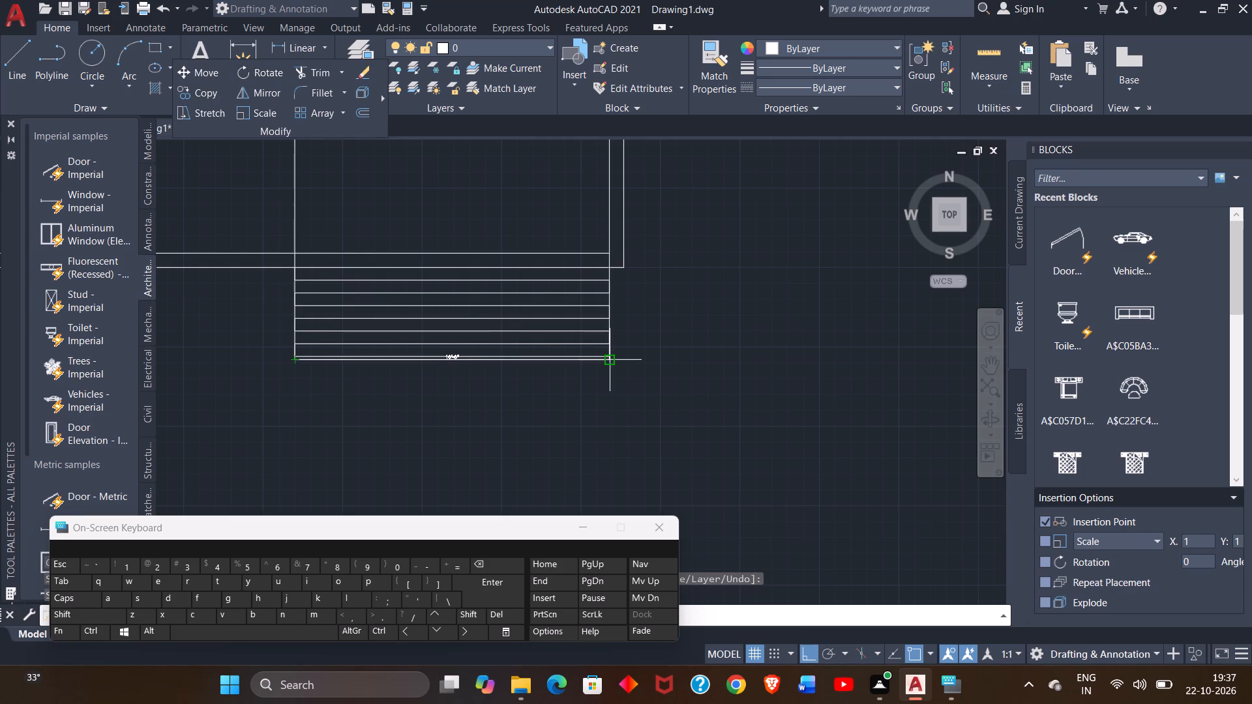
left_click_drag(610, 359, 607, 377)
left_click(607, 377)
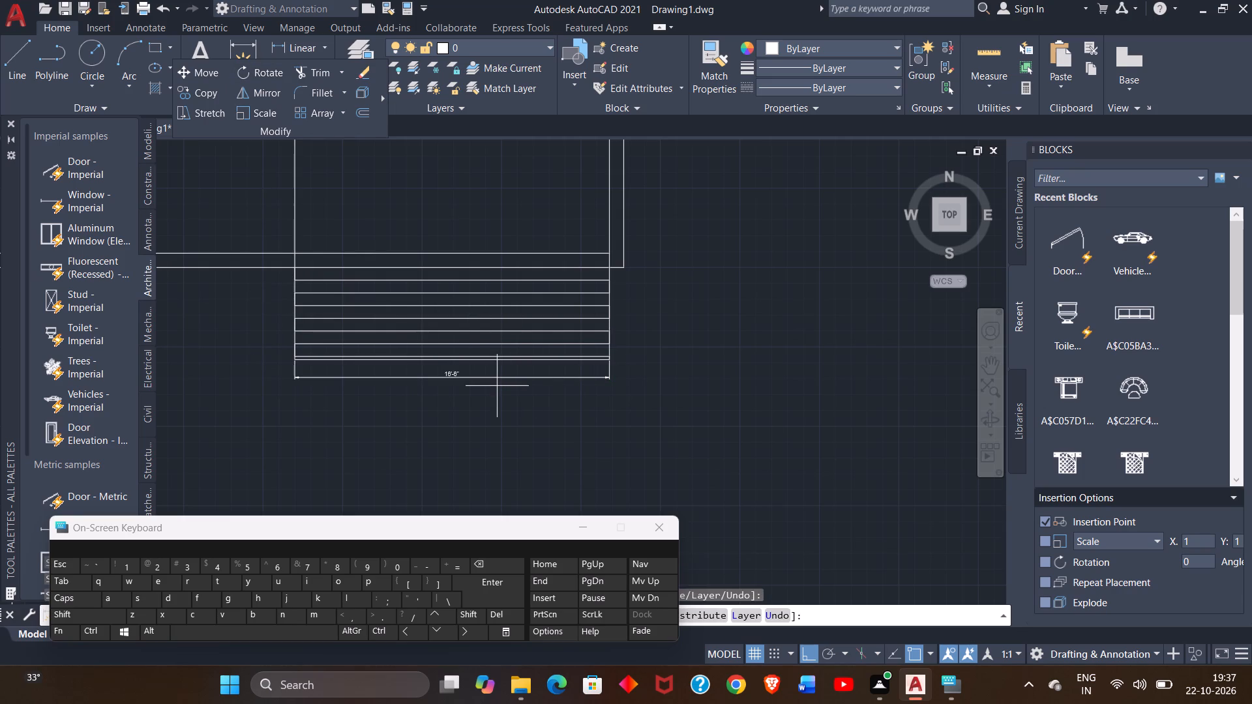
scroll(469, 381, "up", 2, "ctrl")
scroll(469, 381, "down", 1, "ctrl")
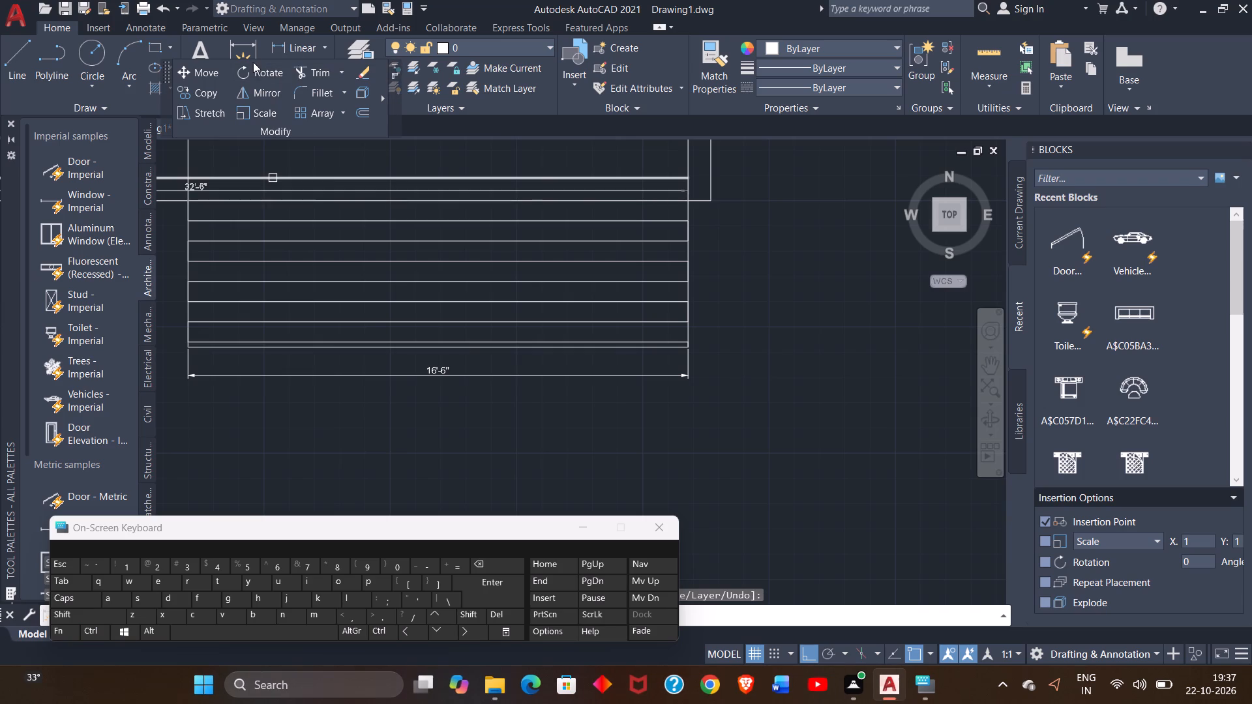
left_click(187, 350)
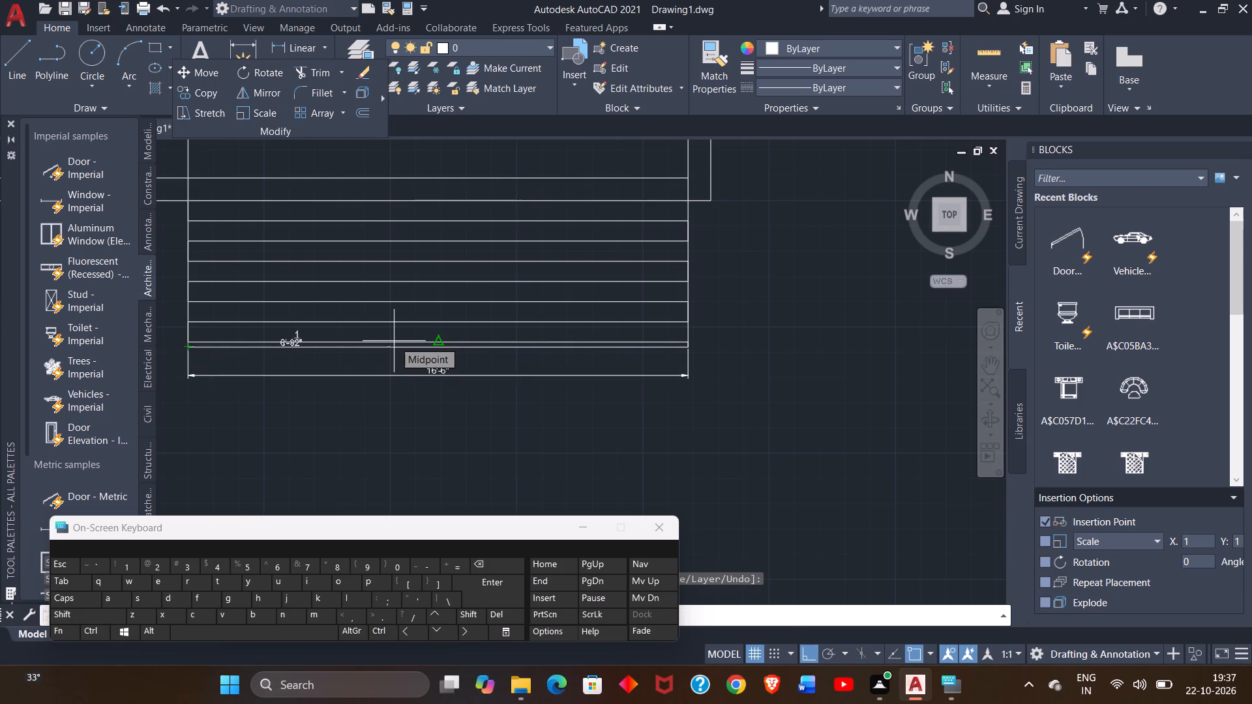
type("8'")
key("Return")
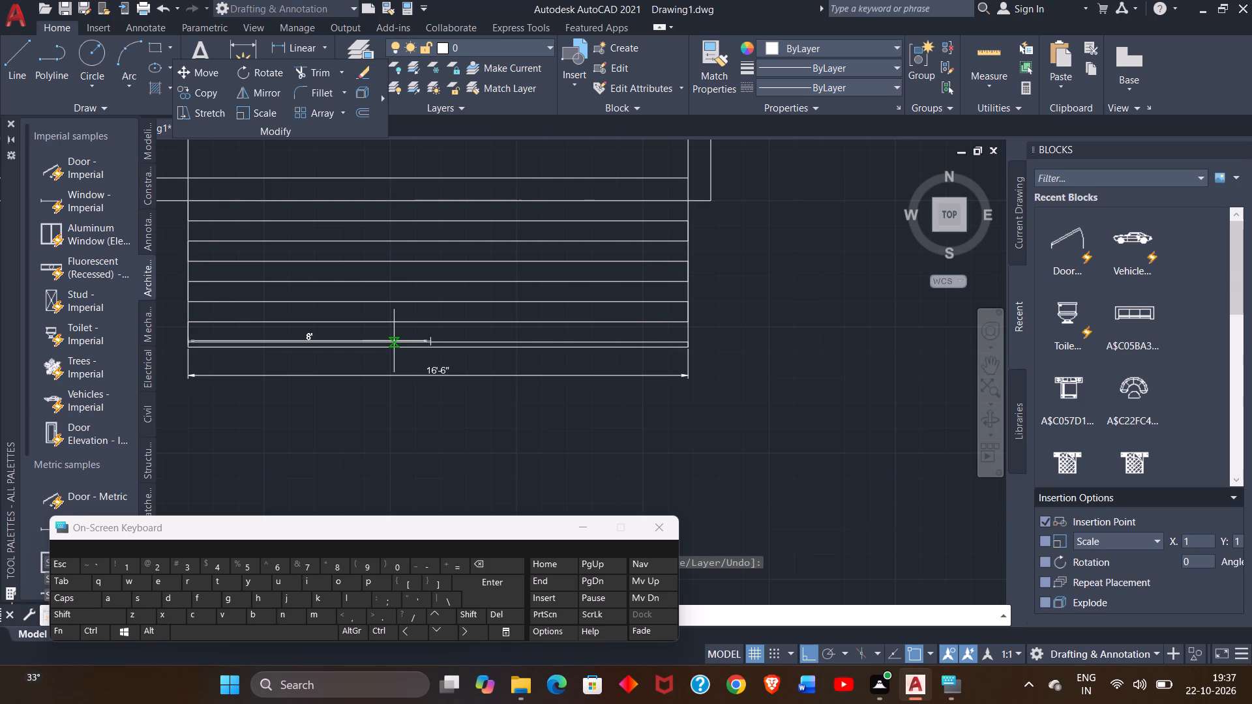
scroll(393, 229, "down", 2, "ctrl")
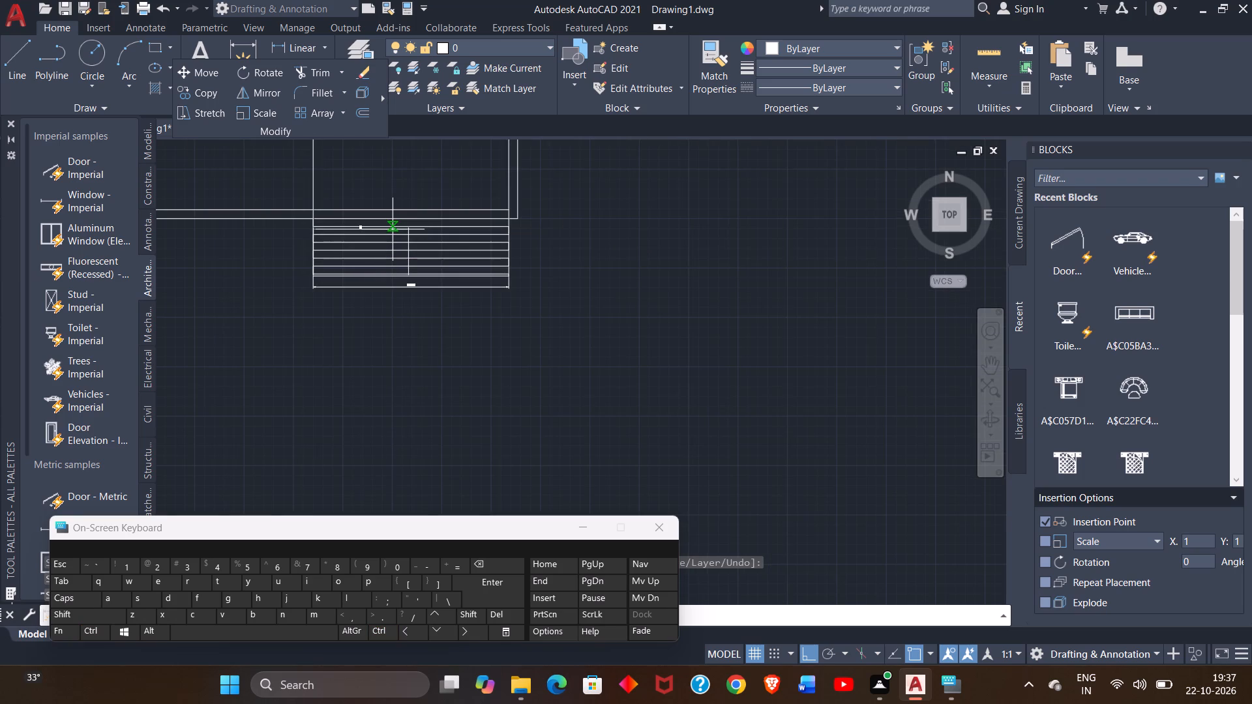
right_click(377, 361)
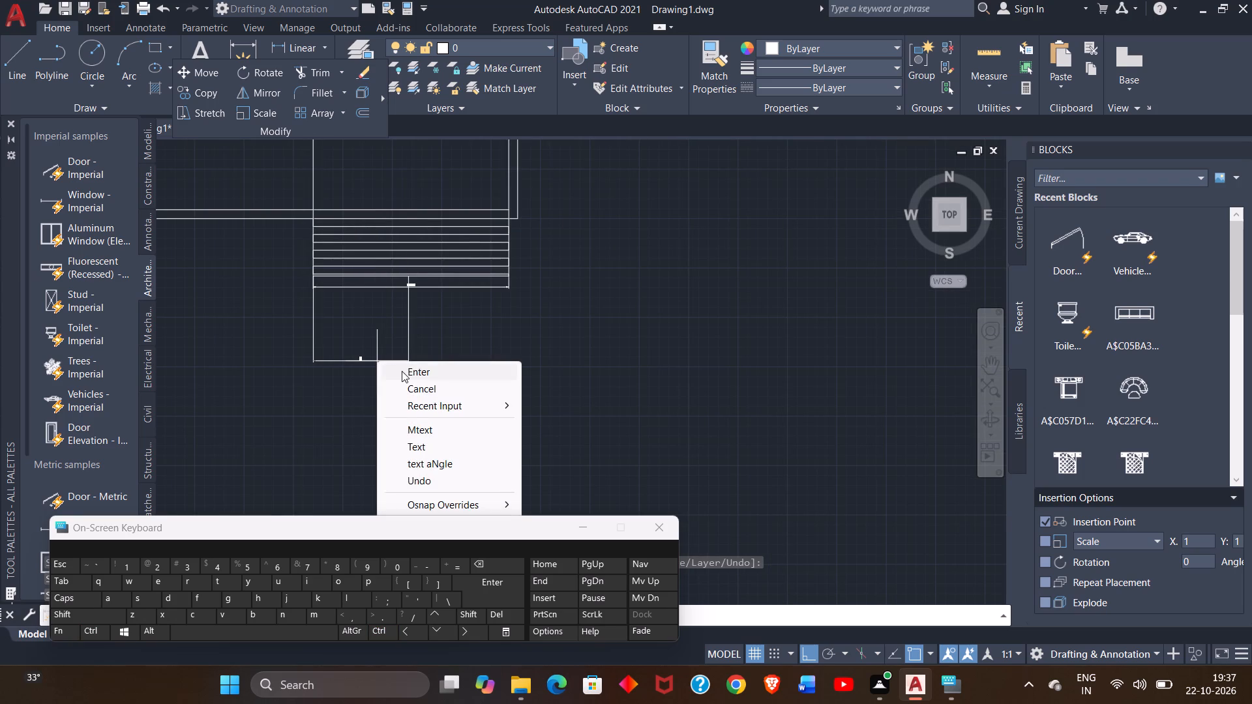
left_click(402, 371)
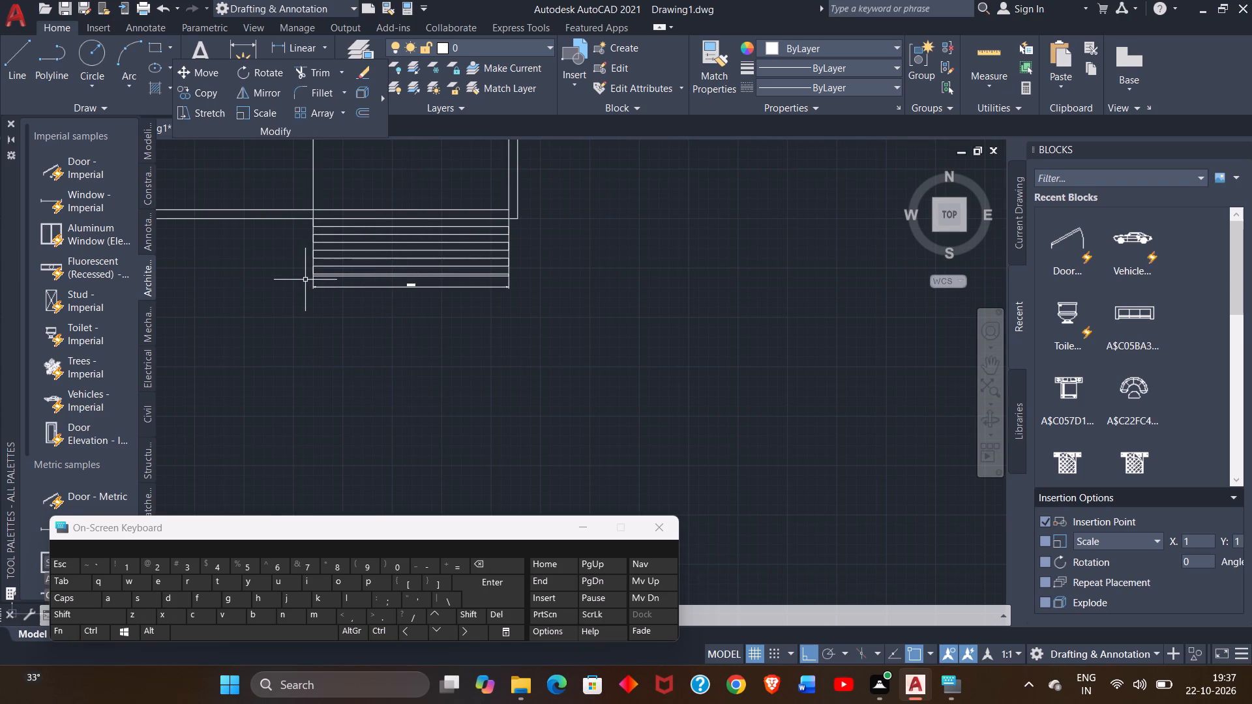
Draw a line 8' east from the steps' southwest corner along the south edge, continuing north to the south wall's inner line.
left_click(16, 81)
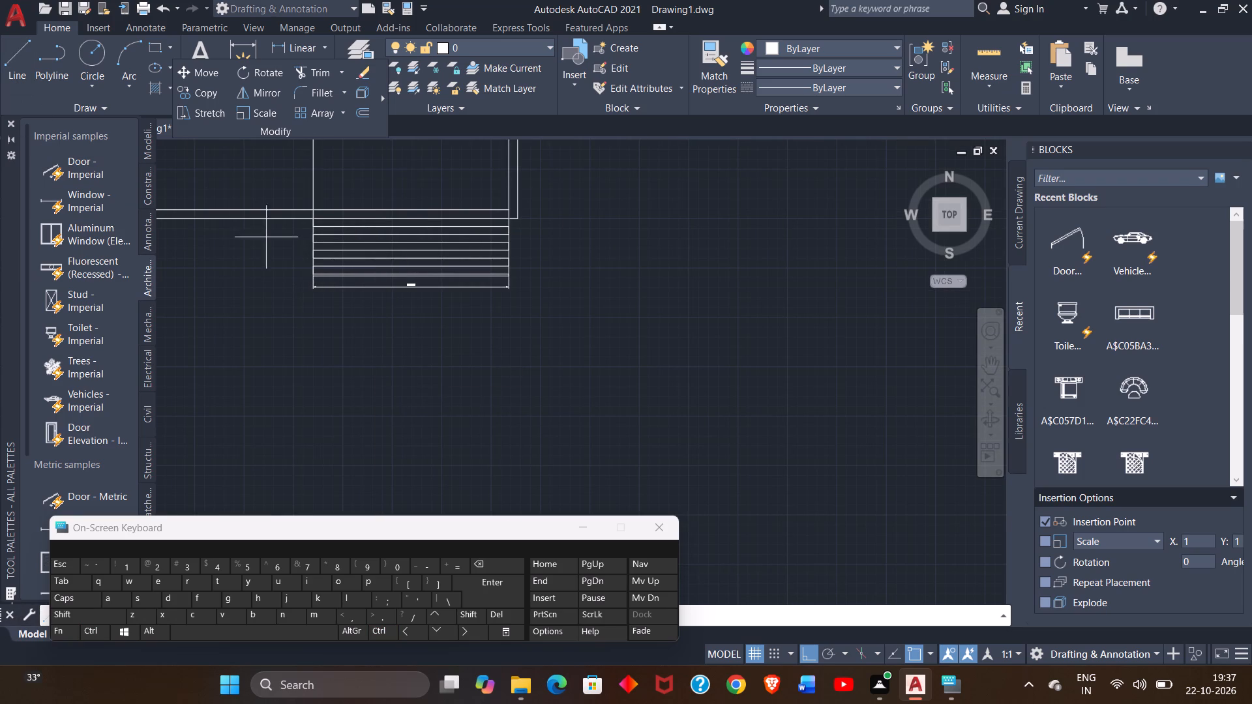
scroll(287, 262, "up", 1, "ctrl")
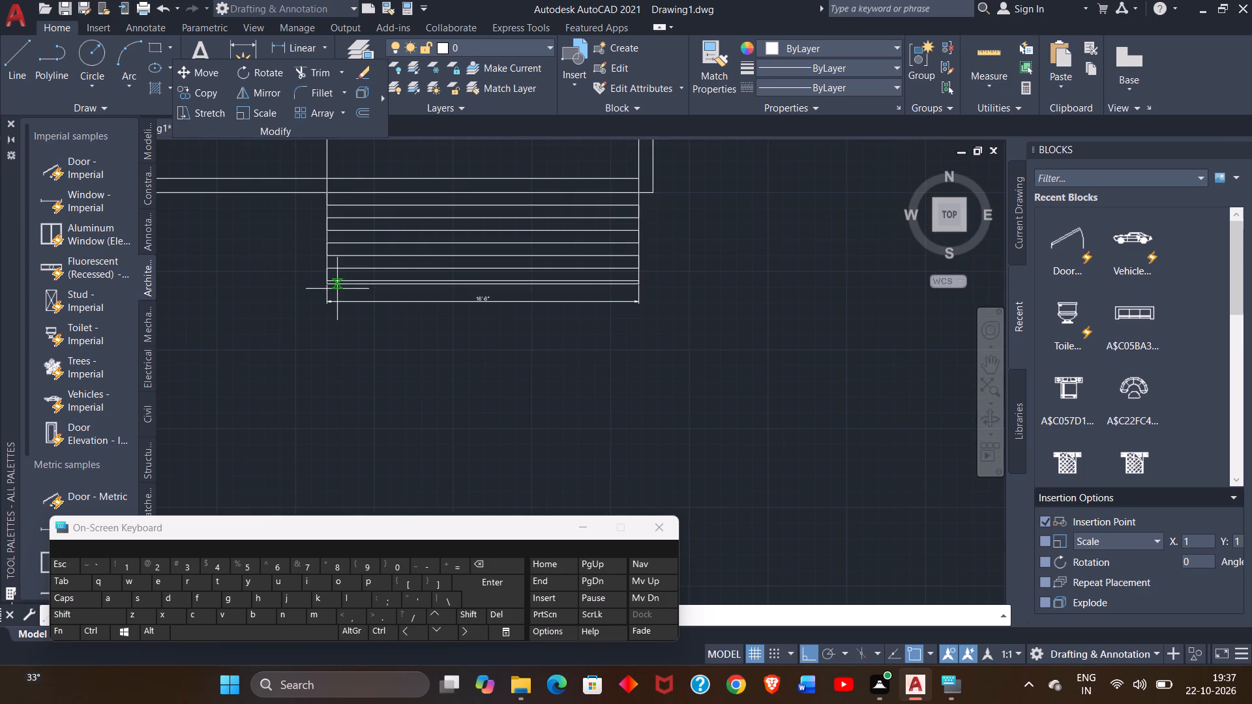
scroll(337, 289, "up", 1, "ctrl")
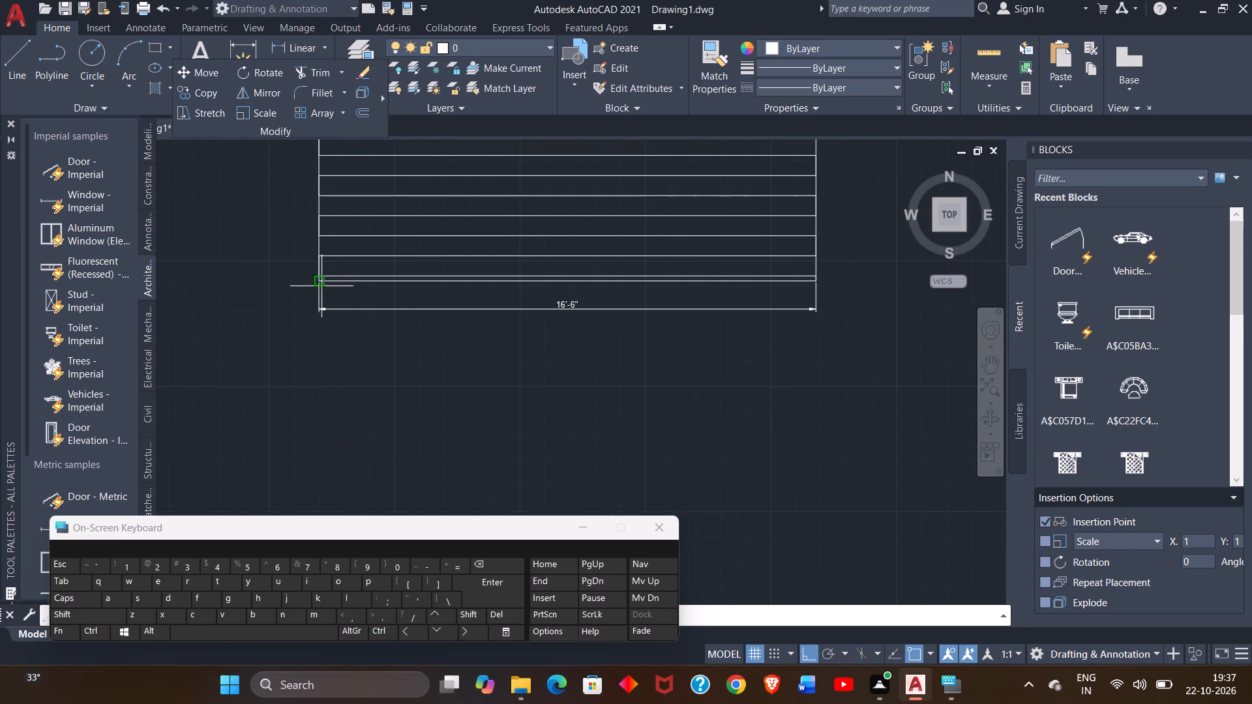
left_click(320, 282)
type("8'")
key("Return")
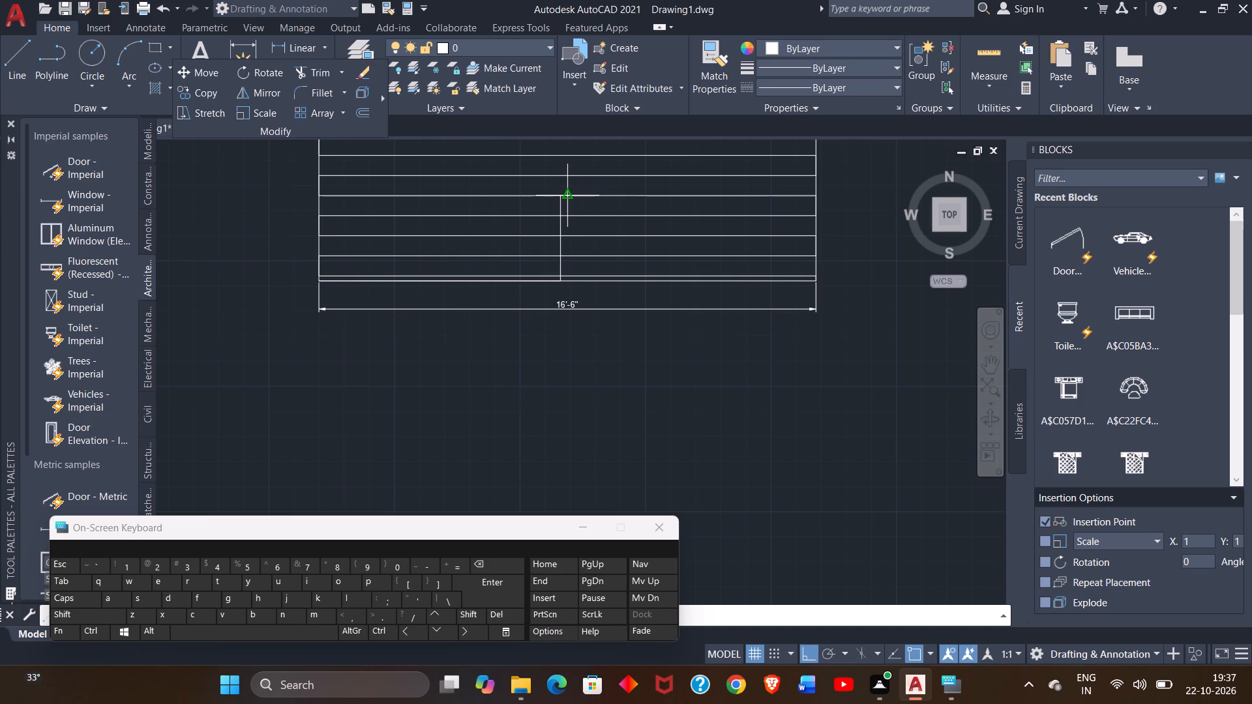
scroll(570, 192, "down", 2, "ctrl")
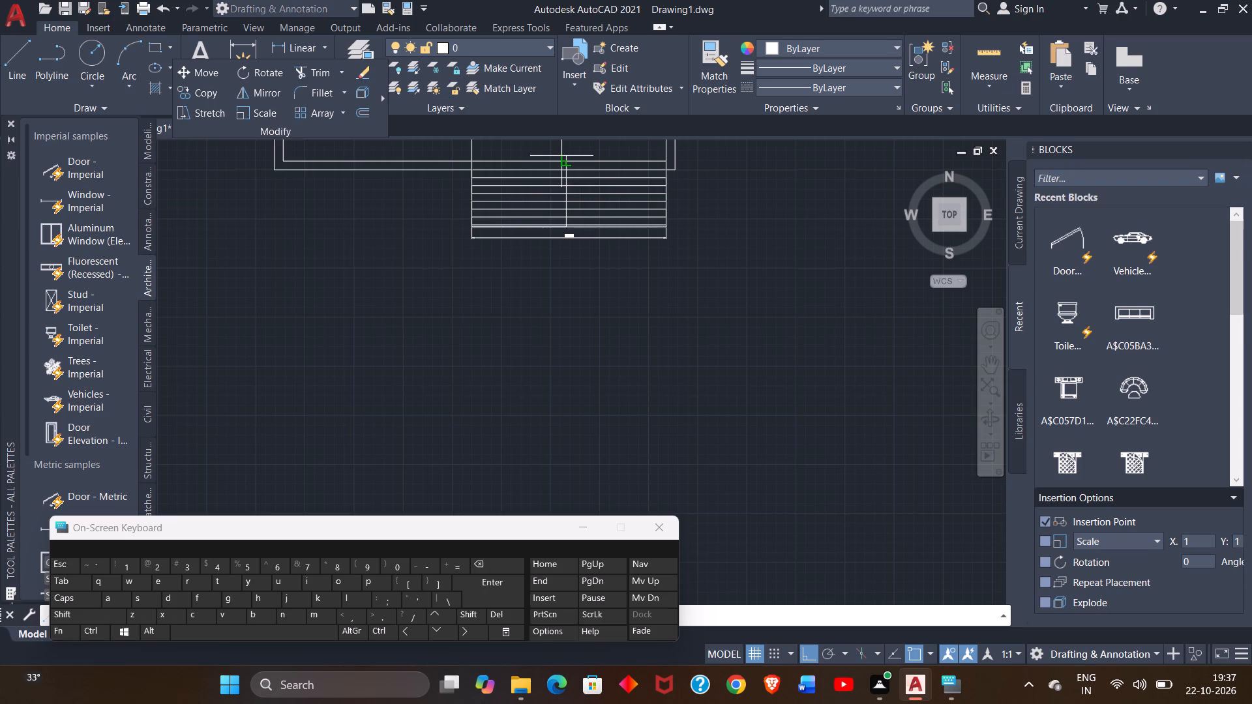
scroll(561, 156, "up", 3, "ctrl")
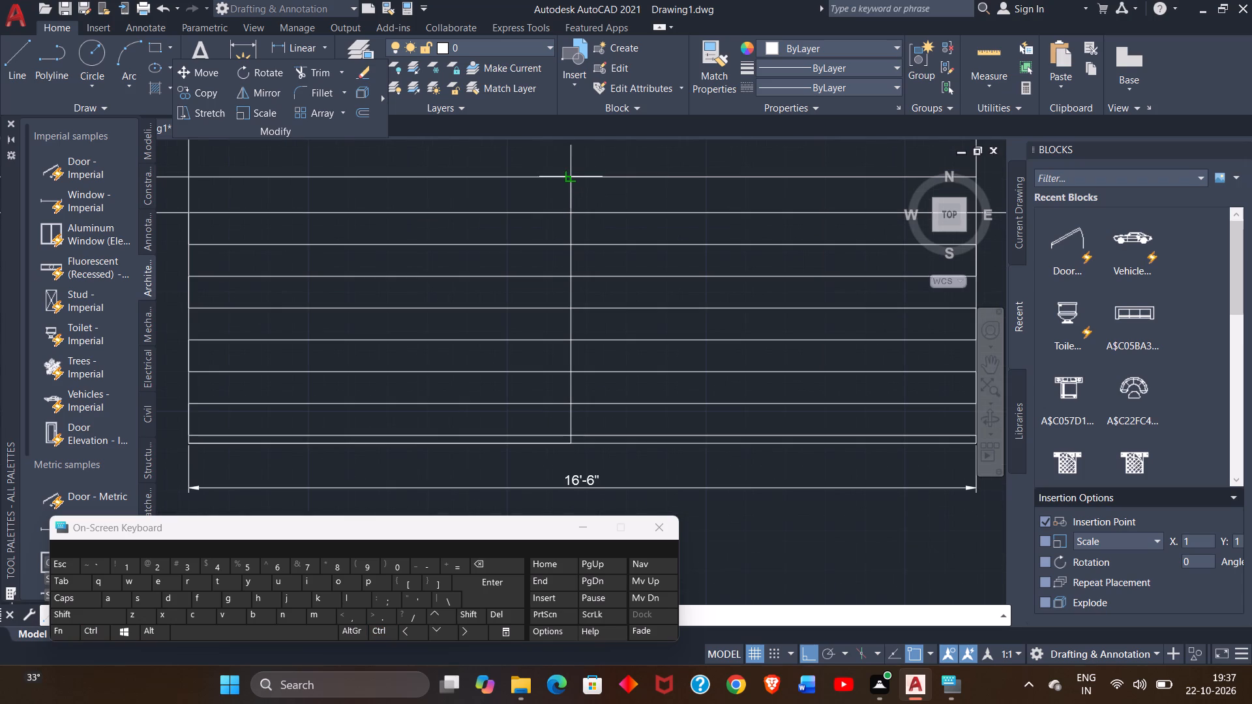
left_click(567, 177)
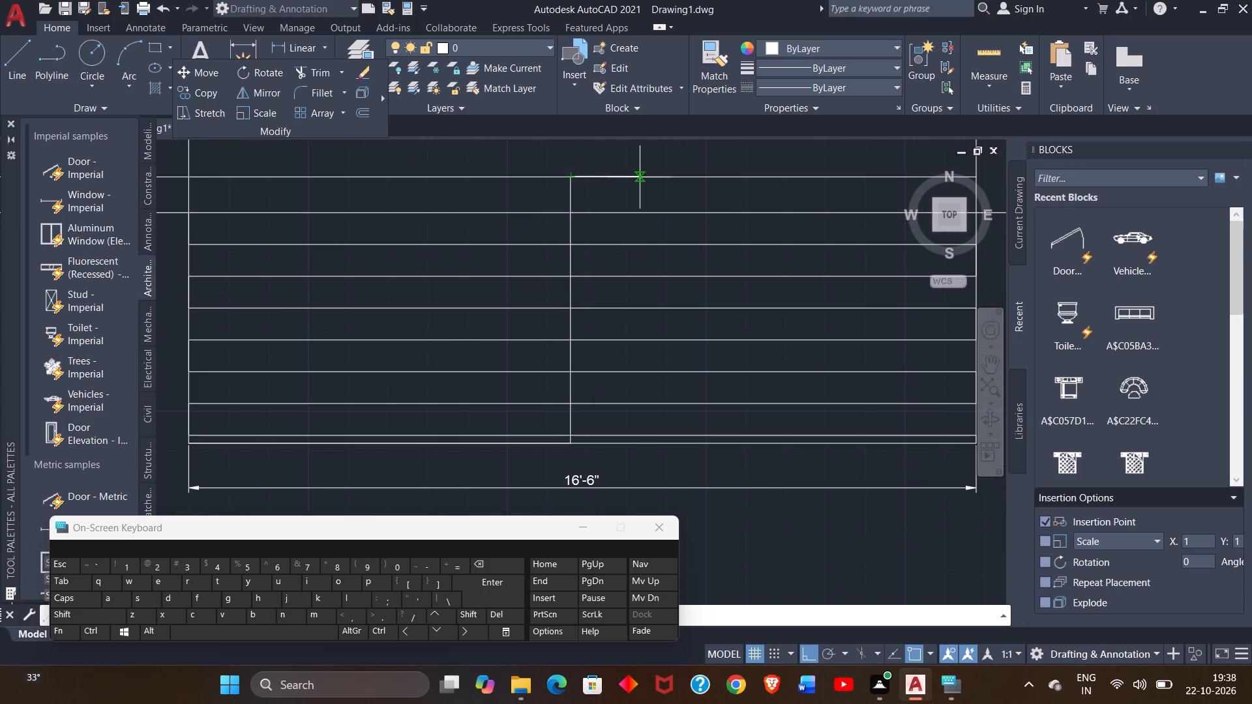
Continue the line 2' east along the wall's inner line and south to the steps' south edge.
scroll(640, 177, "down", 1, "ctrl")
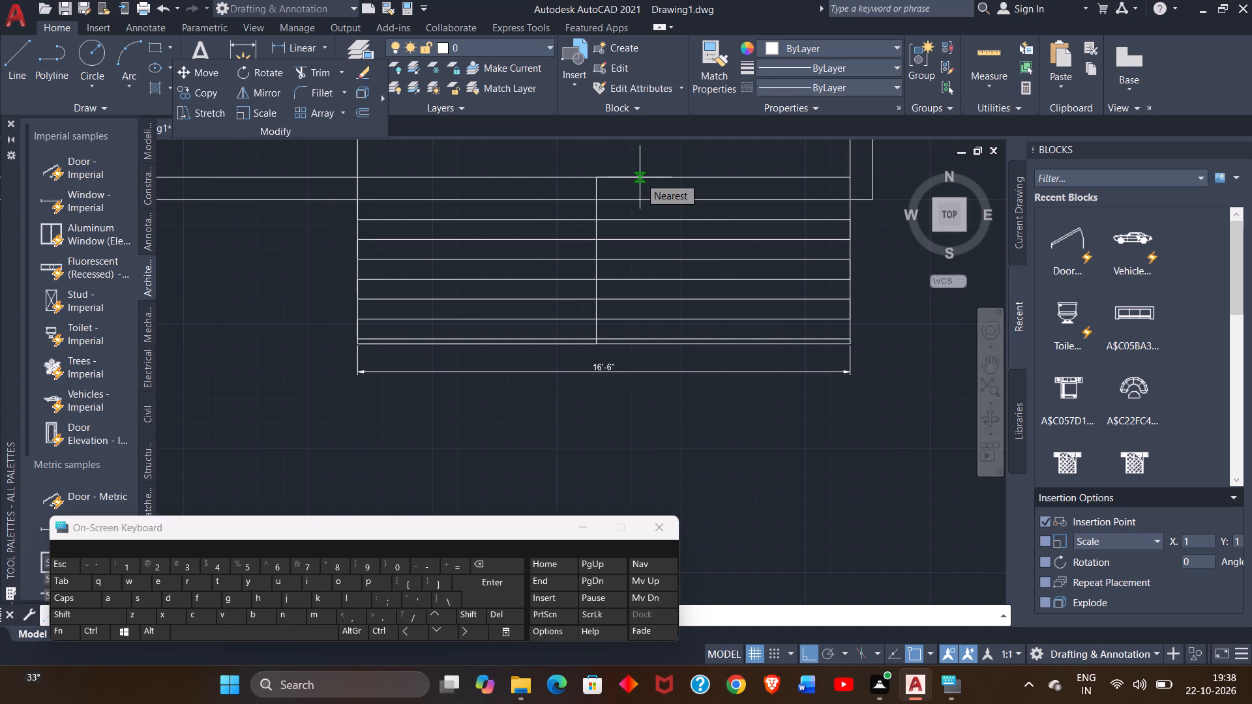
type("2'")
key("Return")
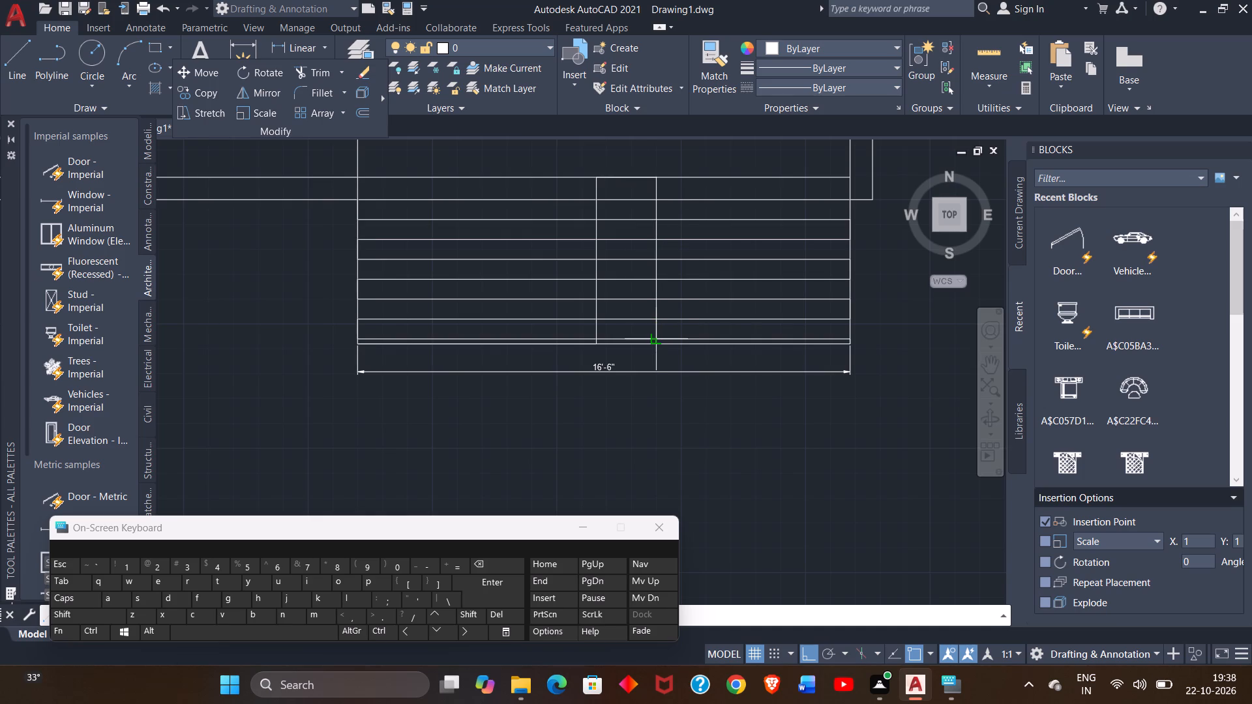
scroll(660, 344, "up", 1, "ctrl")
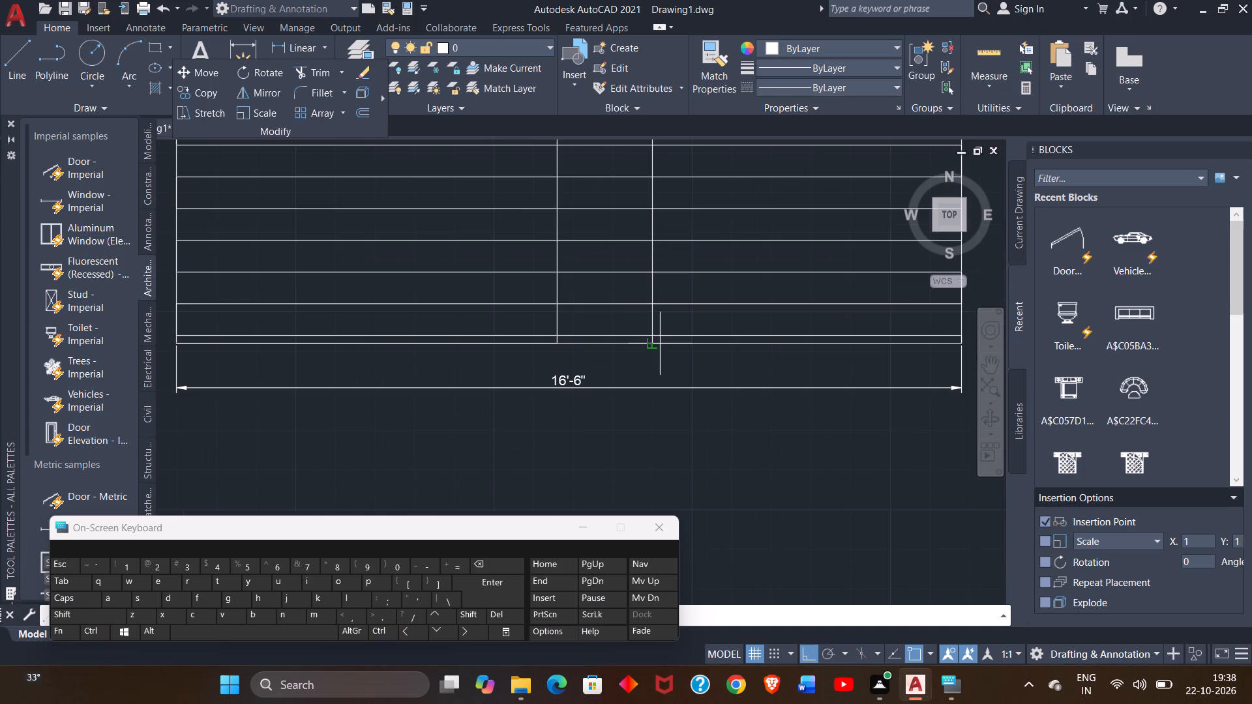
left_click(651, 345)
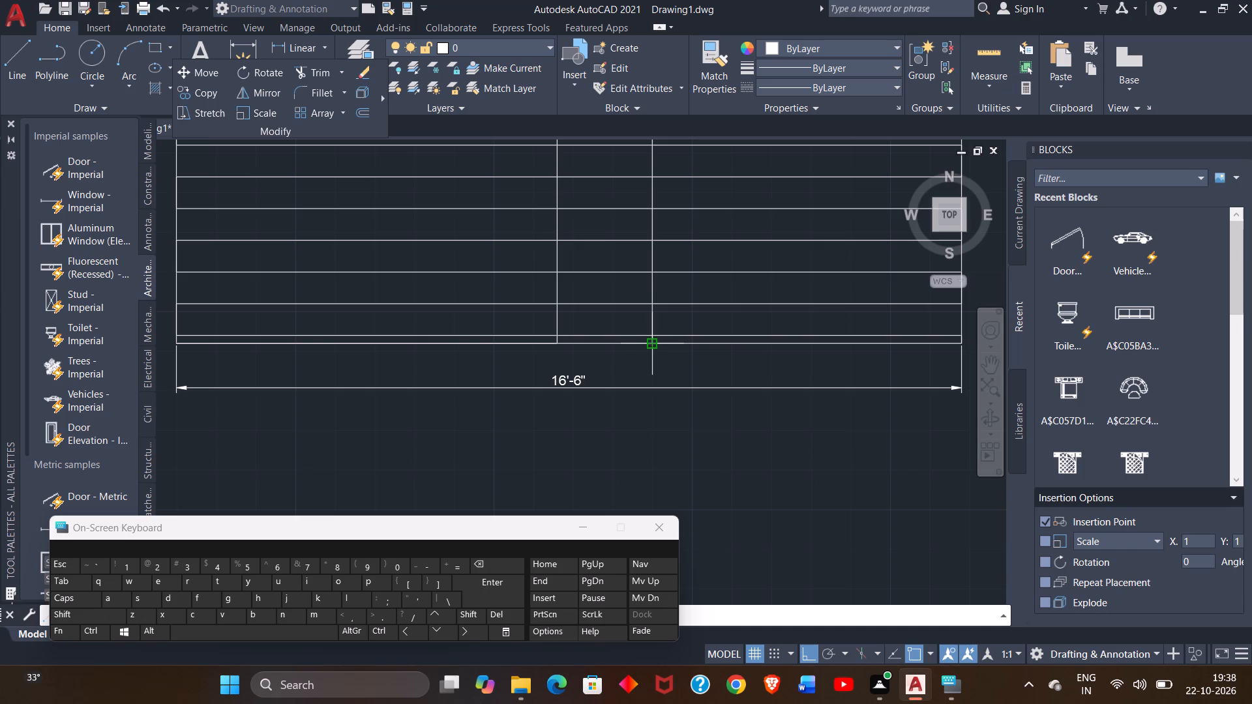
right_click(651, 345)
left_click(672, 351)
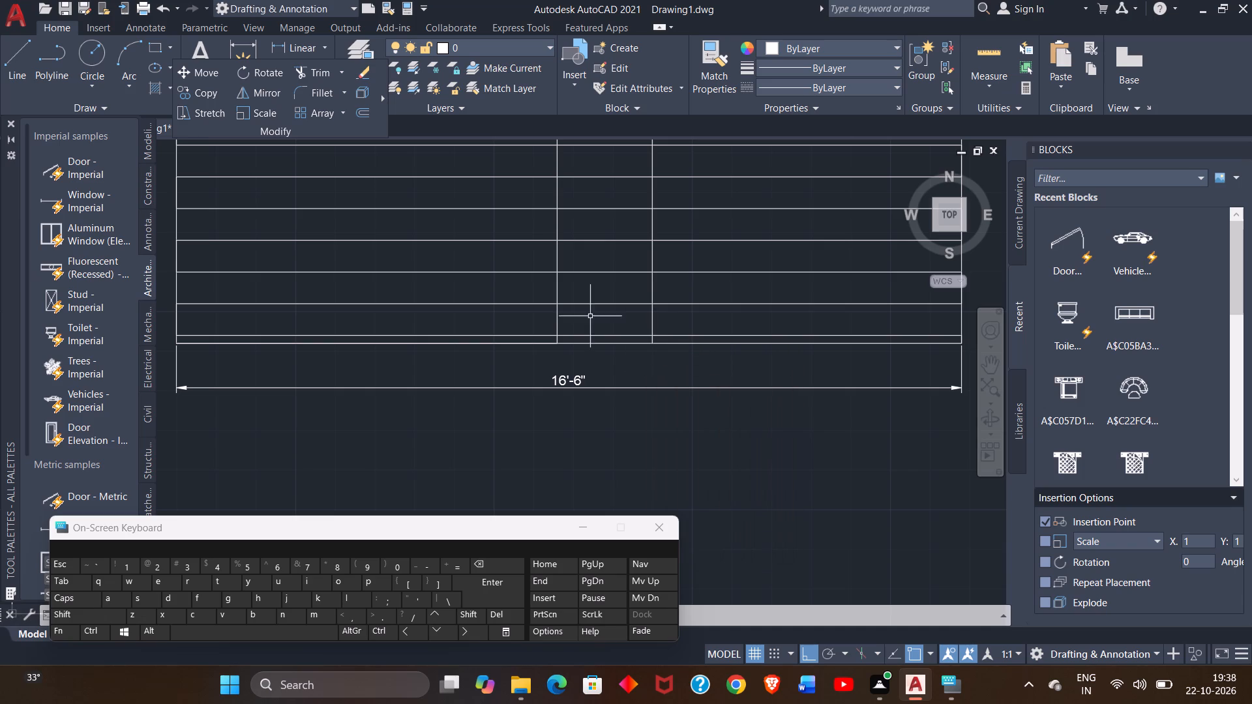
Trim away the wall's outer line, all step lines and the south edge within the 2' strip between the two vertical lines.
scroll(632, 378, "down", 1, "ctrl")
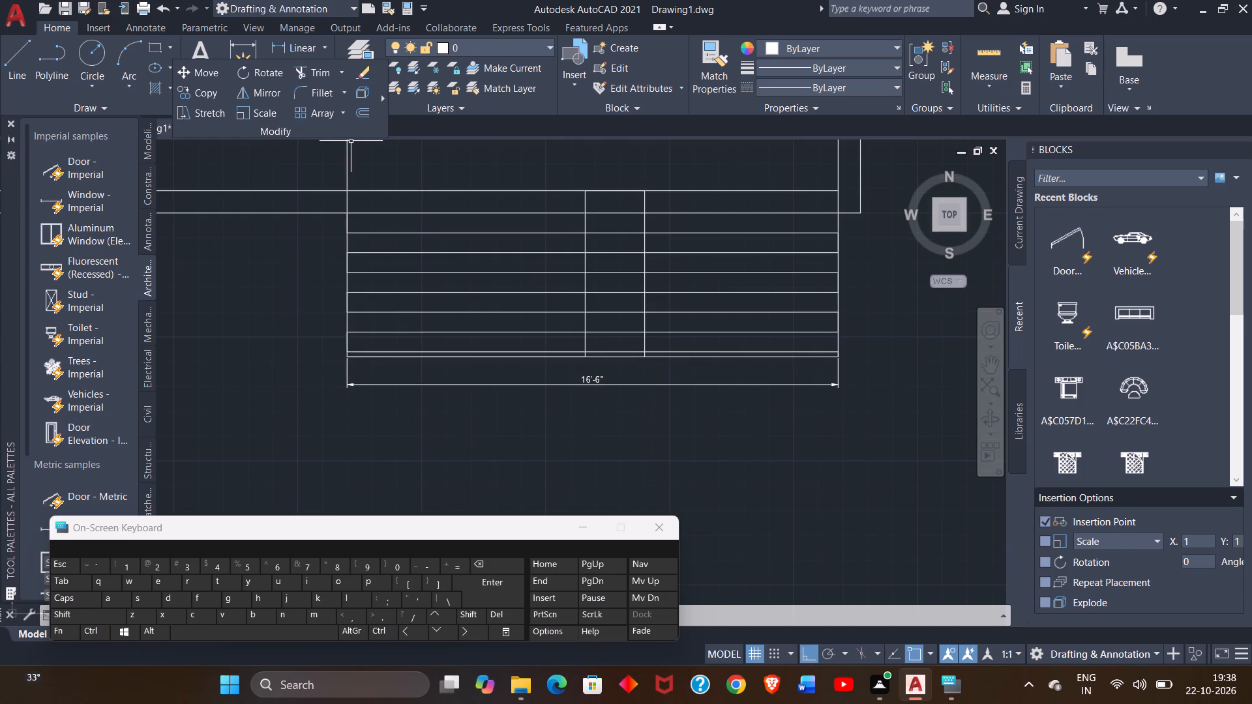
left_click(318, 76)
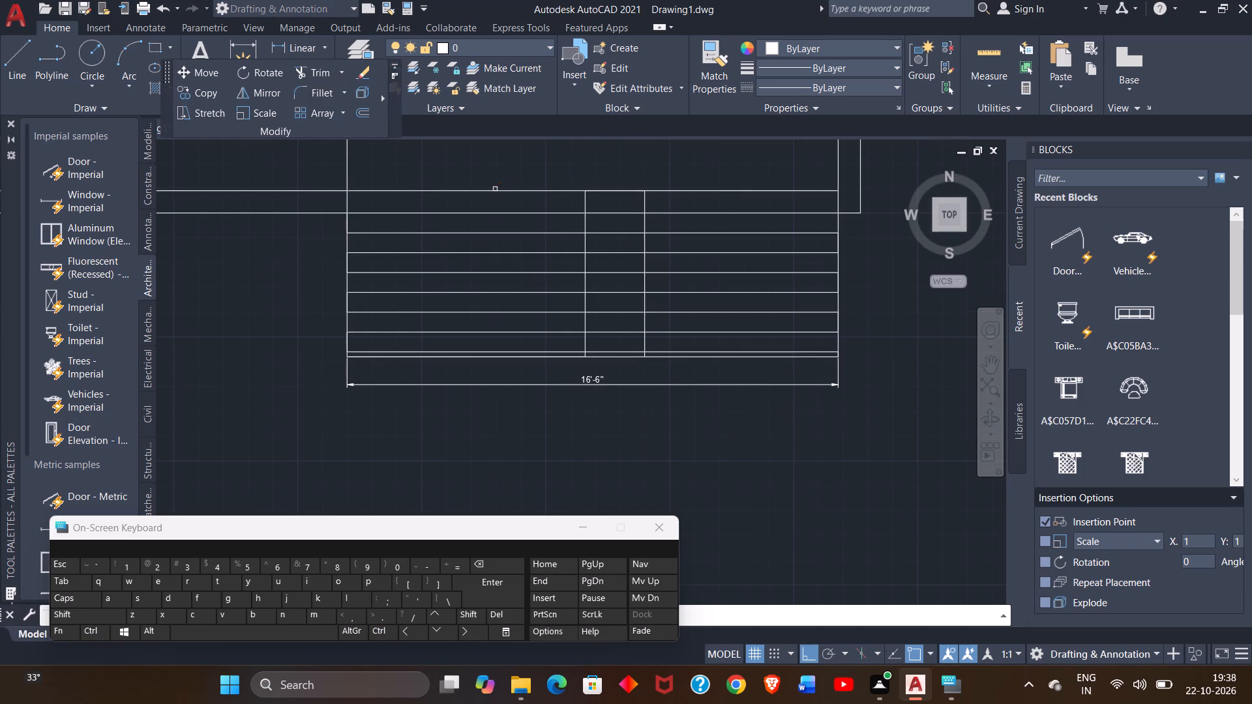
left_click_drag(612, 209, 614, 269)
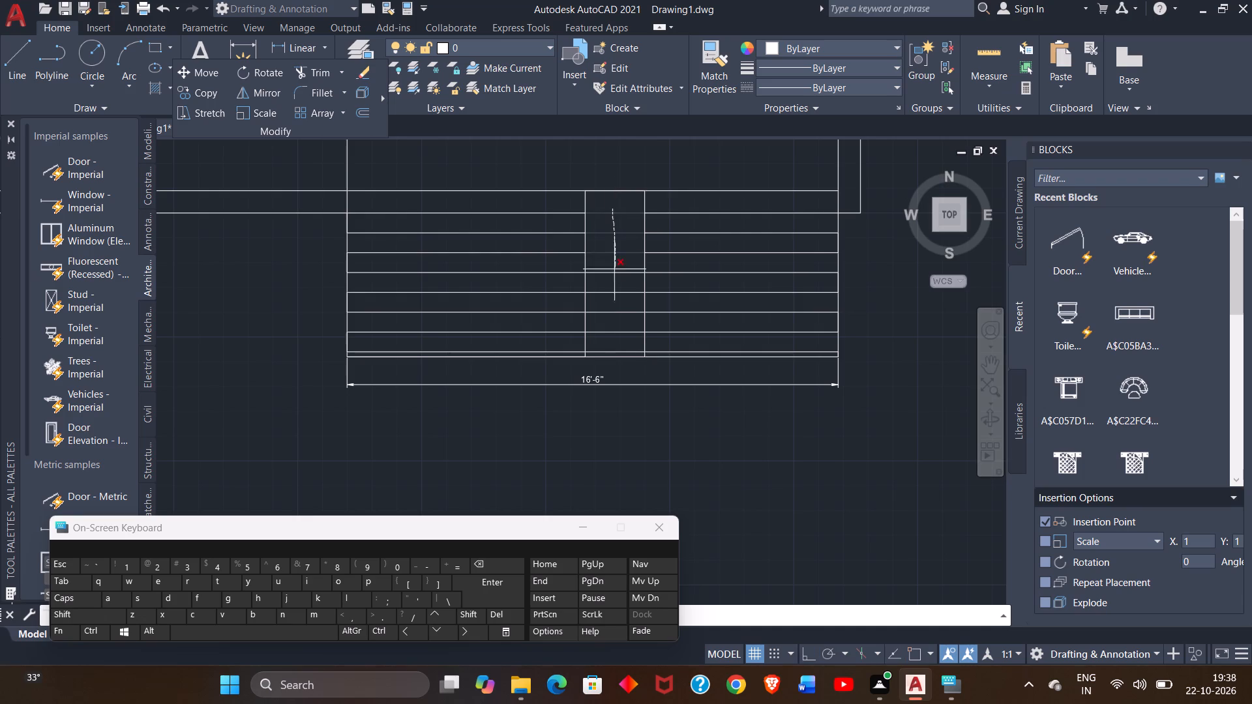
left_click_drag(614, 269, 619, 373)
left_click(619, 373)
Remove the 16'-6" dimension below the steps.
double_click(618, 388)
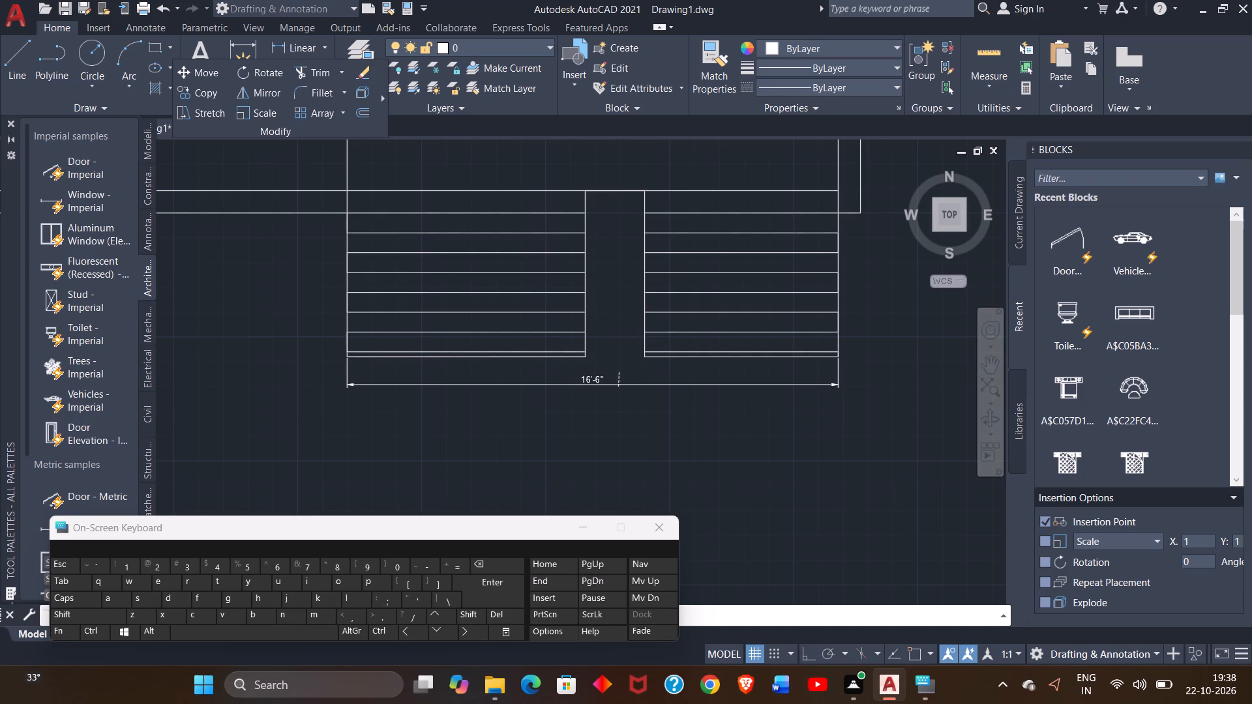
double_click(610, 385)
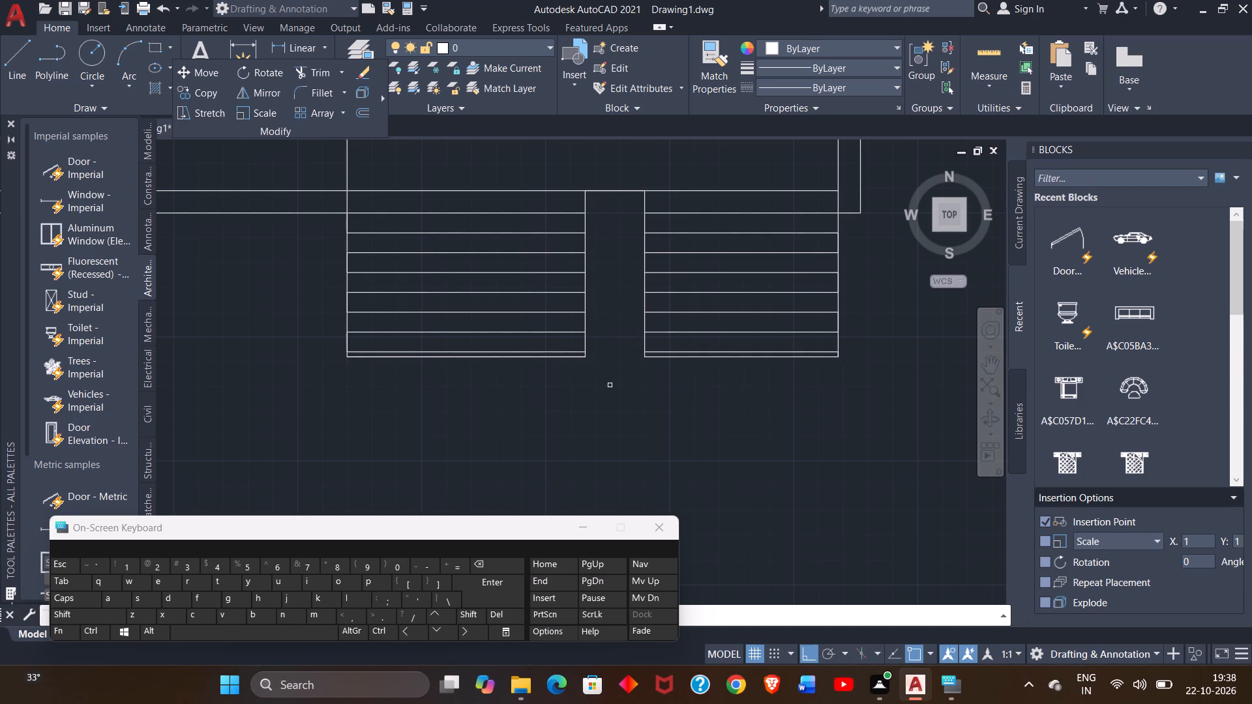
right_click(610, 385)
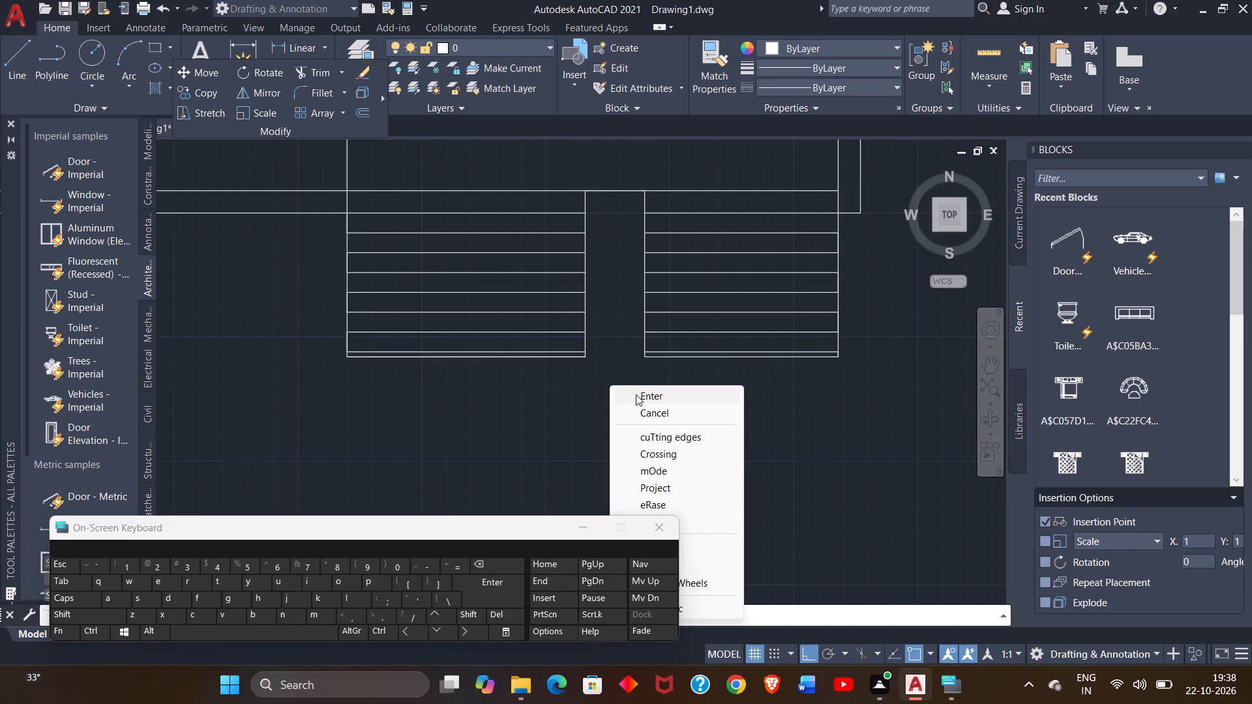
left_click(638, 394)
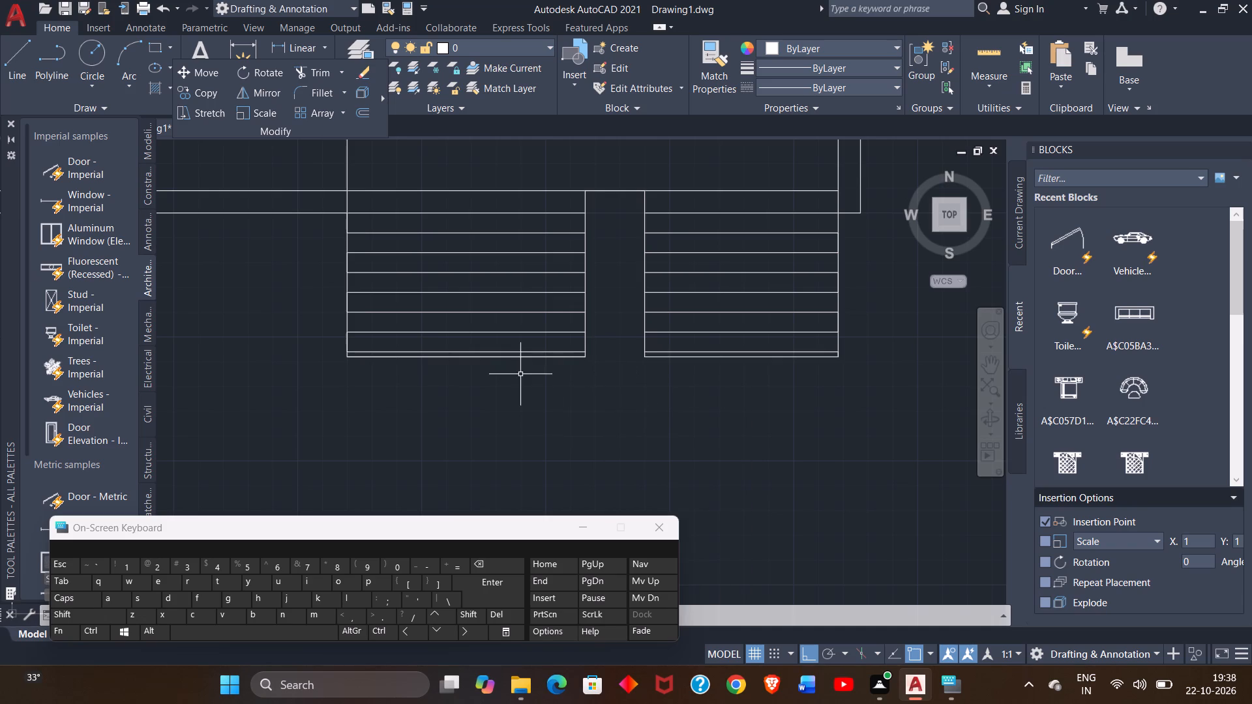
Draw a continuous zigzag line across the 2' strip at the first, third and fifth step lines, ending along the steps' south edge.
left_click_drag(8, 78, 373, 208)
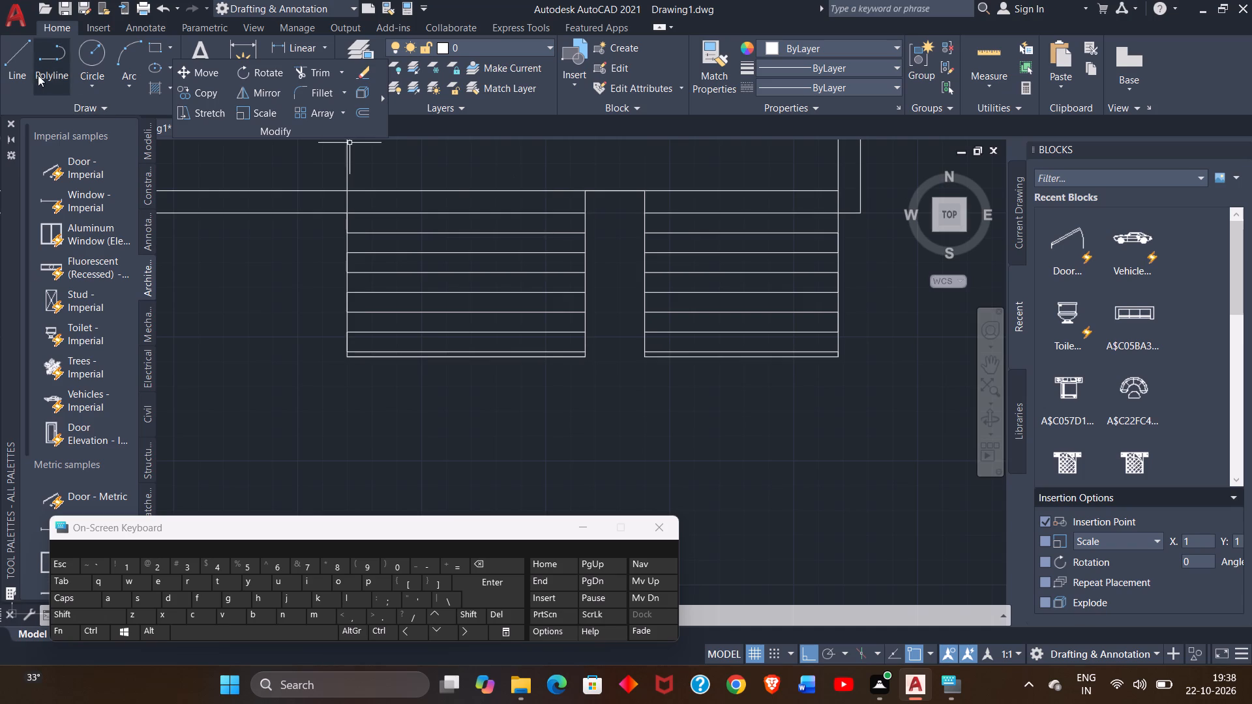
left_click(18, 61)
left_click(18, 61)
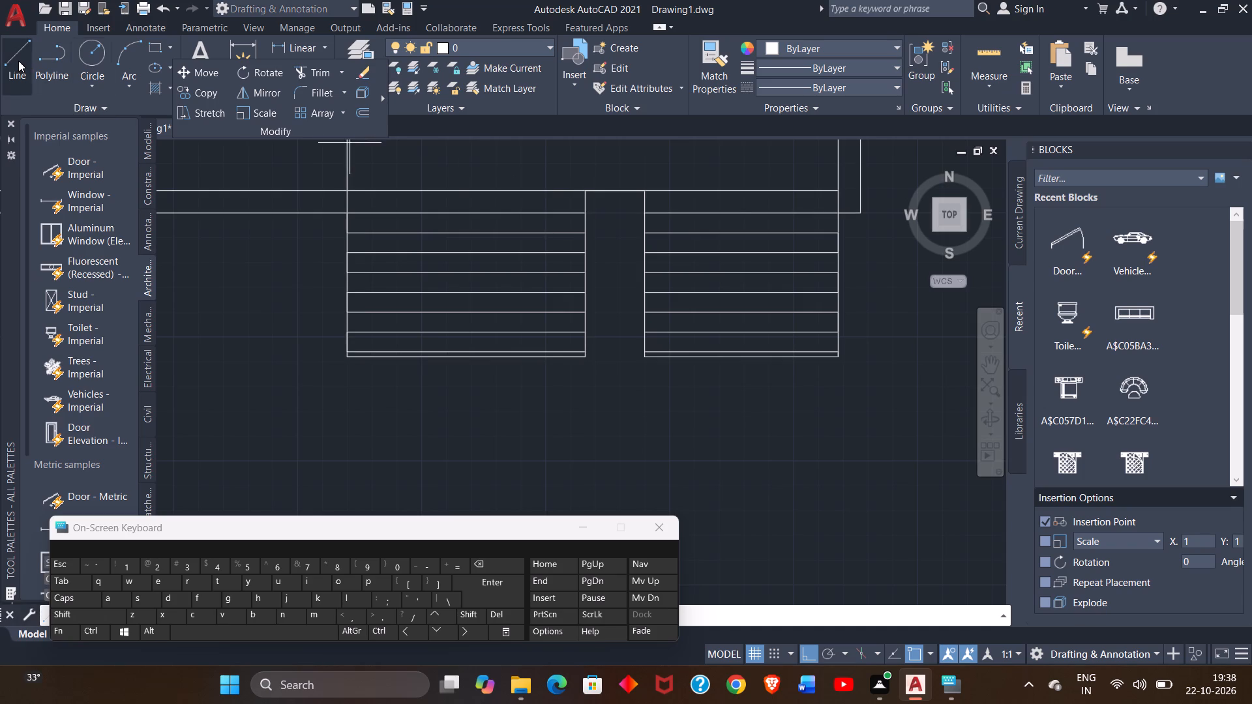
left_click(587, 231)
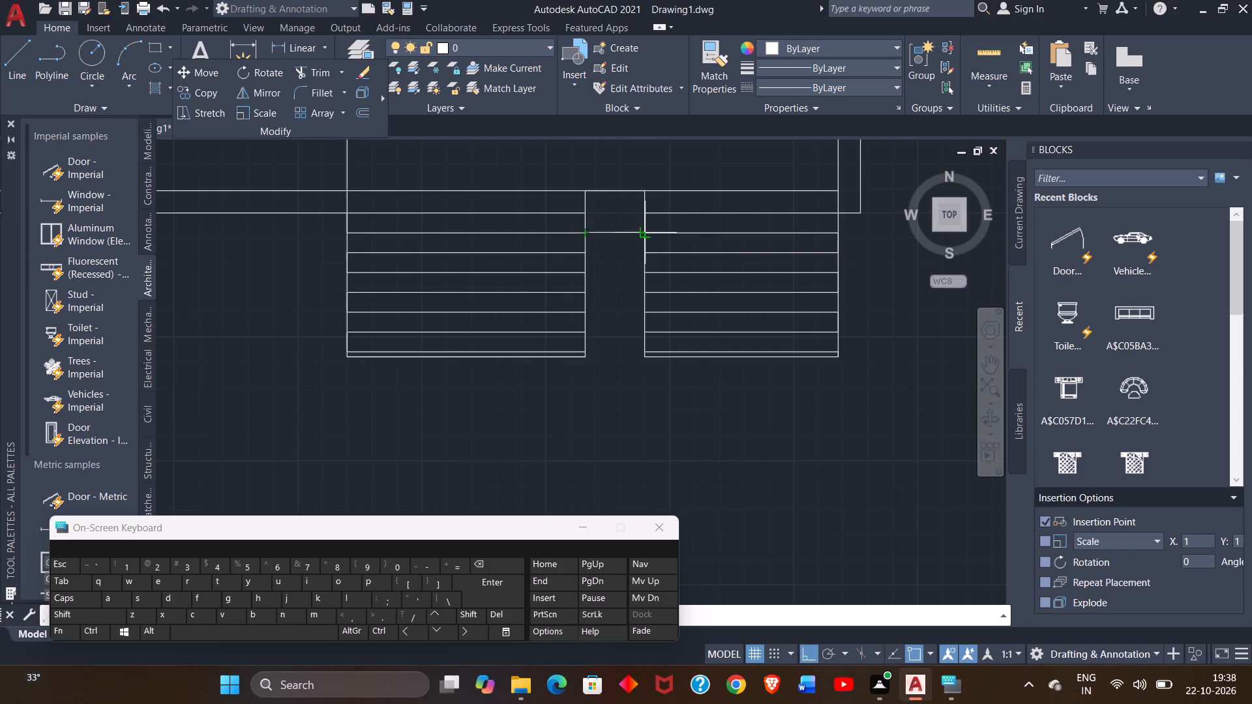
left_click(642, 231)
left_click_drag(648, 273, 599, 271)
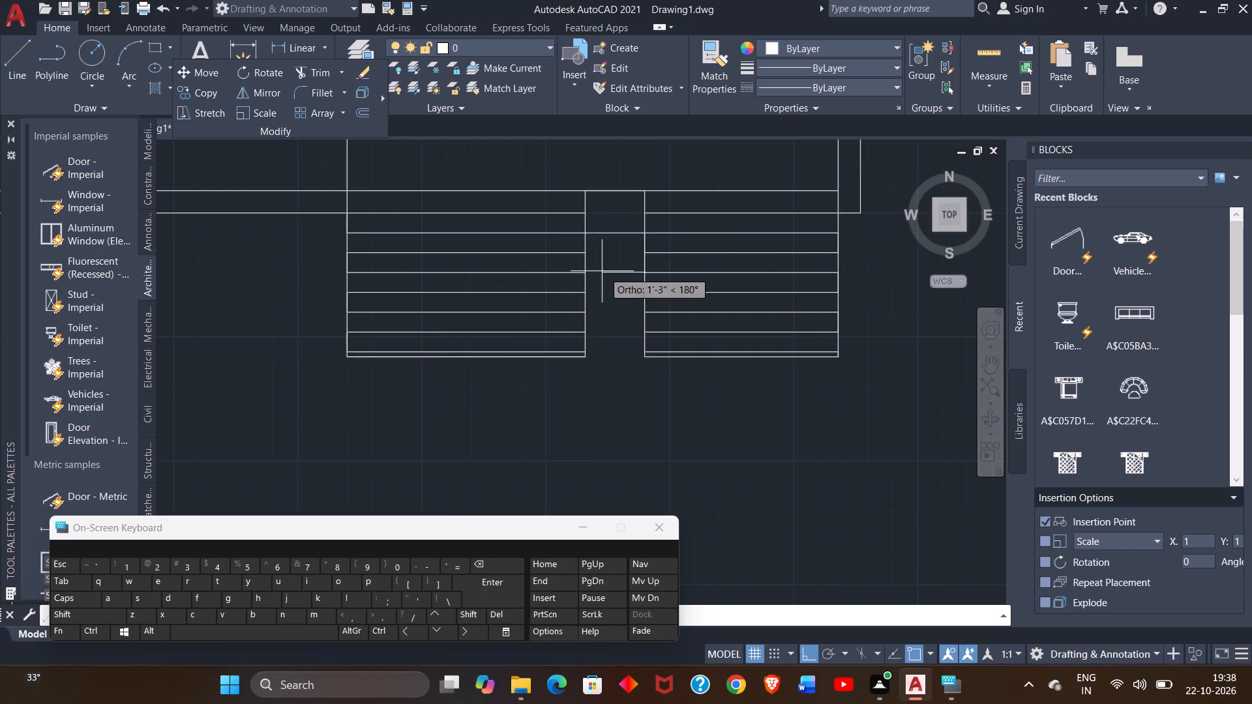
left_click_drag(599, 271, 586, 274)
left_click(586, 274)
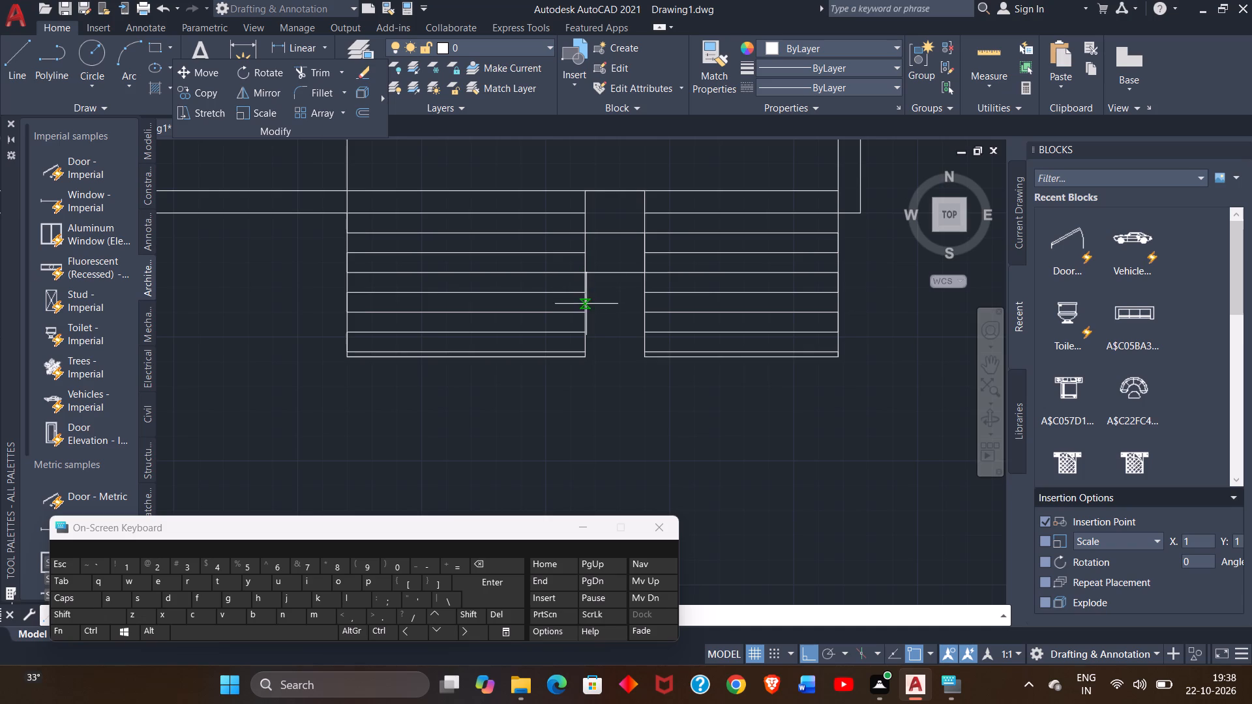
left_click(586, 311)
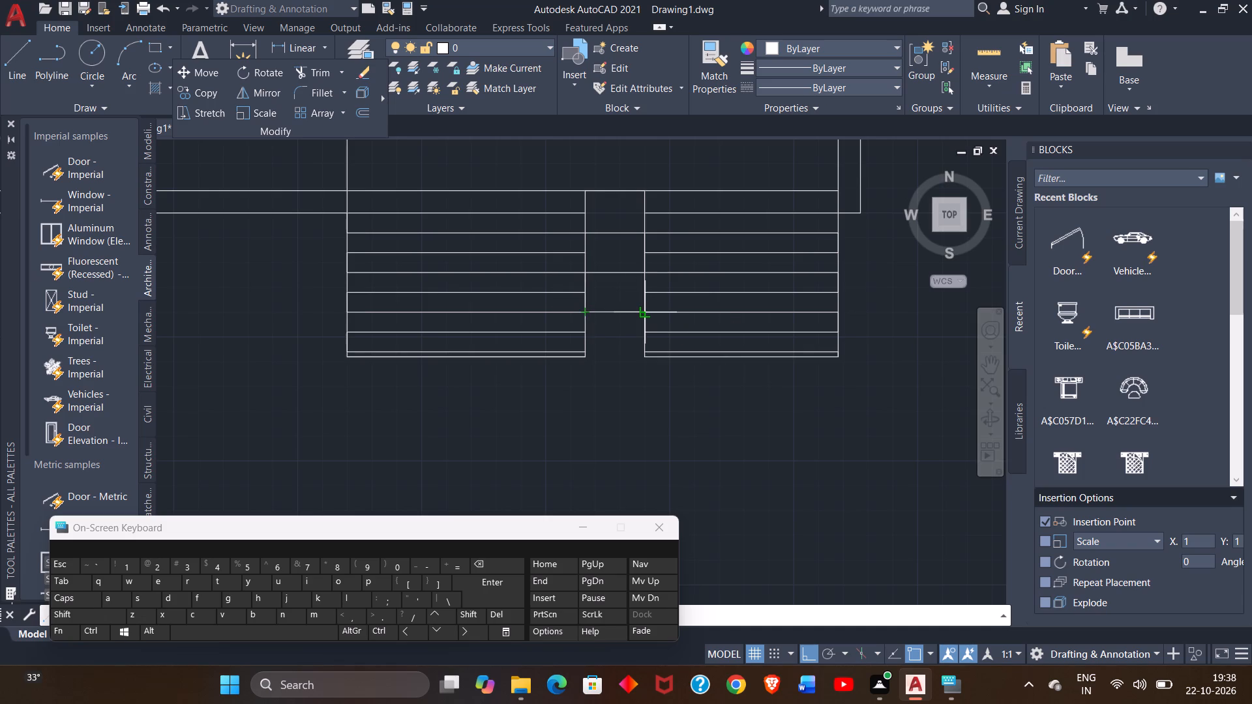
left_click(647, 311)
left_click(644, 360)
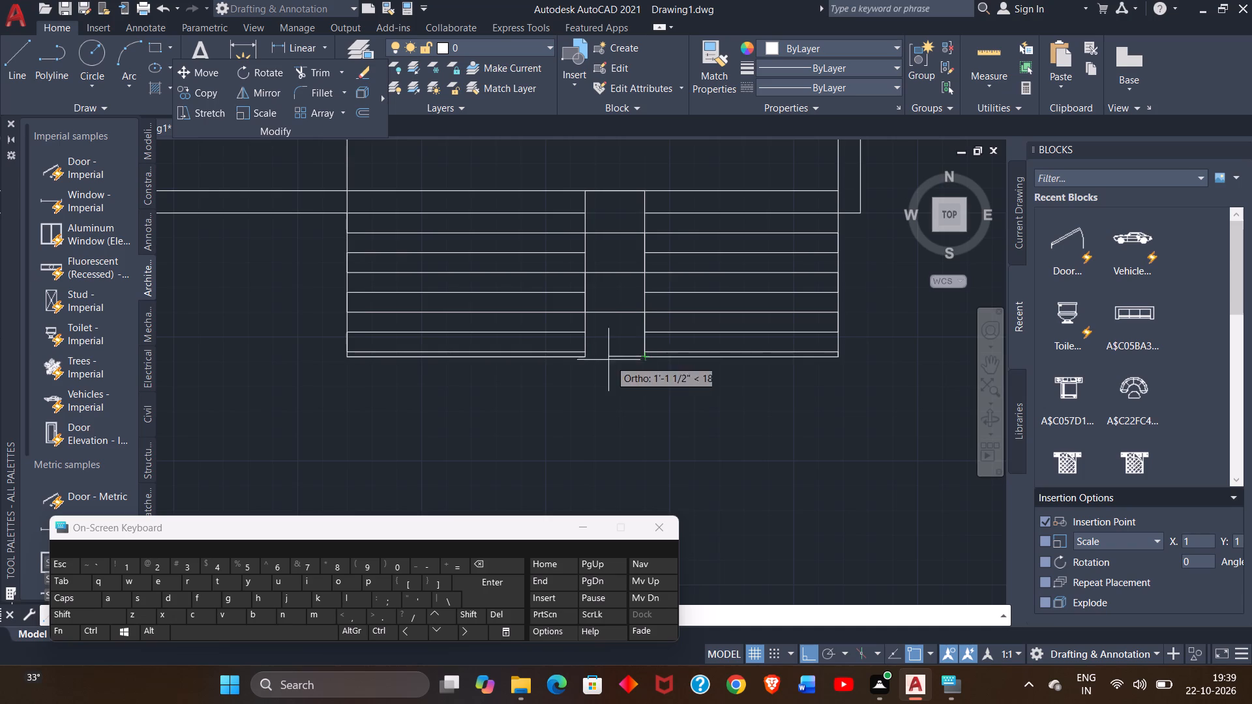
left_click(584, 360)
right_click(598, 350)
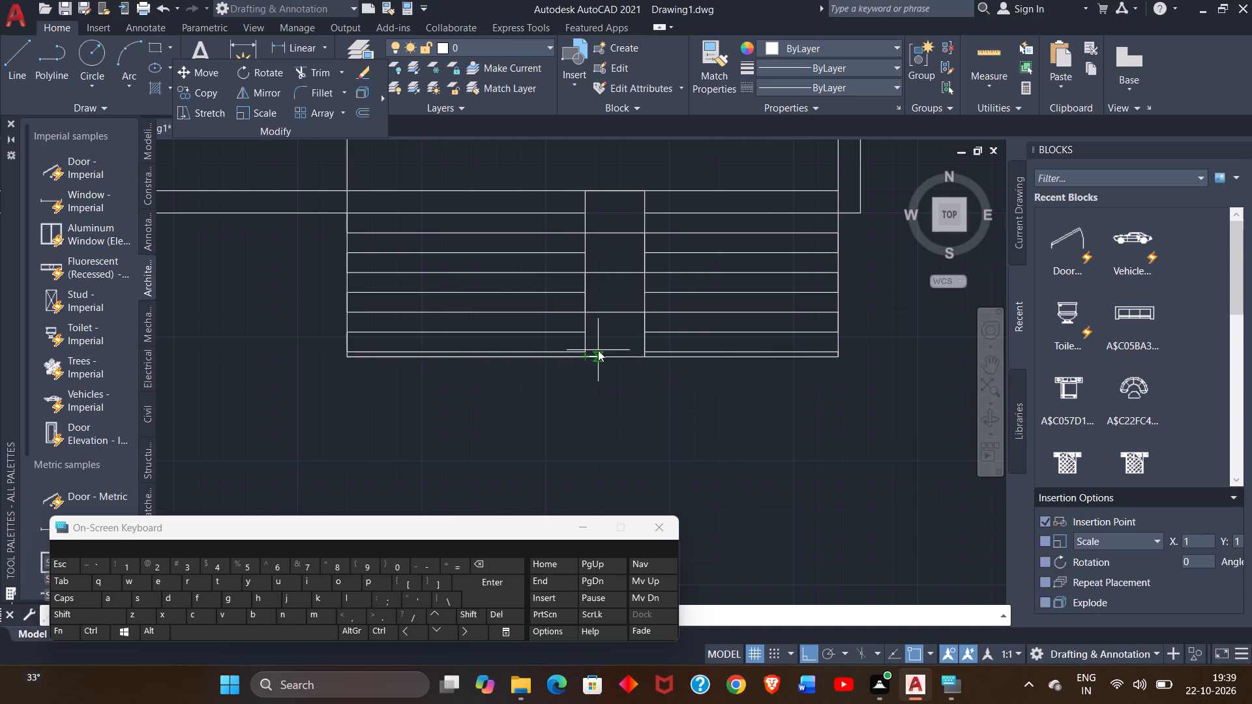
left_click(617, 357)
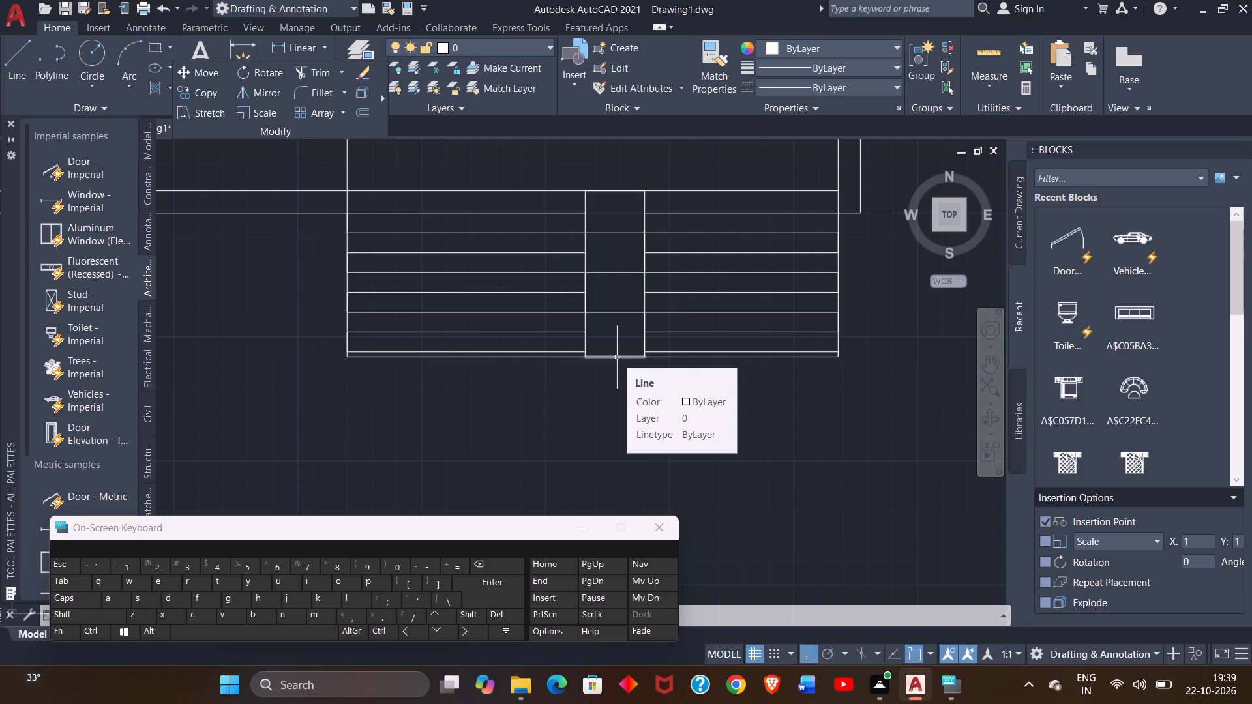
Draw a line 3' south from the house's outer southwest corner, continuing east to the steps' west edge.
scroll(432, 405, "down", 2, "ctrl")
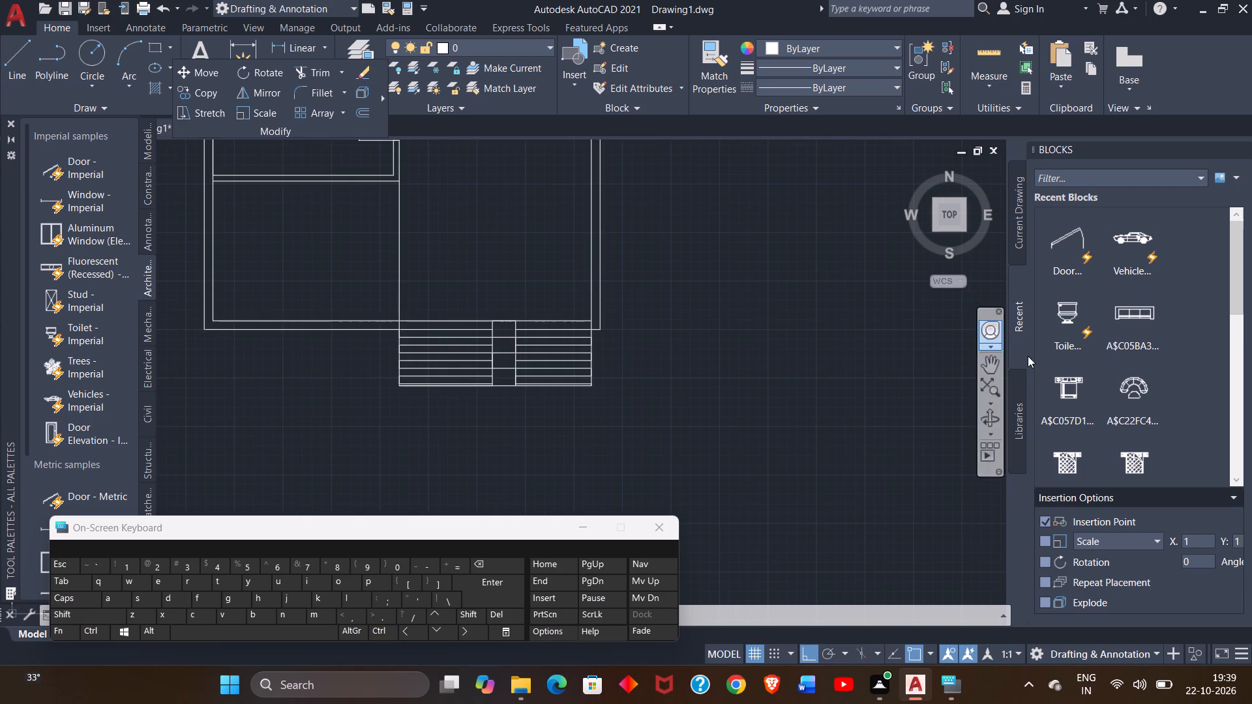
left_click(989, 365)
left_click_drag(686, 324, 817, 286)
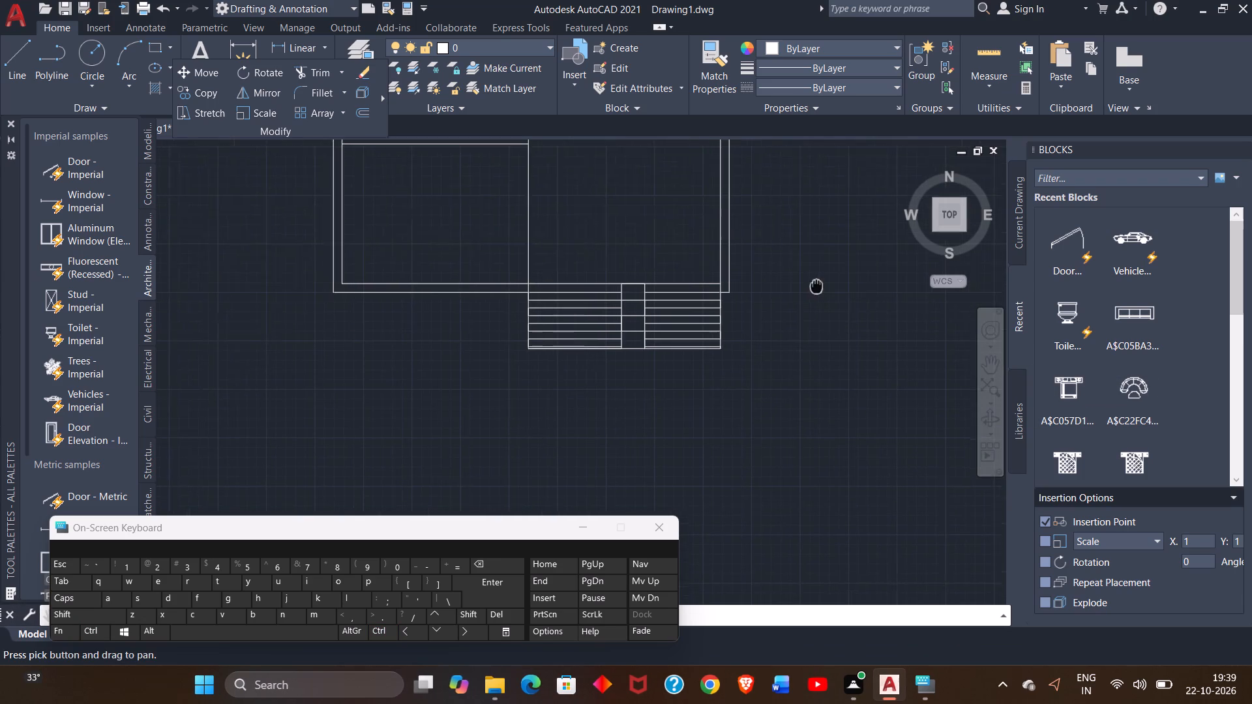
left_click_drag(817, 286, 826, 286)
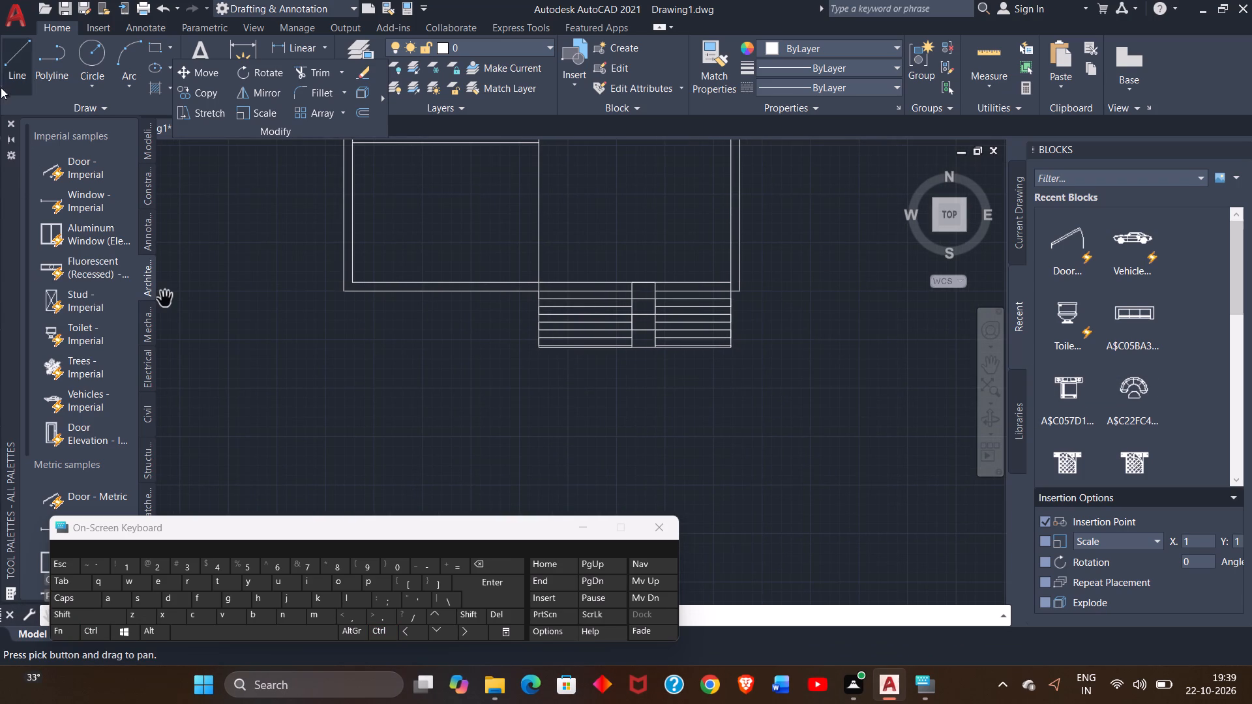
left_click(8, 77)
left_click(341, 293)
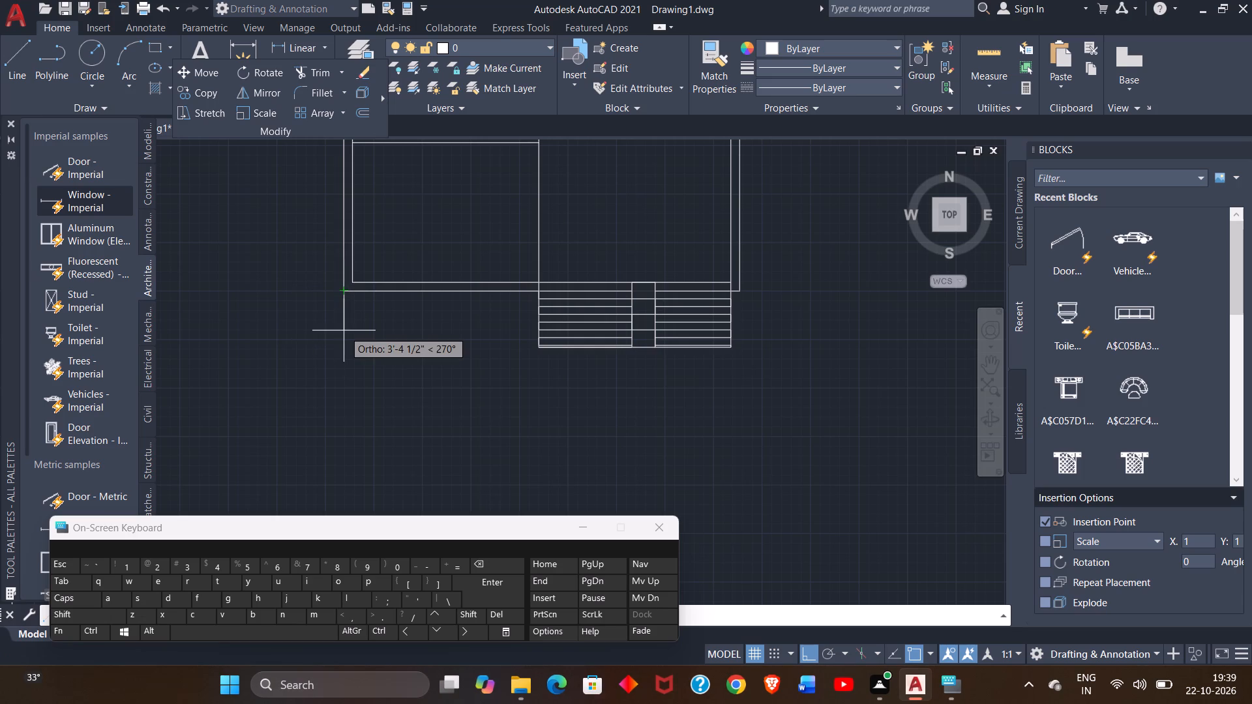
scroll(344, 330, "up", 1, "ctrl")
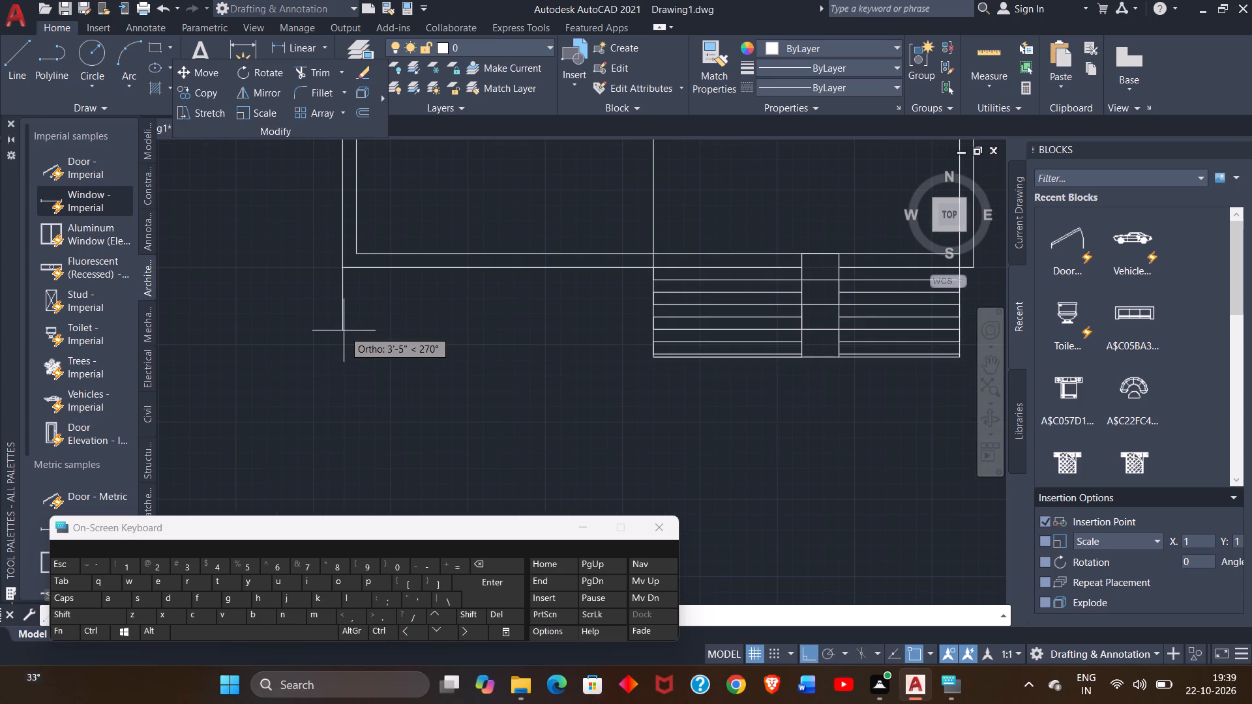
type("3'")
key("Return")
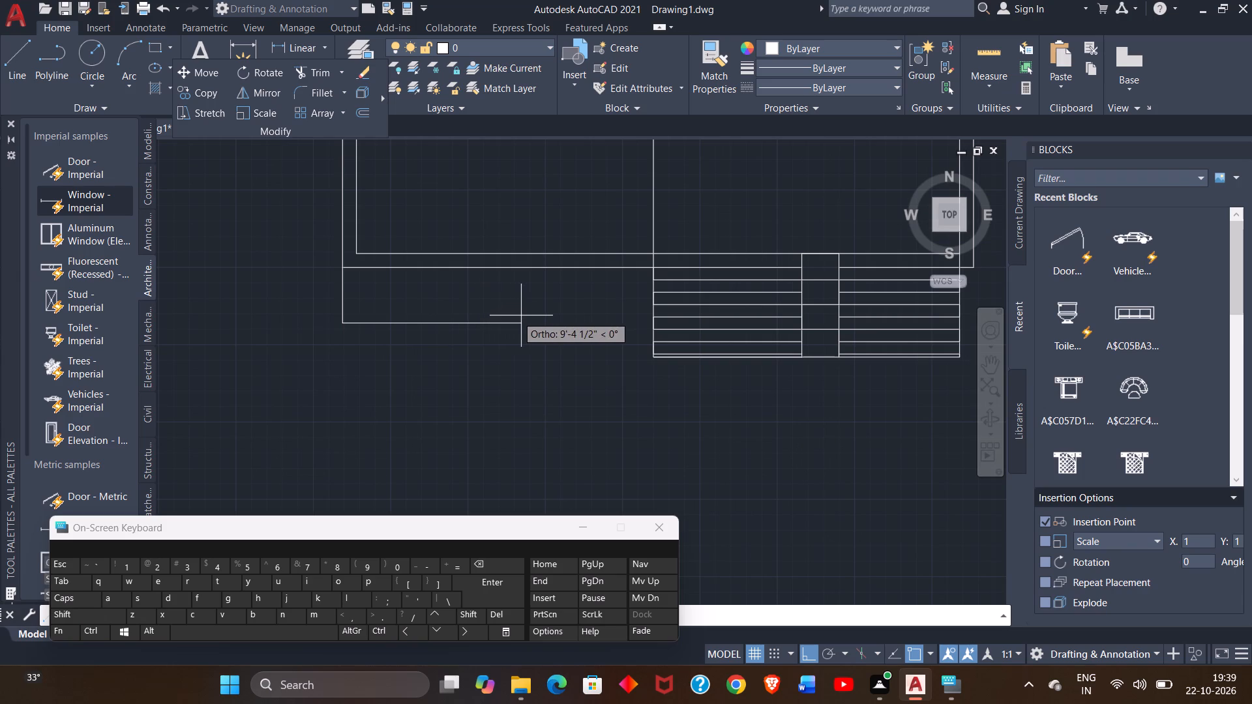
left_click(649, 321)
right_click(633, 334)
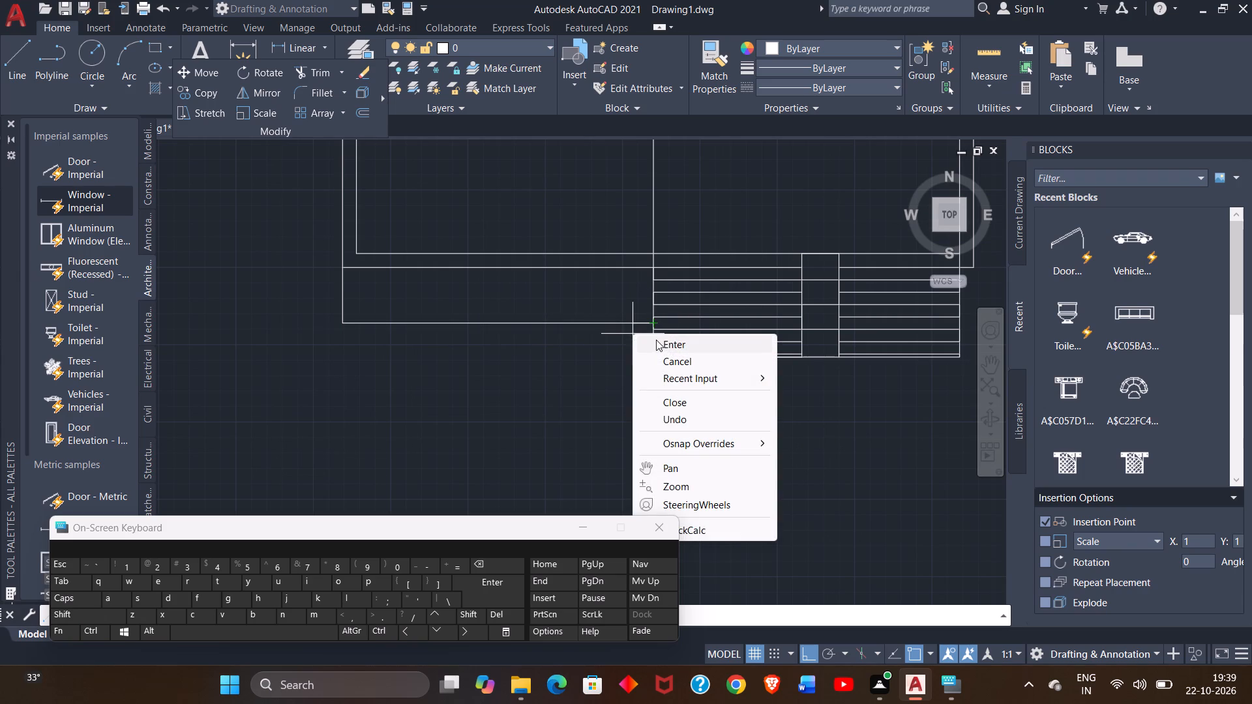
left_click(657, 340)
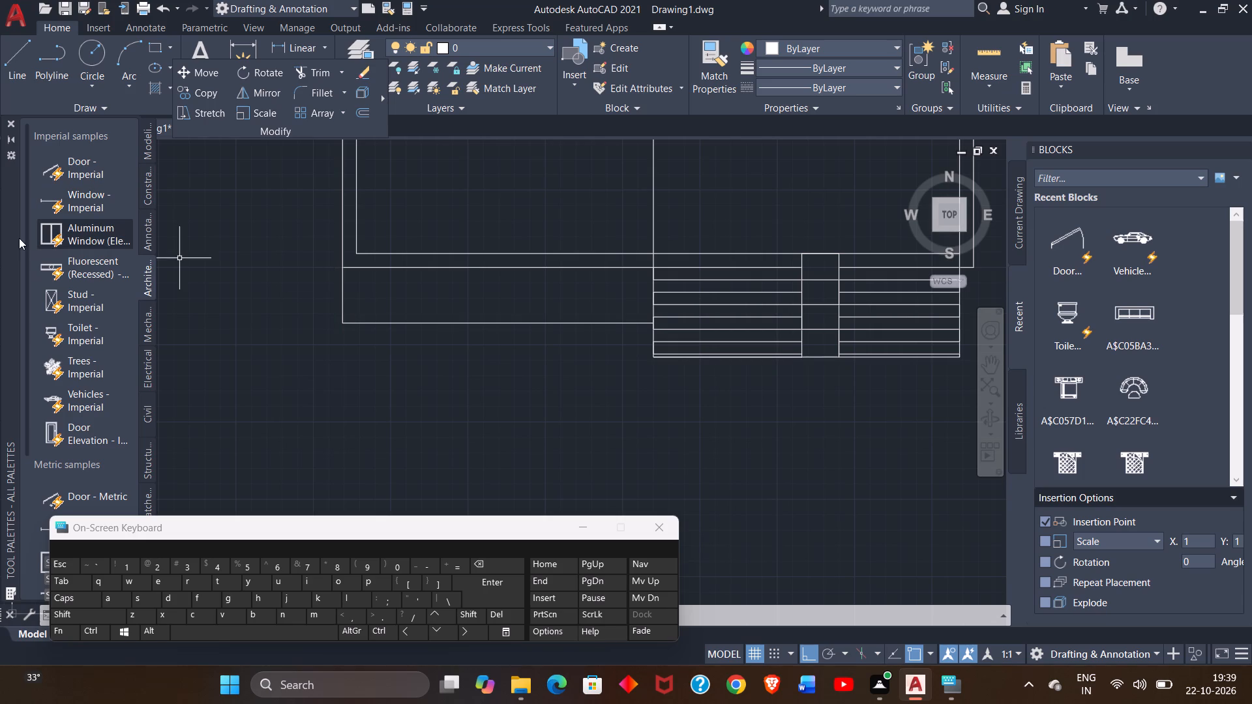
Draw a line 4" east from the house's outer southwest corner, continuing south to the new border's south line.
left_click(19, 66)
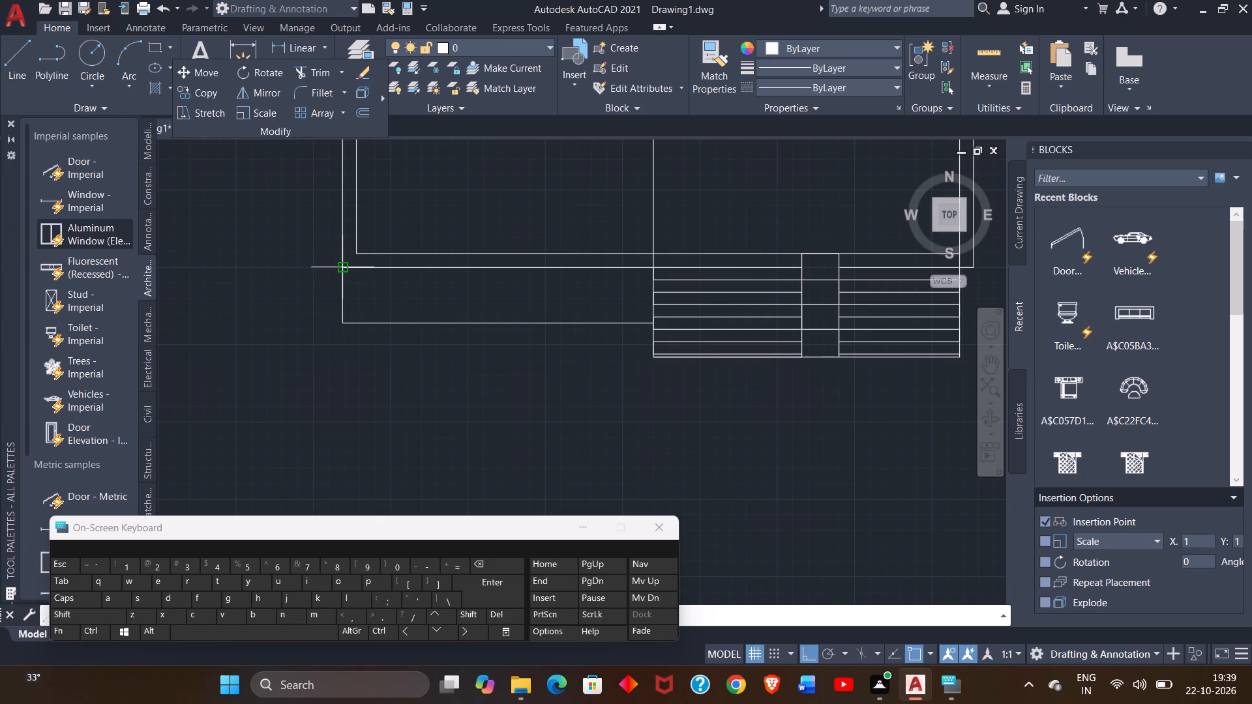
left_click_drag(347, 272, 357, 274)
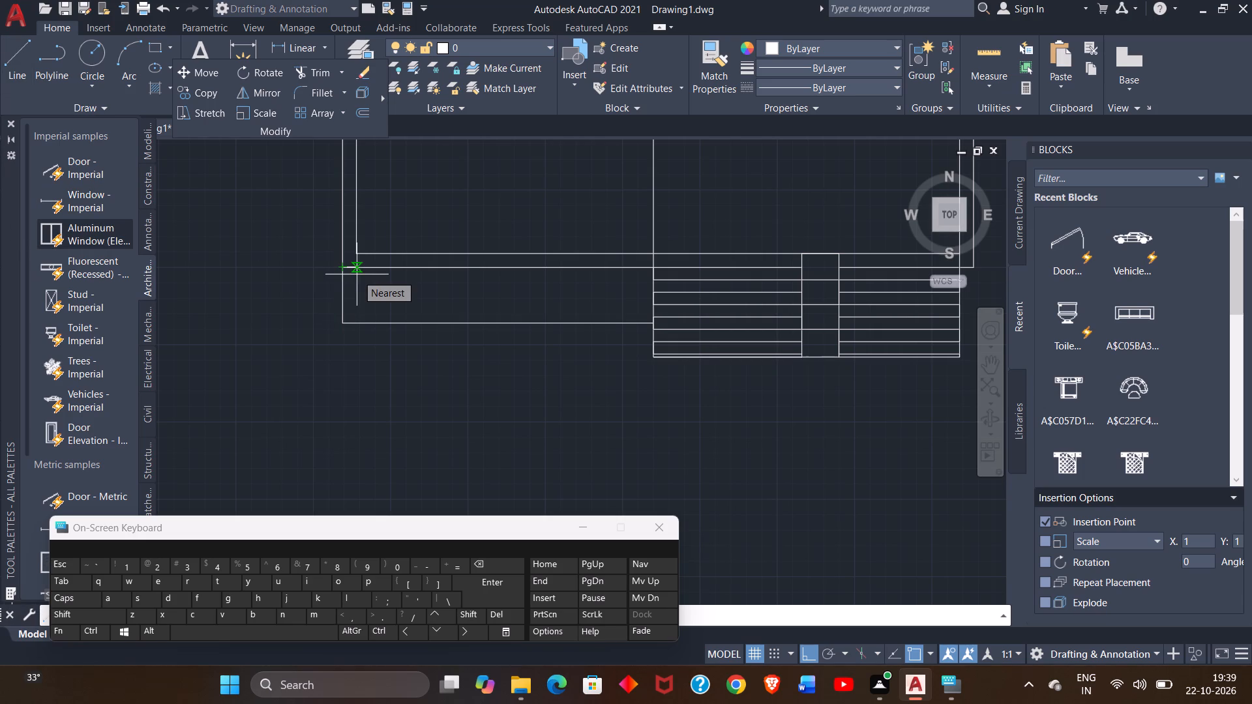
key("4")
key("shift+quotedbl")
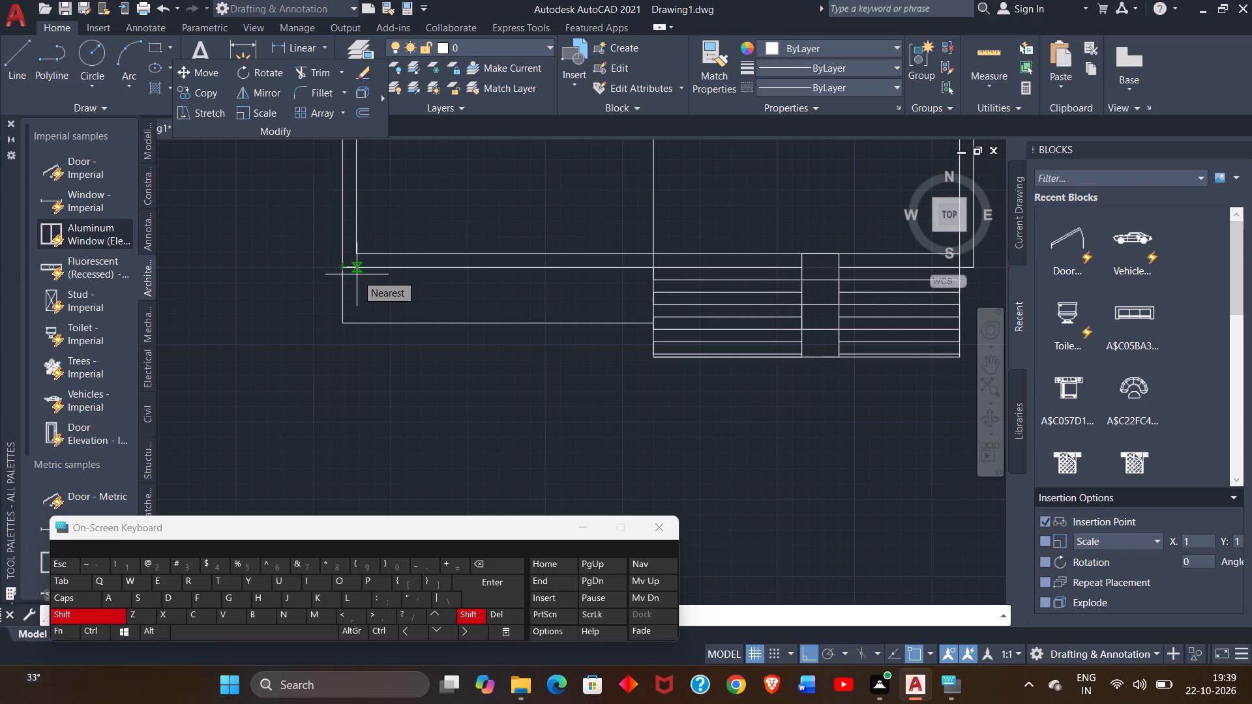
key("Return")
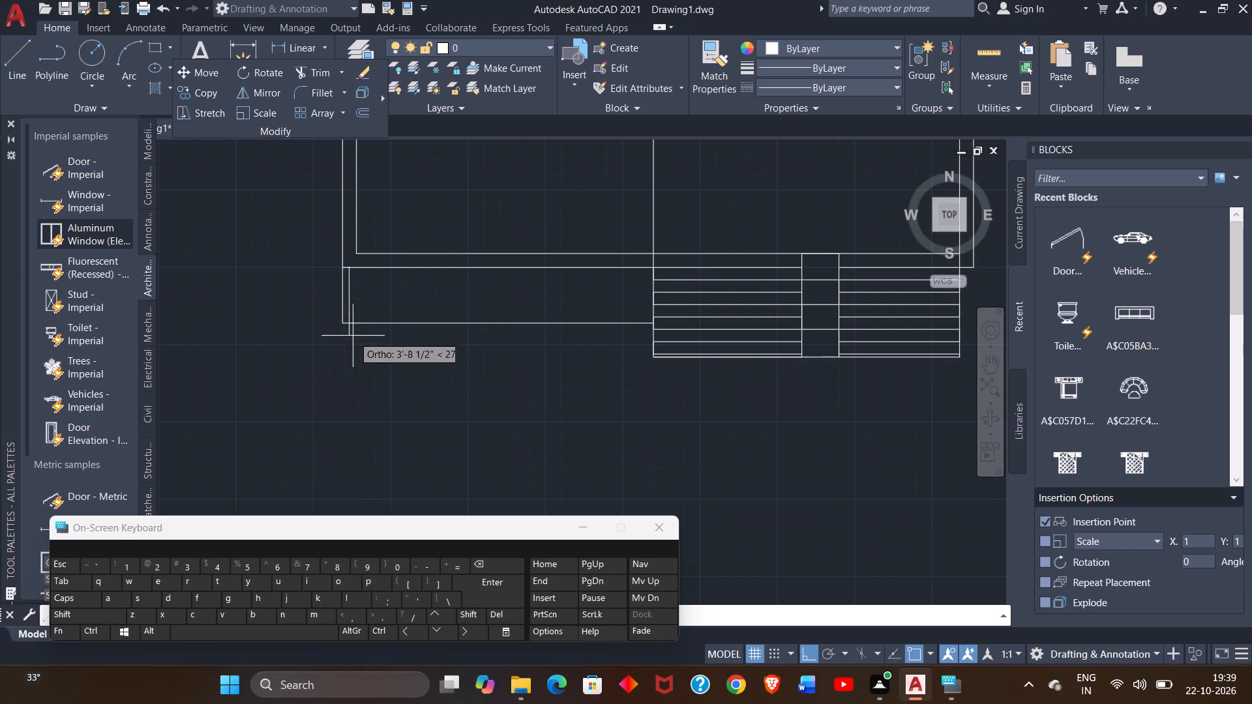
left_click(350, 323)
right_click(350, 323)
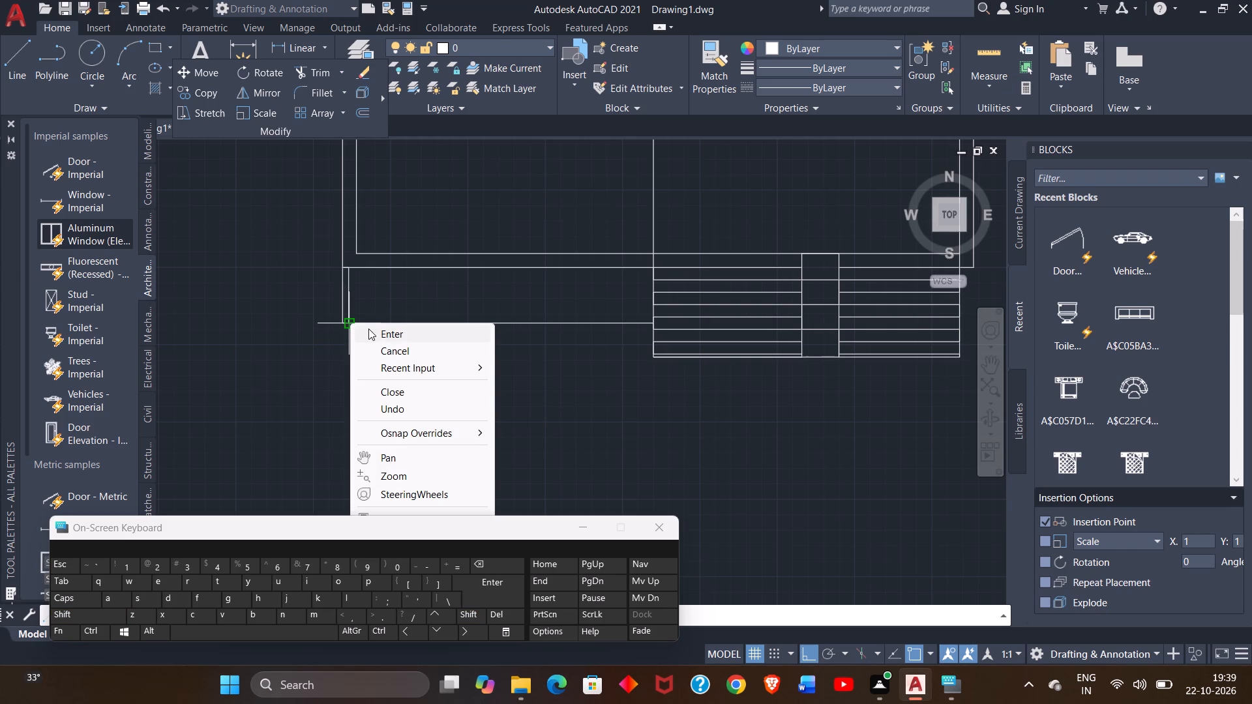
left_click(381, 334)
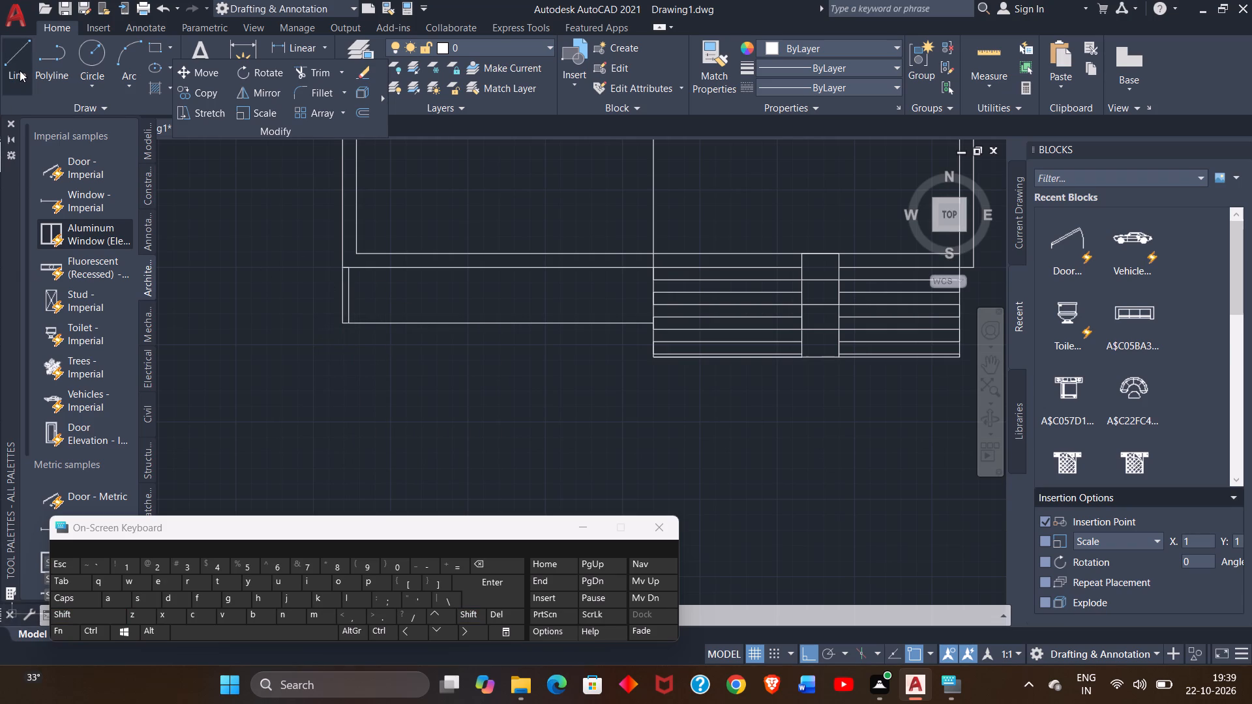
Draw a line 4" north from the border's southwest corner, continuing east to the steps' west edge.
left_click_drag(20, 70, 382, 332)
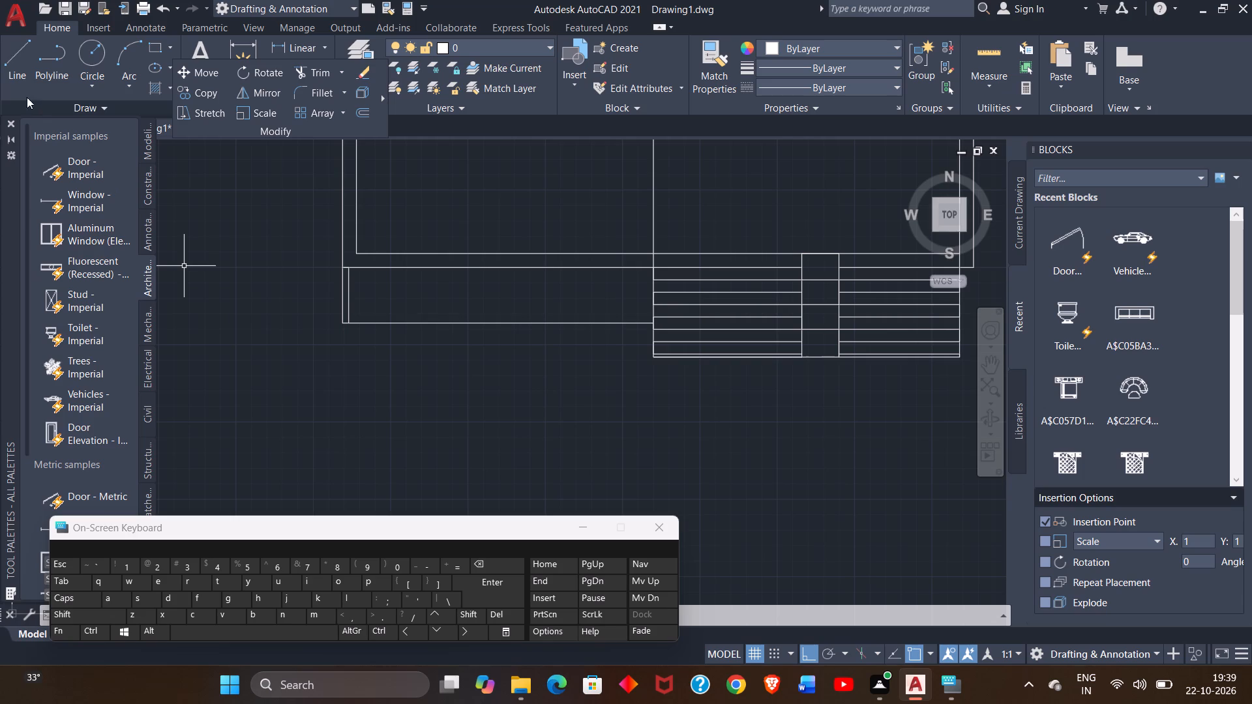
left_click(14, 80)
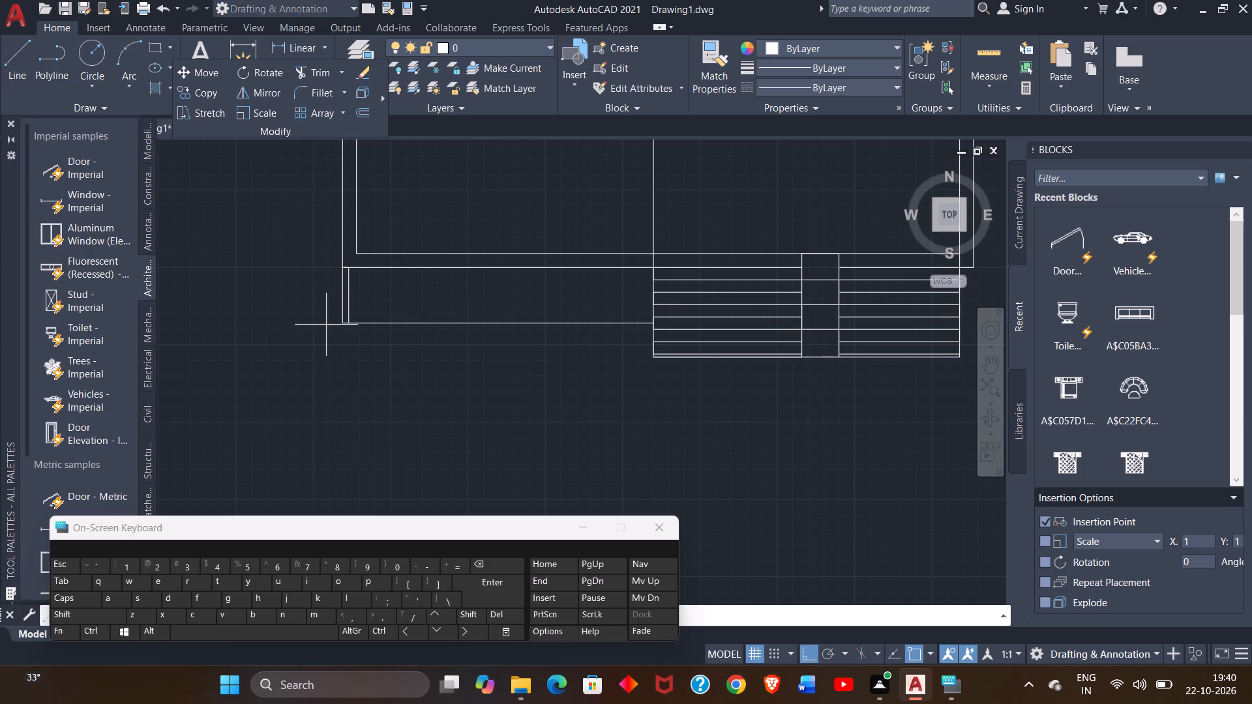
scroll(326, 325, "up", 1, "ctrl")
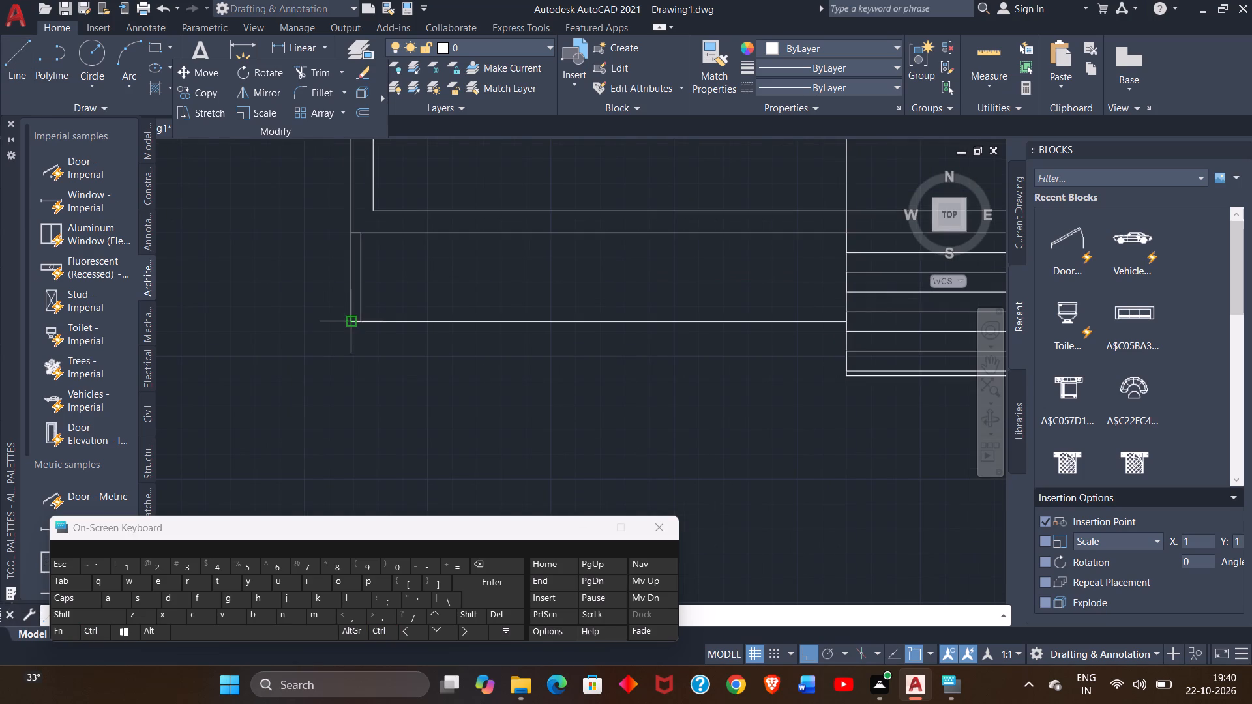
left_click_drag(348, 324, 344, 311)
key("4")
key("shift+quotedbl")
key("Return")
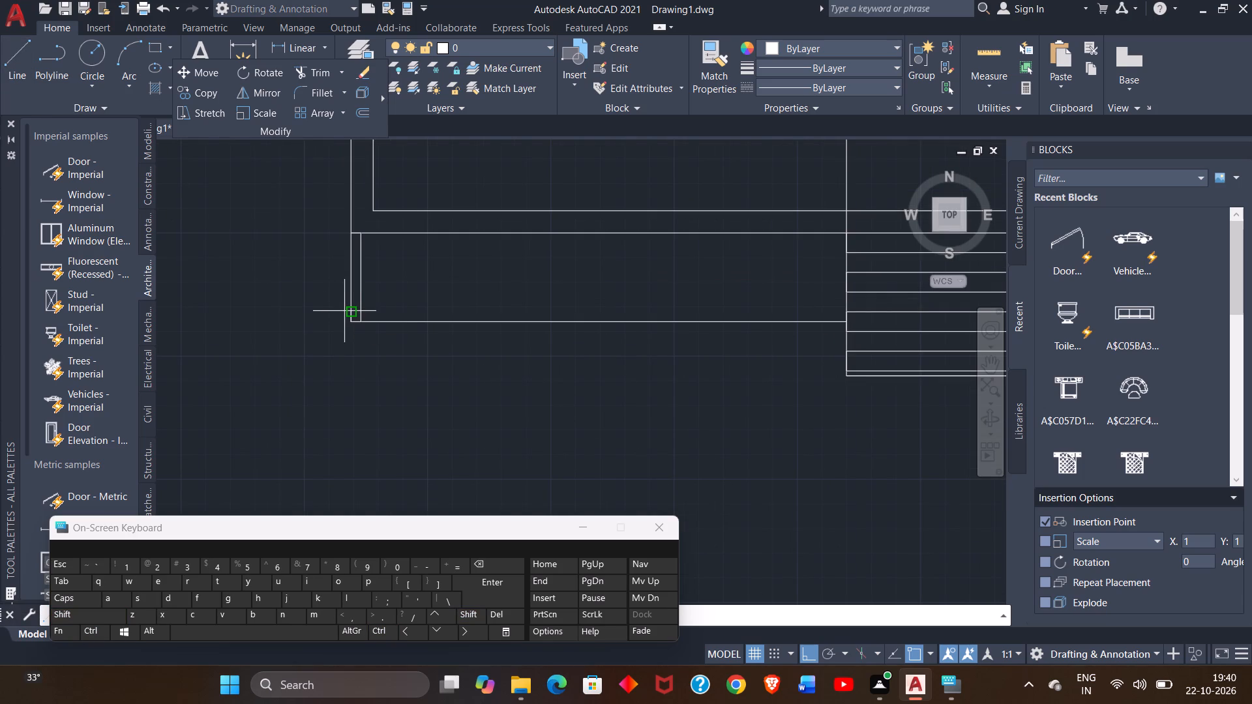
left_click(848, 312)
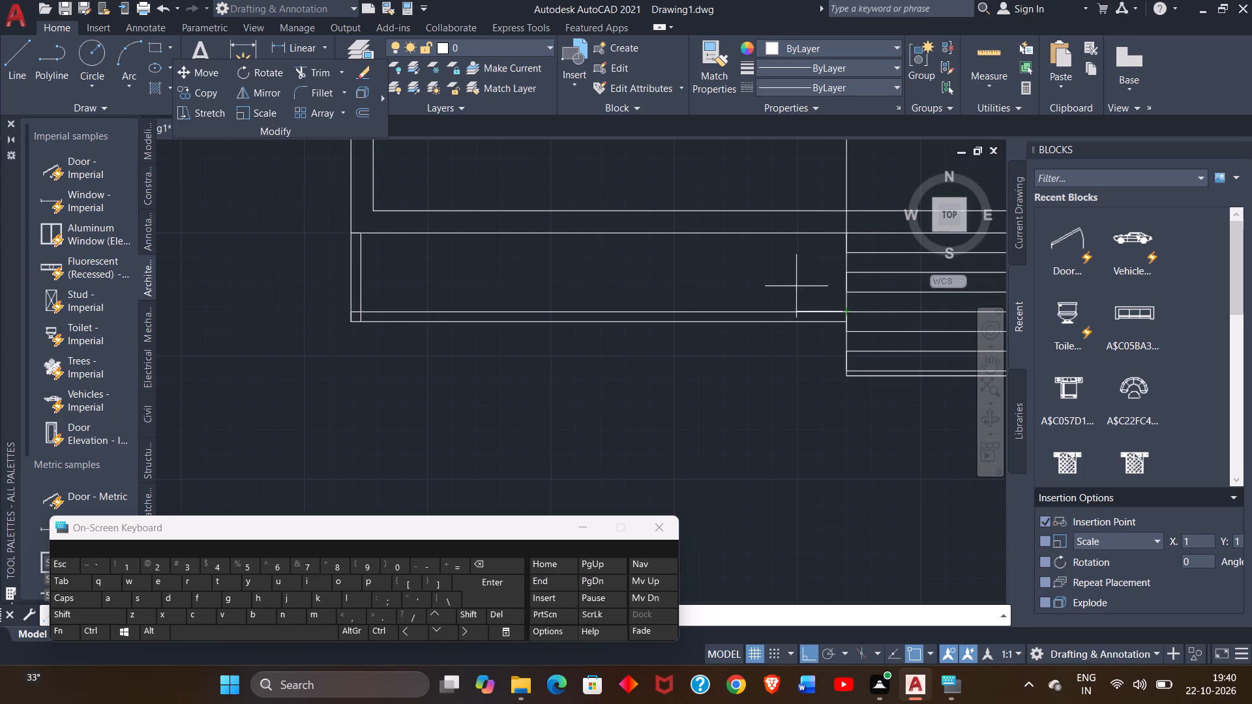
right_click(792, 284)
left_click(811, 303)
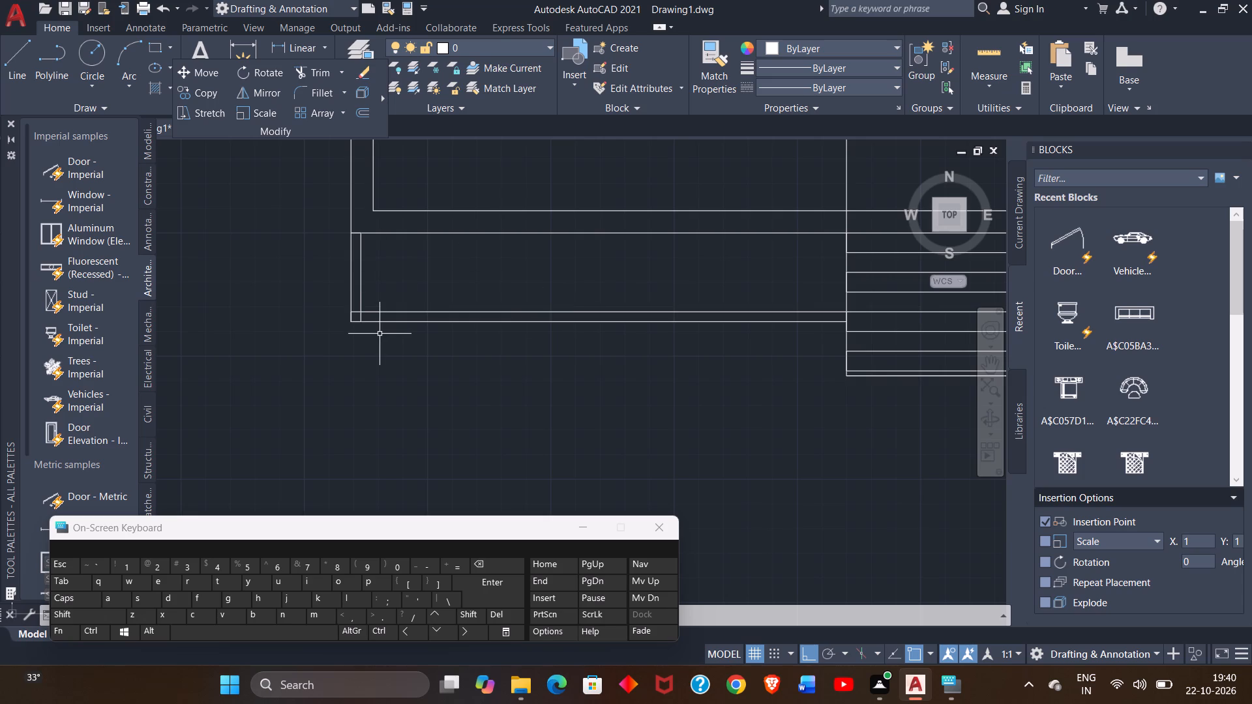
Trim the two overlapping line ends at the southwest corner of the 4" border so its inner lines meet cleanly.
scroll(380, 334, "up", 1, "ctrl")
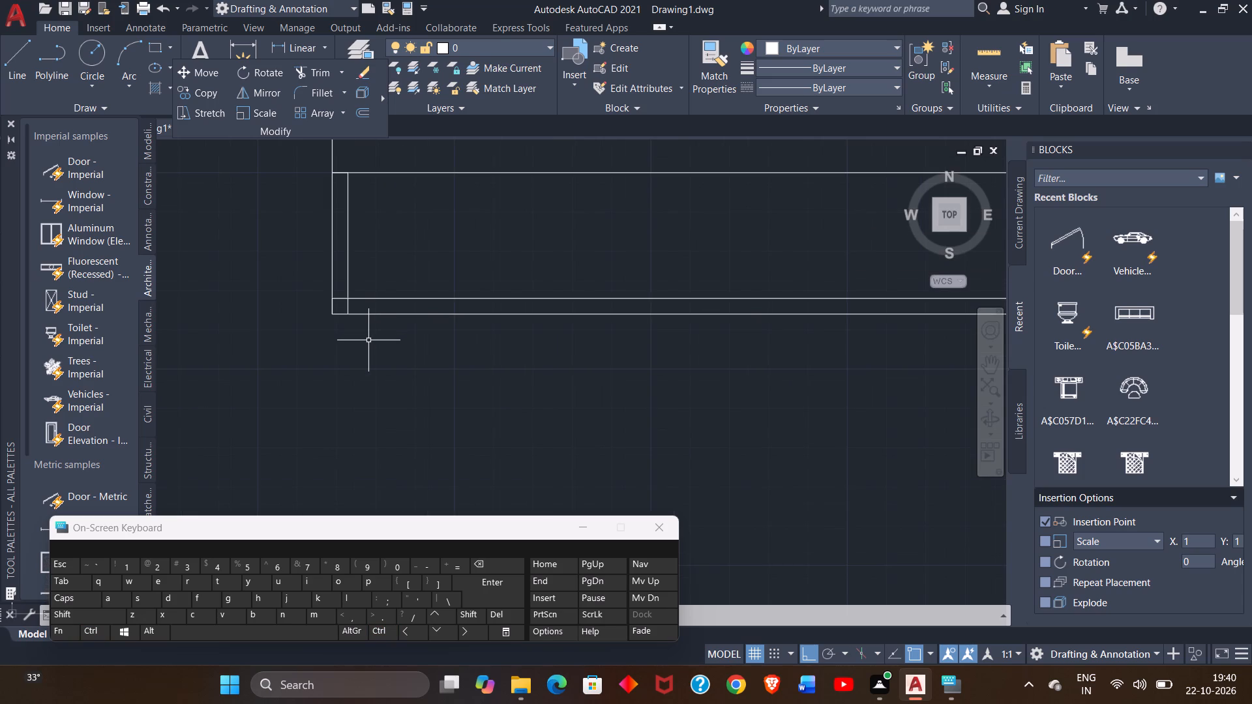
scroll(368, 333, "up", 2, "ctrl")
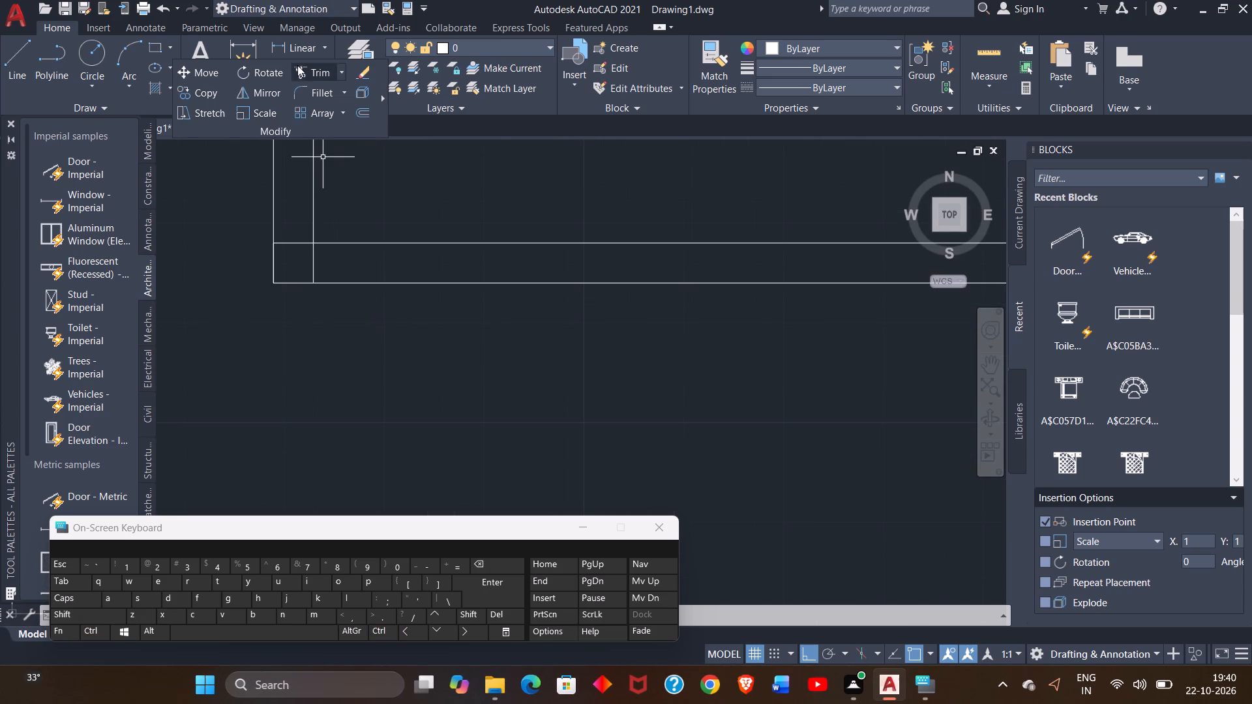
left_click(297, 67)
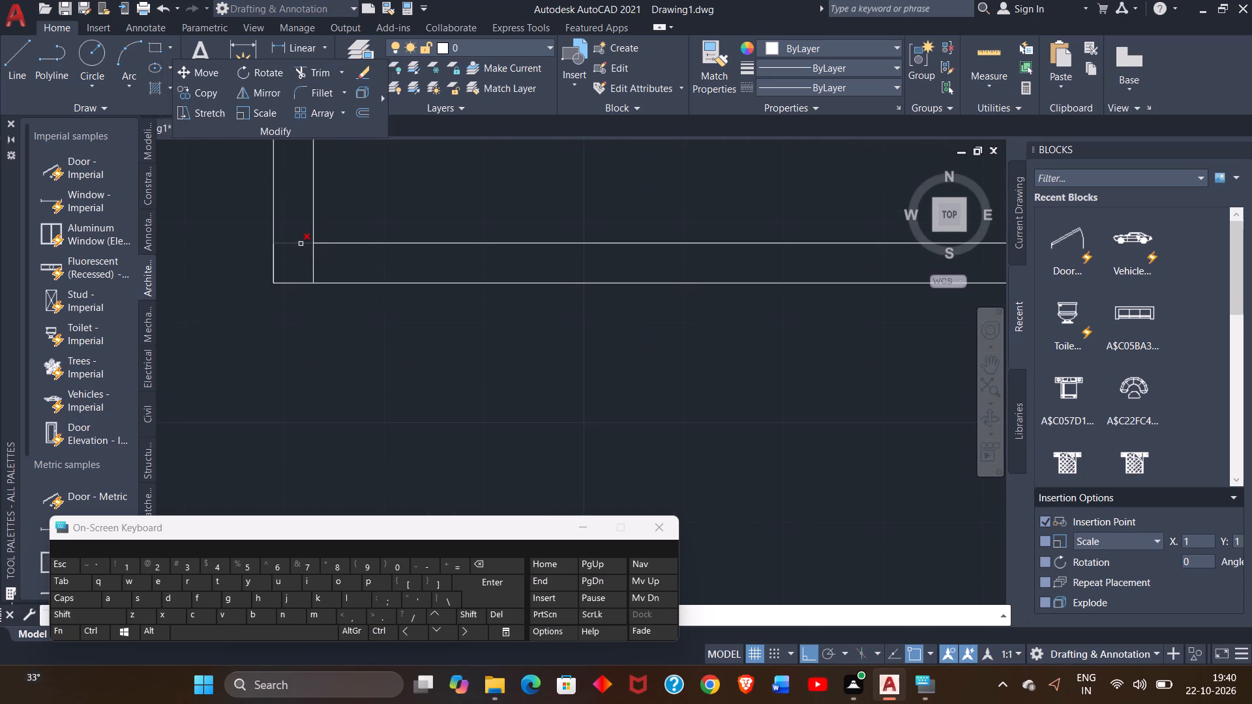
left_click_drag(298, 241, 314, 271)
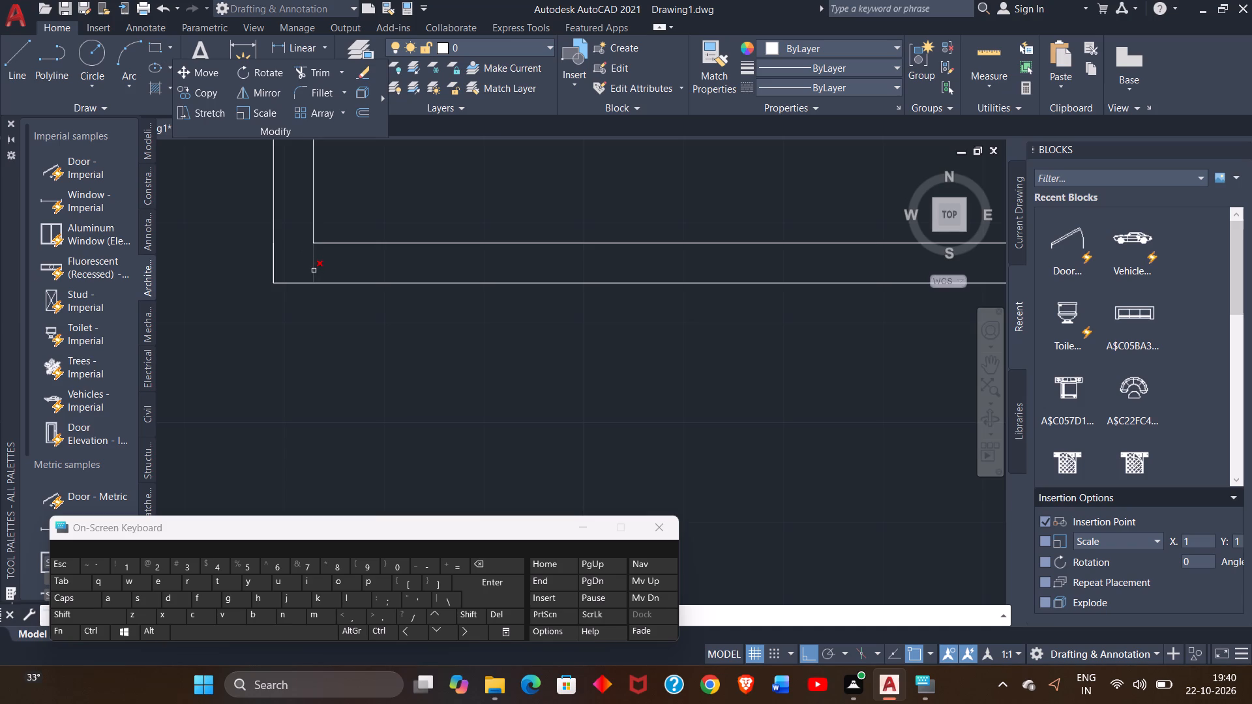
left_click(314, 271)
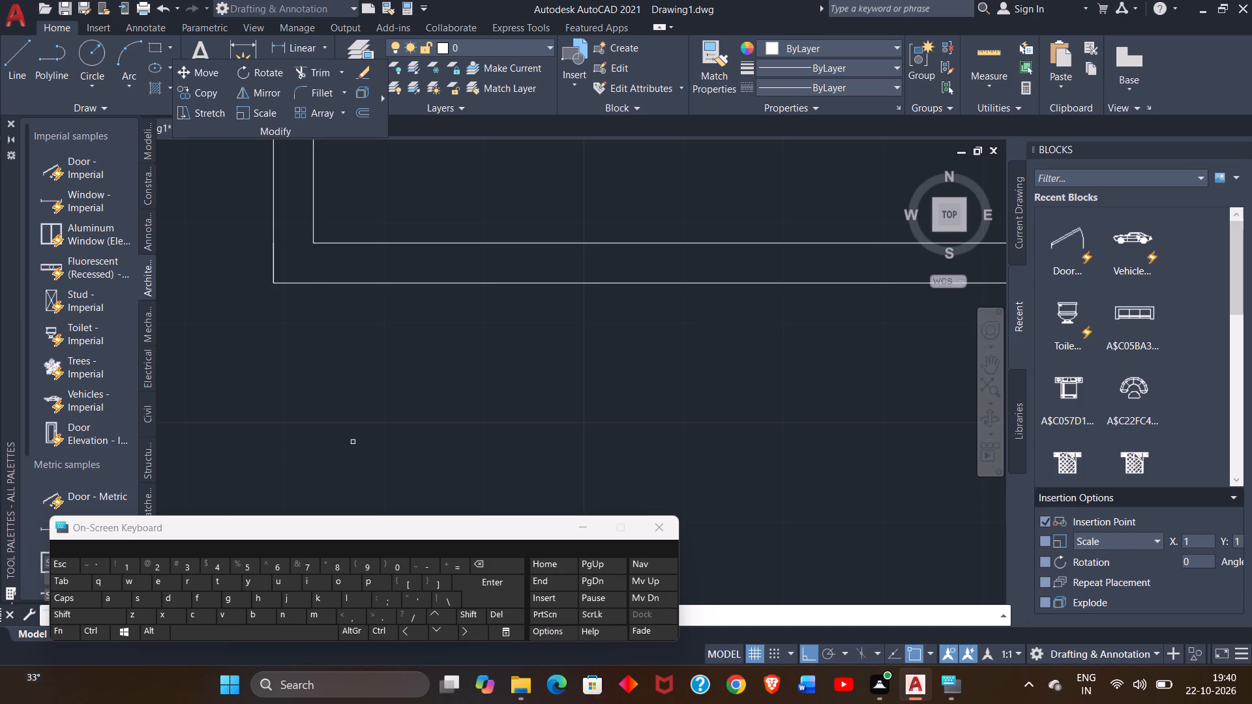
Trim the short piece of the house's south wall line crossing the 4" border at its northwest corner.
scroll(353, 441, "down", 3, "ctrl")
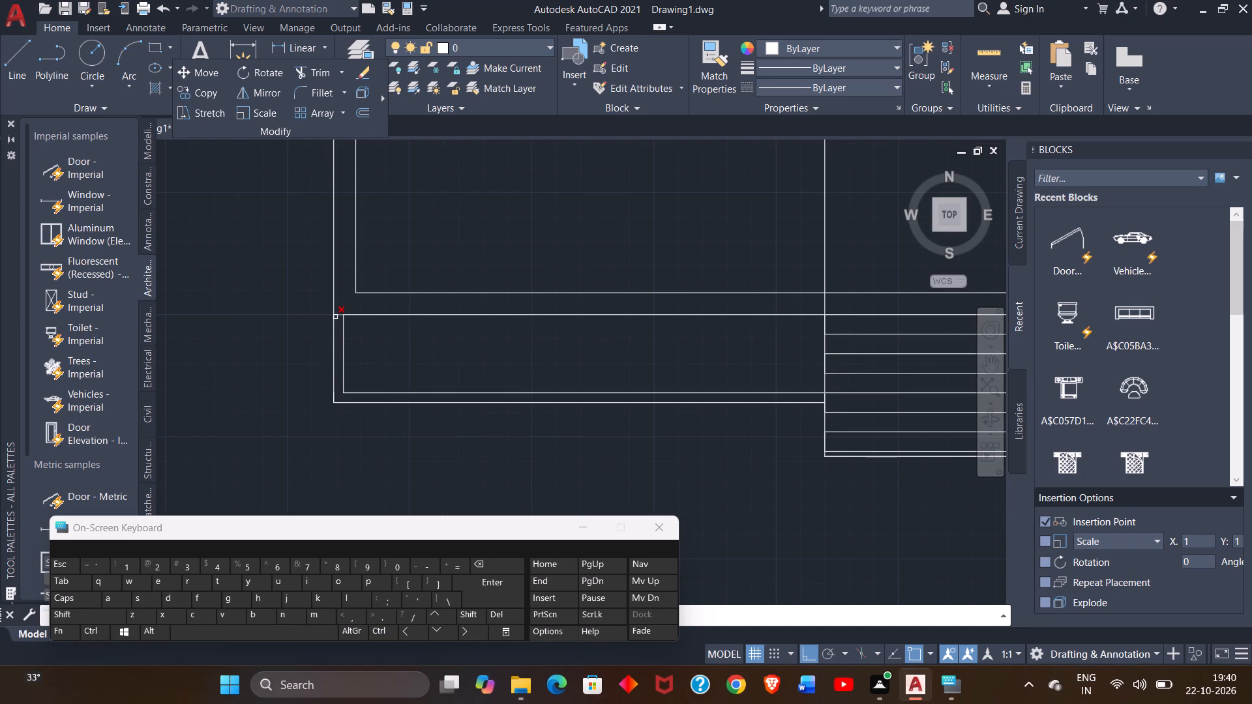
scroll(335, 317, "up", 4, "ctrl")
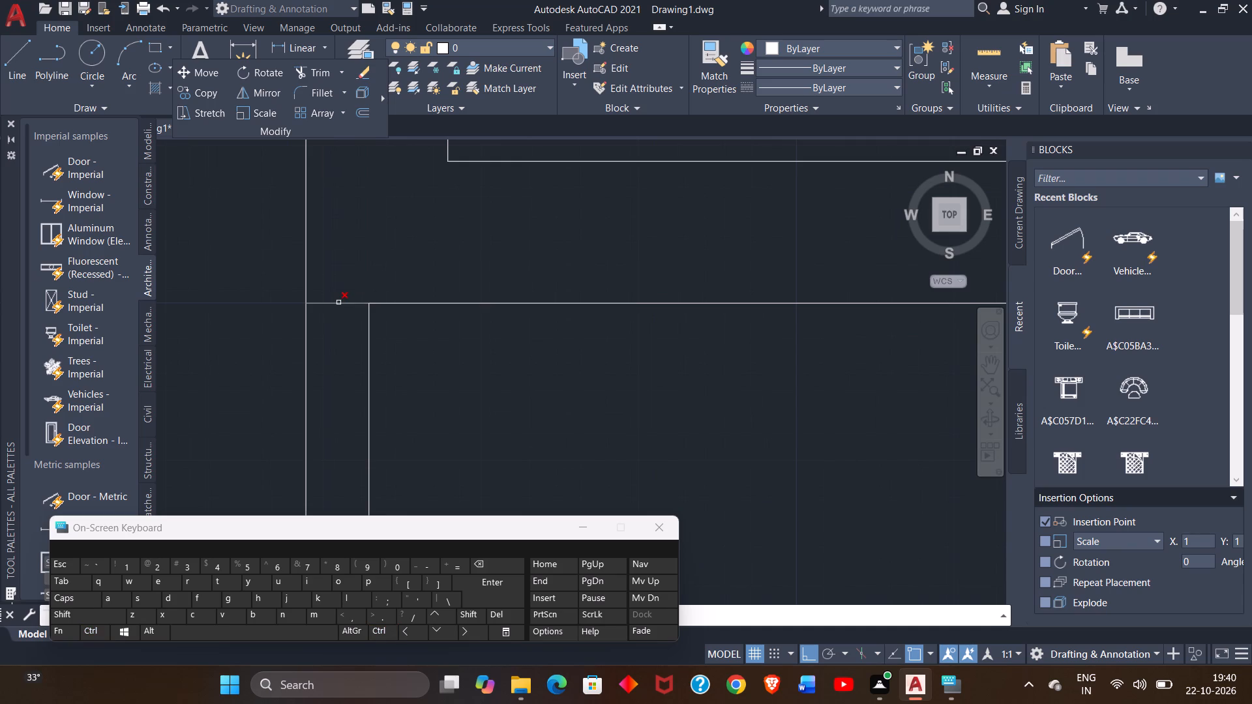
left_click_drag(338, 302, 340, 276)
left_click_drag(340, 276, 341, 351)
scroll(341, 351, "down", 1, "ctrl")
scroll(223, 366, "down", 1, "ctrl")
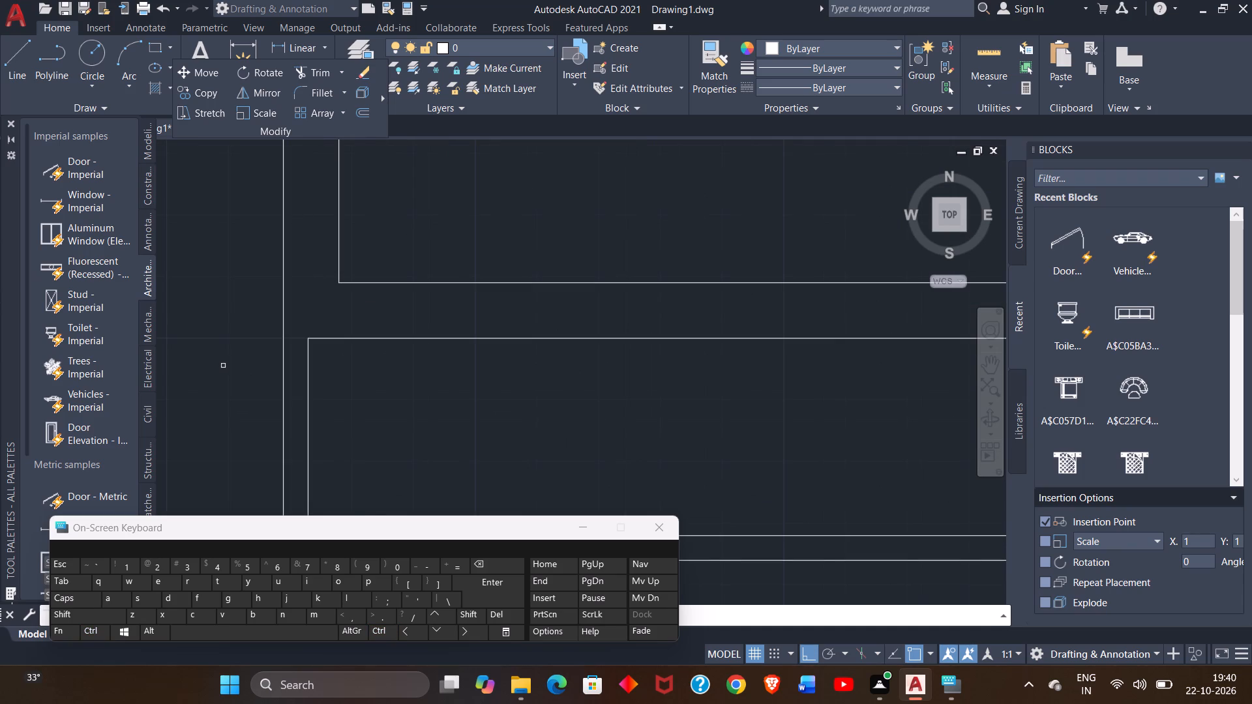
right_click(223, 366)
left_click(237, 381)
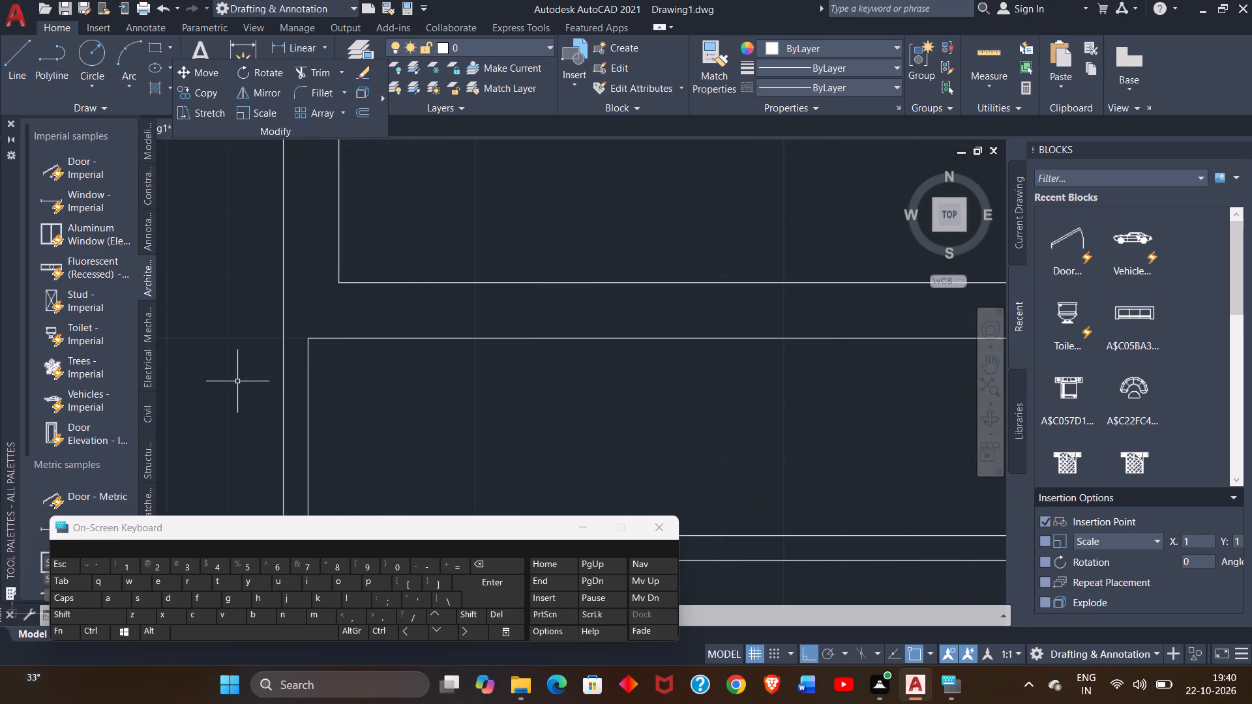
Examine the whole floor plan, from the entrance steps and bordered area up to the rooms along the north wall.
scroll(466, 403, "down", 1, "ctrl")
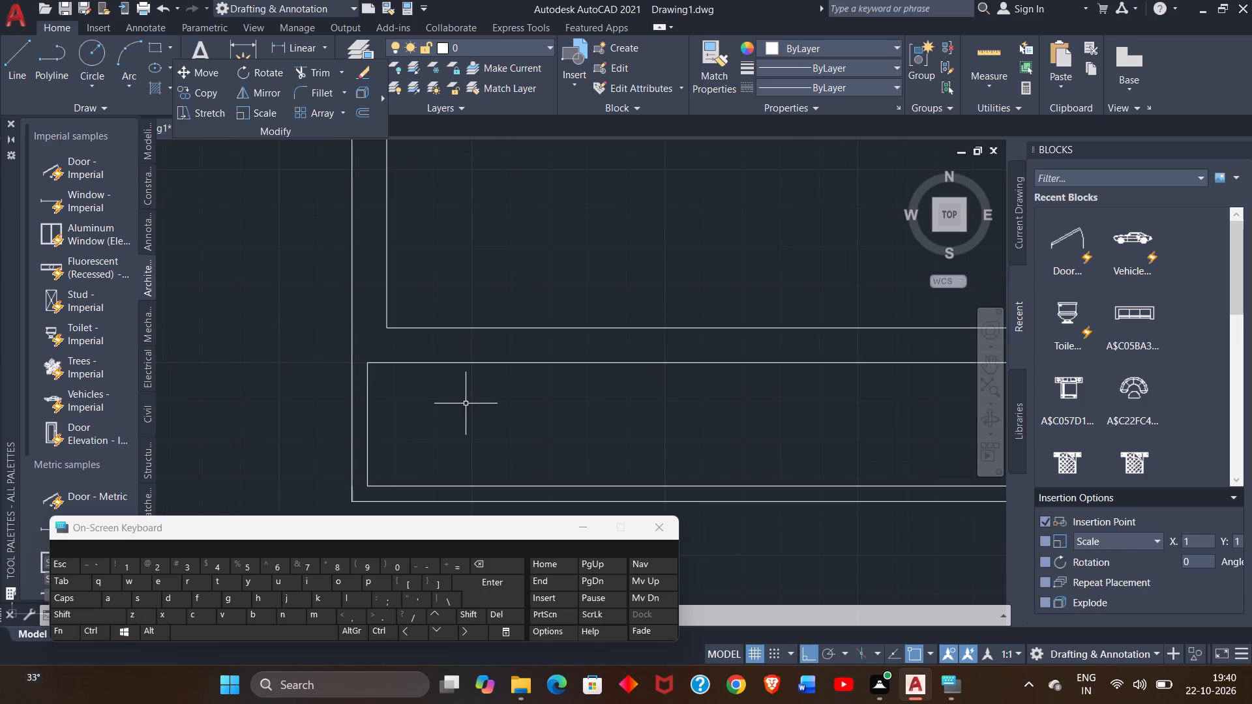
scroll(466, 403, "down", 1, "ctrl")
left_click(466, 403)
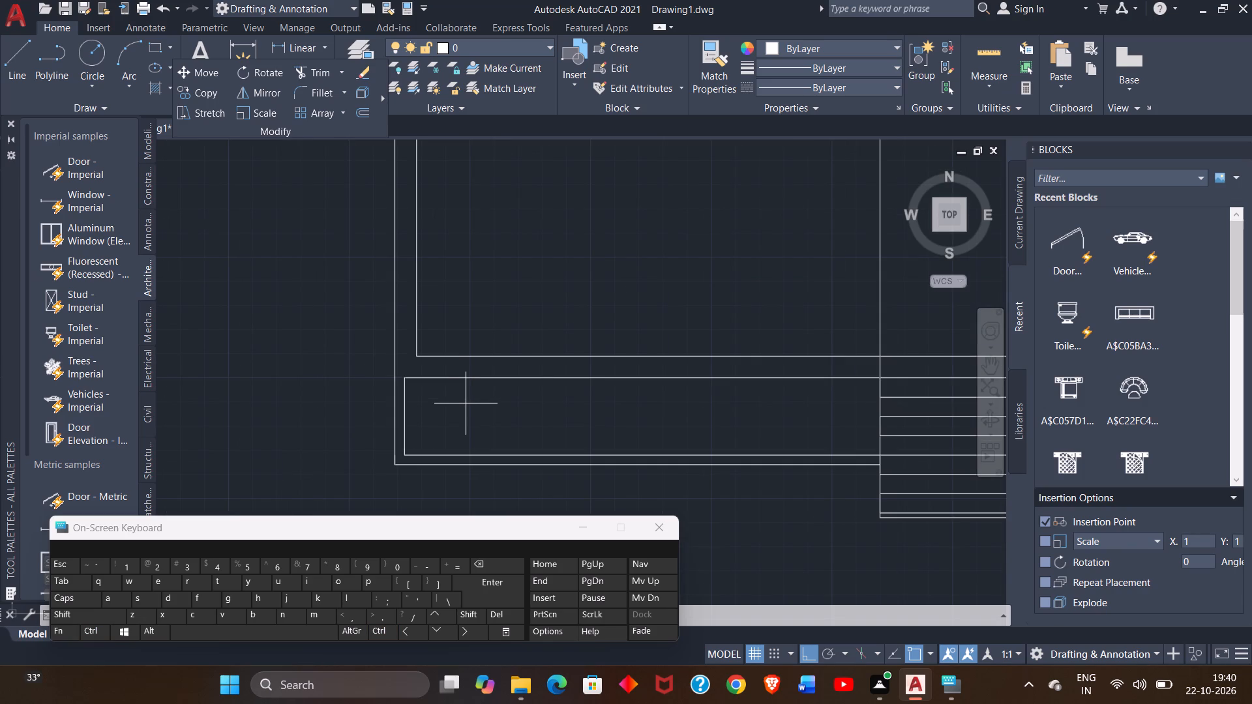
right_click(469, 406)
left_click(469, 406)
left_click(990, 375)
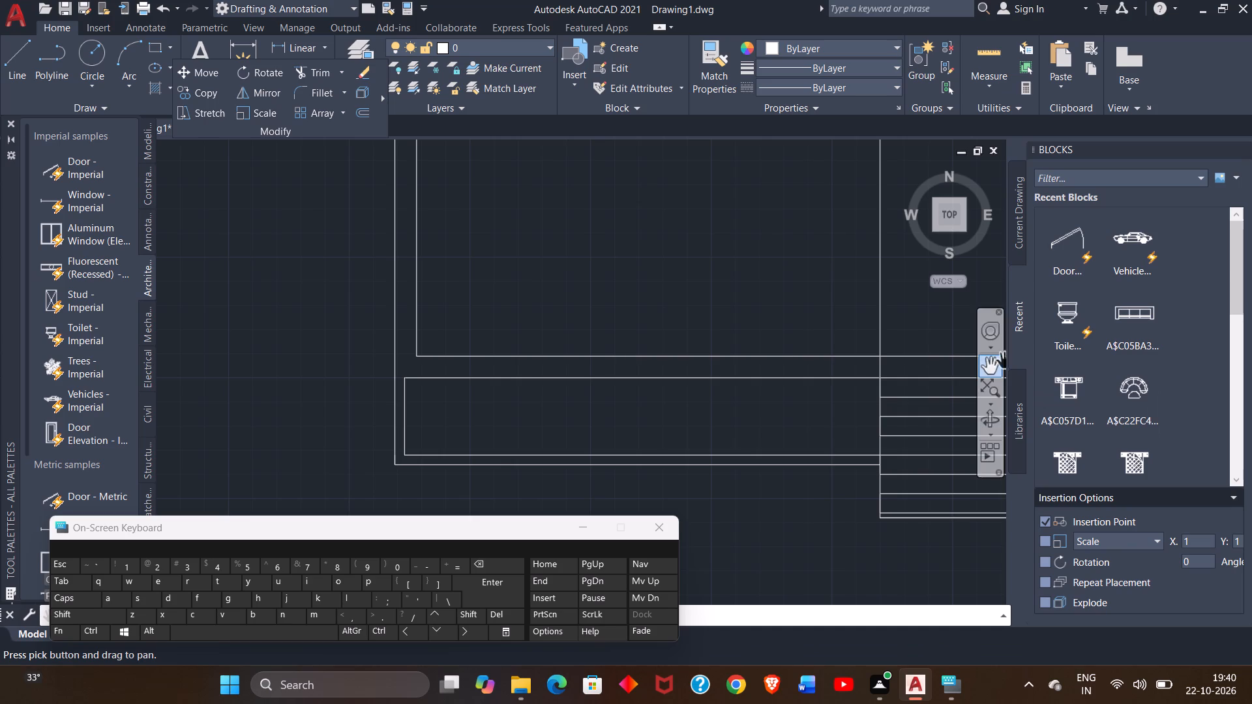
left_click_drag(738, 370, 634, 438)
scroll(634, 438, "down", 3, "ctrl")
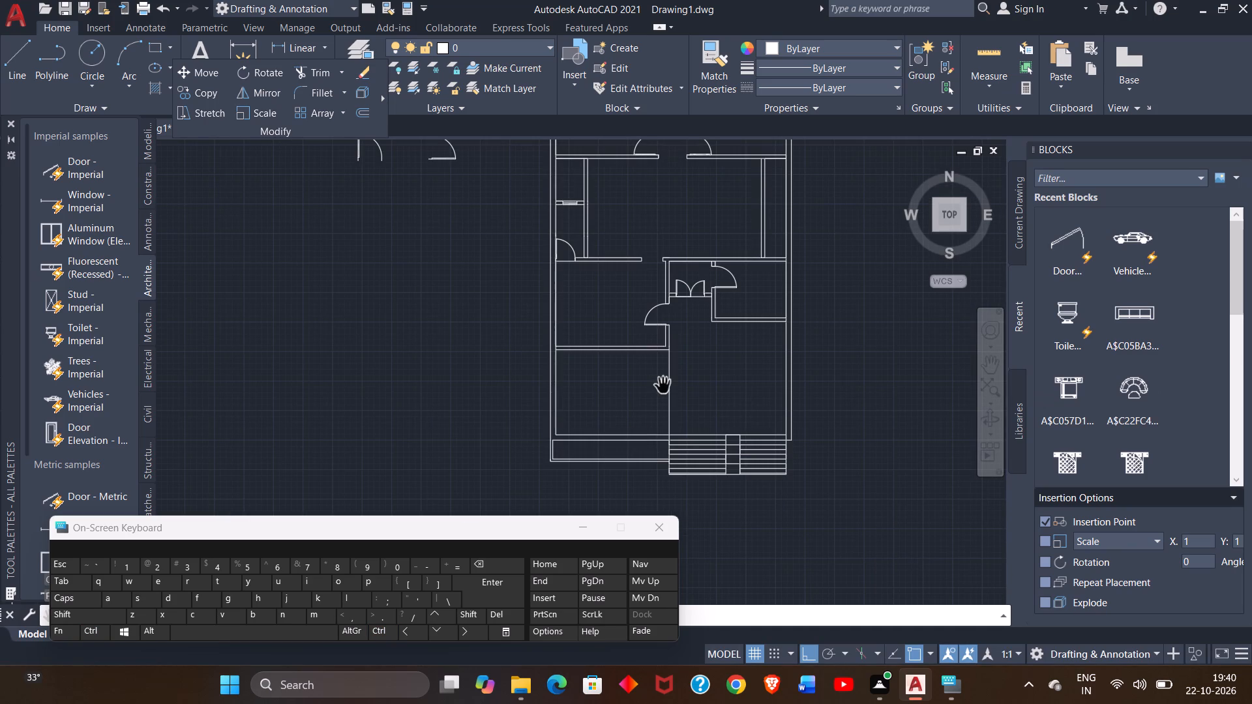
scroll(659, 387, "up", 3, "ctrl")
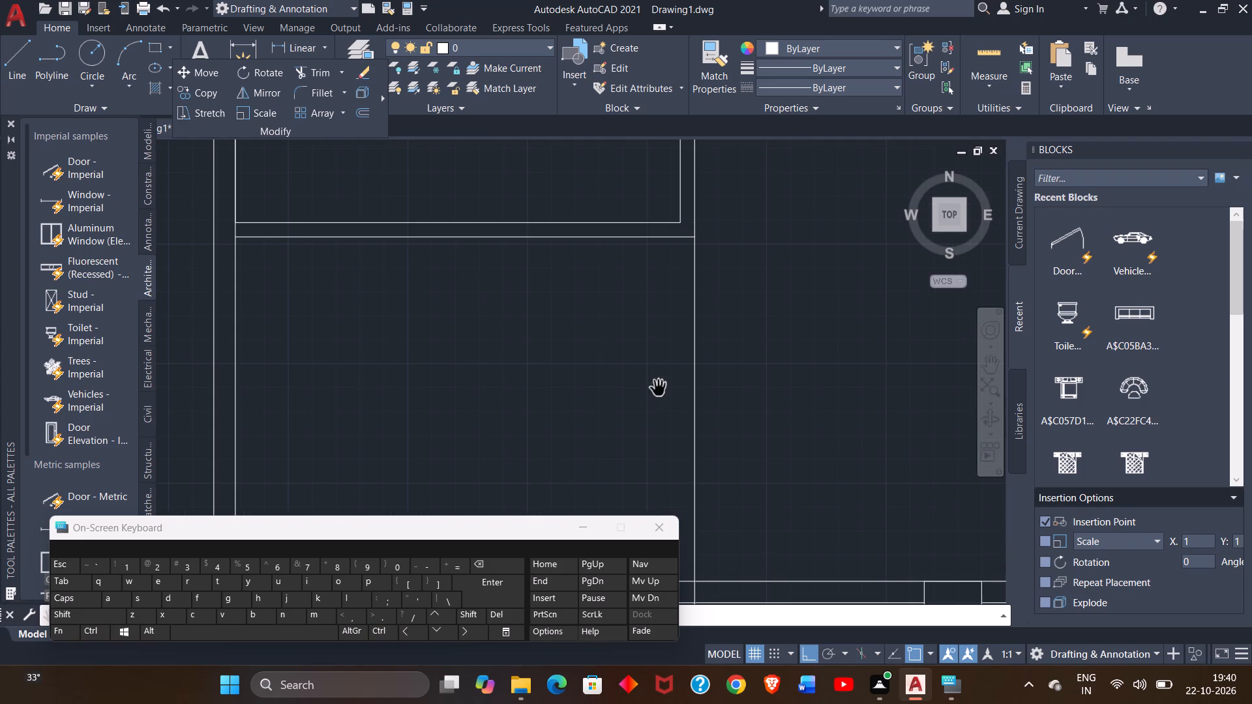
scroll(659, 387, "down", 2, "ctrl")
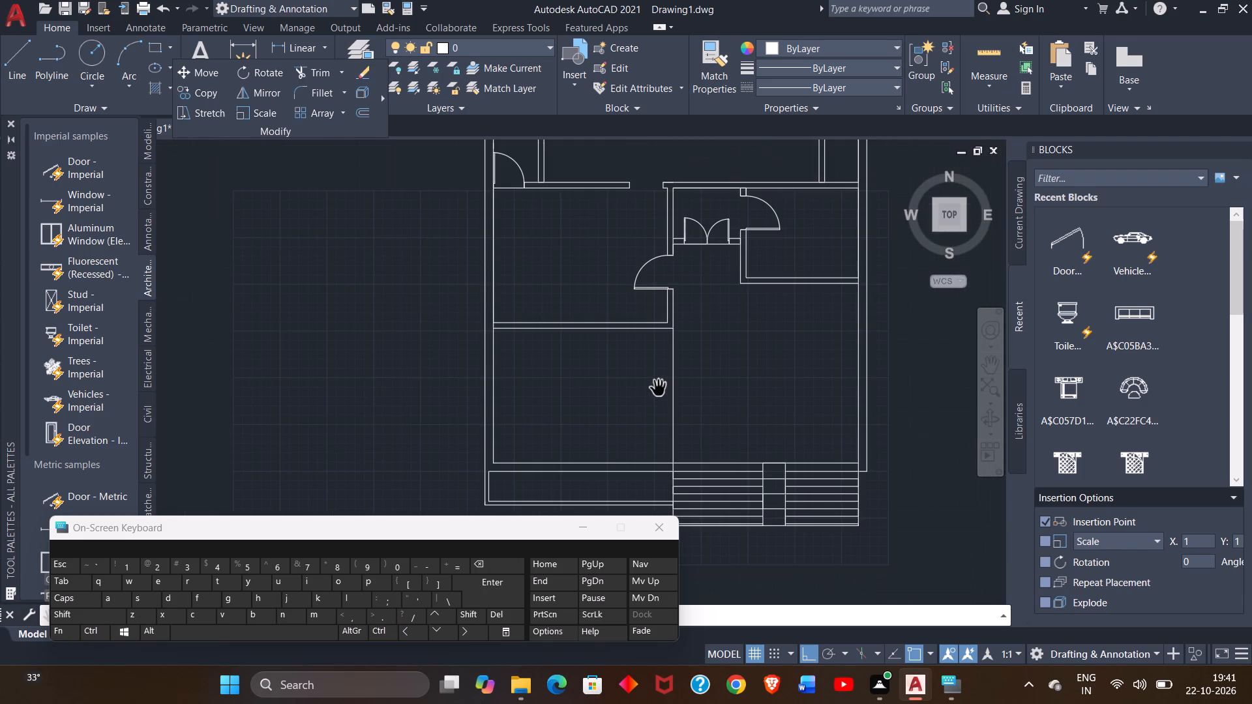
left_click(607, 302)
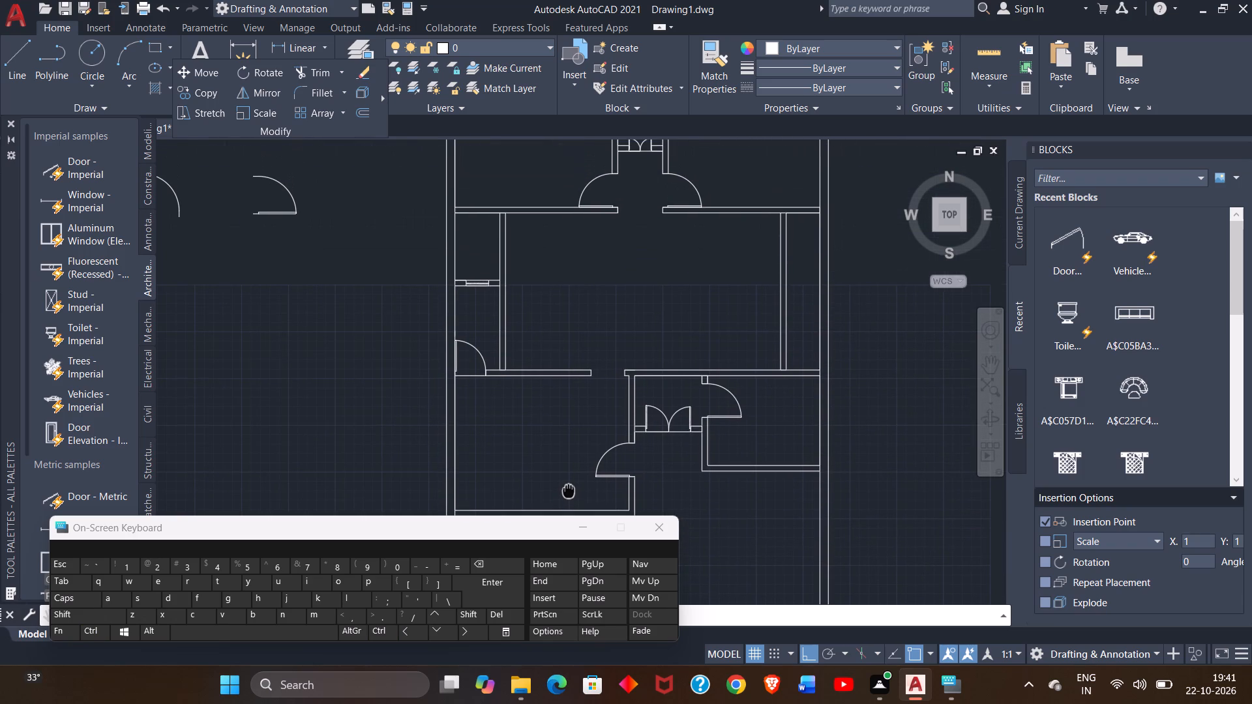
left_click(567, 360)
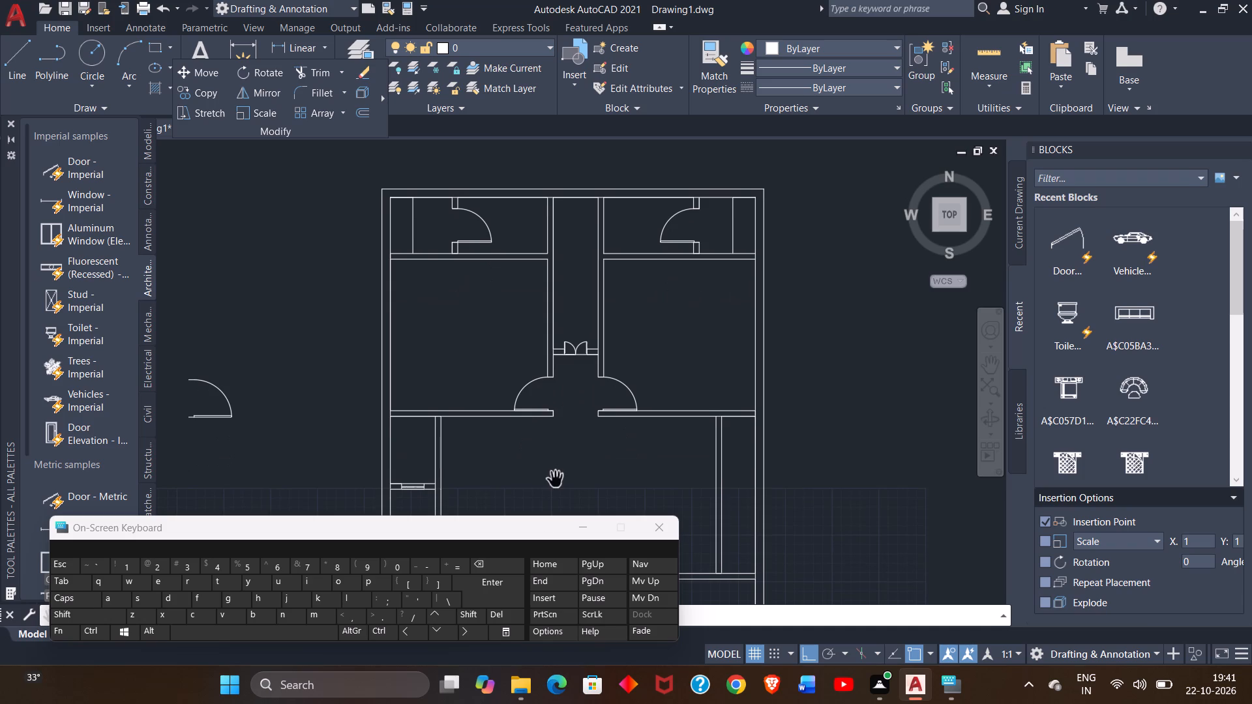
left_click_drag(553, 467, 538, 378)
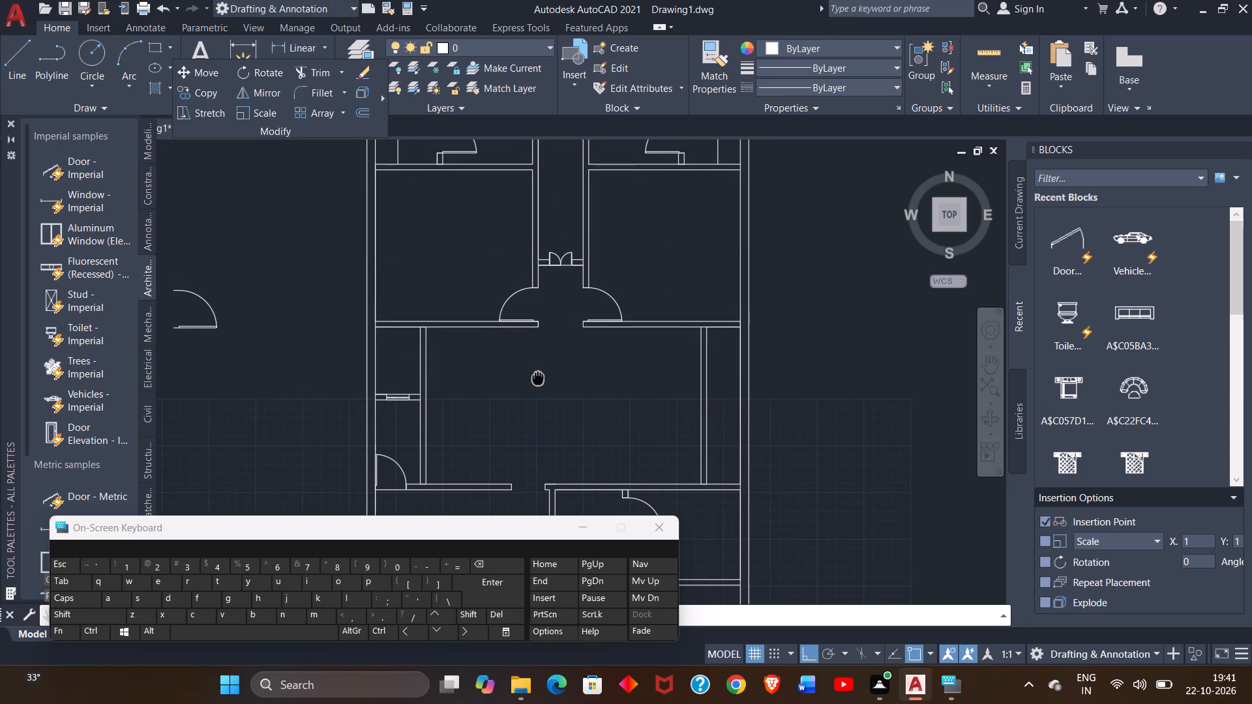
left_click_drag(538, 378, 531, 447)
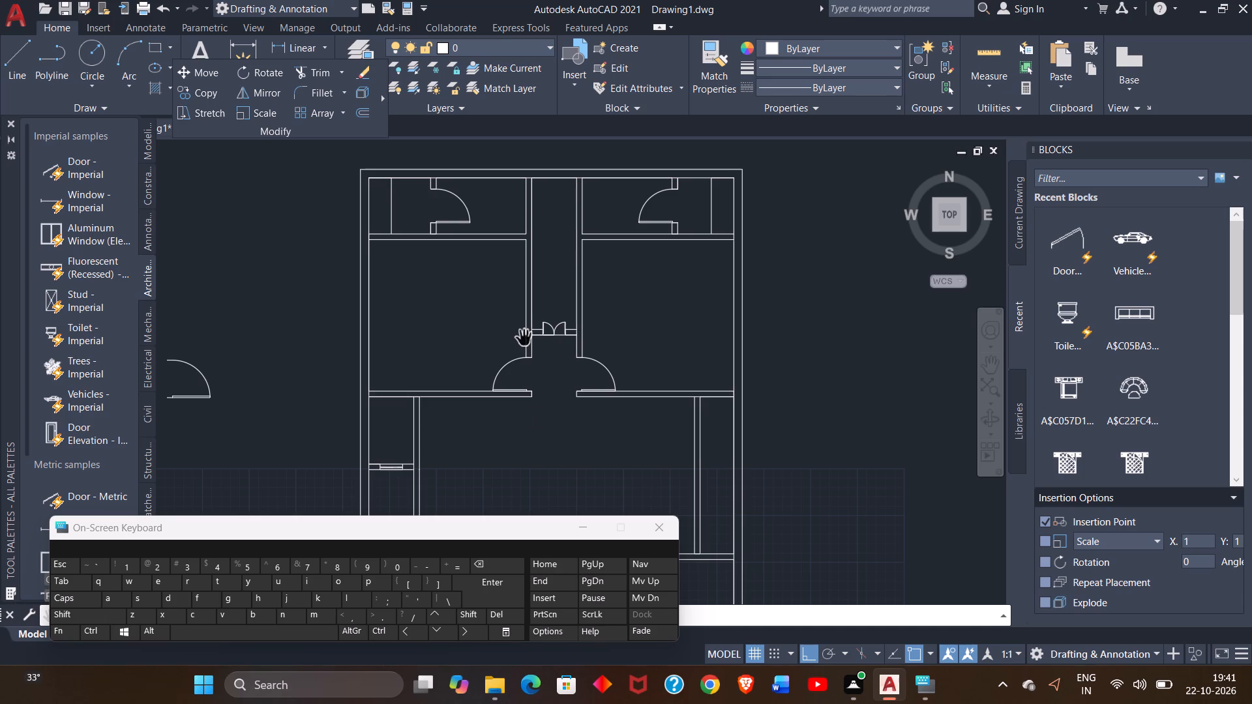
left_click_drag(591, 436, 589, 334)
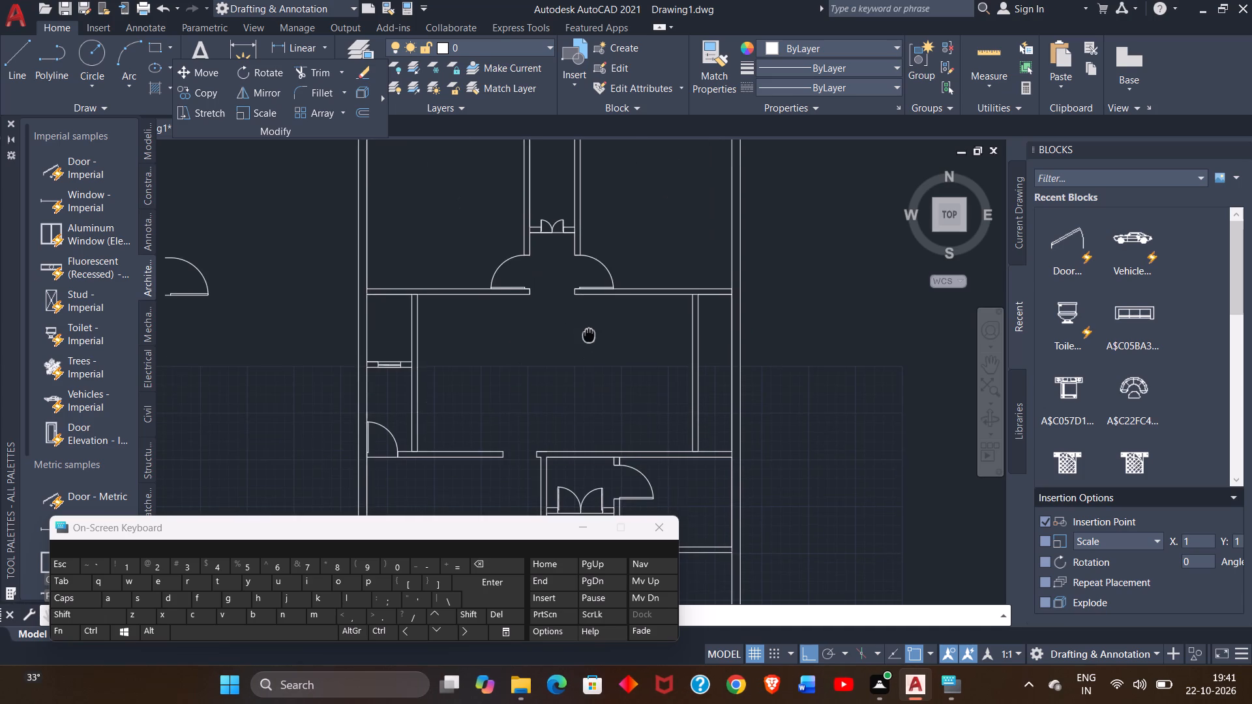
left_click_drag(589, 334, 552, 225)
left_click_drag(534, 318, 530, 160)
left_click_drag(554, 318, 541, 254)
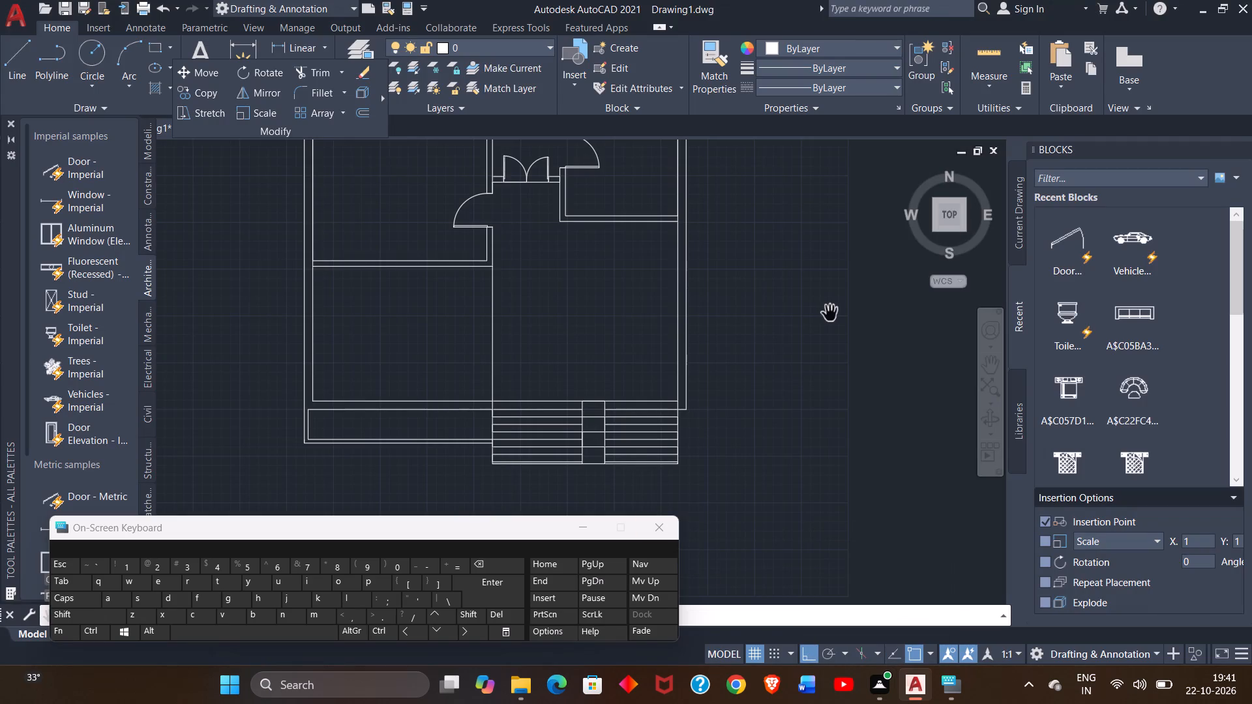
left_click_drag(768, 347, 864, 437)
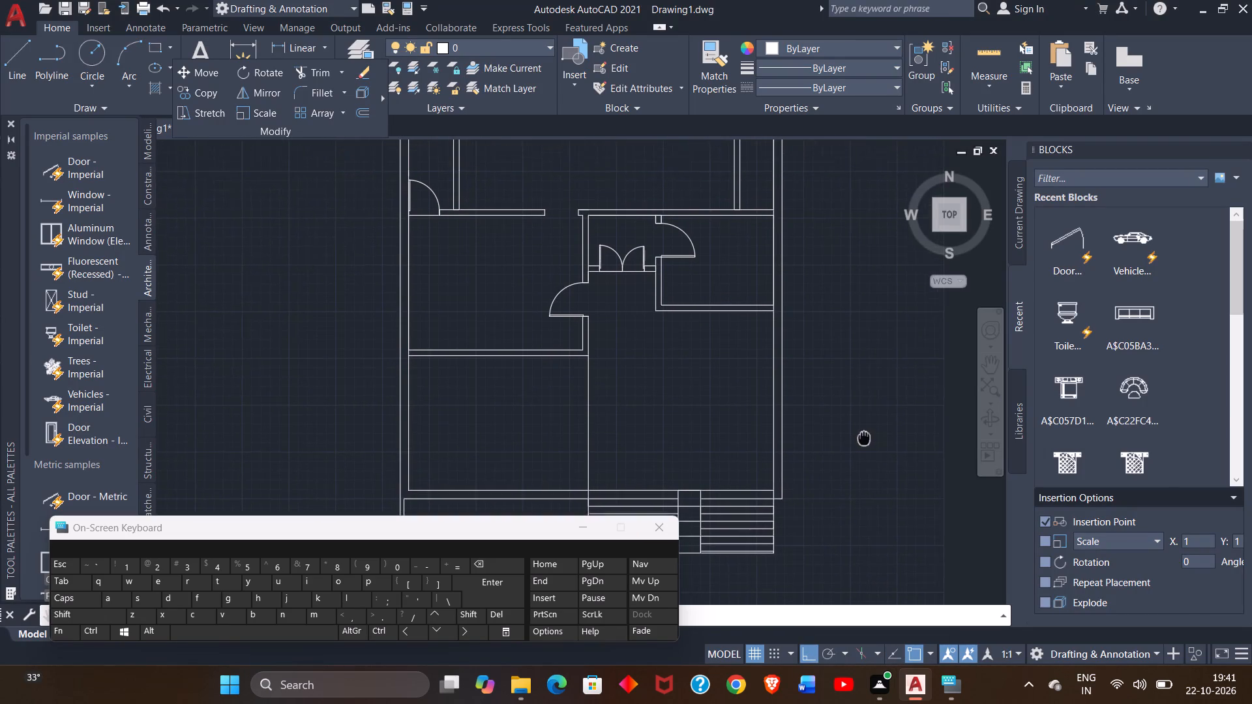
left_click_drag(864, 437, 861, 464)
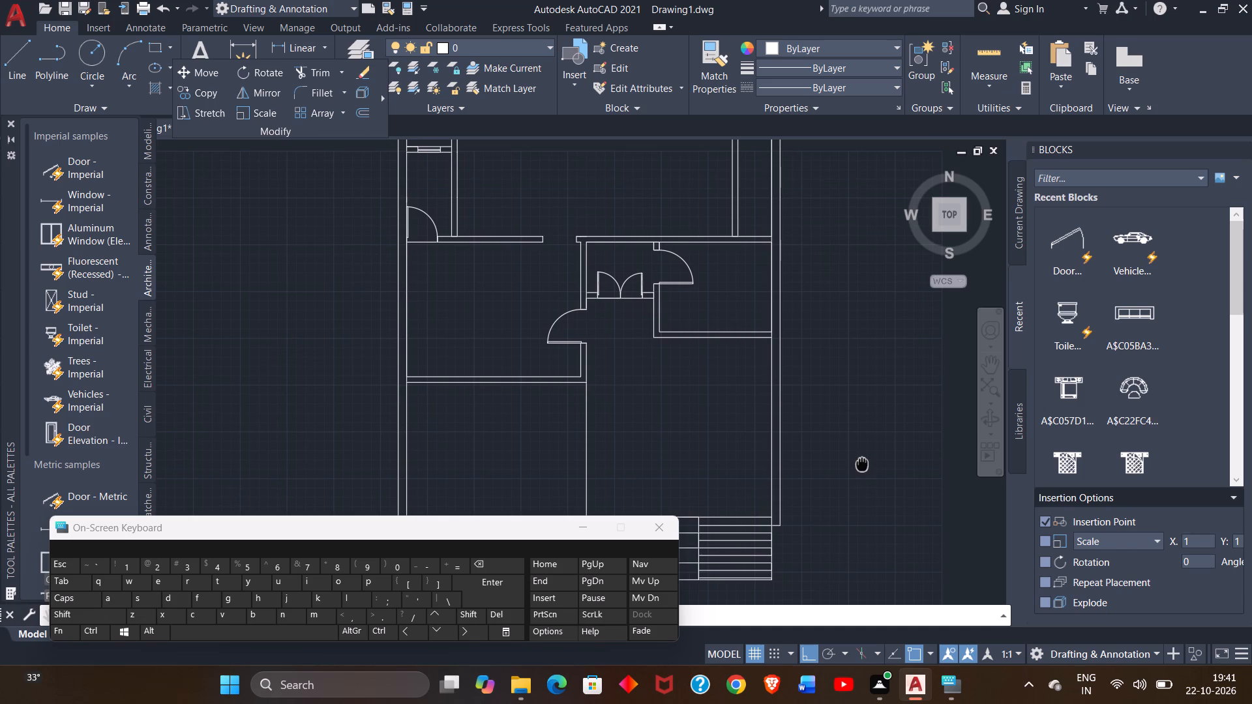
left_click_drag(508, 297, 547, 443)
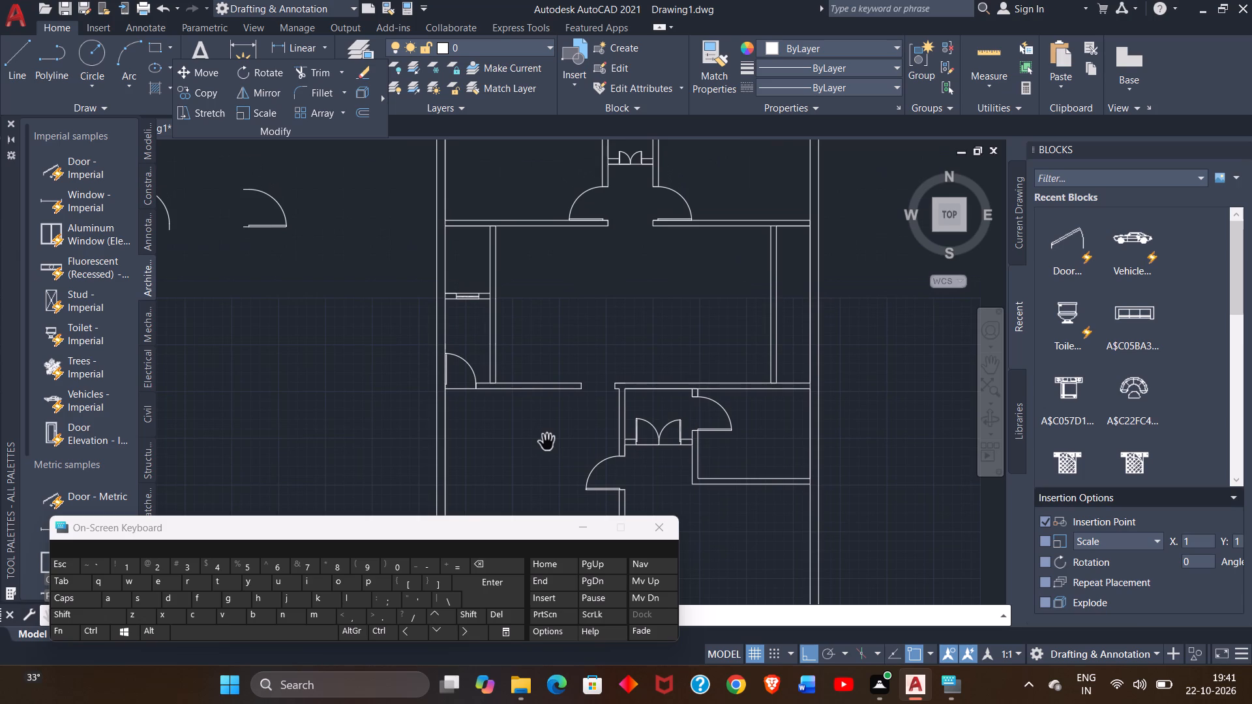
left_click_drag(473, 267, 473, 278)
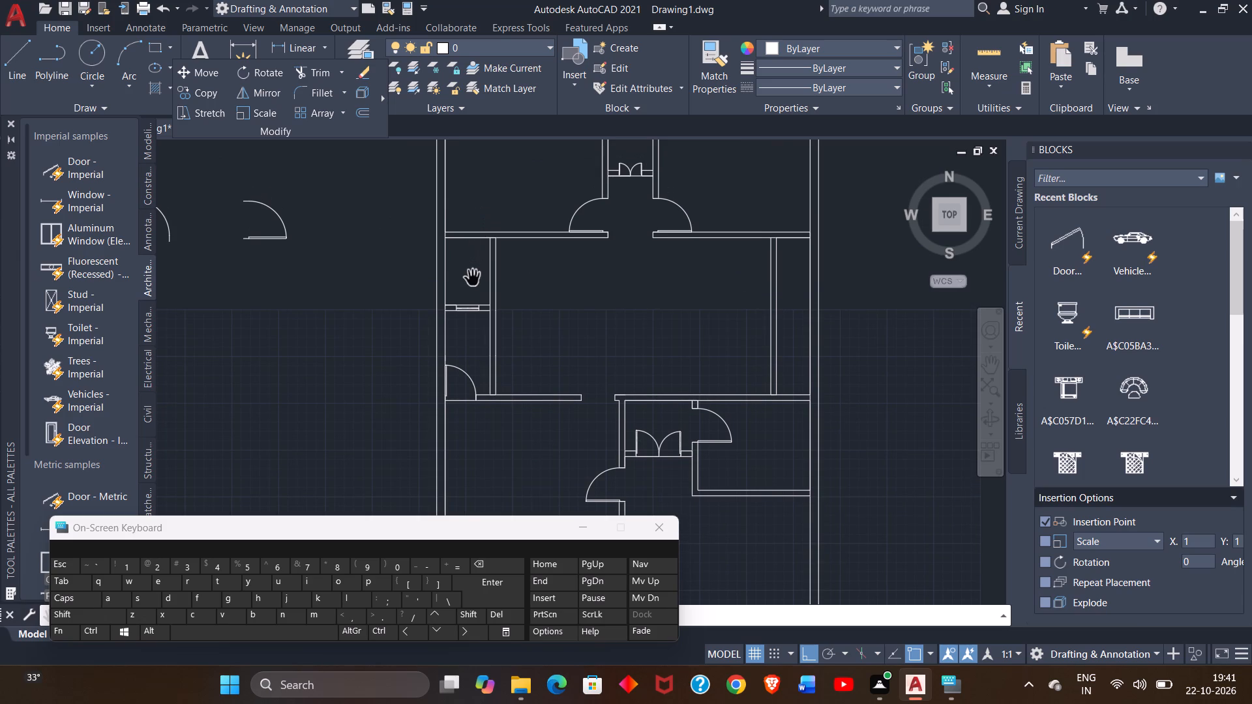
scroll(447, 291, "up", 1, "ctrl")
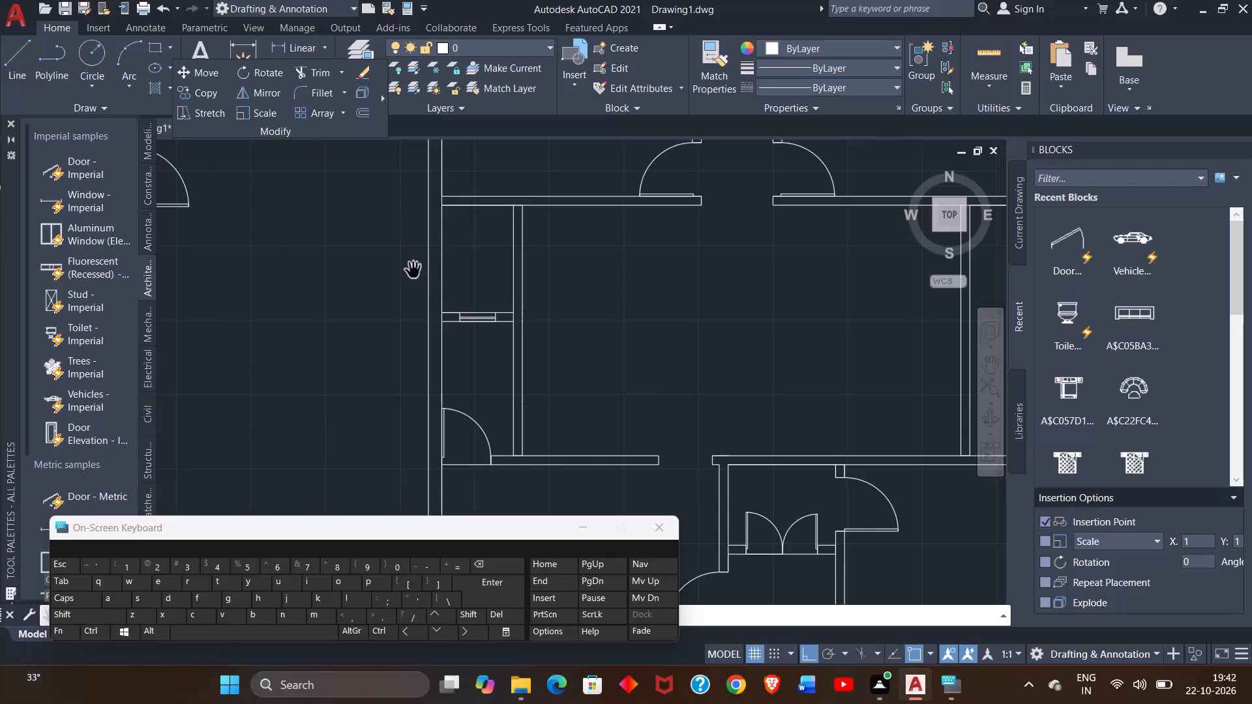
left_click(606, 329)
left_click(556, 359)
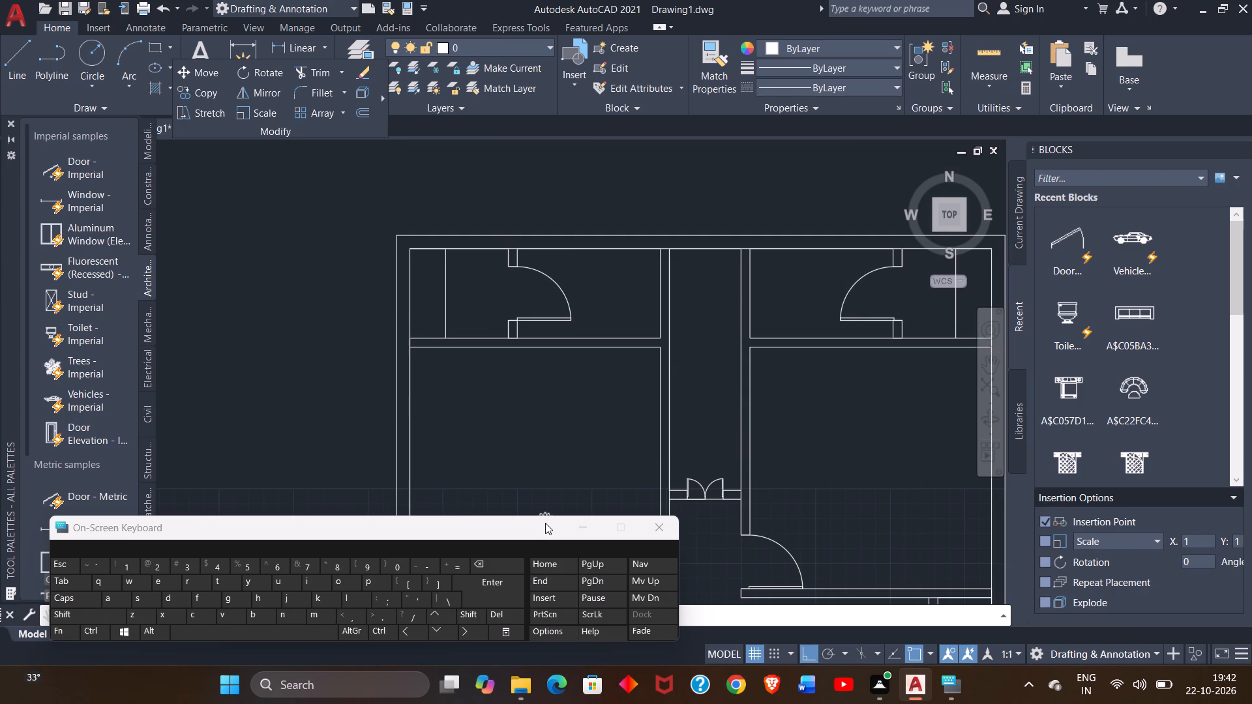
right_click(363, 239)
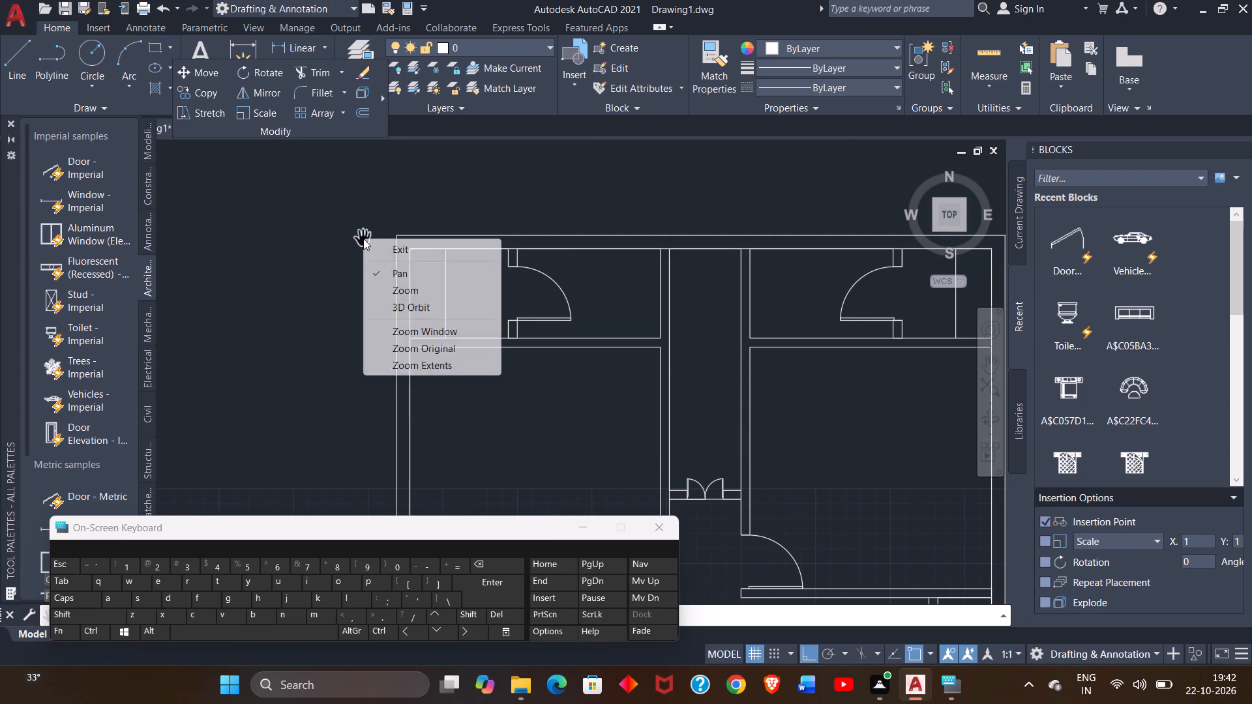
left_click(389, 246)
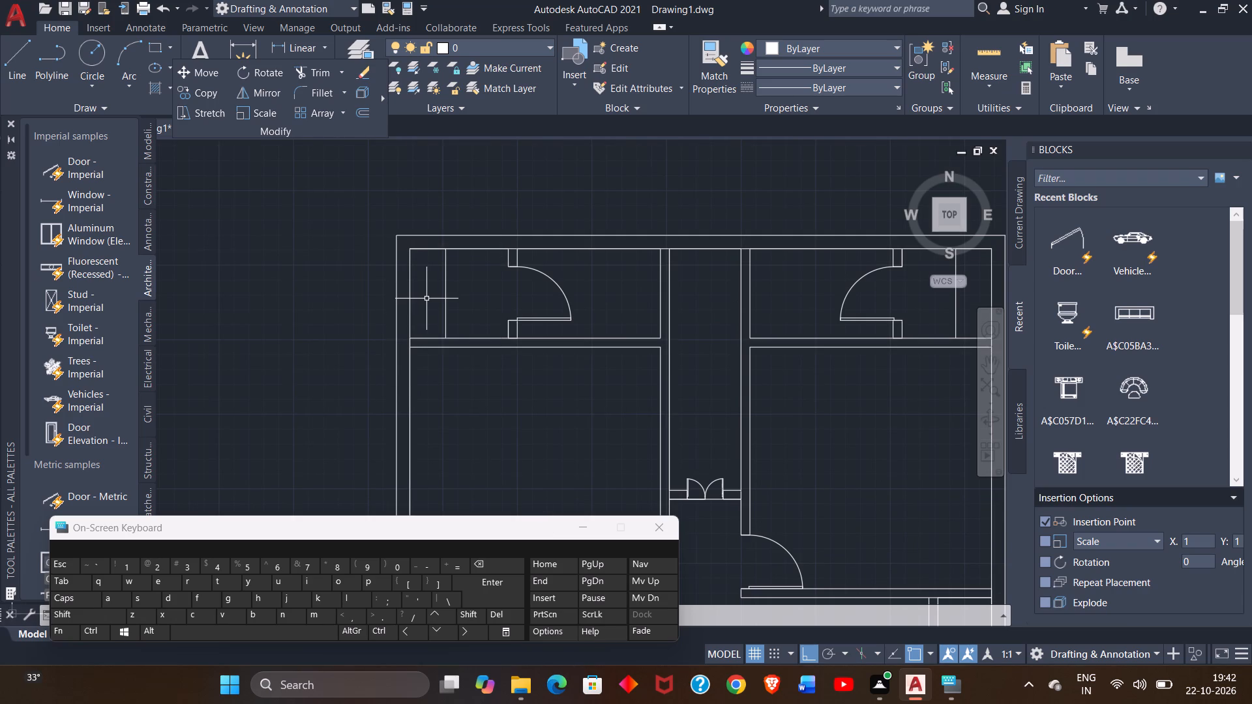
Add the single-line text "wardrobe", 4" high at 0 rotation, in the narrow strip at the house's northwest corner.
scroll(428, 299, "up", 3, "ctrl")
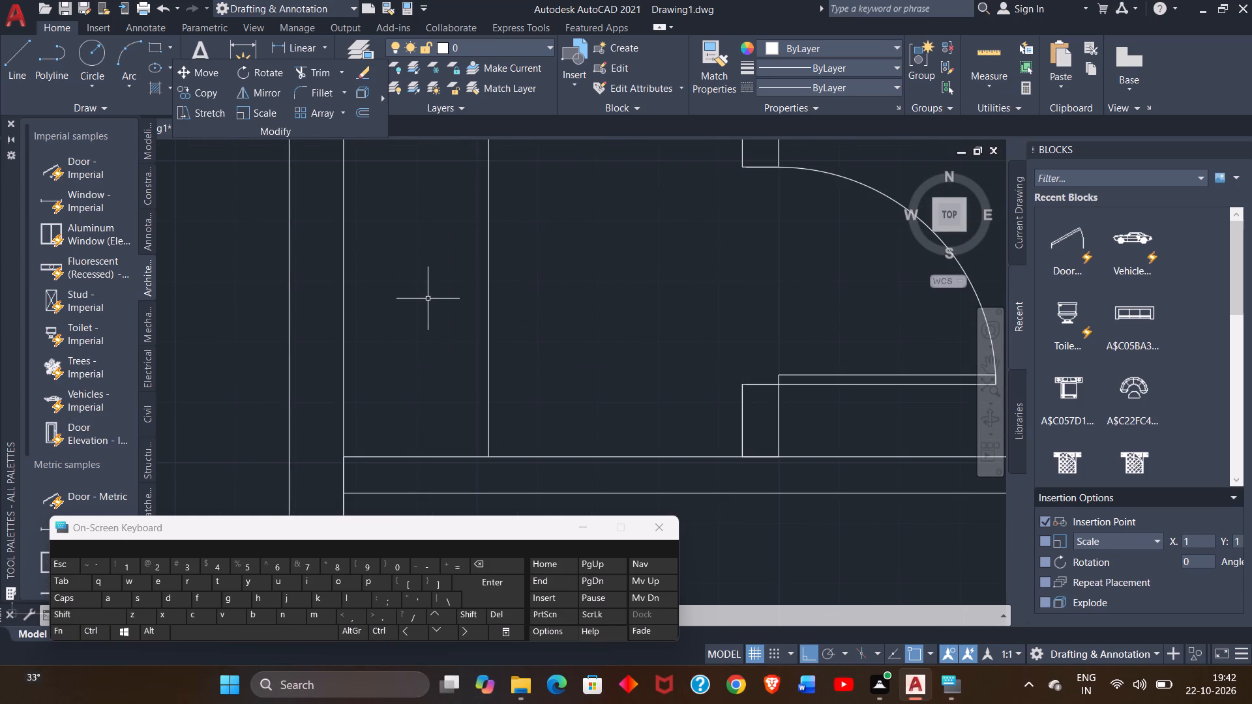
type("tex")
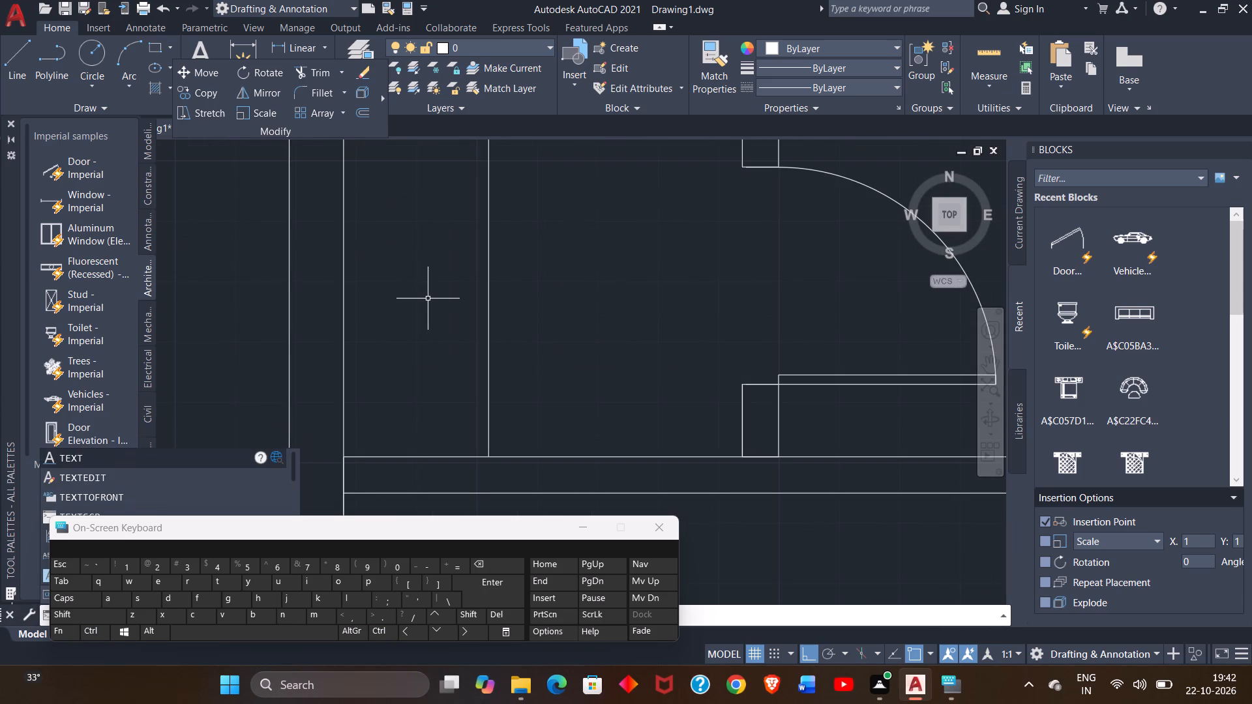
key("t")
key("Return")
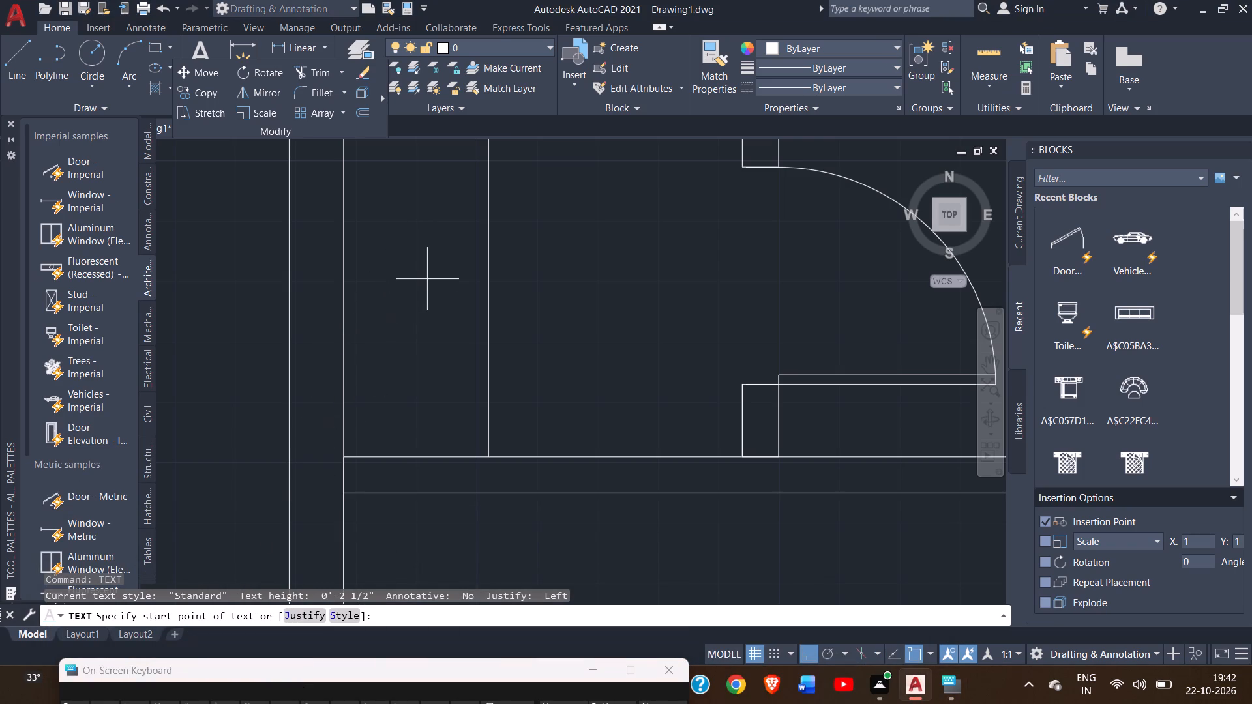
left_click(393, 250)
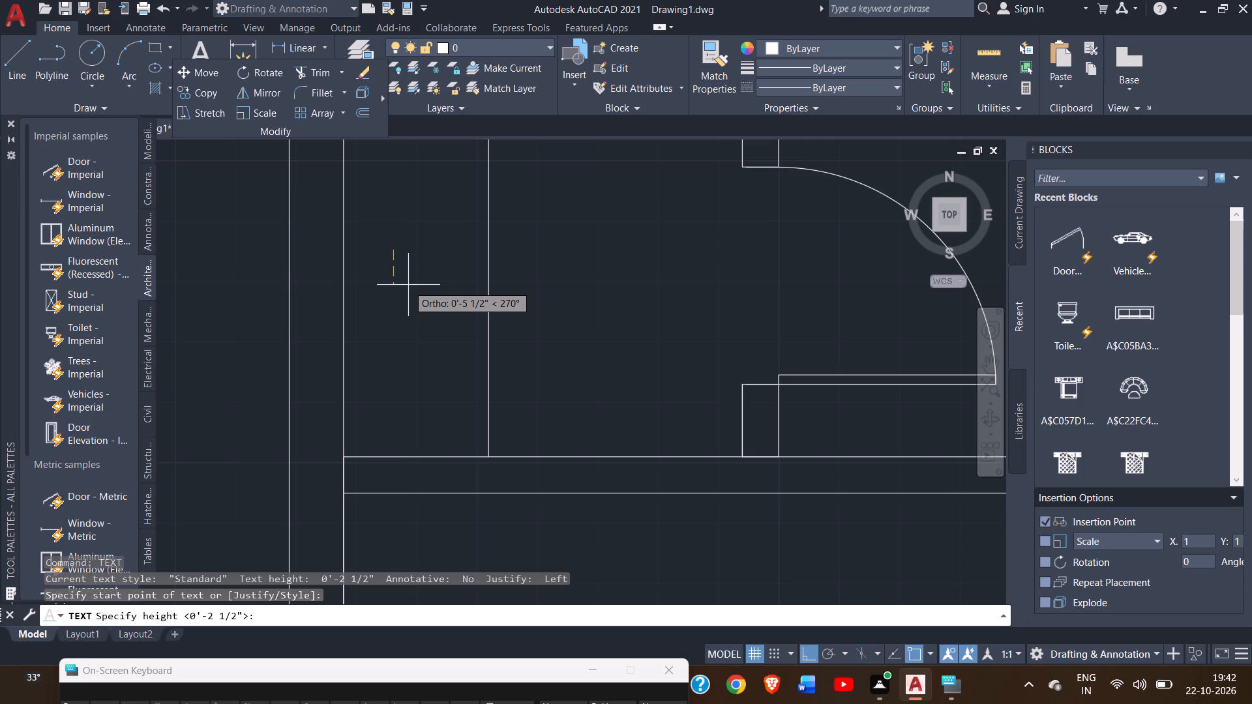
key("4")
key("shift+quotedbl")
key("Return")
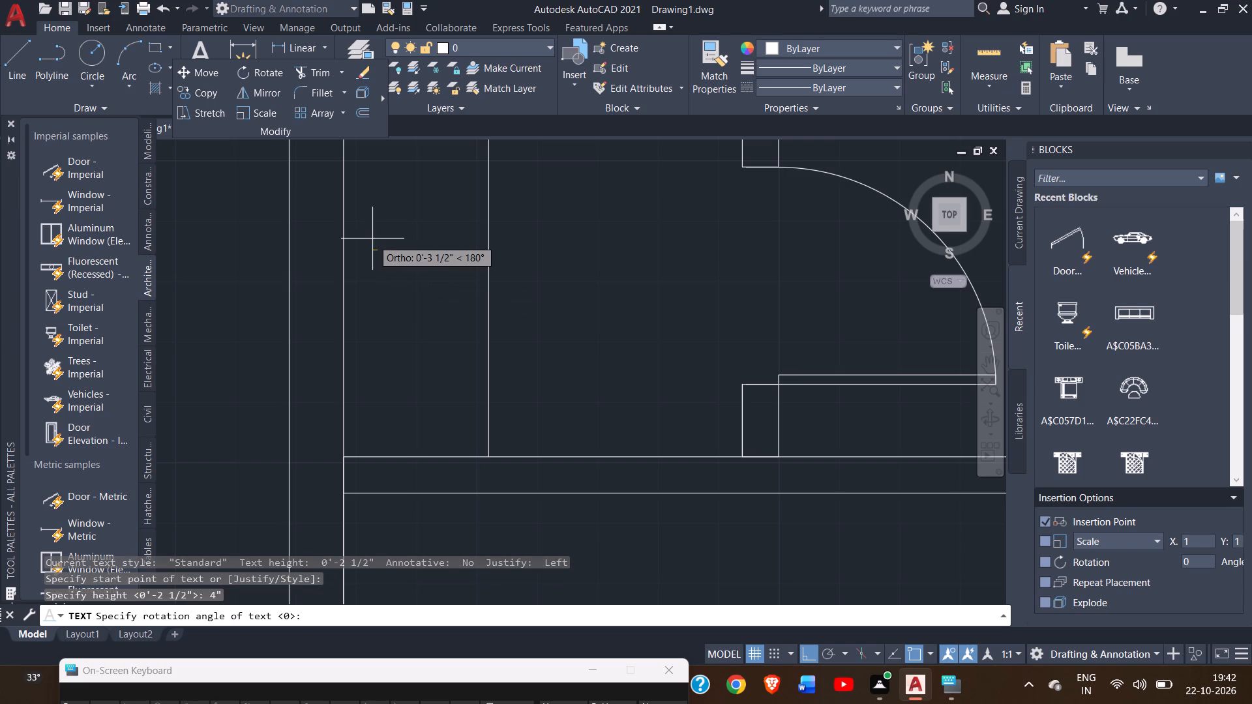
key("0")
key("Return")
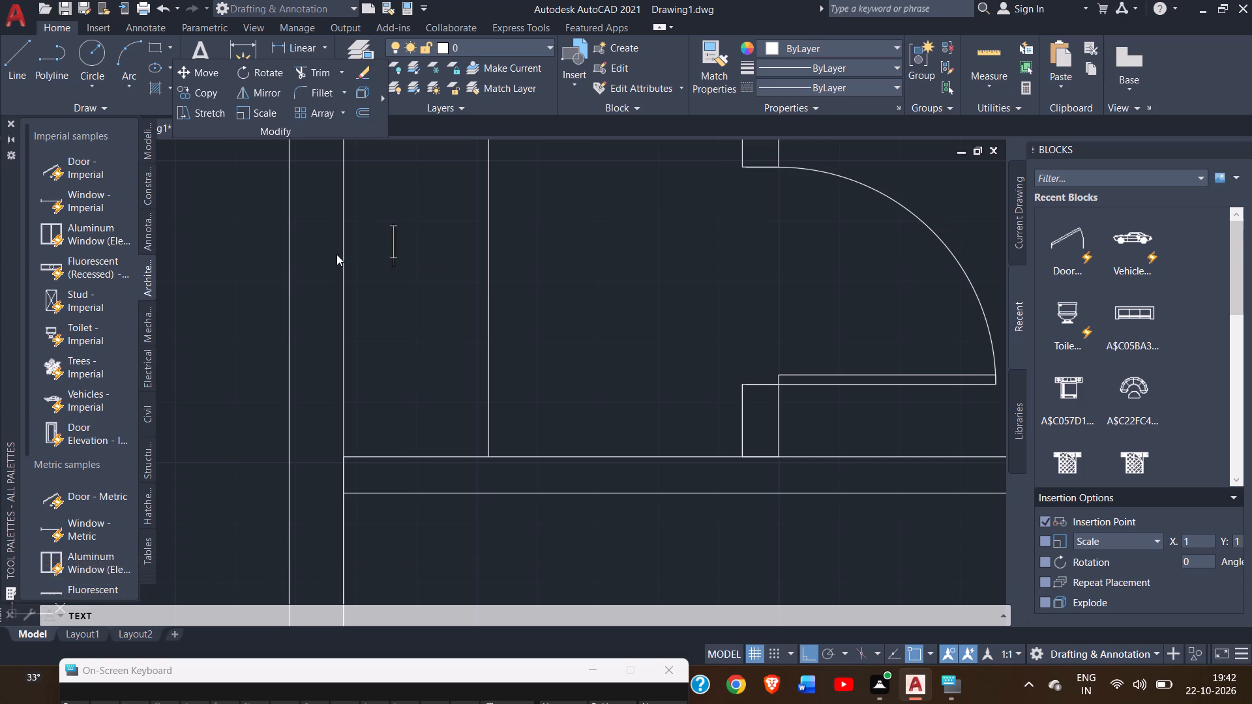
left_click(363, 360)
left_click(350, 210)
type("wa")
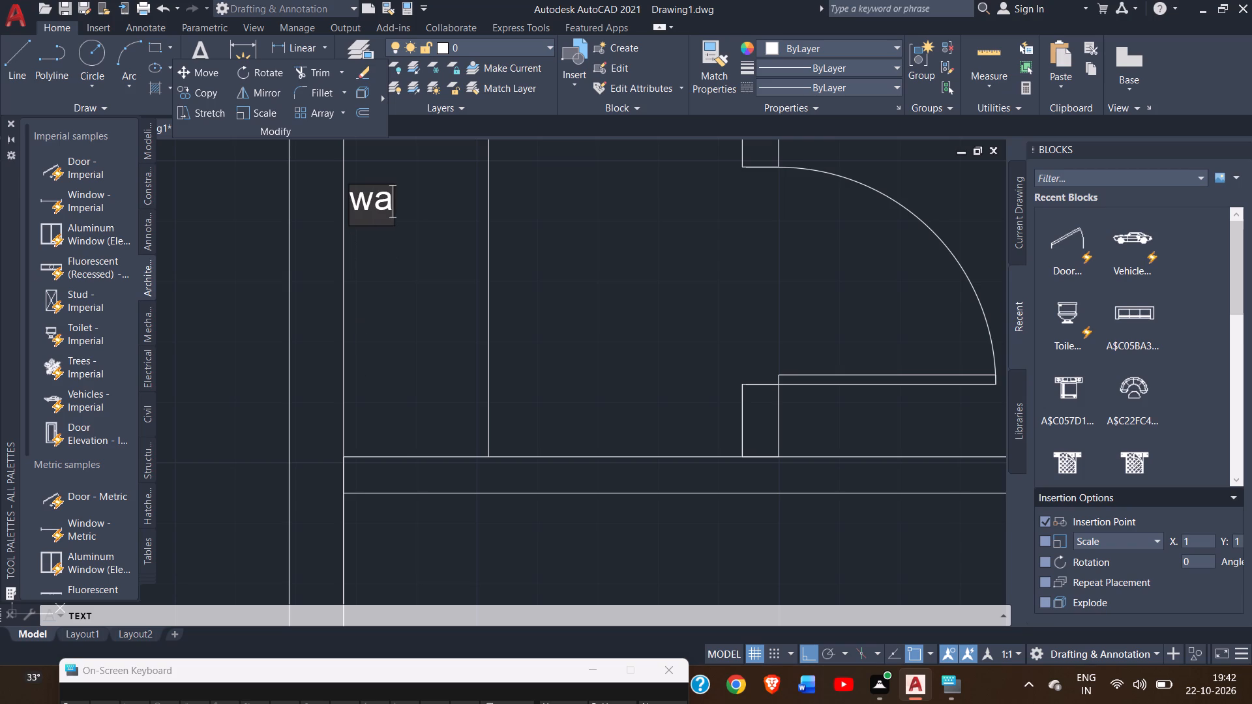
key("r")
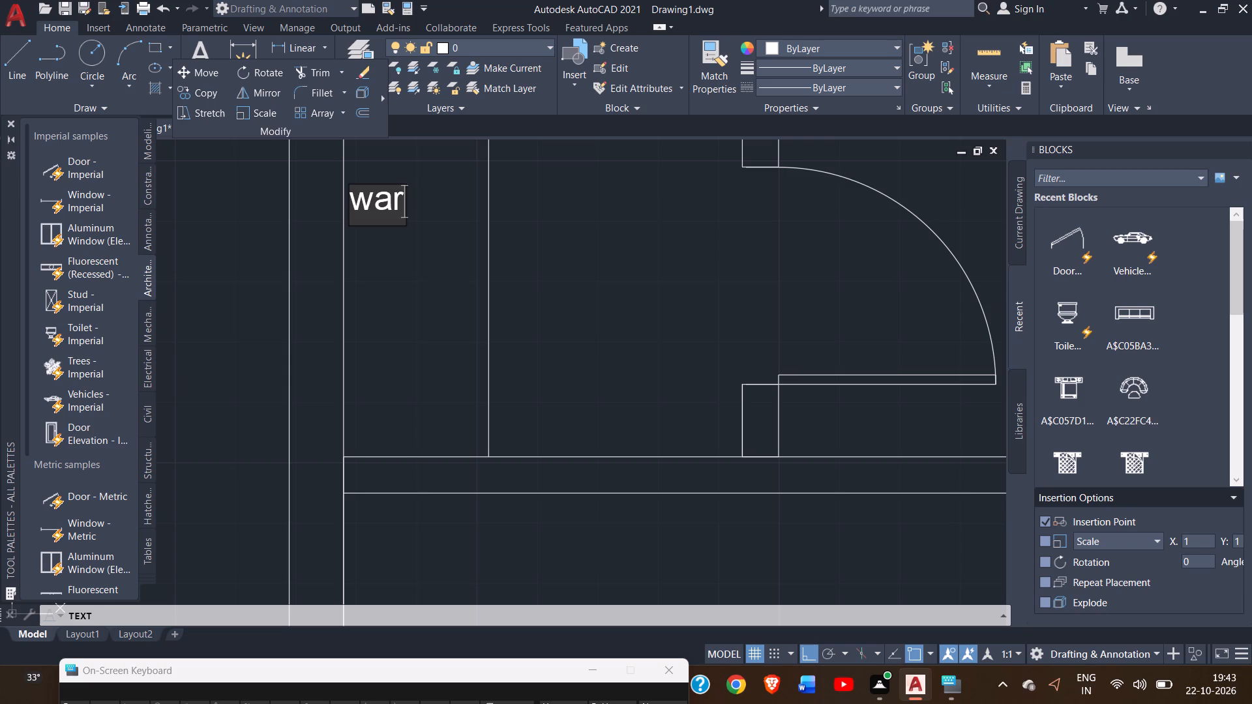
type("dr")
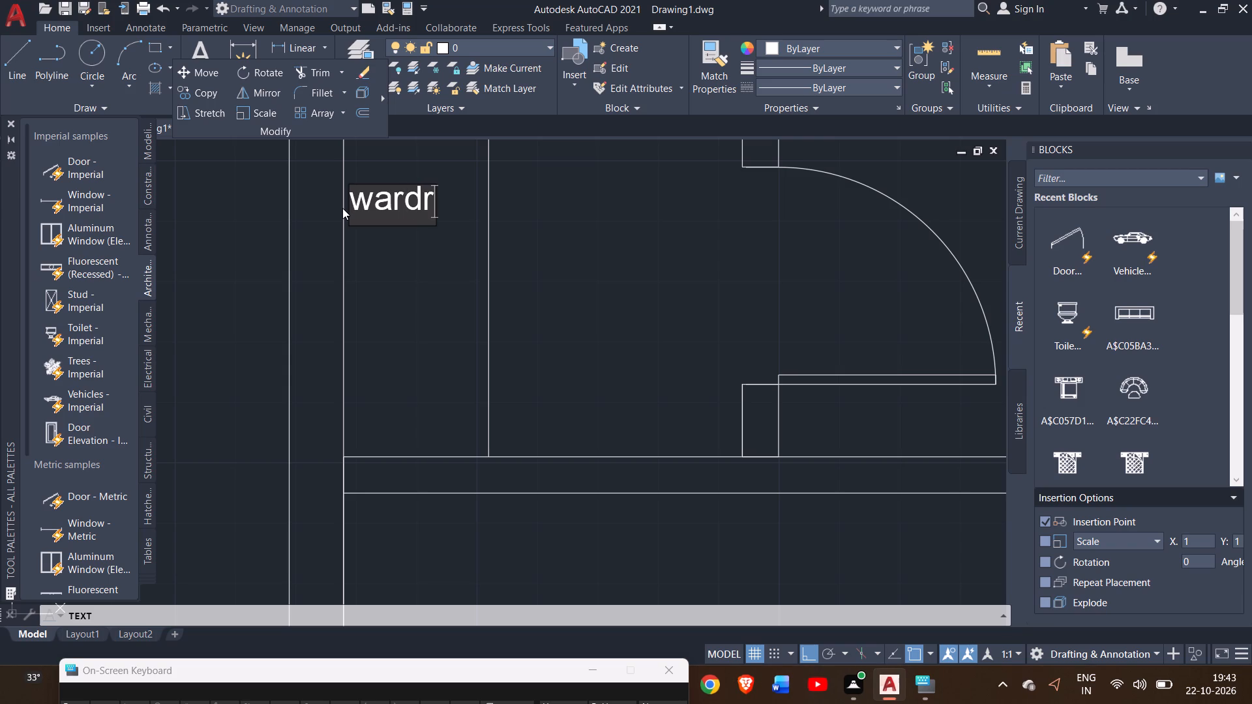
type("obe")
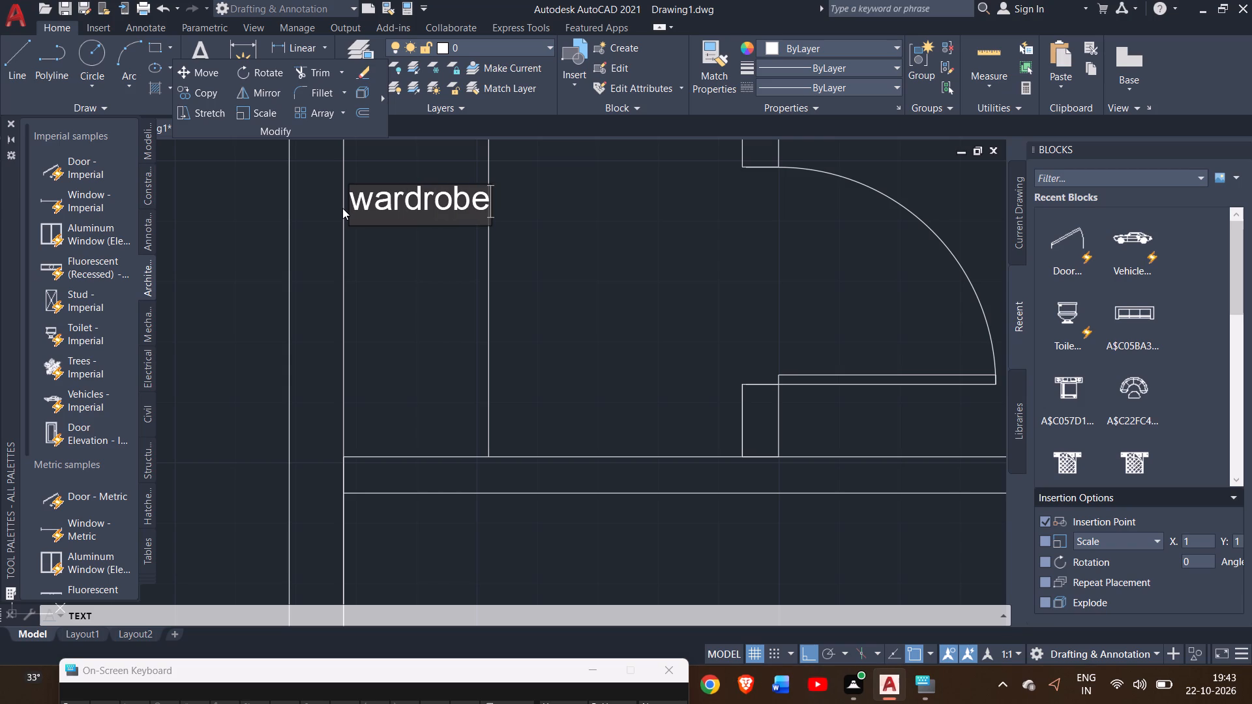
Add the label "wardrobe" in the matching narrow strip at the house's northeast corner.
scroll(389, 270, "down", 3, "ctrl")
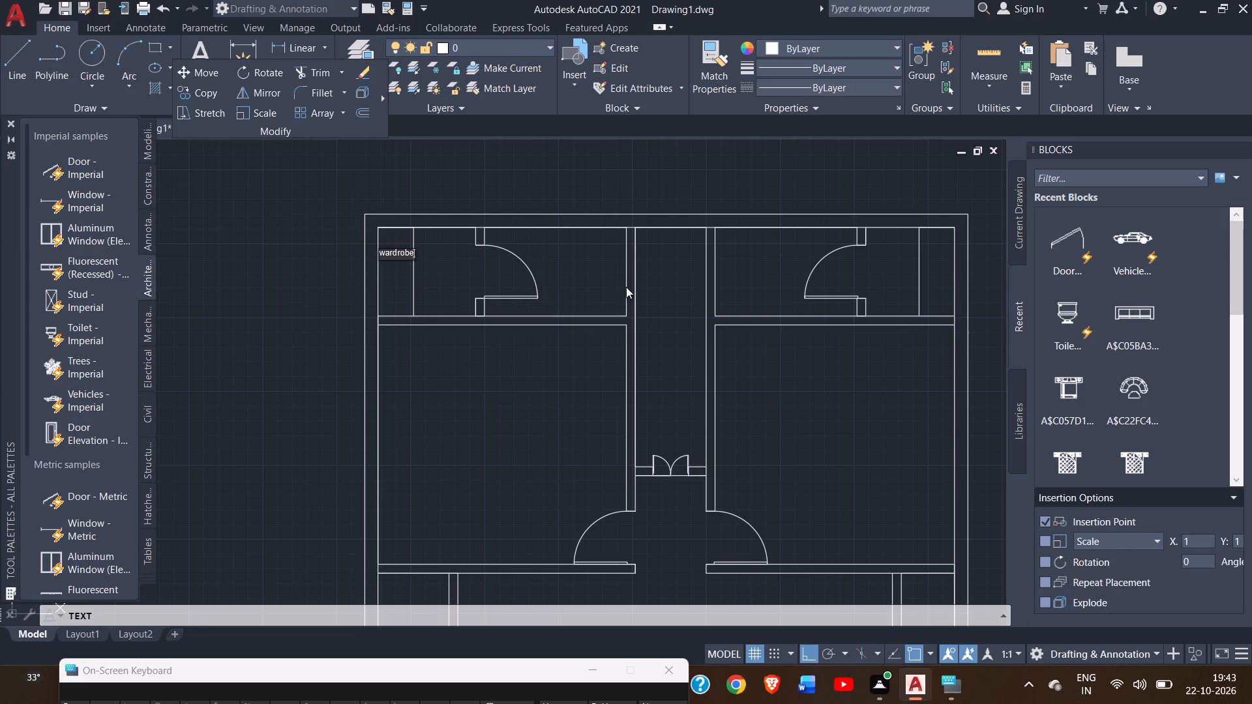
left_click(925, 253)
scroll(925, 253, "up", 1, "ctrl")
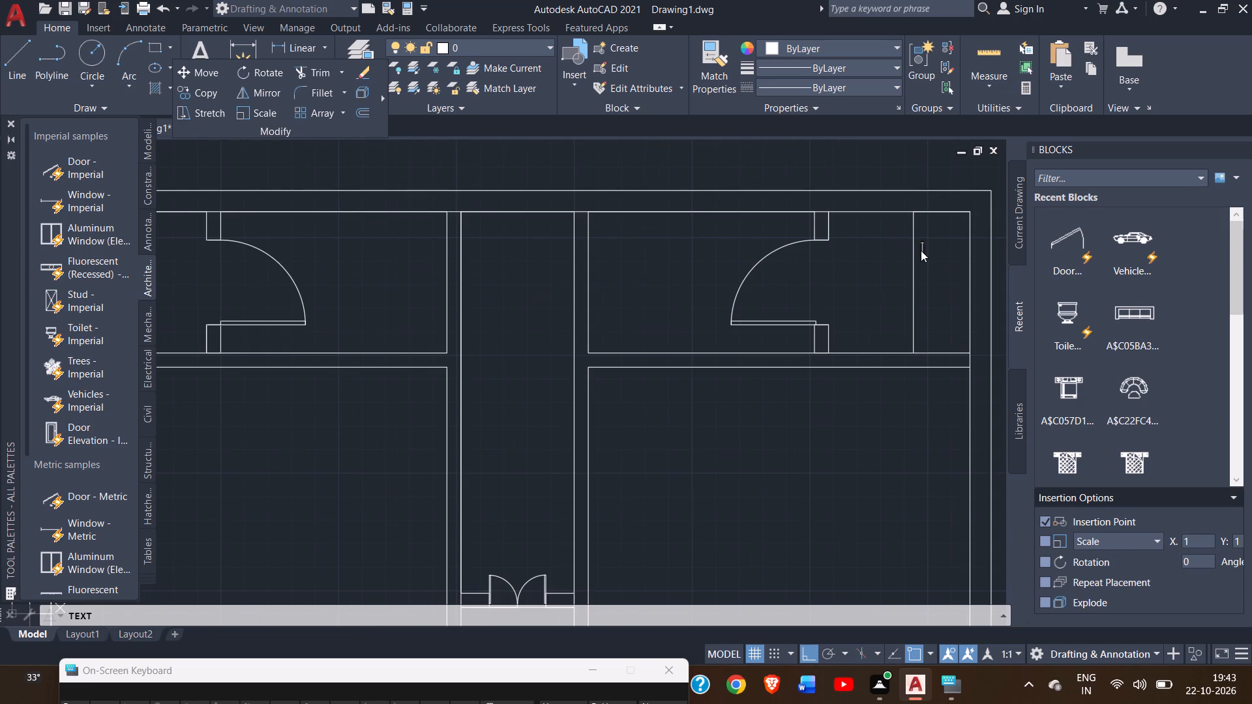
scroll(921, 250, "up", 3, "ctrl")
left_click(886, 242)
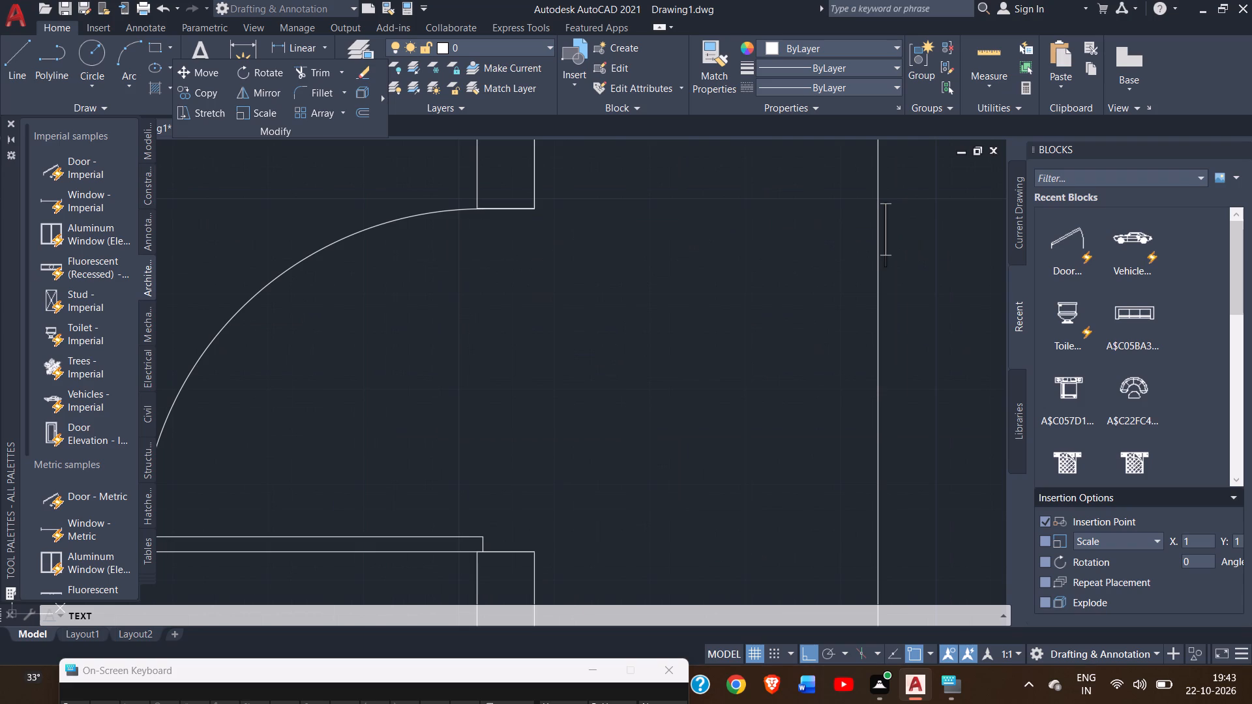
scroll(900, 271, "down", 3, "ctrl")
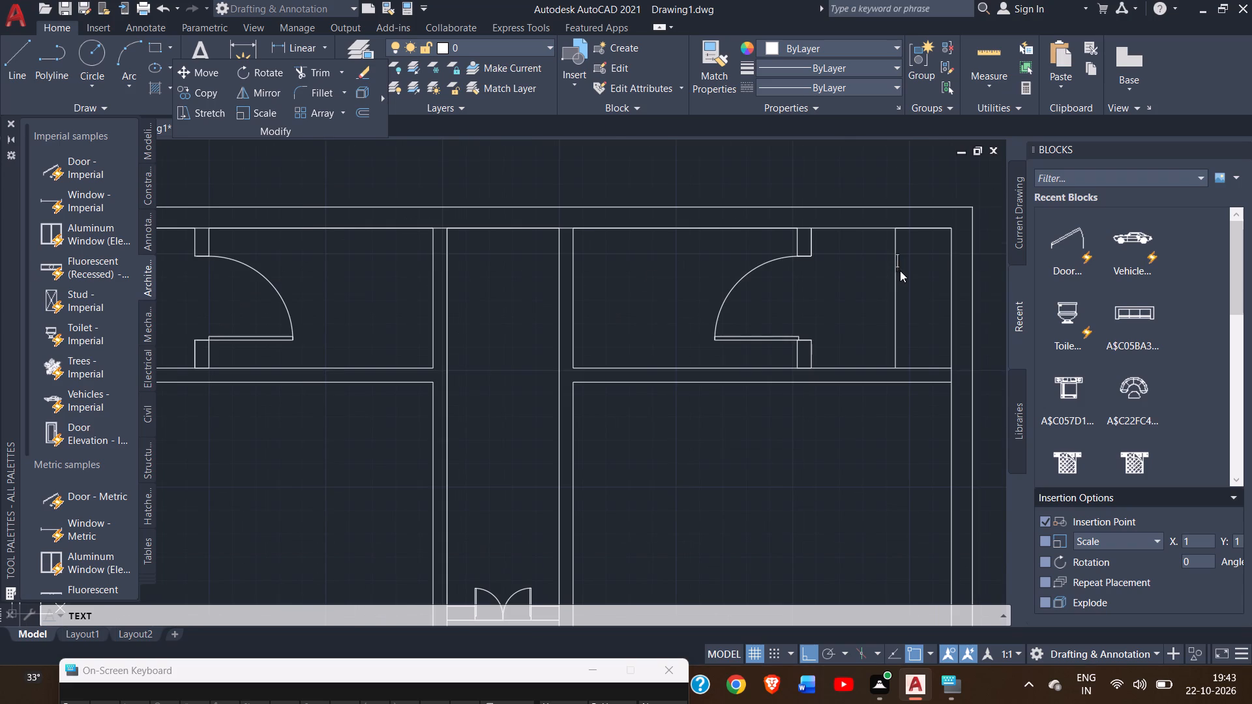
scroll(900, 271, "down", 1, "ctrl")
scroll(900, 271, "up", 3, "ctrl")
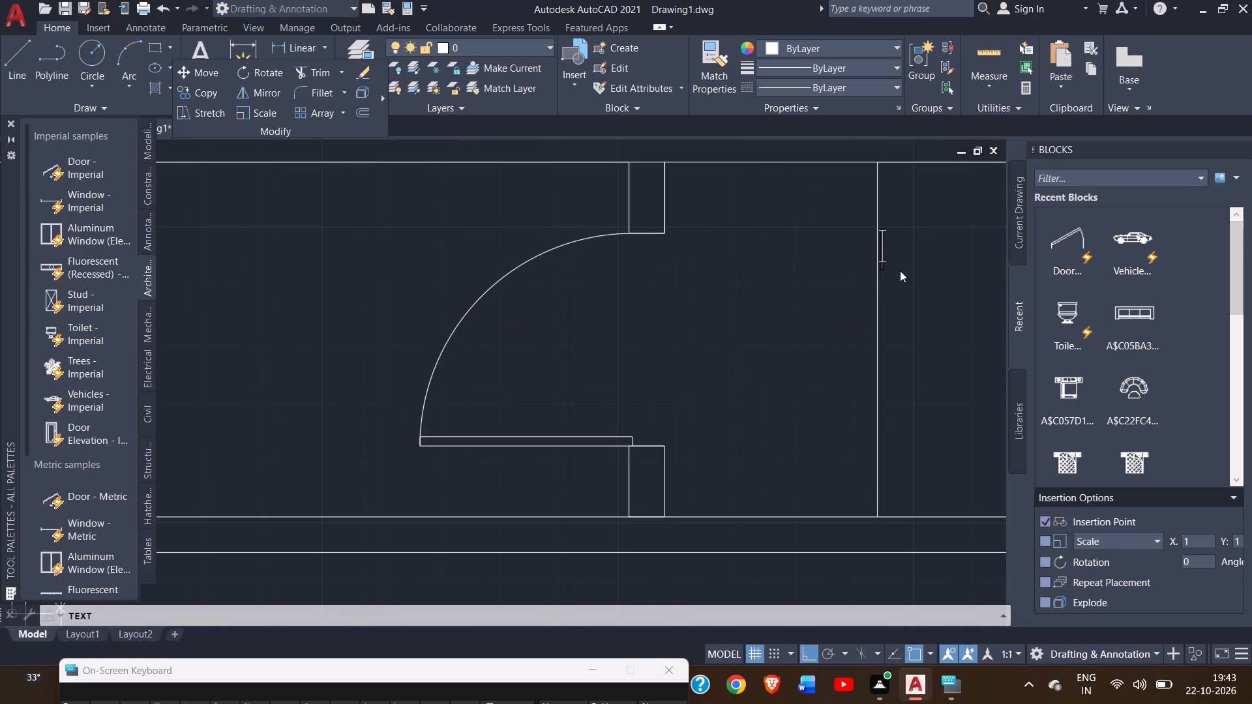
left_click(879, 272)
left_click(882, 272)
type("wa")
key("r")
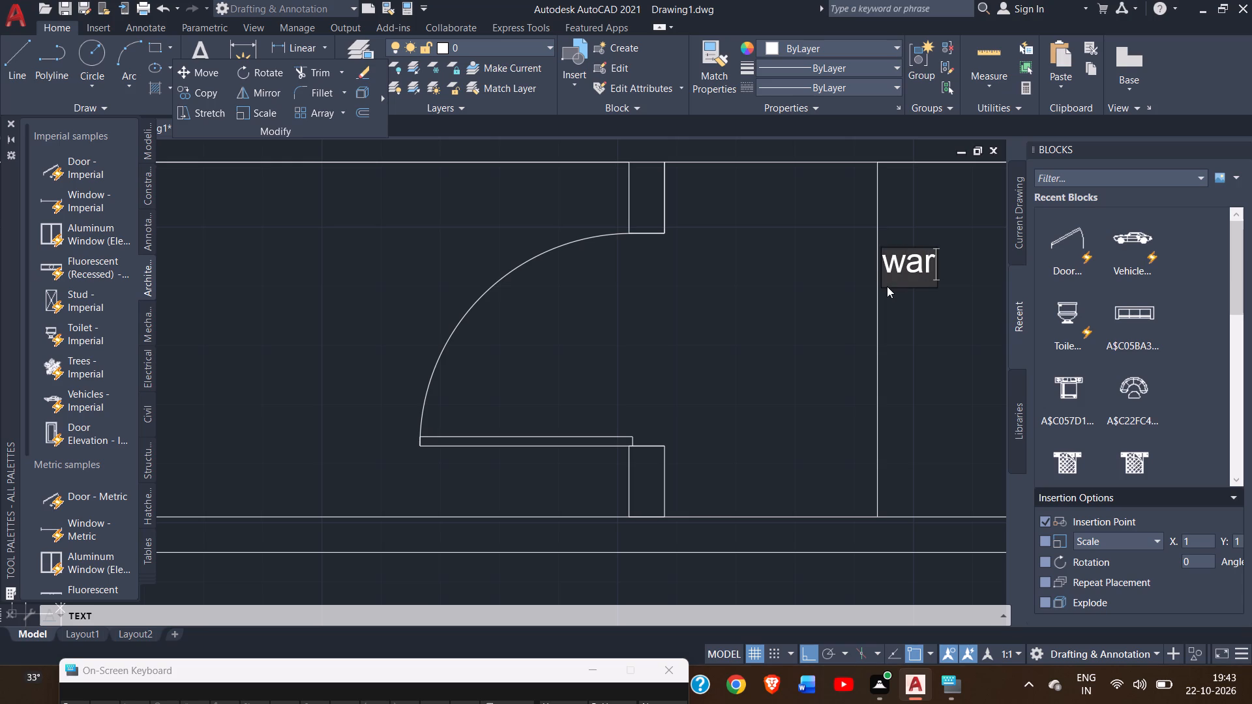
type("dr")
key("o")
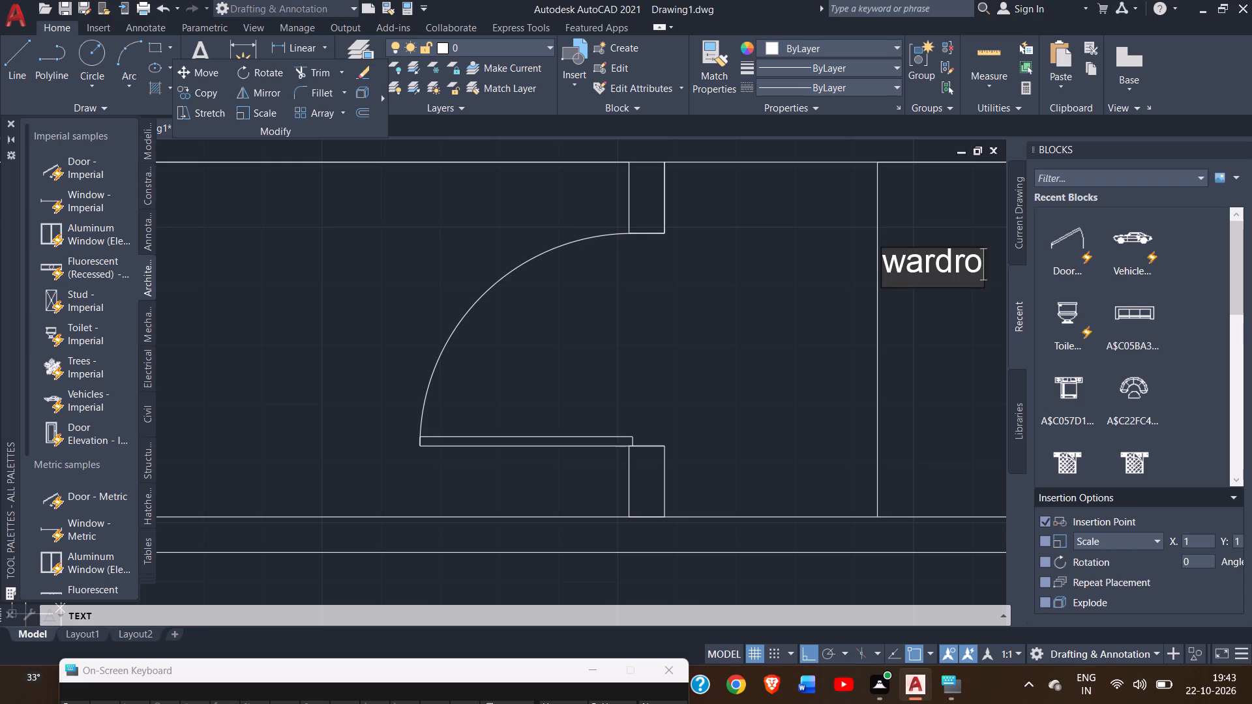
type("be")
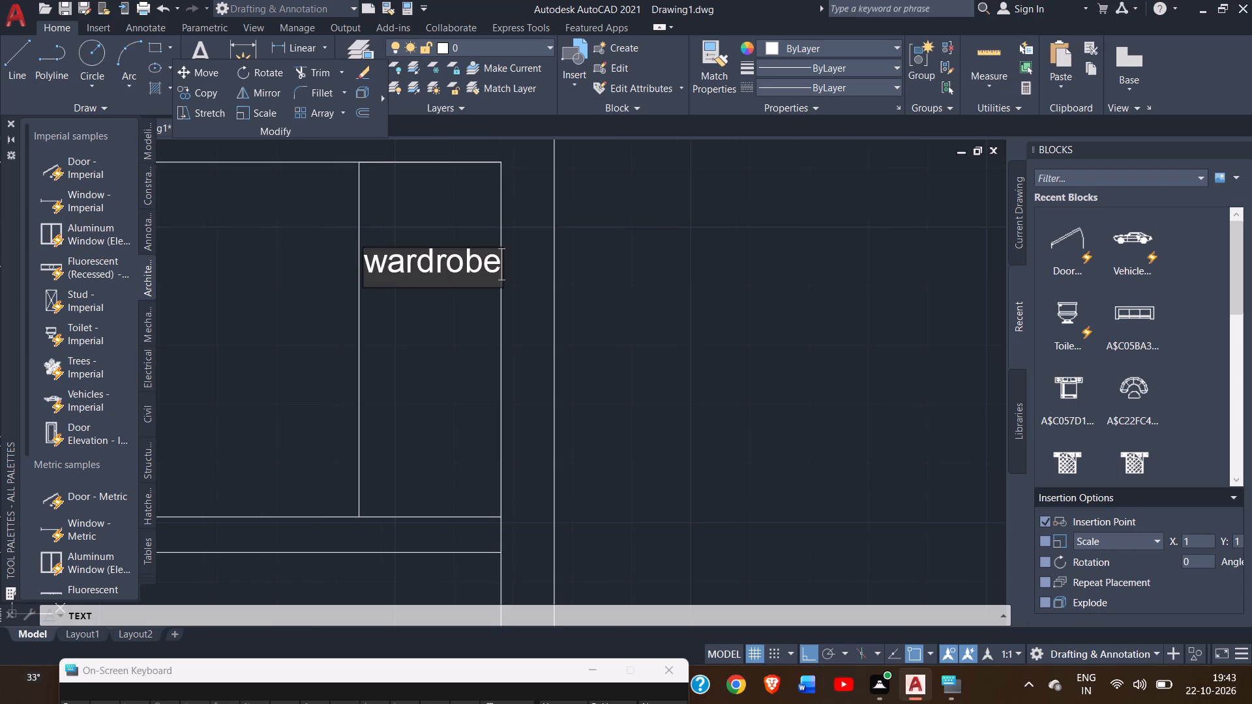
Add the two-line label "dress" and "5' 6" x5'0"" in the space between the northeast wardrobe and the door.
scroll(417, 328, "down", 2, "ctrl")
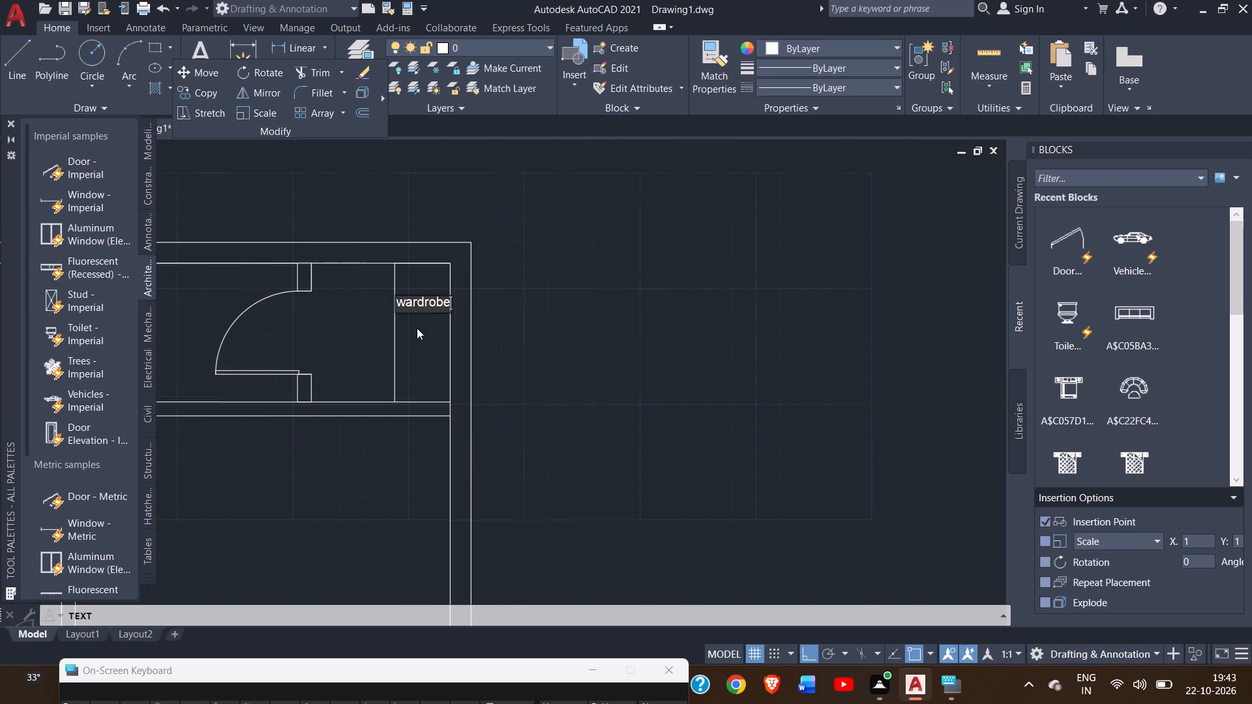
scroll(417, 328, "down", 2, "ctrl")
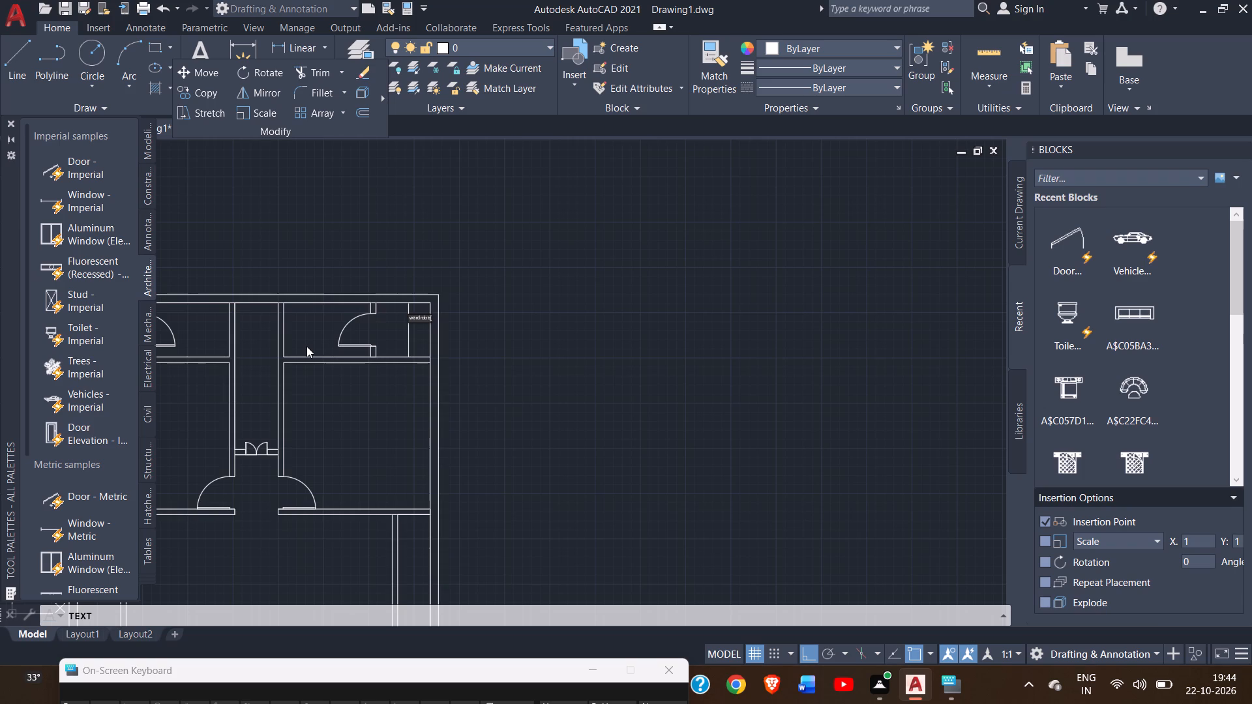
left_click(386, 328)
scroll(386, 328, "up", 2, "ctrl")
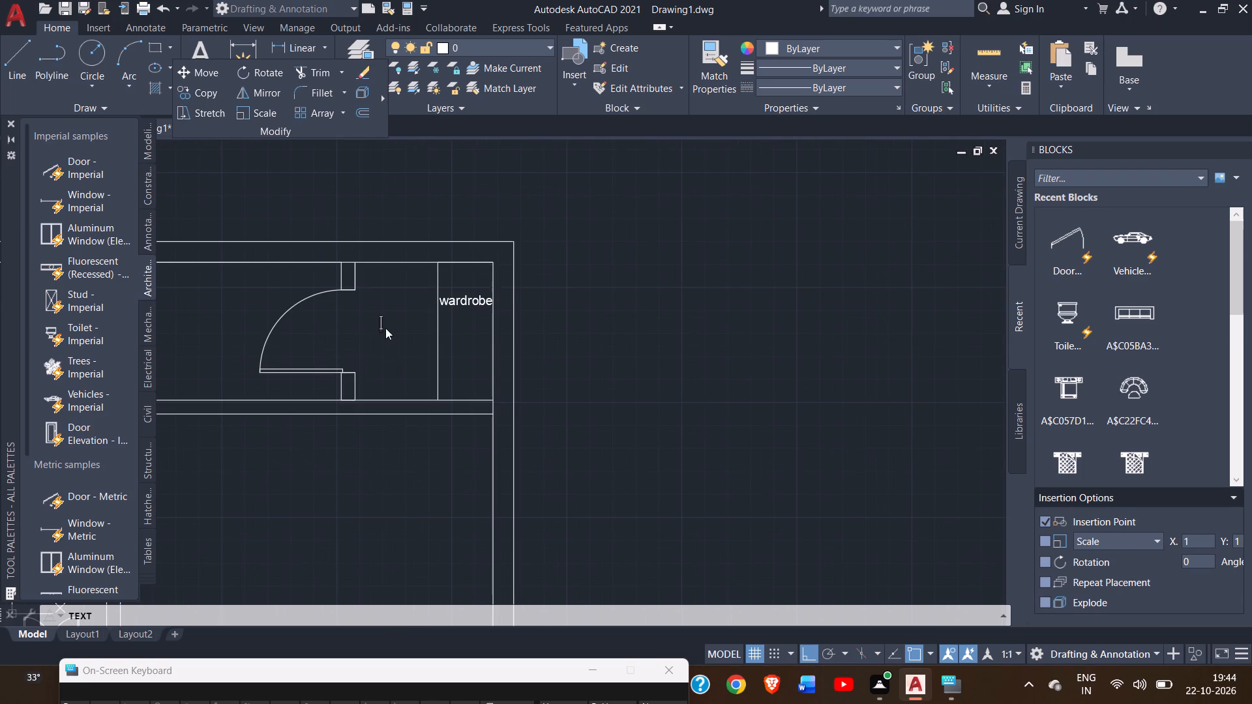
scroll(385, 328, "up", 2, "ctrl")
left_click(336, 280)
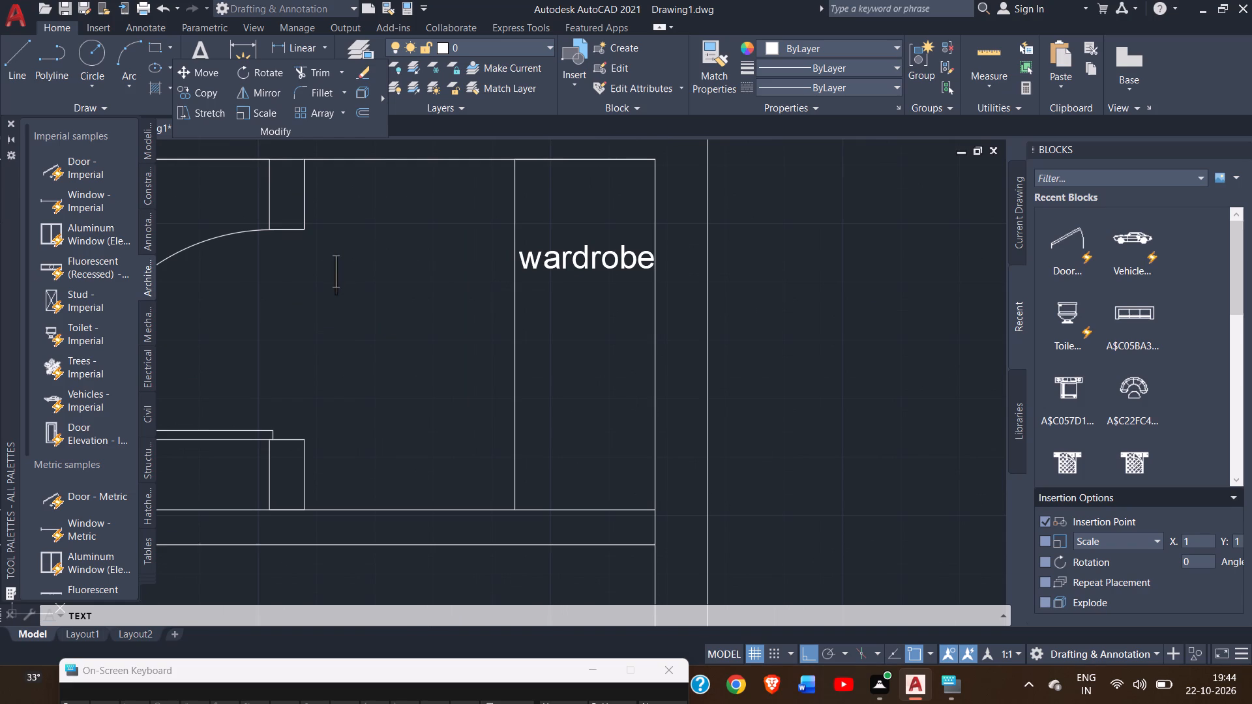
left_click(336, 280)
type("dre")
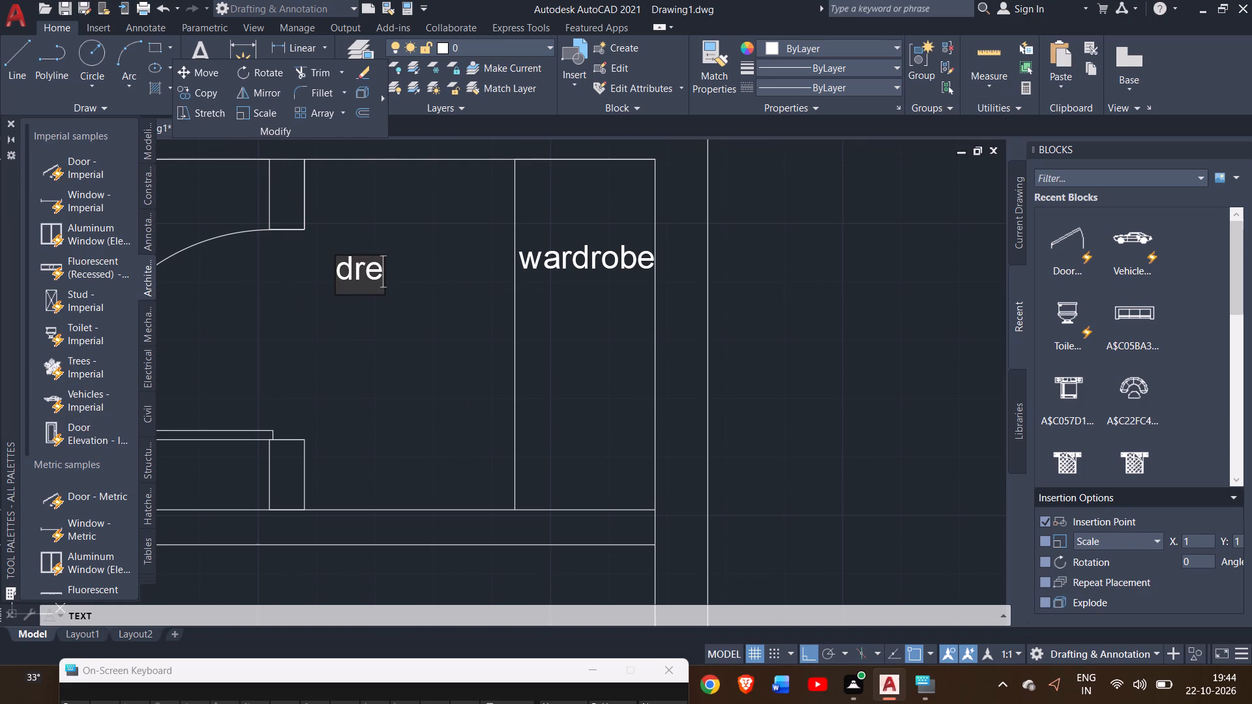
key("BackSpace")
type("ess")
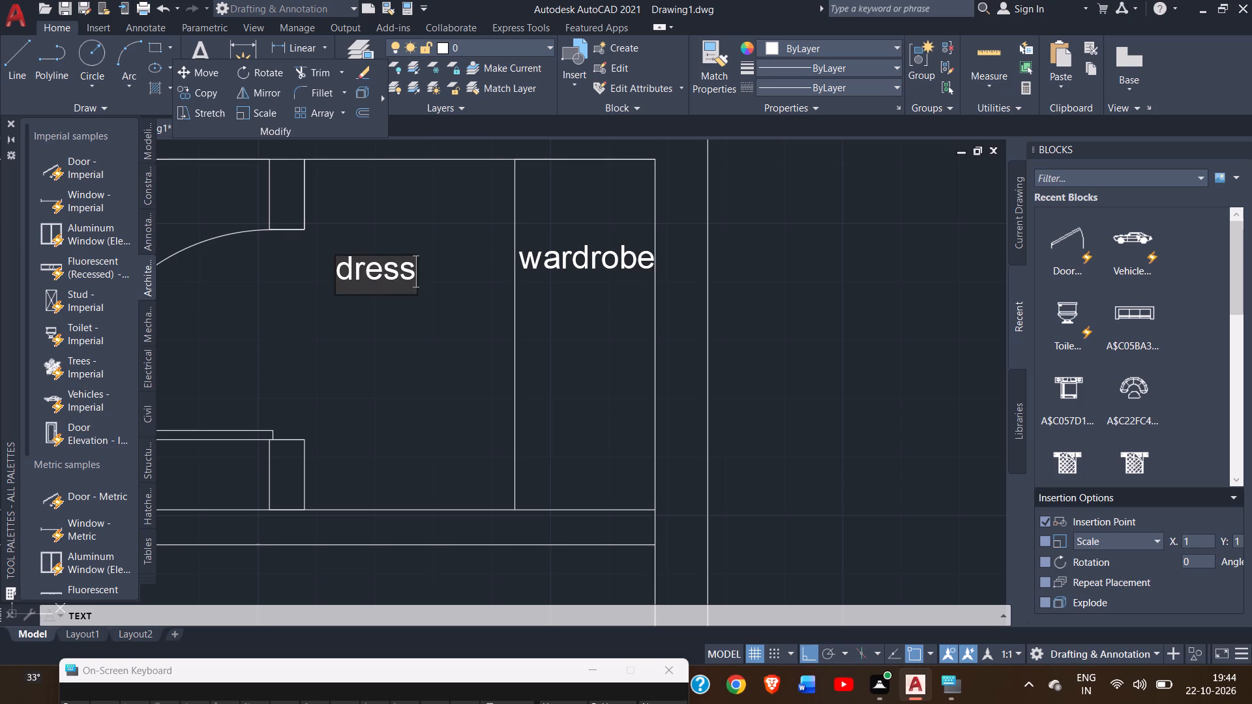
key("Return")
key("5")
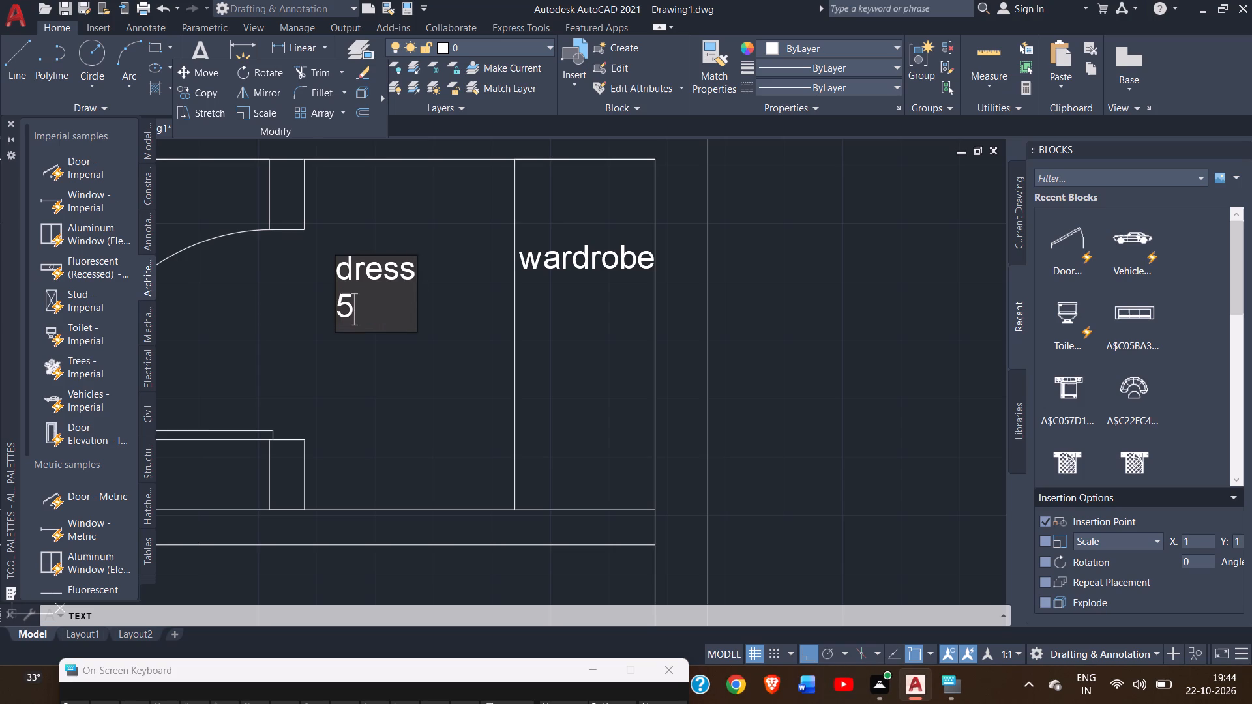
type("' 6")
type("\" x")
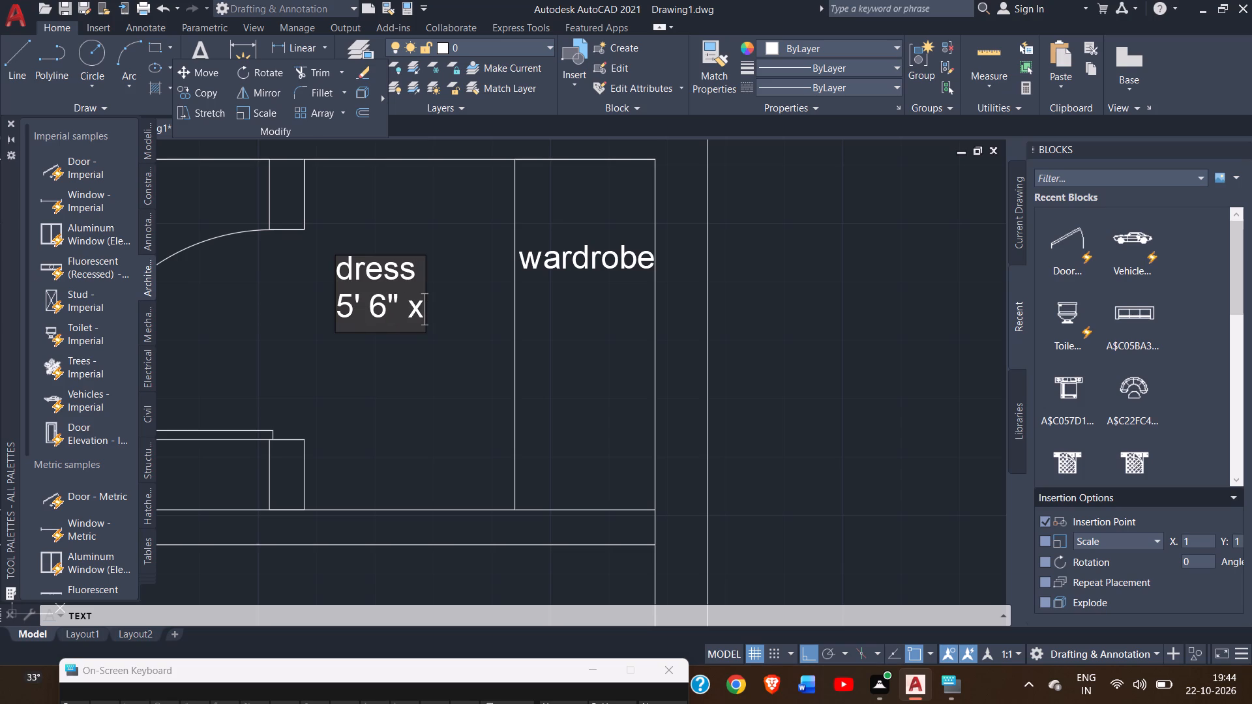
type("5'")
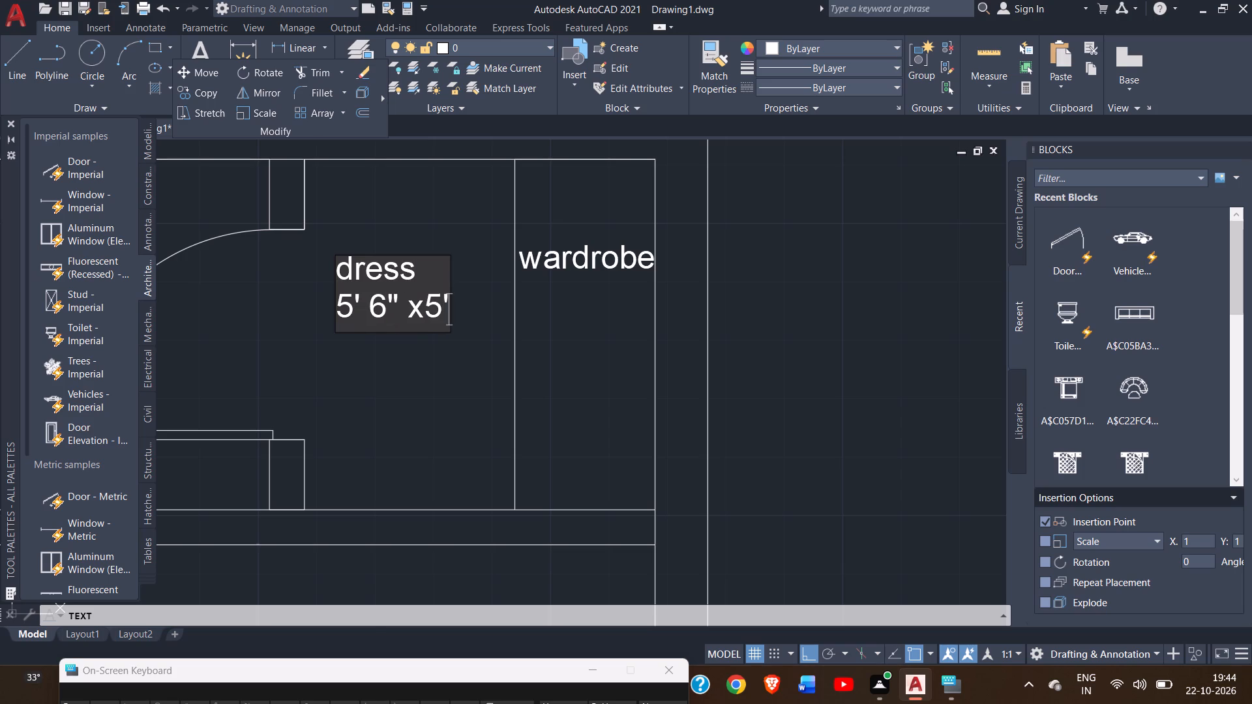
key("0")
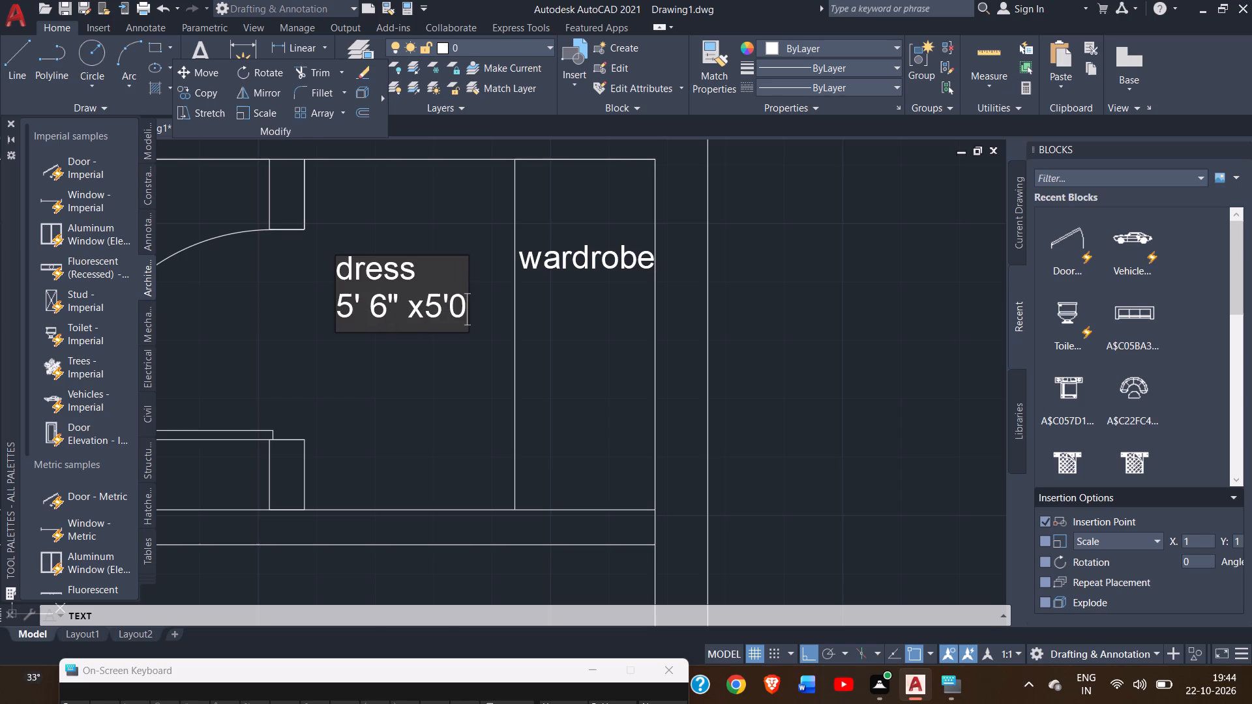
key("shift+quotedbl")
Place the start point of another label in the room west of the northeast dress area, above the door swing.
scroll(218, 330, "down", 2, "ctrl")
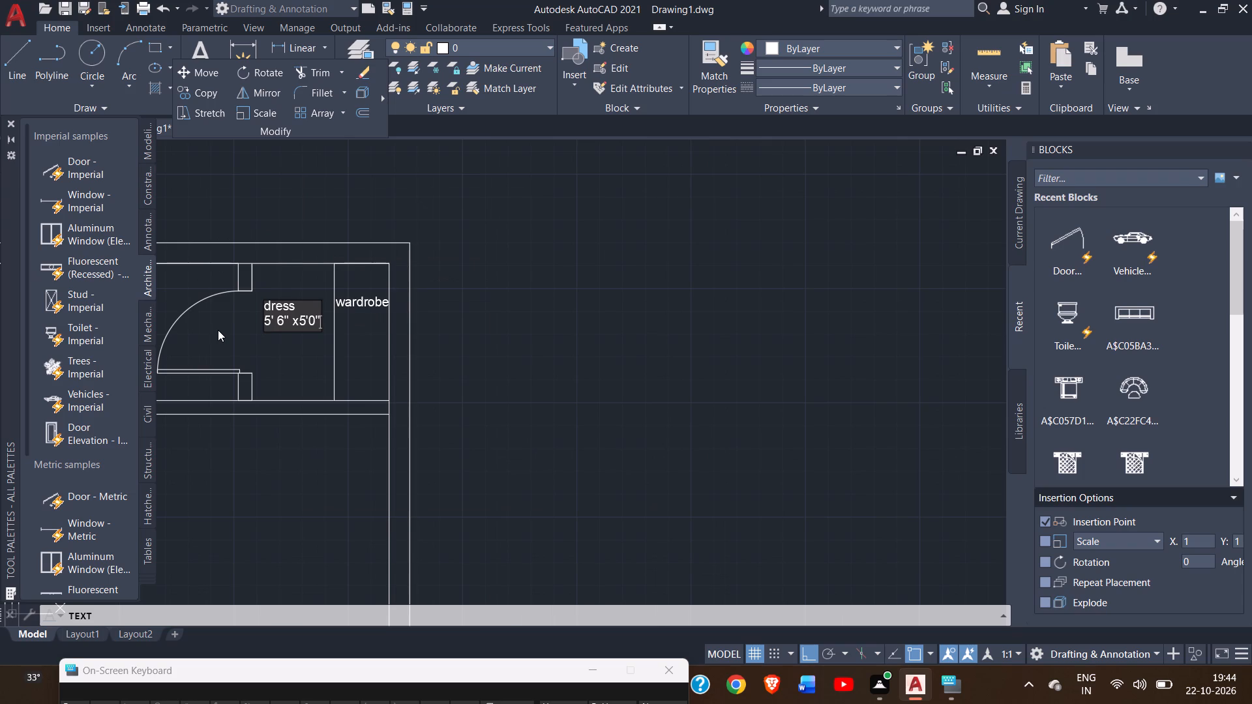
left_click(167, 291)
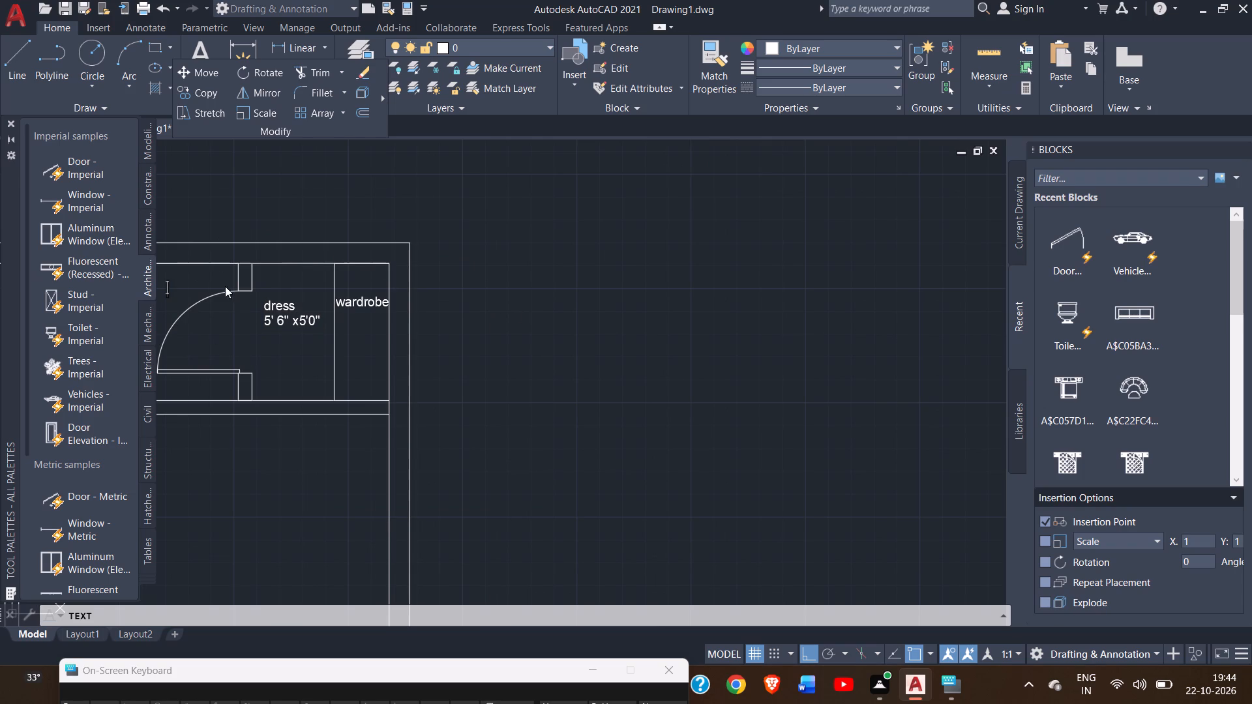
left_click(213, 281)
scroll(213, 281, "up", 2, "ctrl")
left_click_drag(179, 282, 205, 286)
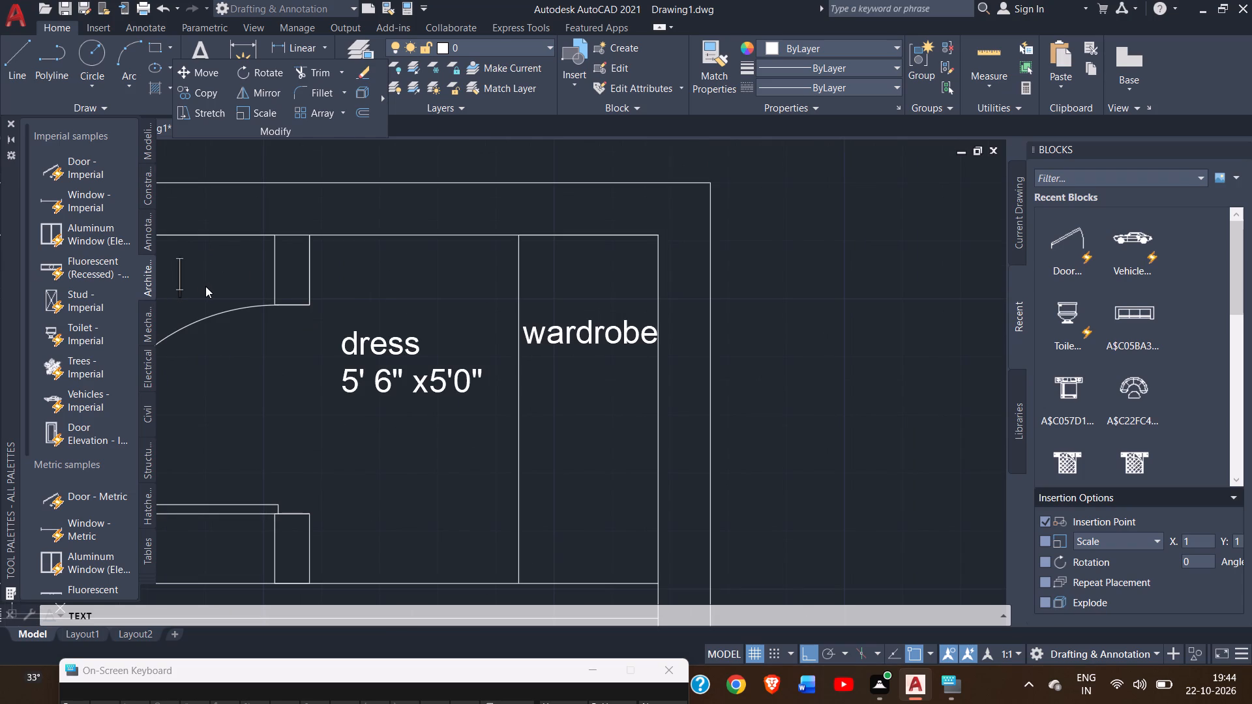
left_click(205, 286)
scroll(205, 286, "left", 1)
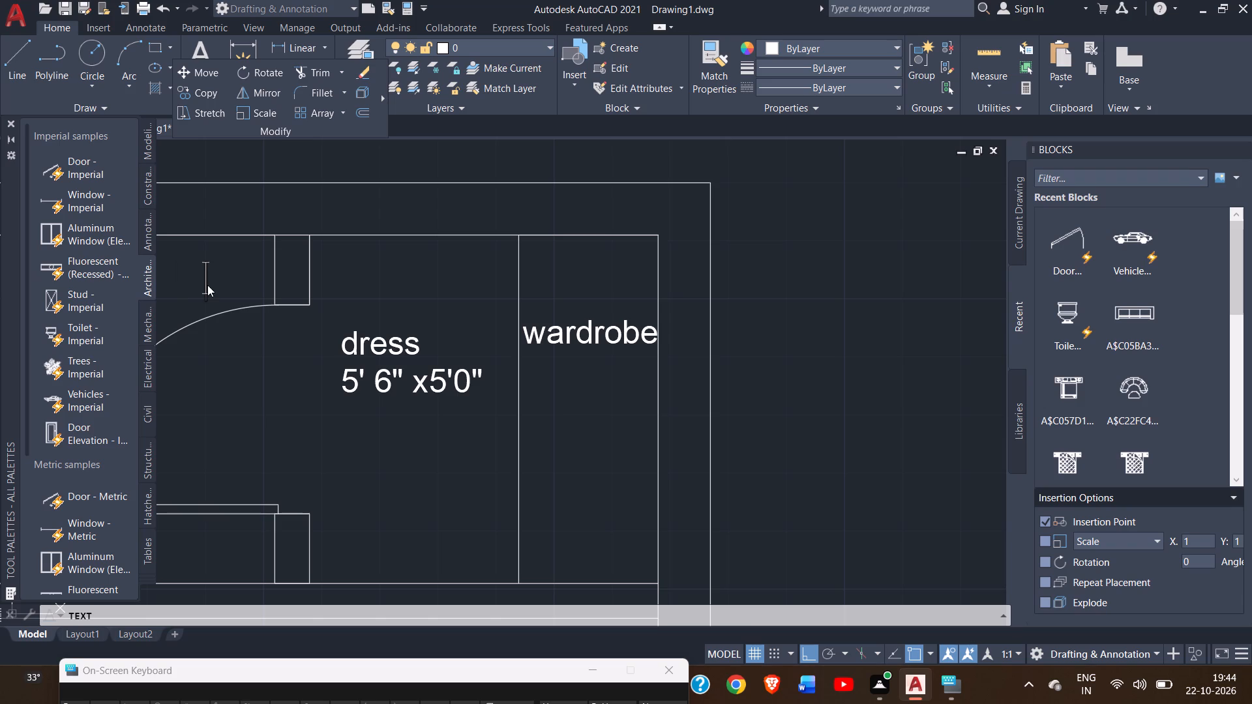
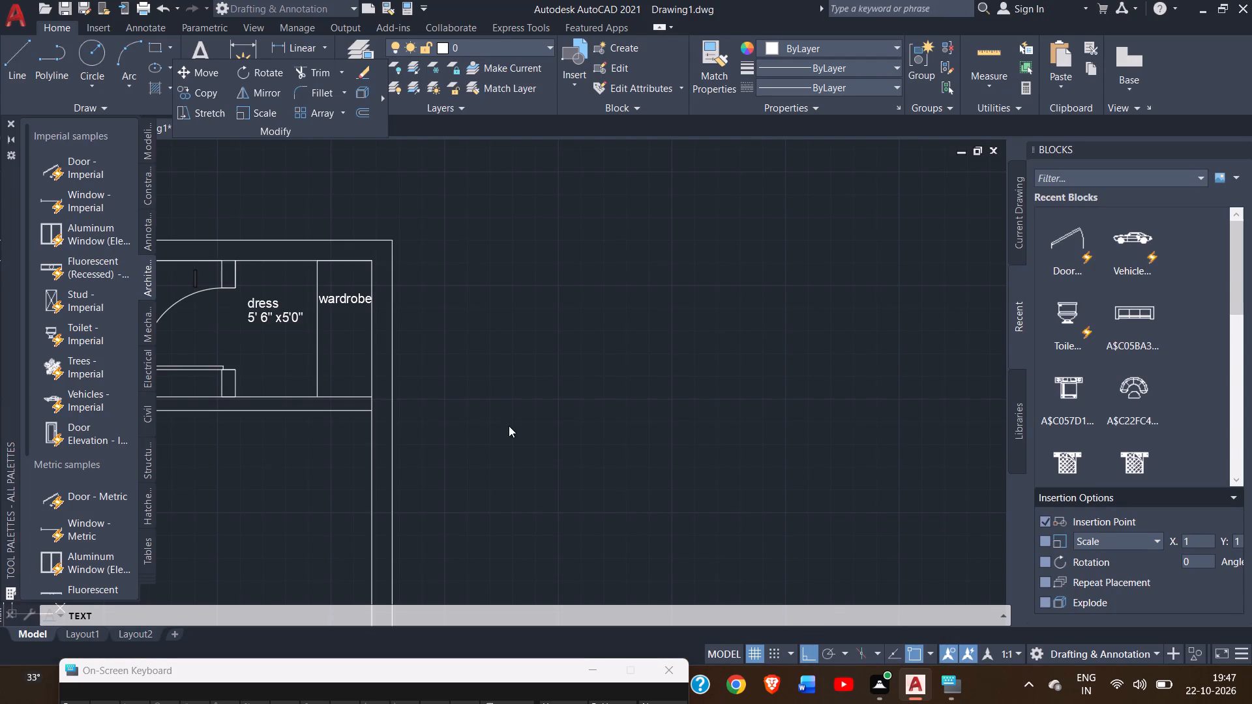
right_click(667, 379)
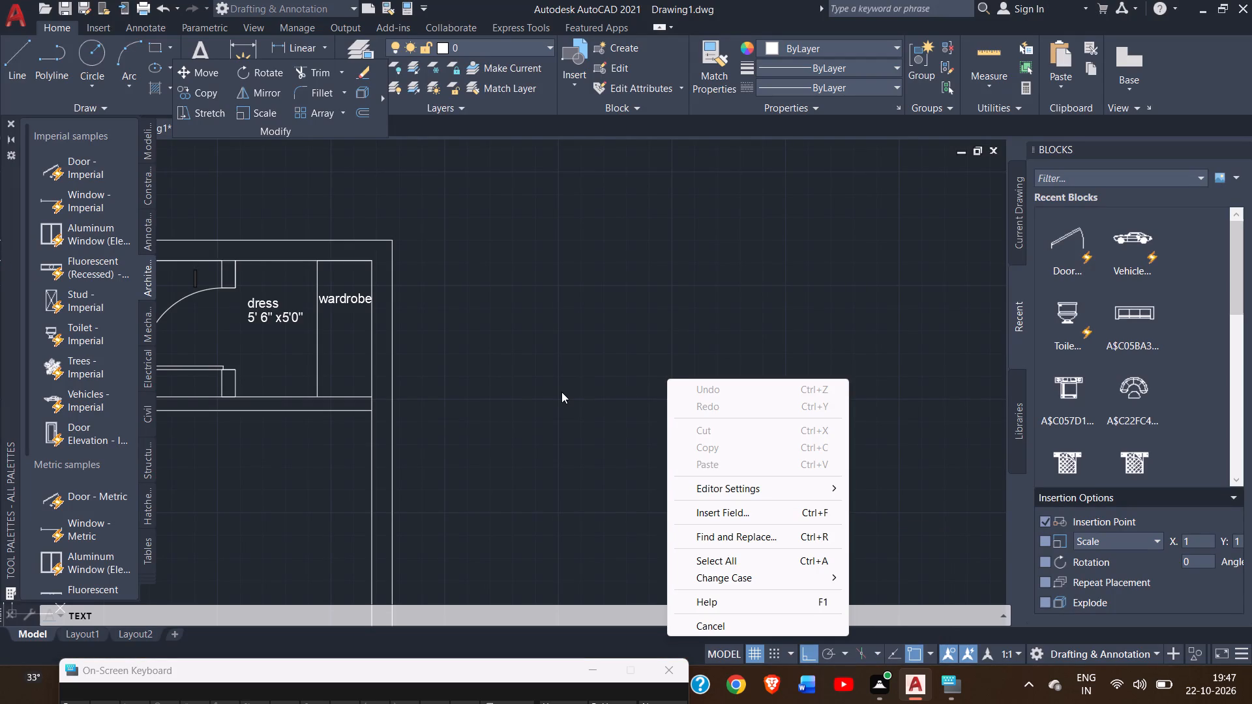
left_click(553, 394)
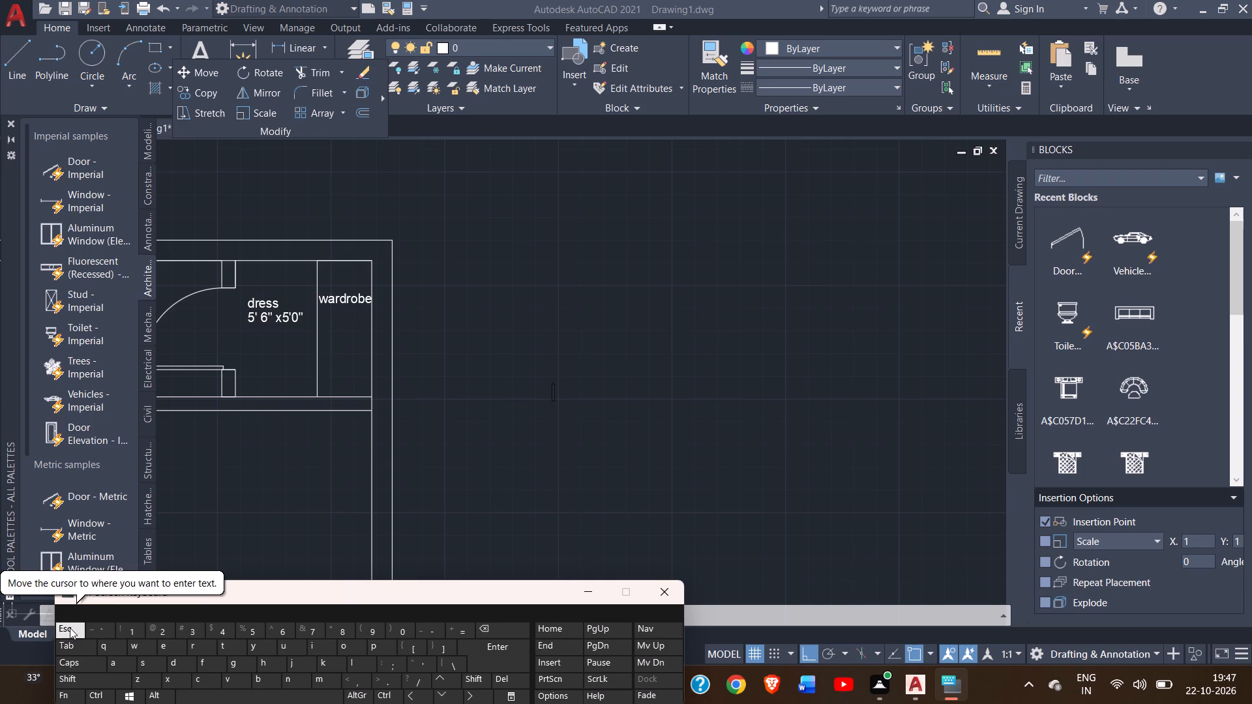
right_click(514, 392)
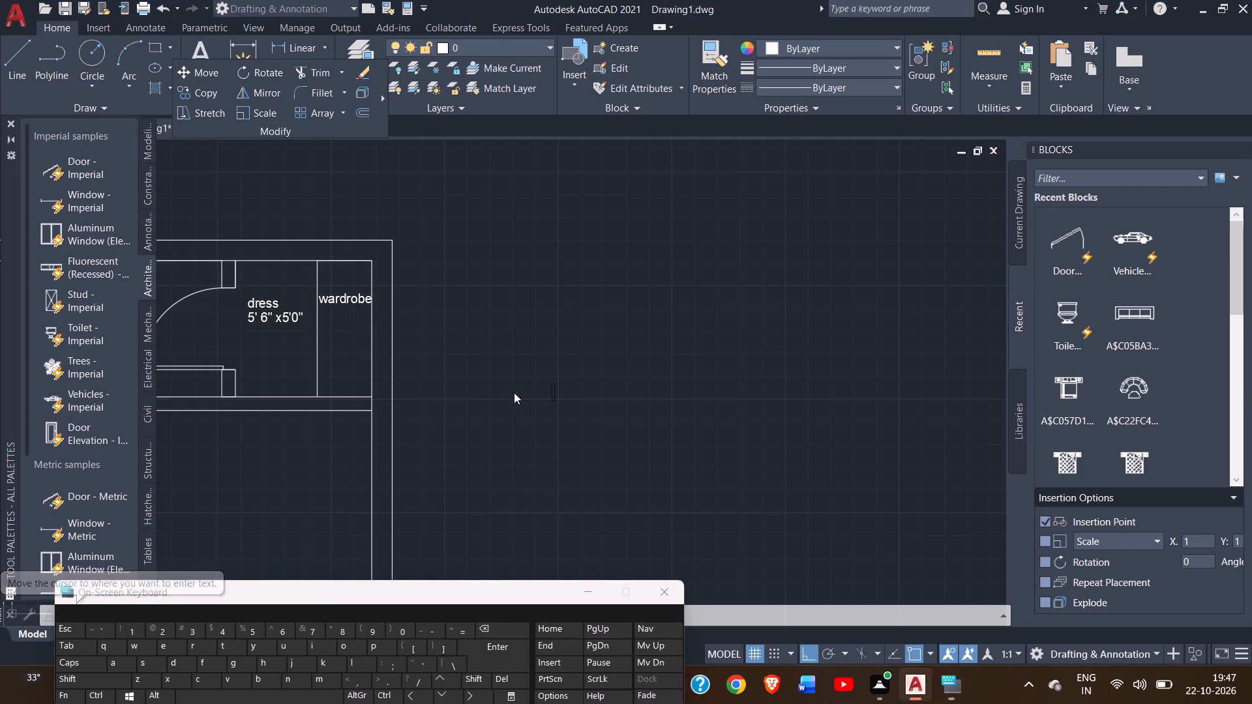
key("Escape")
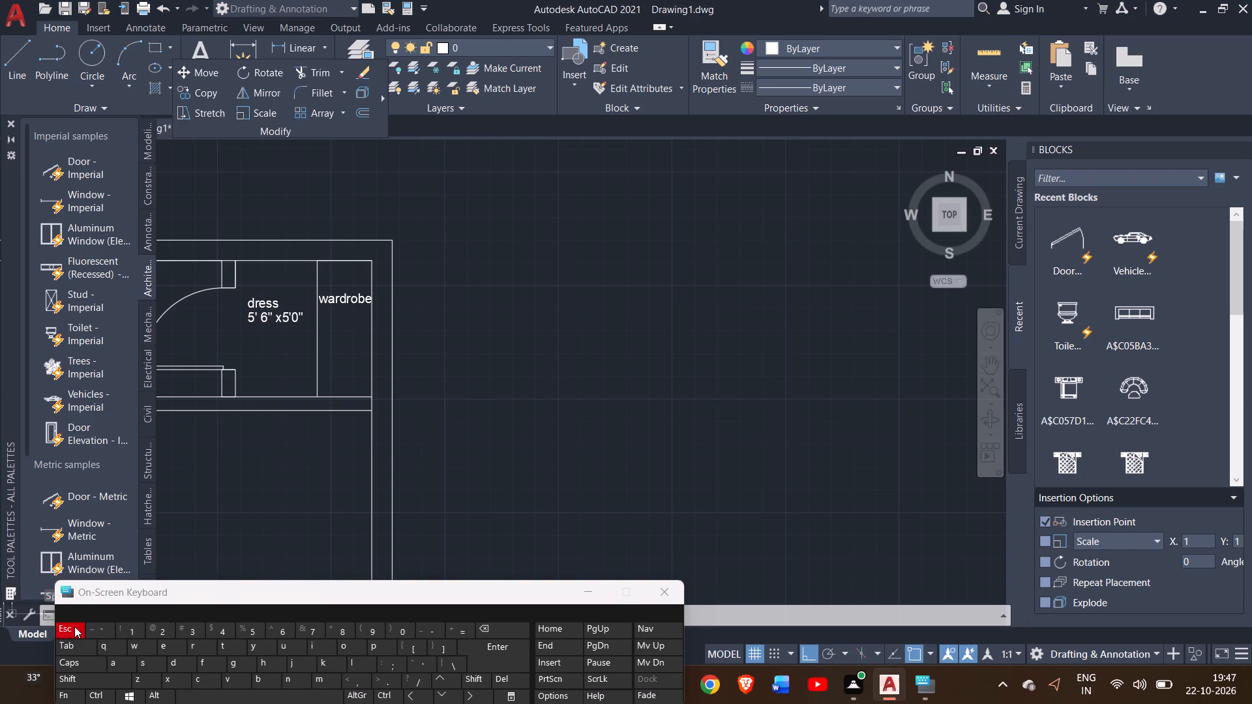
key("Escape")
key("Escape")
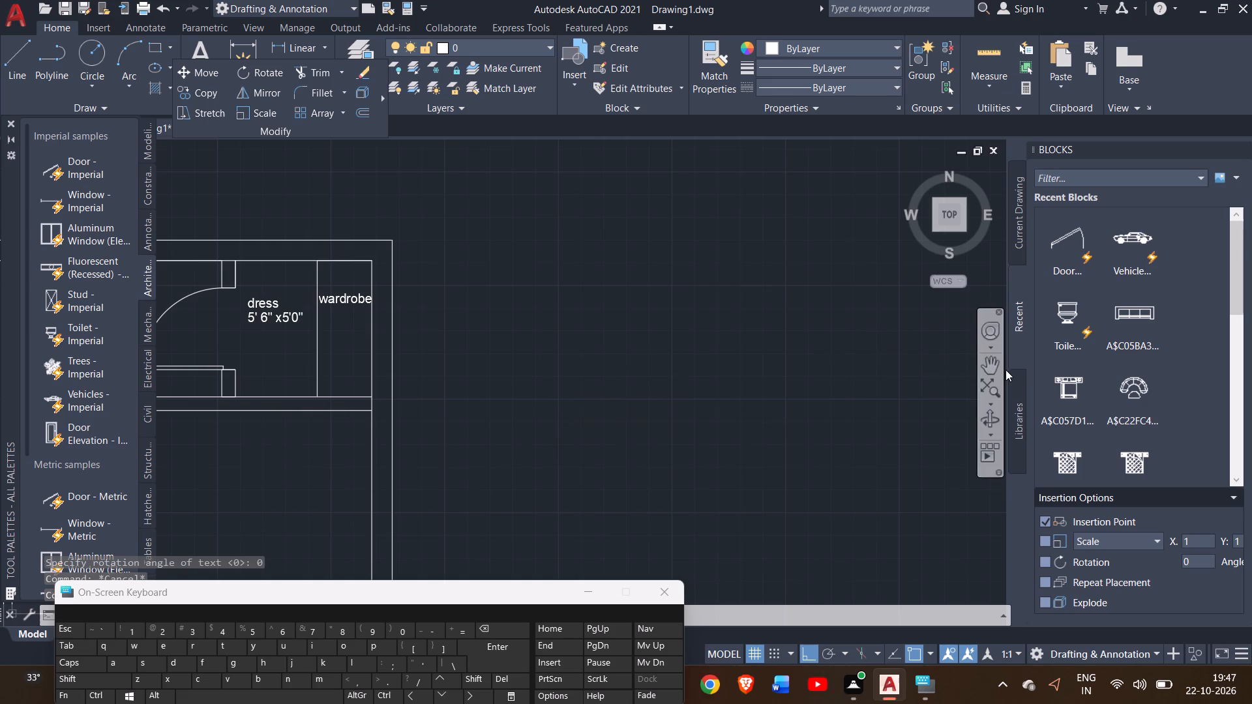
Examine the northeast part of the plan, from the dress and wardrobe area west to the central passage and the room south of it.
left_click(992, 372)
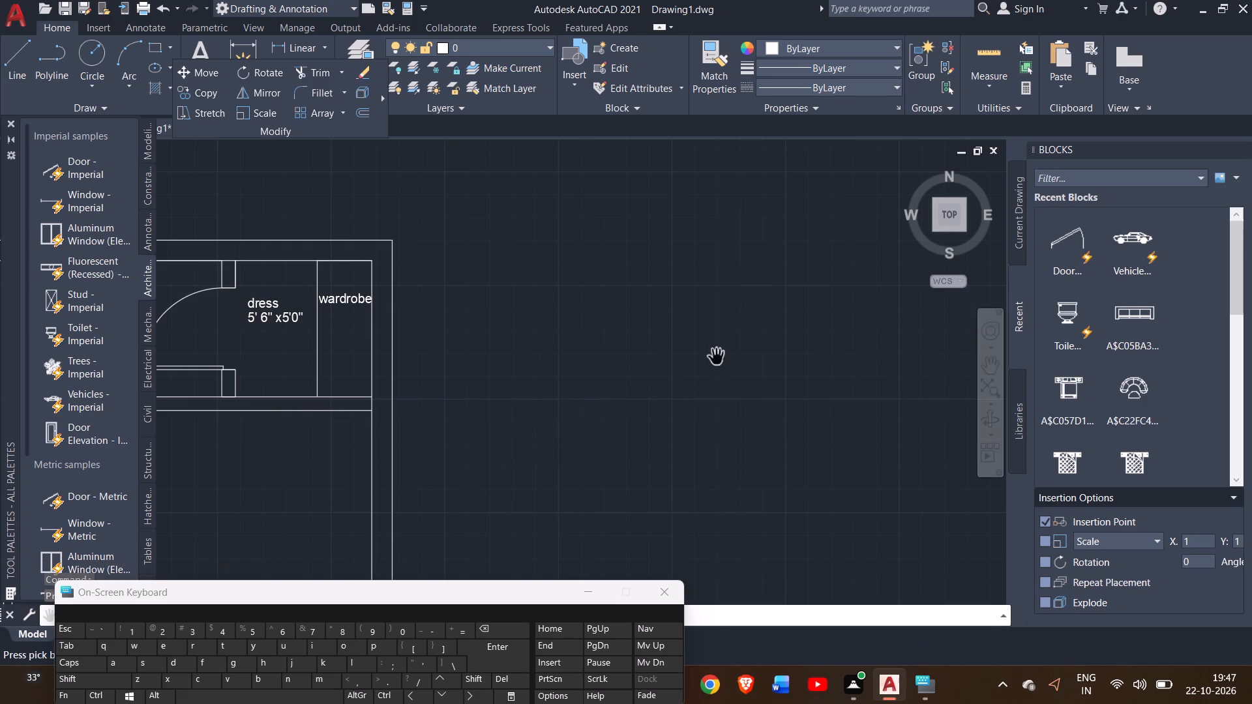
left_click_drag(716, 357, 861, 345)
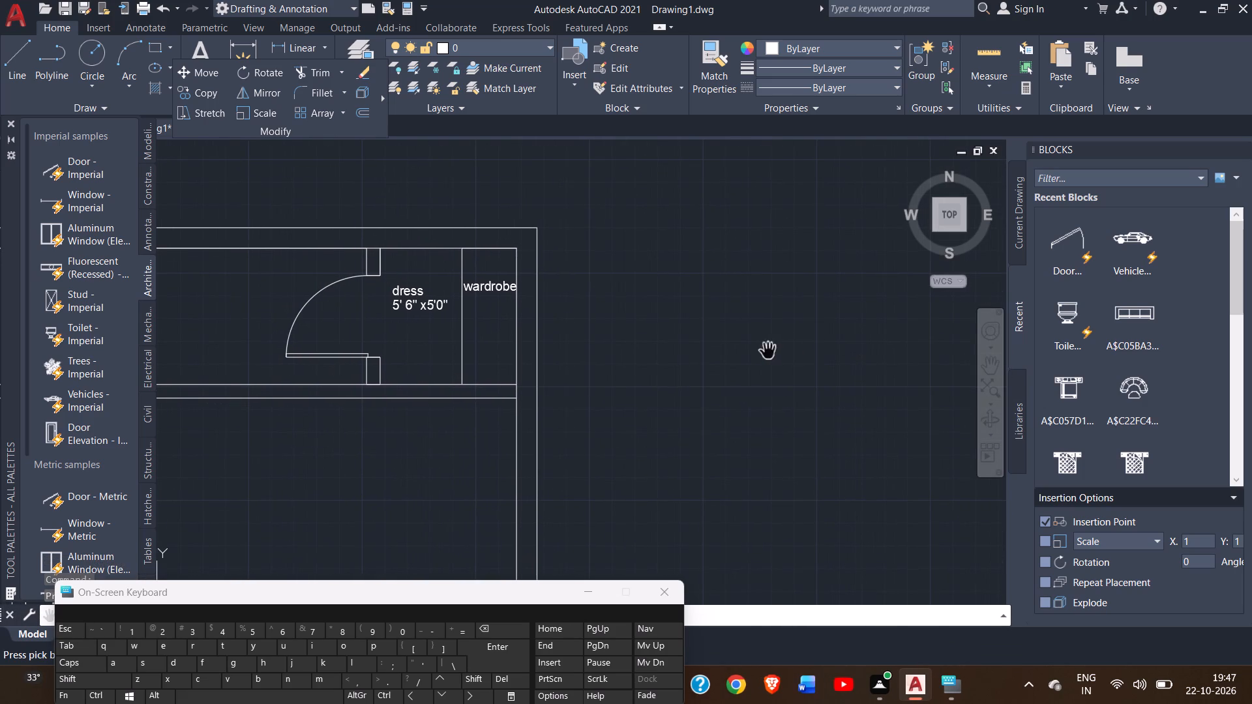
left_click_drag(768, 351, 789, 351)
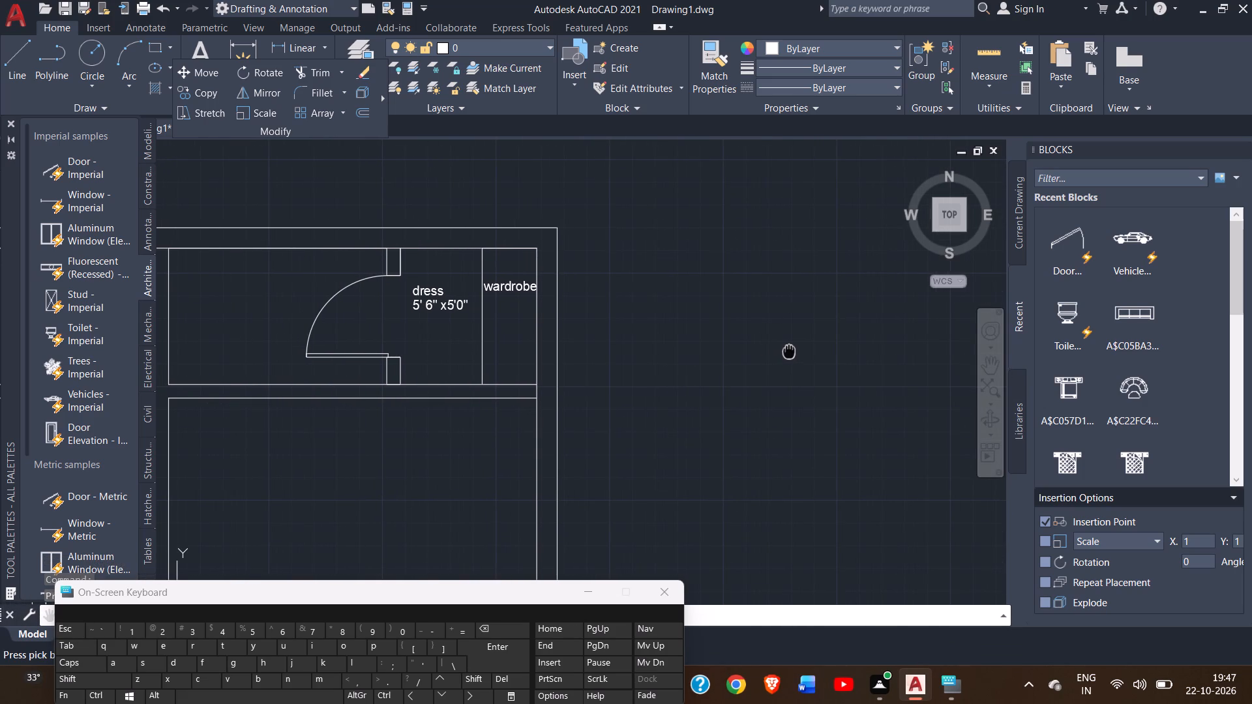
left_click_drag(789, 351, 908, 322)
left_click_drag(831, 326, 904, 328)
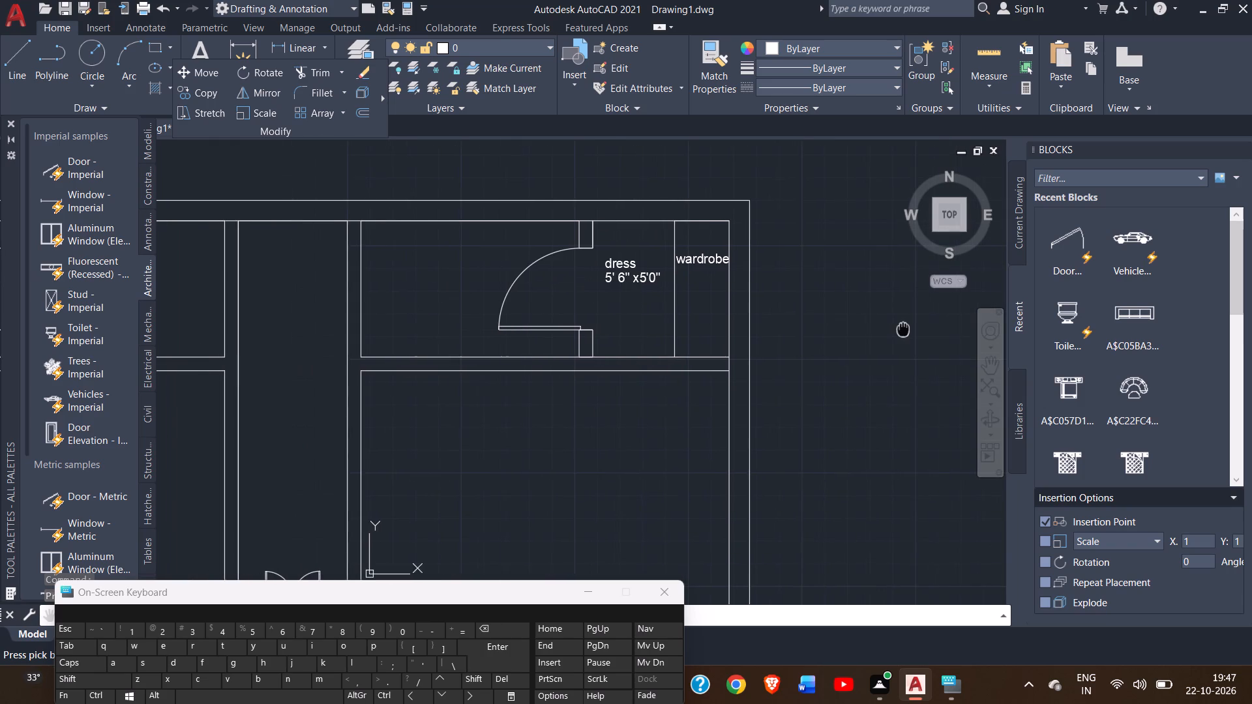
left_click_drag(904, 328, 917, 325)
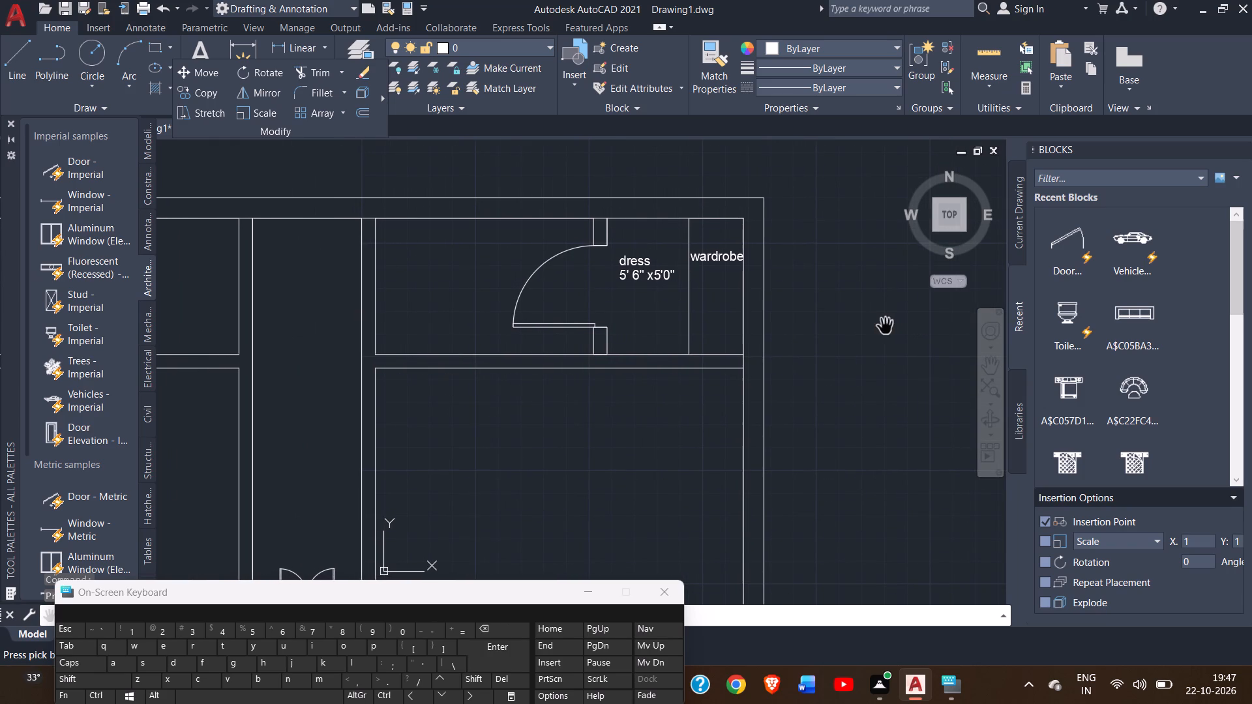
left_click_drag(860, 327, 923, 326)
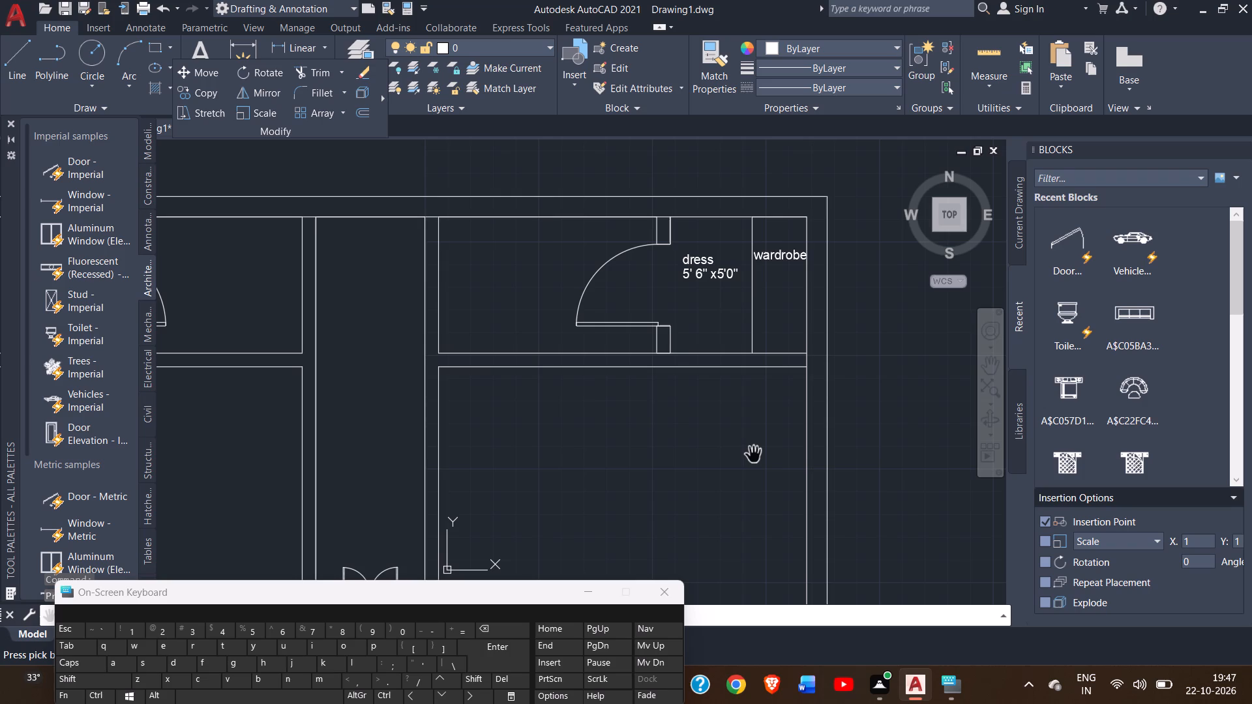
left_click_drag(683, 450, 736, 449)
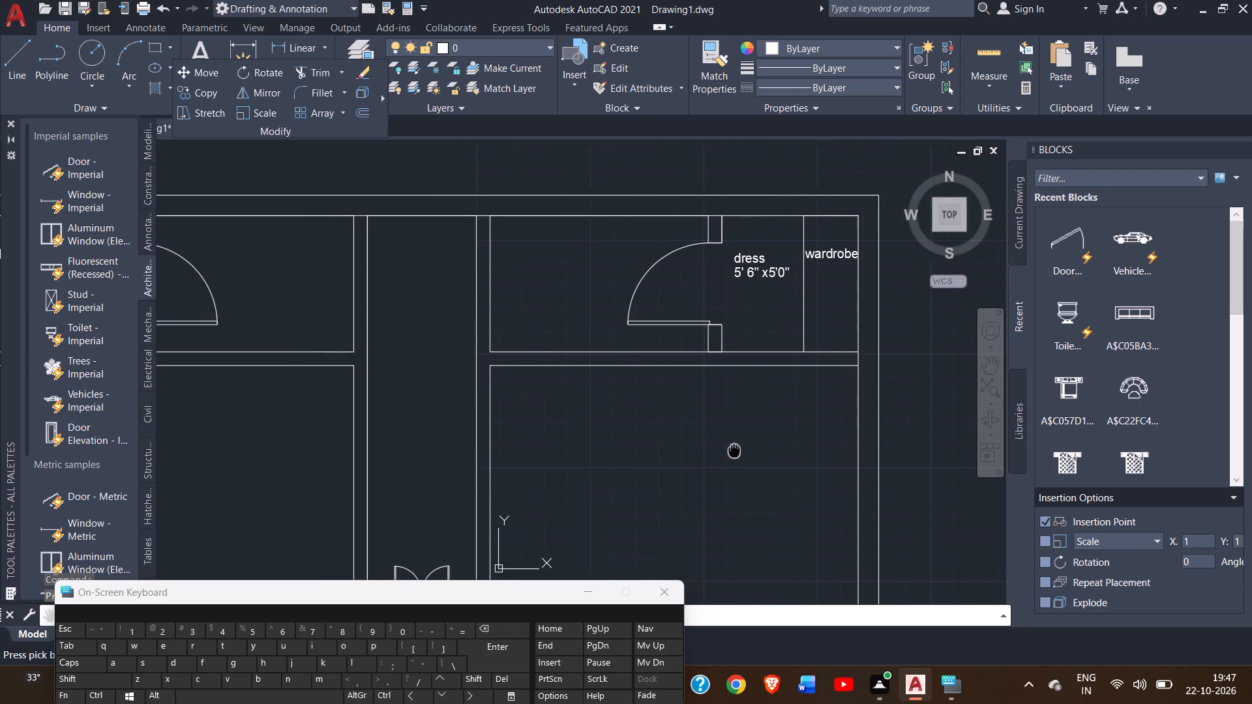
left_click_drag(736, 449, 754, 439)
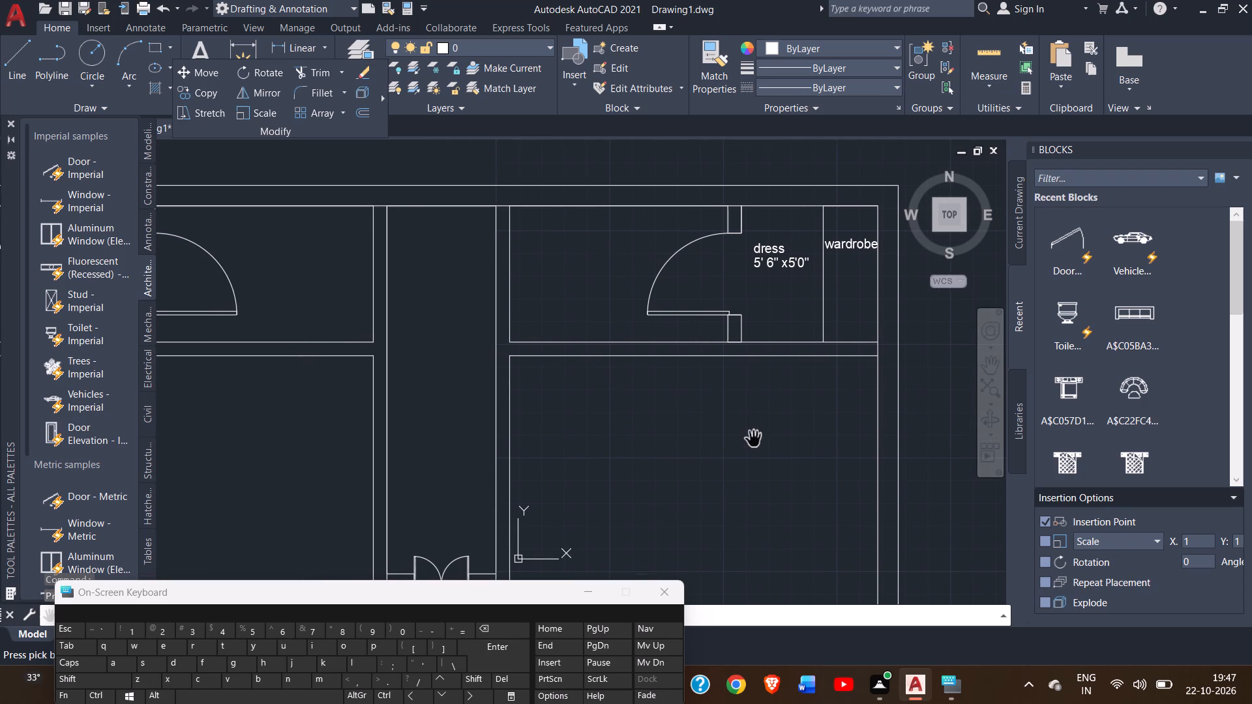
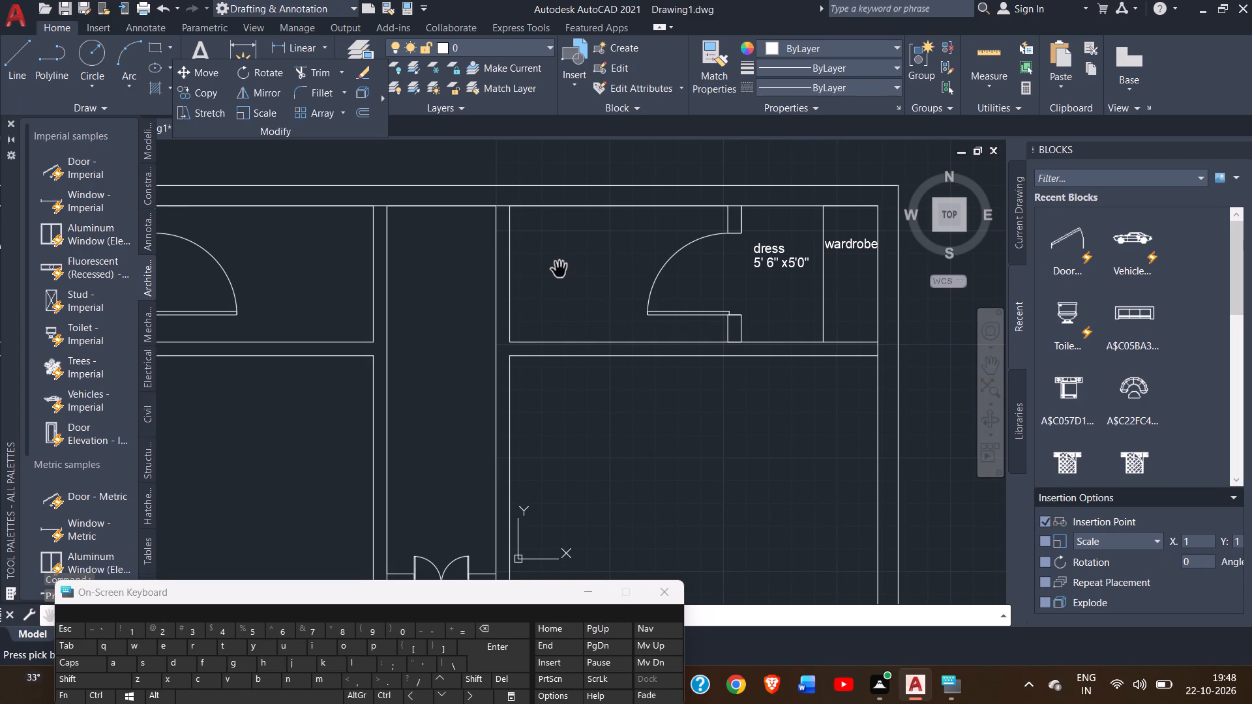
Add the text "bath" in the room between the central passage and the northeast dress area, 4" high at 0 rotation.
right_click(559, 269)
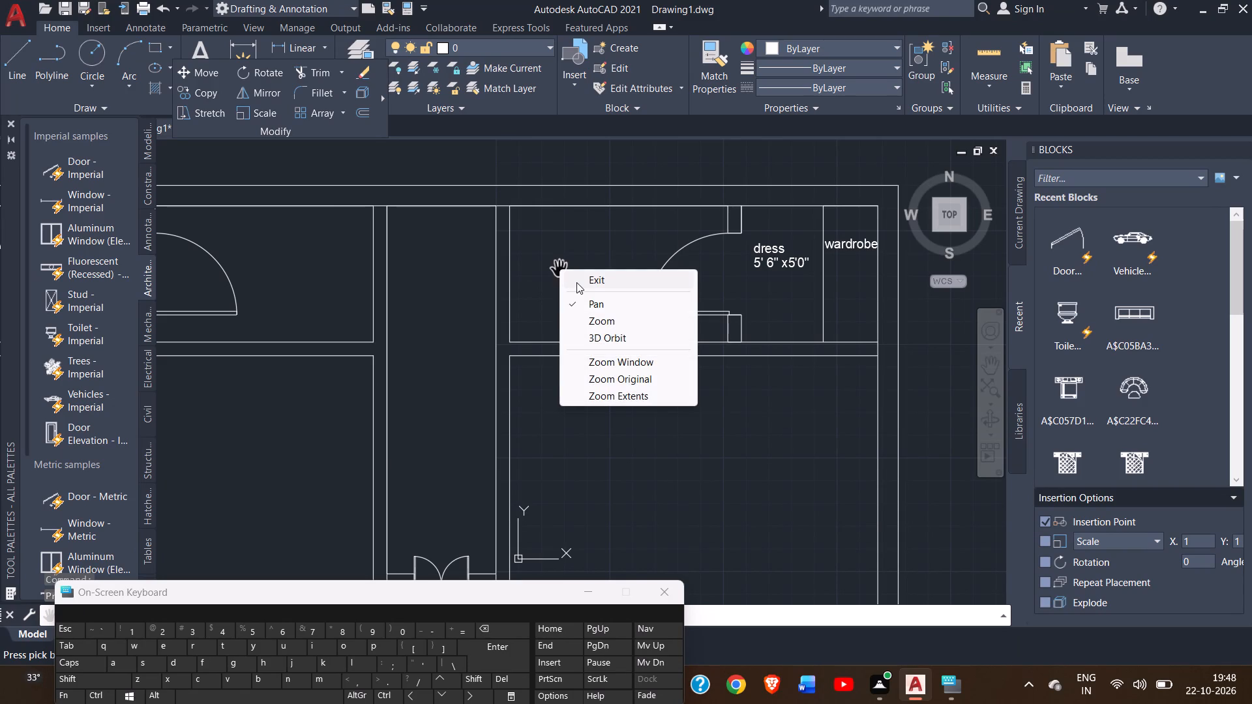
left_click(576, 282)
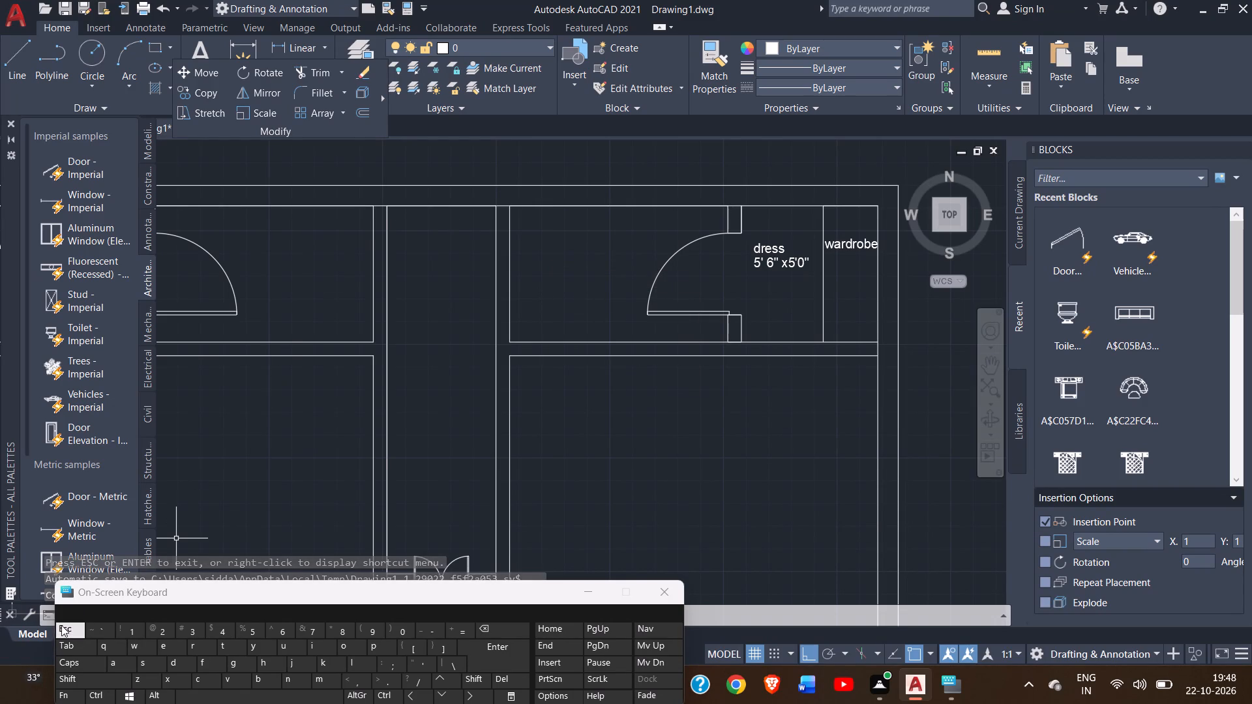
key("Escape")
key("Escape")
key("Escape")
key("Escape")
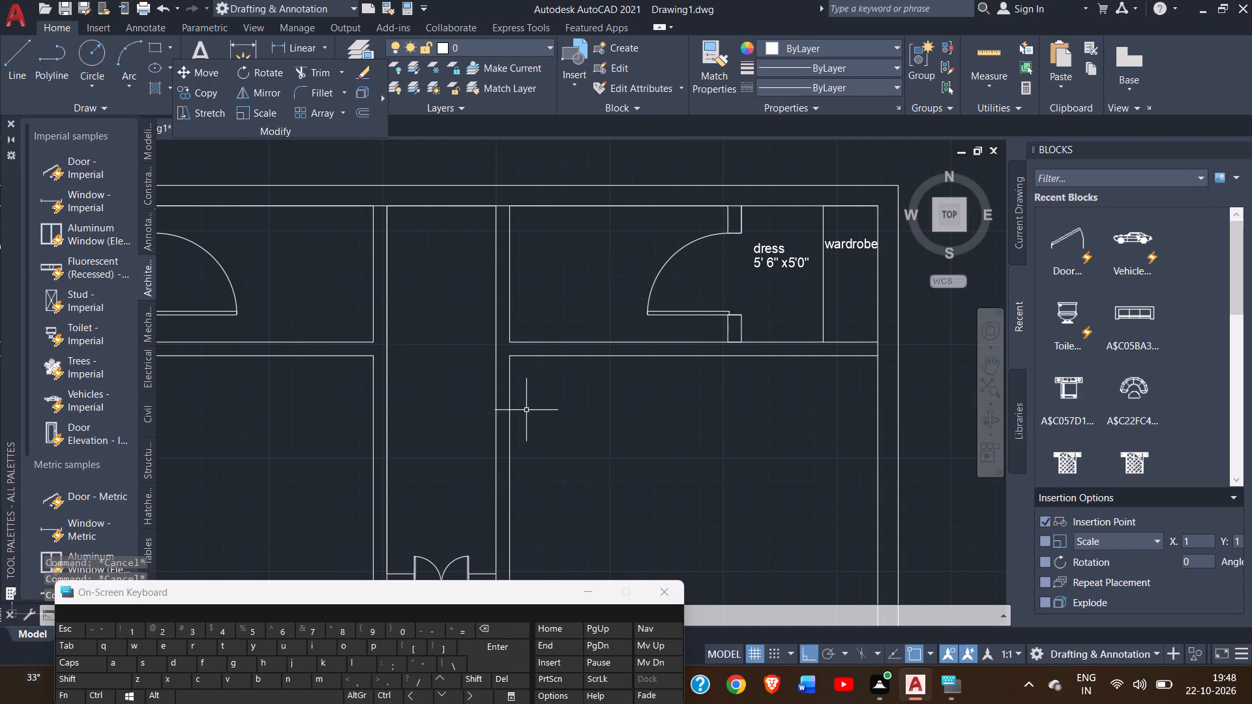
type("tex")
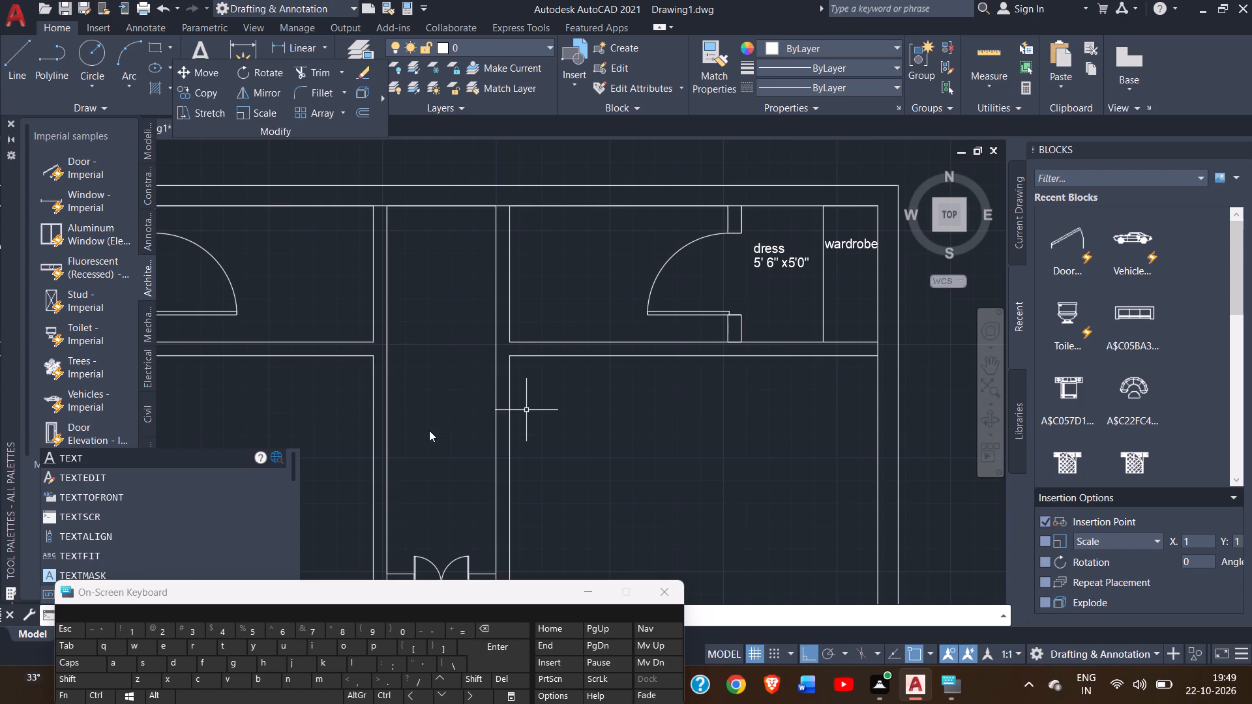
key("Return")
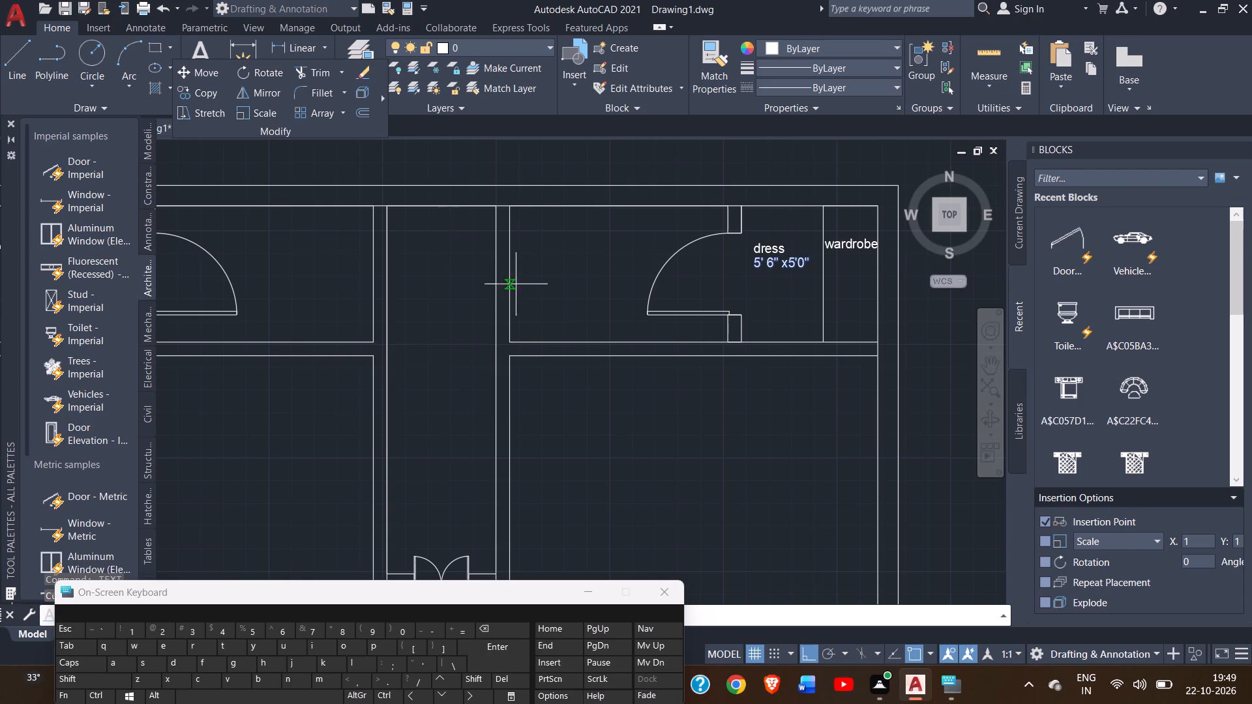
left_click(527, 249)
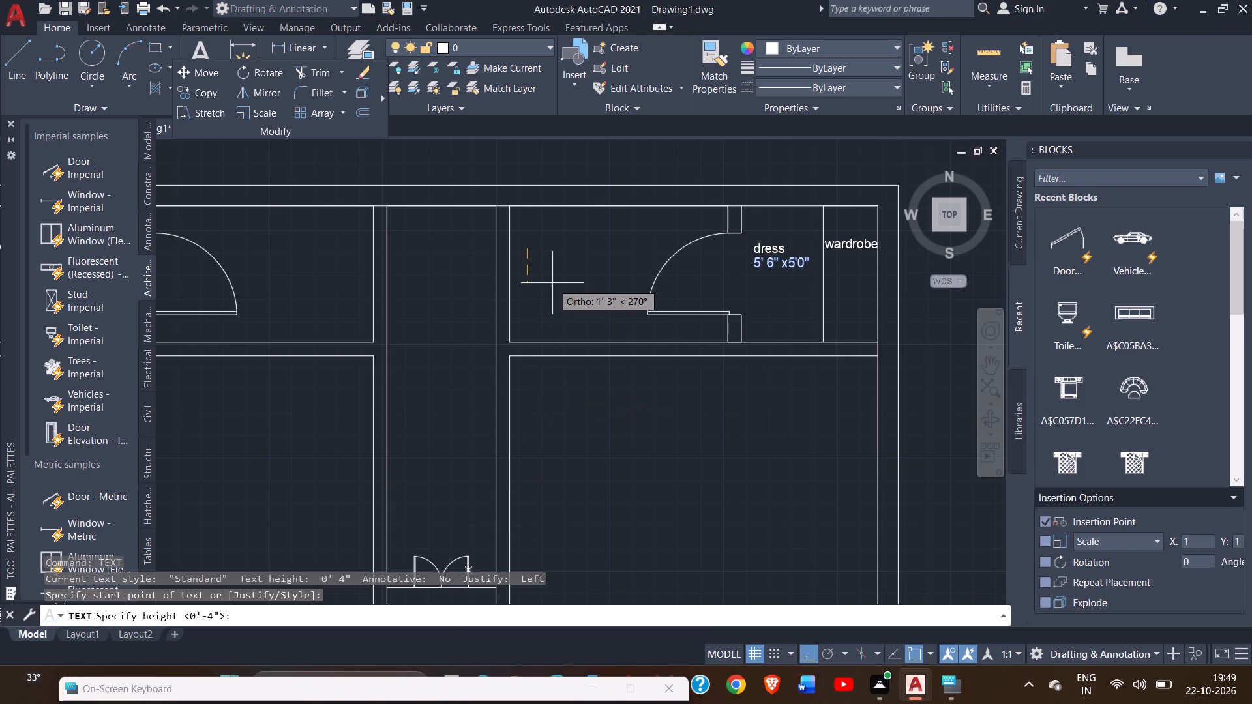
key("4")
key("shift+quotedbl")
key("Return")
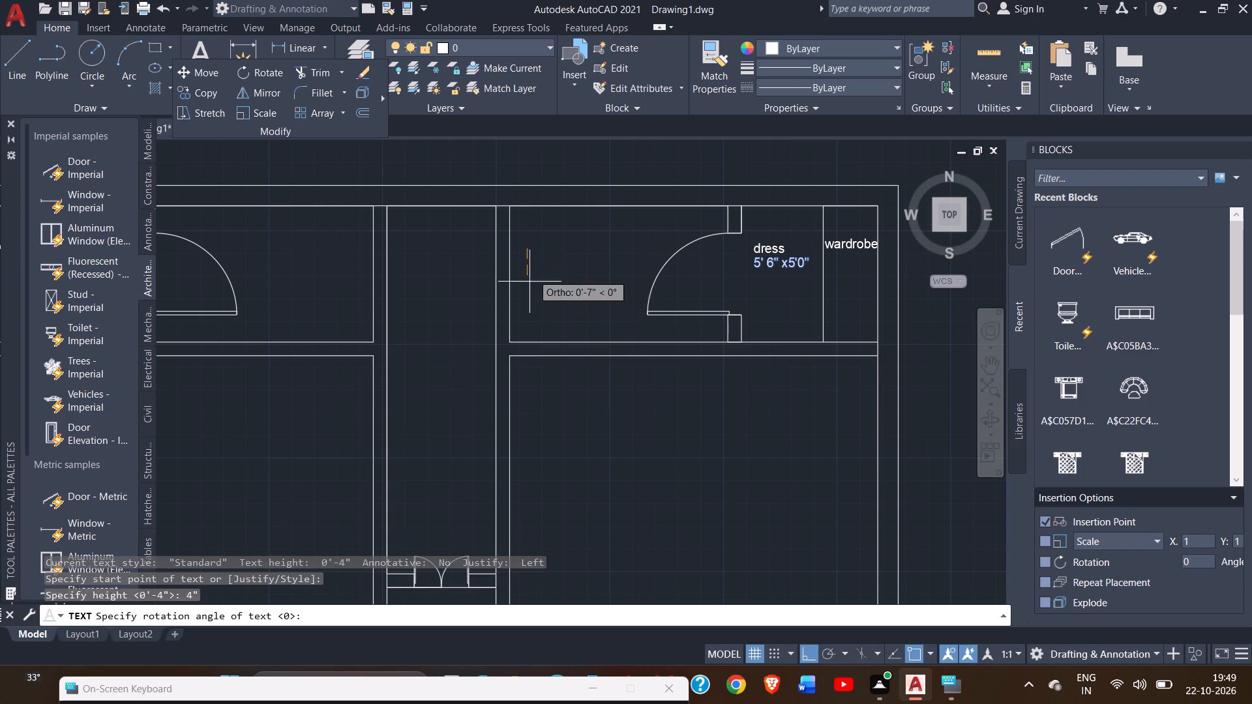
key("0")
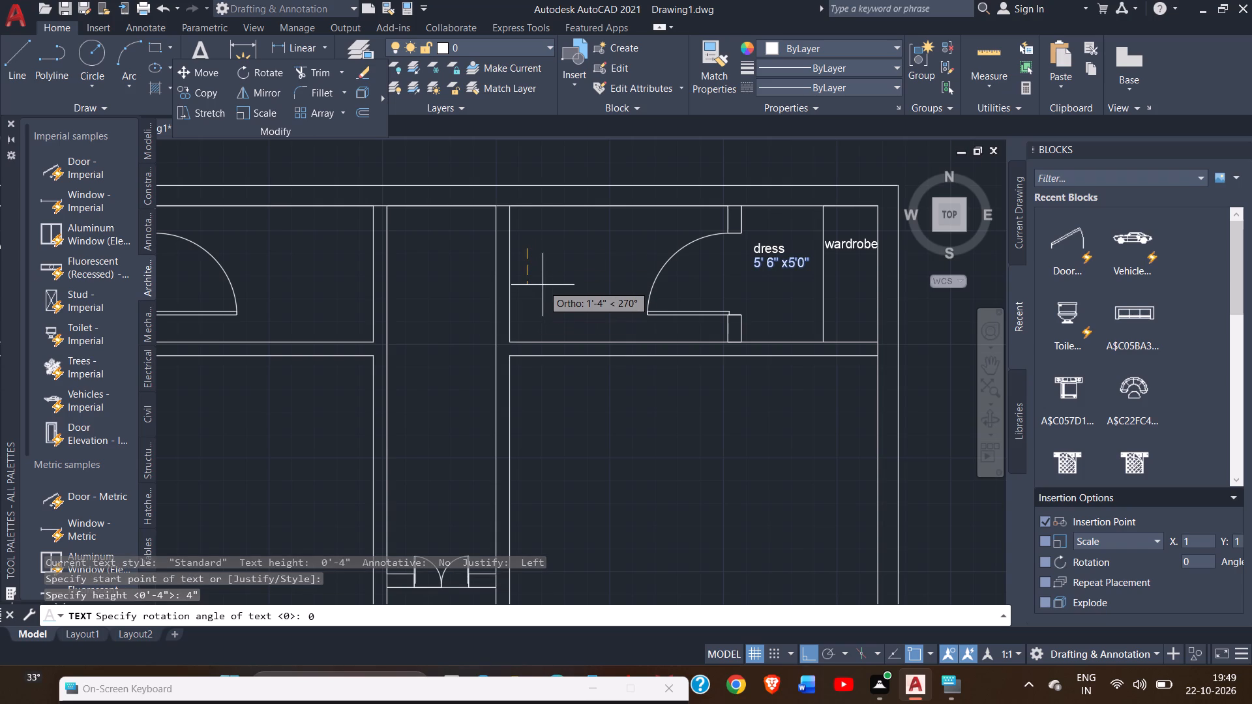
key("shift+Return")
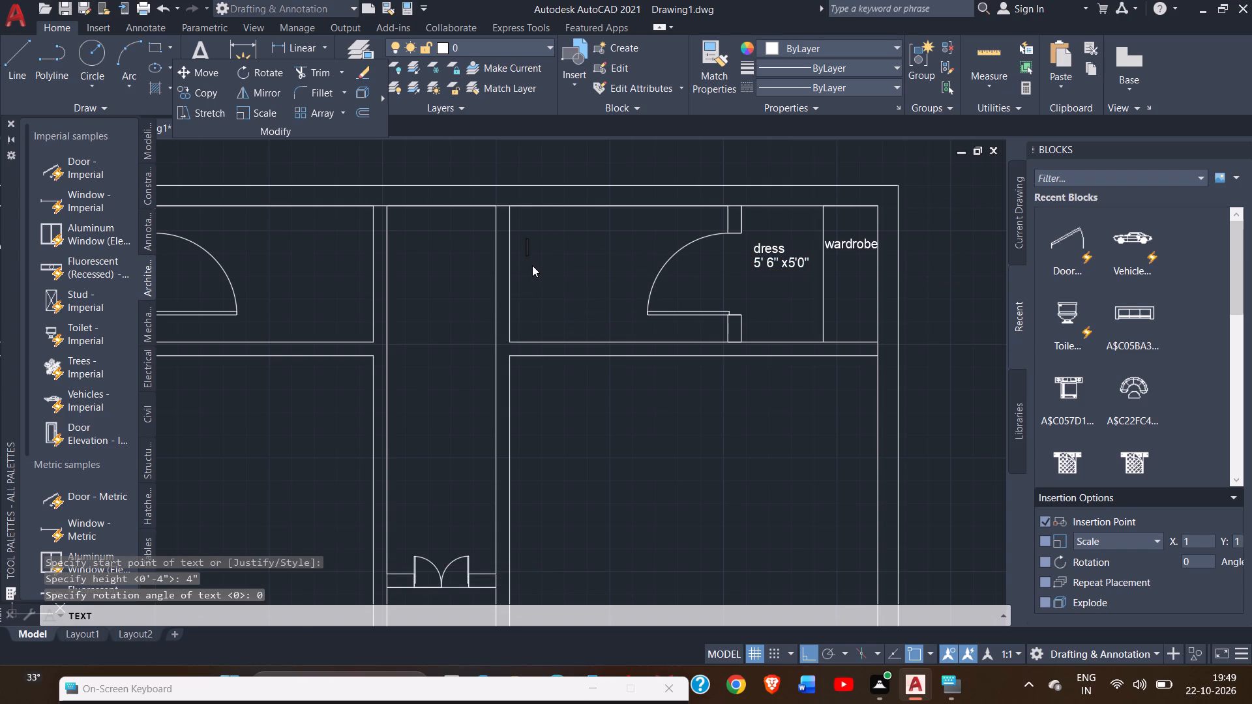
scroll(530, 263, "up", 1, "ctrl")
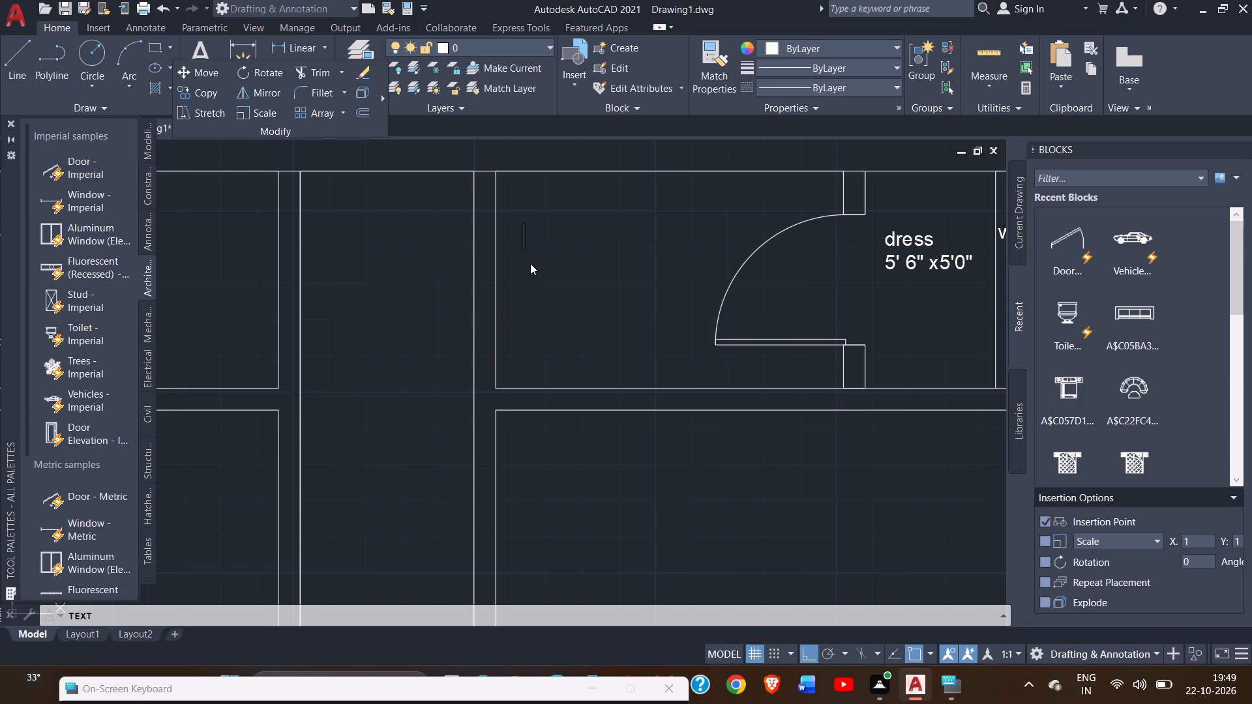
key("b")
type("ath")
key("Return")
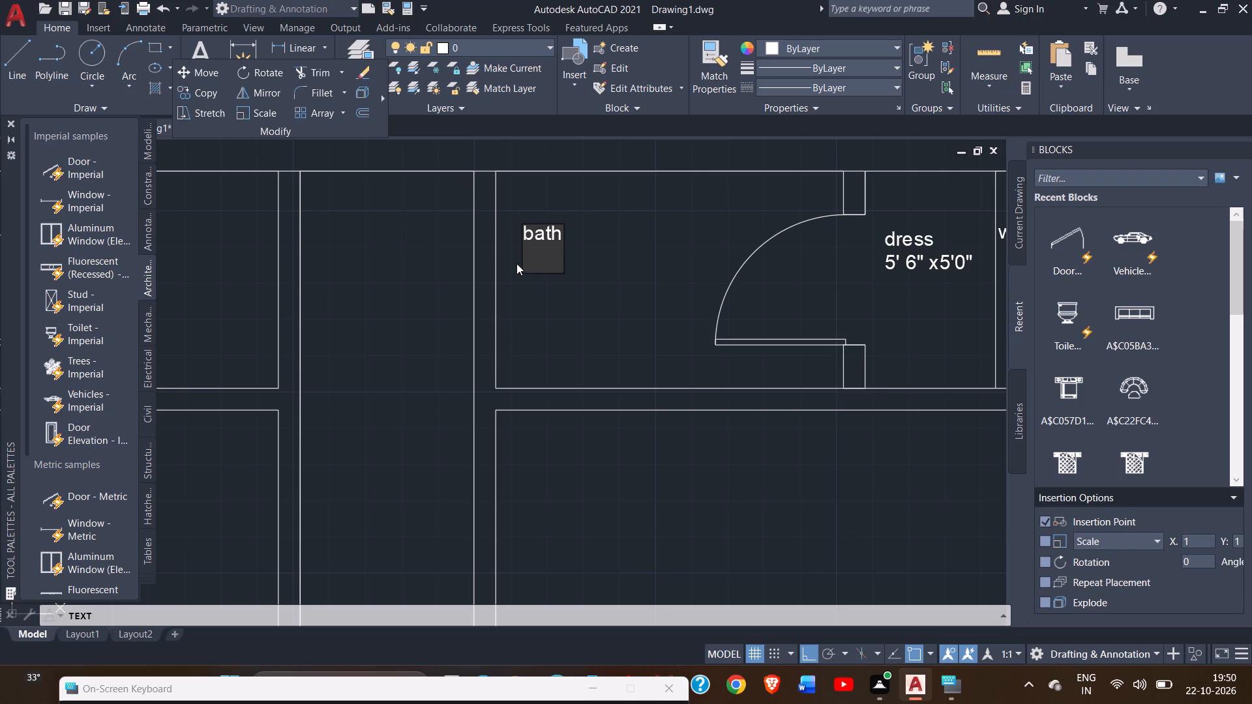
Add the size line 8' 0" x5' 0" beneath the bath label.
key("8")
type("' 0")
type("\" x")
type("5' 0")
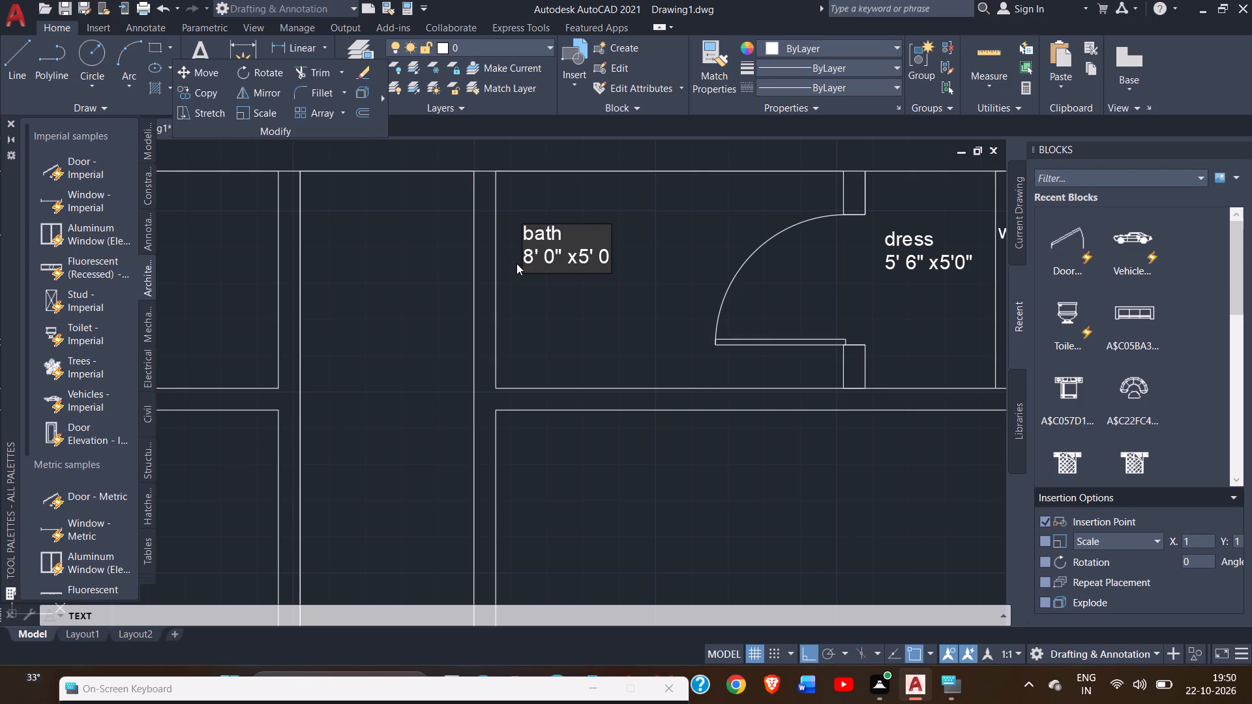
key("shift+quotedbl")
Place the start of another text label in the northwest room, between the door swing and the central passage.
scroll(625, 398, "down", 1, "ctrl")
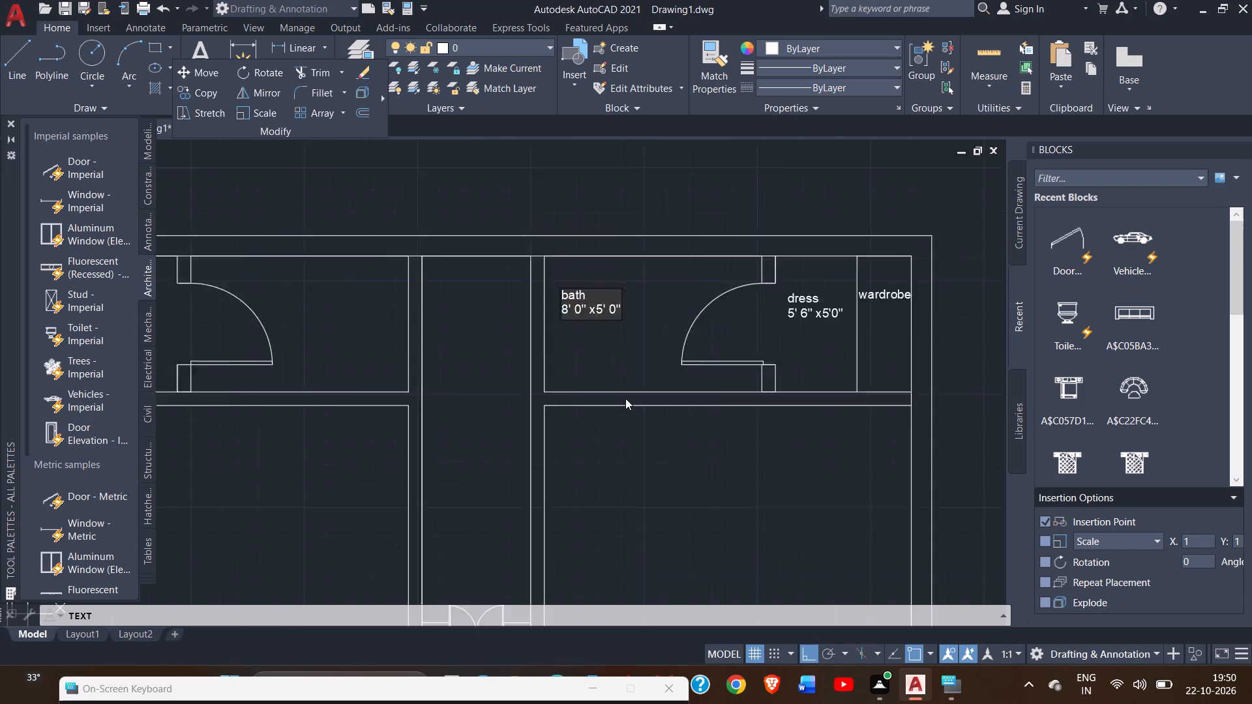
scroll(625, 398, "down", 1, "ctrl")
left_click(415, 339)
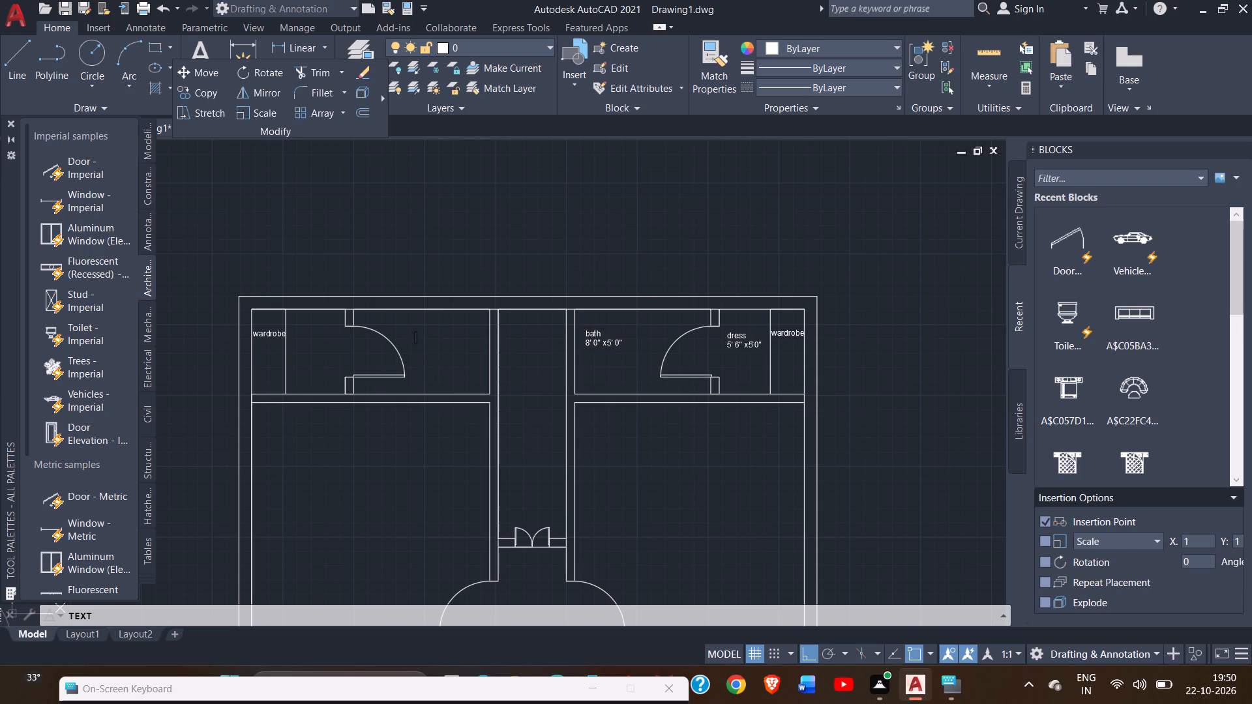
scroll(415, 339, "up", 1, "ctrl")
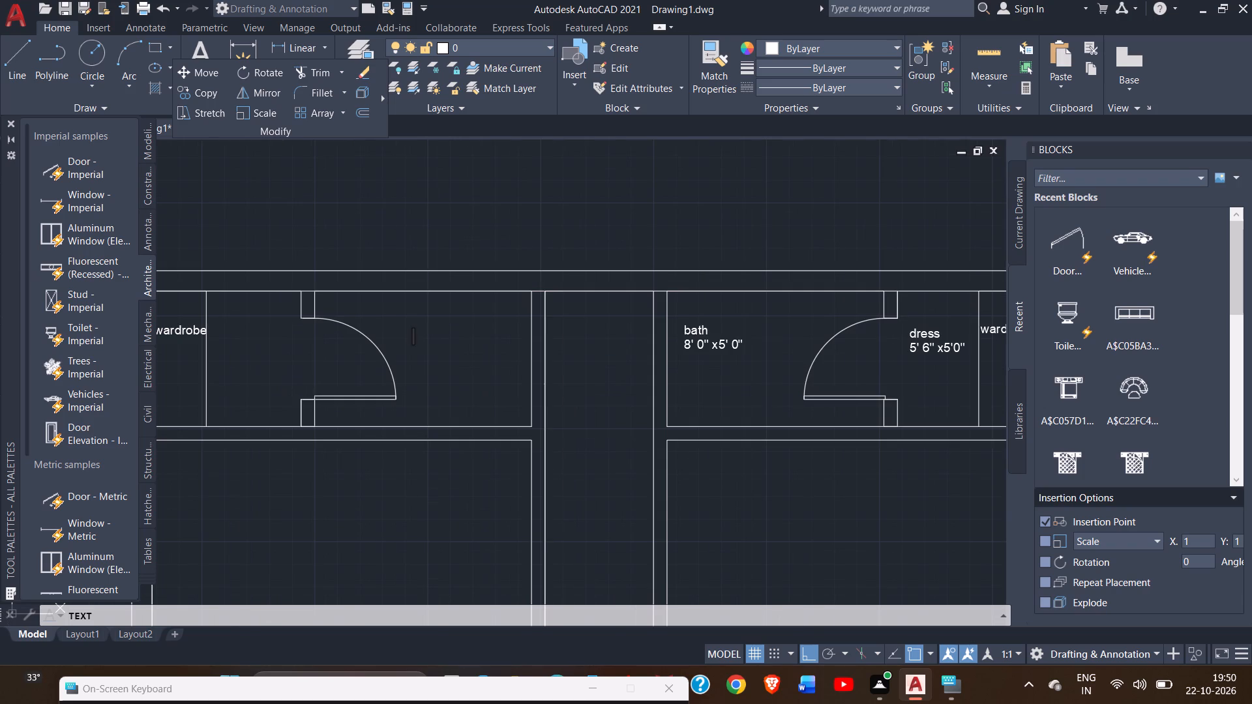
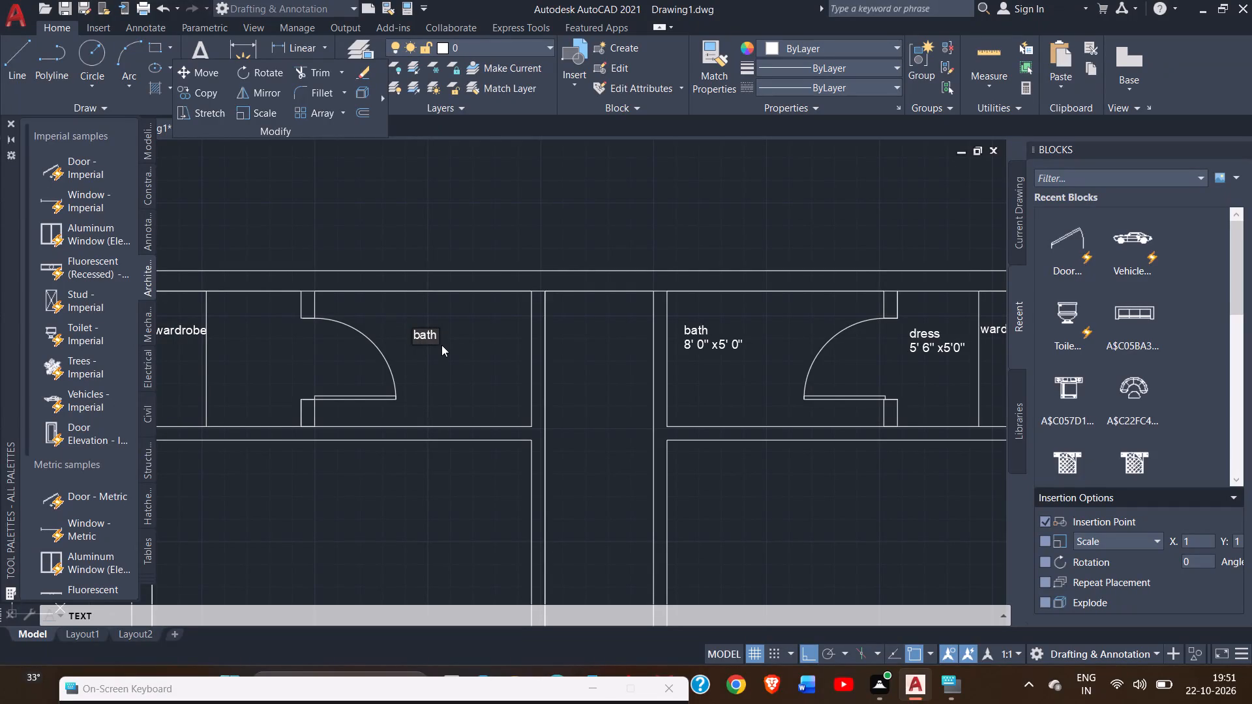
Add the size line 8' 0" x5' 0" beneath the bath label in the northwest room.
key("Return")
key("8")
key("apostrophe")
key("space")
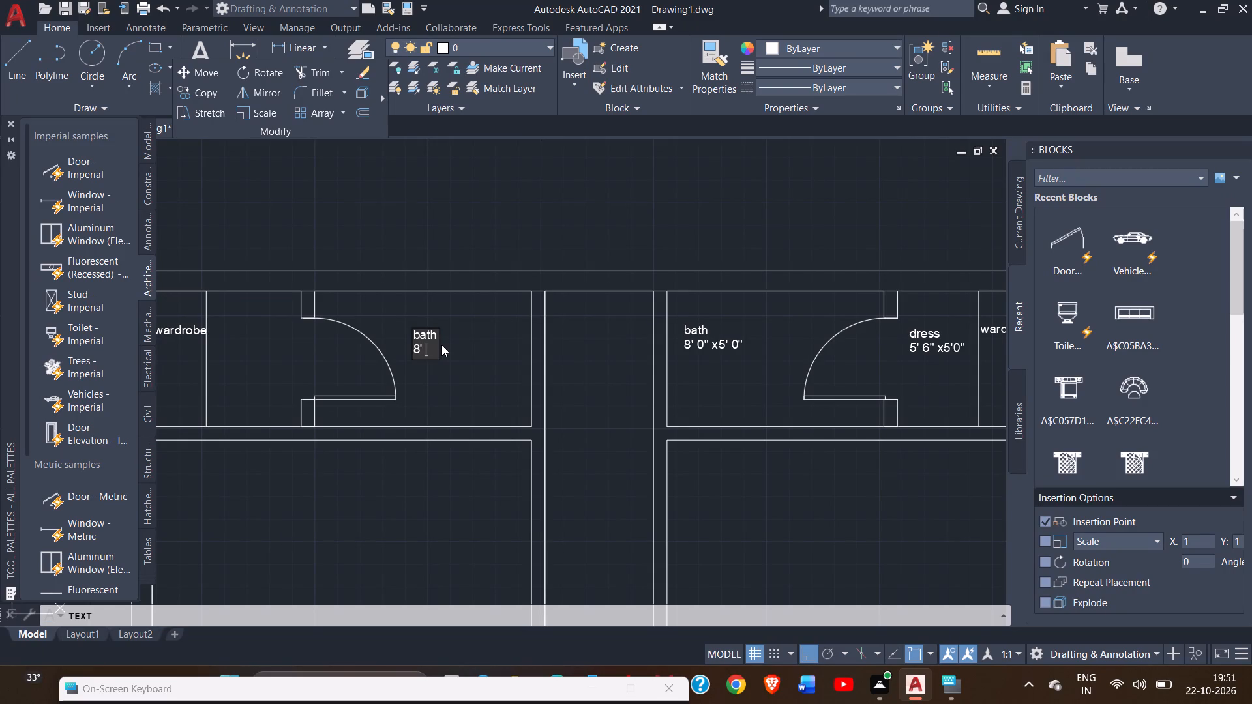
key("0")
type("\" x")
type("5' 0")
key("shift+quotedbl")
key("Return")
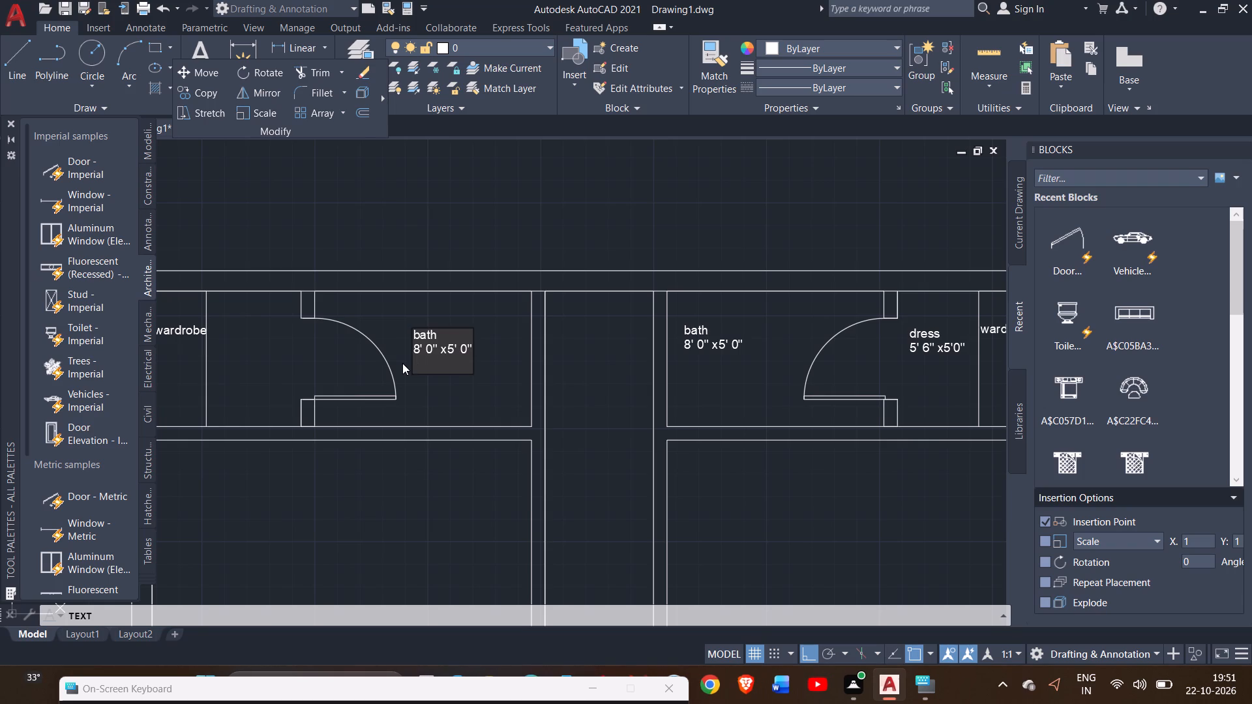
Label the area between the northwest wardrobe and the bath door "dress", with the size line 5' 6" x5' 0" beneath.
scroll(402, 363, "down", 2, "ctrl")
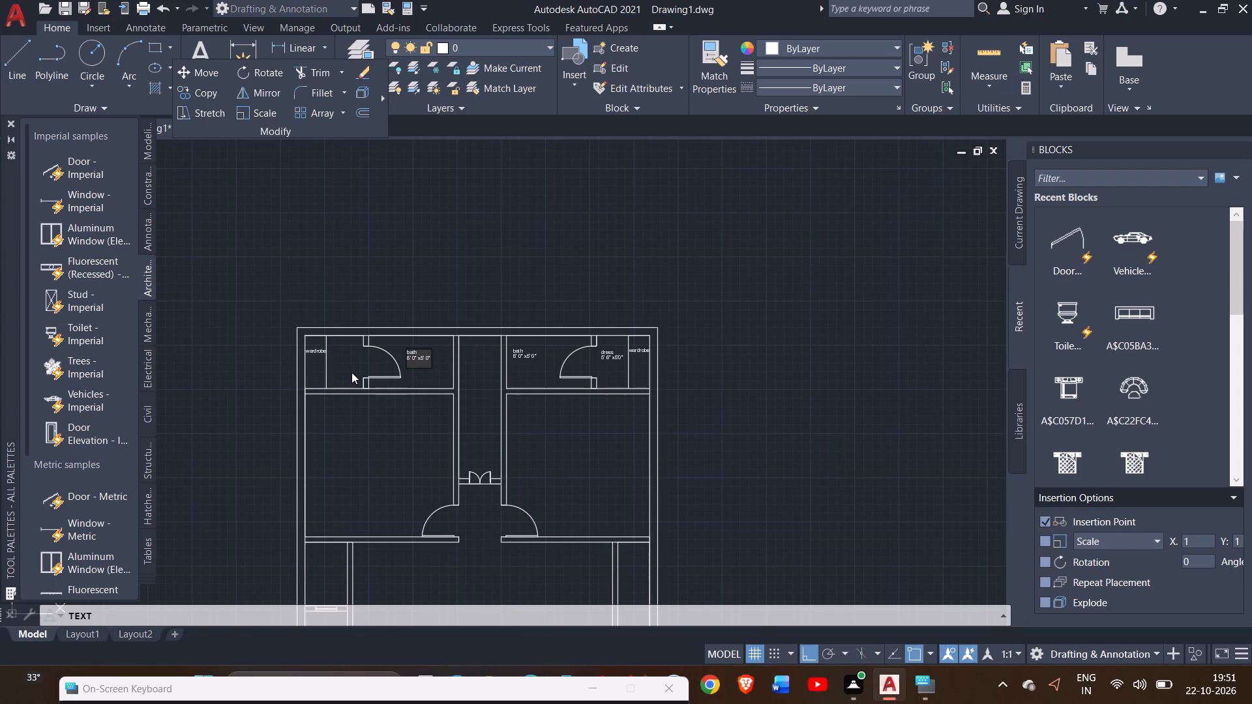
scroll(353, 369, "up", 1, "ctrl")
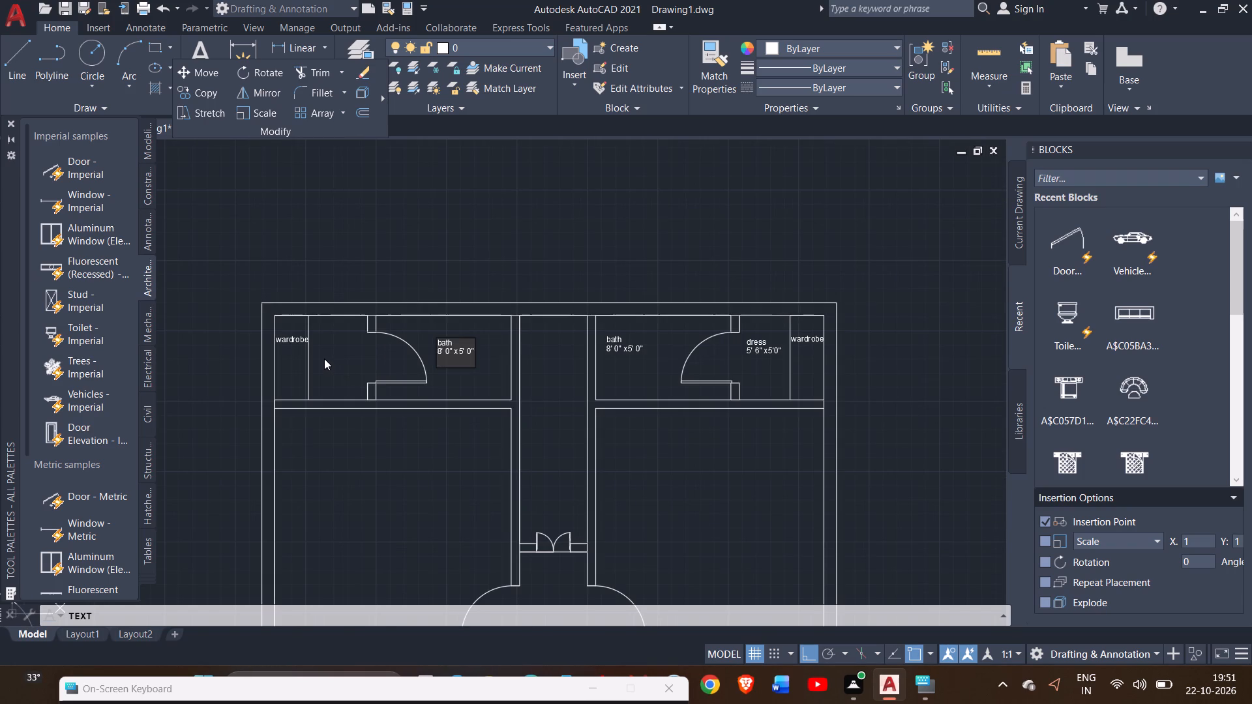
left_click(320, 344)
type("dress")
key("Return")
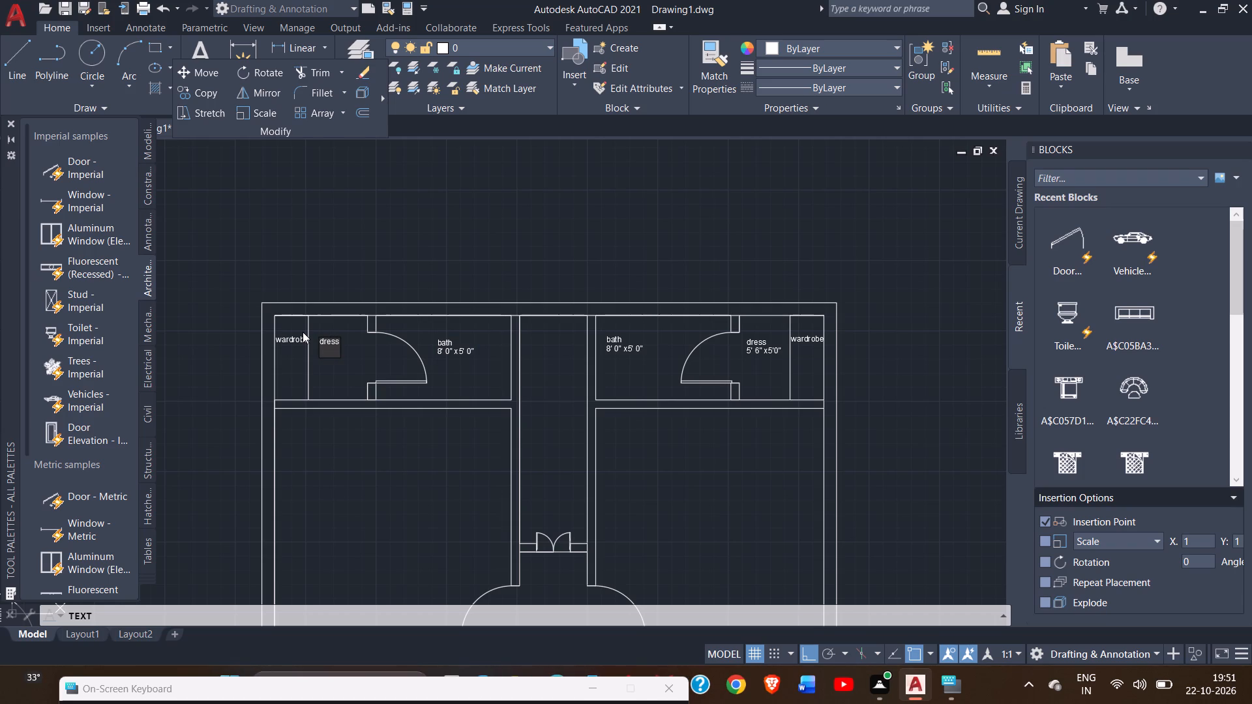
type("5' 6")
type("\" x")
type("5' 0")
key("shift+quotedbl")
Add the text "bed room" in the large room south of the northwest dress area.
left_click(319, 486)
key("b")
type("ed")
scroll(369, 497, "up", 3, "ctrl")
scroll(369, 497, "down", 1, "ctrl")
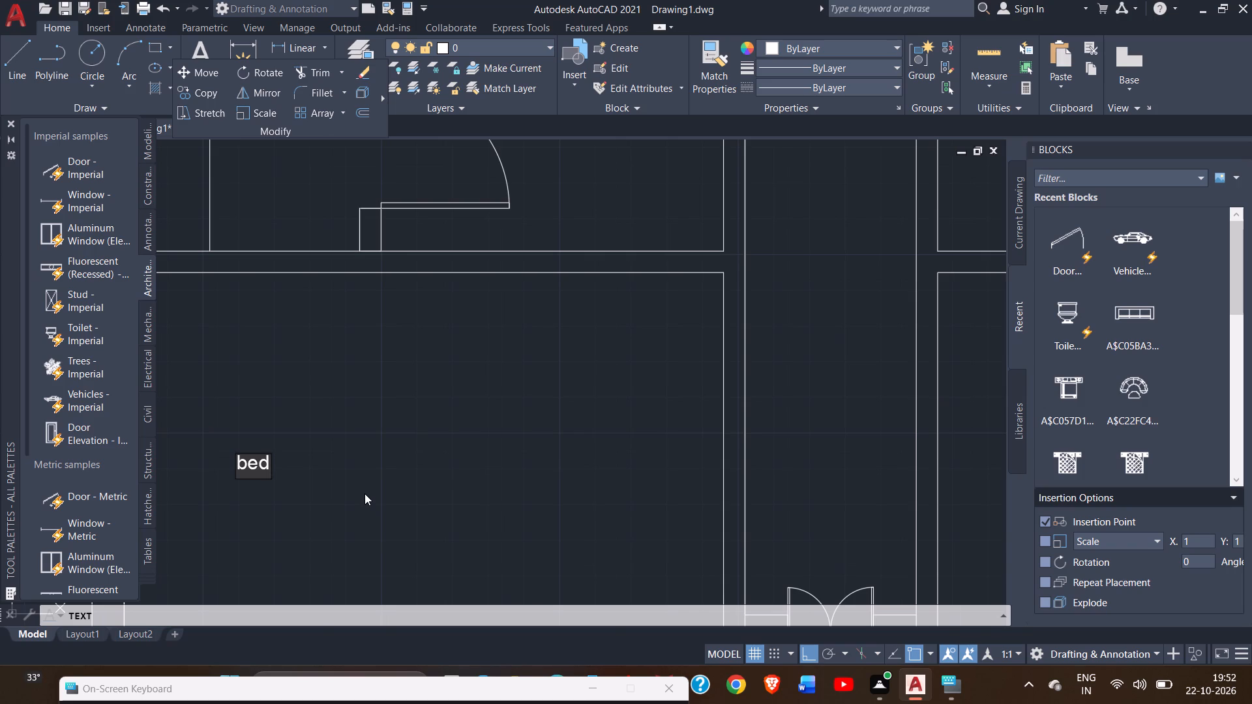
key("space")
key("r")
type("oom")
Add the size line 14' 0" x13' 6" beneath the western bed room label.
key("Return")
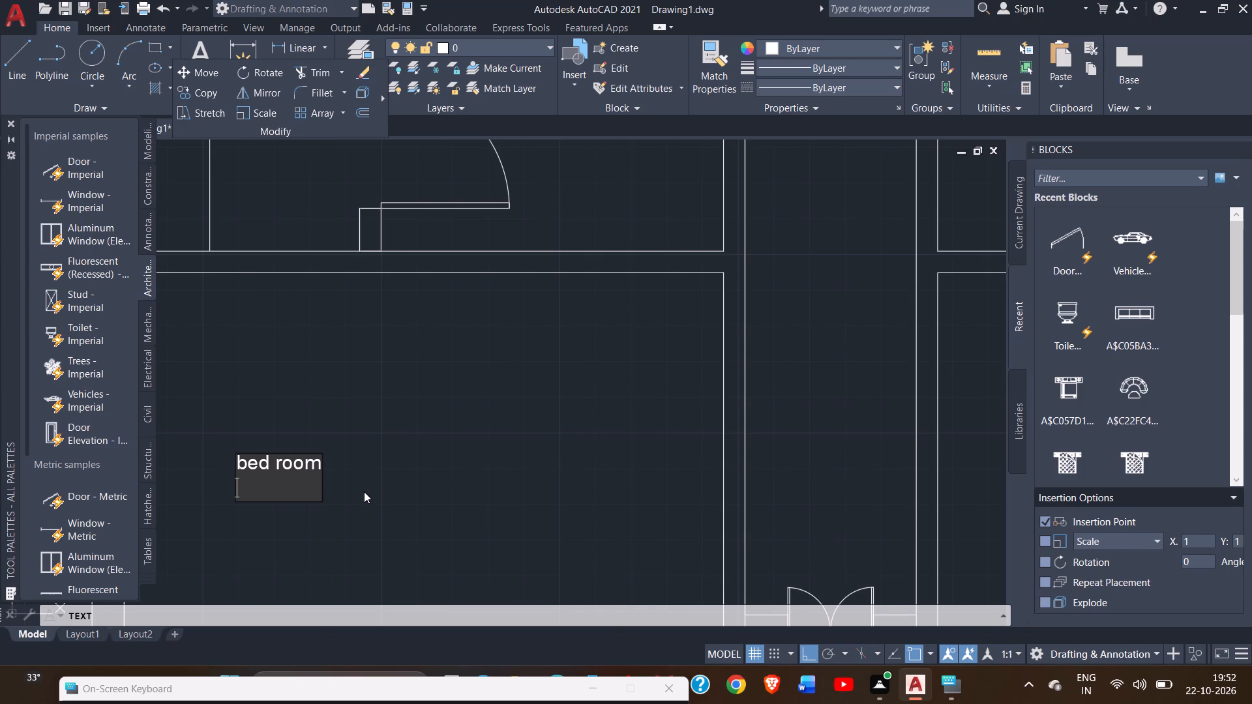
type("14'")
key("space")
type("0")
type("\" x")
type("13'")
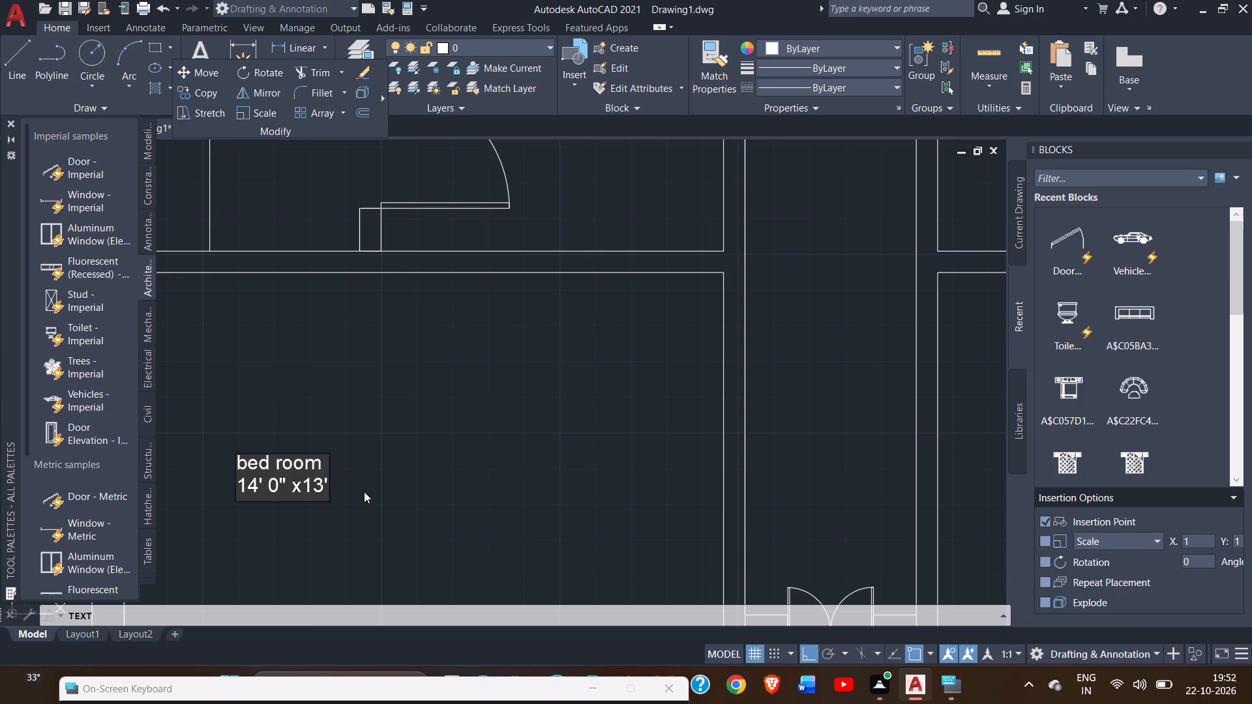
key("space")
key("6")
key("shift+quotedbl")
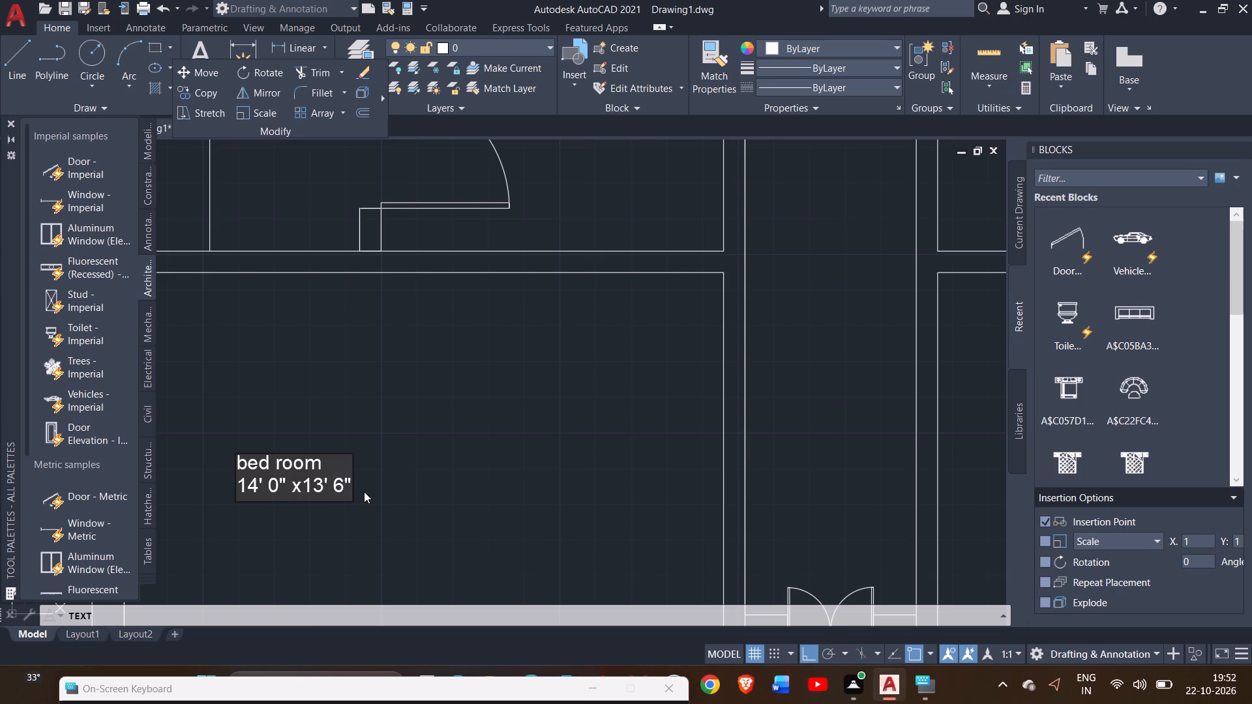
Label the large room south of the northeast bath "bed room", with the size line 14' 0" x13' 6" beneath.
scroll(364, 491, "down", 3, "ctrl")
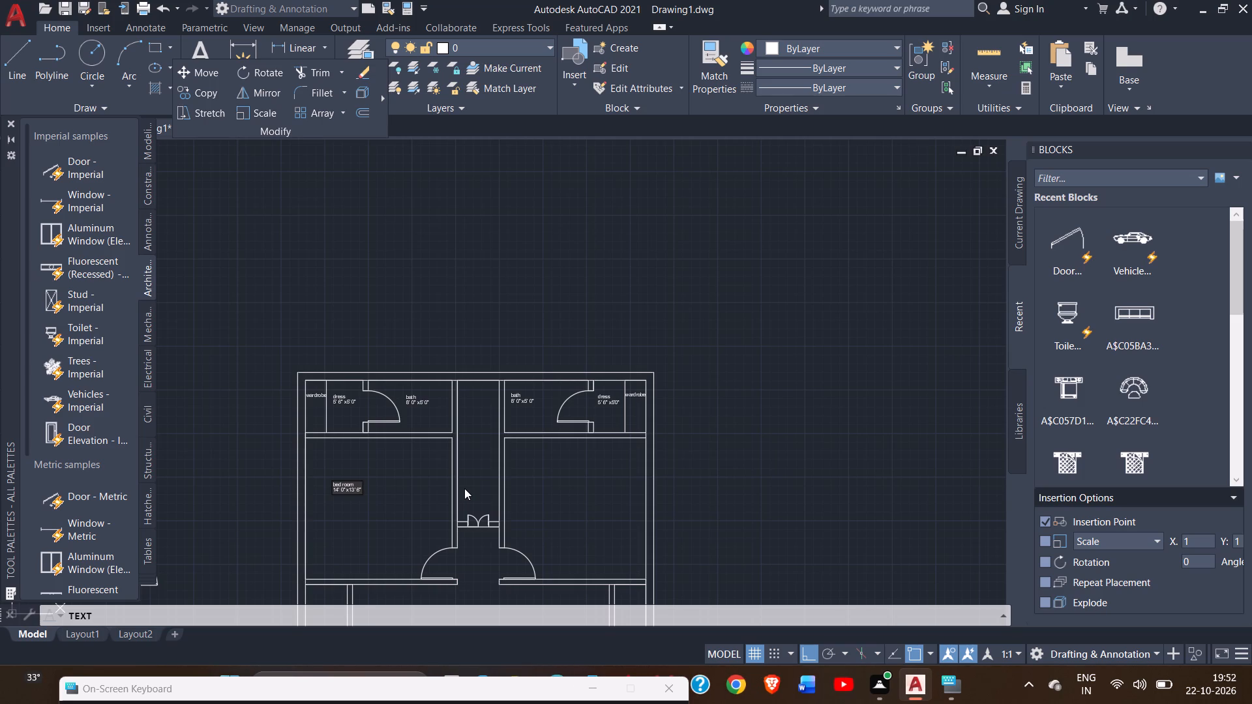
left_click(539, 483)
scroll(539, 483, "up", 2, "ctrl")
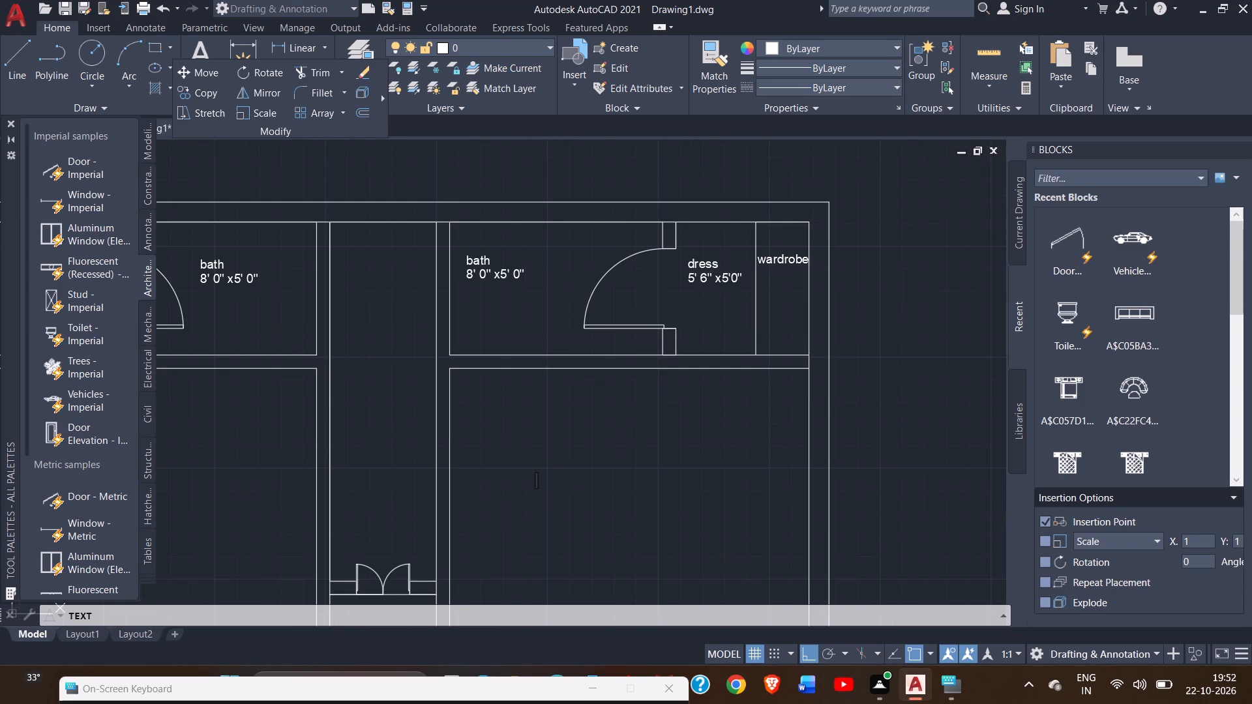
type("bed")
key("space")
type("room")
key("Return")
type("14' 0")
type("\" x")
type("13' 6")
key("shift+quotedbl")
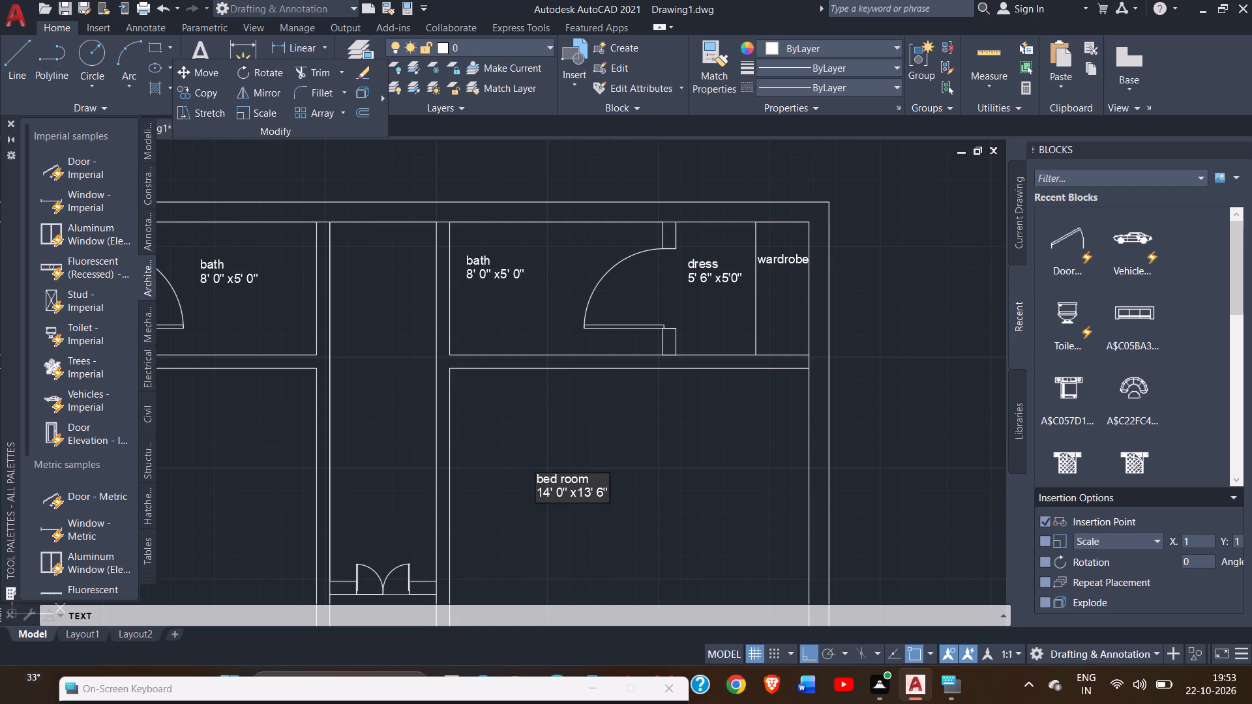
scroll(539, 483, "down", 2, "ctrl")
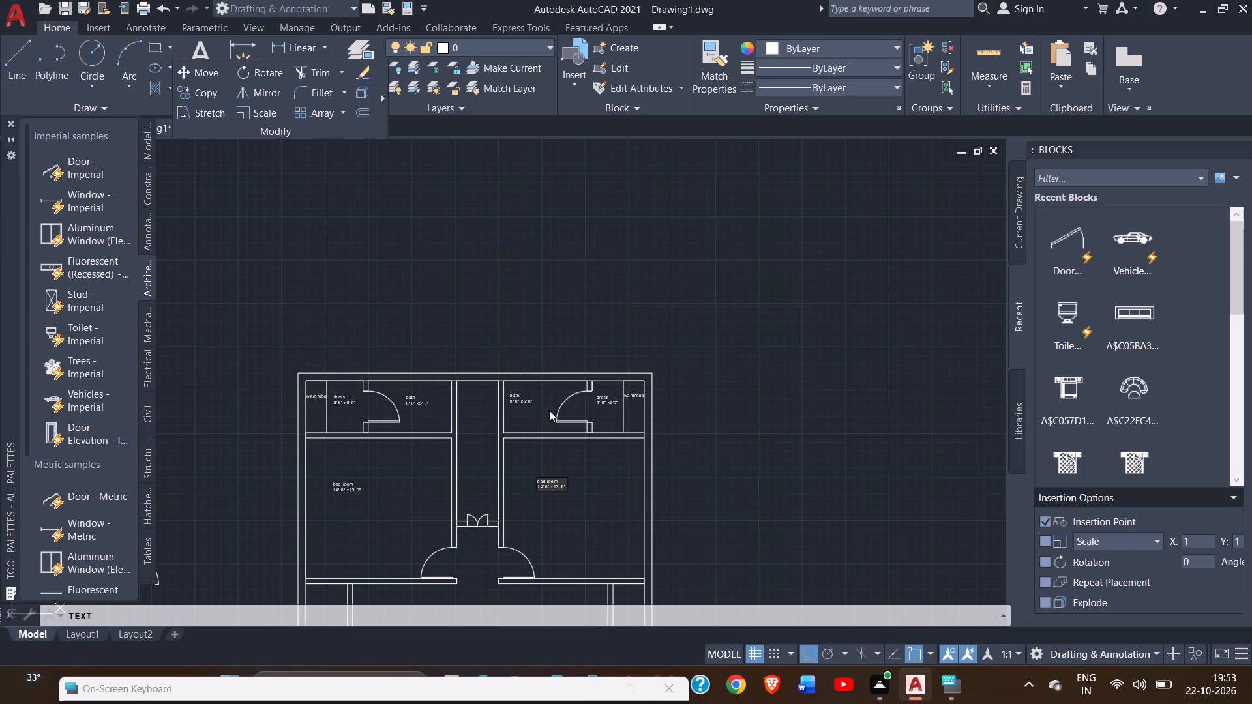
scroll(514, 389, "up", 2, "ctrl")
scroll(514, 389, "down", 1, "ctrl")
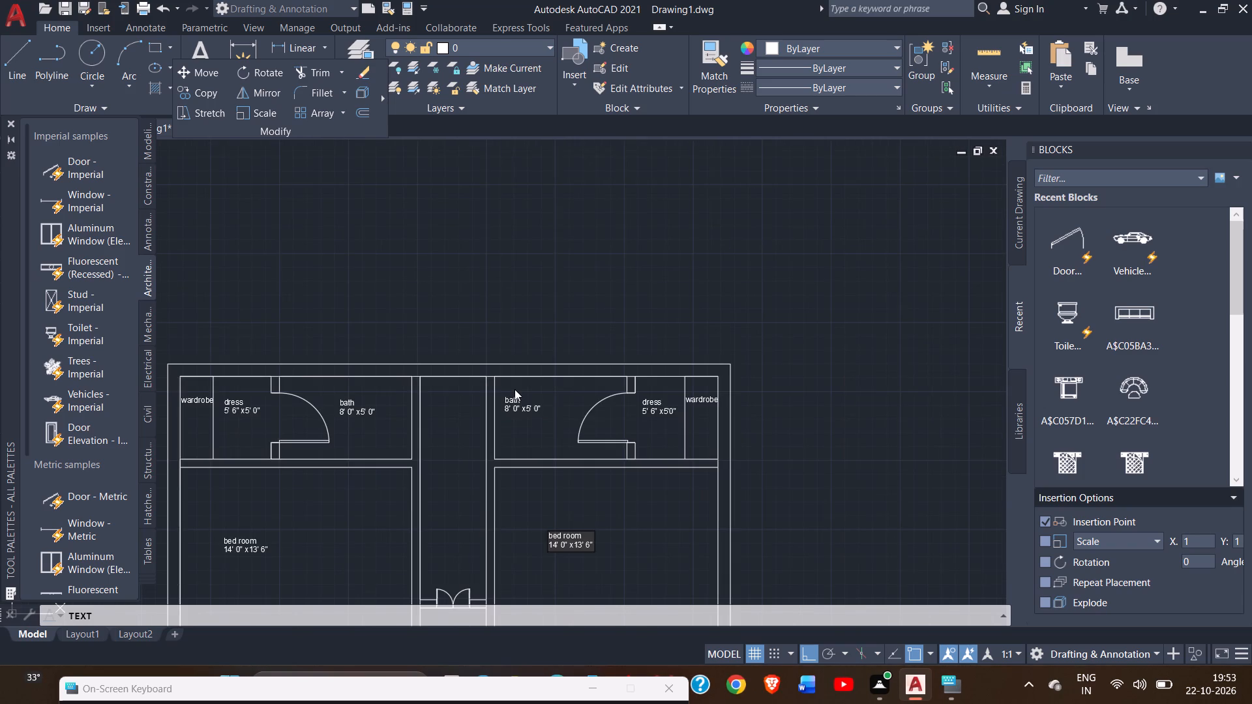
Label the narrow shaft between the two baths "o.t.s".
scroll(514, 389, "down", 1, "ctrl")
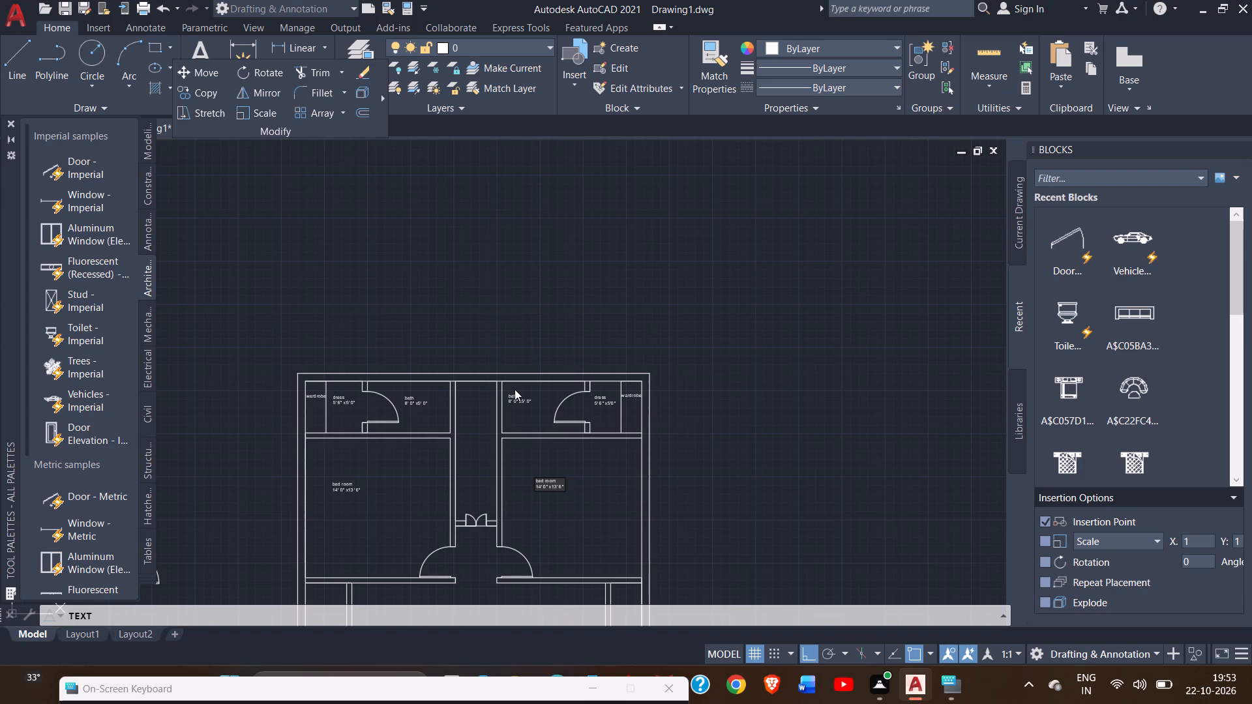
left_click(466, 427)
scroll(466, 427, "up", 3, "ctrl")
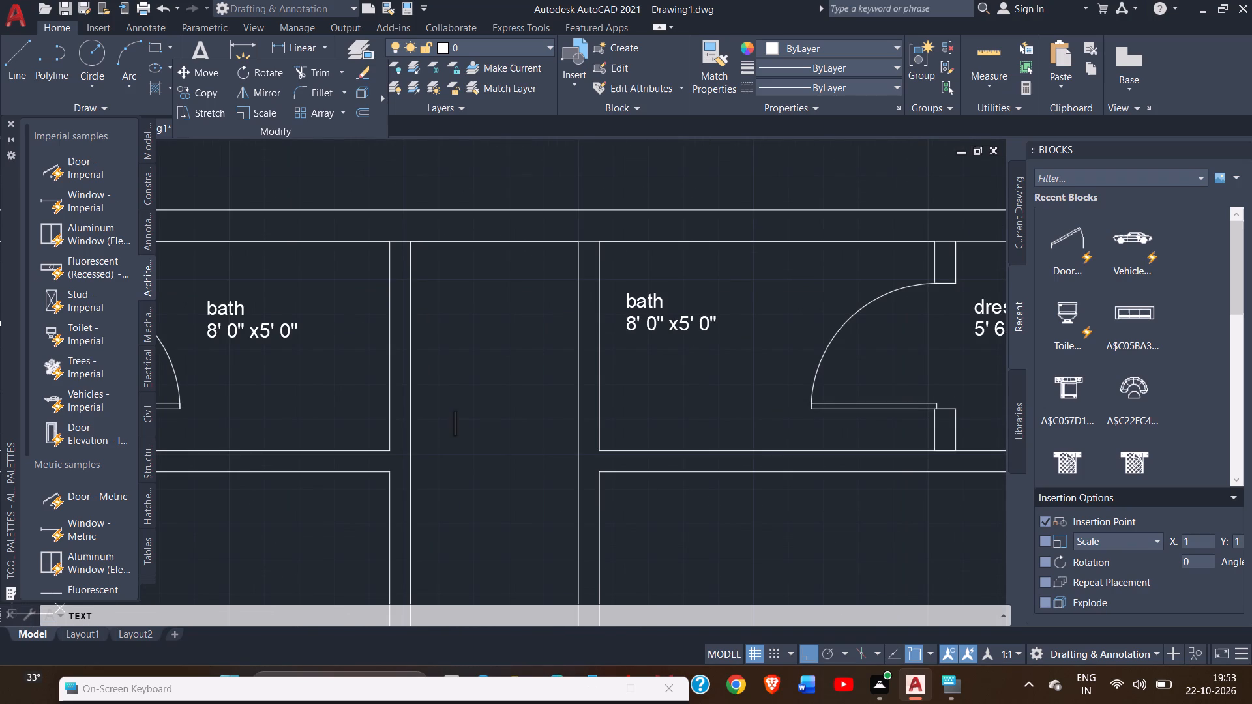
key("o")
type(".t")
key("period")
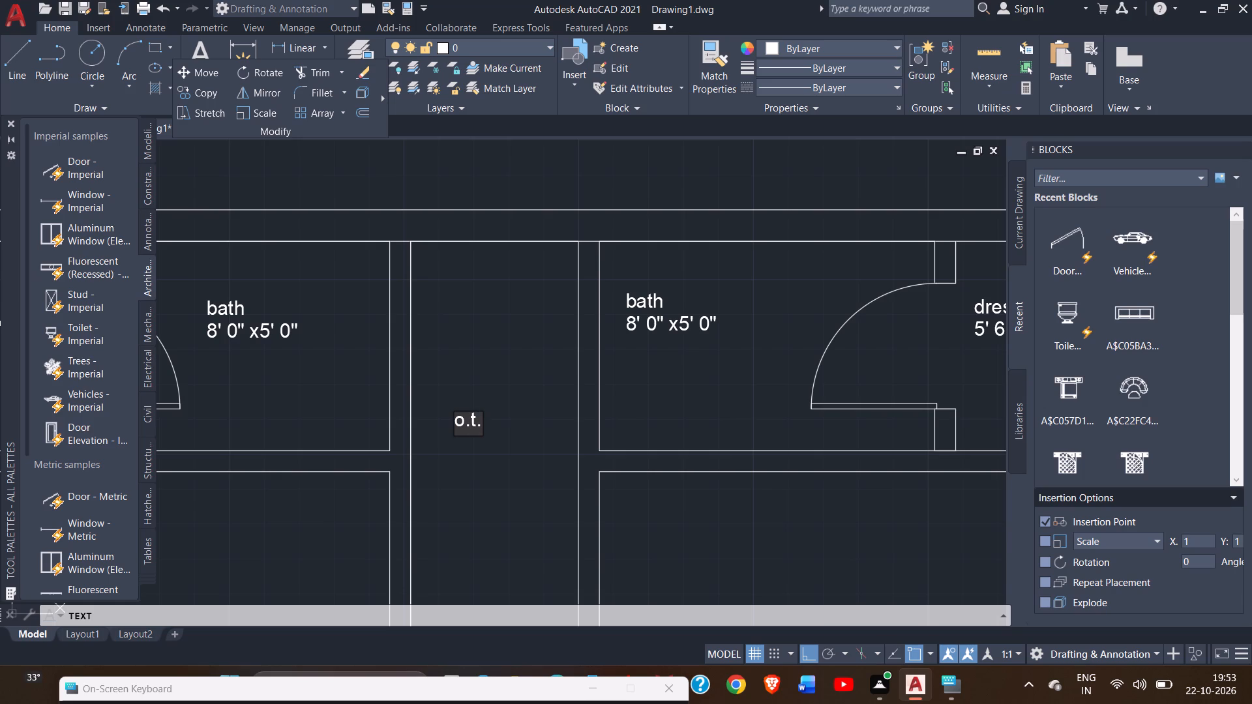
key("s")
Label the narrow space south of the western bed room, along the outer west wall, "o.t.s".
scroll(466, 427, "down", 3, "ctrl")
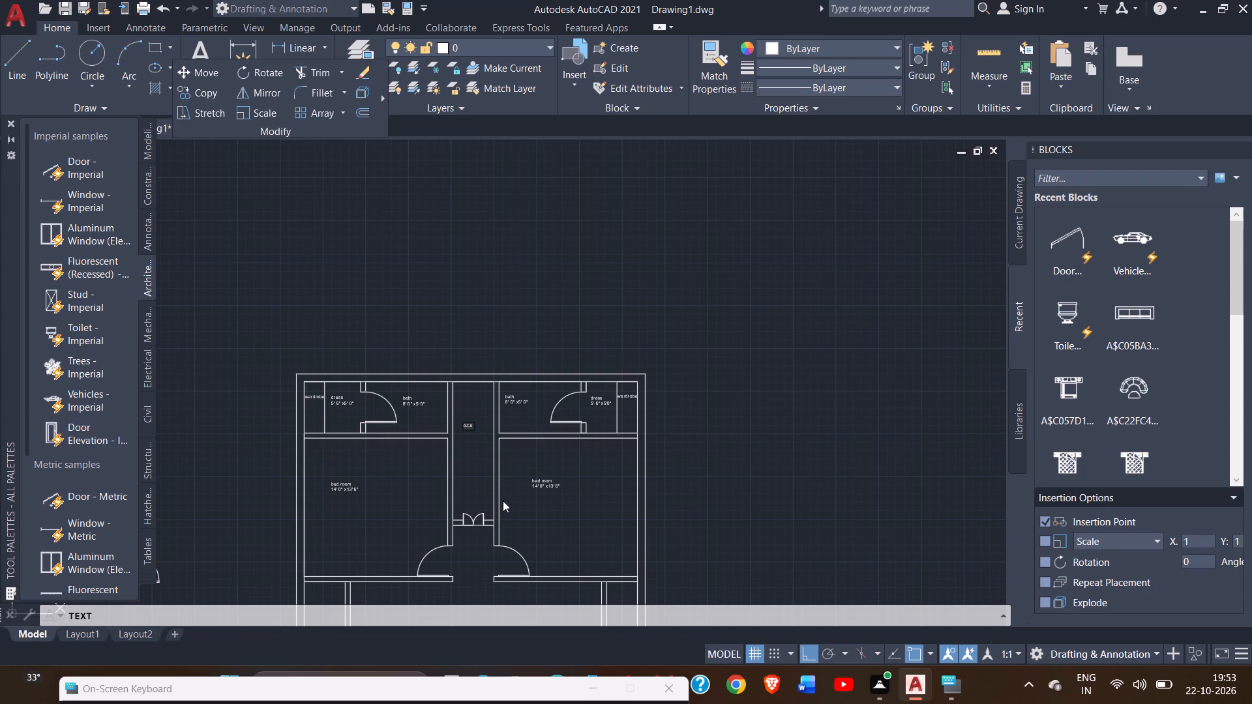
scroll(520, 494, "down", 1, "ctrl")
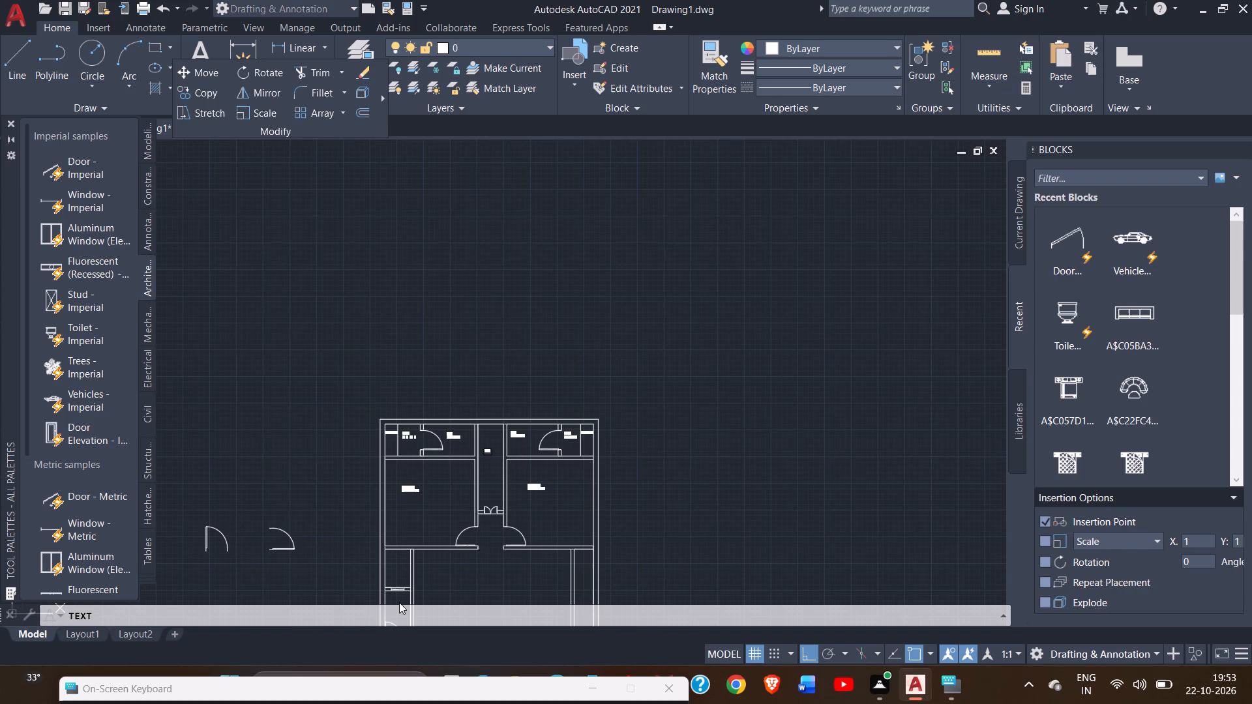
left_click(393, 568)
scroll(393, 568, "up", 3, "ctrl")
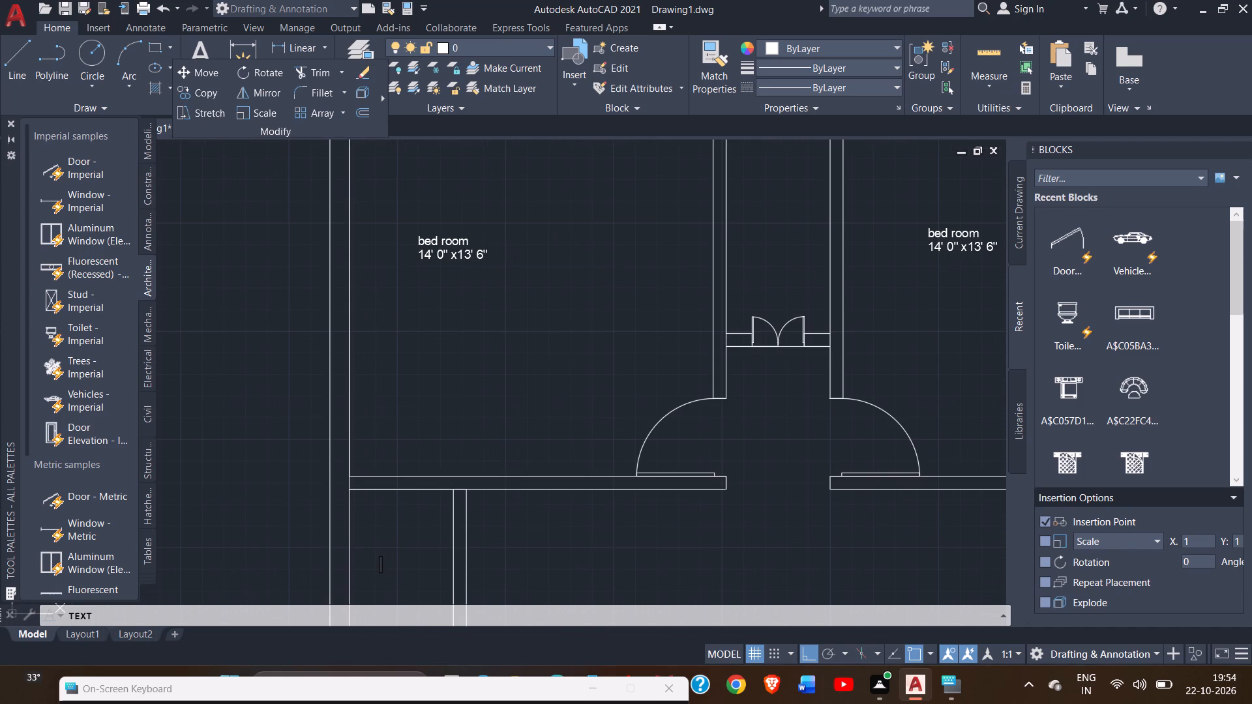
key("o")
key("period")
key("t")
key("period")
key("s")
Label the large central space south of the bed rooms "lounge", with the size line 21'6" x14'0" beneath.
scroll(559, 570, "down", 2, "ctrl")
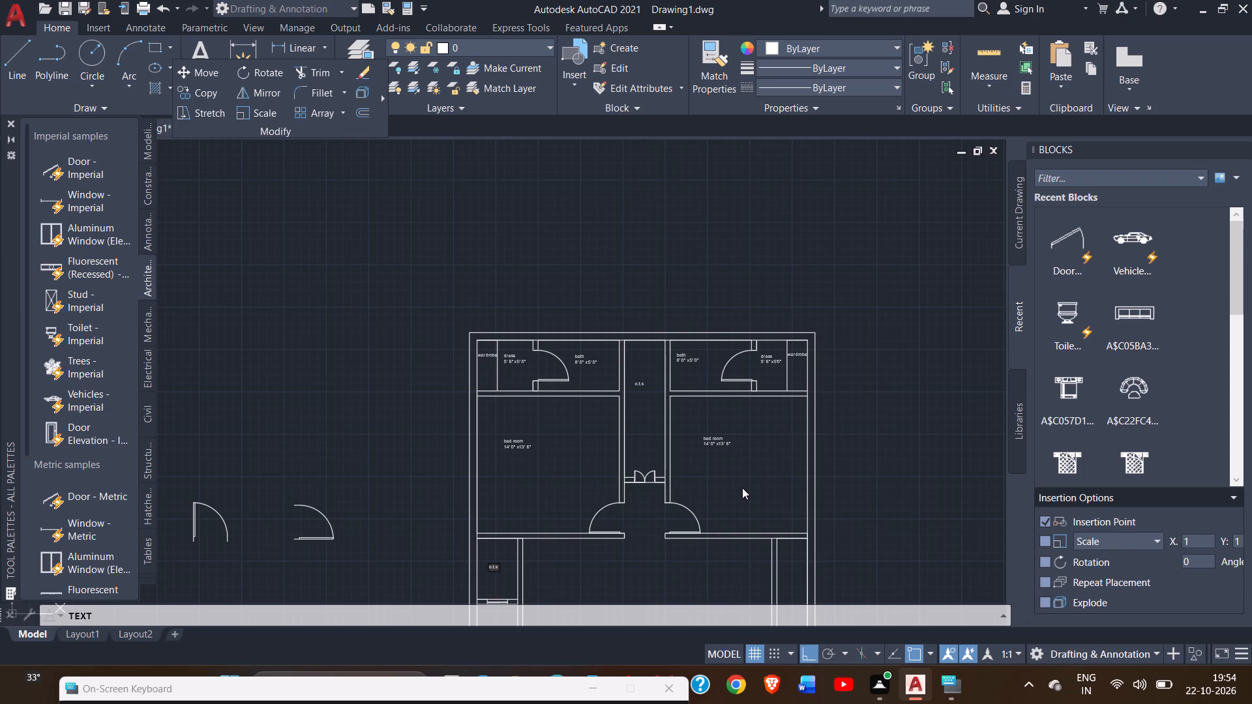
left_click(667, 578)
type("loun")
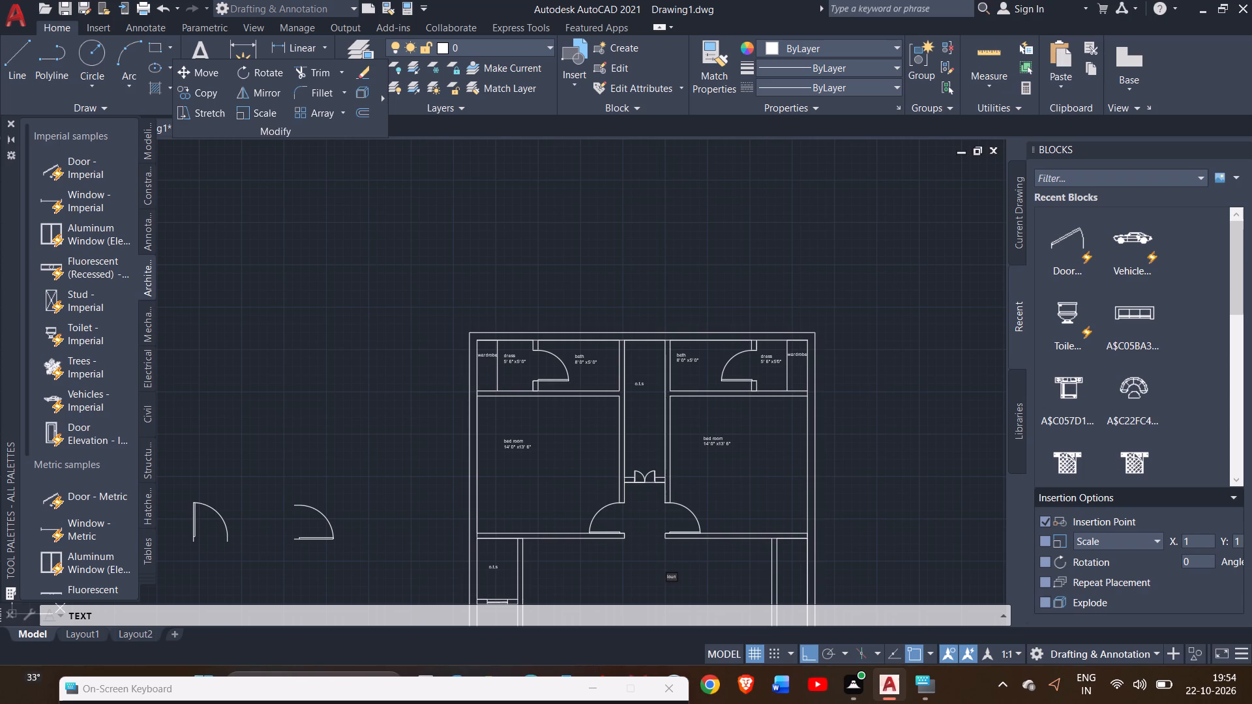
scroll(667, 578, "up", 3, "ctrl")
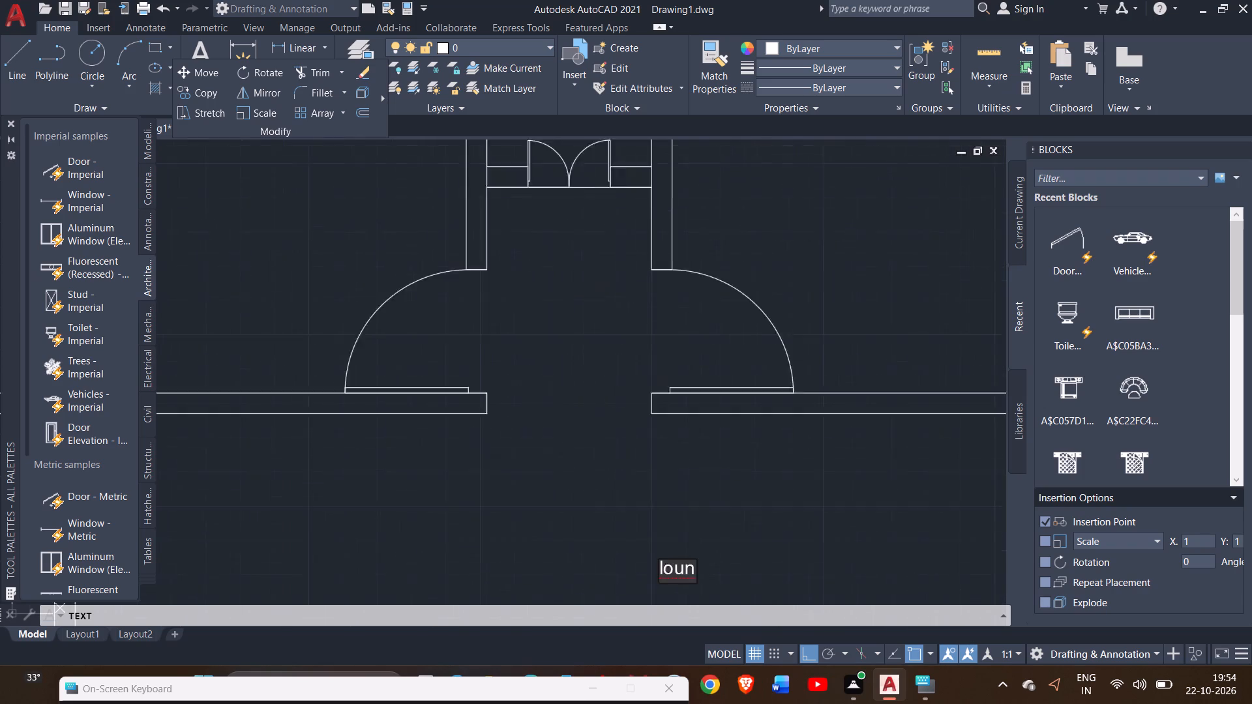
scroll(667, 578, "up", 1, "ctrl")
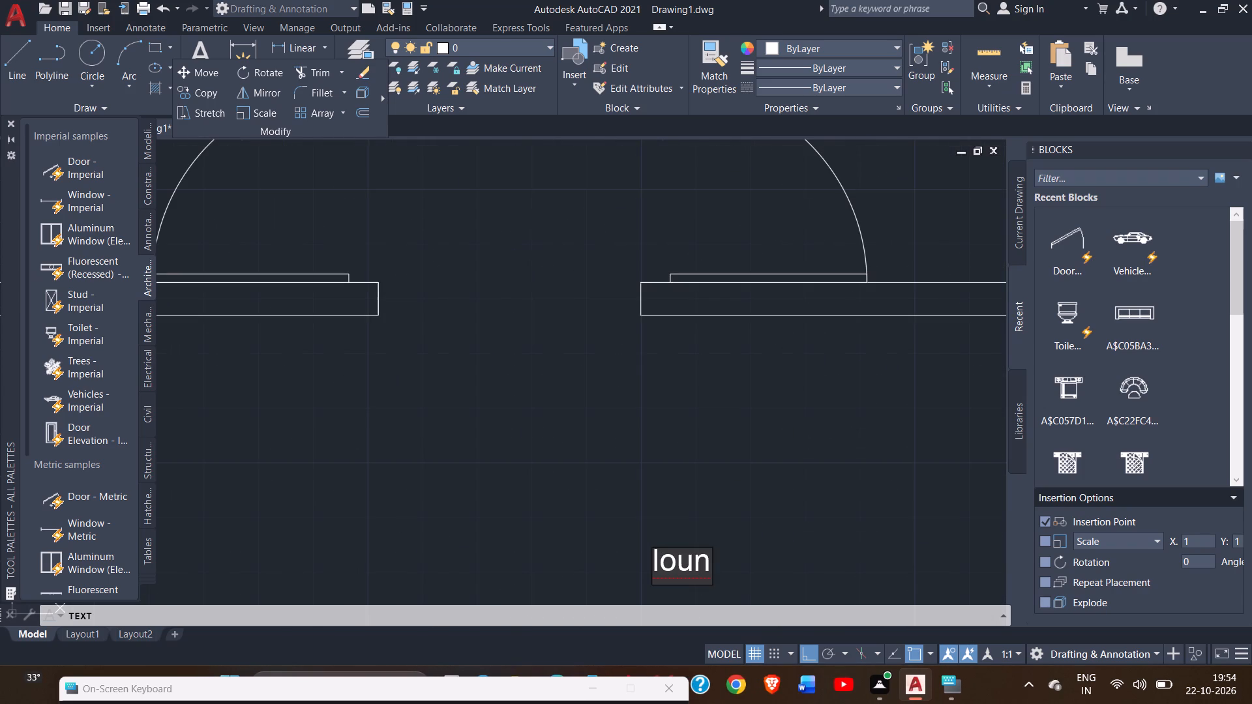
type("ge")
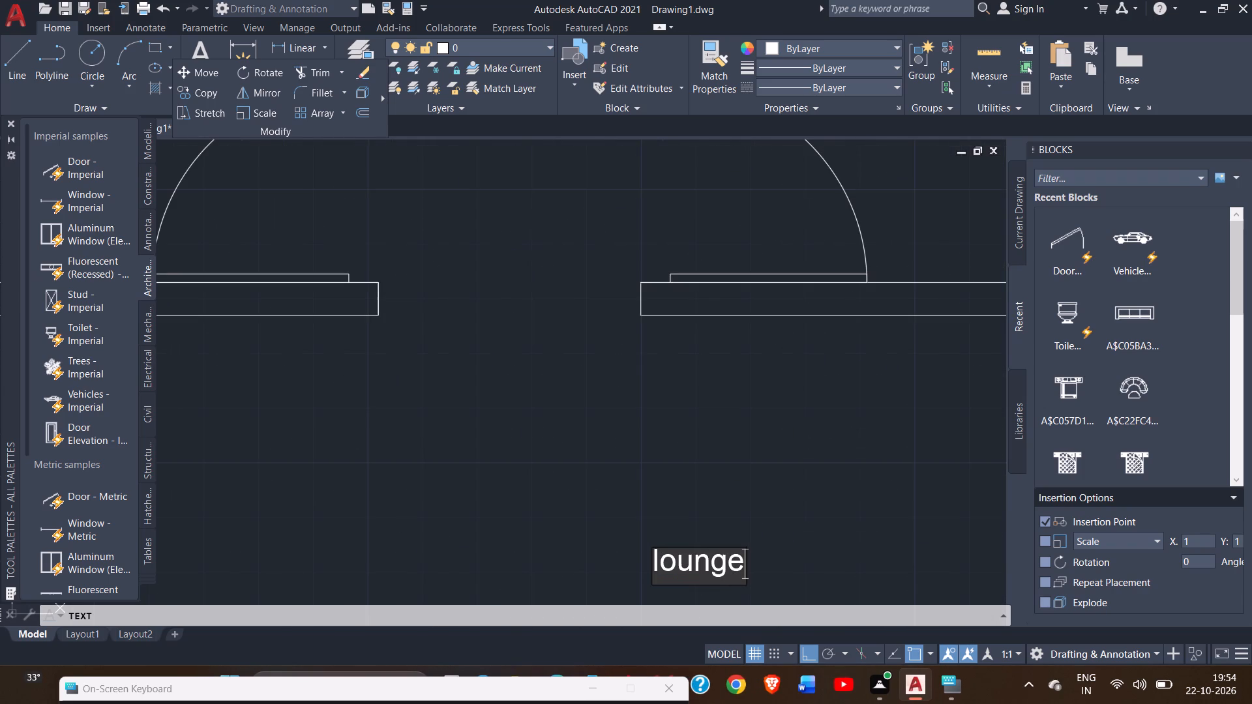
key("Return")
type("21'")
key("6")
type("\" x")
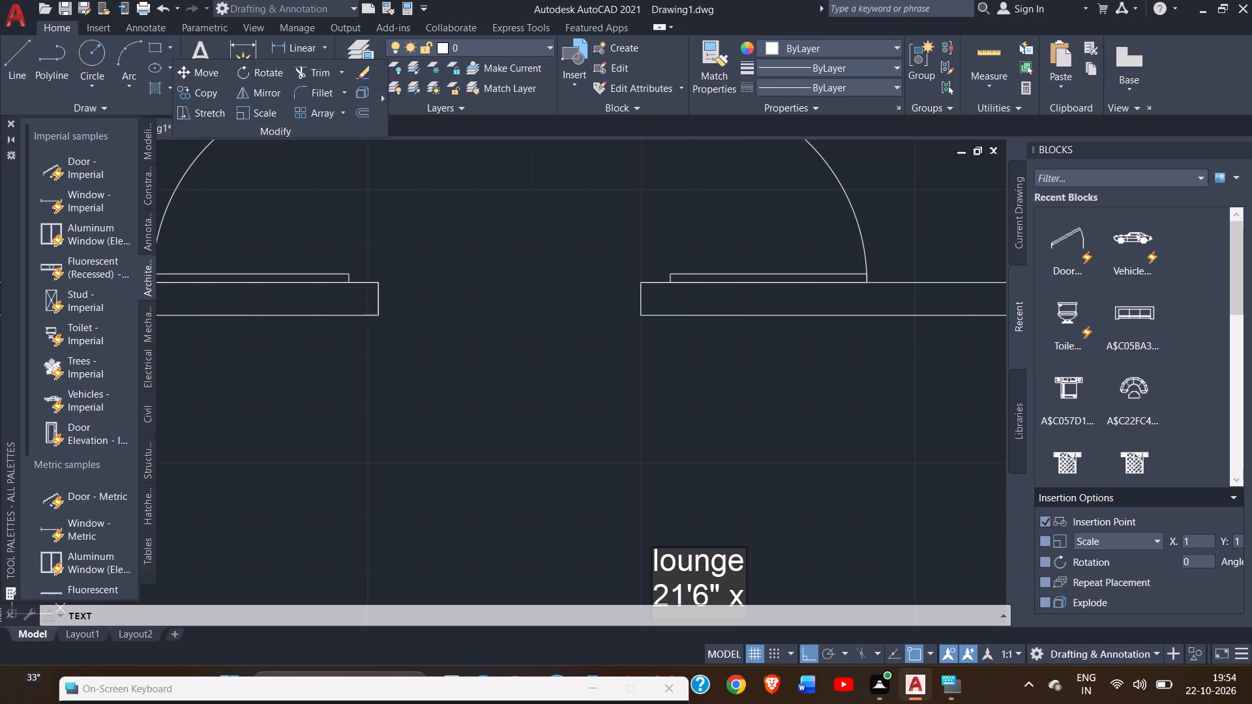
type("14'")
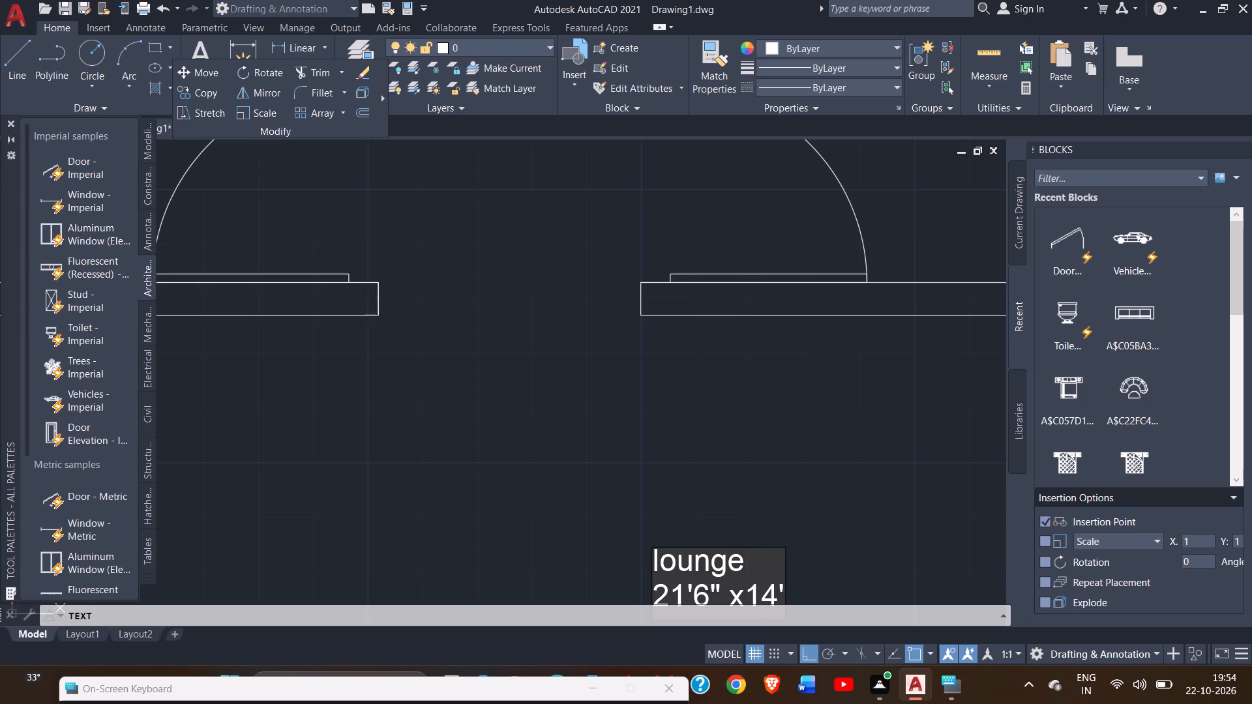
key("0")
key("shift+quotedbl")
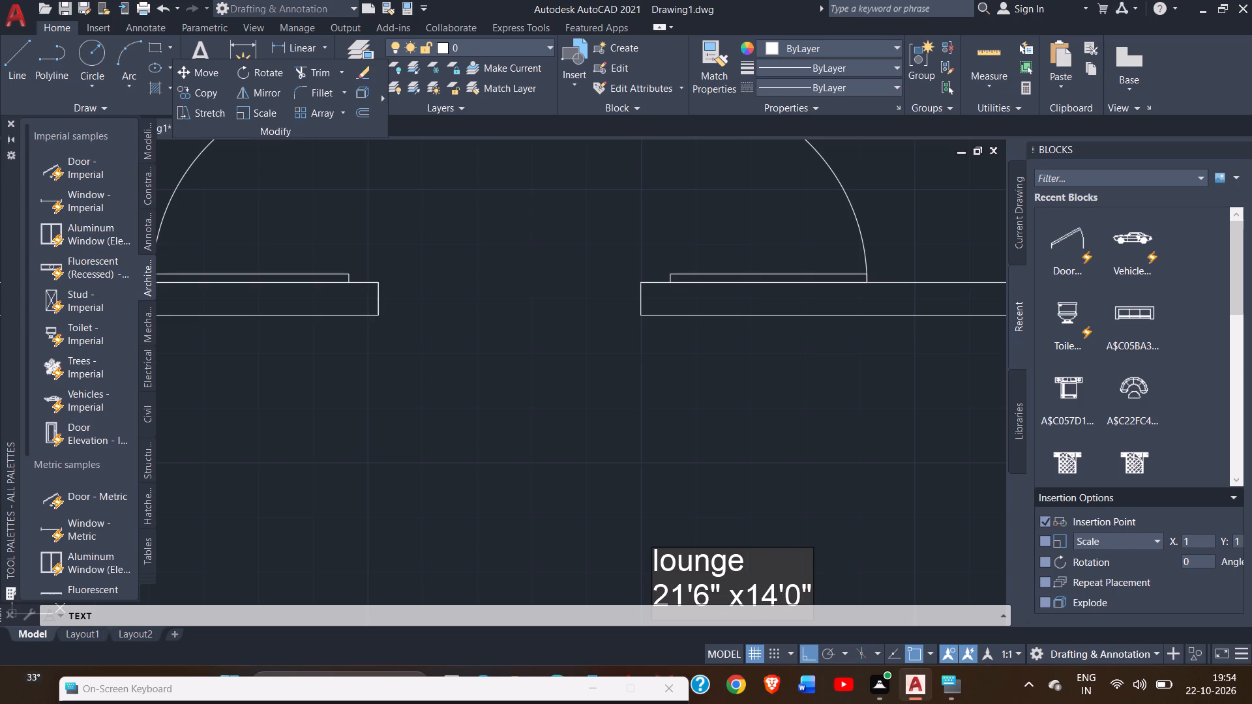
Label the narrow space east of the lounge "open to sky", with each word on its own line.
scroll(667, 578, "down", 3, "ctrl")
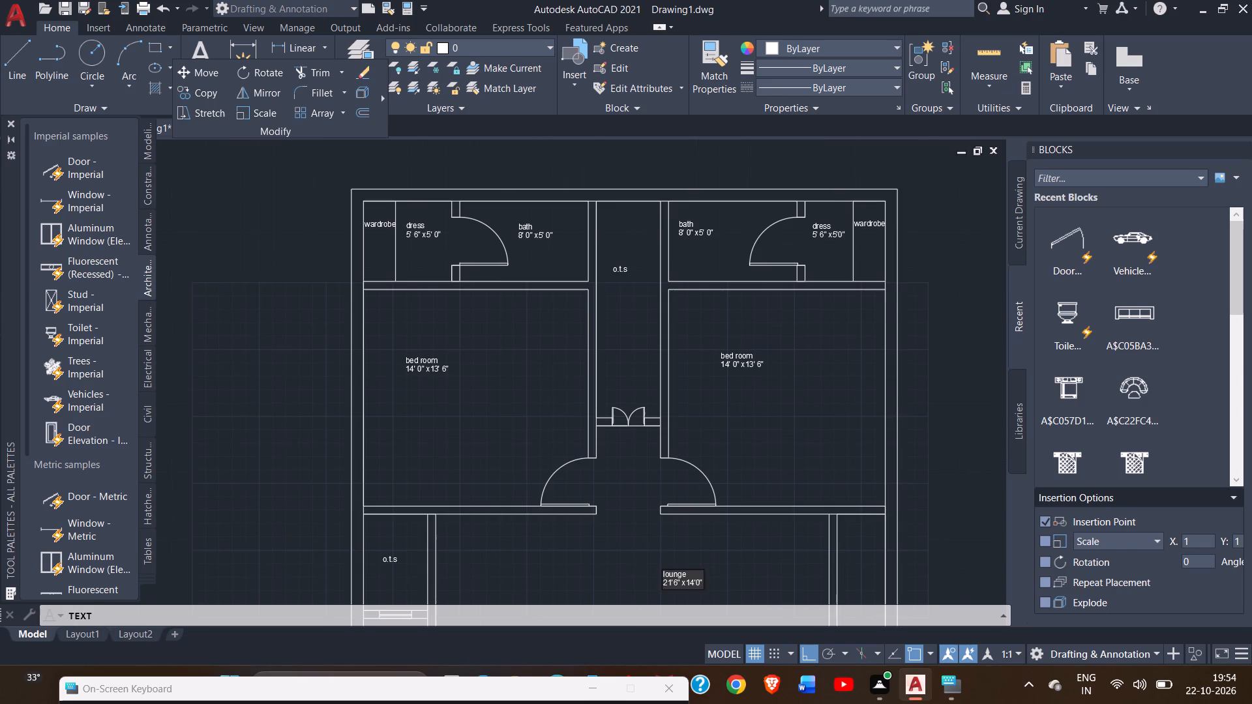
left_click(848, 560)
type("ope")
key("n")
key("Return")
type("to")
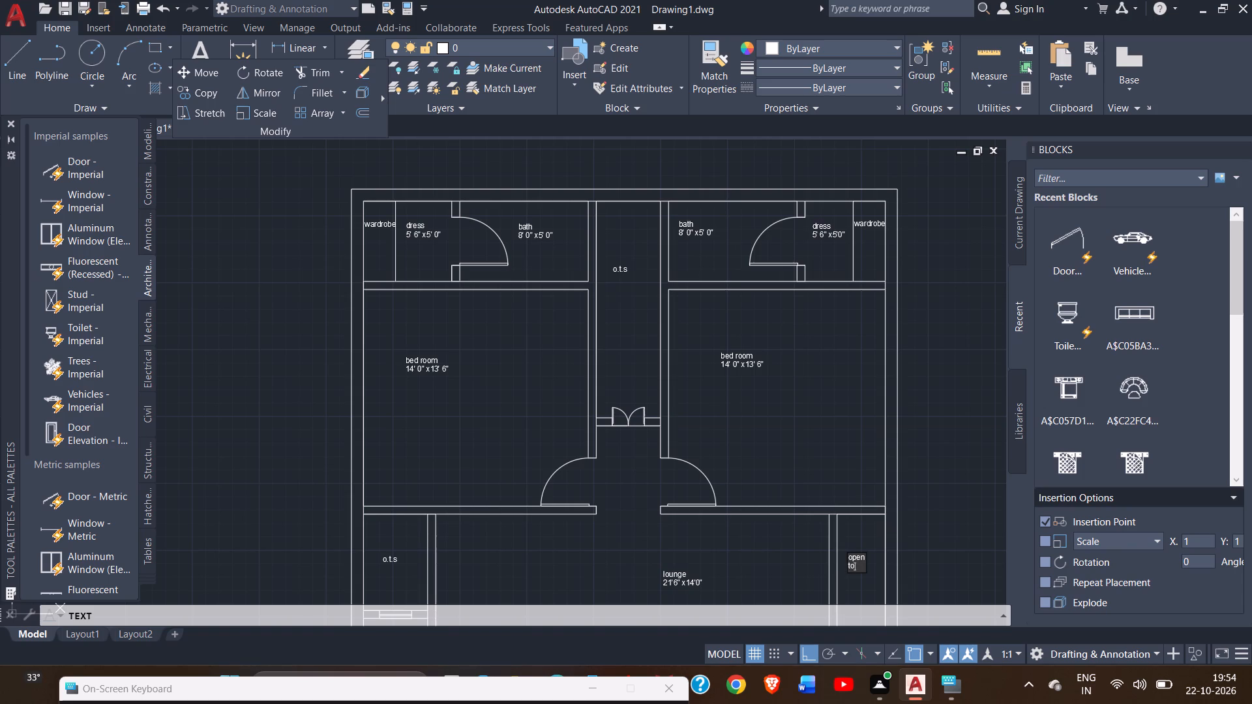
key("space")
key("Return")
scroll(848, 560, "up", 2, "ctrl")
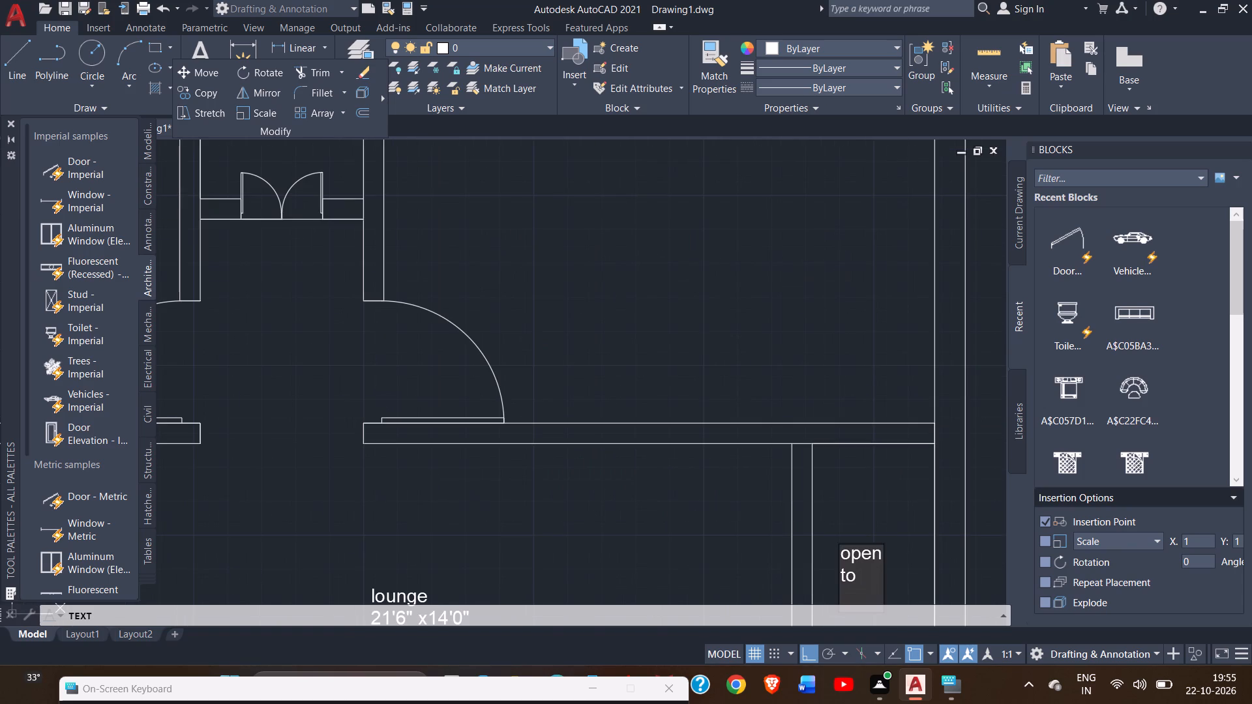
scroll(848, 560, "down", 1, "ctrl")
key("s")
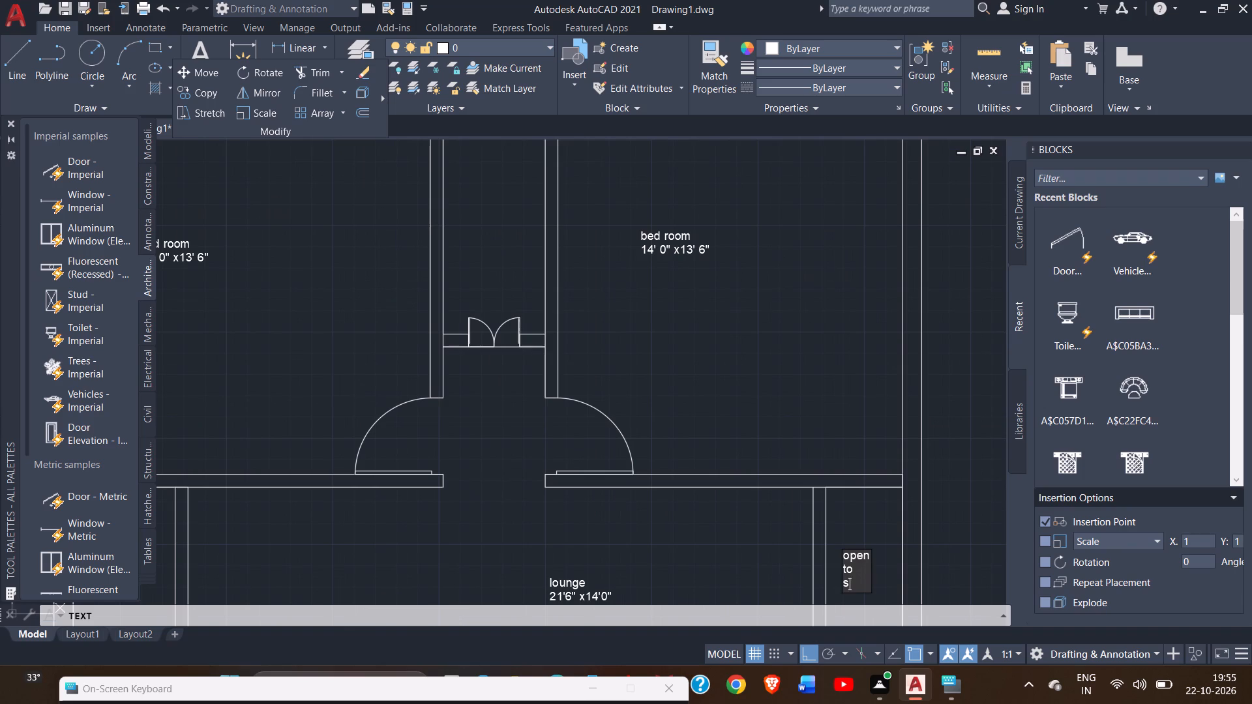
type("ky")
Extend the "open to sky" label east of the lounge with the lines 3' 0" and "wide" beneath it.
key("Return")
type("3'")
key("space")
key("0")
key("shift+quotedbl")
key("Return")
key("w")
key("i")
type("de")
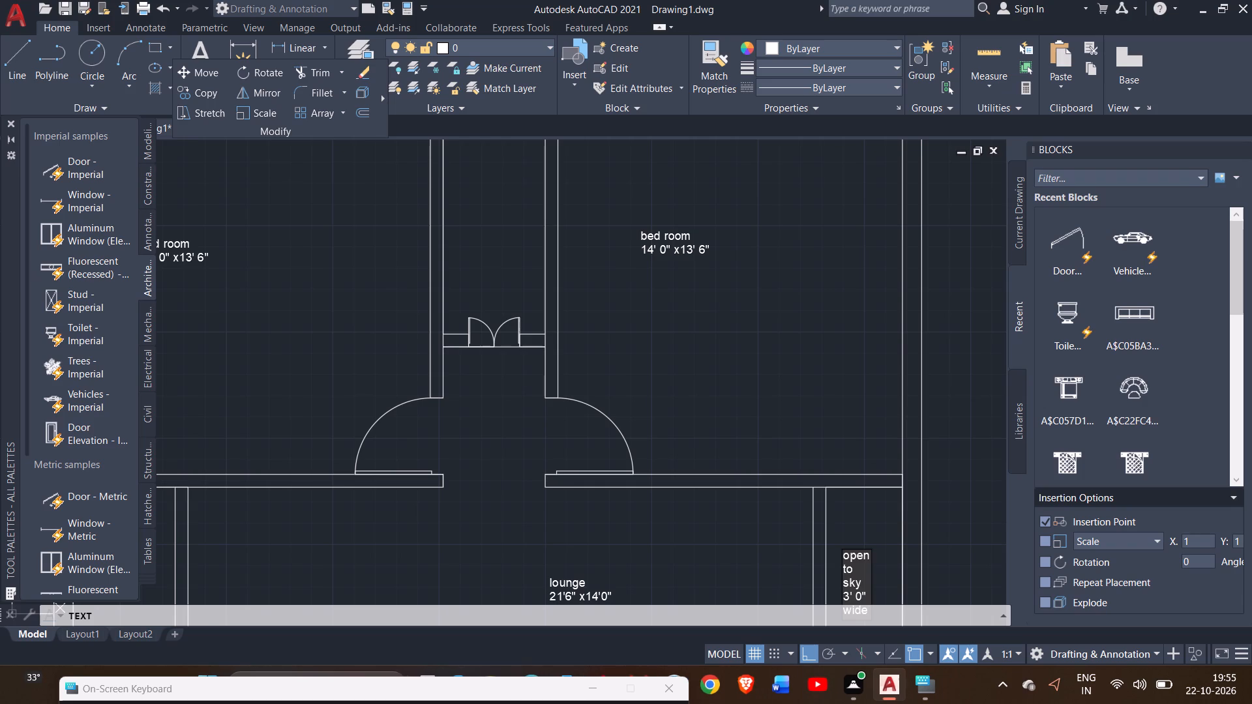
scroll(848, 560, "down", 3, "ctrl")
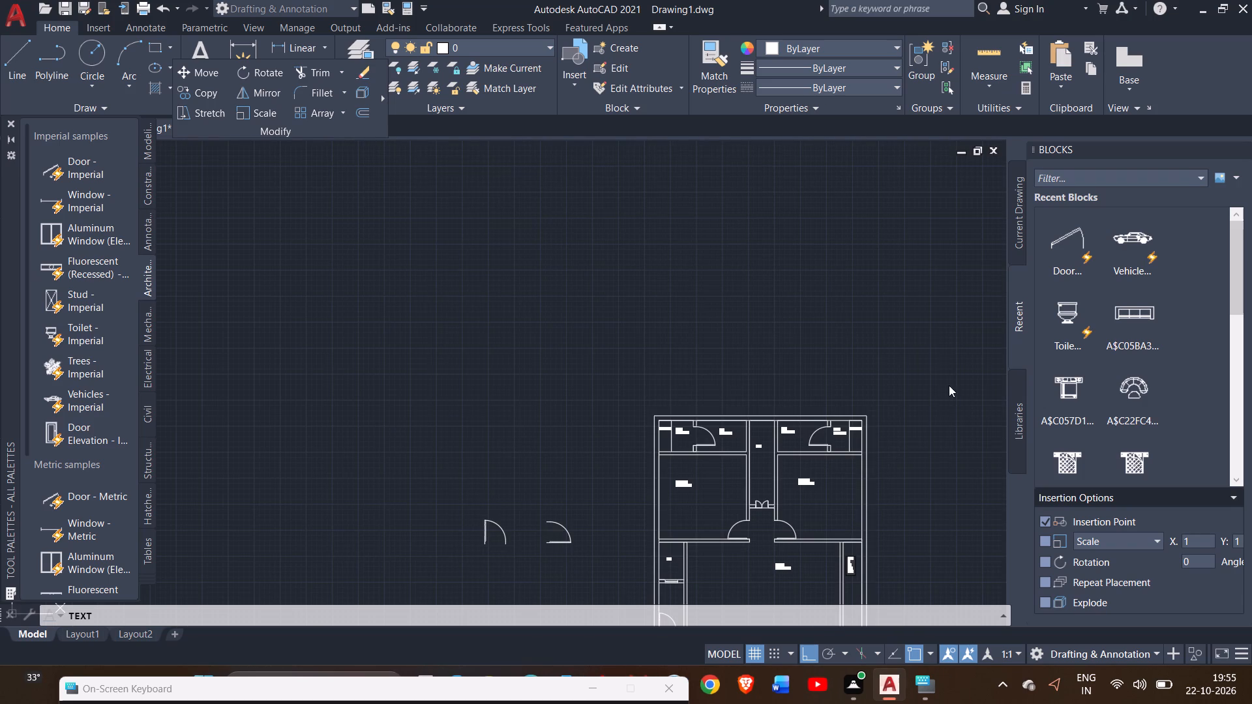
scroll(788, 551, "up", 2, "ctrl")
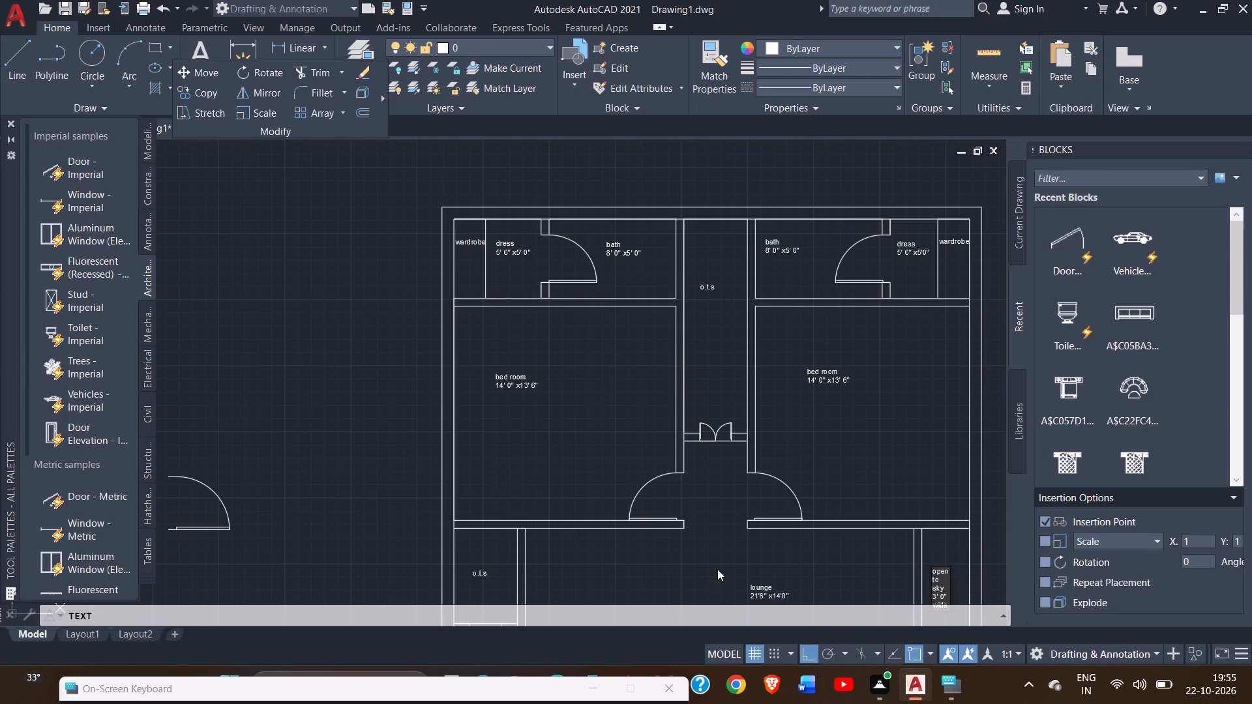
left_click(821, 570)
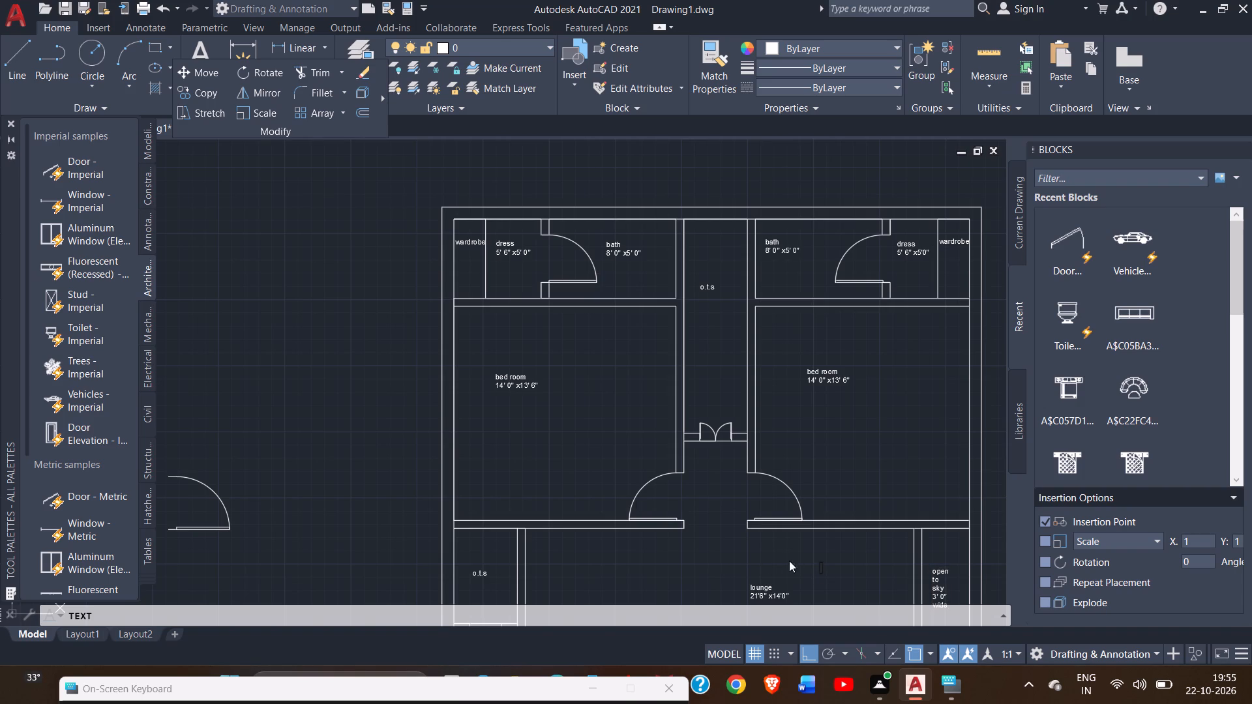
left_click(203, 527)
left_click(789, 550)
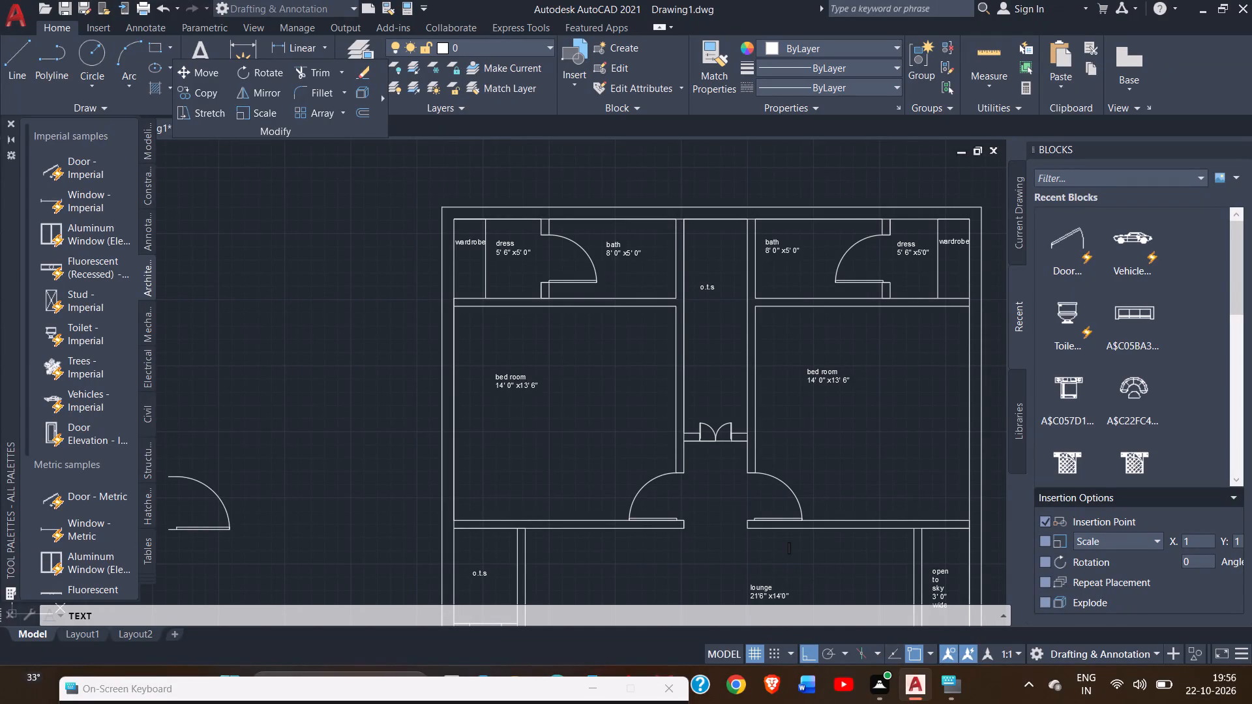
Label the small room south of the western o.t.s shaft "bath", with the size line 7' 6" x4' 0" beneath.
scroll(789, 550, "down", 2, "ctrl")
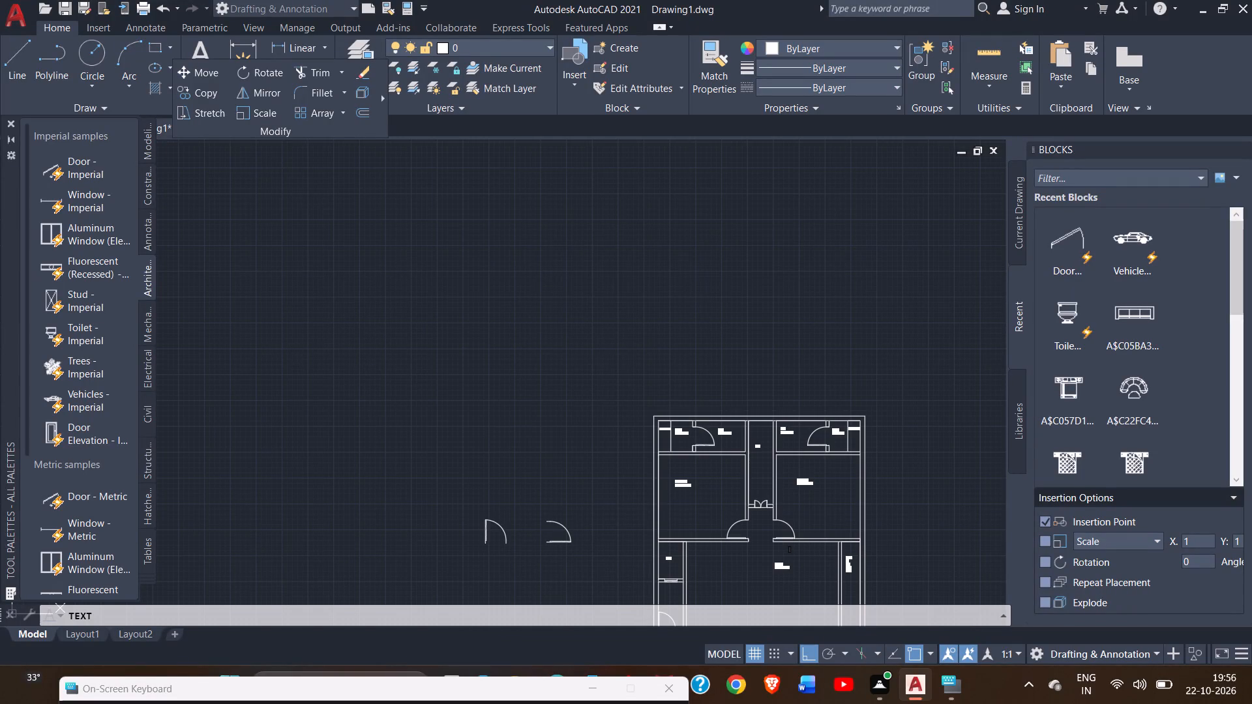
scroll(789, 550, "down", 1, "ctrl")
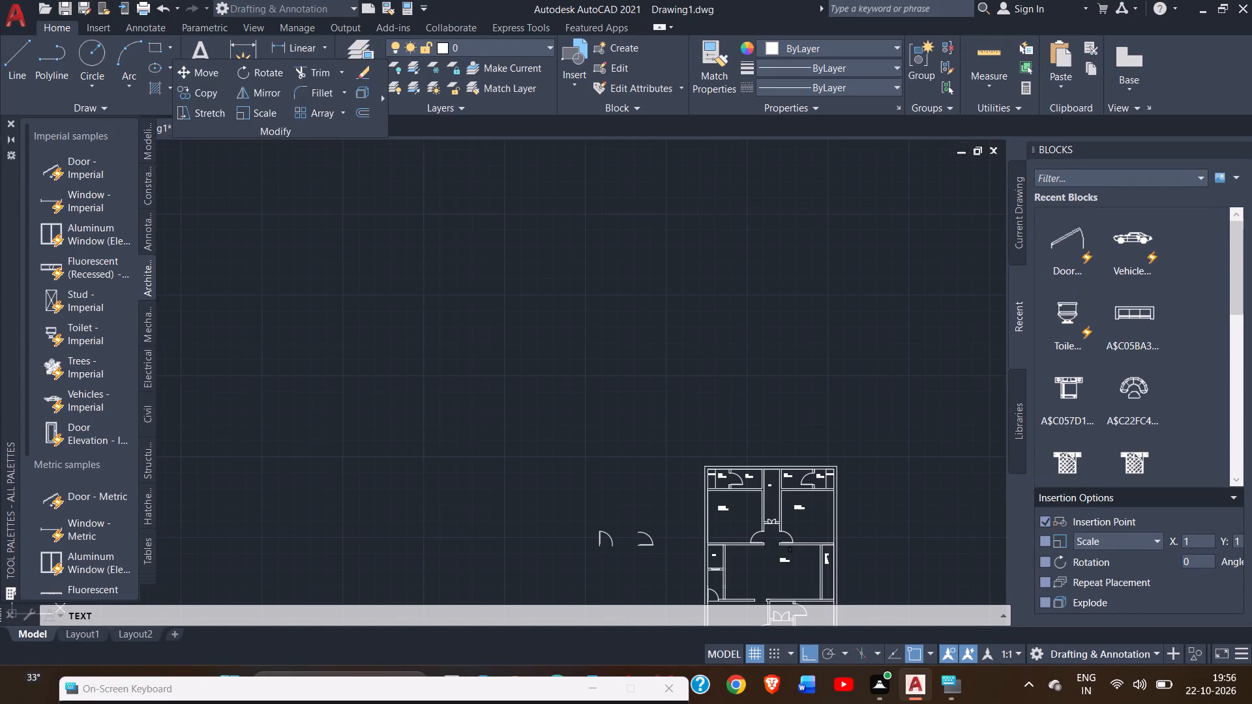
left_click(711, 578)
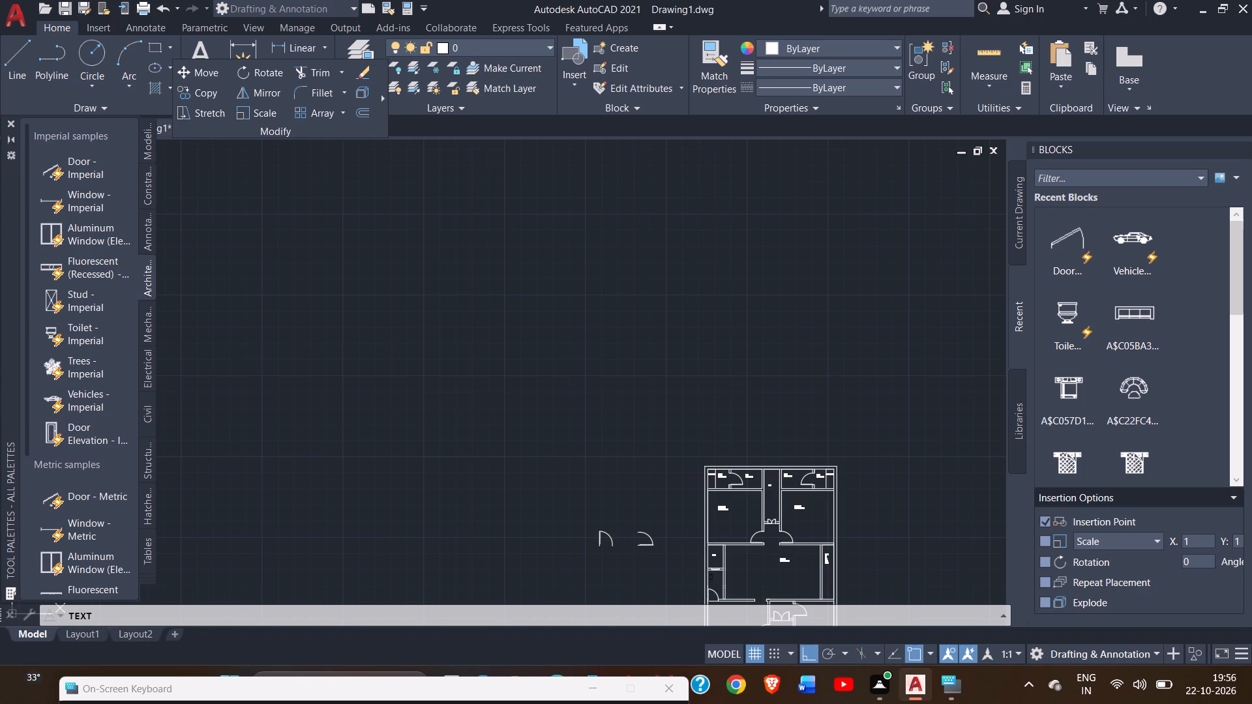
scroll(711, 578, "up", 4, "ctrl")
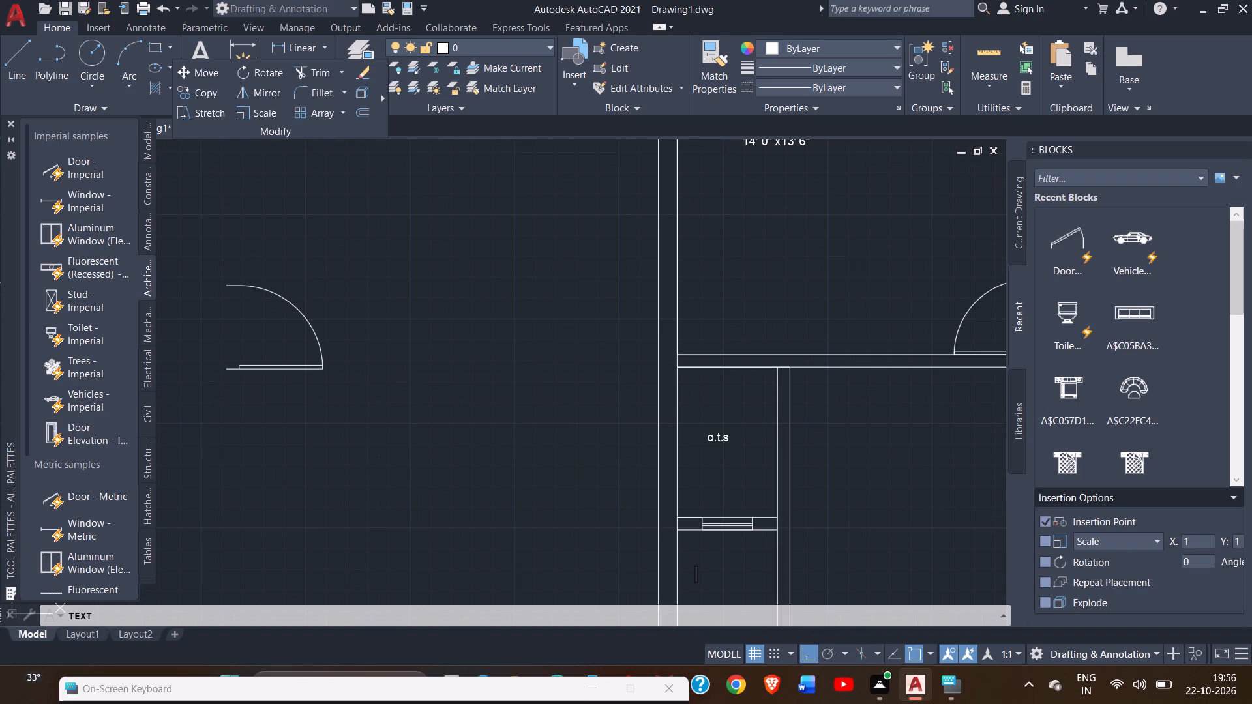
type("bat")
key("h")
key("Return")
type("7' 6")
type("\" x")
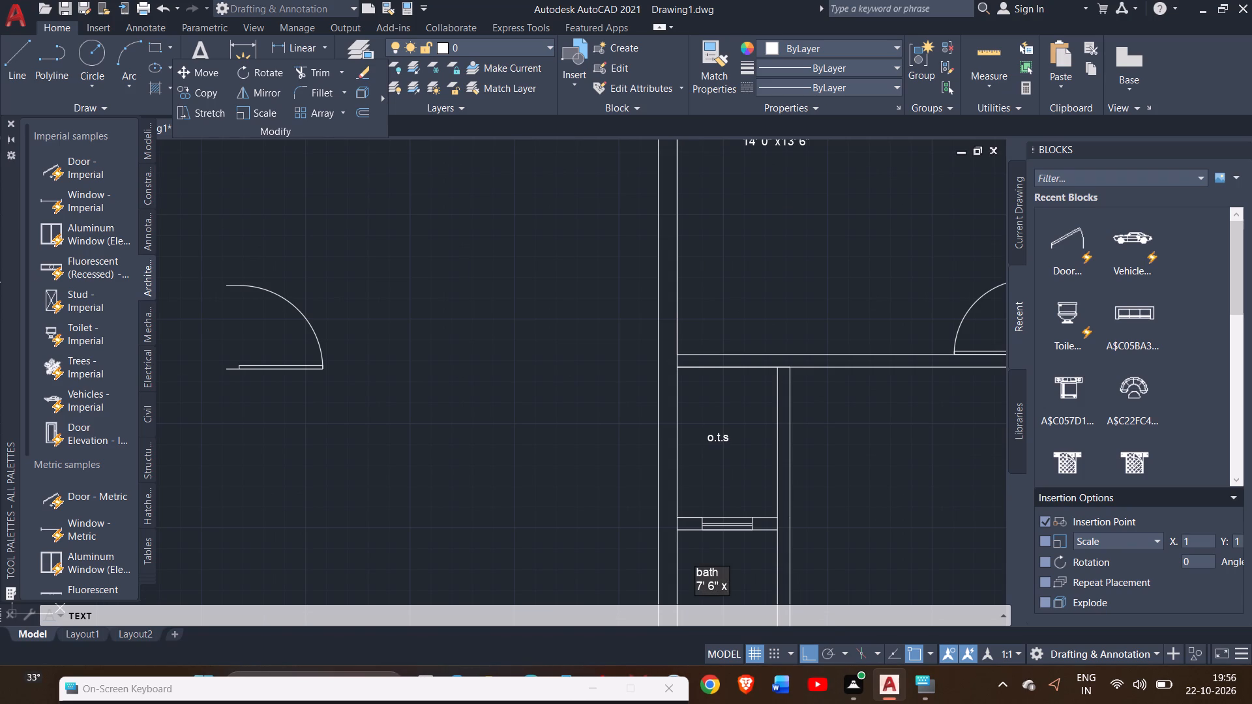
type("4' 0")
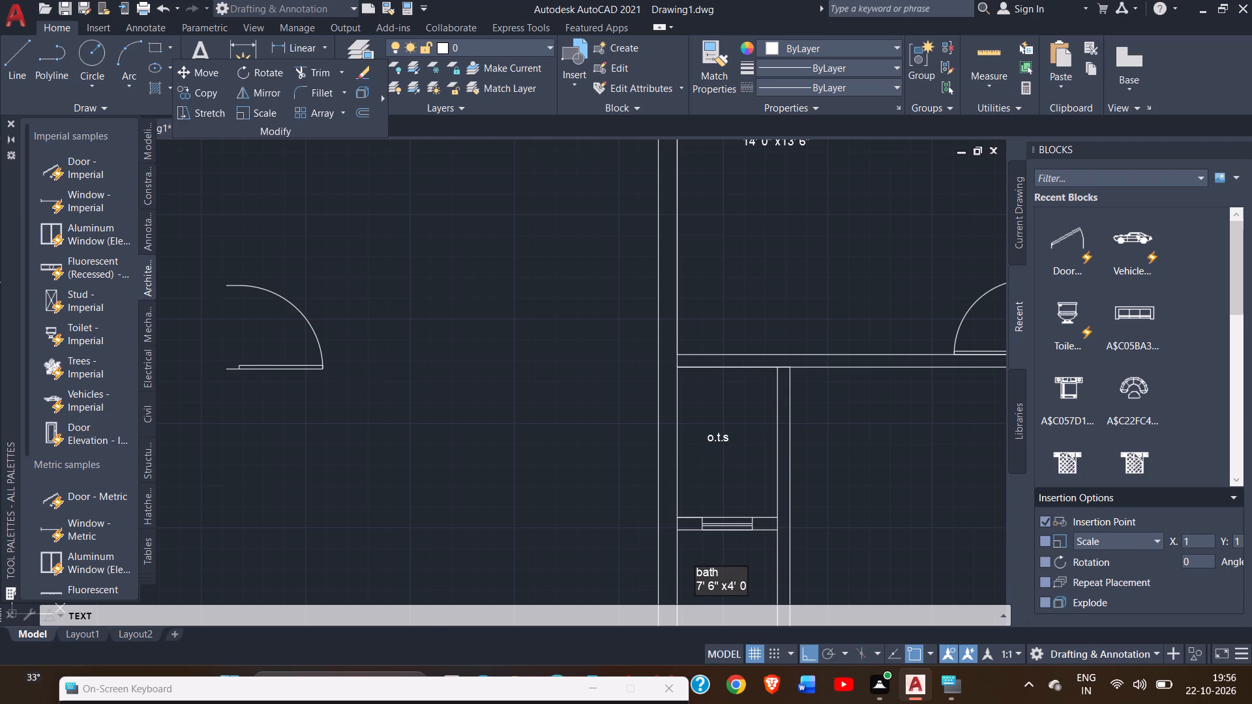
key("shift+quotedbl")
Label the room south of the small western bath "drawing room", with the size line 16' 0" x12' 0" beneath.
scroll(807, 467, "down", 2, "ctrl")
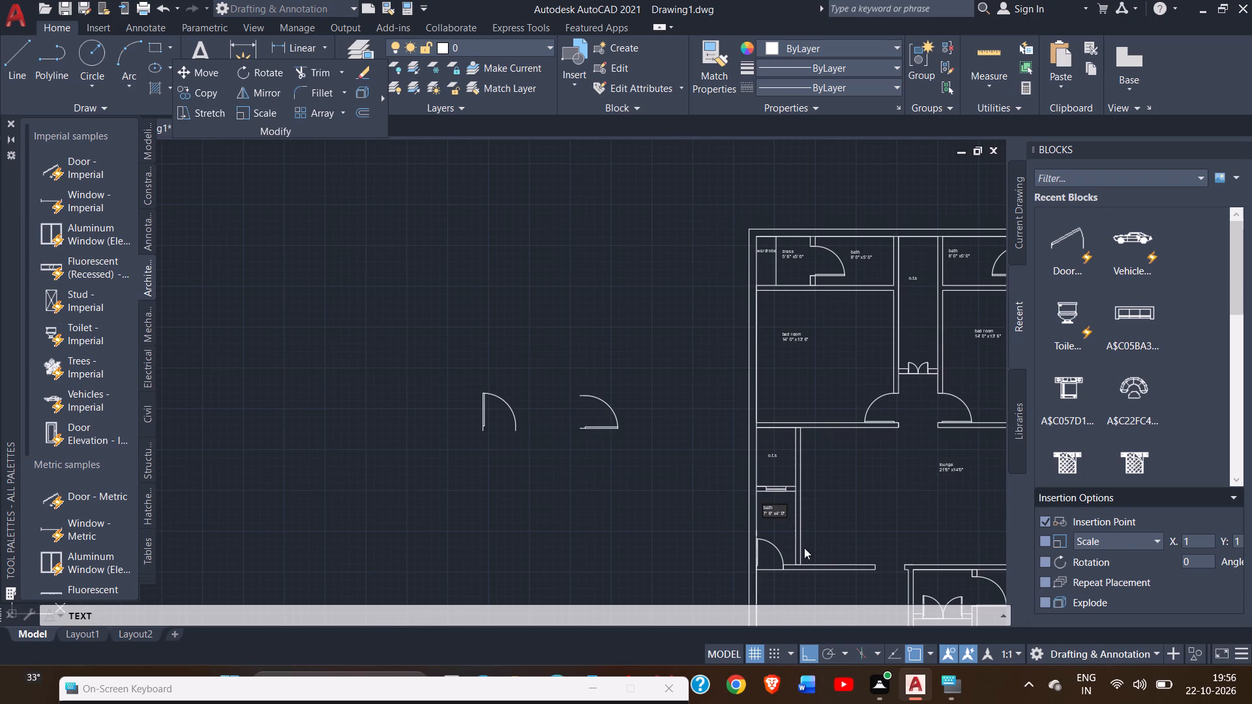
left_click(775, 600)
type("drawing")
key("space")
scroll(813, 603, "up", 3, "ctrl")
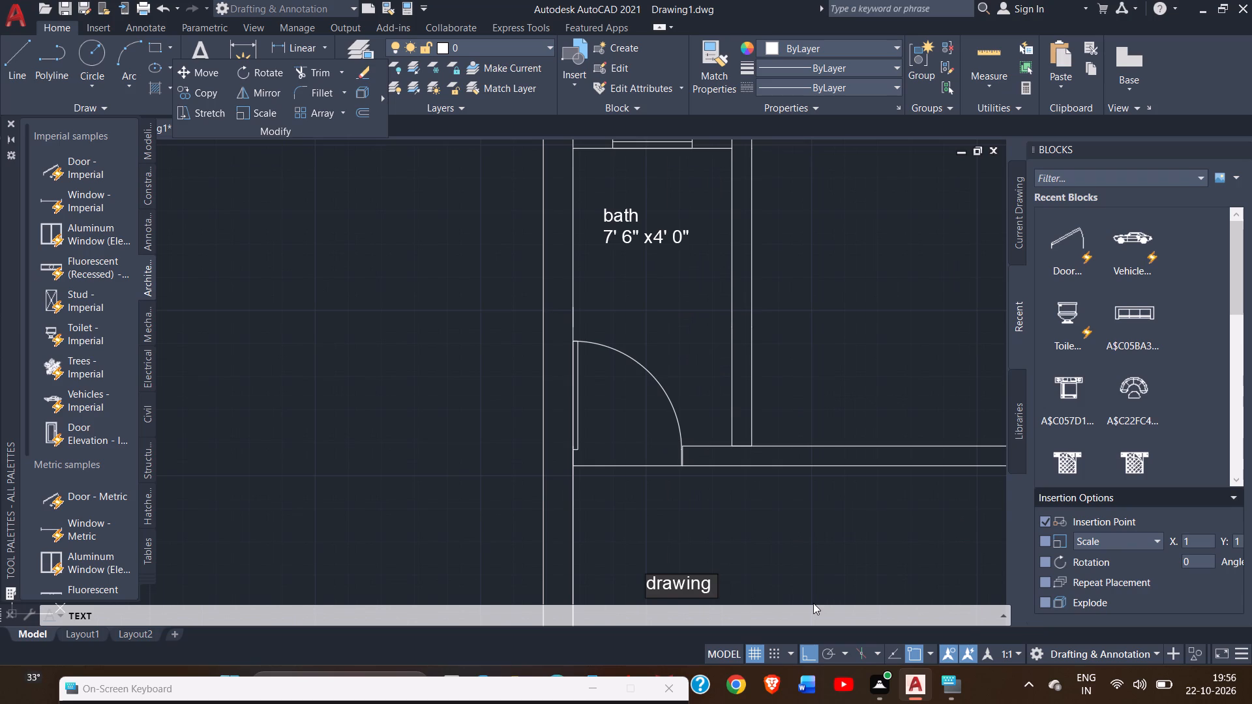
key("r")
type("oom")
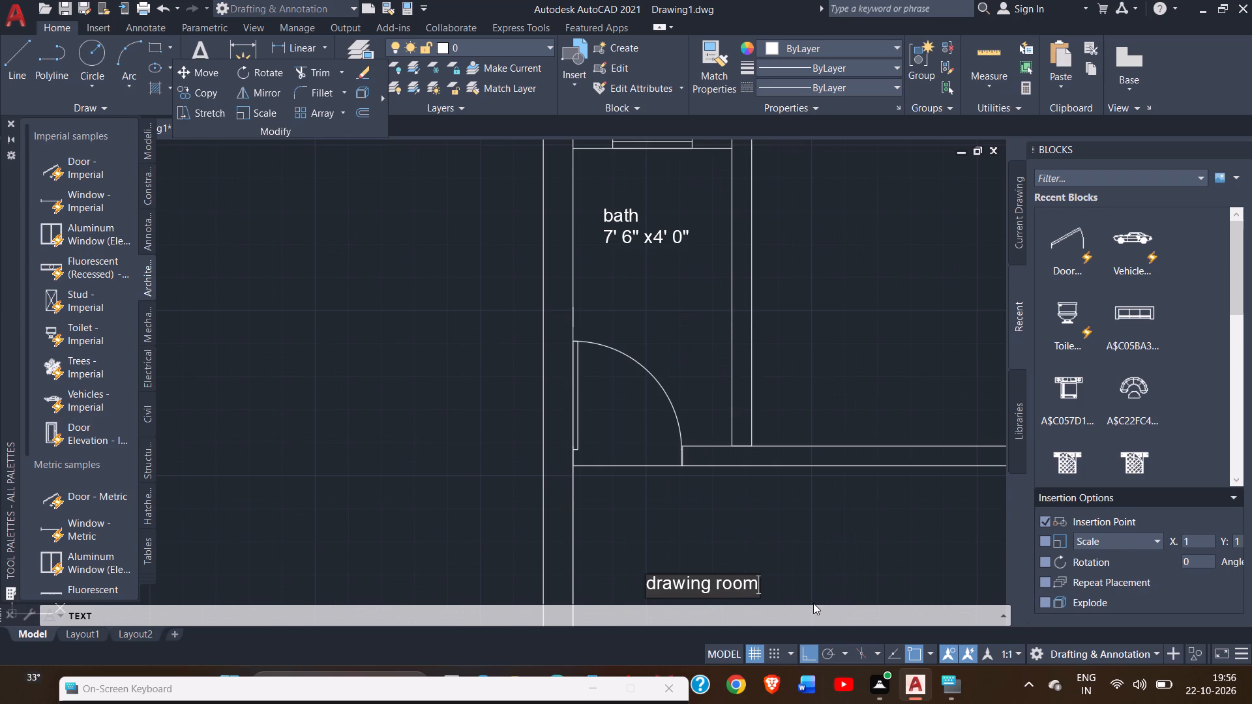
key("Return")
type("16'")
key("space")
type("0")
type("\" x")
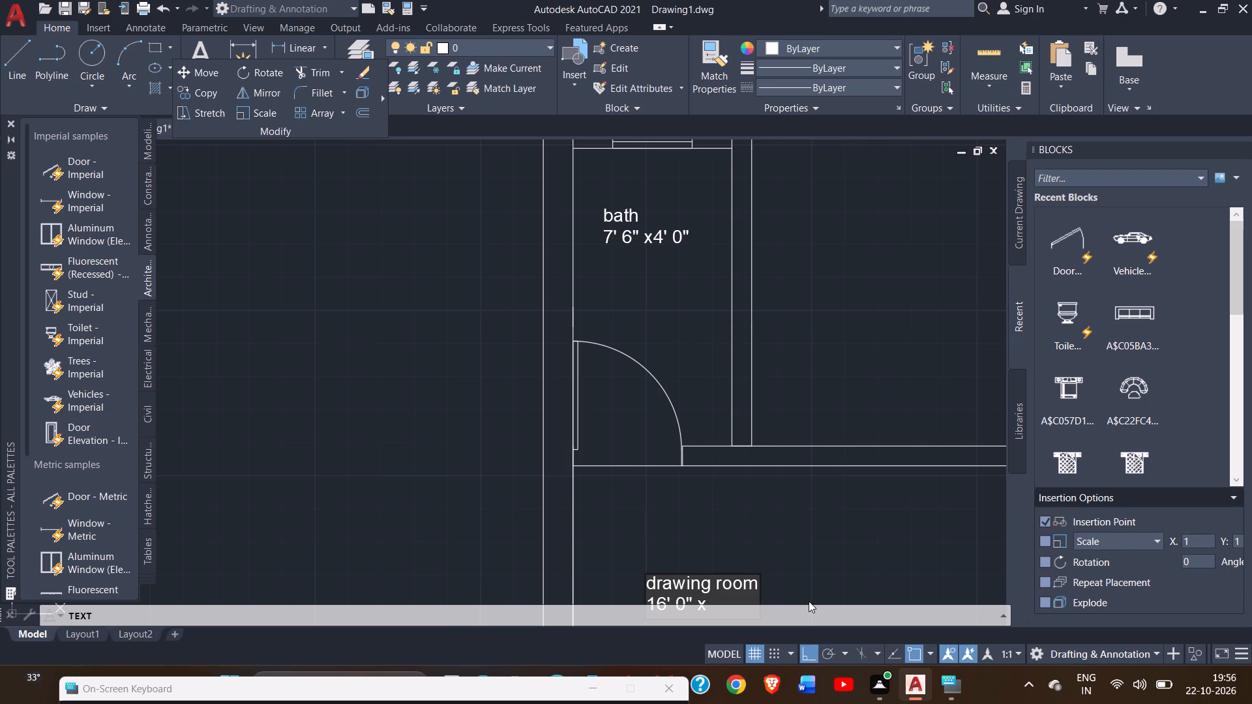
type("12' 0")
key("shift+quotedbl")
scroll(777, 574, "down", 3, "ctrl")
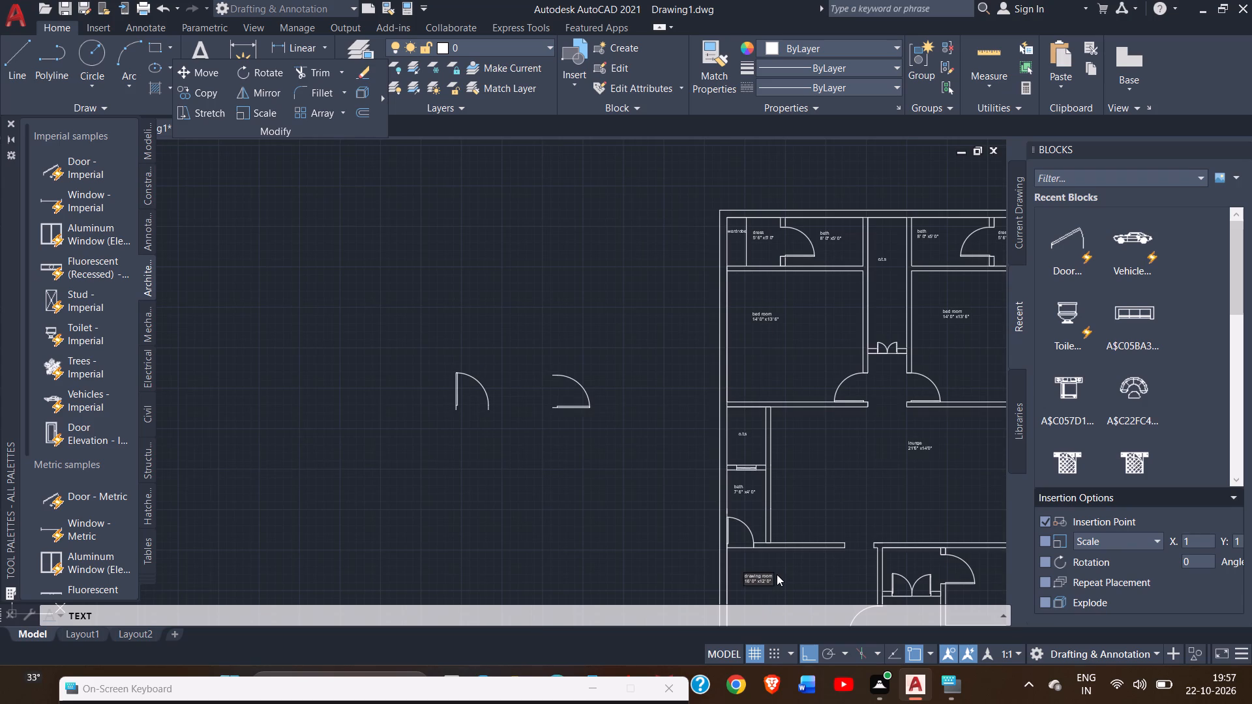
scroll(792, 529, "down", 1, "ctrl")
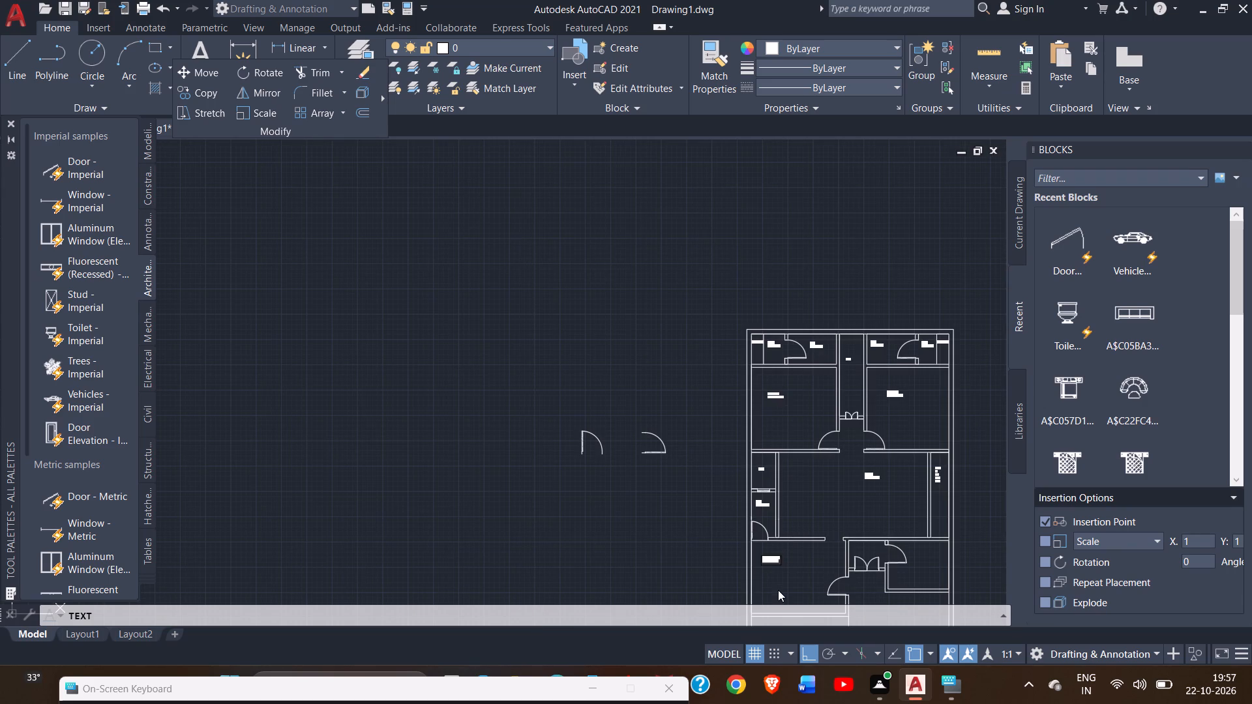
scroll(778, 590, "down", 2, "ctrl")
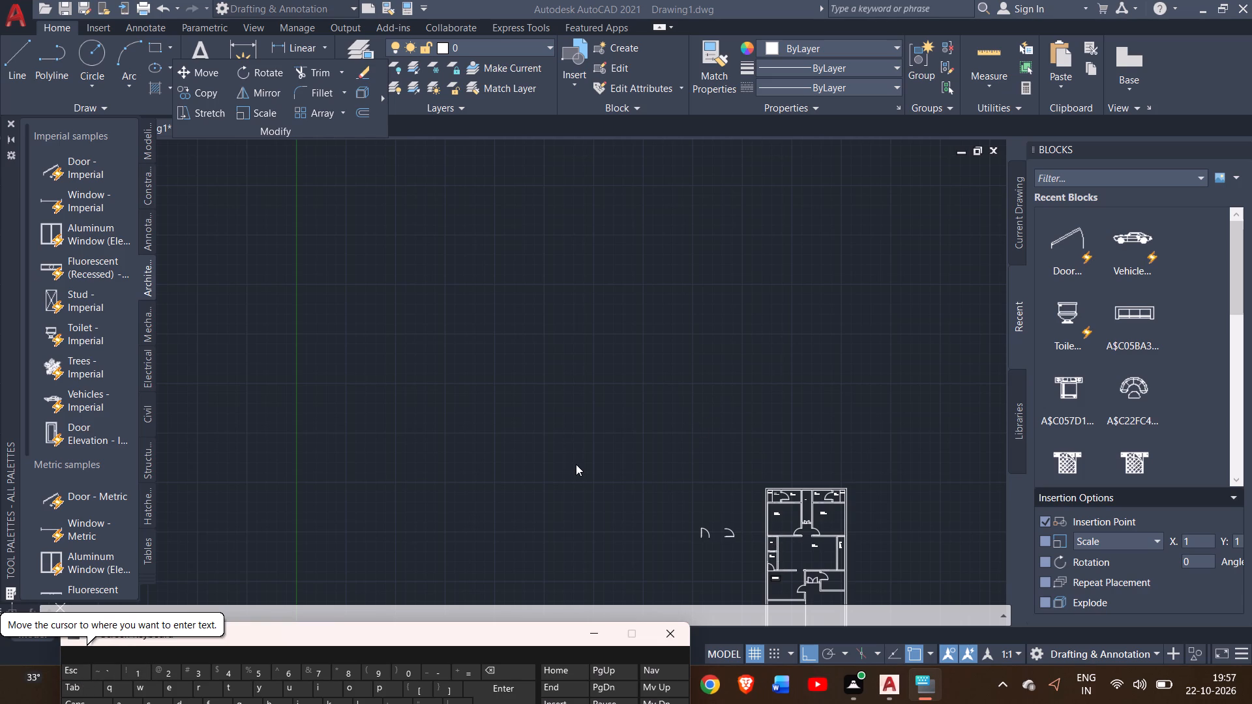
left_click(696, 473)
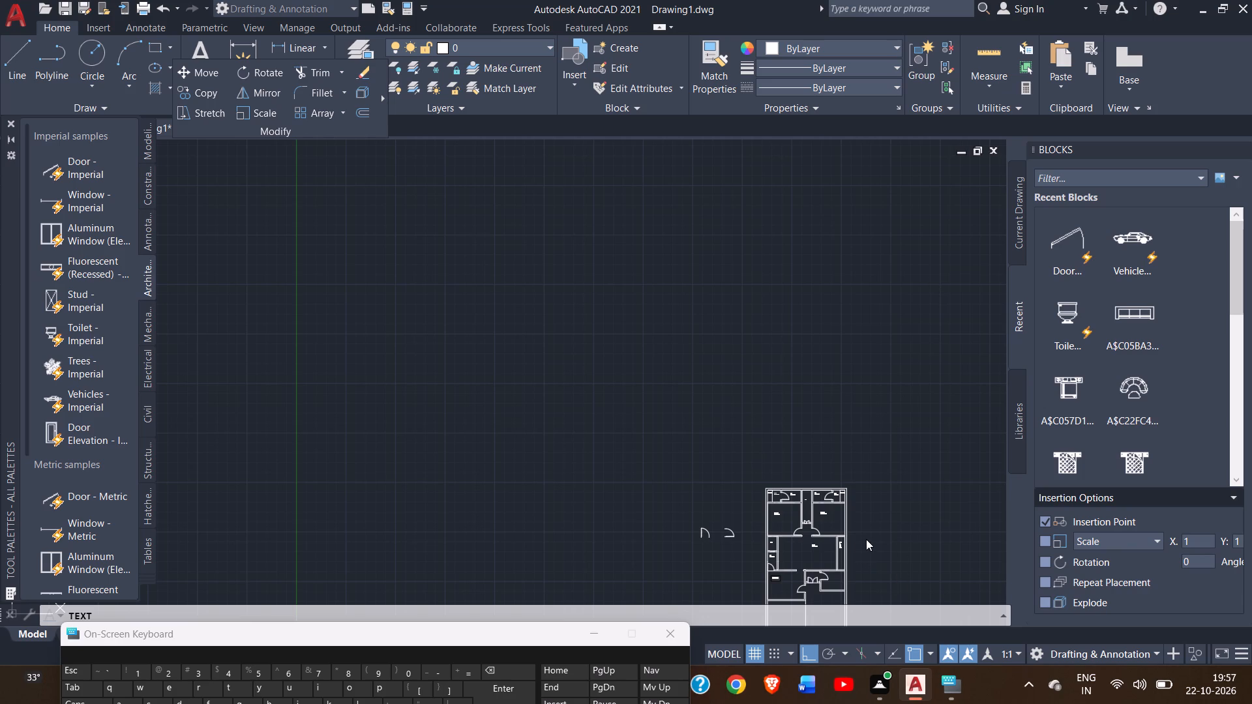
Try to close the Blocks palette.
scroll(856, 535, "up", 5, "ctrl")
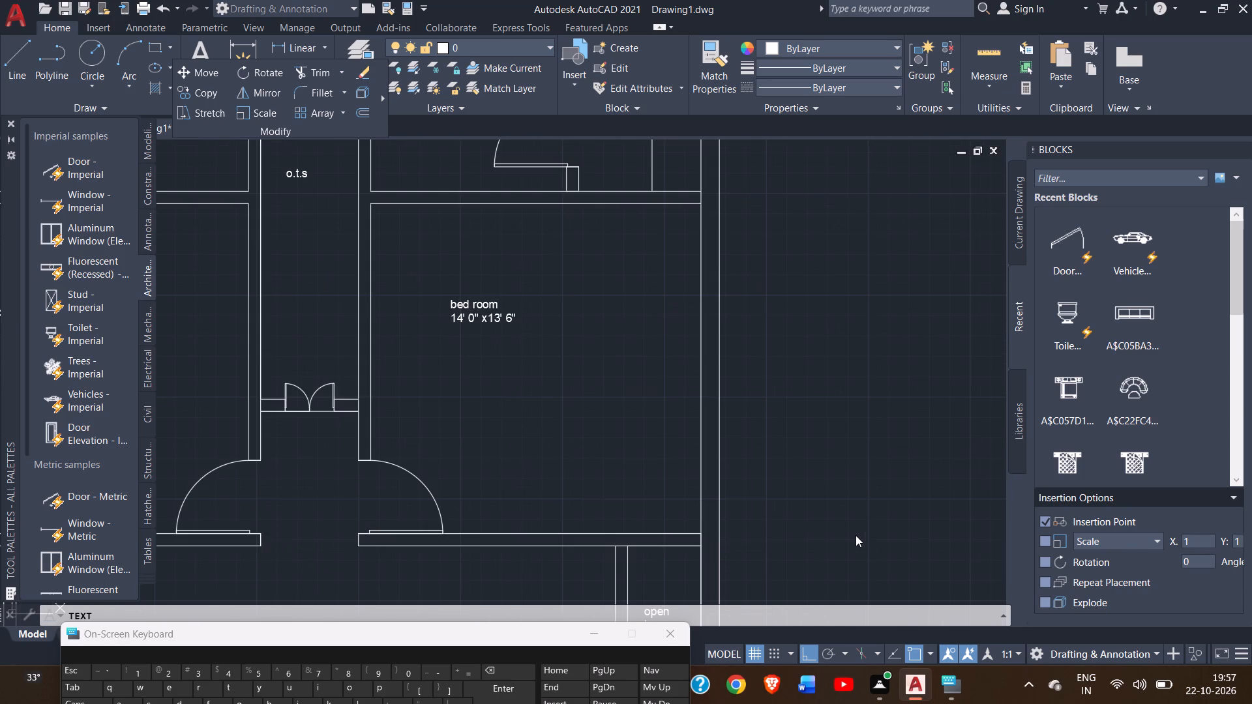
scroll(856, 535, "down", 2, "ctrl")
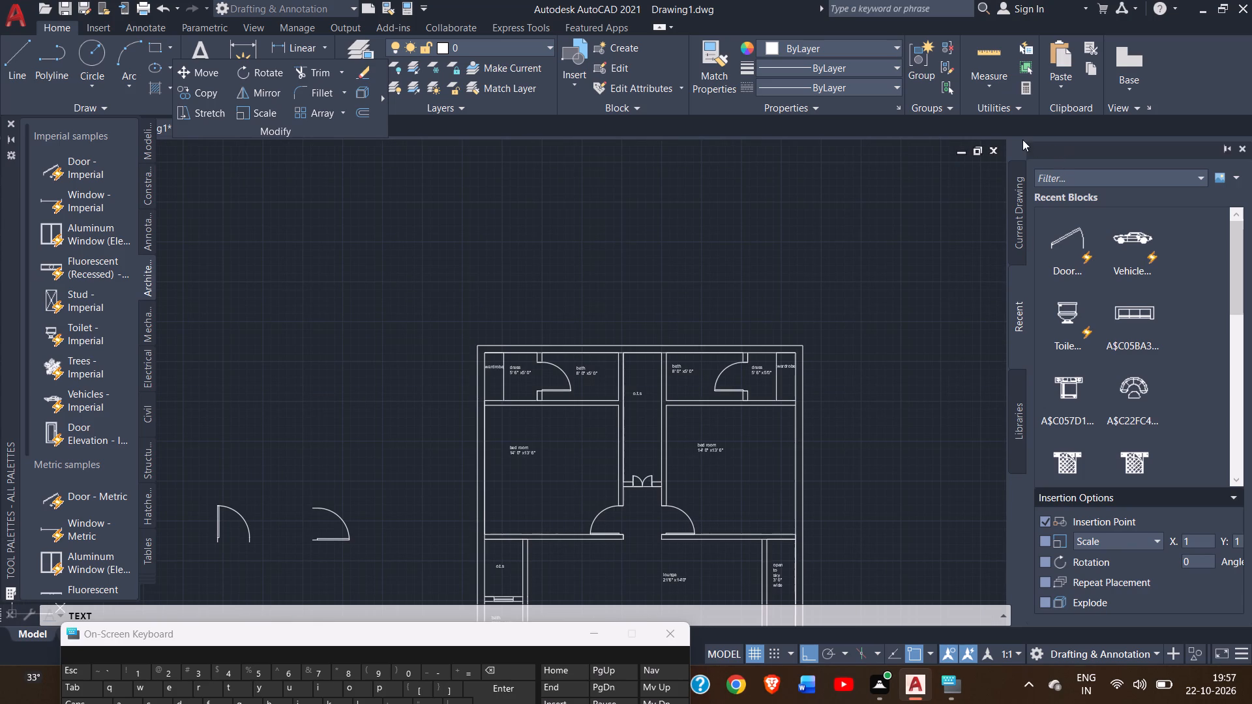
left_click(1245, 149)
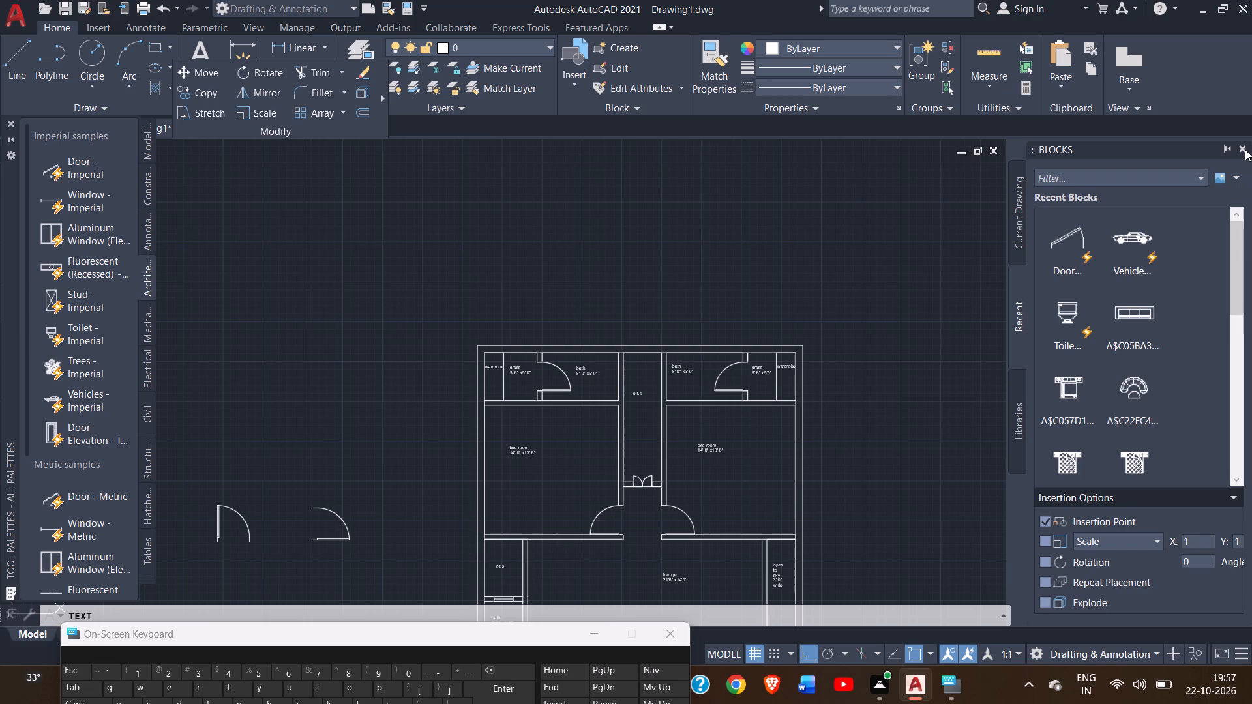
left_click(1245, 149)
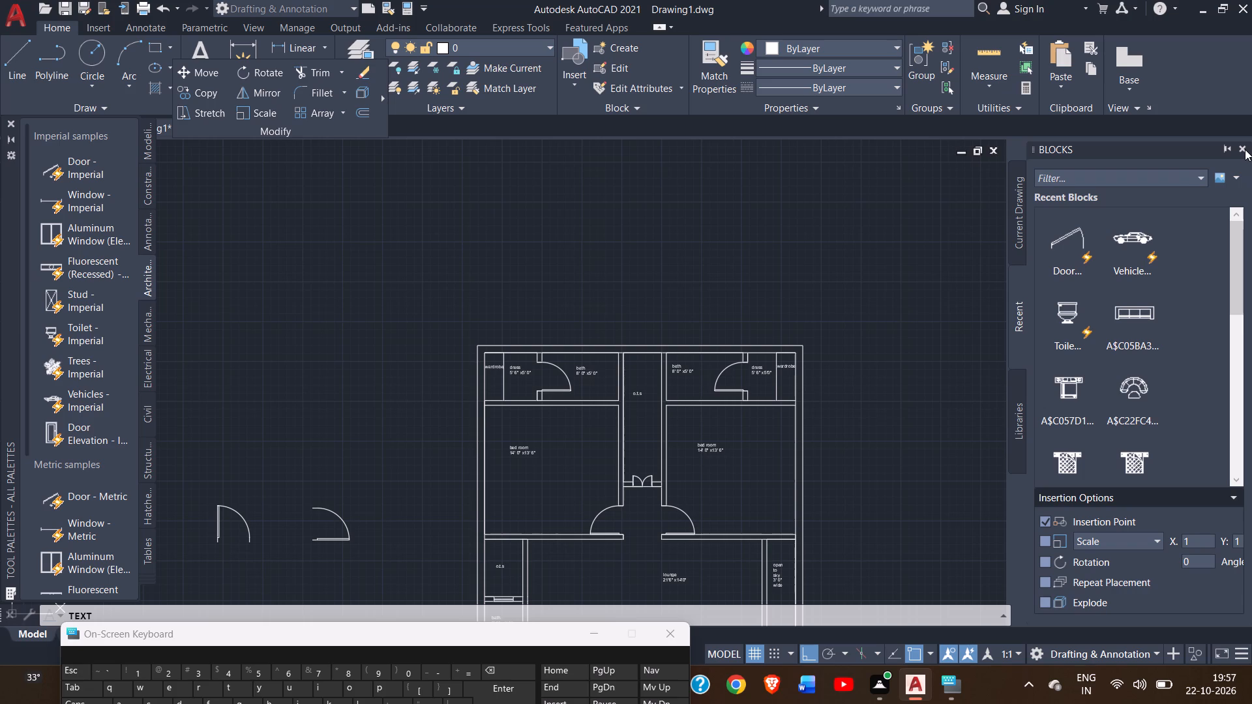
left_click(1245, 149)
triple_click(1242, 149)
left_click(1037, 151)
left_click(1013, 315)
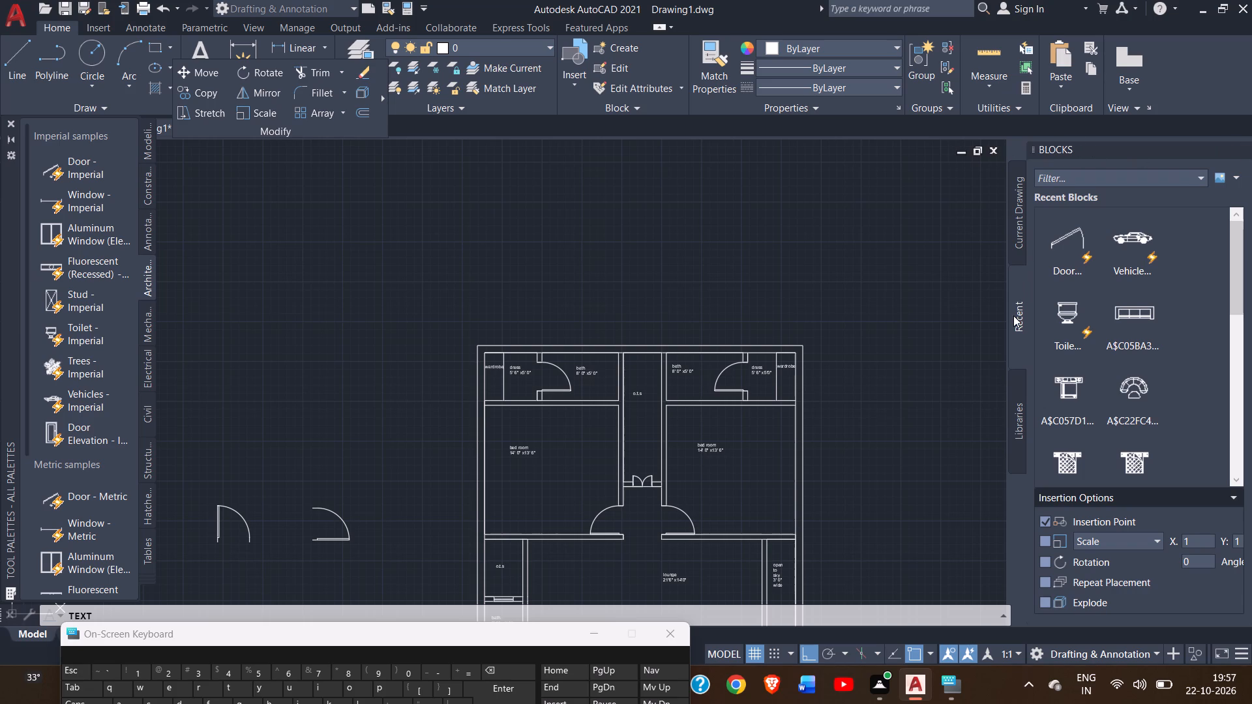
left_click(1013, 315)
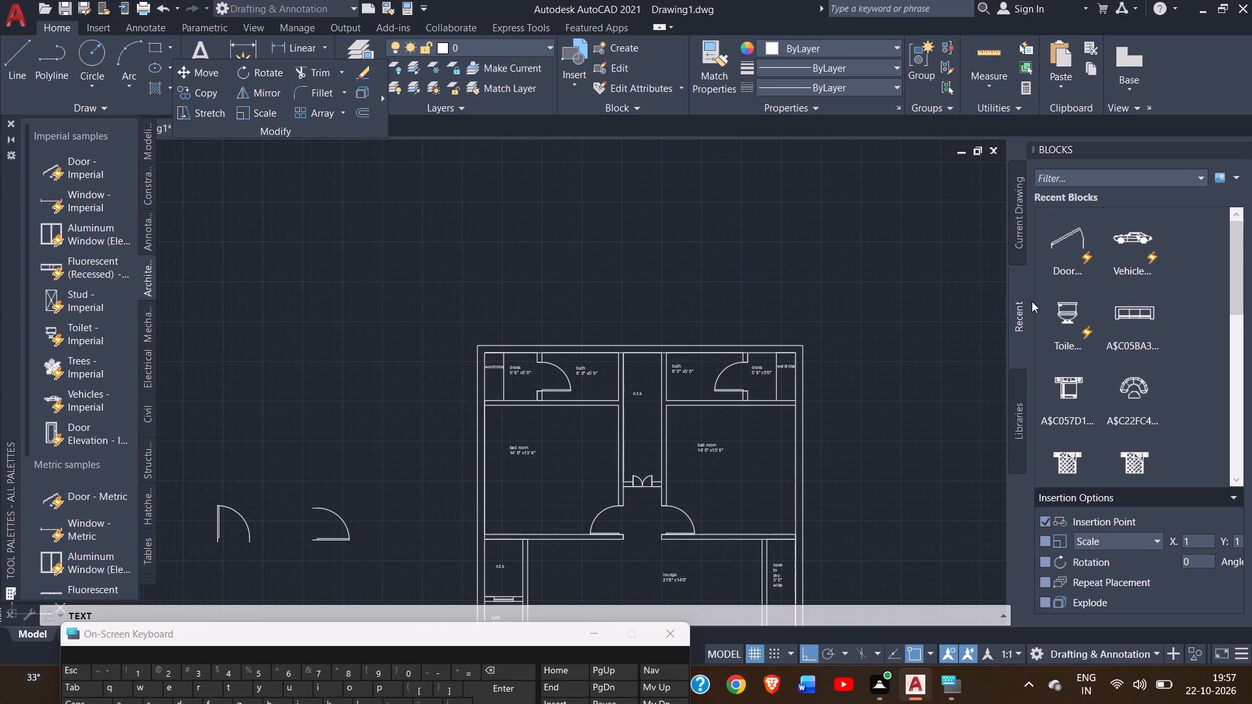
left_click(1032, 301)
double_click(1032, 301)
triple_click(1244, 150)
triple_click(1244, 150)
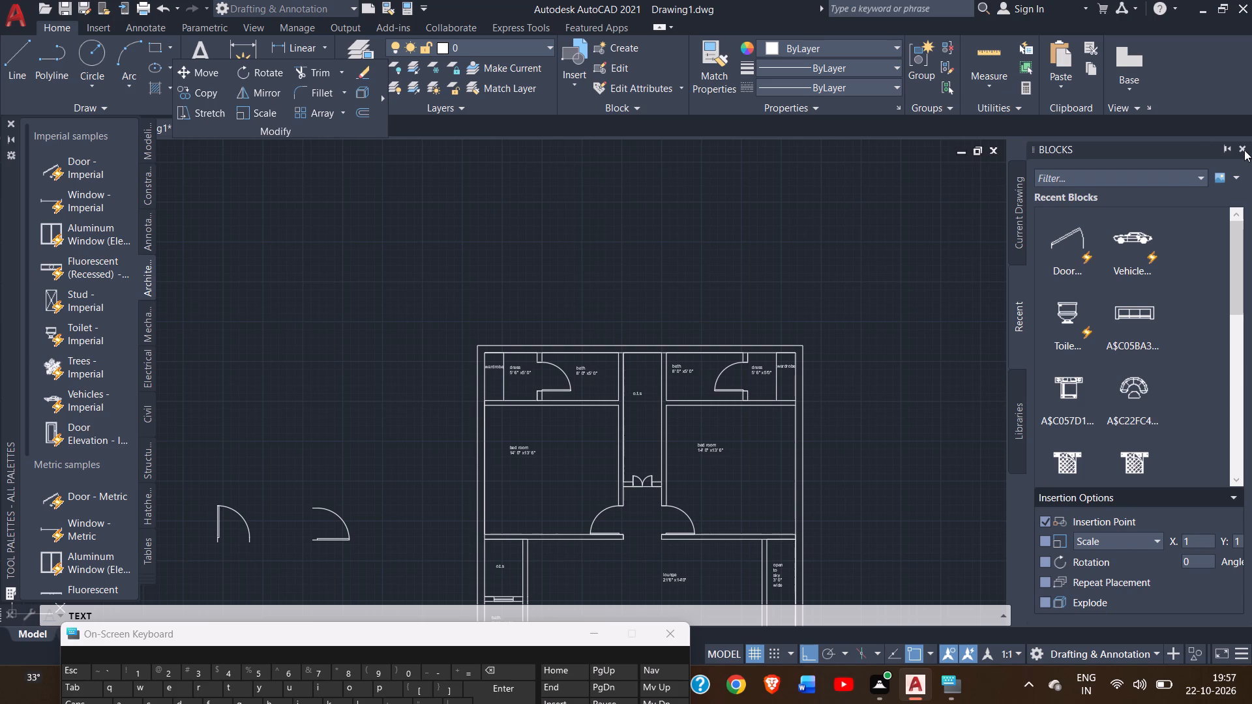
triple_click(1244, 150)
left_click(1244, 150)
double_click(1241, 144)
Label the space south of the drawing room, west of the entrance area, "small car parking area".
scroll(879, 182, "down", 1, "ctrl")
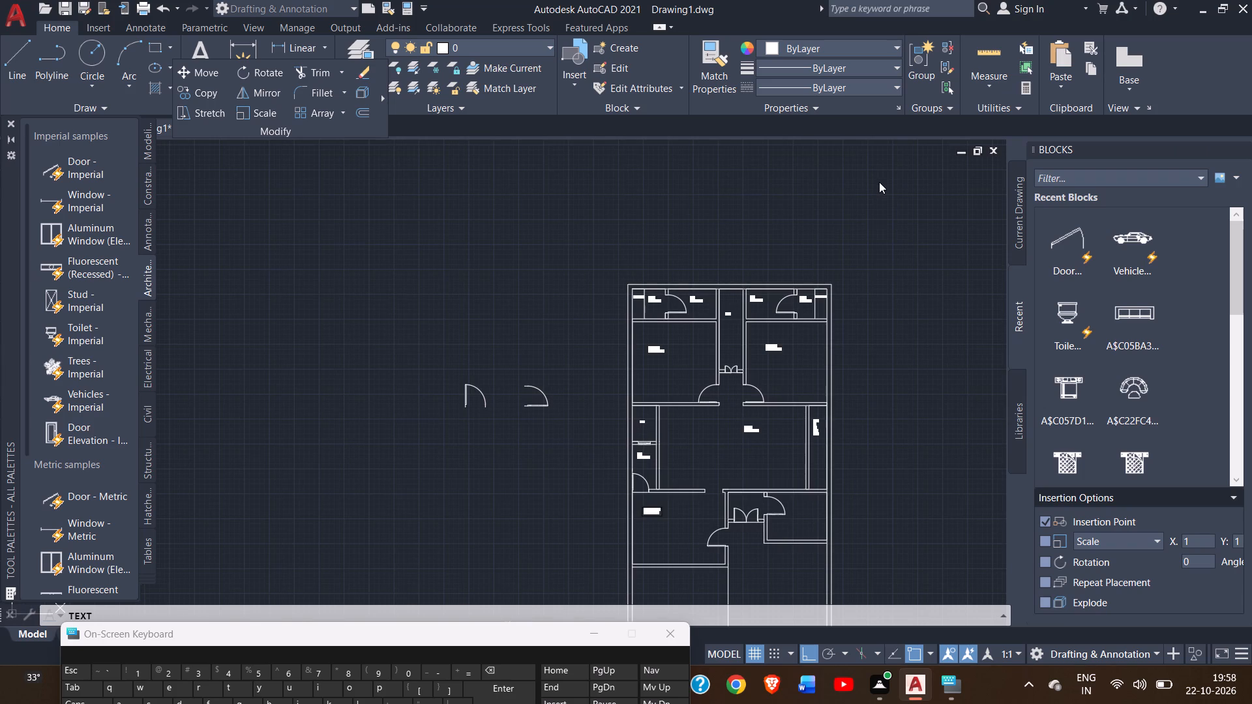
scroll(858, 358, "down", 1, "ctrl")
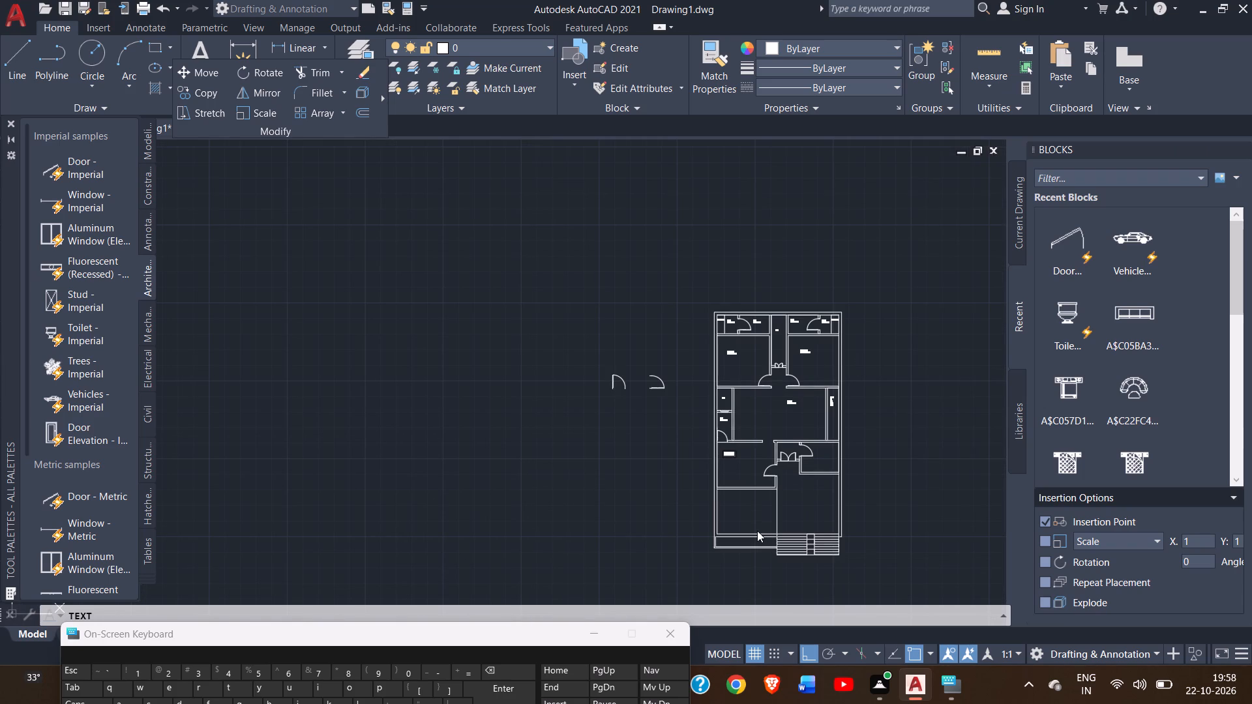
scroll(757, 531, "up", 3, "ctrl")
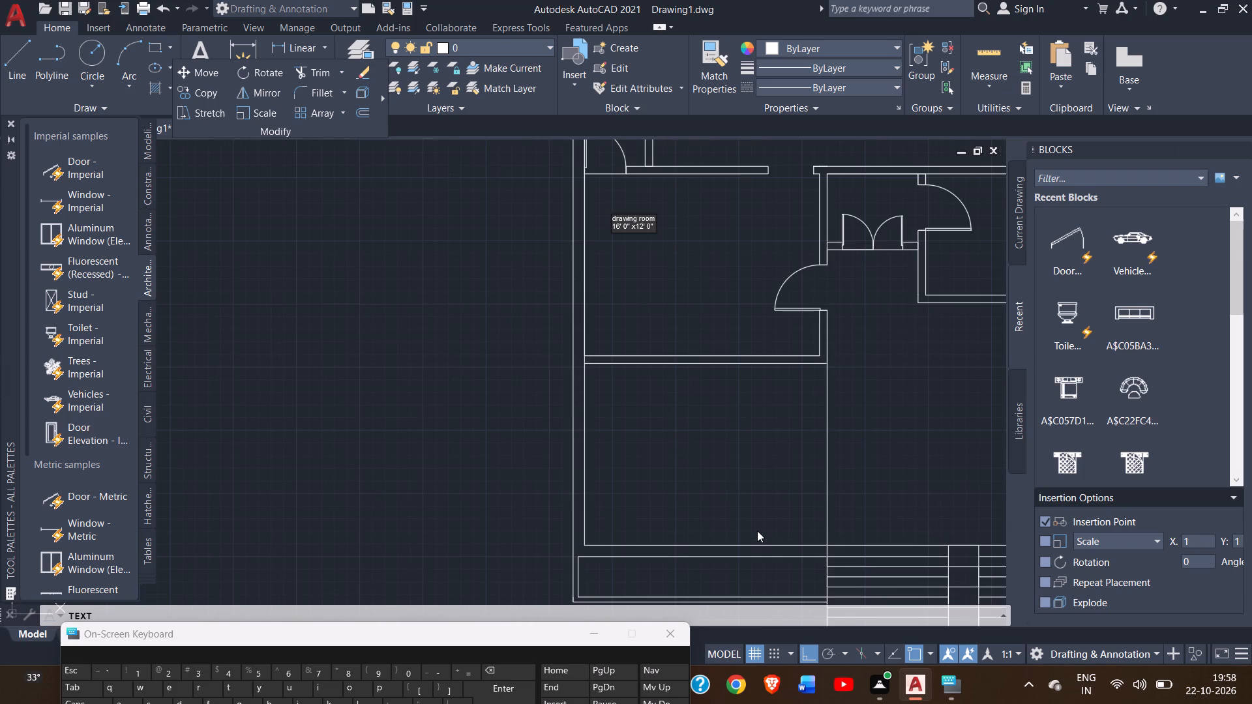
scroll(757, 531, "up", 2, "ctrl")
scroll(757, 531, "down", 1, "ctrl")
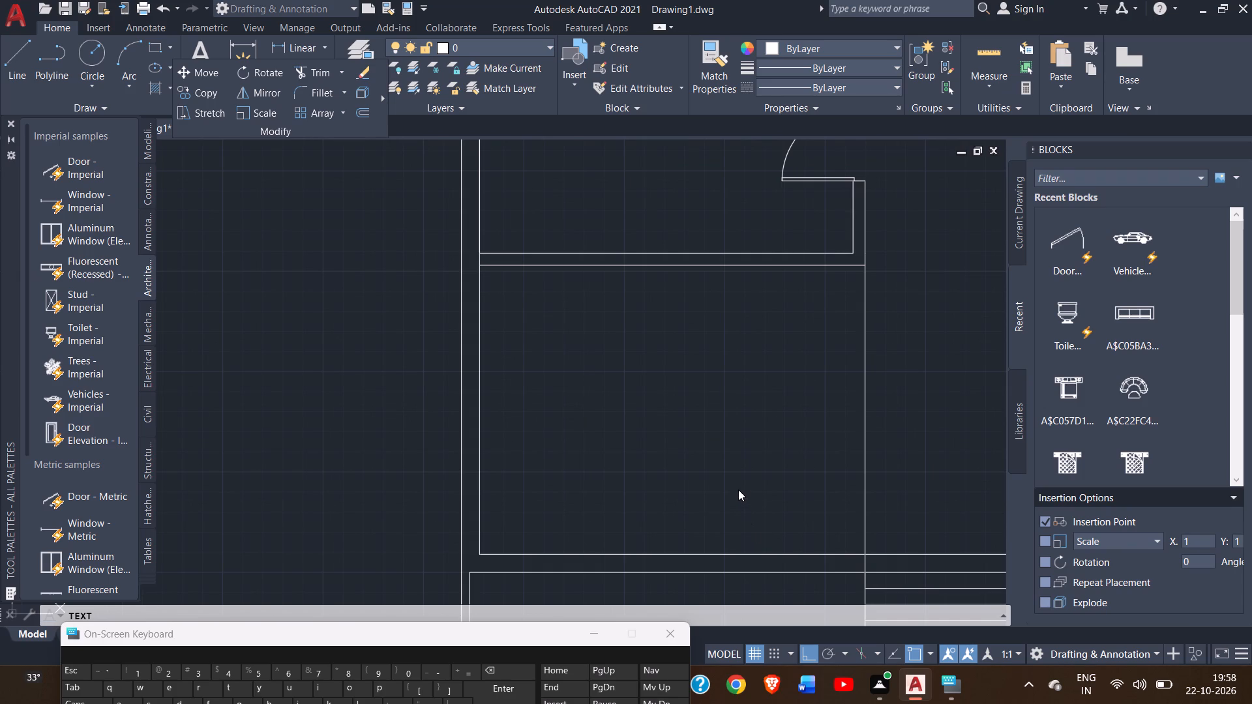
scroll(725, 478, "down", 2, "ctrl")
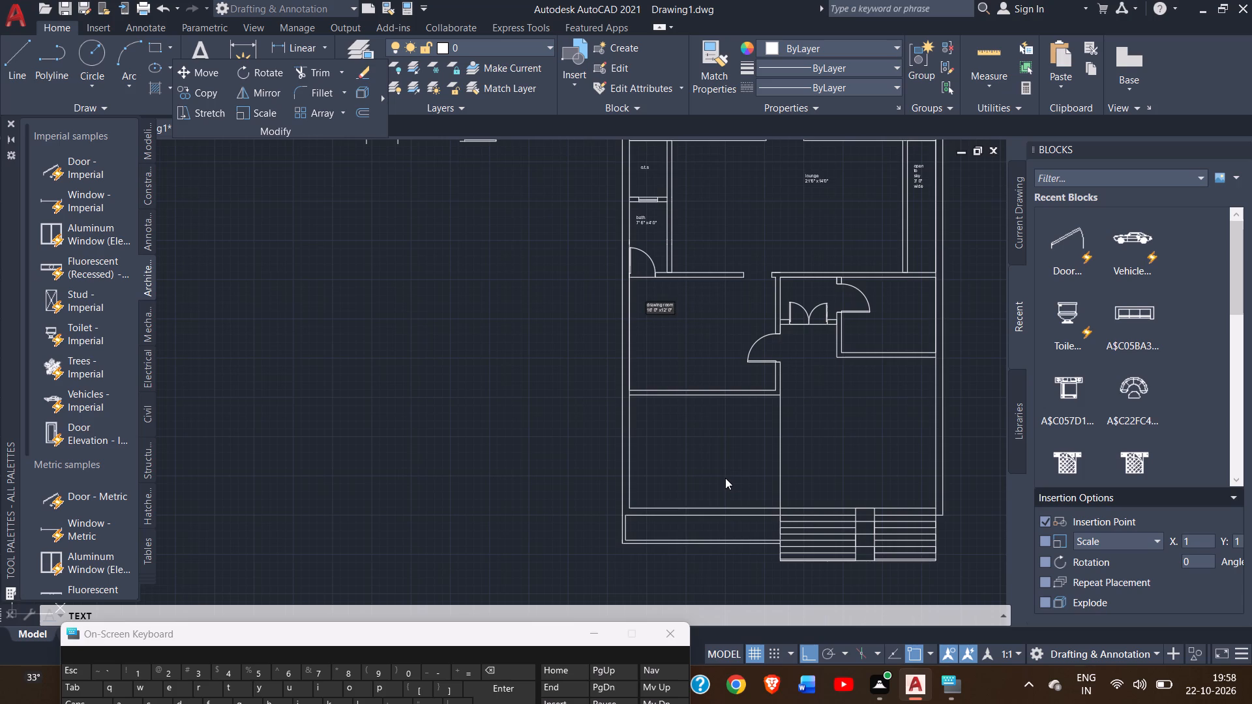
scroll(725, 478, "up", 1, "ctrl")
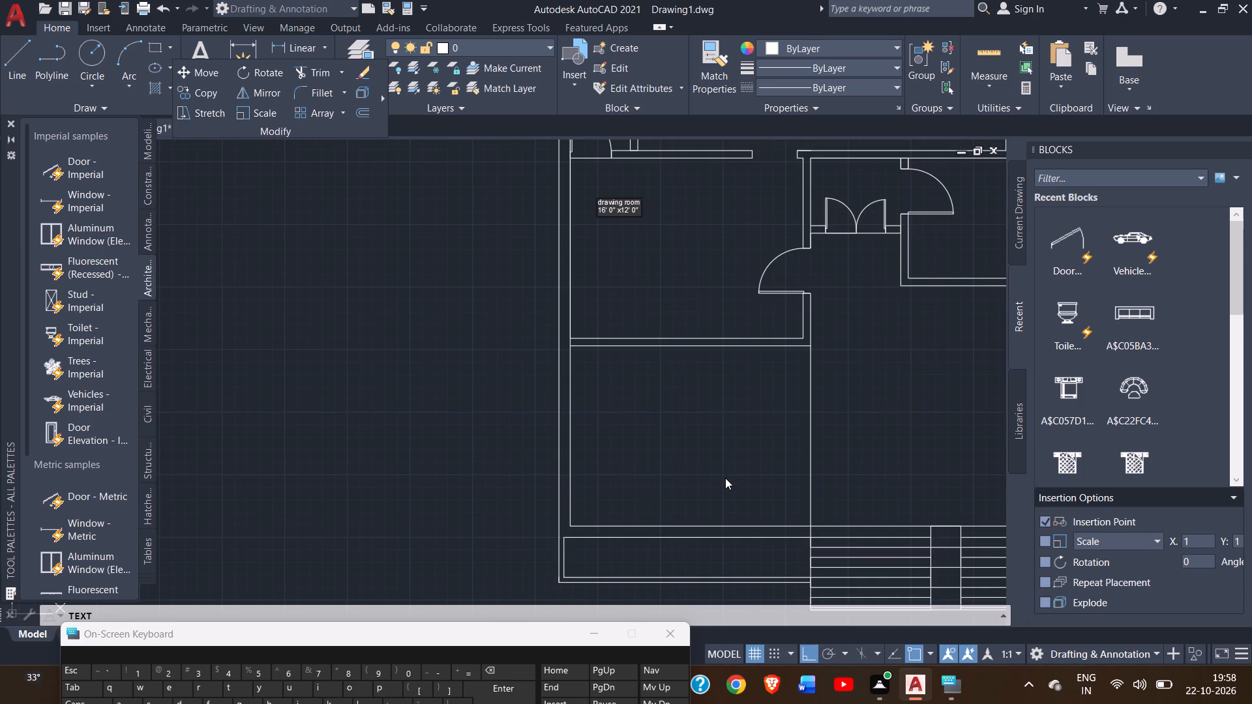
scroll(725, 478, "up", 2, "ctrl")
scroll(725, 478, "down", 1, "ctrl")
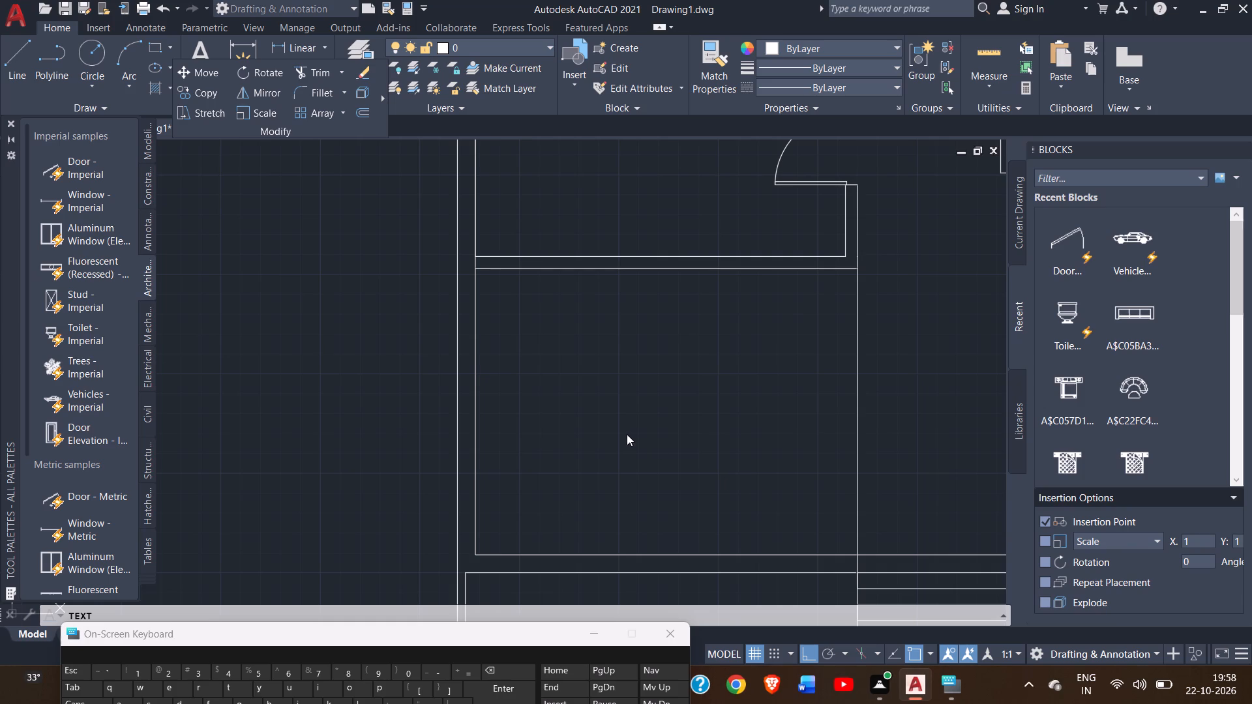
left_click(564, 447)
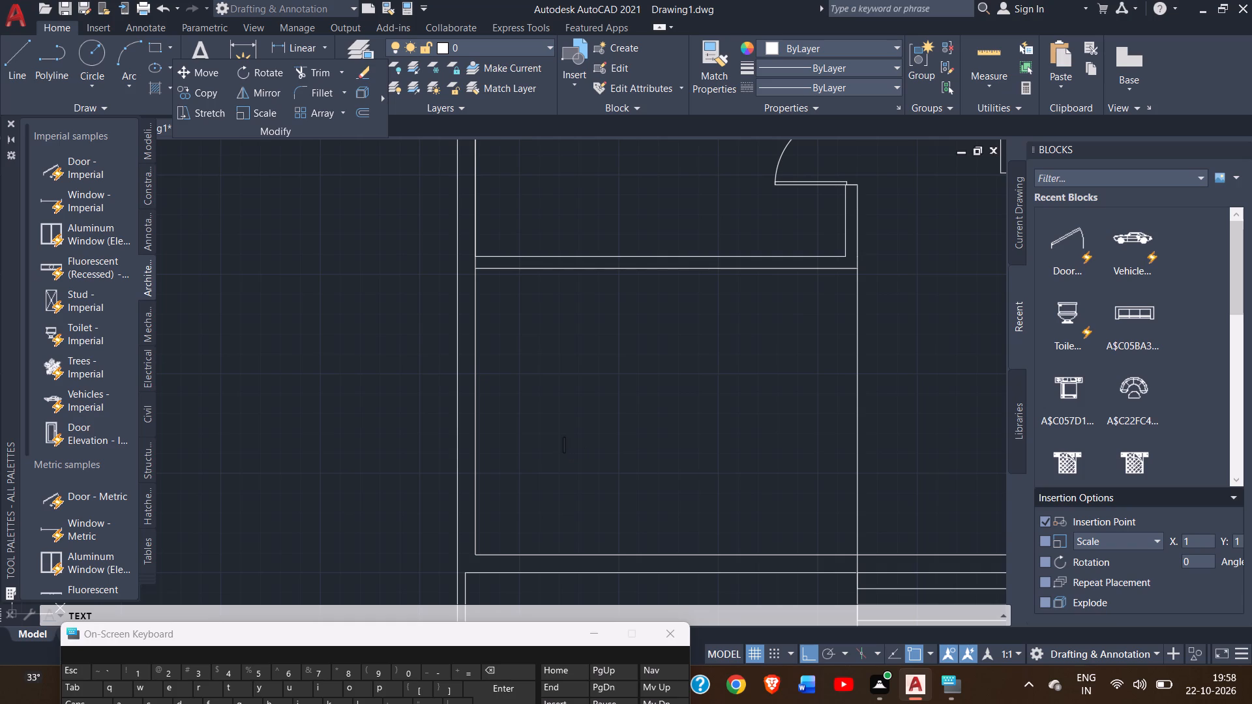
left_click(564, 447)
left_click(538, 387)
scroll(542, 380, "up", 2, "ctrl")
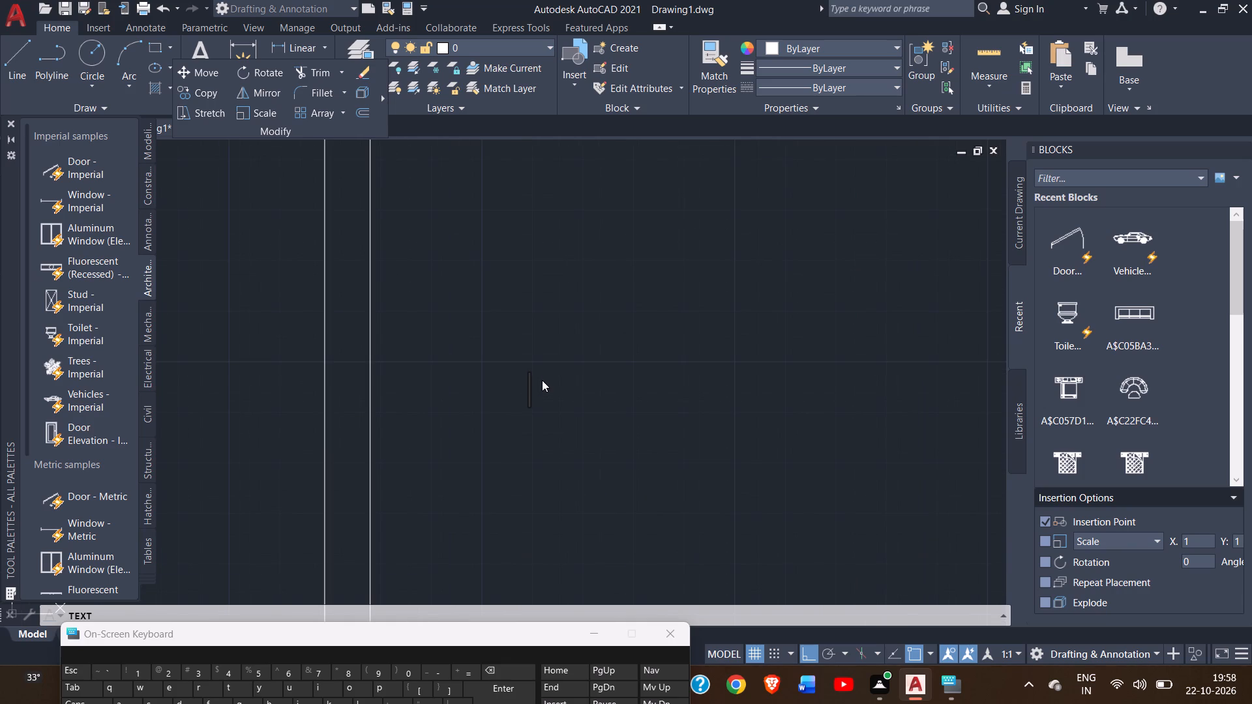
type("smal")
type("l")
key("space")
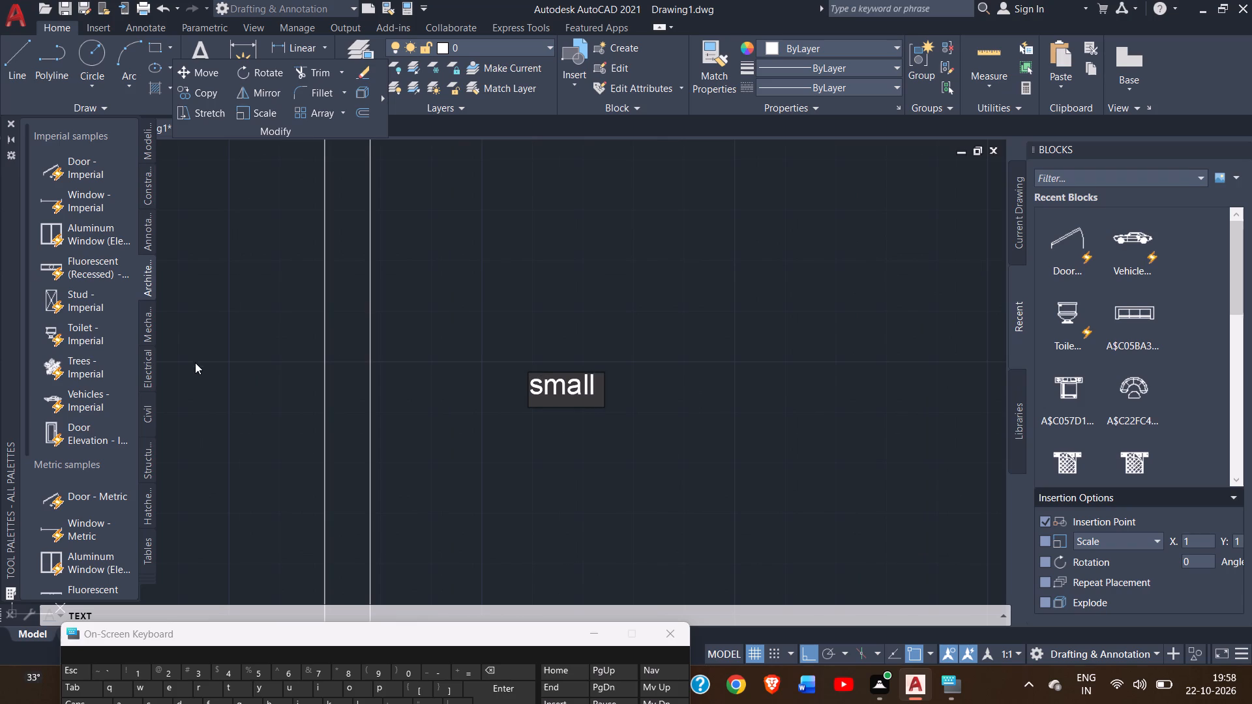
type("car")
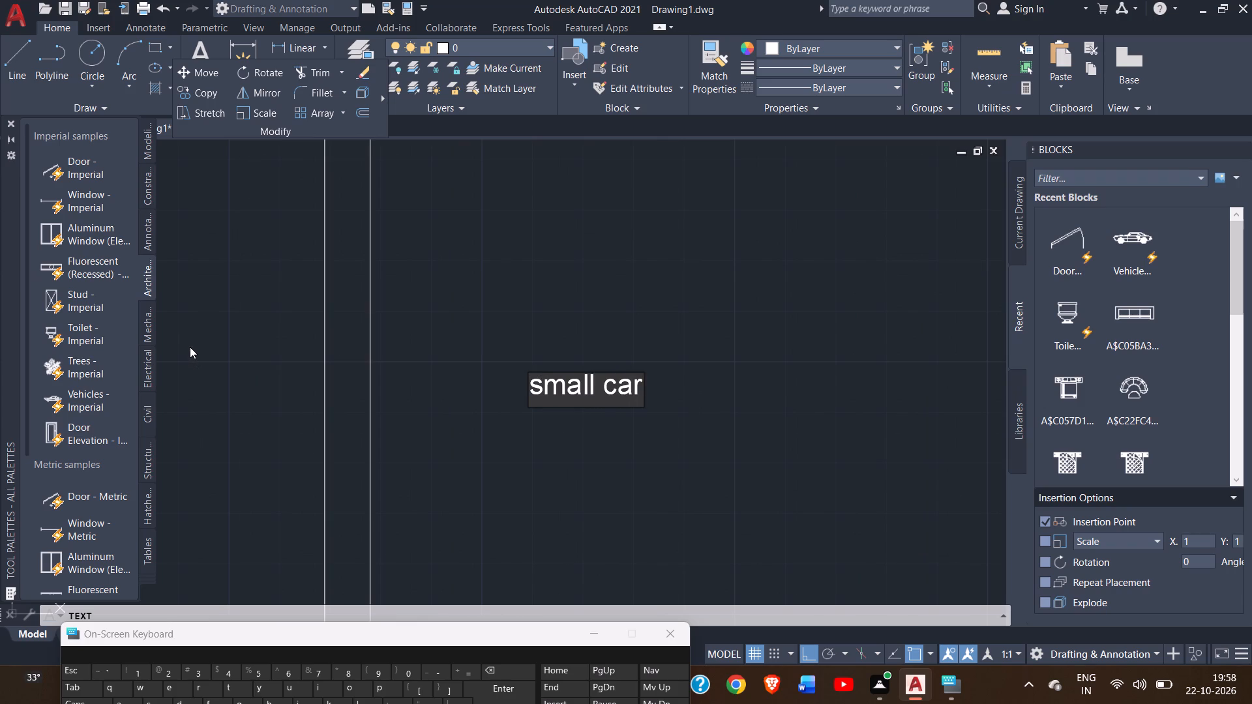
key("space")
type("par")
type("king")
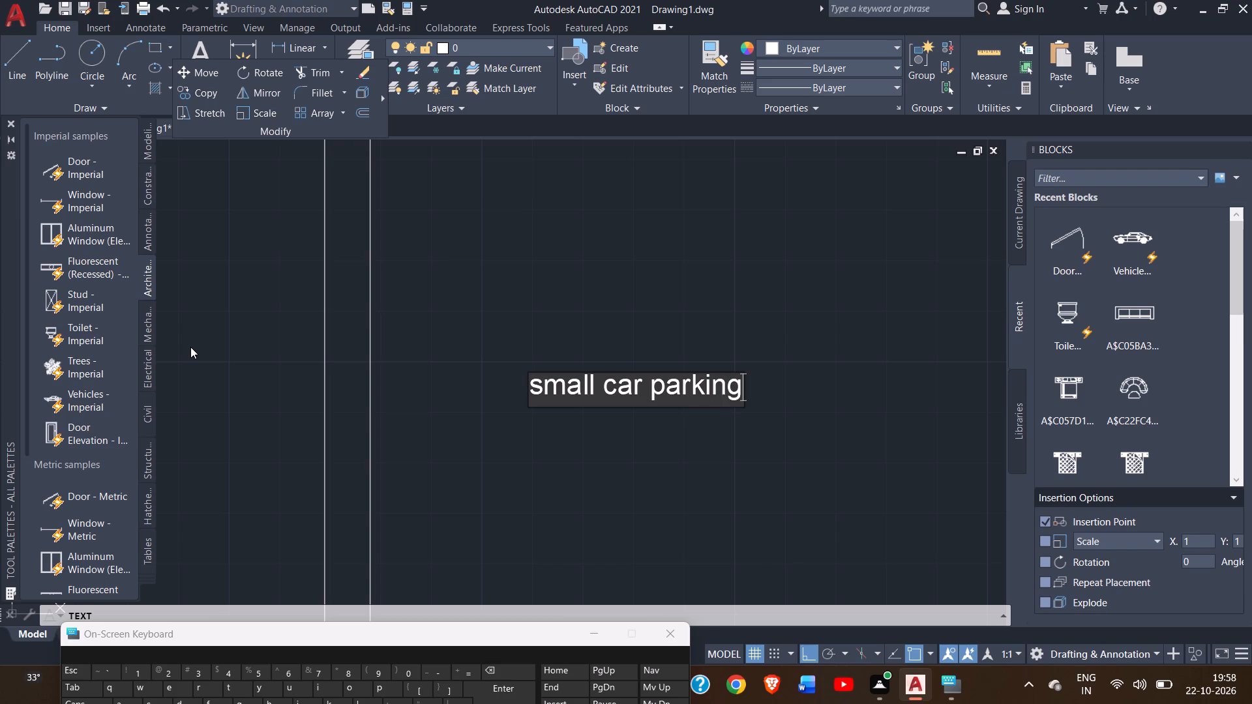
key("space")
type("area")
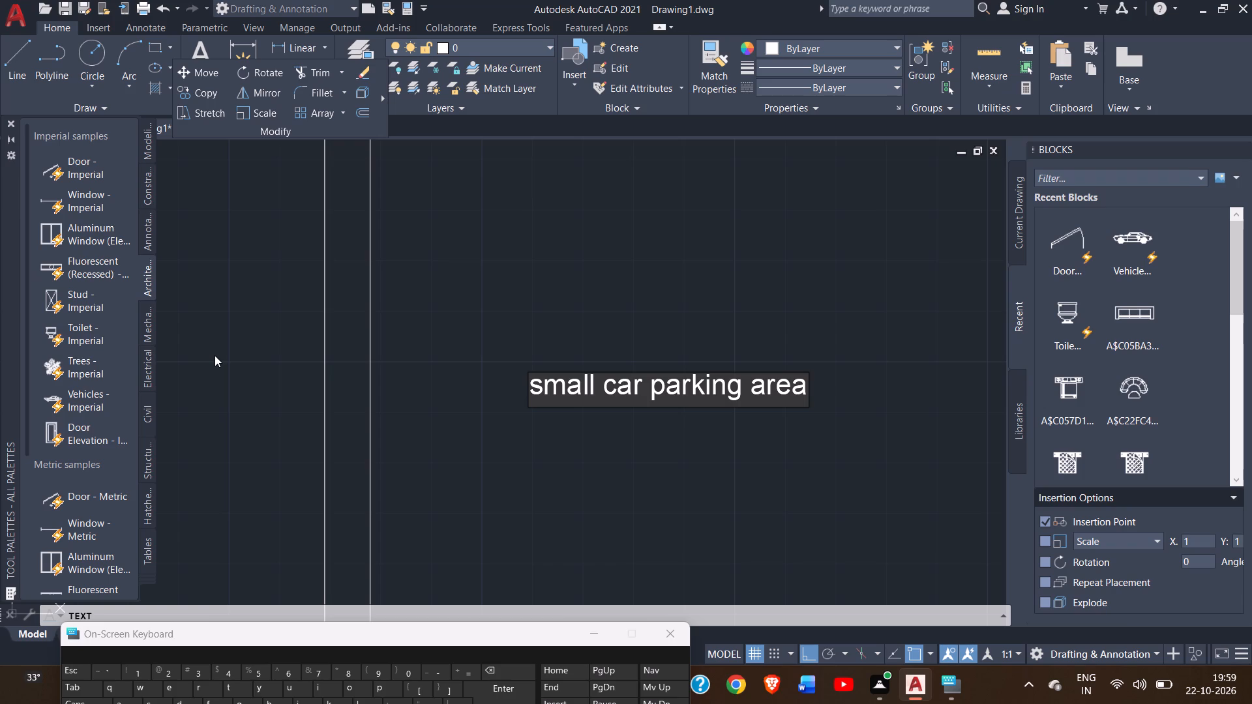
Add the size line 16' 6" x12' 6" beneath the "small car parking area" label.
key("Return")
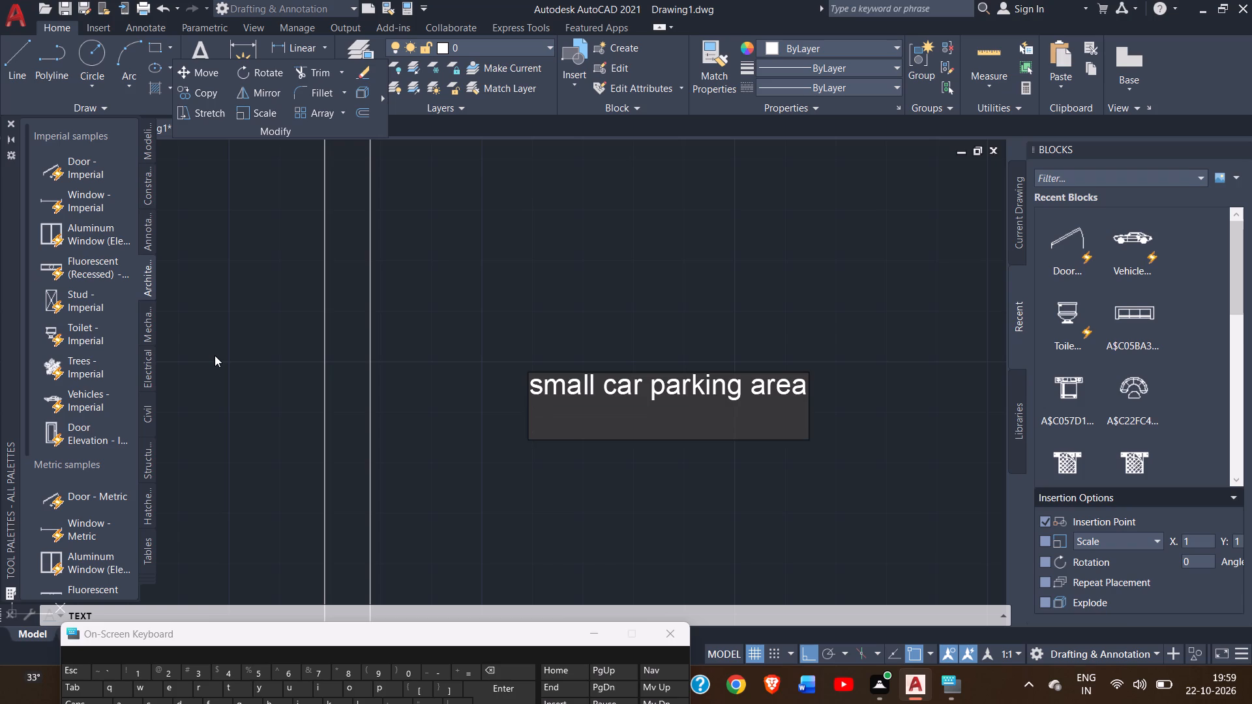
type("16'")
key("space")
key("6")
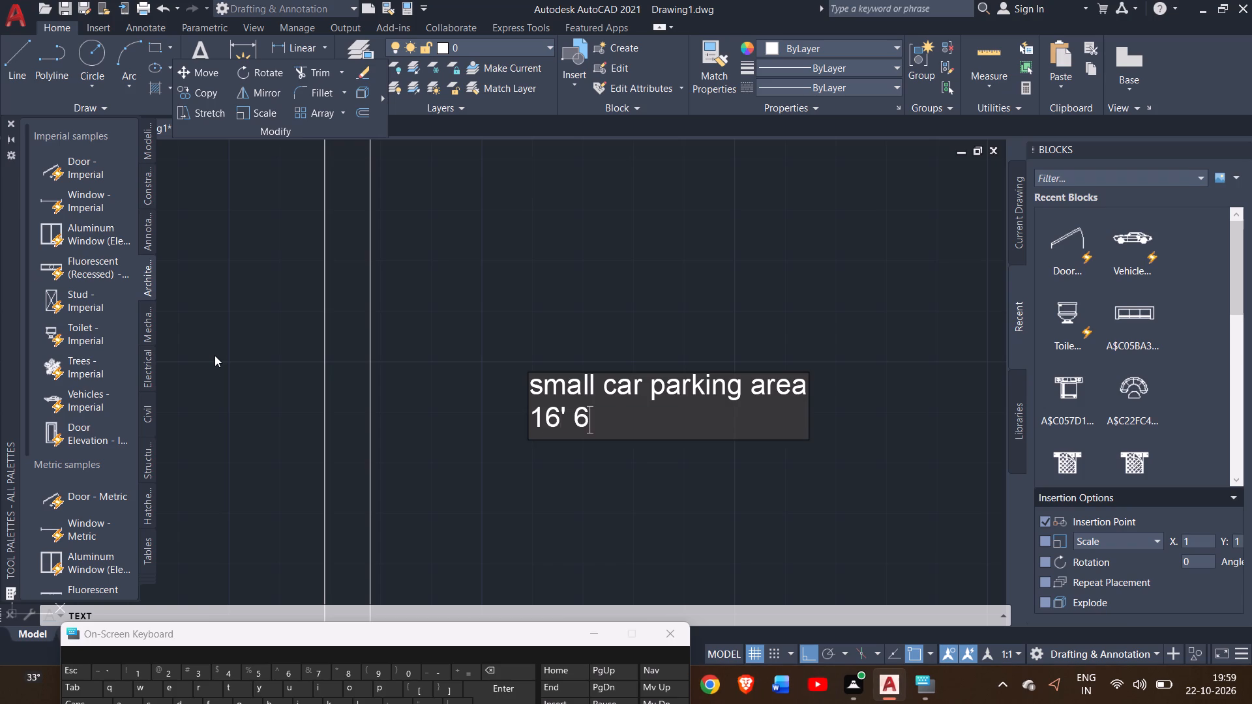
key("shift+quotedbl")
key("space")
key("x")
type("12'")
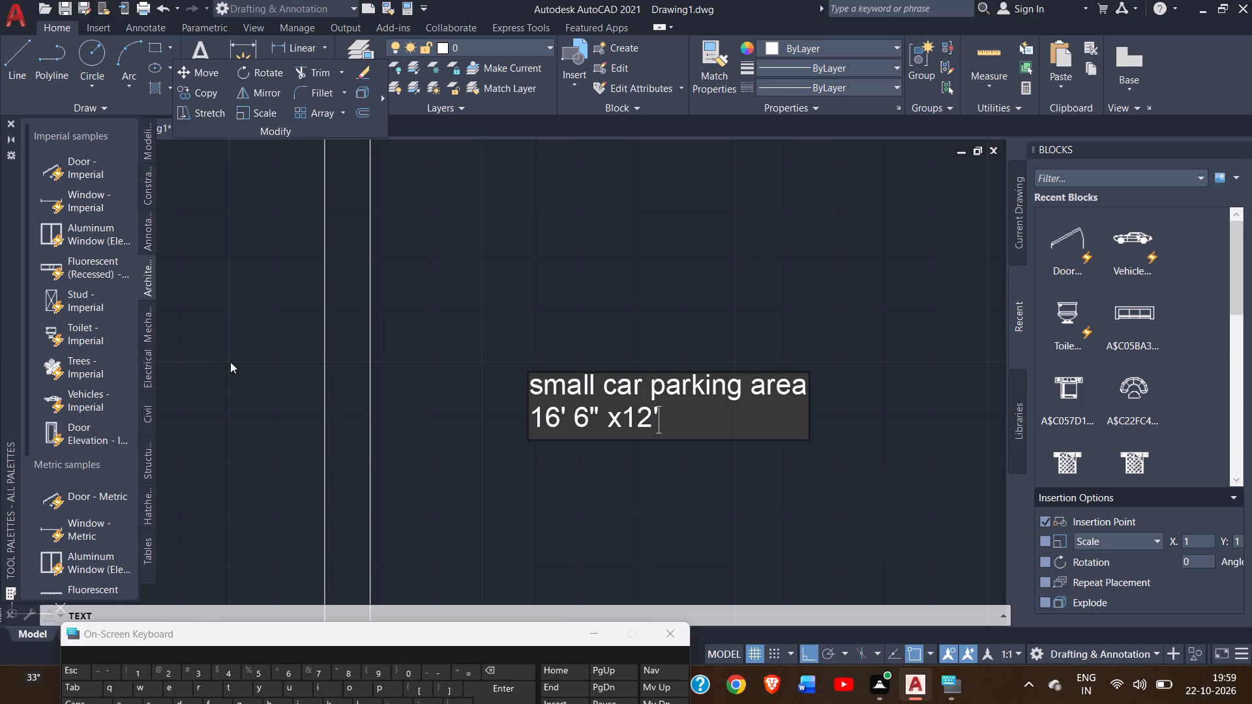
key("space")
key("6")
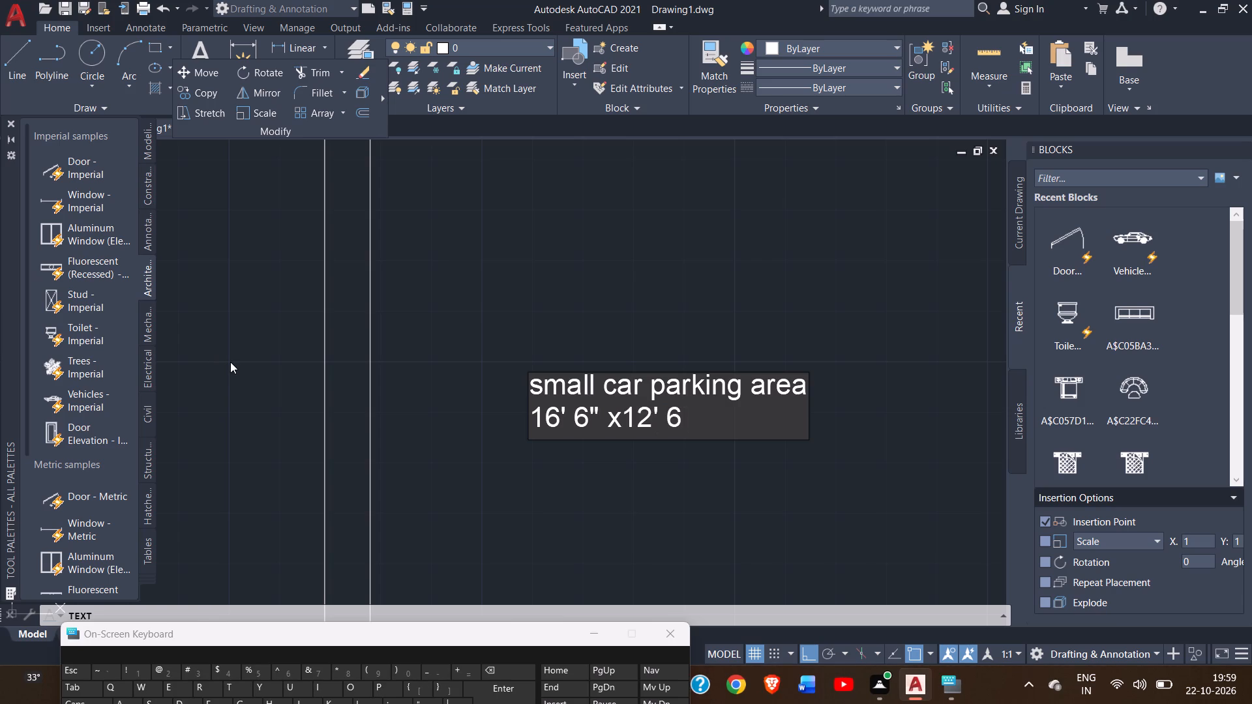
key("shift+quotedbl")
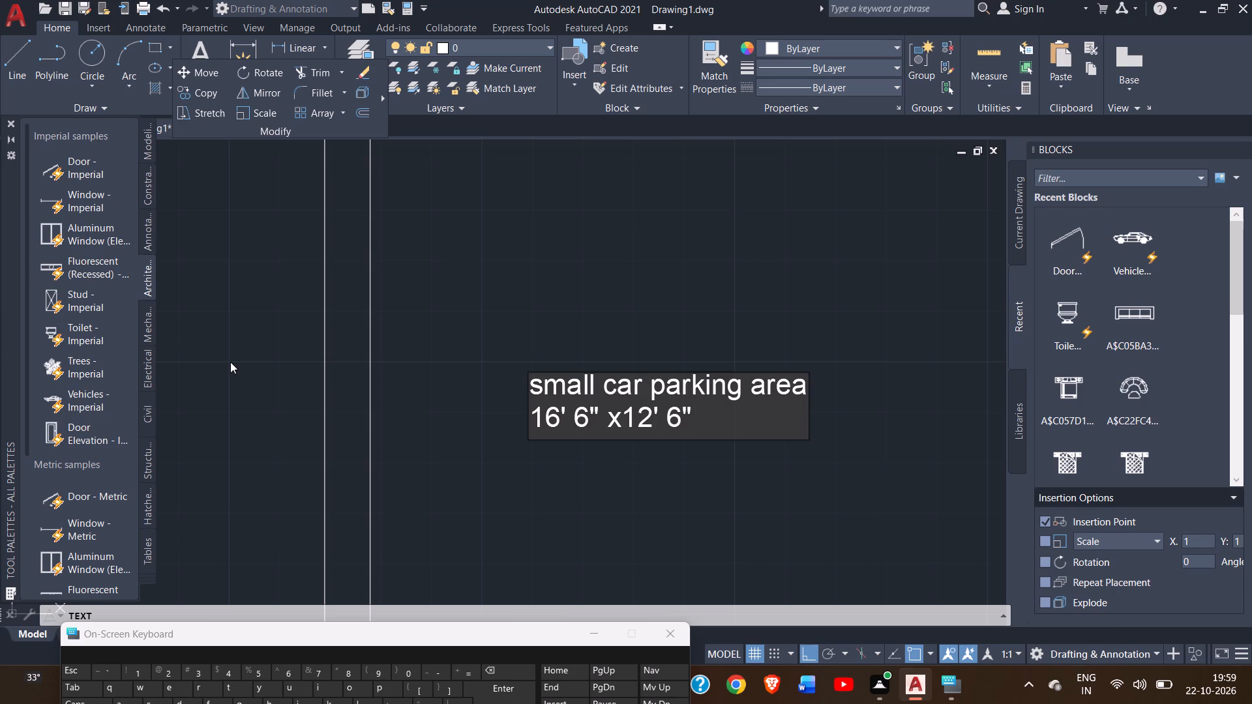
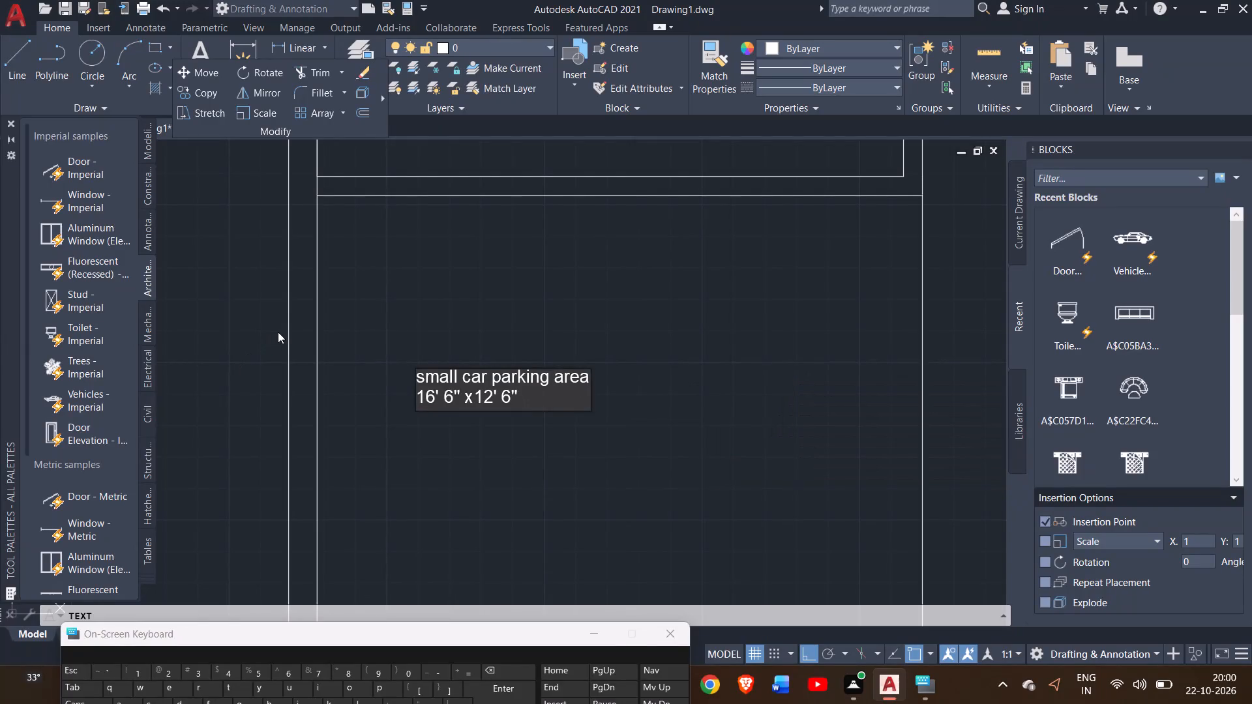
Label the space just inside the double entrance door, east of the drawing room, "ent -foyer".
scroll(417, 385, "down", 2, "ctrl")
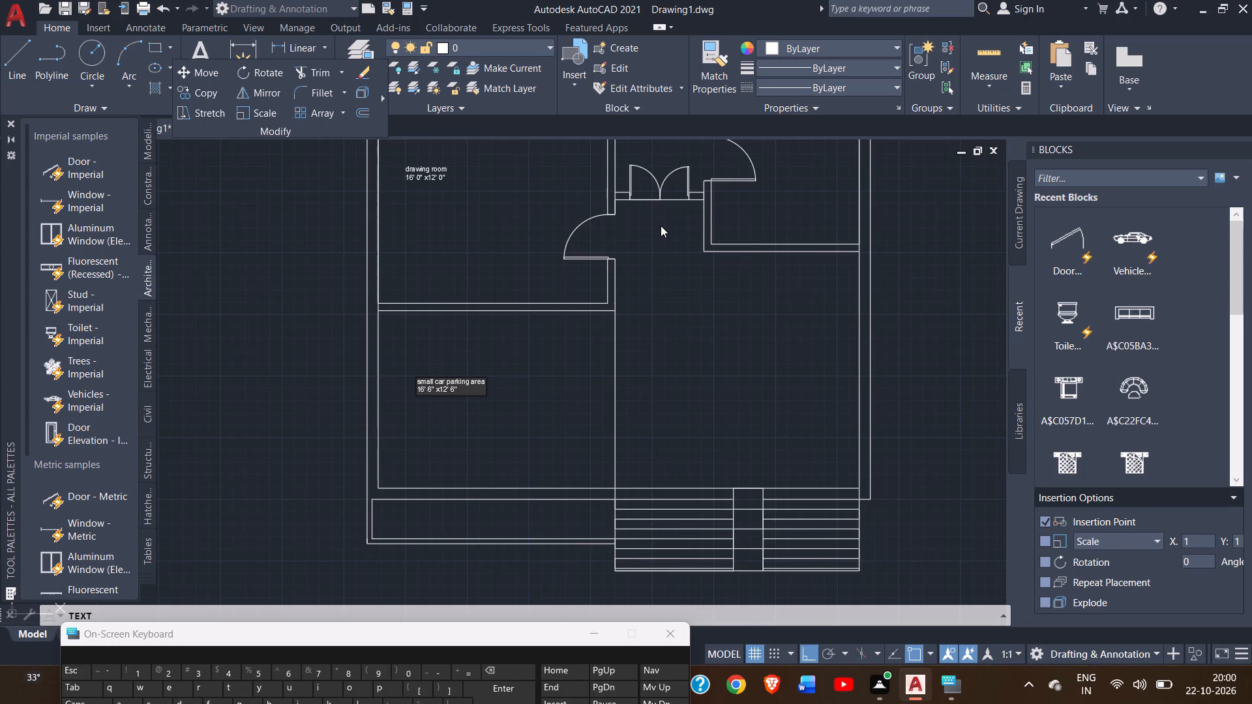
scroll(698, 218, "down", 1, "ctrl")
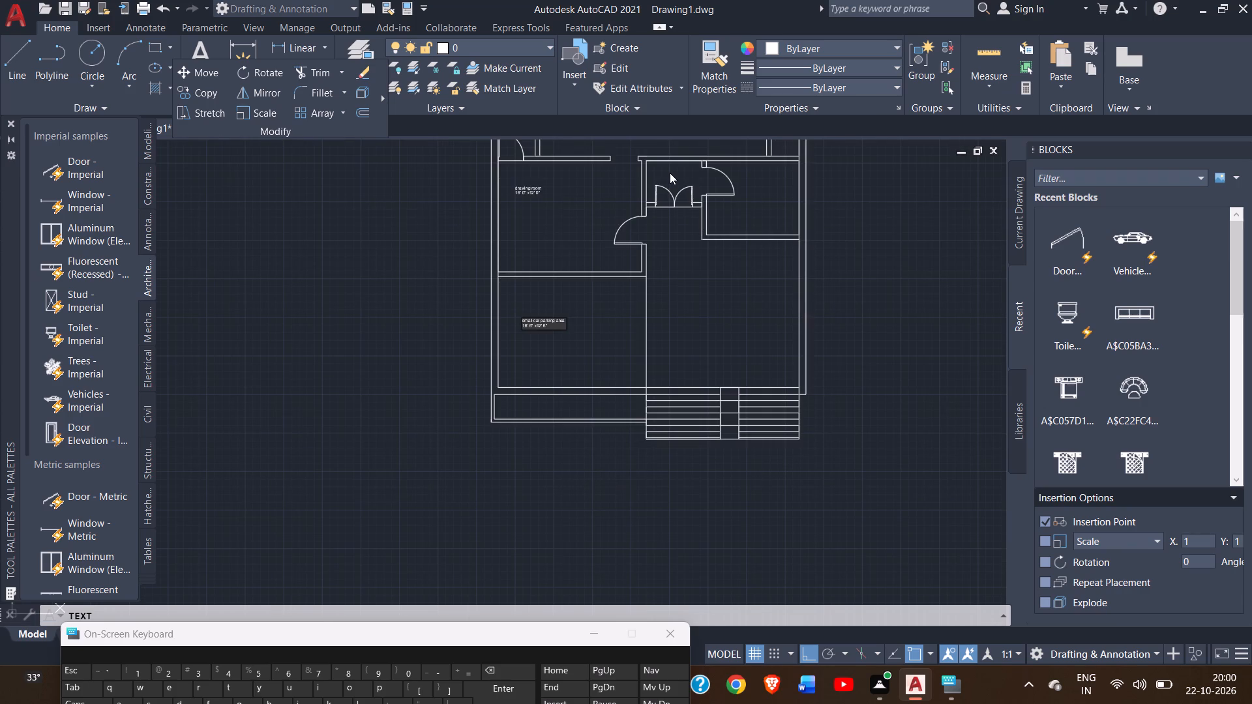
scroll(664, 171, "up", 2, "ctrl")
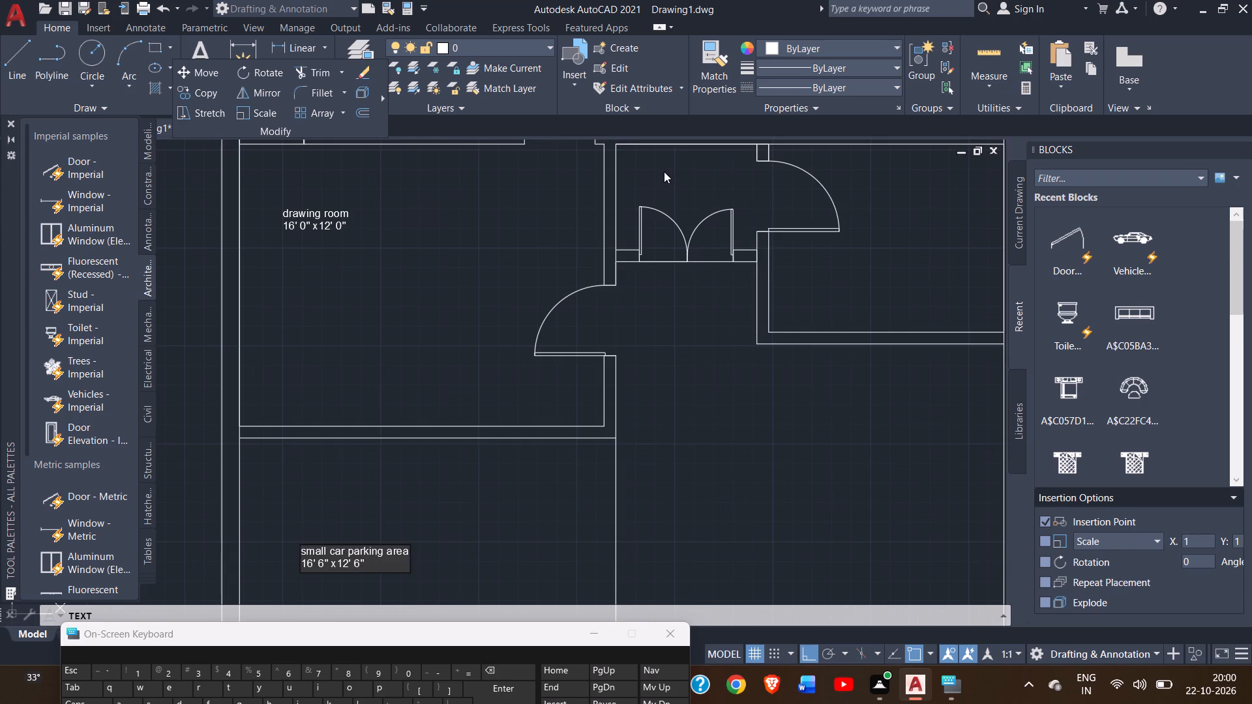
scroll(663, 171, "up", 3, "ctrl")
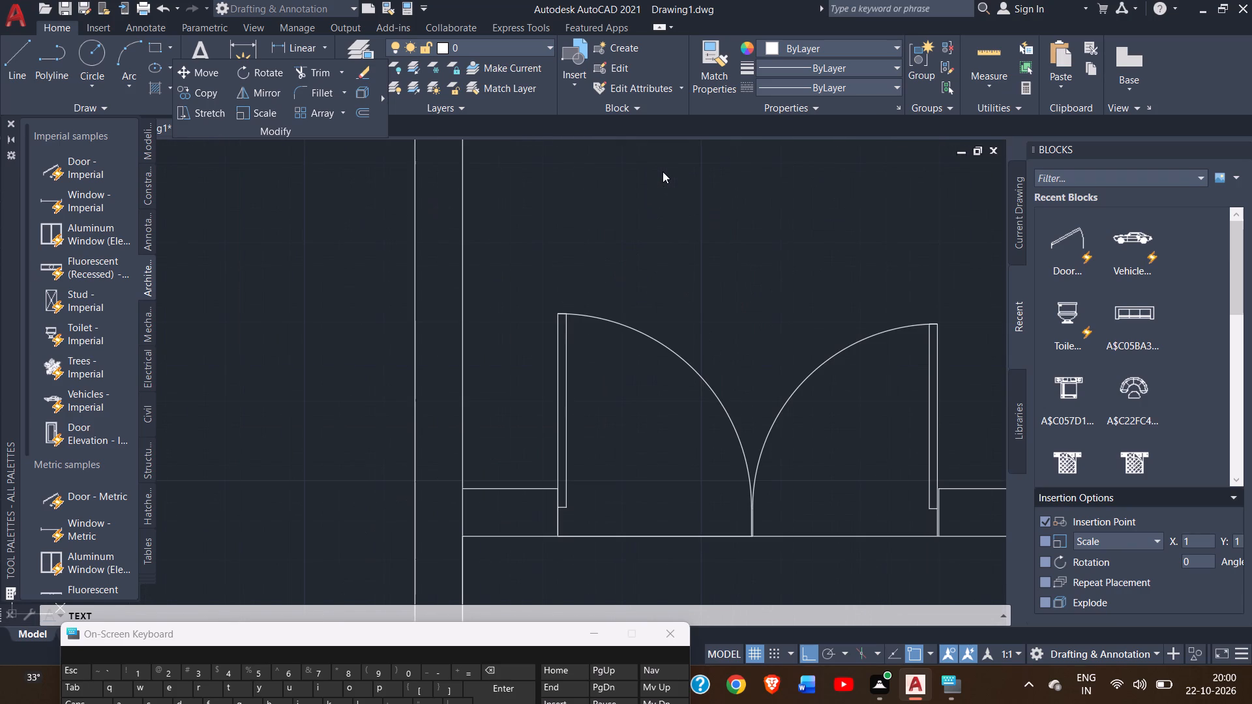
left_click(529, 175)
type("enti")
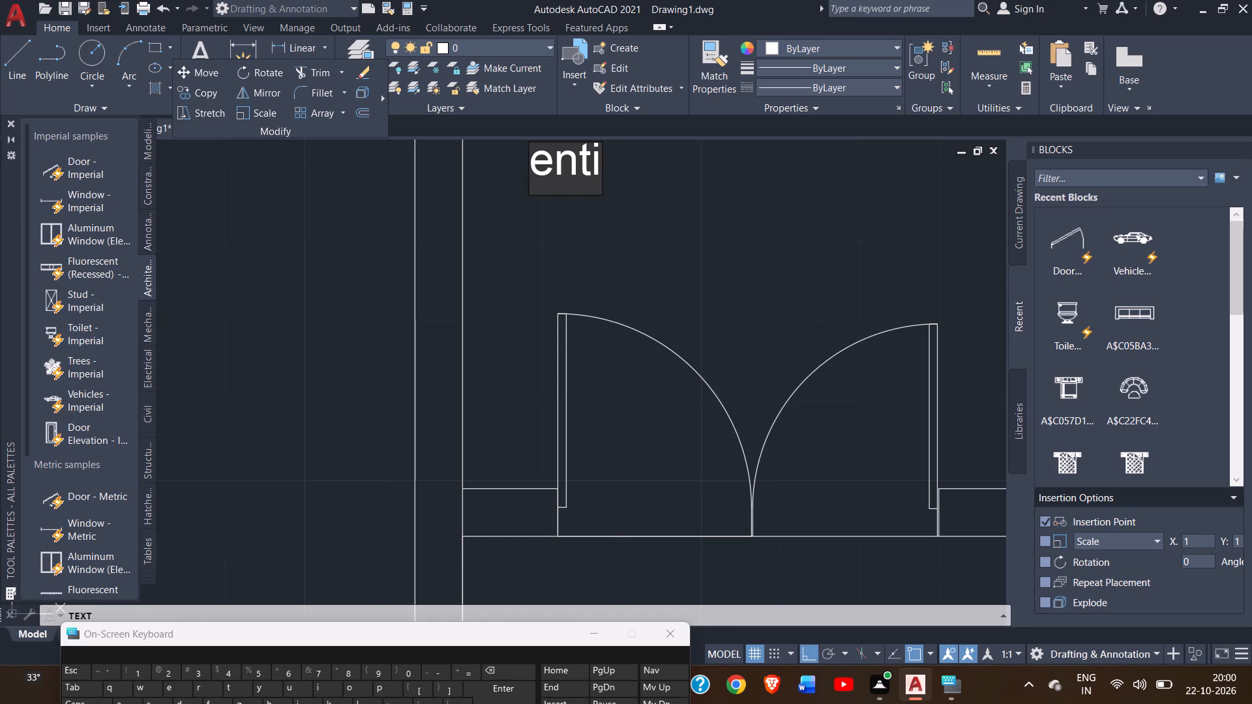
key("space")
key("minus")
key("f")
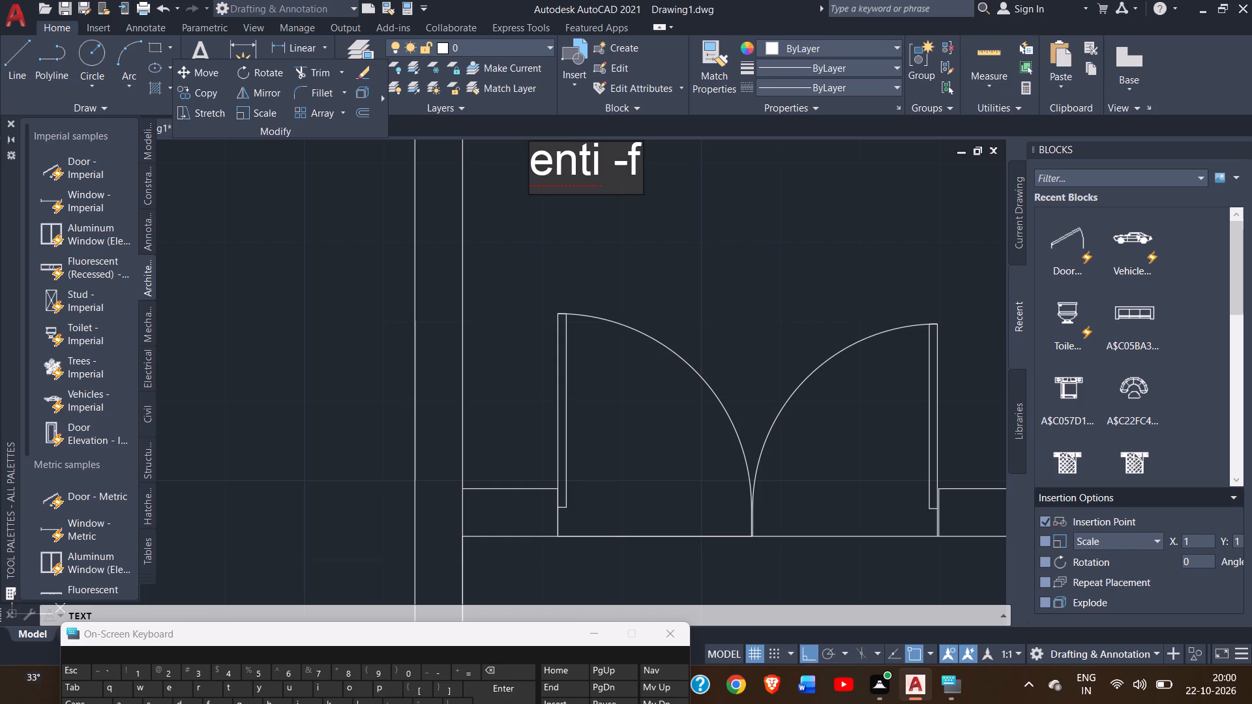
key("BackSpace")
key("BackSpace")
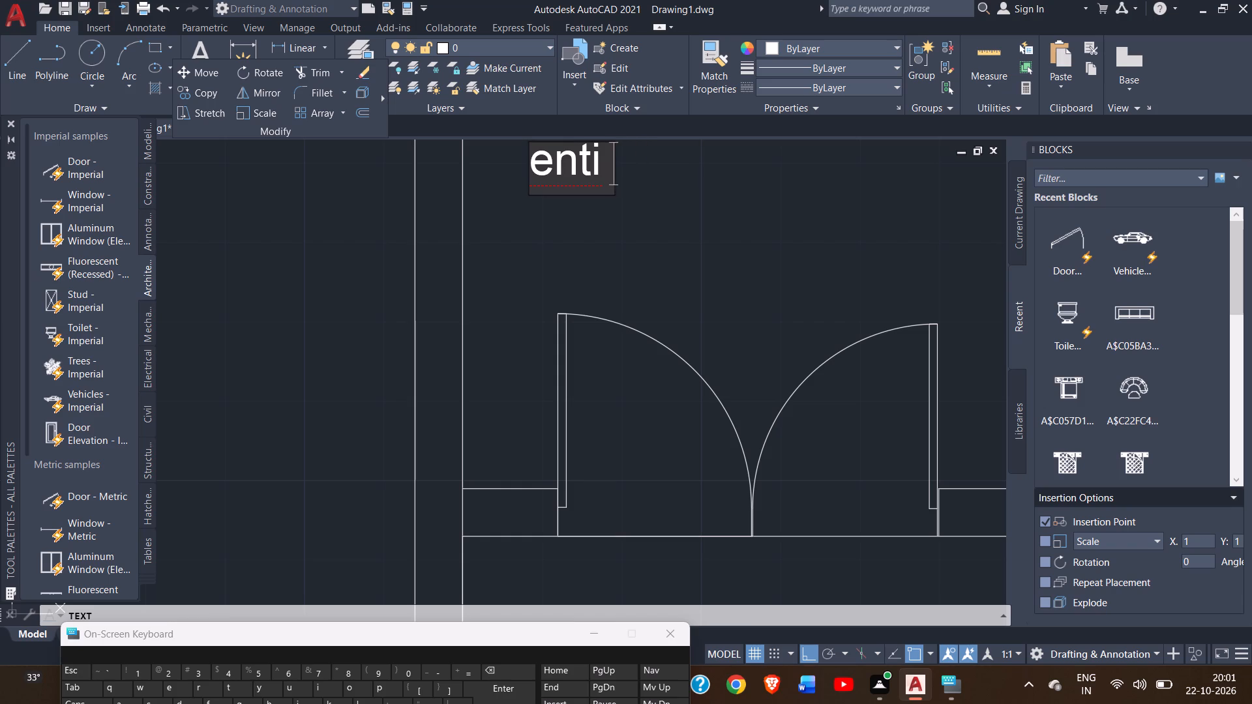
key("BackSpace")
key("BackSpace")
key("space")
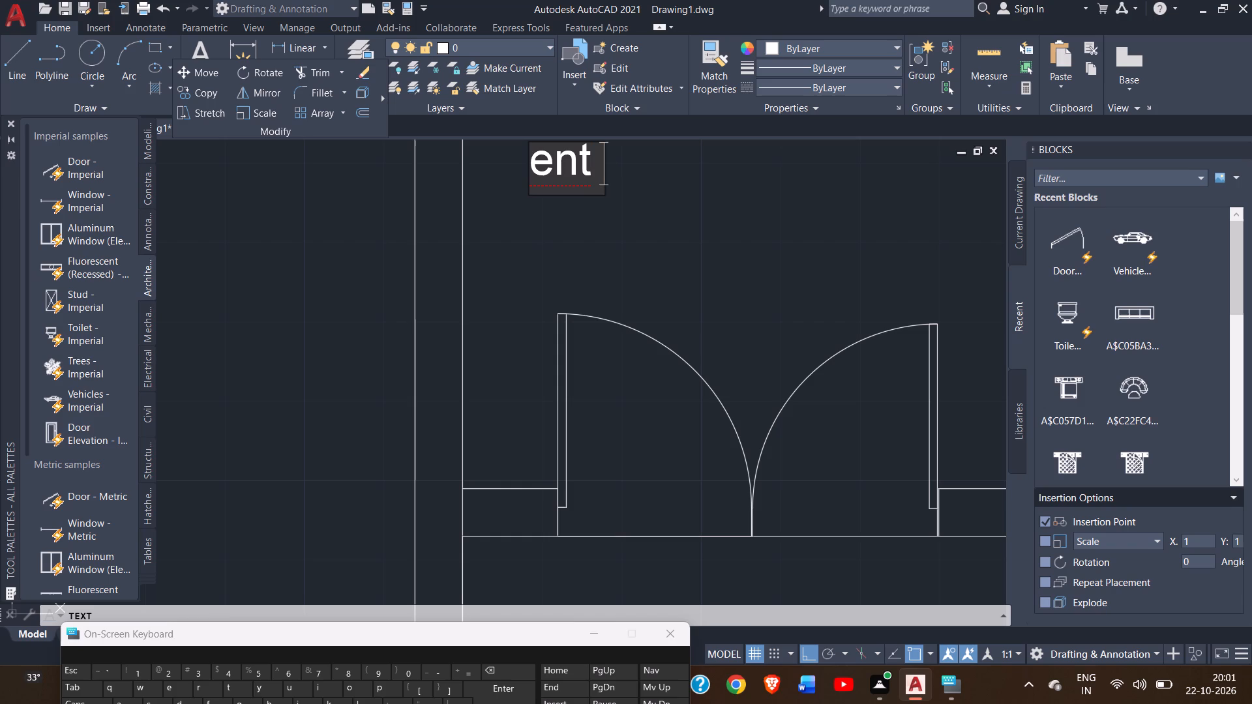
key("minus")
type("fo")
type("yer")
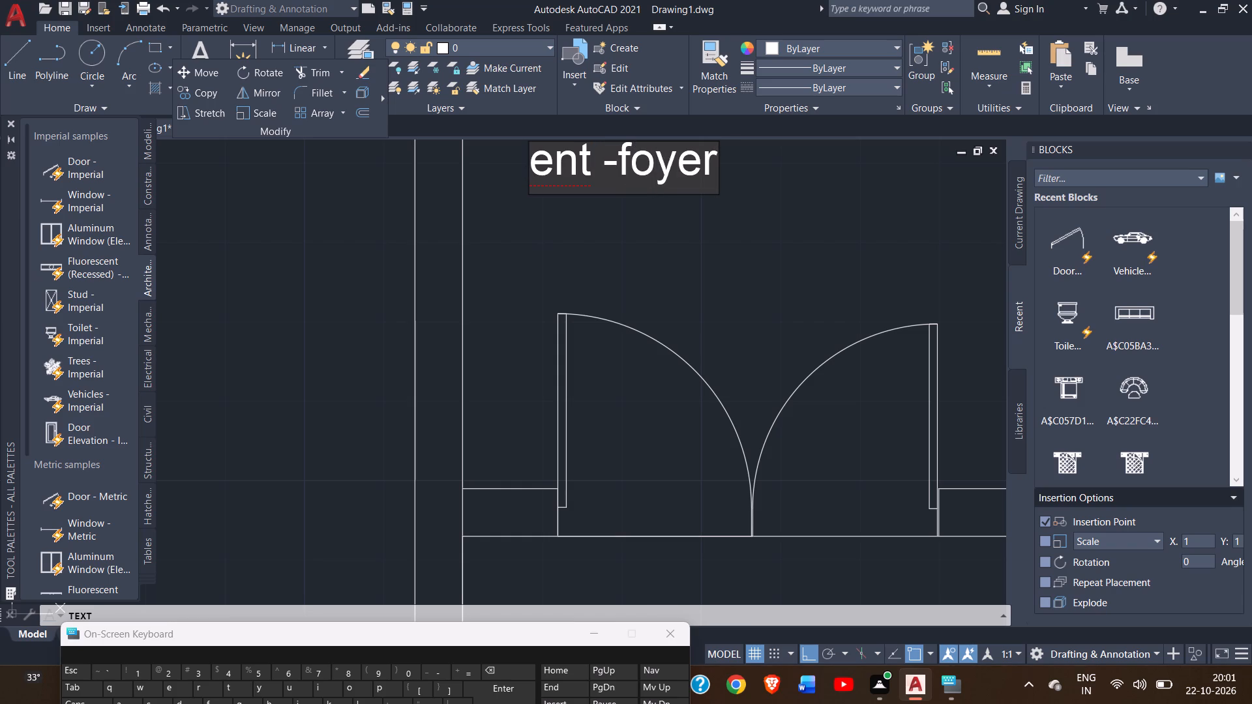
Add the size line 6' 0" x6' 0" beneath the "ent -foyer" label.
key("Return")
type("6' 0")
key("shift+quotedbl")
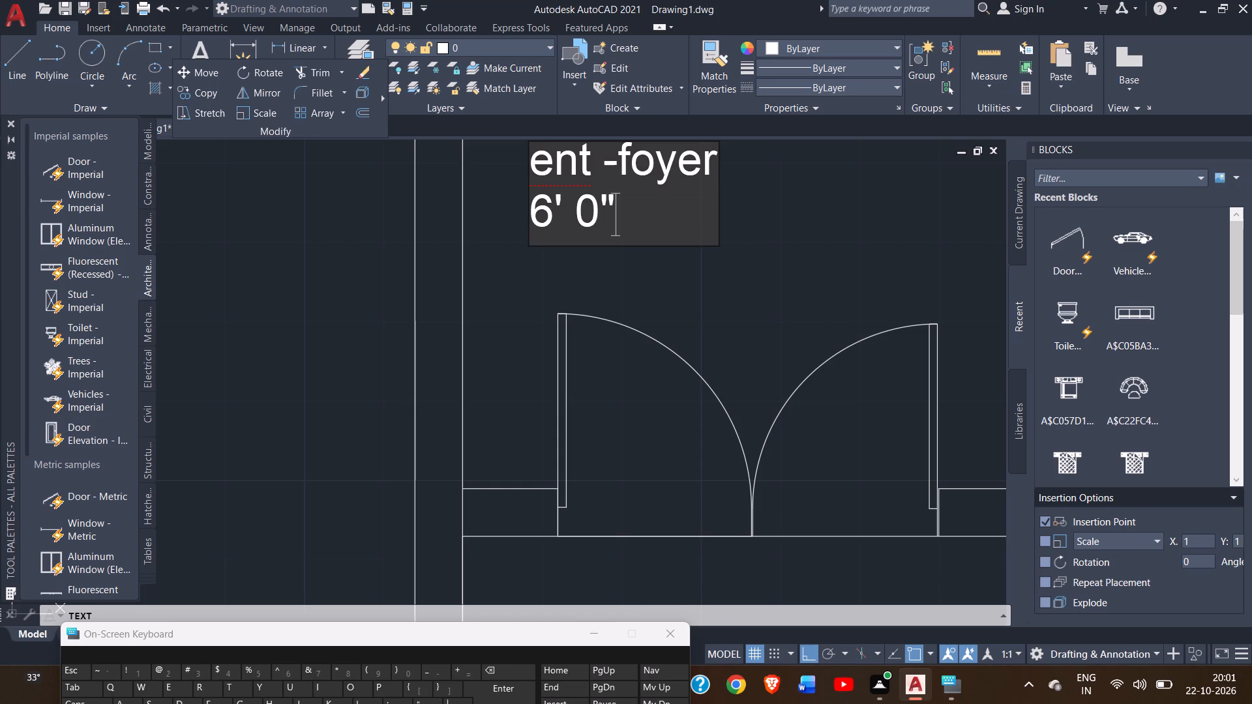
key("space")
key("x")
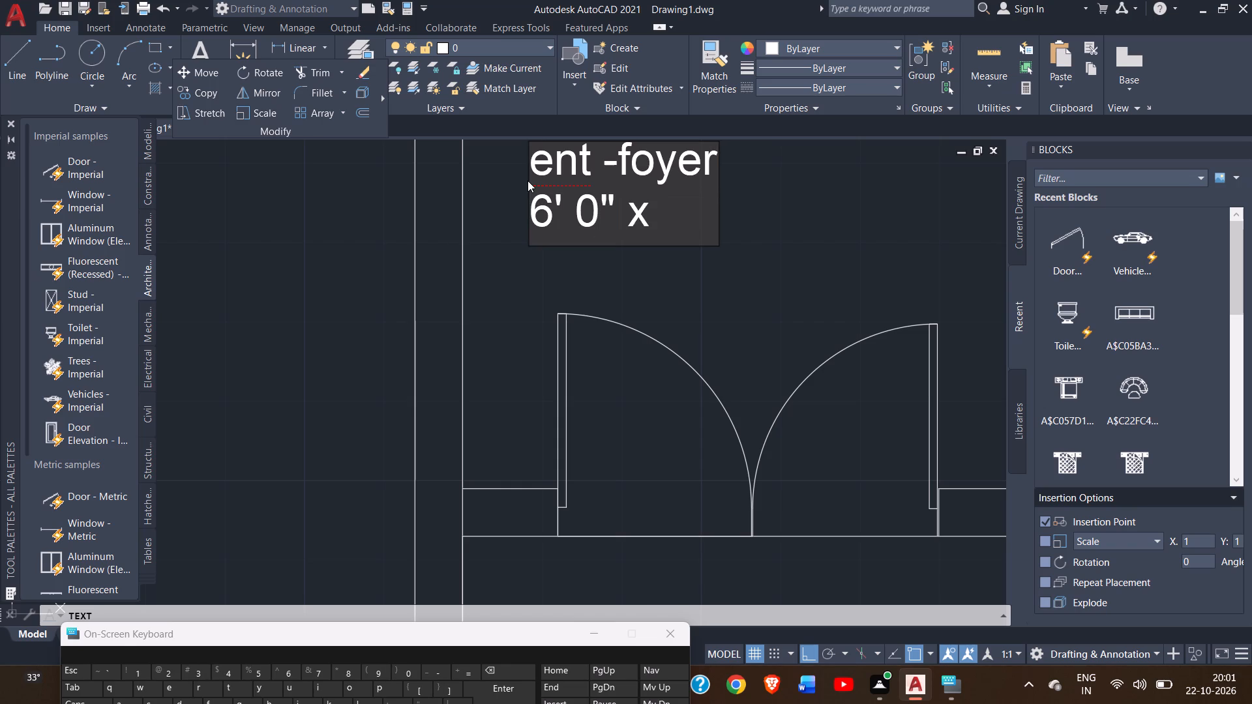
type("6'")
key("space")
key("0")
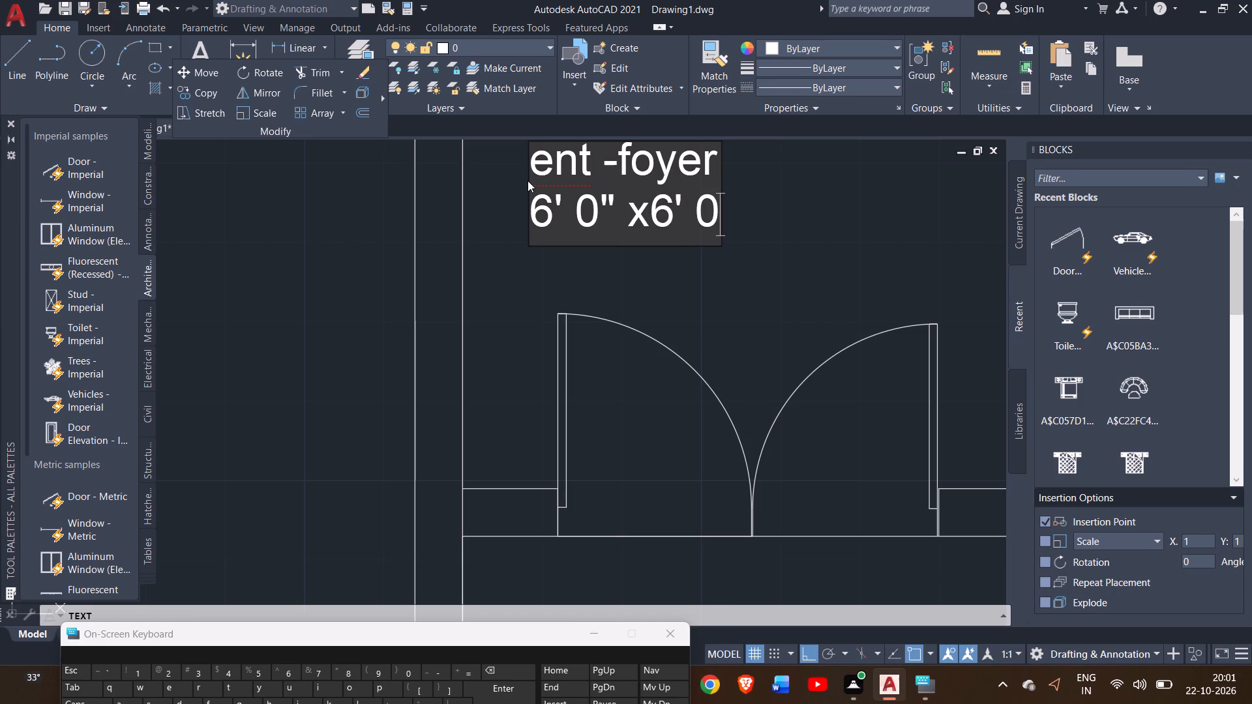
key("shift+quotedbl")
Label the room east of the entrance foyer "kitchen", with the size line 10' 0" x8' 0" beneath.
scroll(528, 181, "down", 2, "ctrl")
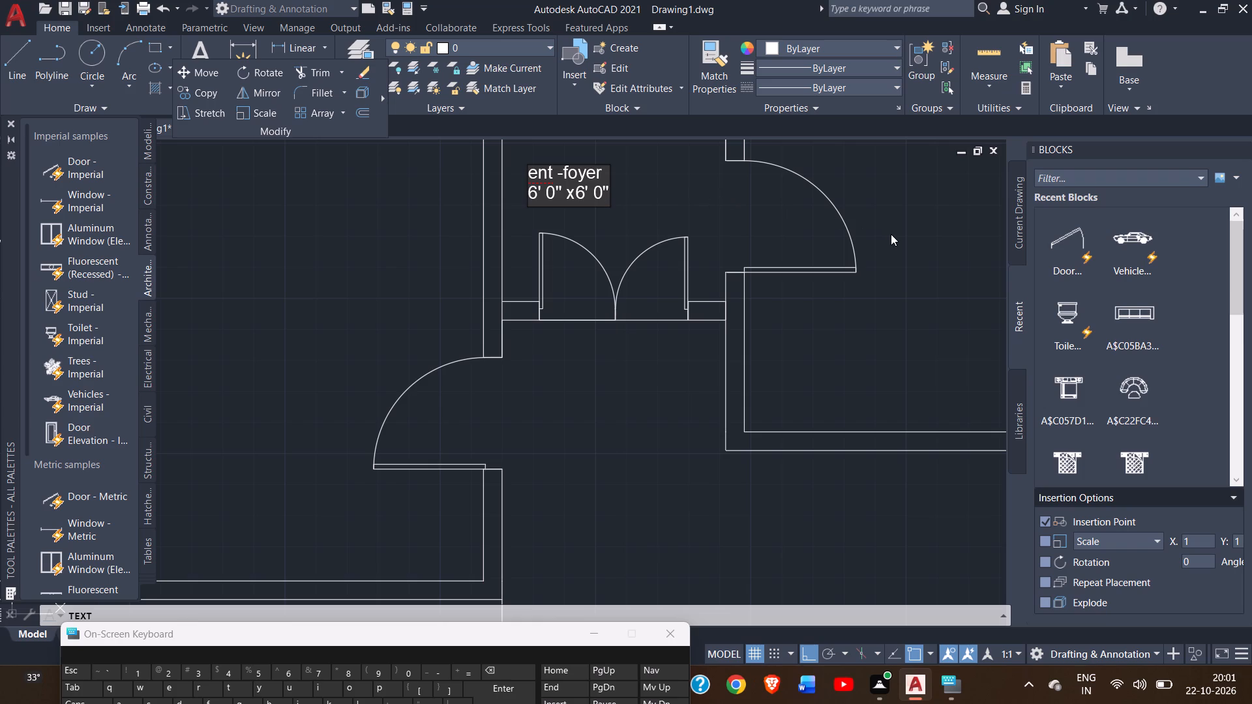
scroll(891, 234, "down", 3, "ctrl")
scroll(908, 240, "up", 4, "ctrl")
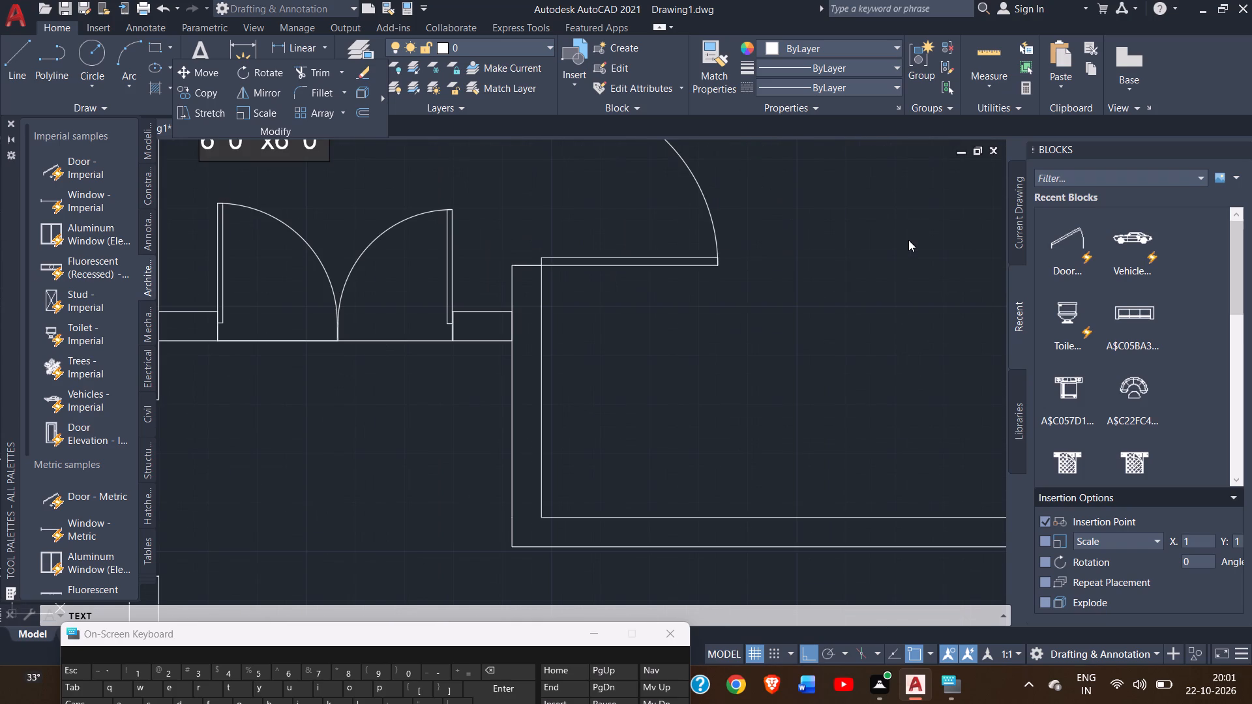
left_click(837, 251)
type("kitchen")
key("Return")
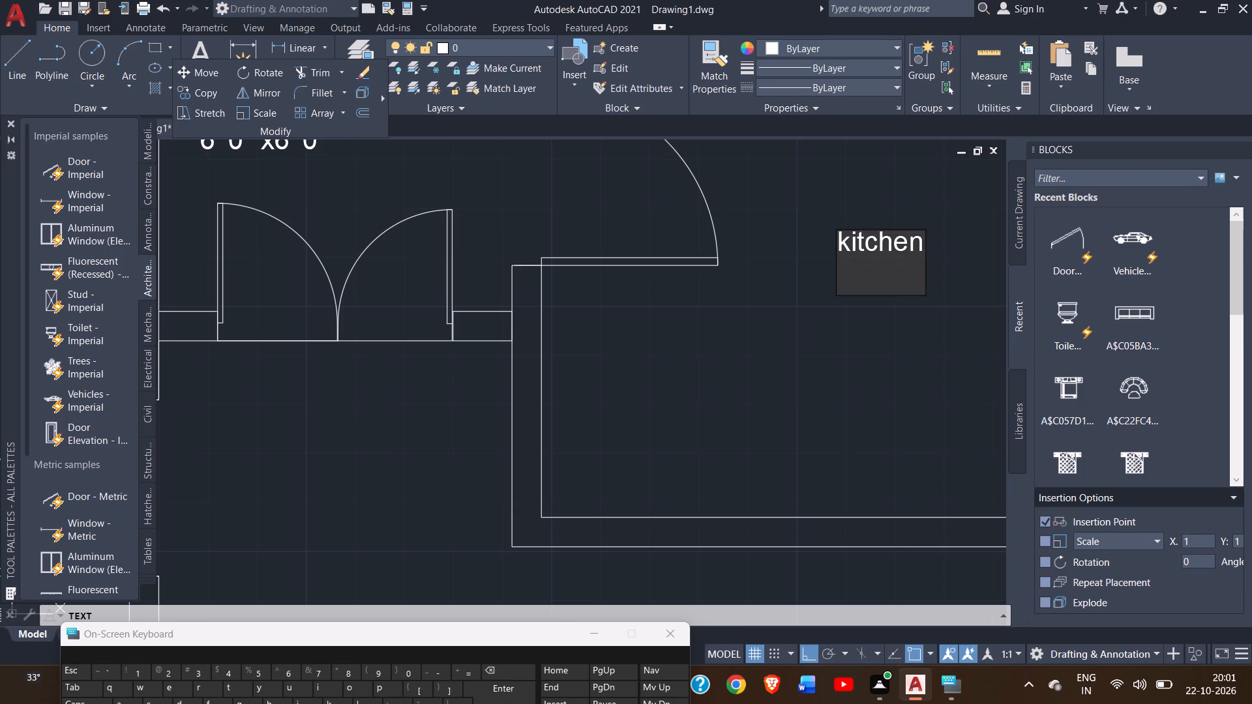
type("10' 0")
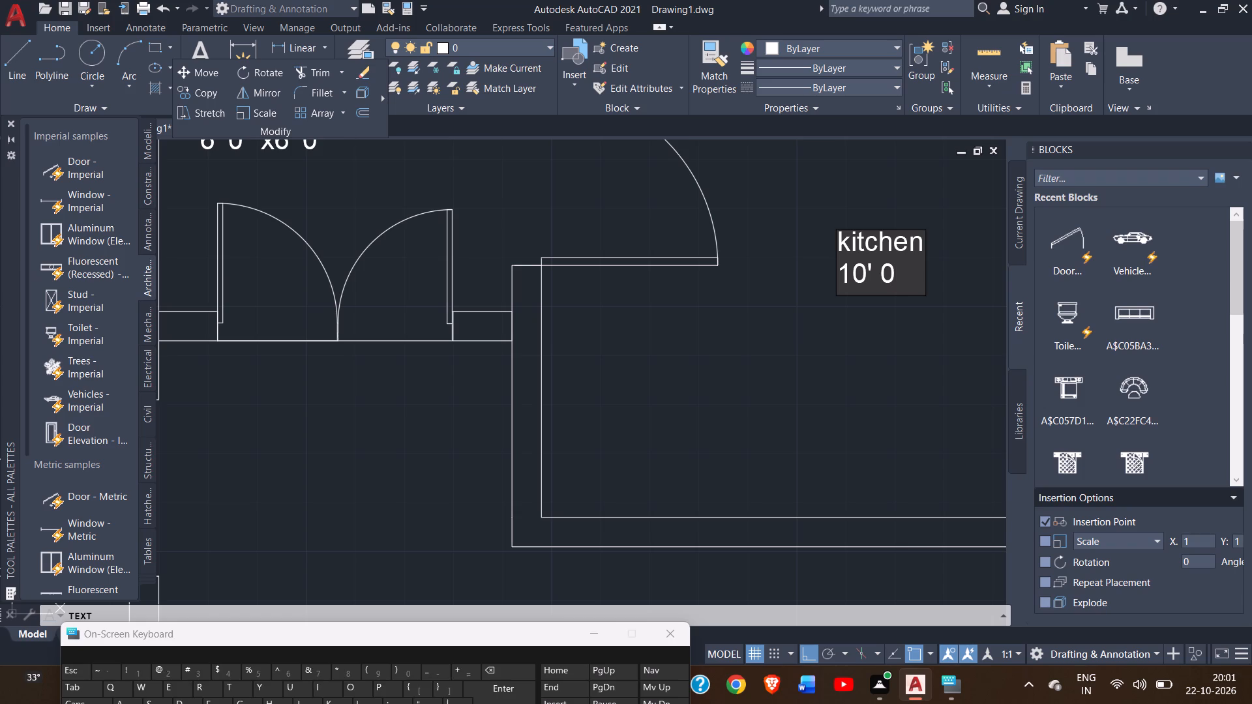
type("\" x")
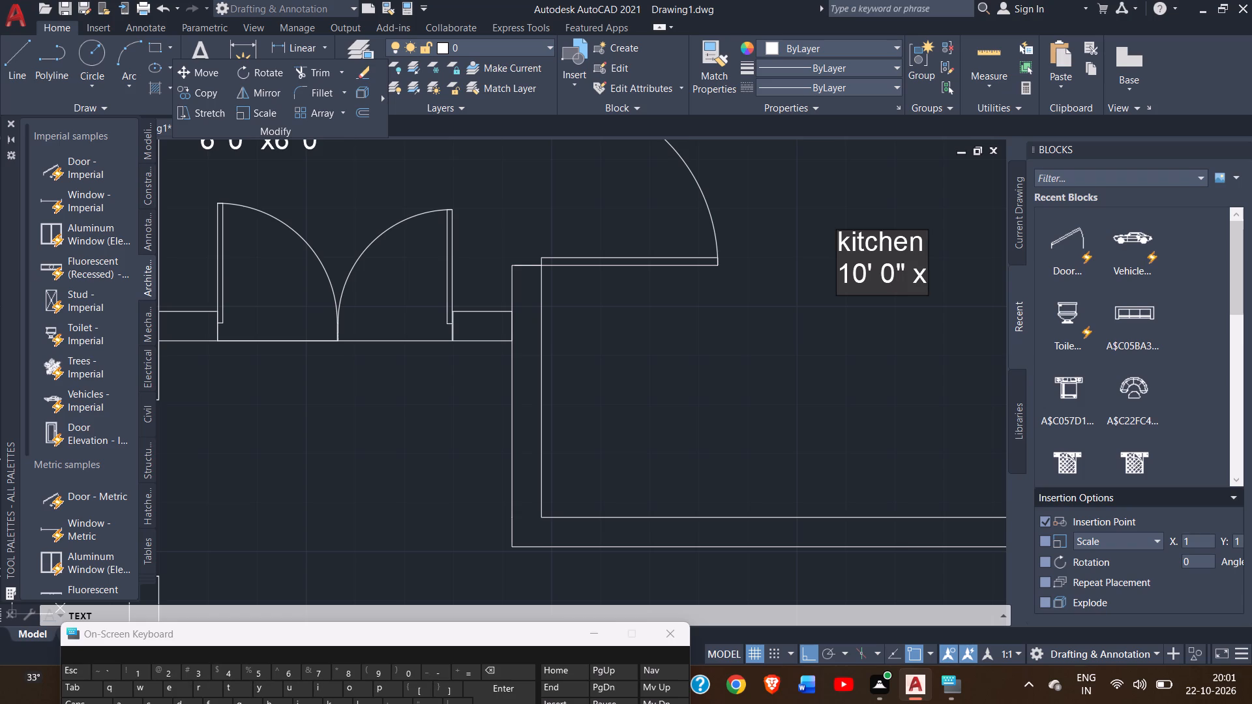
type("8' 0")
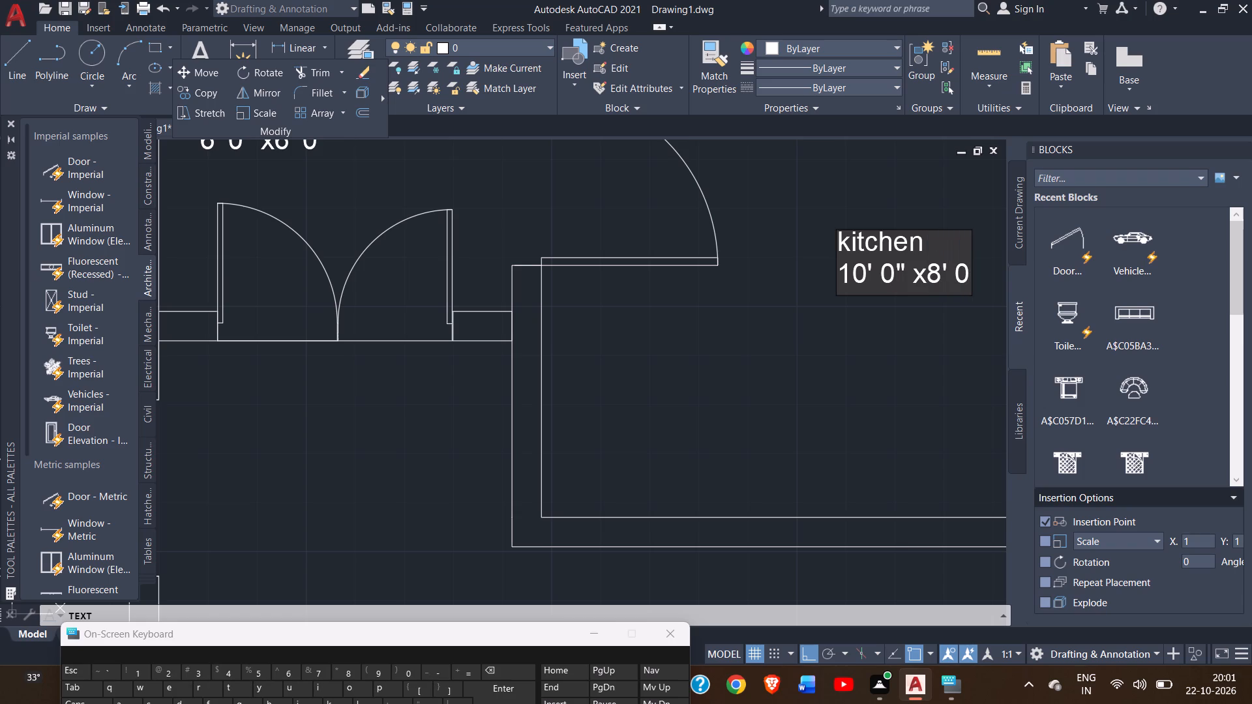
key("shift+quotedbl")
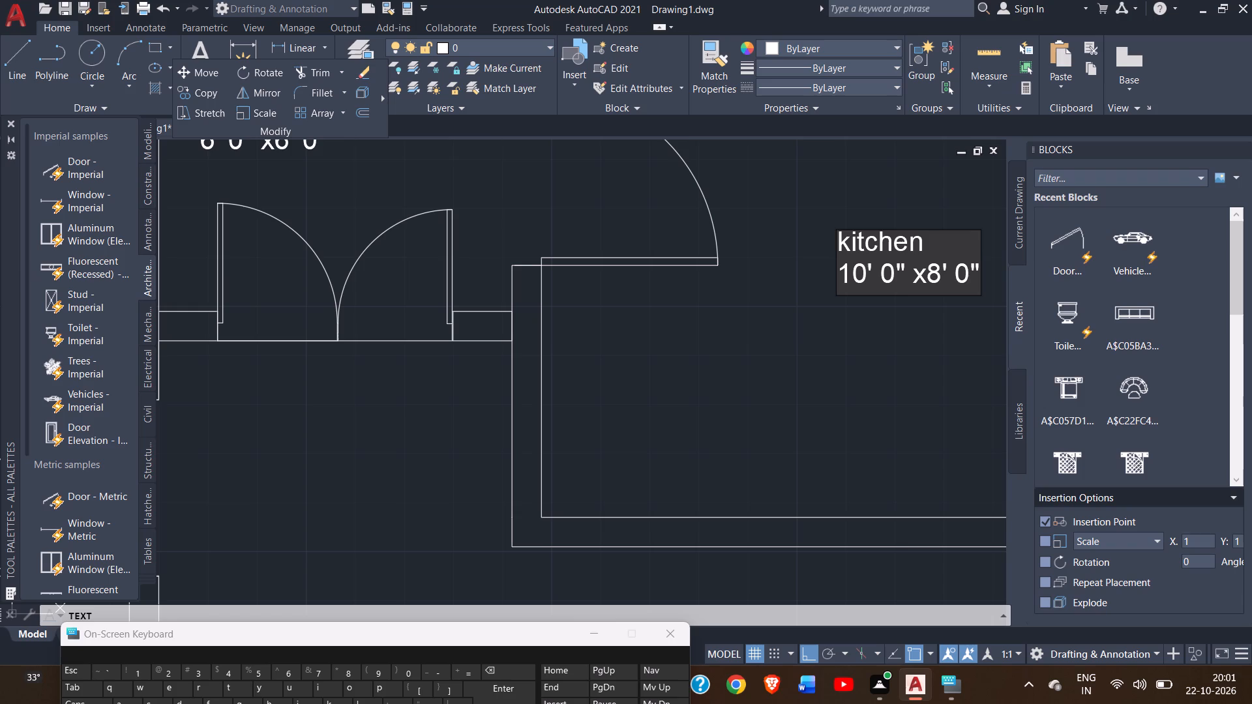
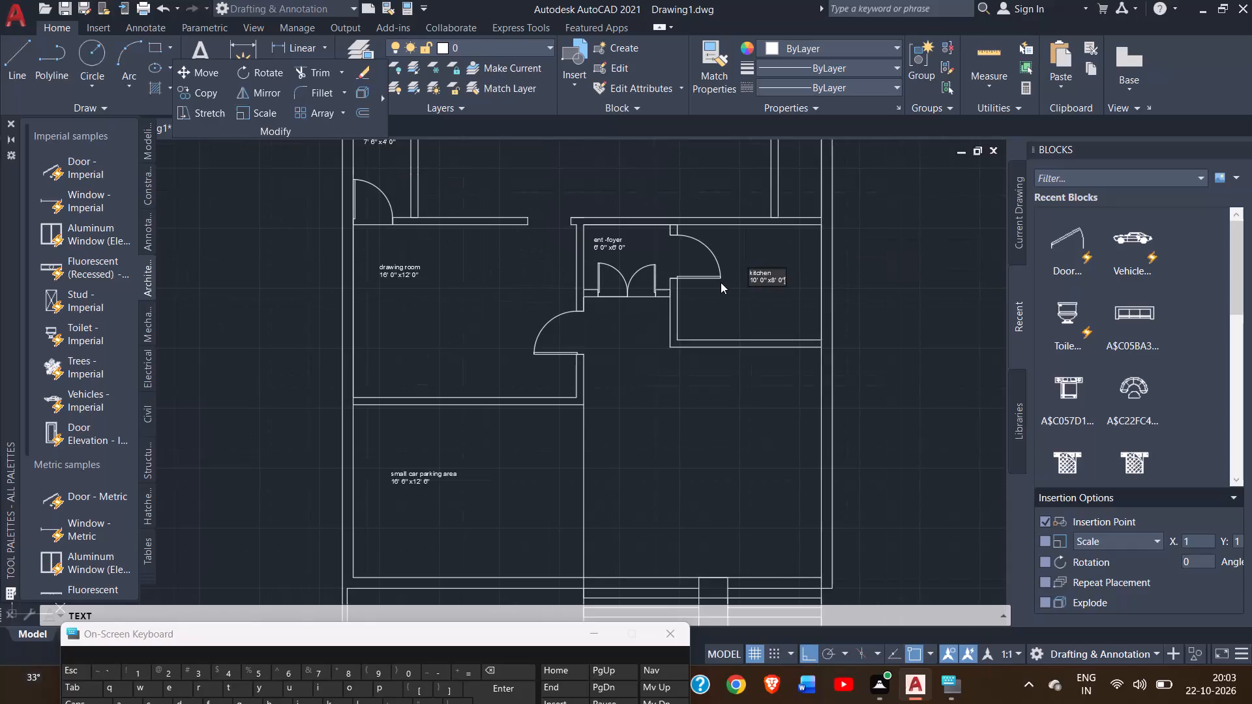
Label the open area south of the kitchen and entrance doors "car porch", with the size line 16' 6" x16' 6" beneath.
left_click(626, 497)
left_click(635, 430)
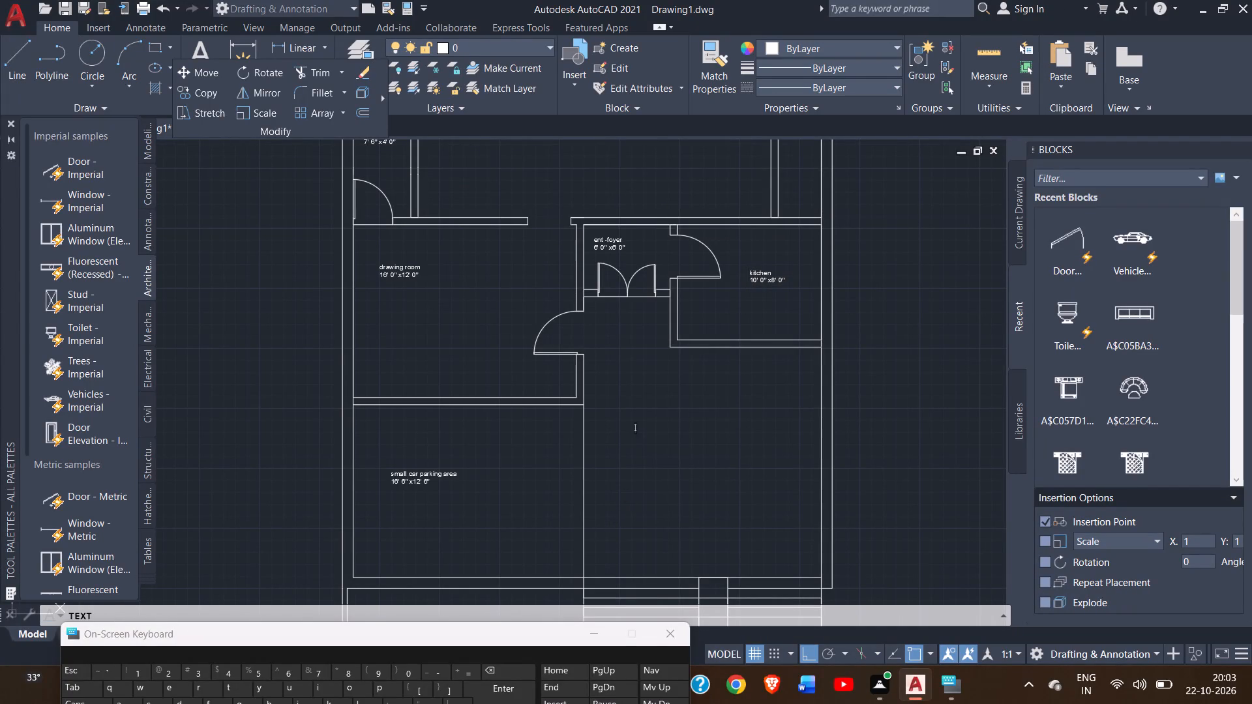
type("car")
key("space")
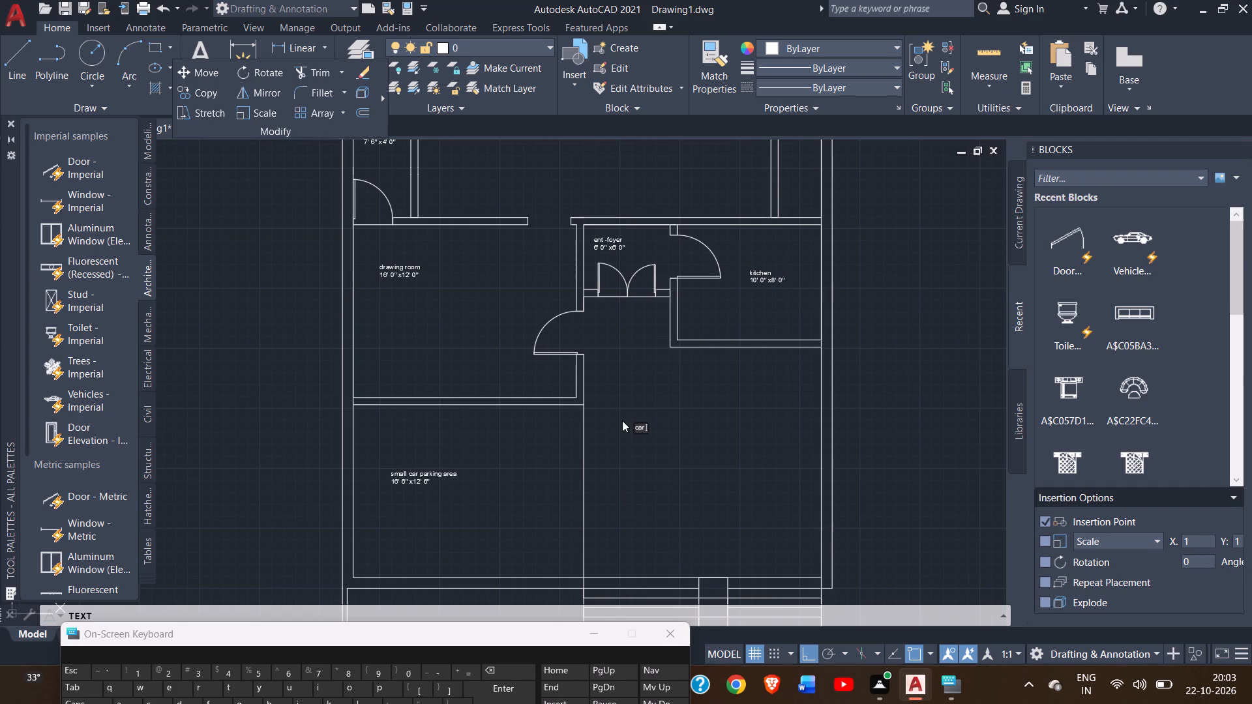
type("po")
key("r")
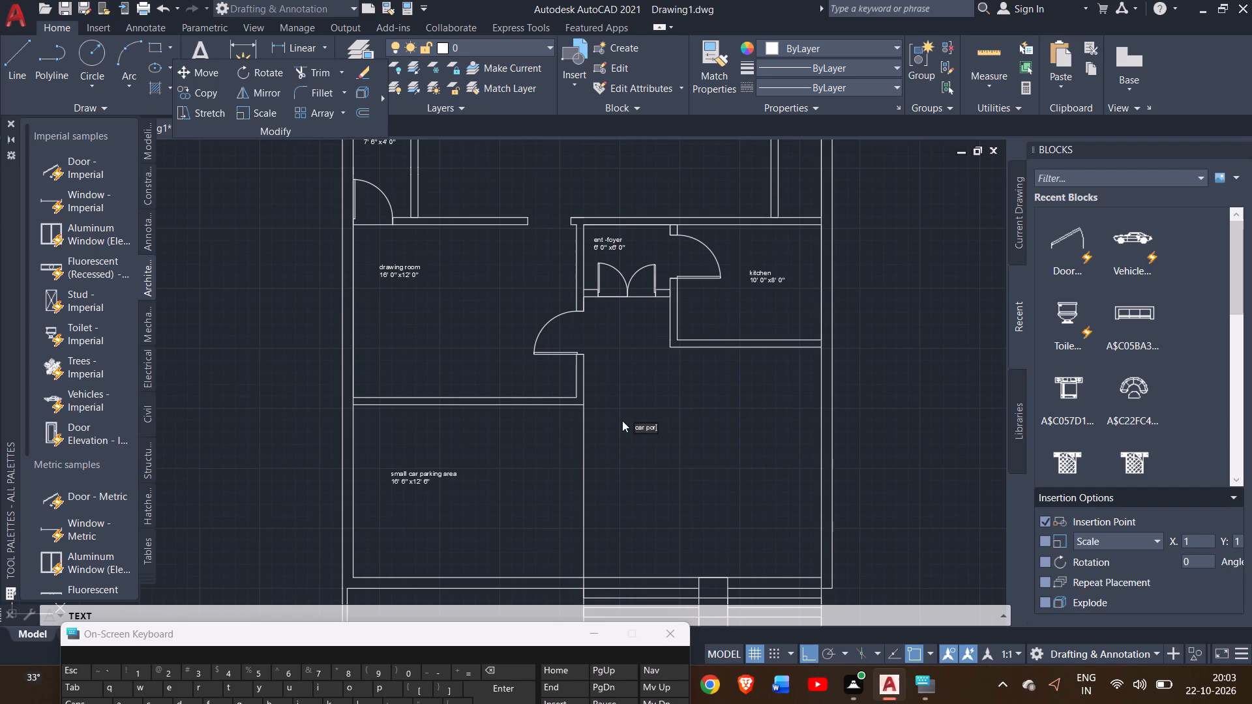
type("ch")
scroll(664, 437, "up", 2, "ctrl")
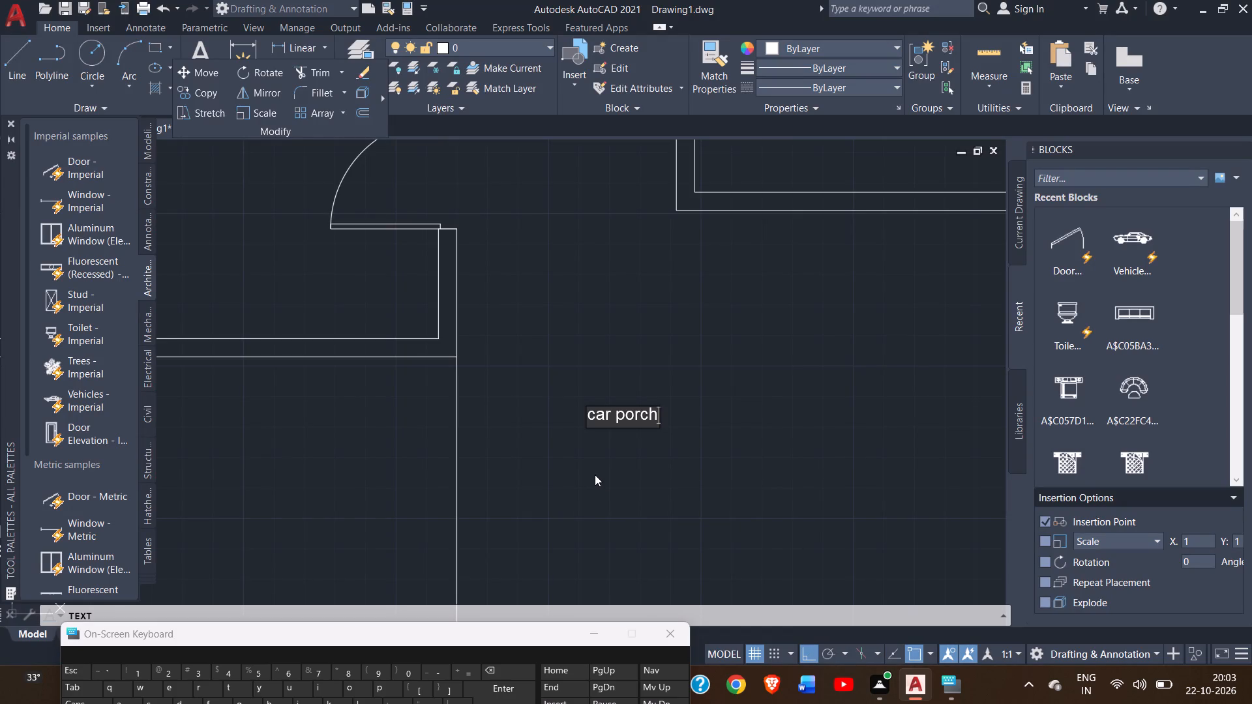
key("Return")
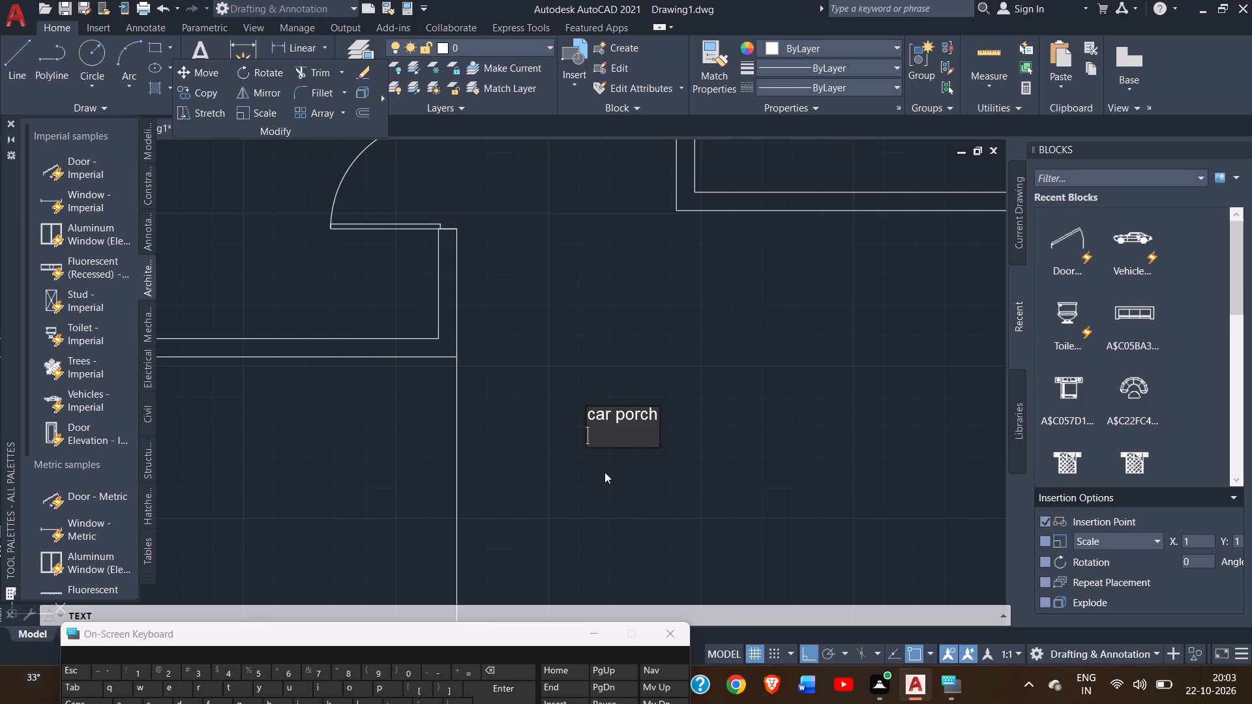
type("16' 6")
type("\" x")
type("16' 6")
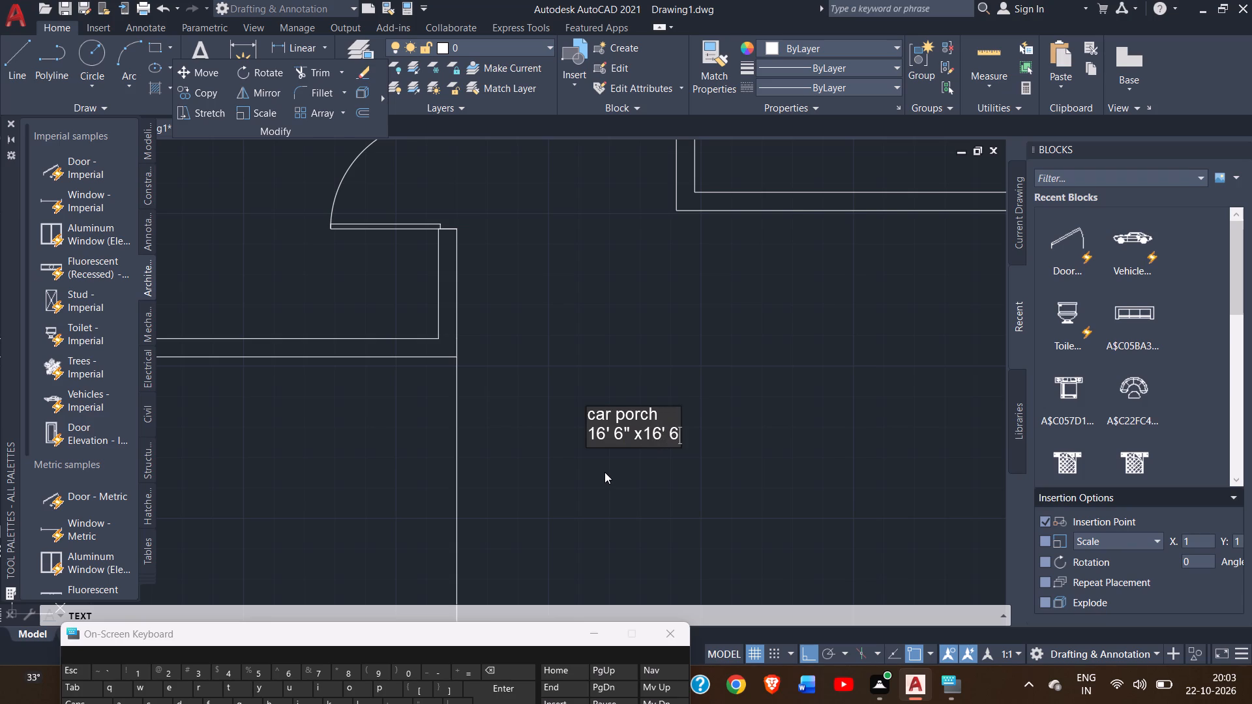
key("shift+quotedbl")
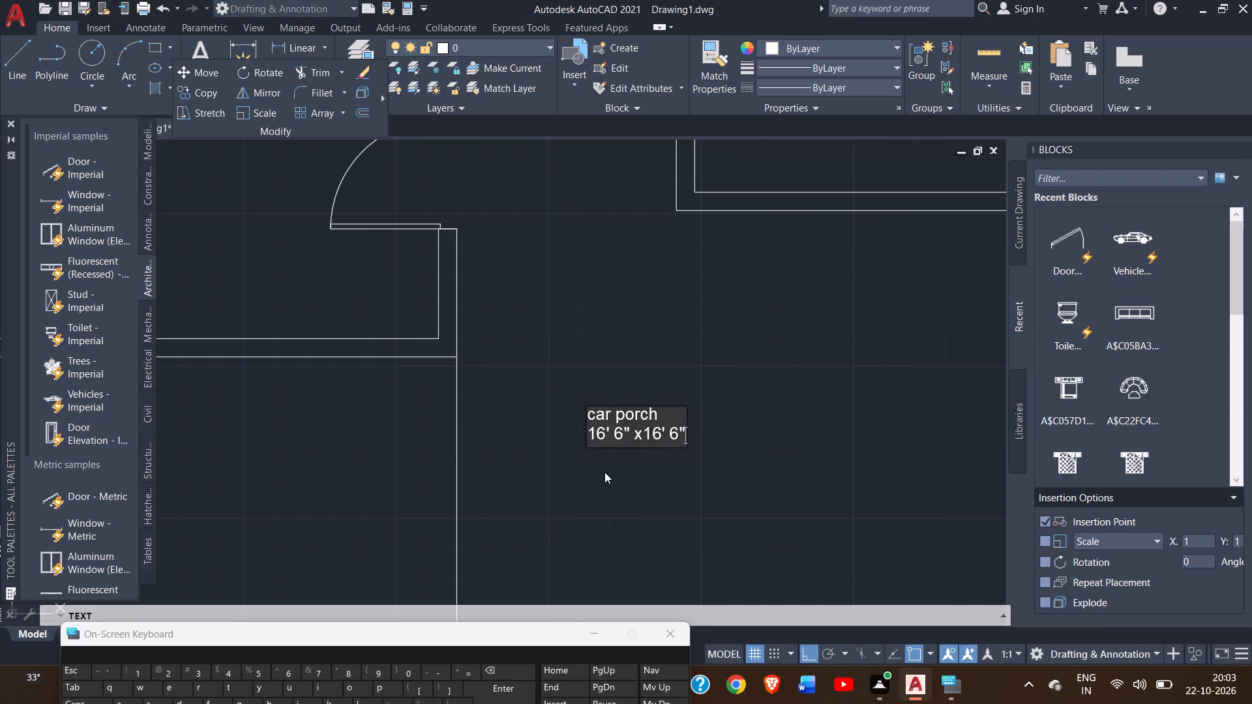
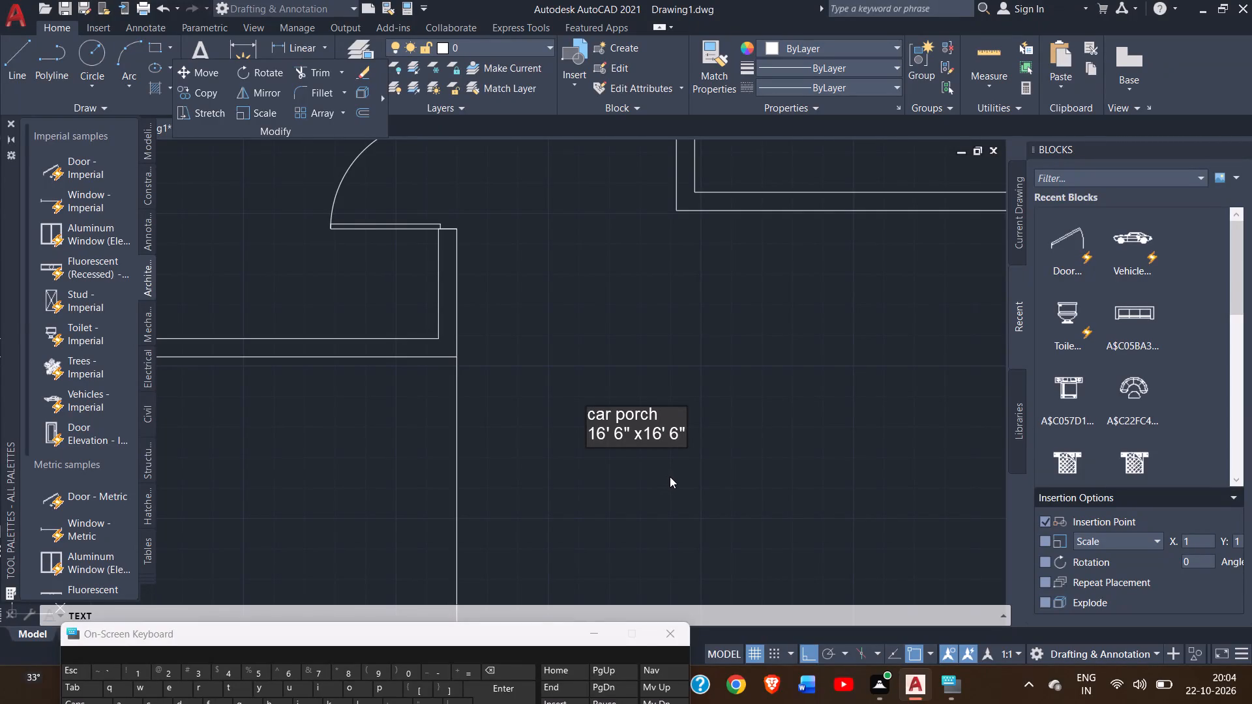
Finish the car porch label and exit the Text command without adding another label.
scroll(670, 477, "down", 2, "ctrl")
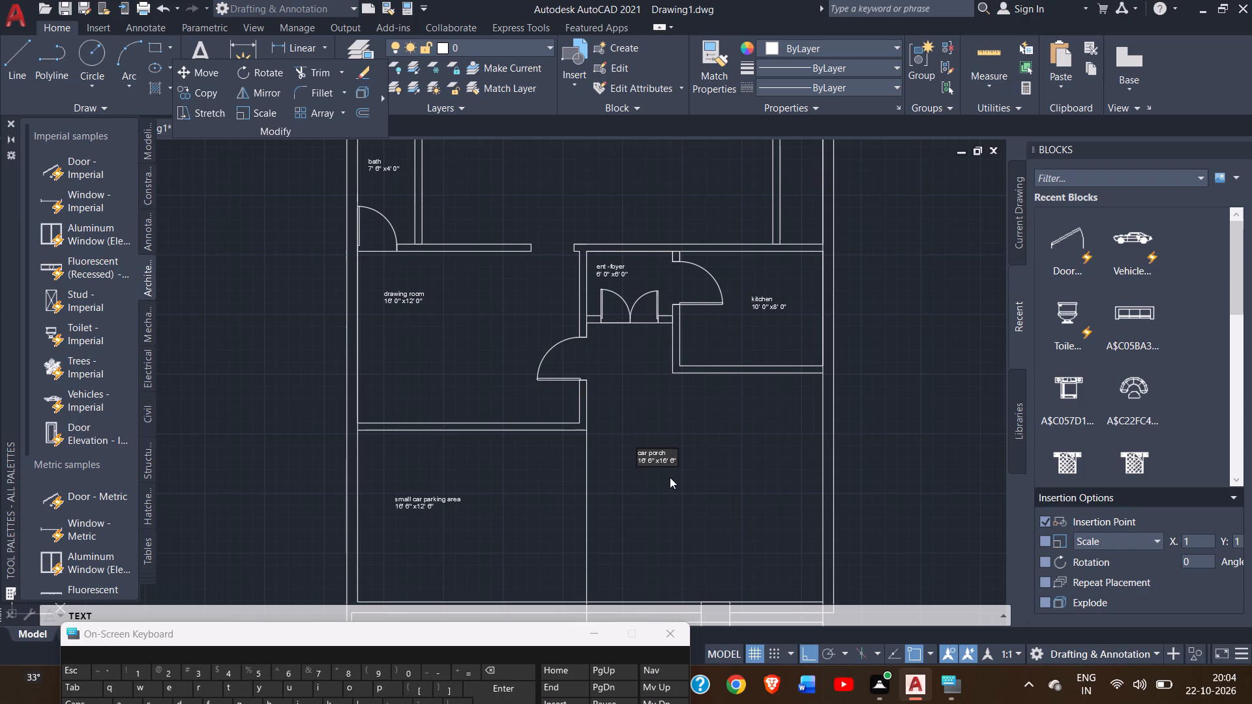
scroll(577, 417, "down", 2, "ctrl")
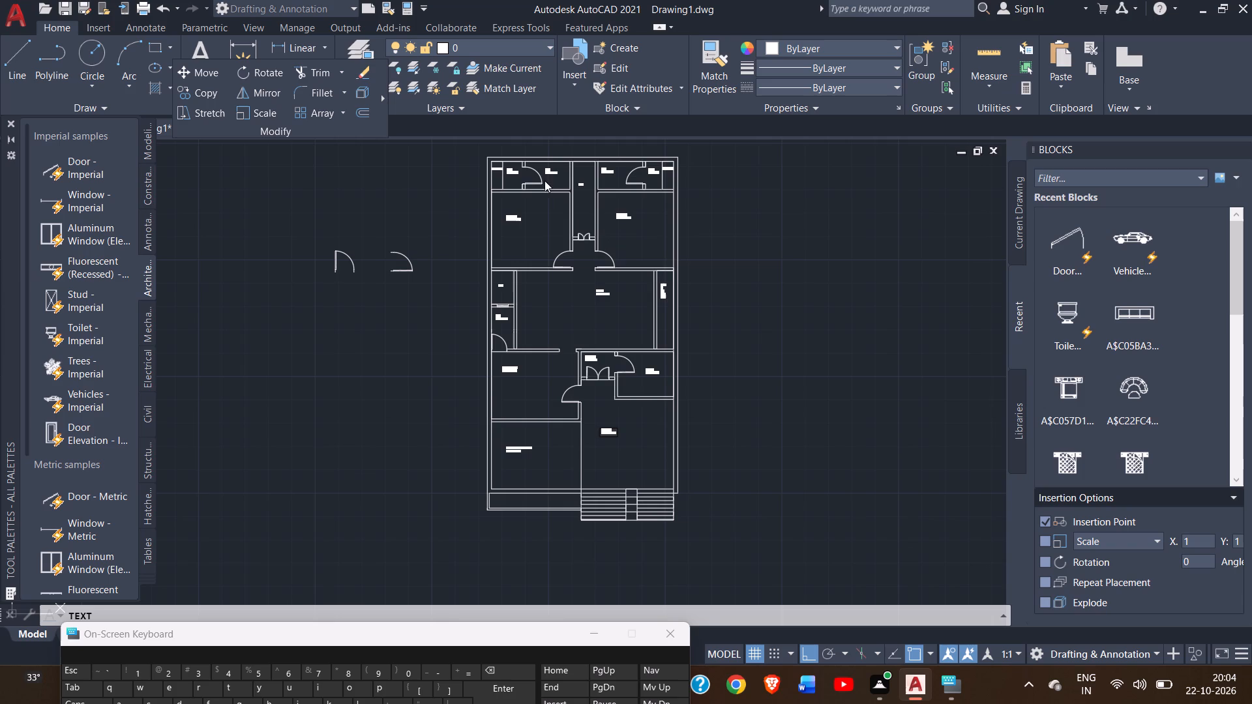
scroll(493, 150, "up", 3, "ctrl")
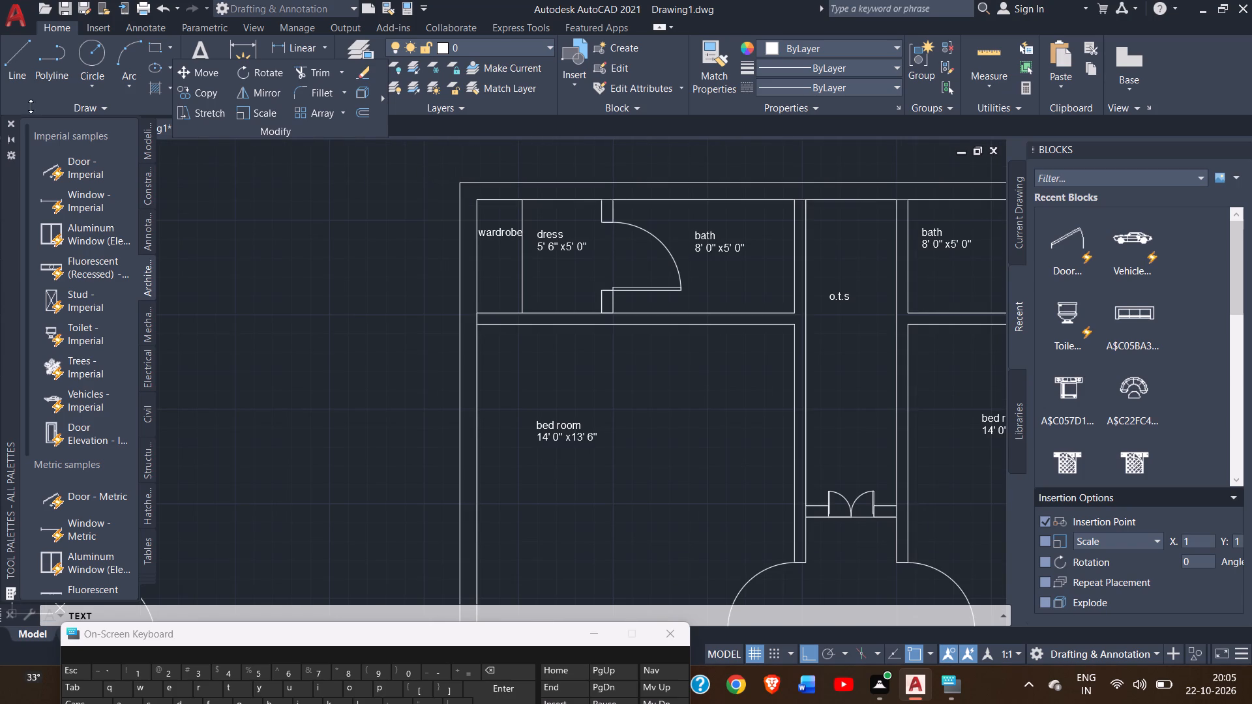
right_click(234, 220)
left_click(213, 196)
scroll(640, 414, "down", 2, "ctrl")
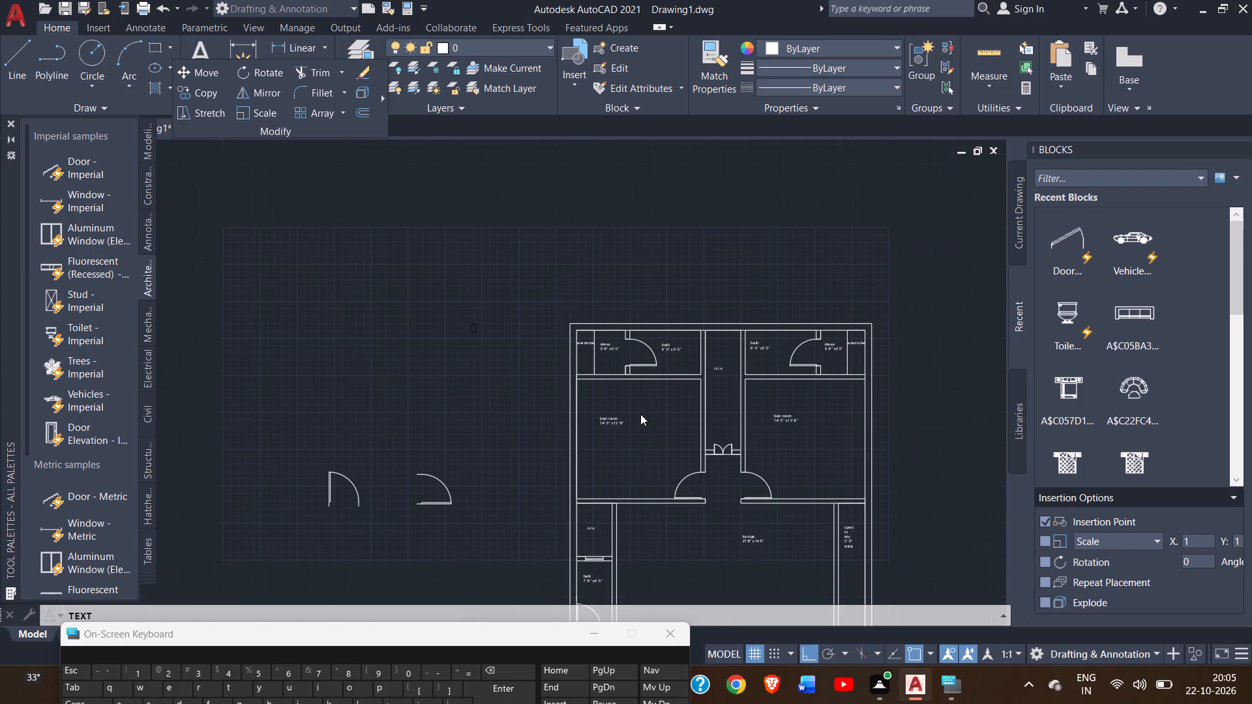
scroll(640, 414, "up", 2, "ctrl")
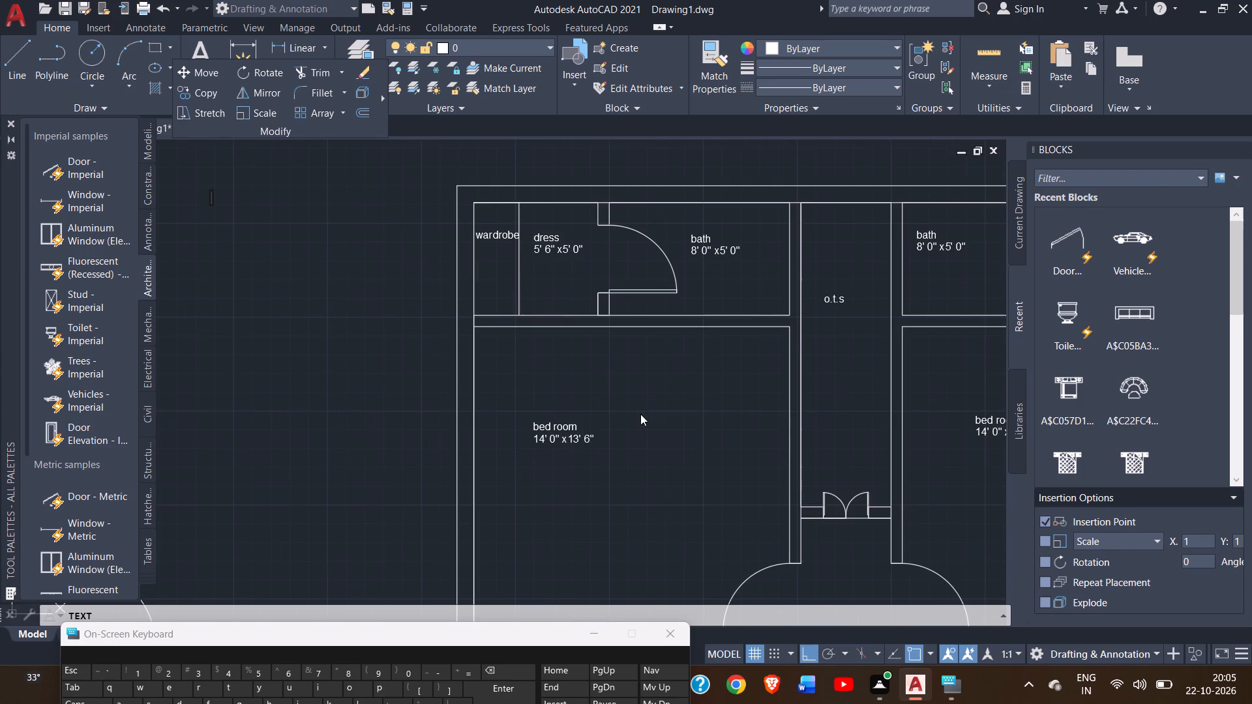
right_click(385, 354)
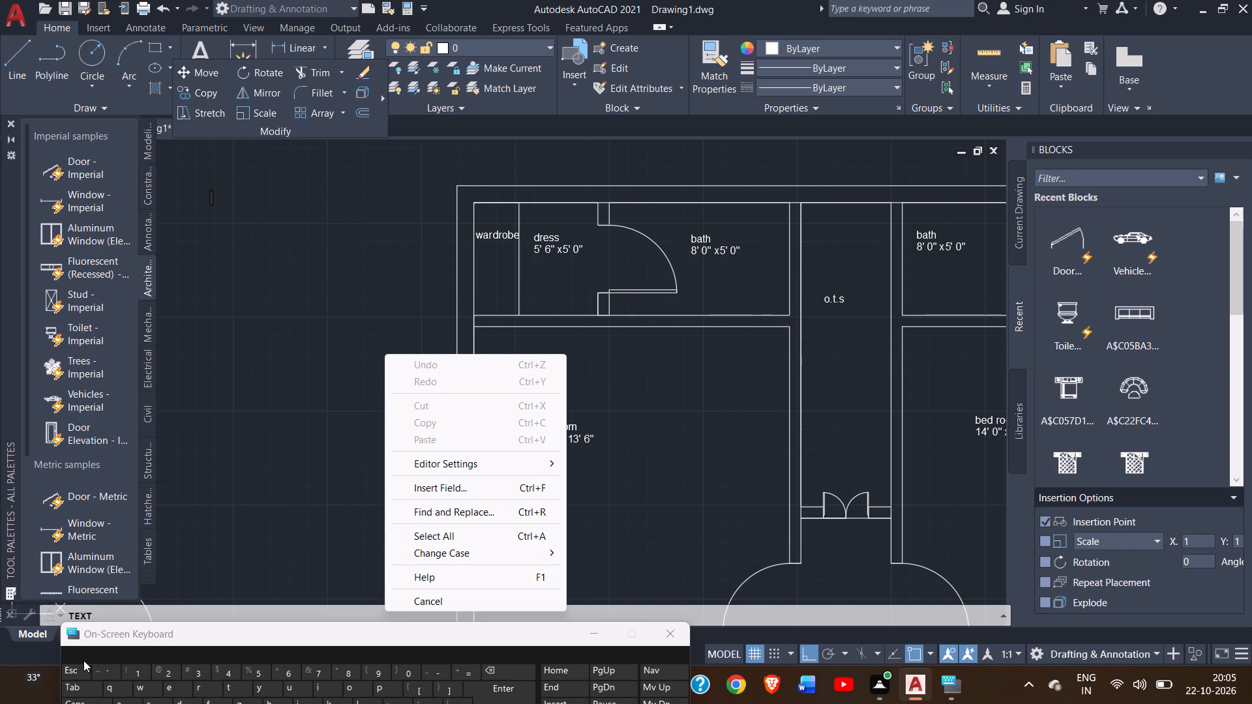
key("Escape")
key("Escape")
key("Escape")
key("Escape")
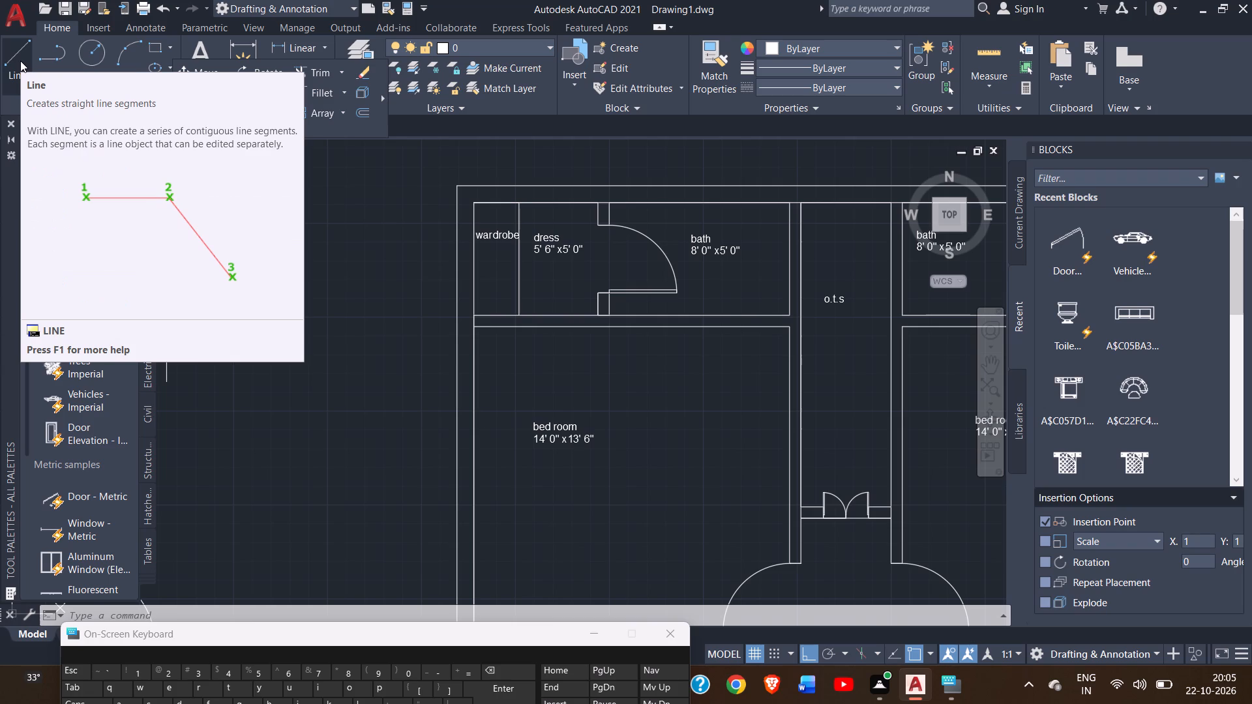
Draw lines outlining a rectangular wall section at the plan's north-west outer corner, as wide as the west wall and ending beside the wardrobe label.
left_click(20, 61)
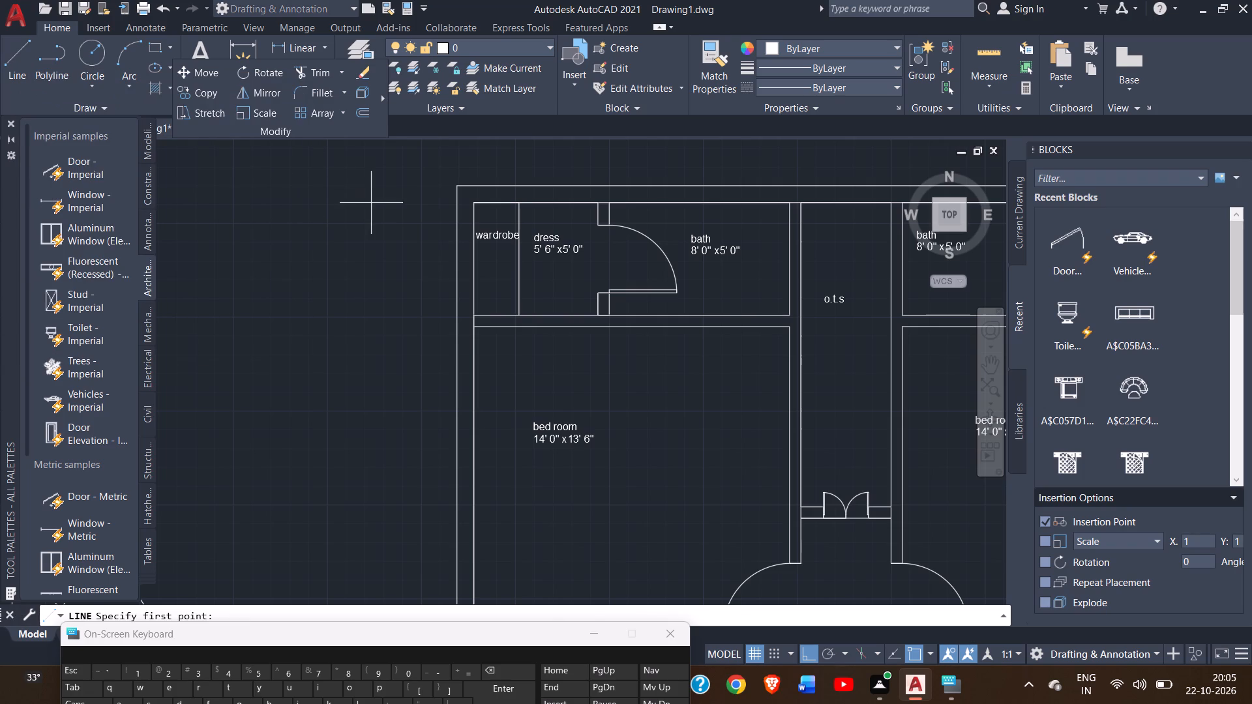
left_click_drag(456, 186, 479, 186)
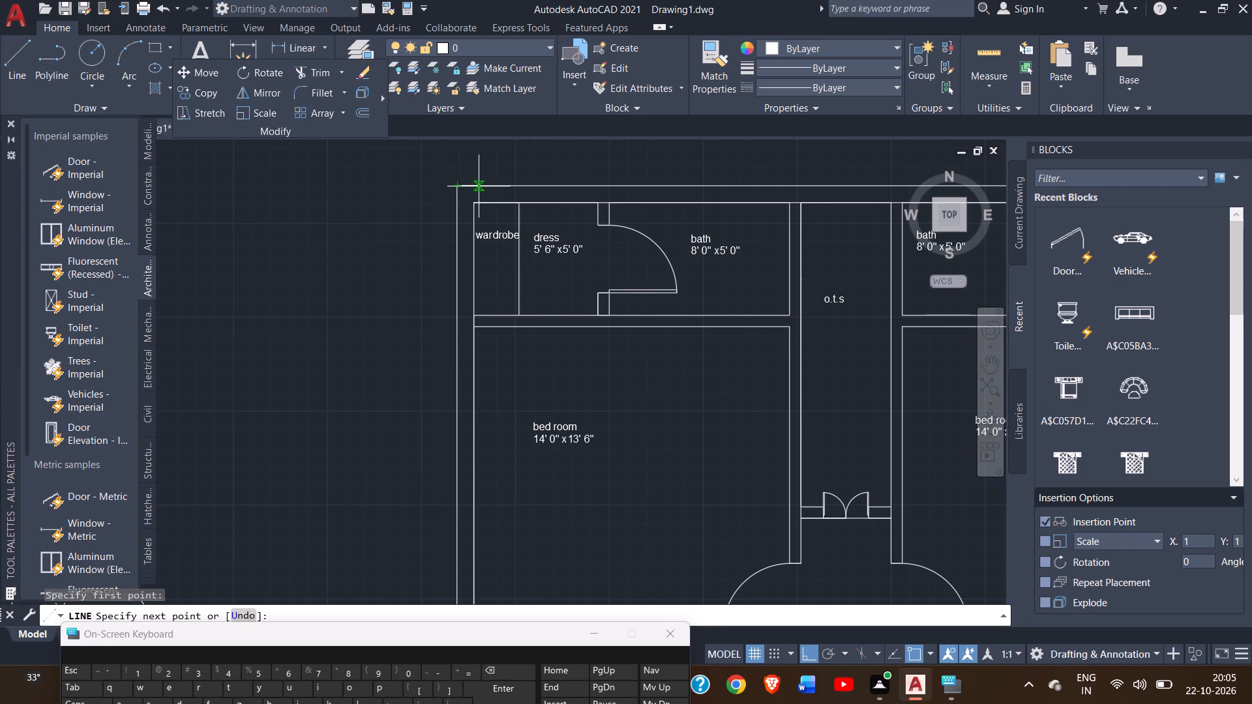
left_click_drag(479, 186, 479, 187)
left_click_drag(473, 186, 469, 231)
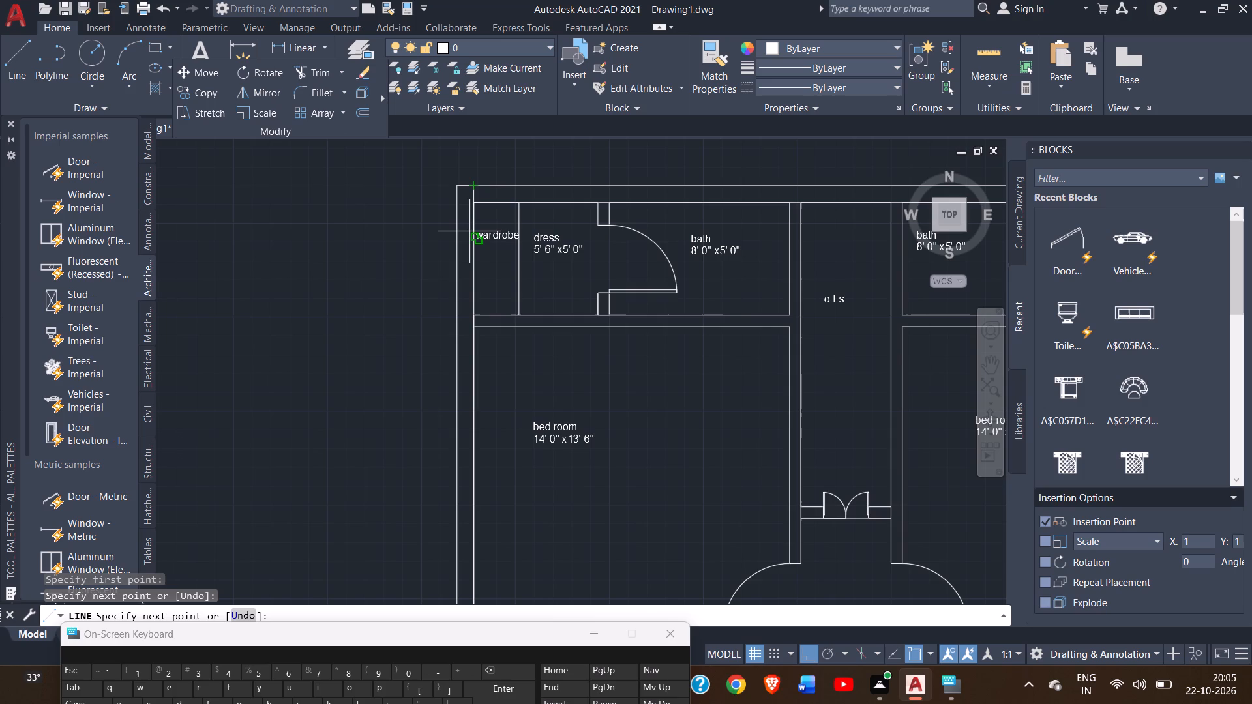
scroll(463, 229, "up", 2, "ctrl")
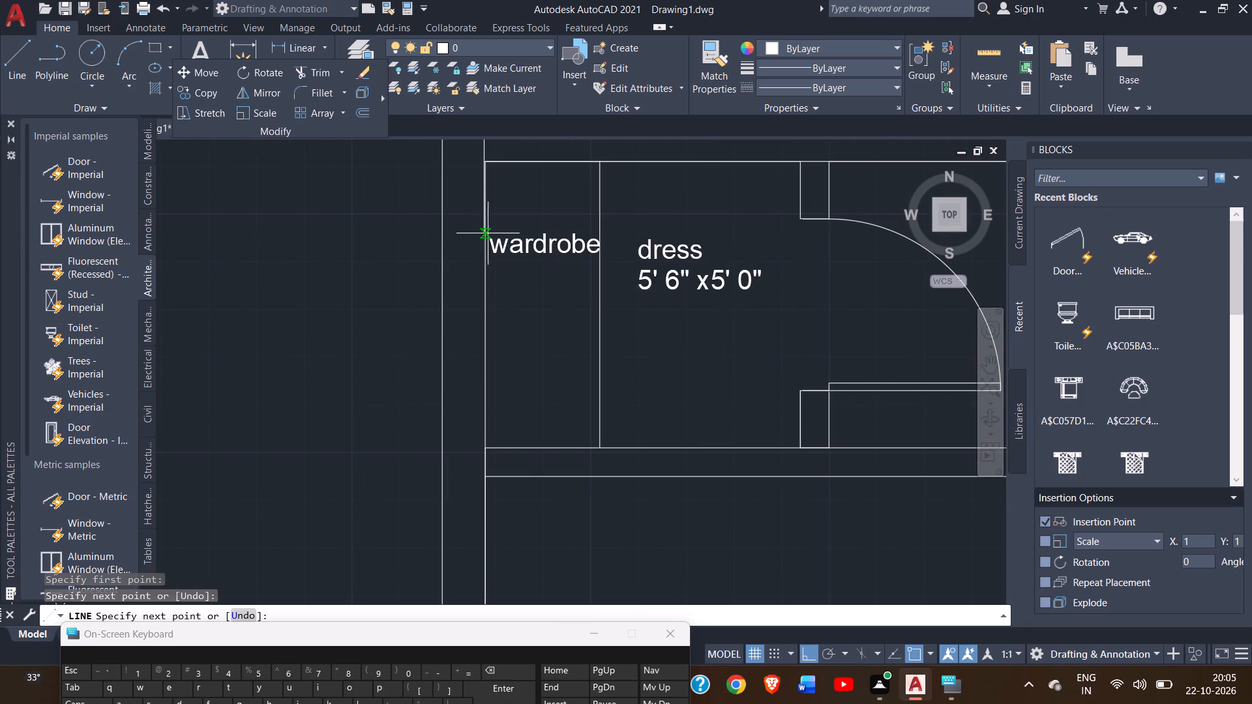
left_click(485, 234)
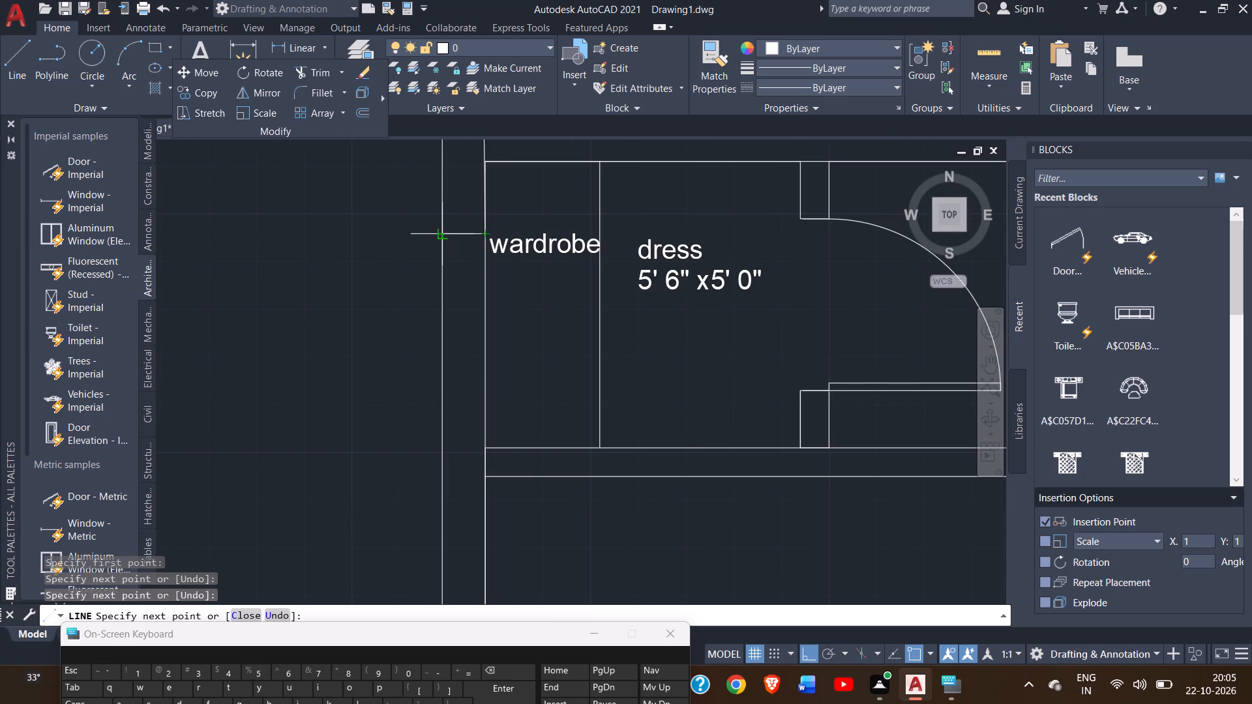
left_click(441, 234)
right_click(410, 232)
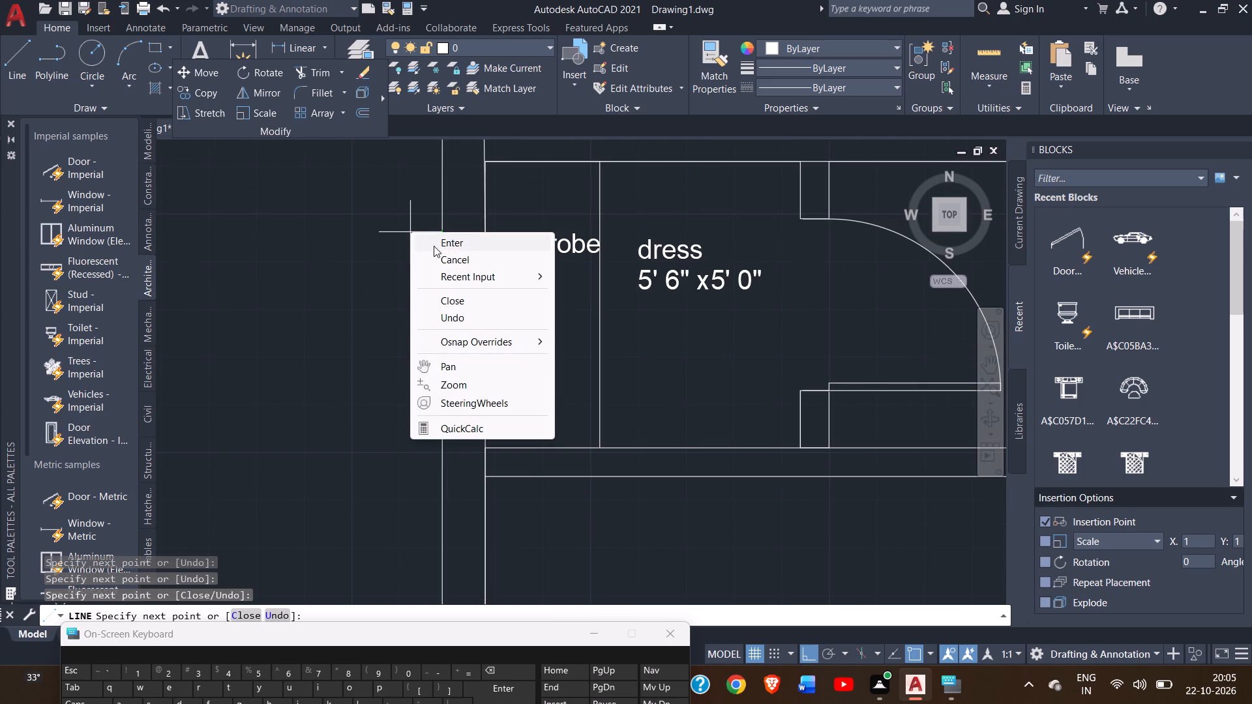
left_click(434, 246)
Draw a rectangle across the west wall's thickness, running about 1'-10" south from the north face of the dress/bed room partition.
scroll(434, 246, "down", 1, "ctrl")
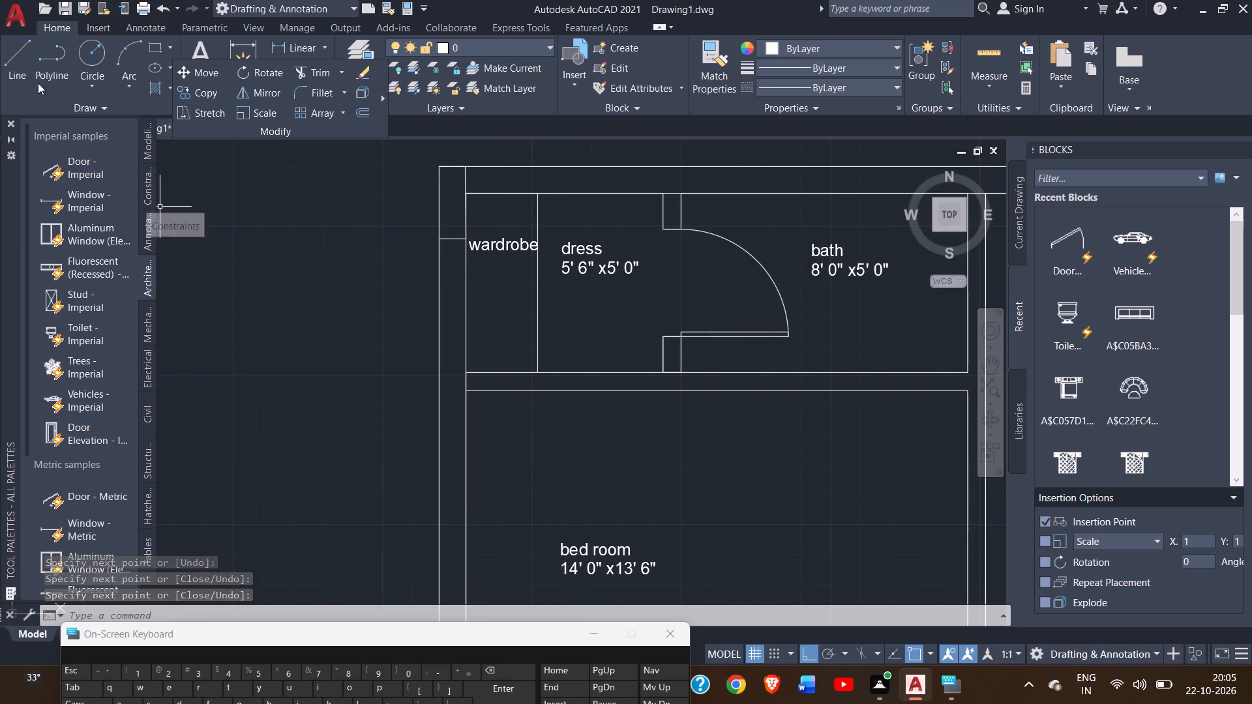
left_click(22, 68)
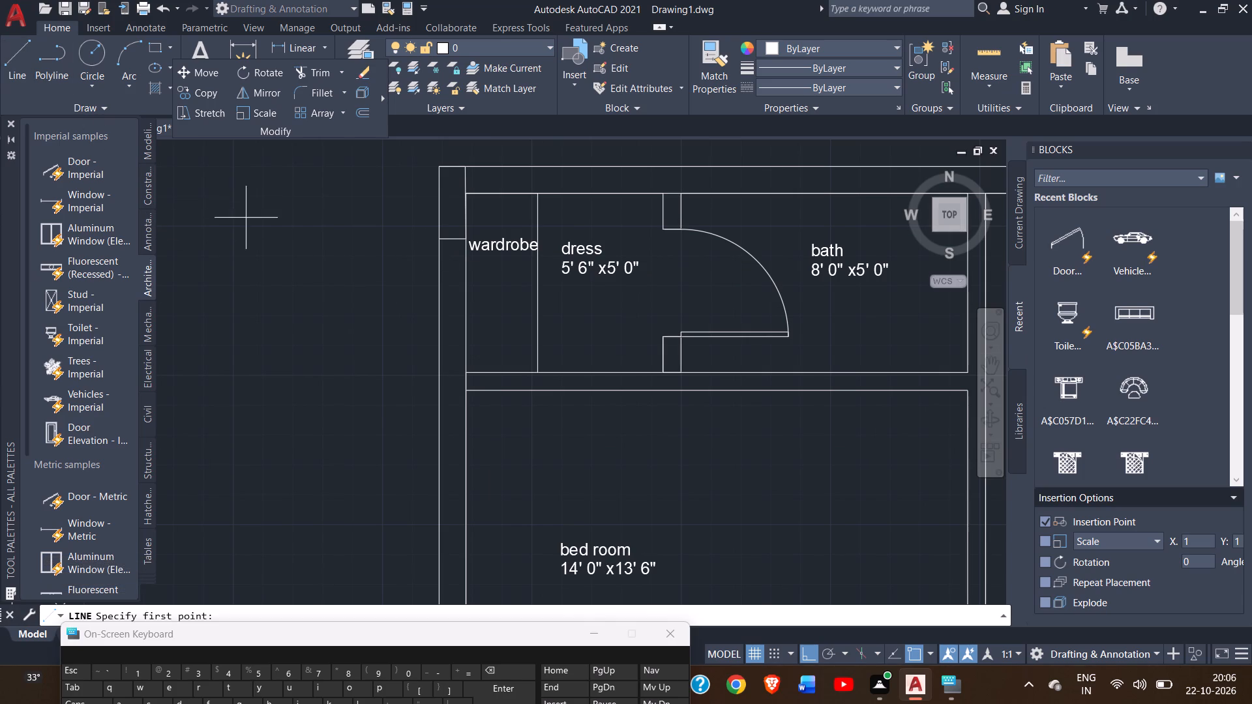
left_click_drag(469, 375, 441, 375)
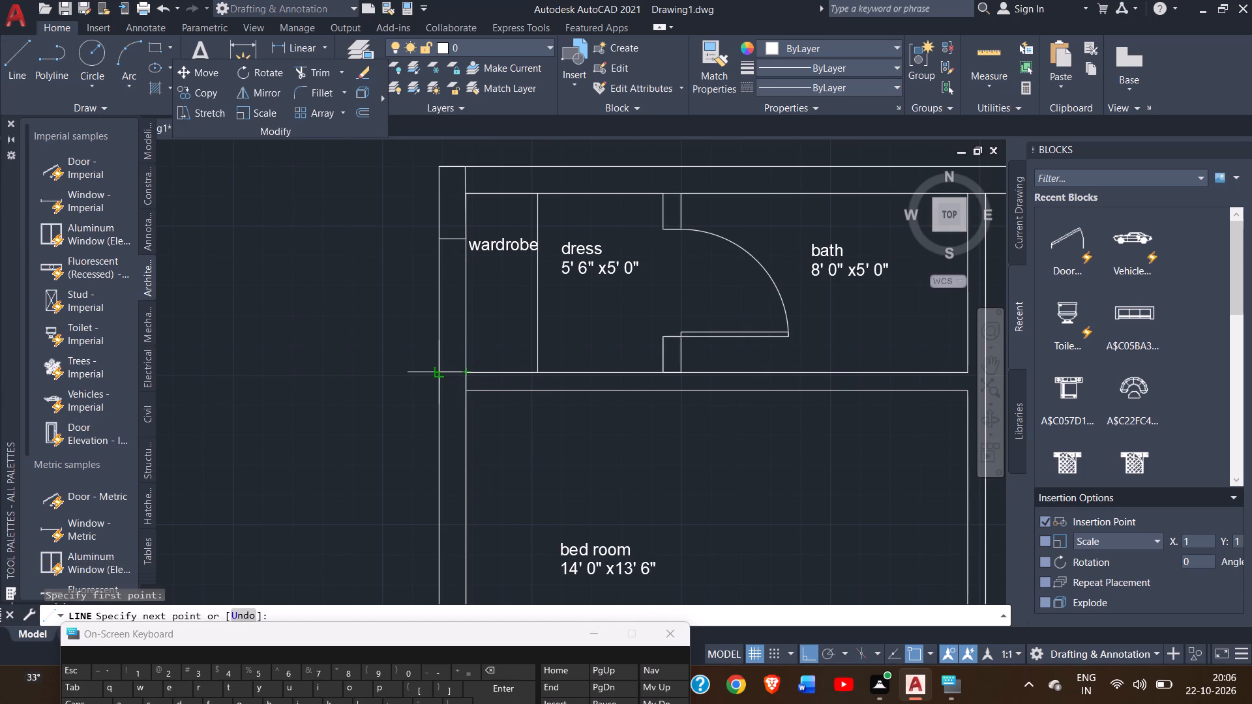
left_click_drag(441, 375, 439, 375)
left_click(439, 375)
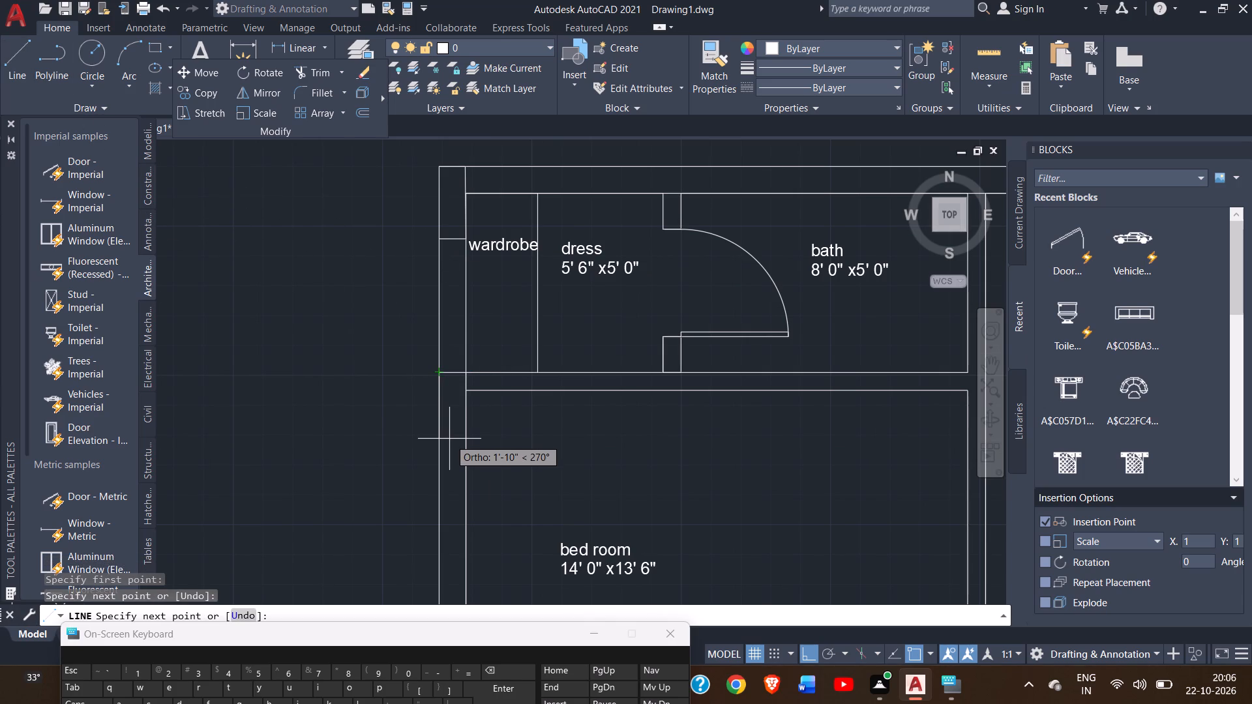
left_click_drag(439, 442, 469, 441)
left_click_drag(469, 441, 469, 435)
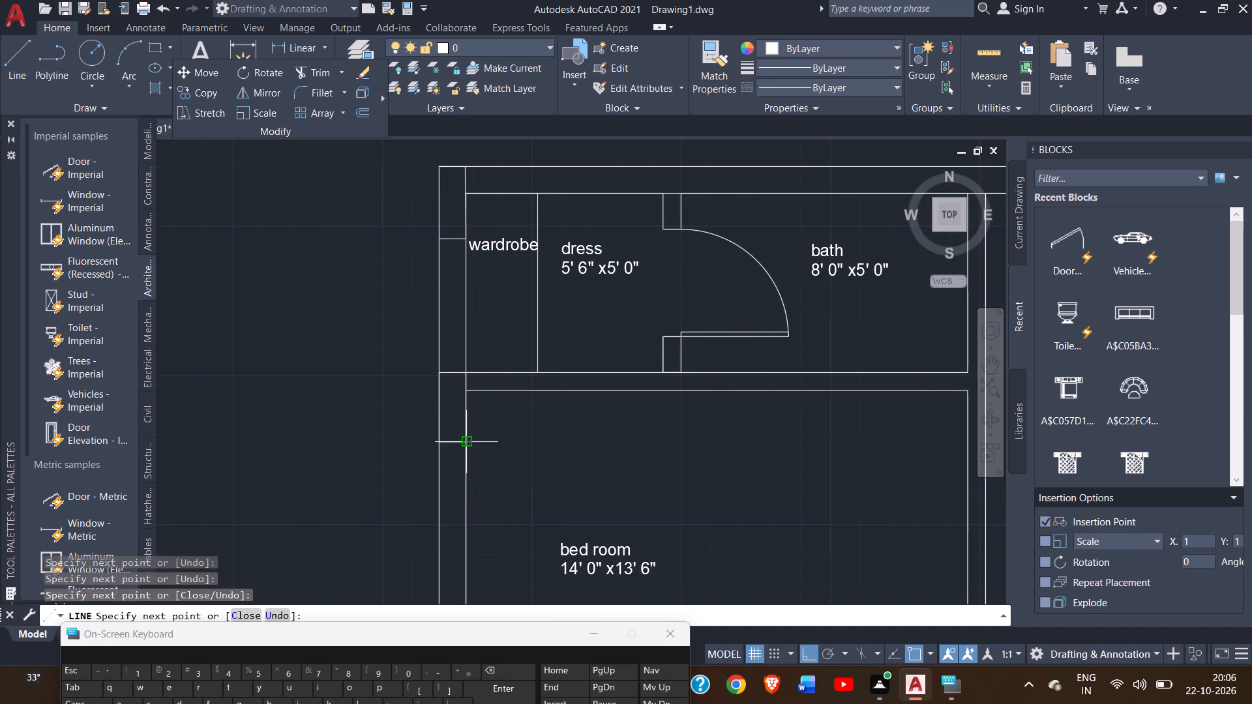
left_click_drag(469, 435, 468, 375)
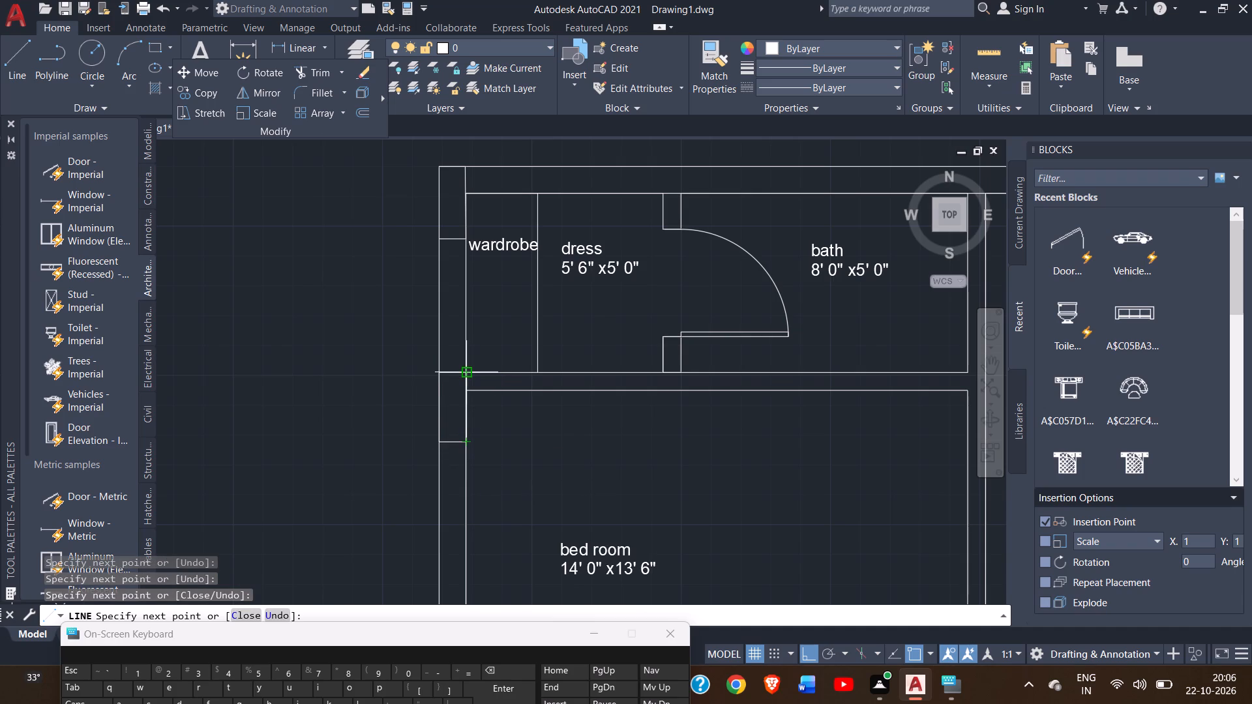
left_click_drag(468, 375, 468, 374)
left_click(468, 374)
right_click(468, 374)
left_click(501, 384)
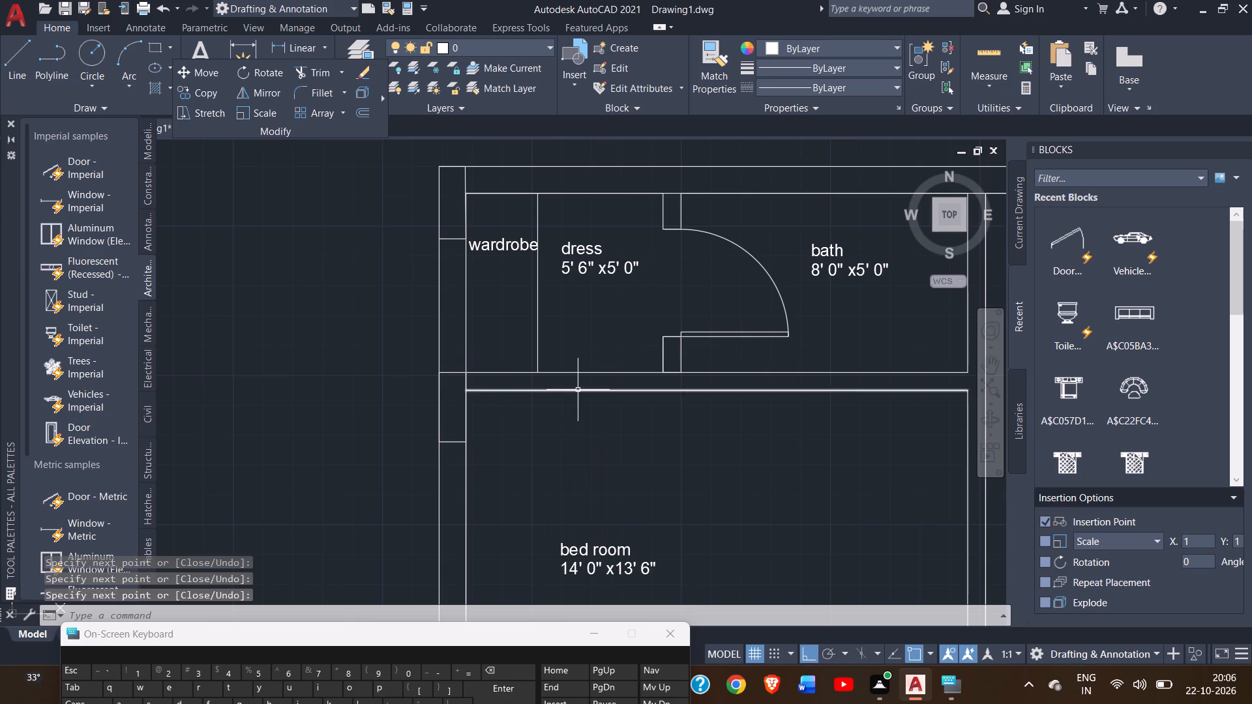
Draw a rectangular section across the north wall's thickness, from the o.t.s shaft's west wall face westward over the bath.
scroll(565, 442, "down", 1, "ctrl")
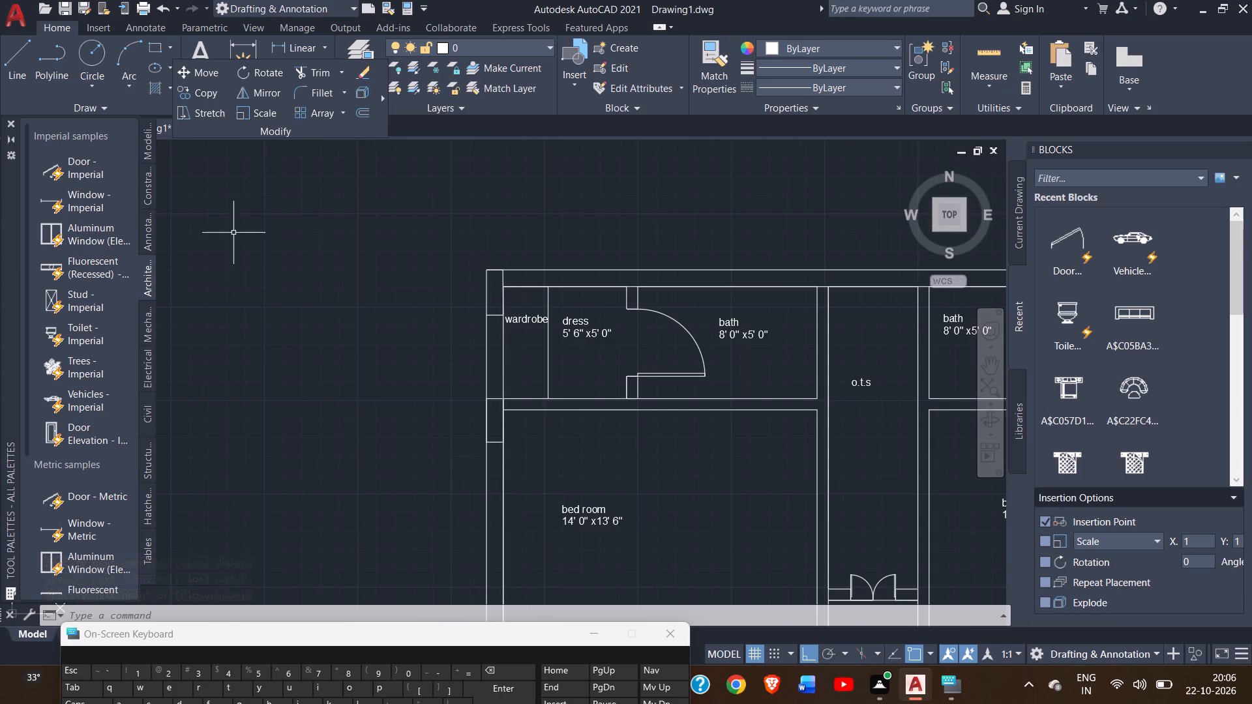
left_click(12, 73)
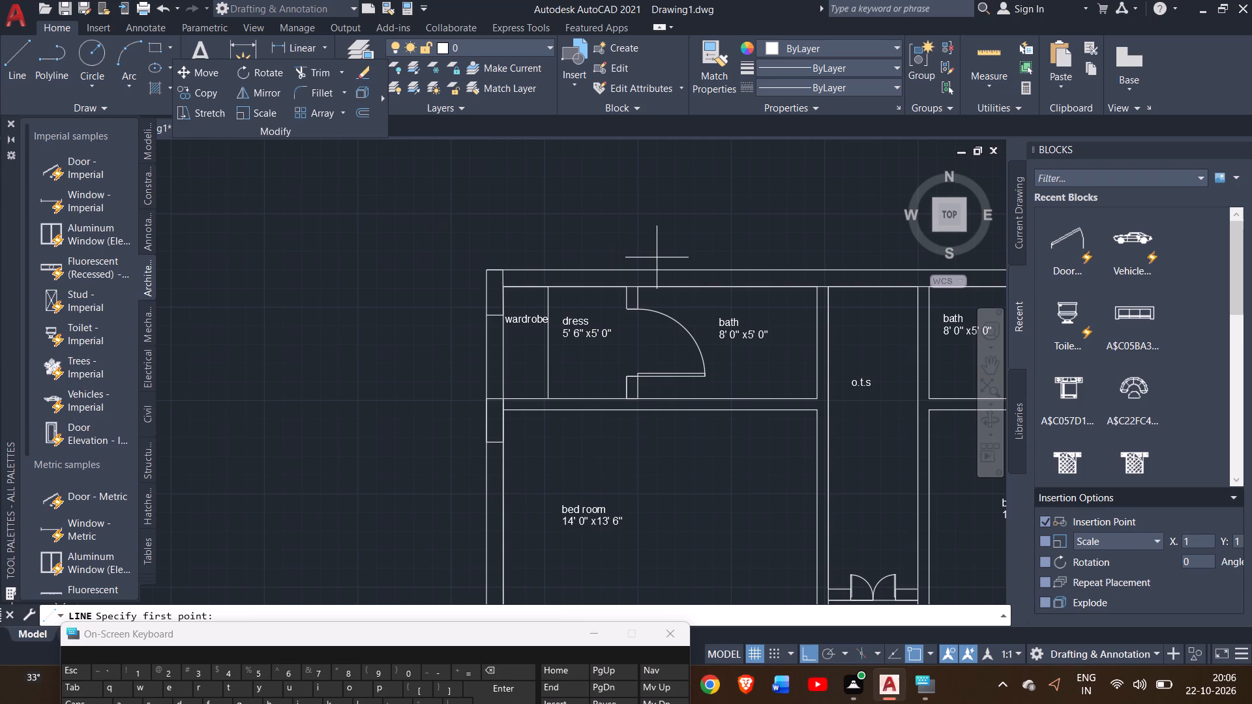
left_click_drag(829, 289, 829, 271)
left_click(829, 271)
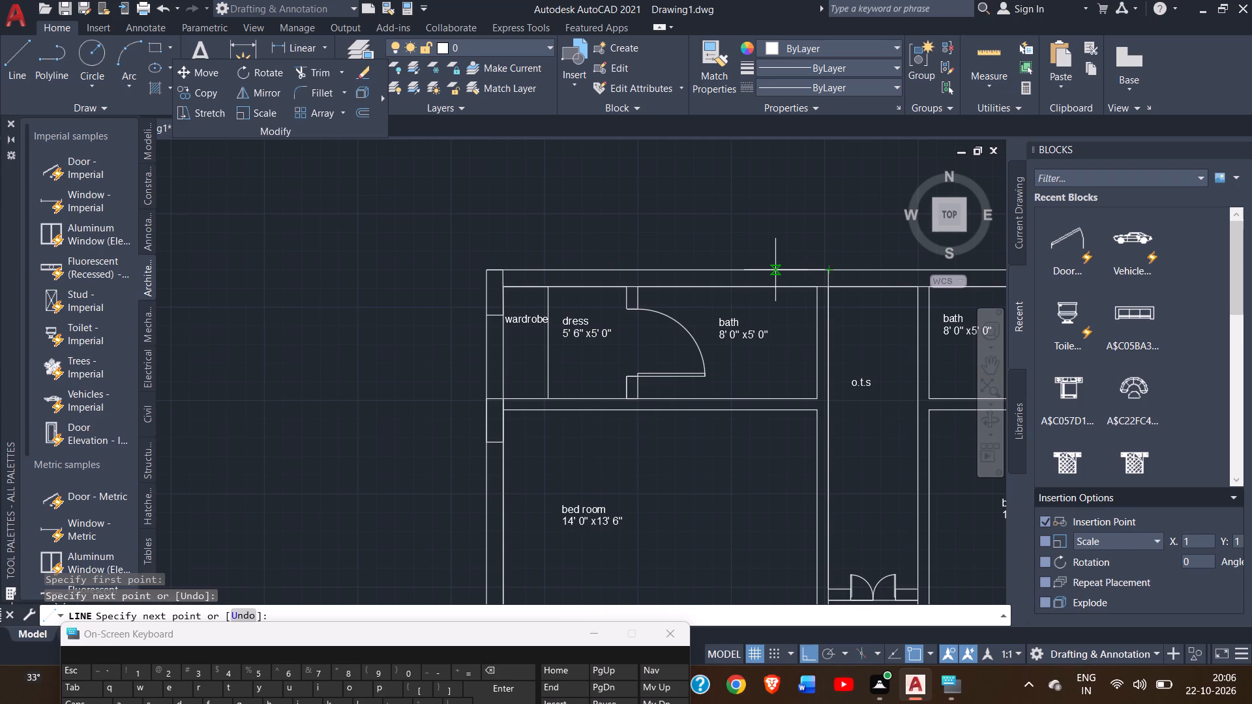
left_click_drag(775, 270, 775, 288)
left_click(775, 288)
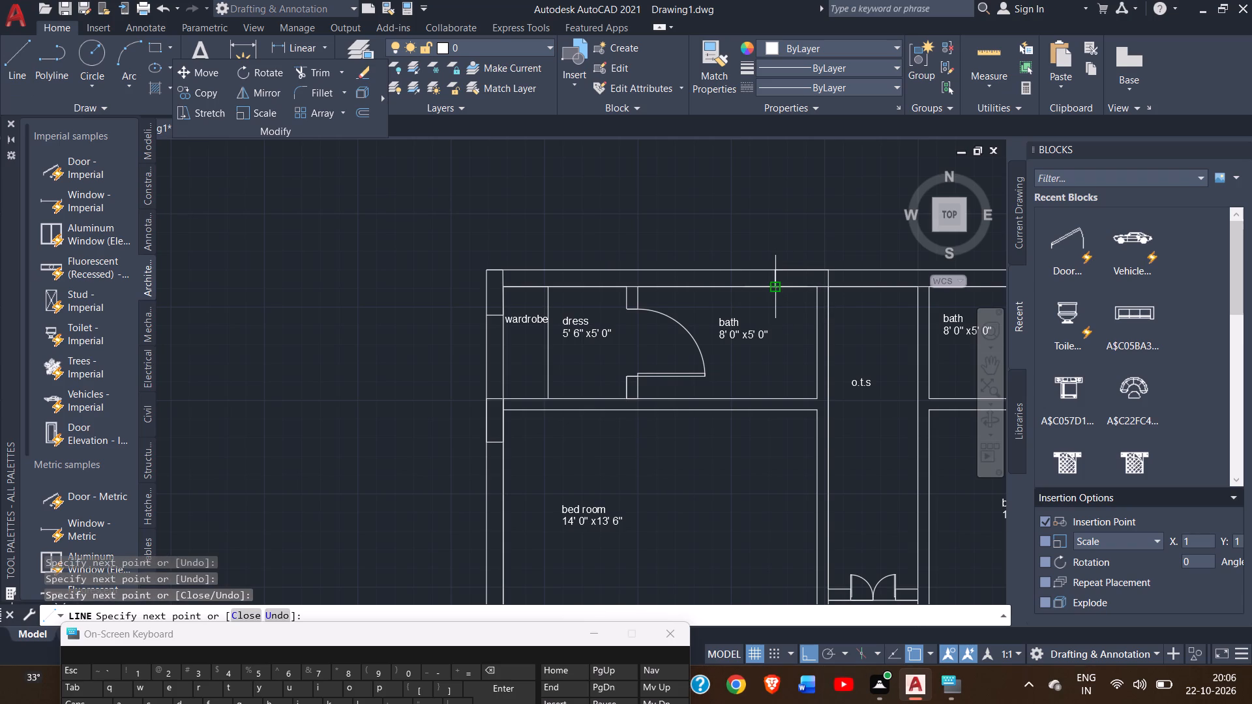
left_click(831, 286)
right_click(831, 286)
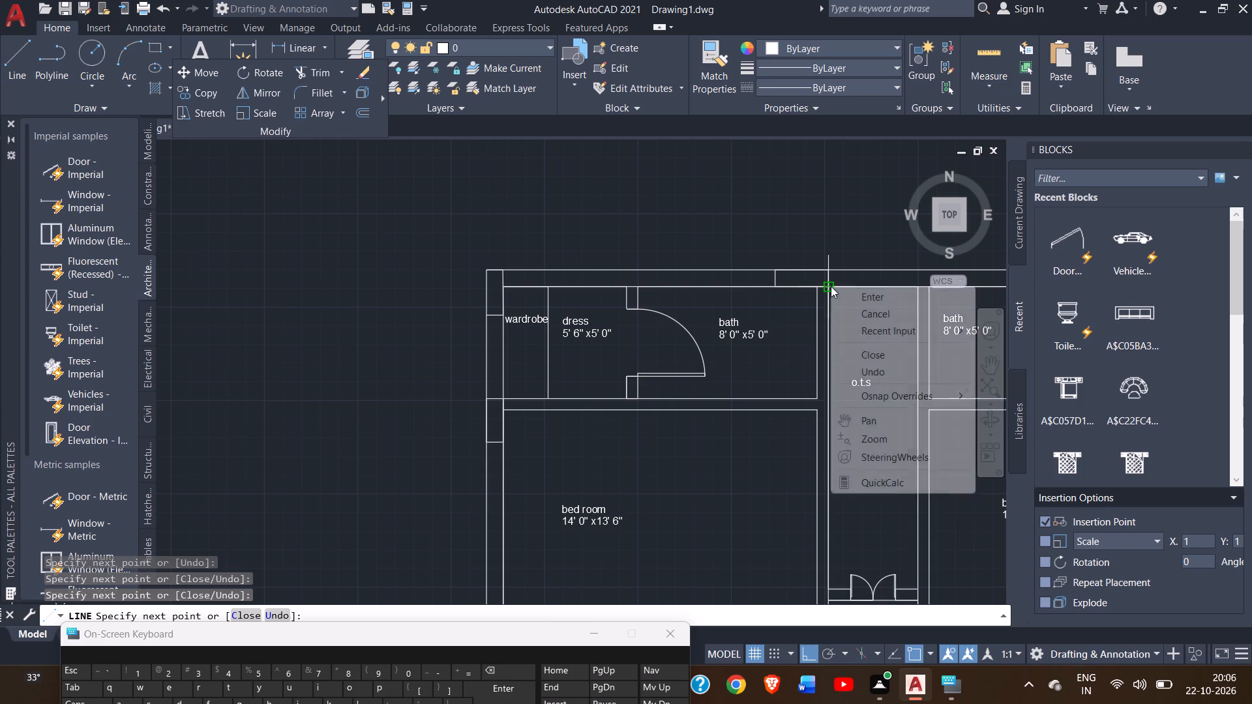
left_click(856, 293)
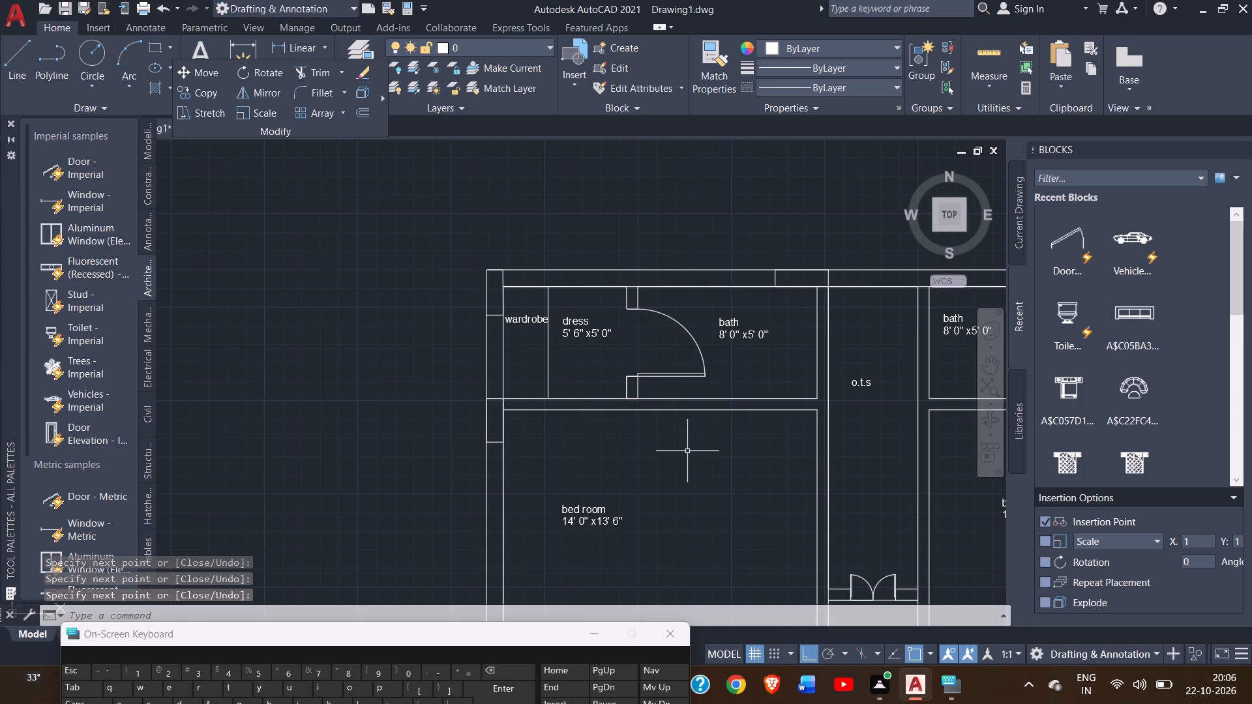
Draw lines outlining a rectangular section across the west wall's thickness, from the south face of the bed room/o.t.s partition northward beside the bed room.
left_click(987, 370)
left_click_drag(738, 428, 634, 254)
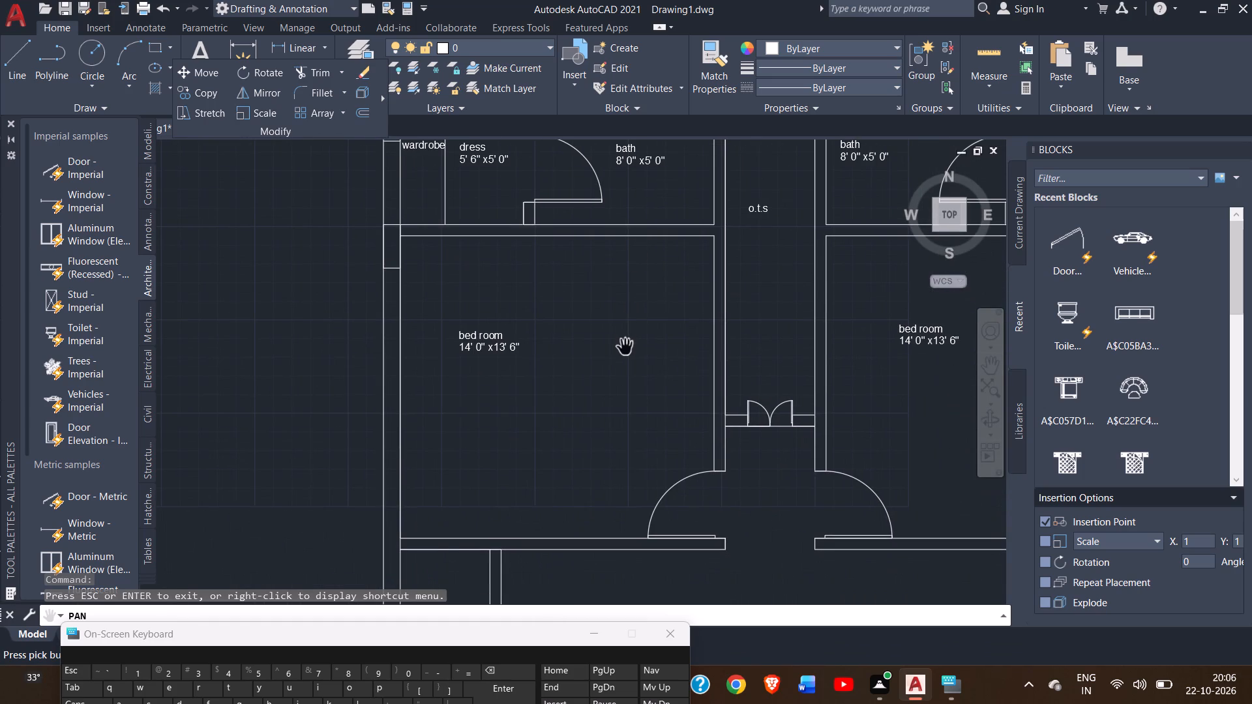
left_click_drag(625, 347, 529, 322)
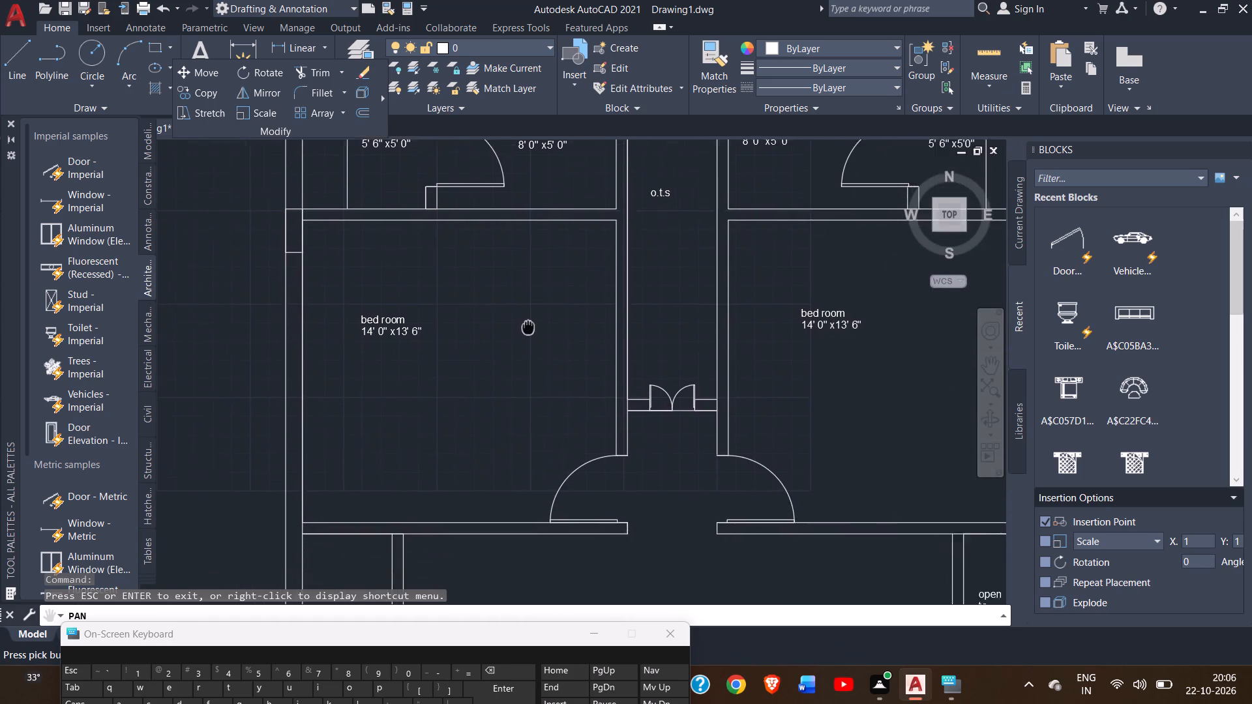
left_click_drag(529, 322, 548, 239)
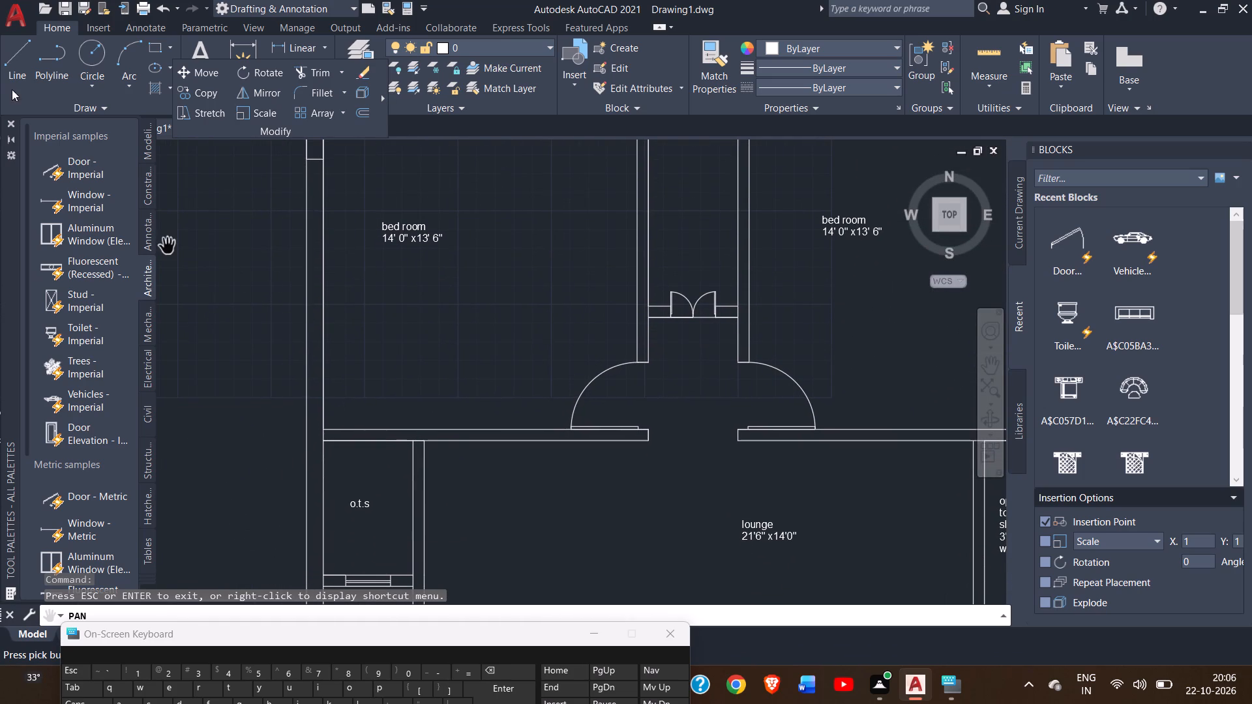
left_click(17, 72)
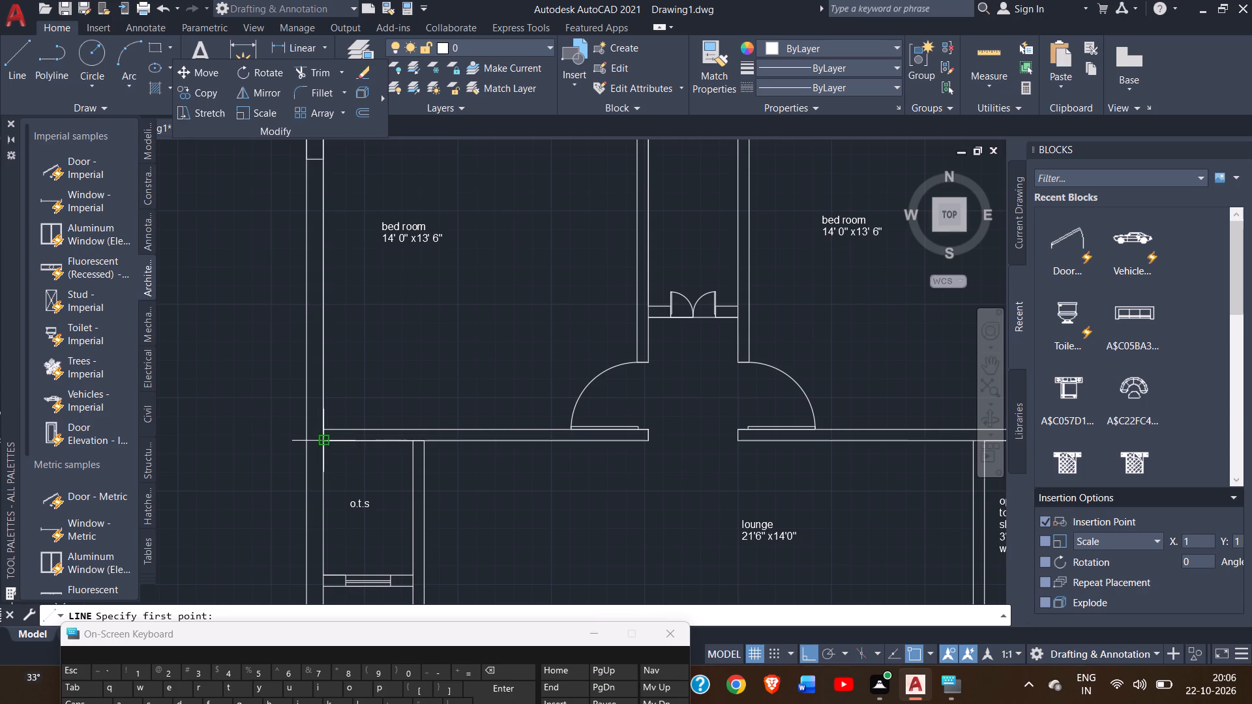
left_click(322, 440)
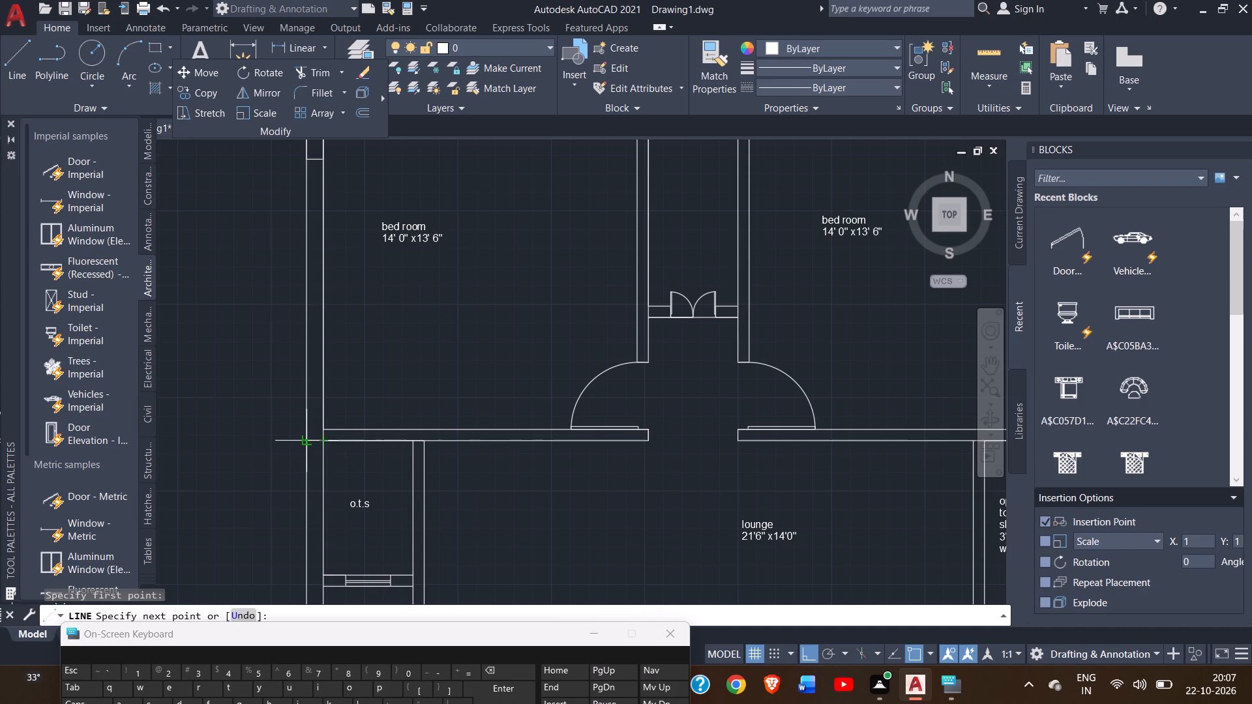
left_click(309, 441)
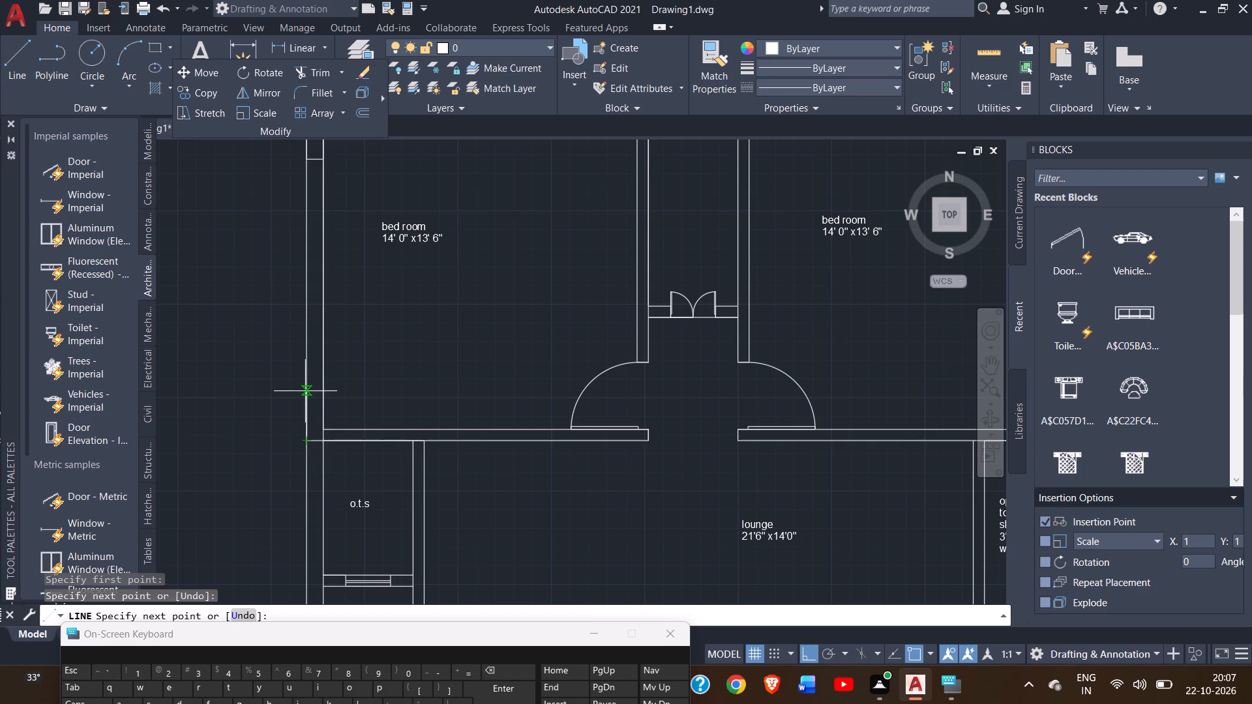
left_click(305, 390)
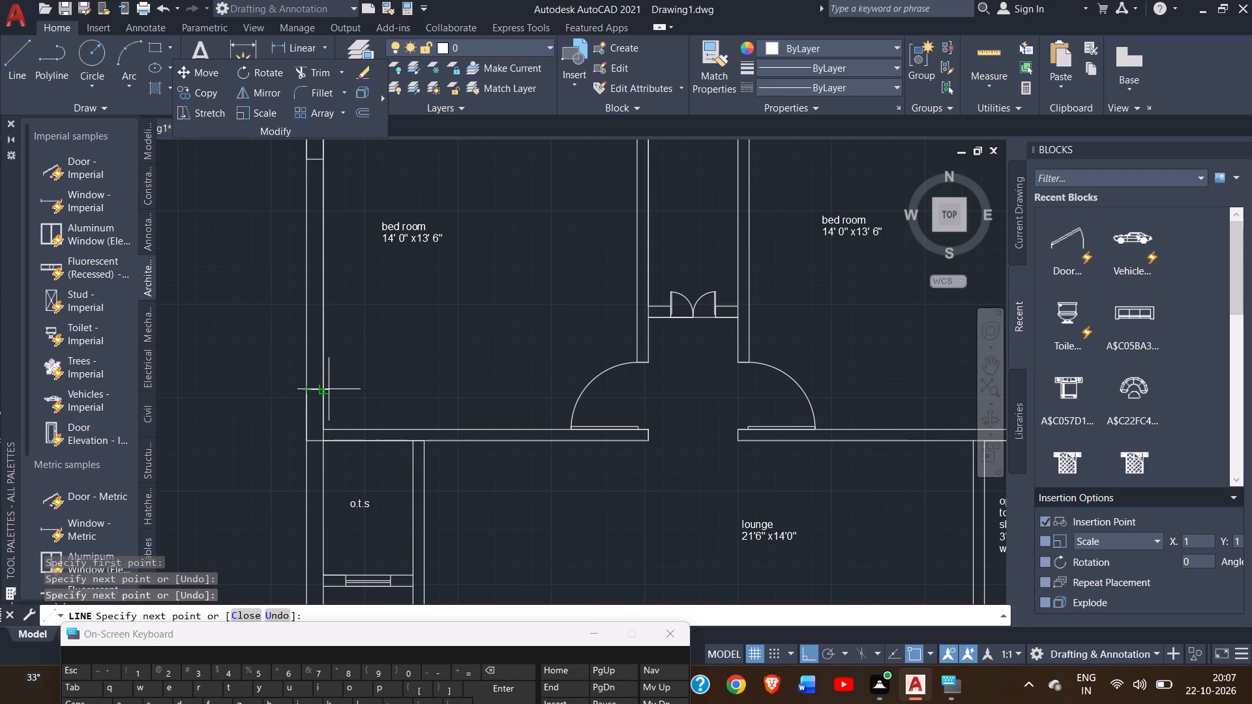
left_click(327, 388)
right_click(327, 388)
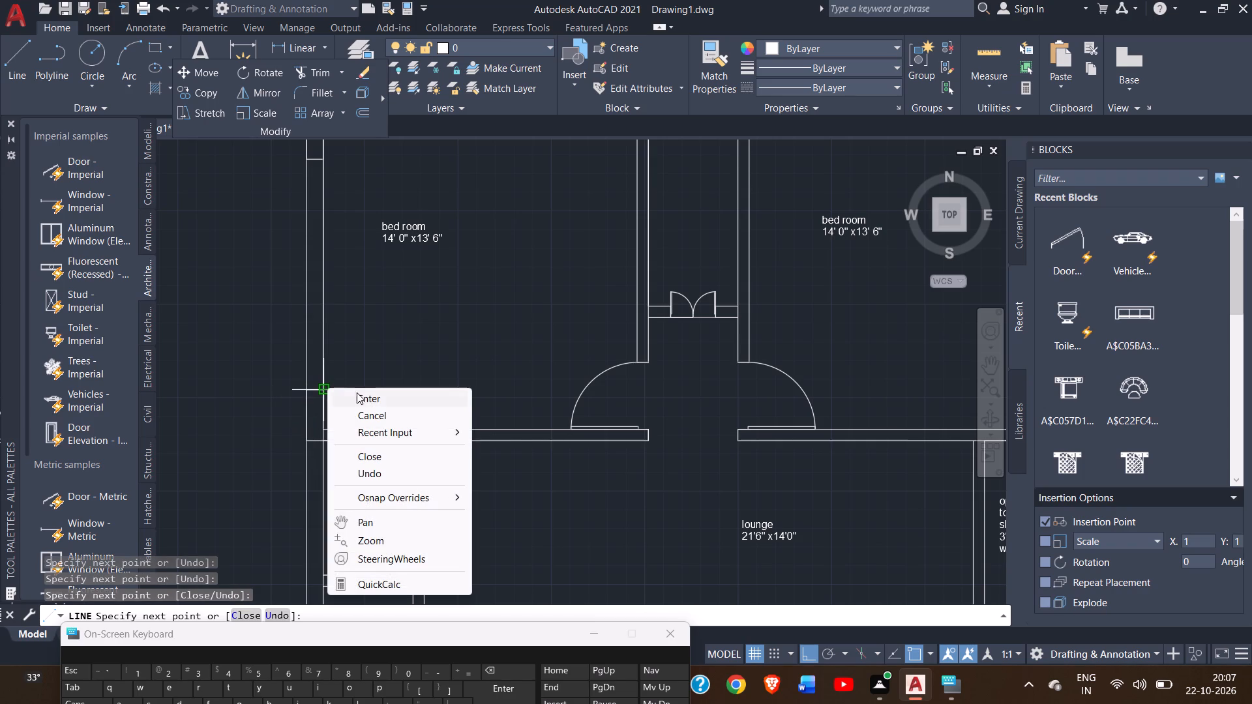
left_click(363, 394)
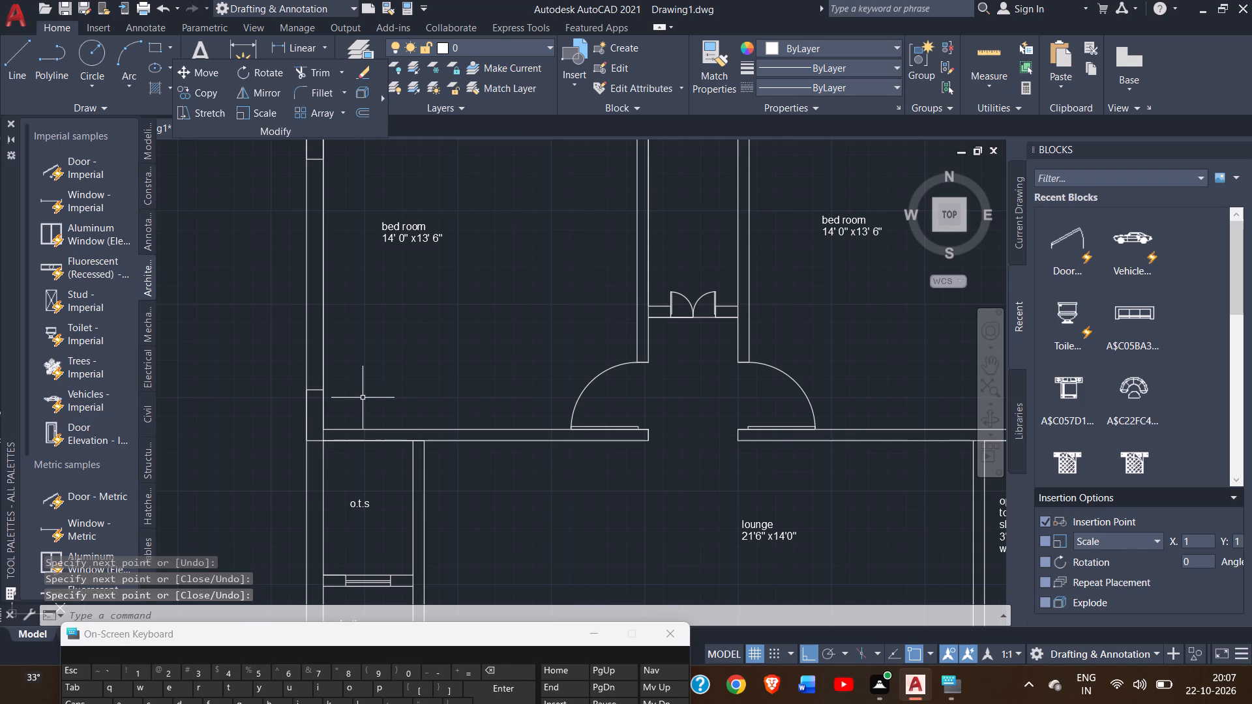
Draw lines outlining a rectangular section across the west wall's thickness, from the south face of the bath/drawing room partition northward beside the bath door.
left_click(984, 366)
left_click_drag(895, 379, 805, 246)
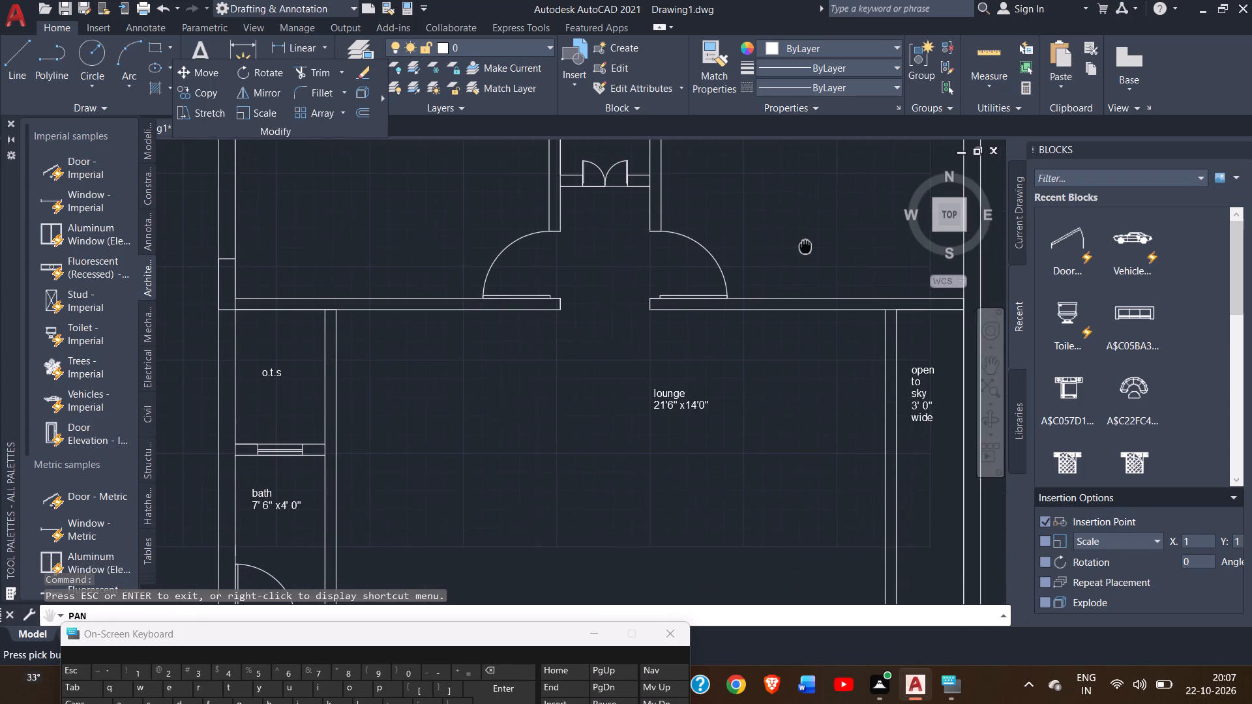
left_click_drag(805, 246, 802, 243)
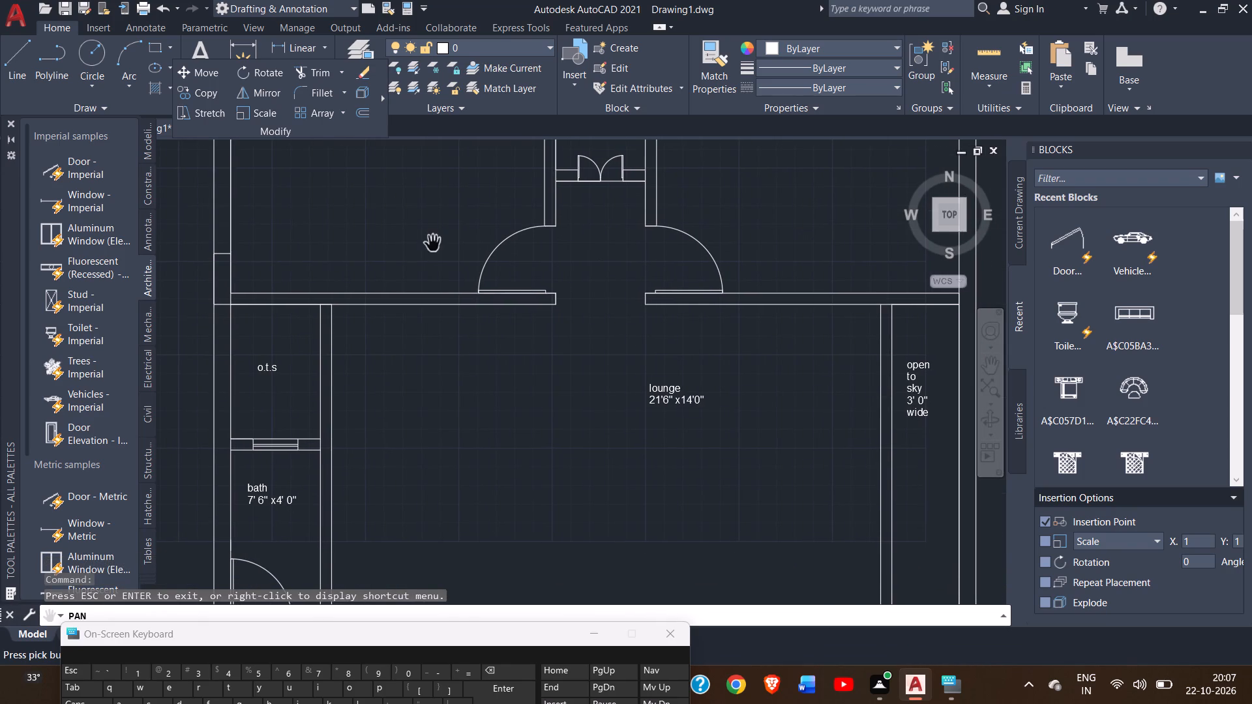
left_click(7, 75)
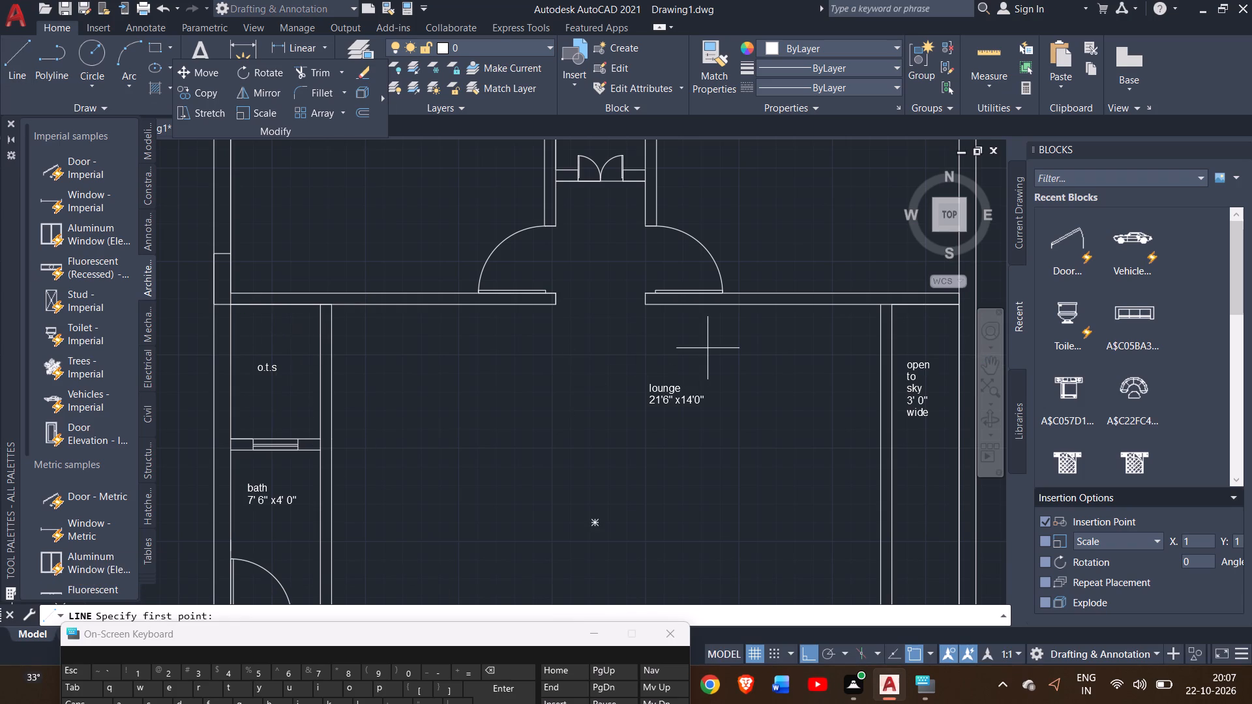
left_click(989, 368)
left_click_drag(827, 403, 921, 276)
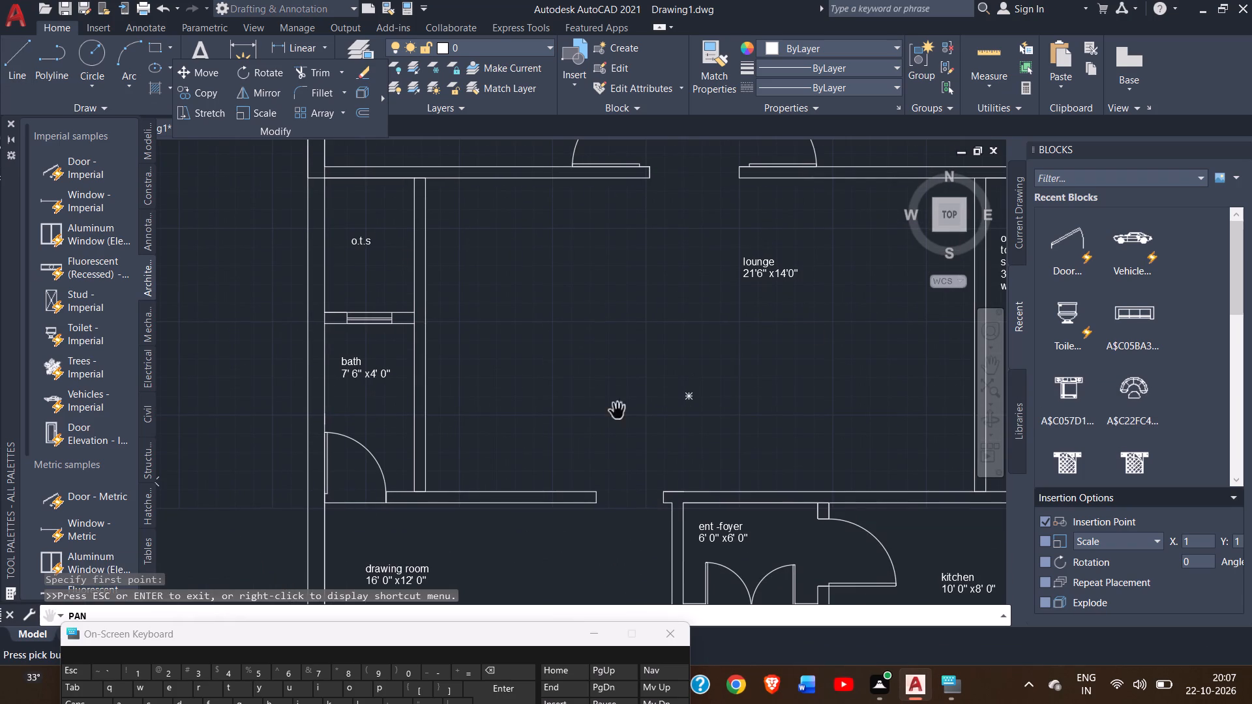
left_click(7, 57)
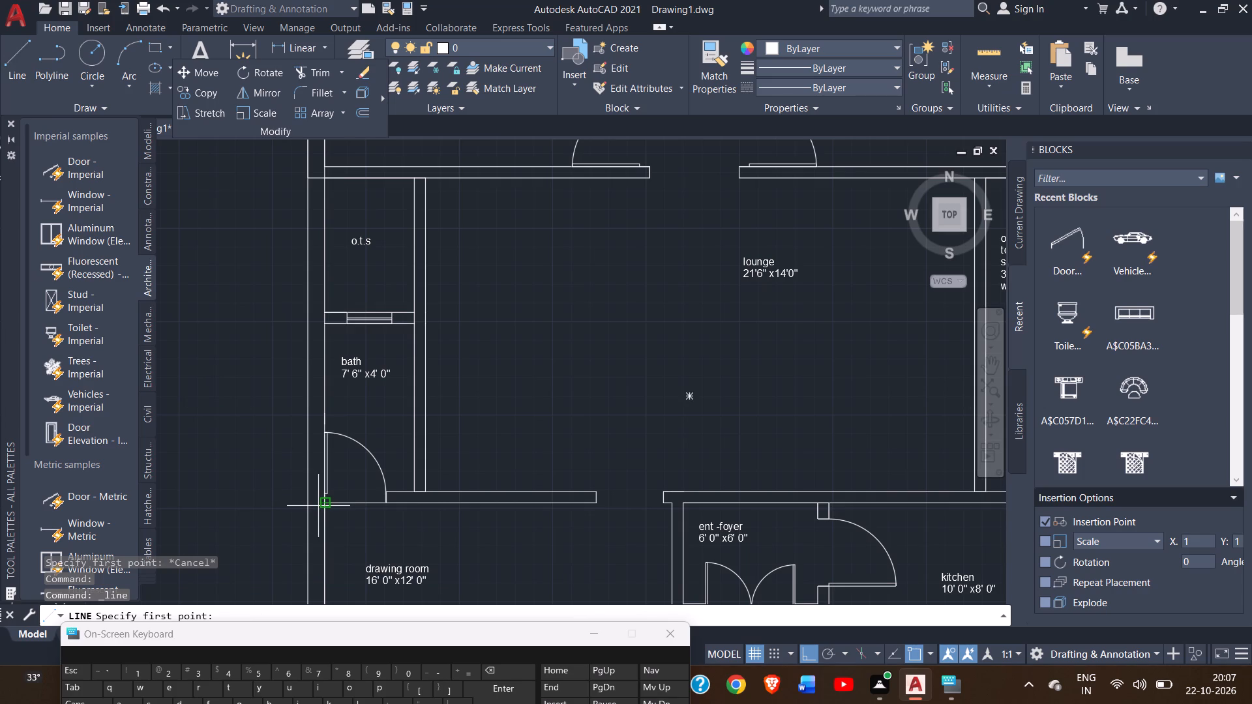
left_click_drag(326, 505, 308, 505)
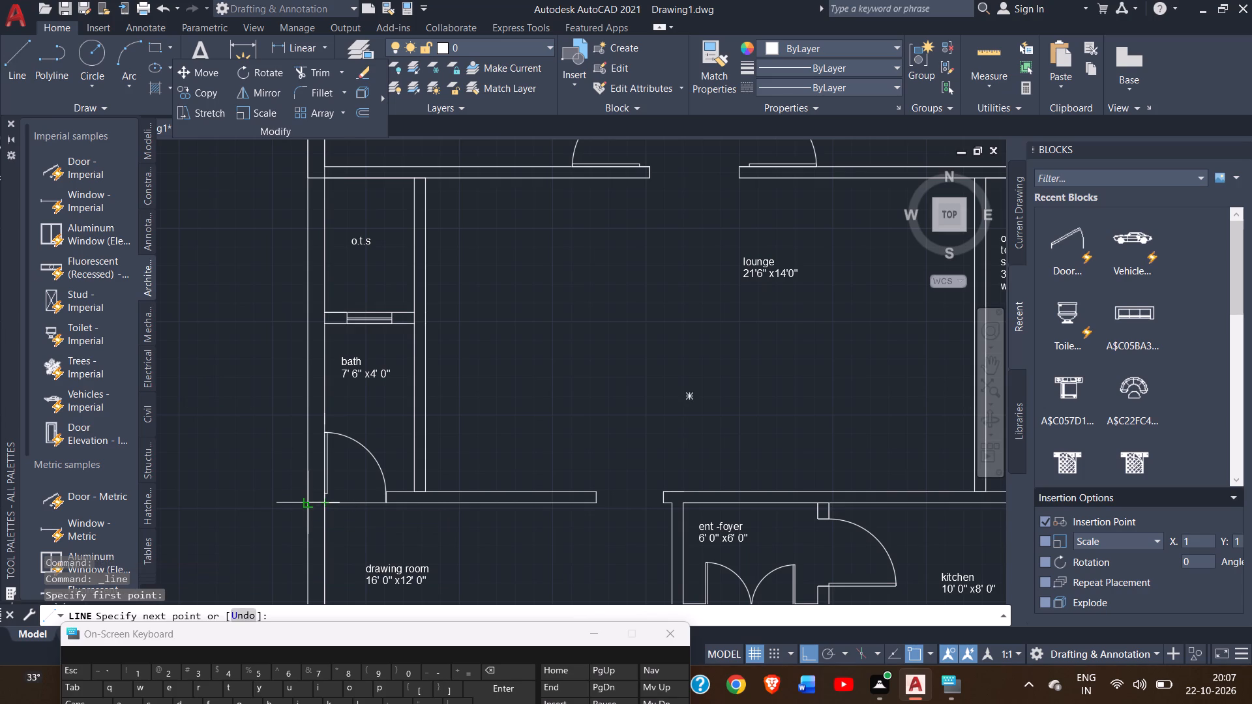
left_click_drag(308, 505, 307, 505)
left_click_drag(307, 505, 307, 482)
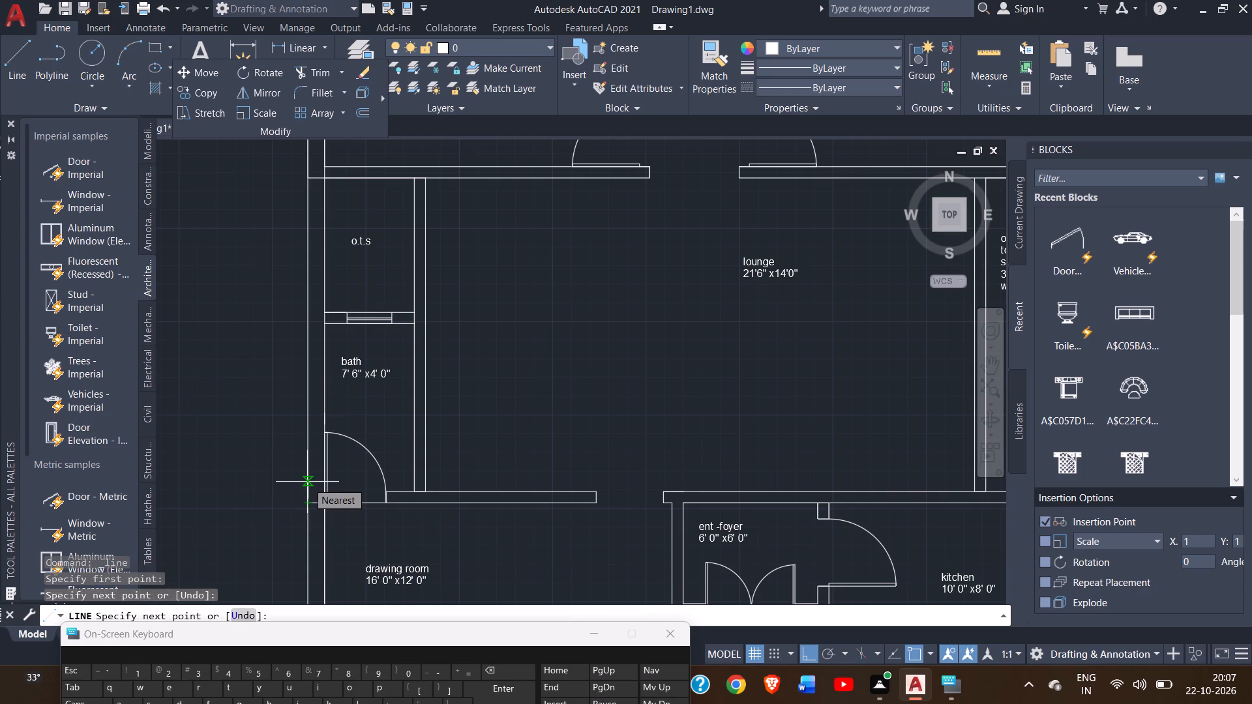
left_click_drag(307, 482, 306, 454)
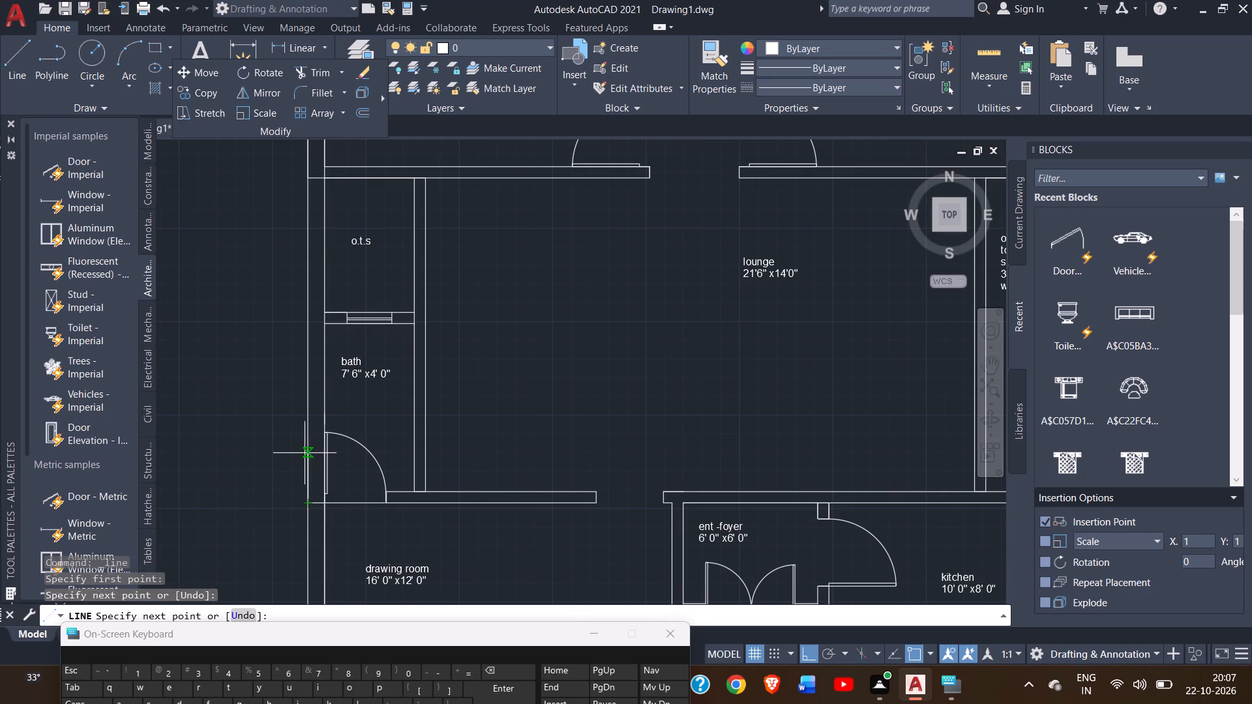
left_click_drag(306, 454, 307, 454)
left_click(307, 454)
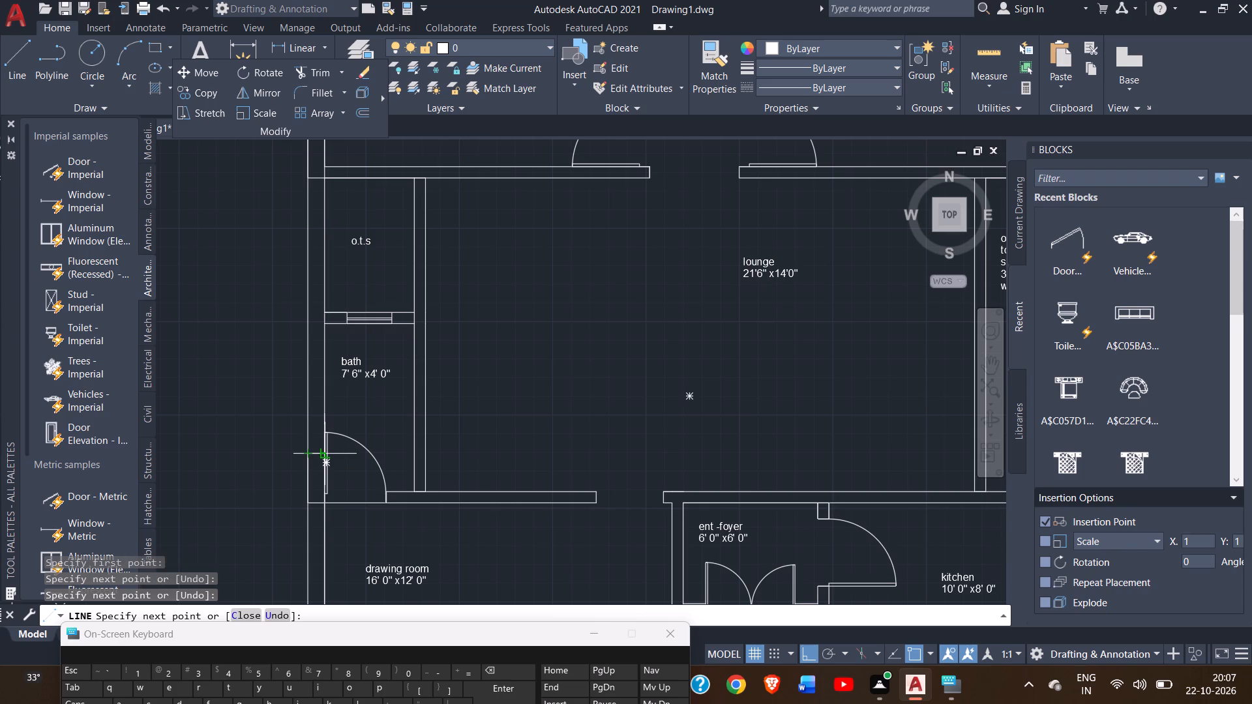
left_click(323, 454)
right_click(323, 454)
left_click(350, 461)
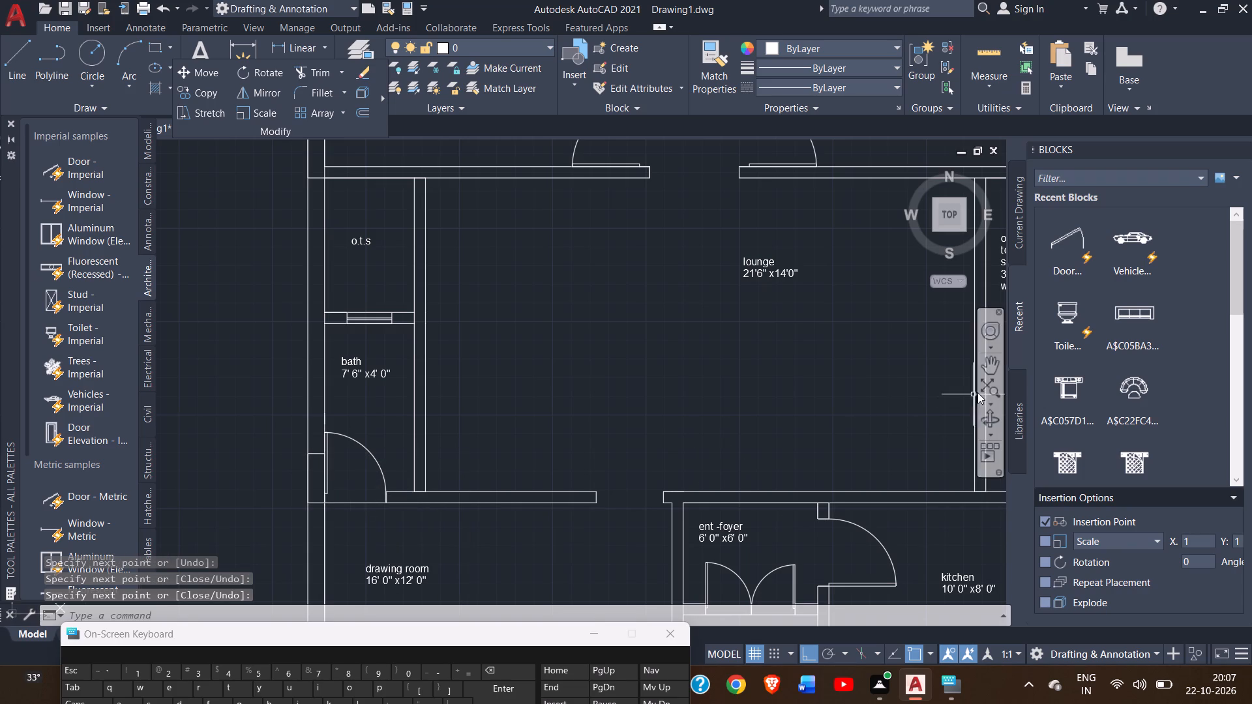
Continue south to the drawing room area to outline the next rectangular section in the outer wall.
left_click(992, 371)
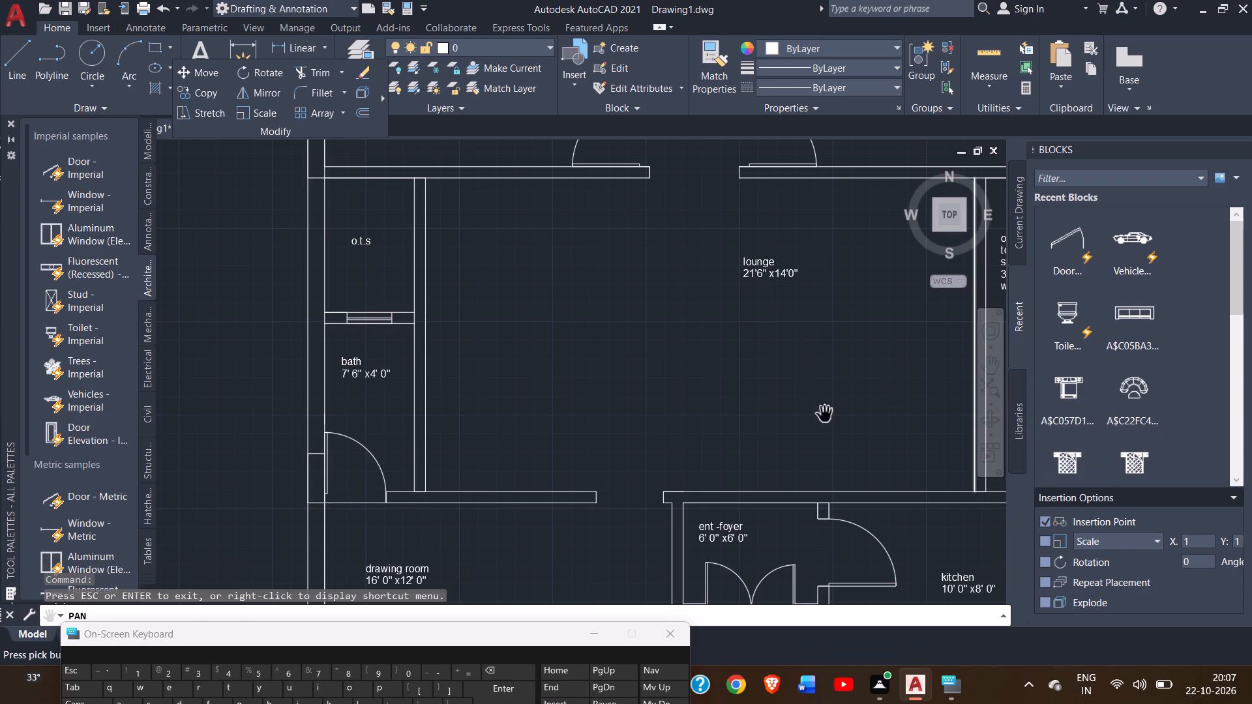
left_click_drag(824, 415, 763, 280)
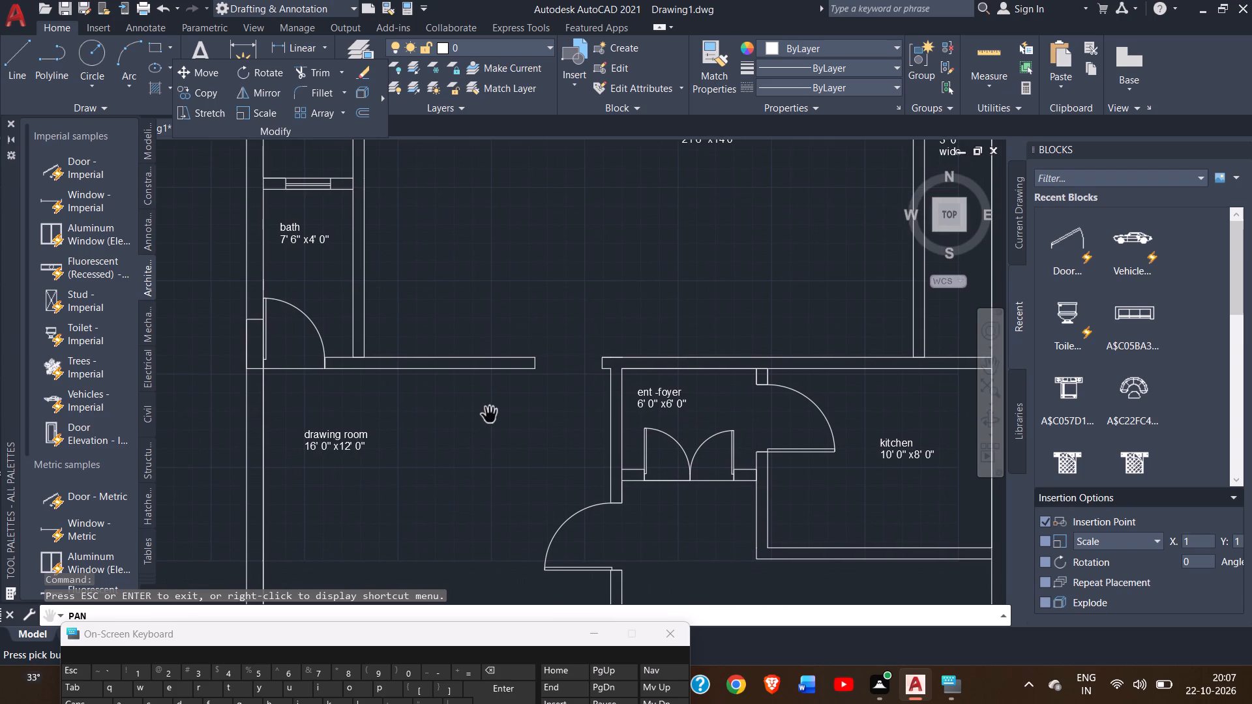
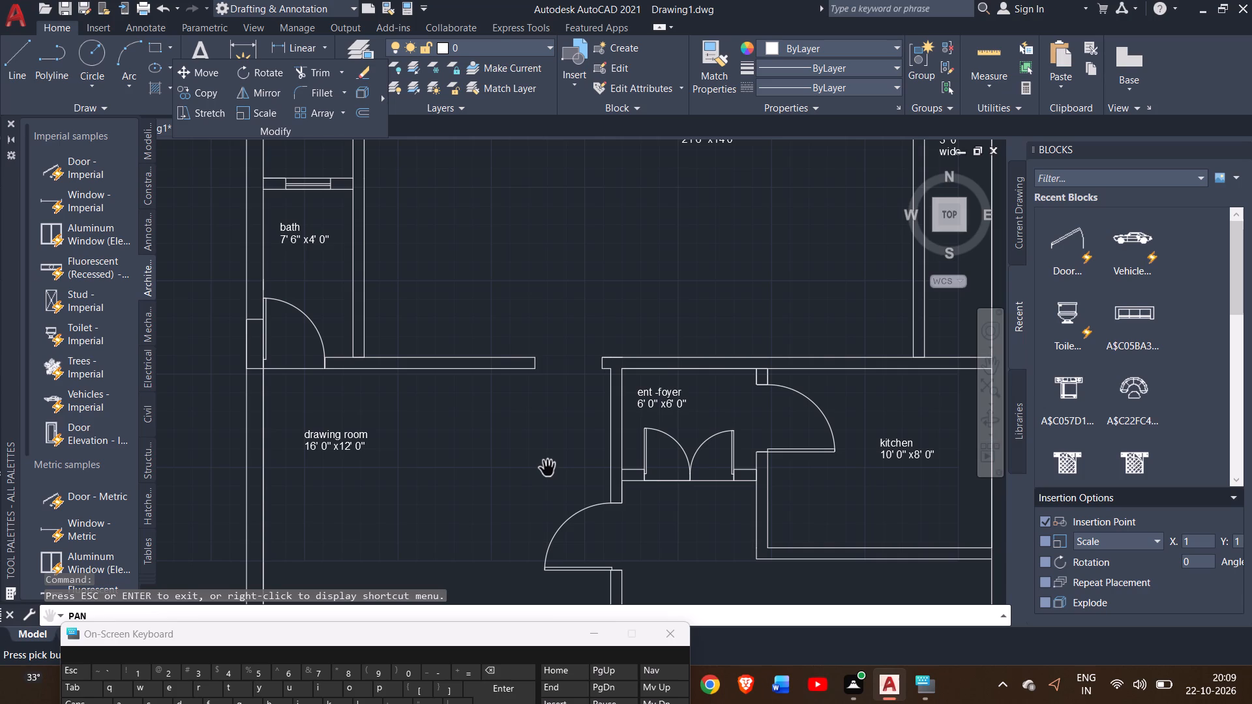
Draw a 3' deep outline on the south face of the lounge's north wall, from the doorway end westward toward the o.t.s.
scroll(525, 311, "down", 2, "ctrl")
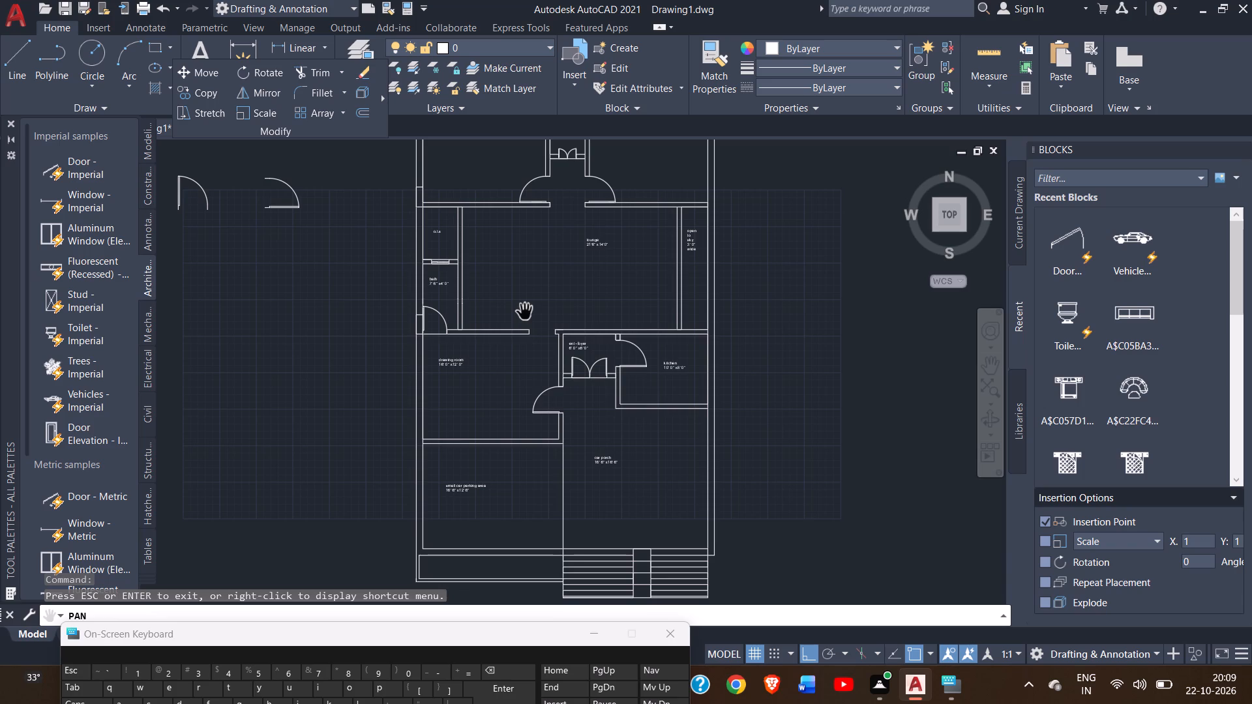
right_click(525, 311)
left_click(567, 320)
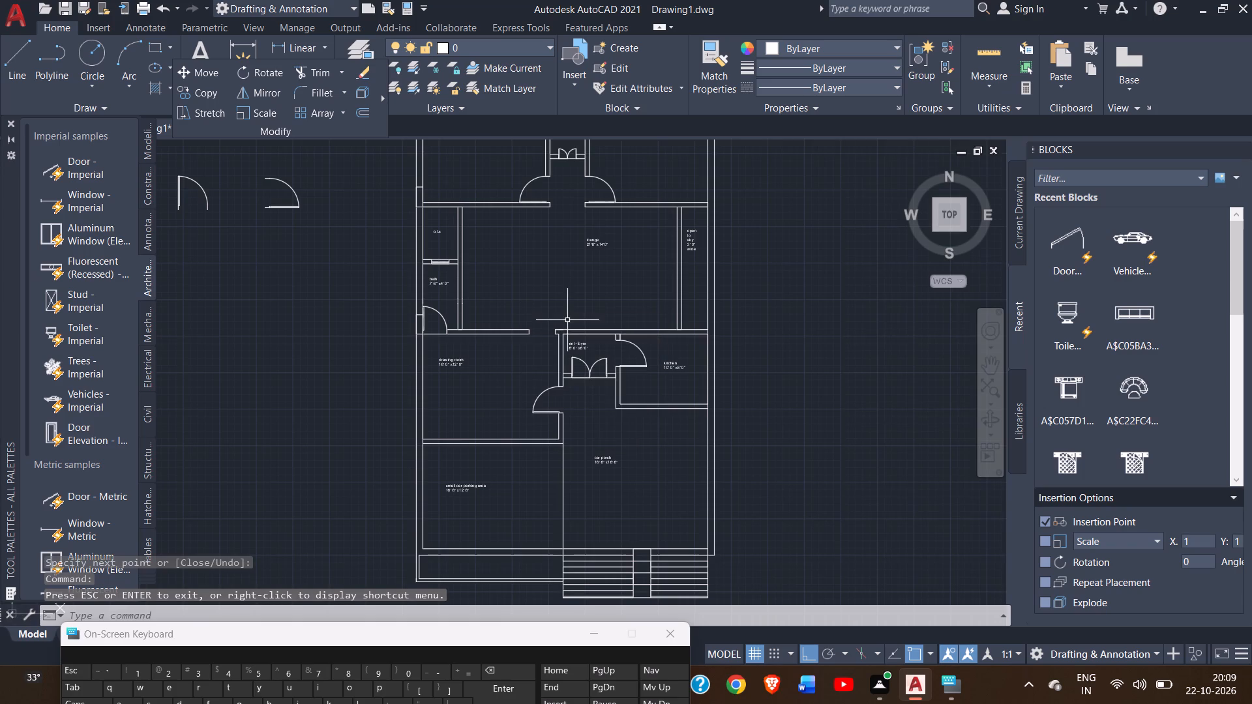
scroll(498, 226, "up", 1, "ctrl")
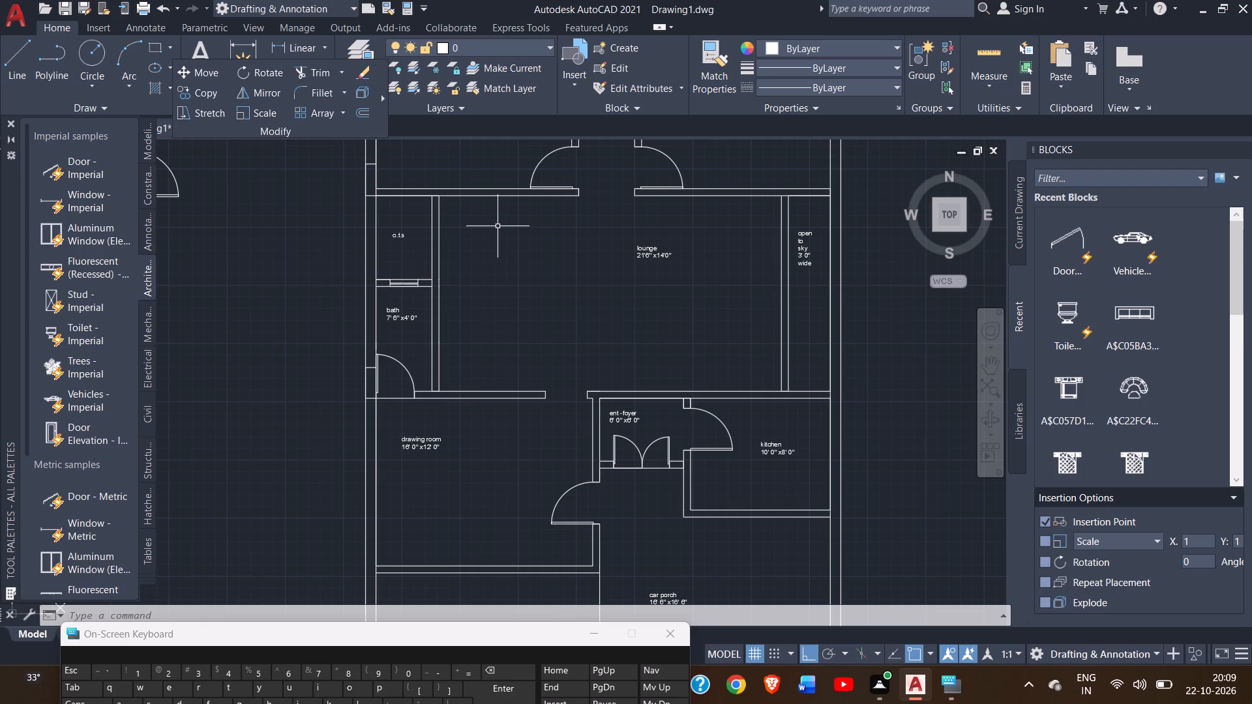
left_click(23, 64)
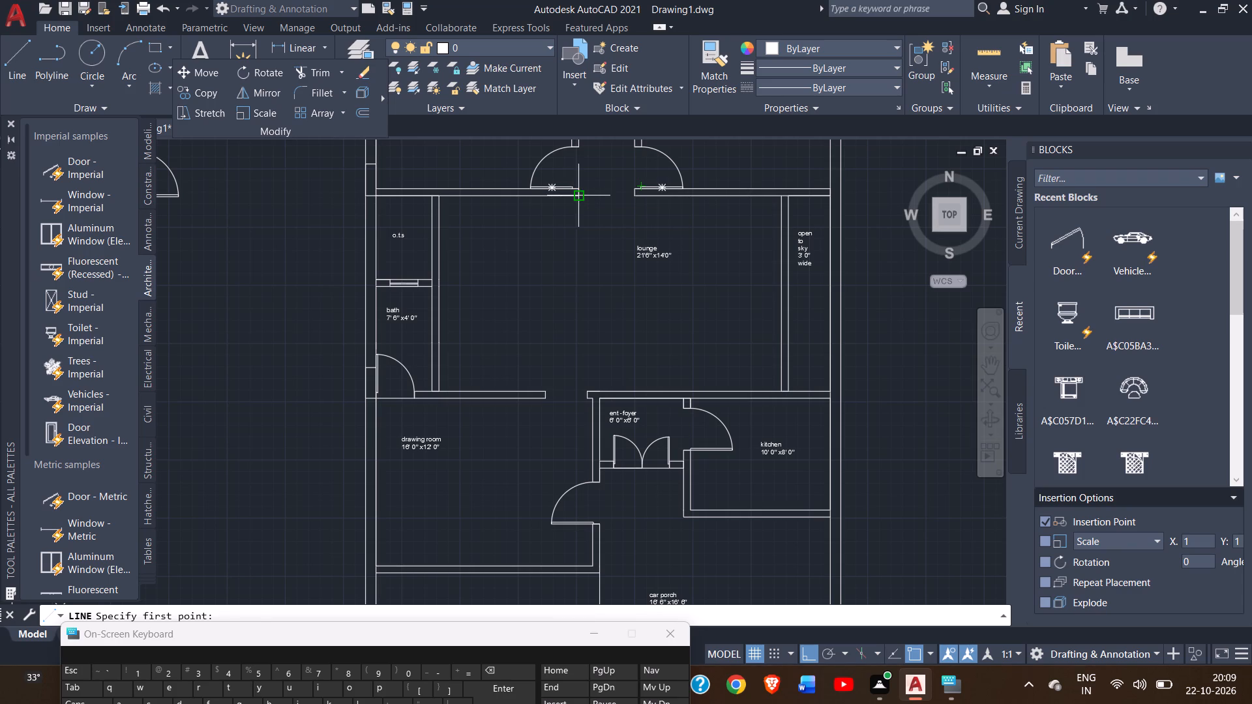
left_click(577, 196)
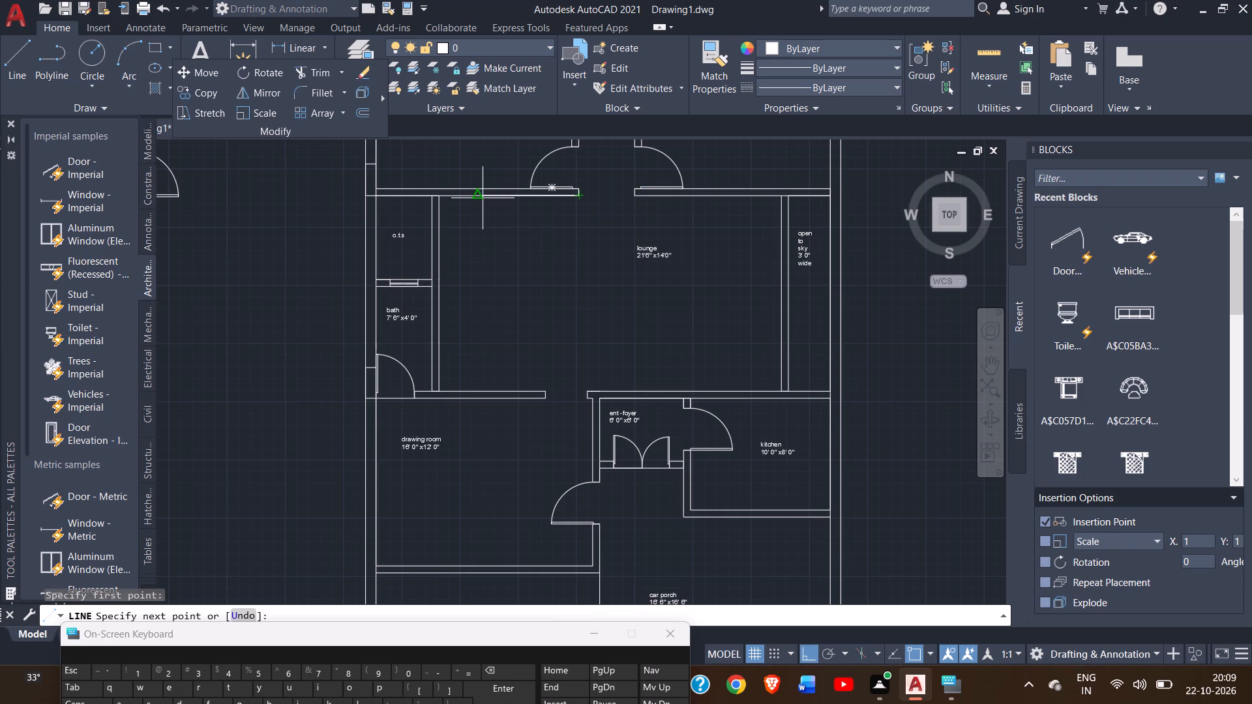
left_click(475, 198)
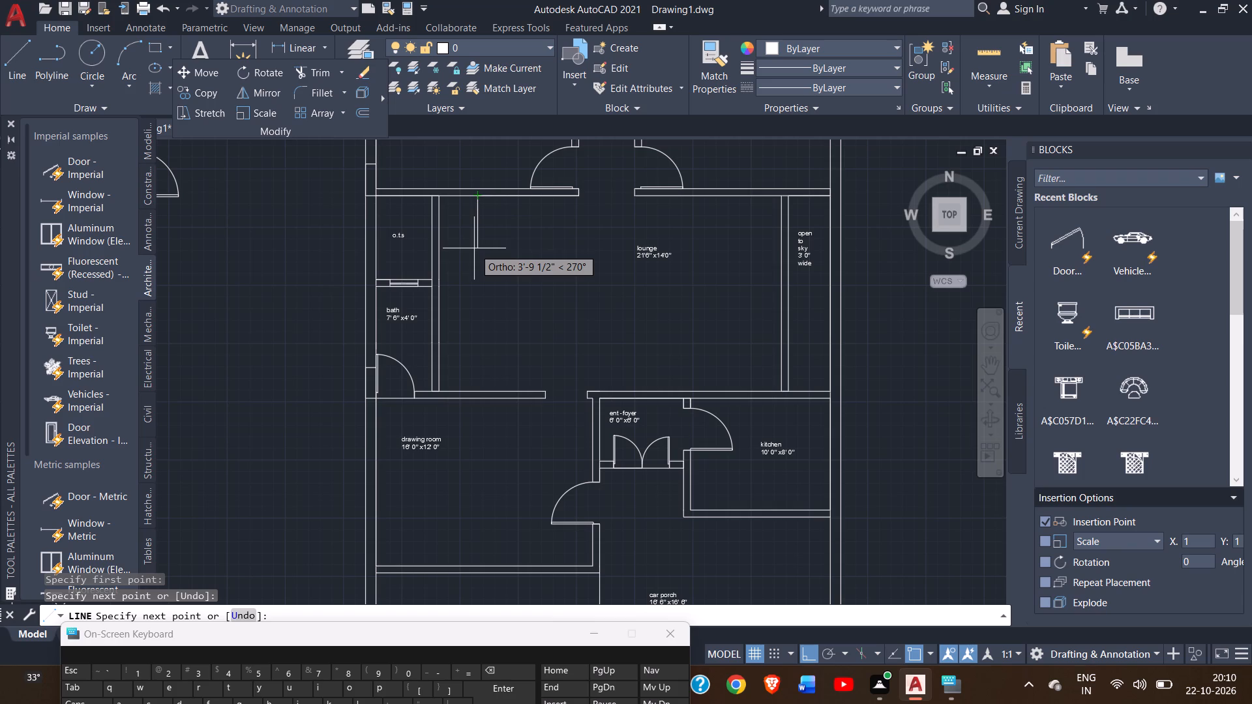
type("3'")
key("Return")
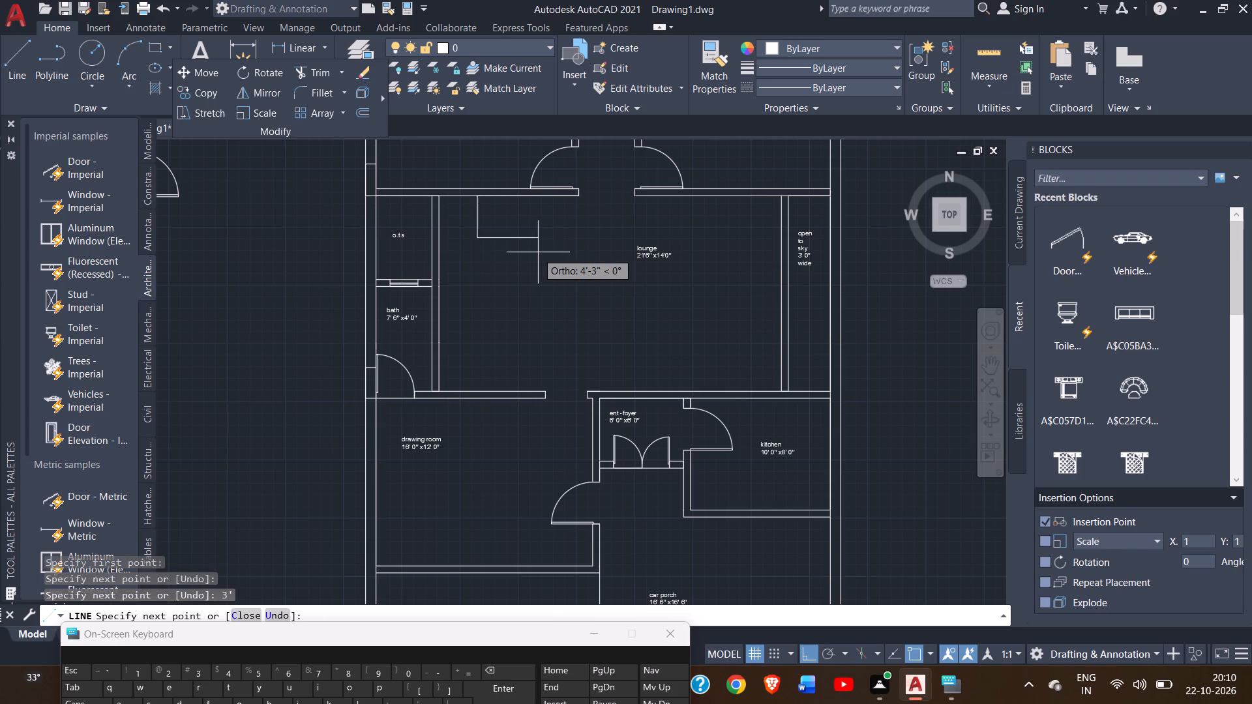
left_click(579, 239)
left_click(578, 198)
right_click(578, 198)
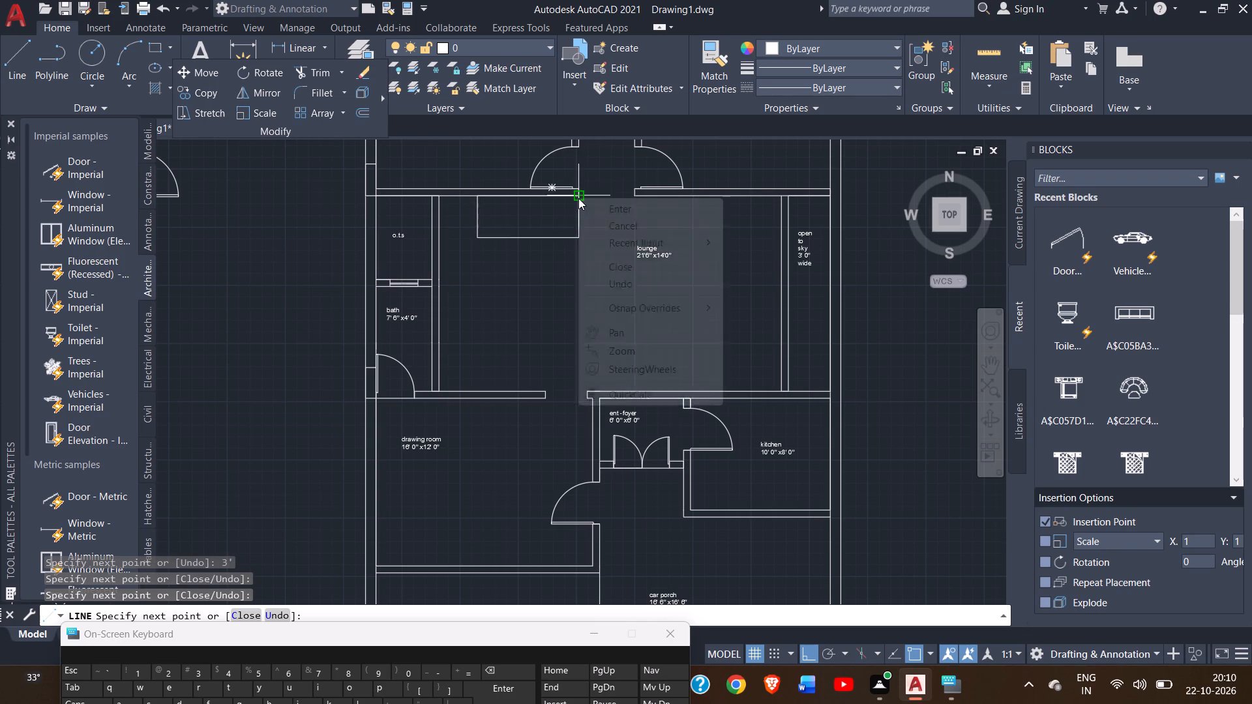
left_click(610, 203)
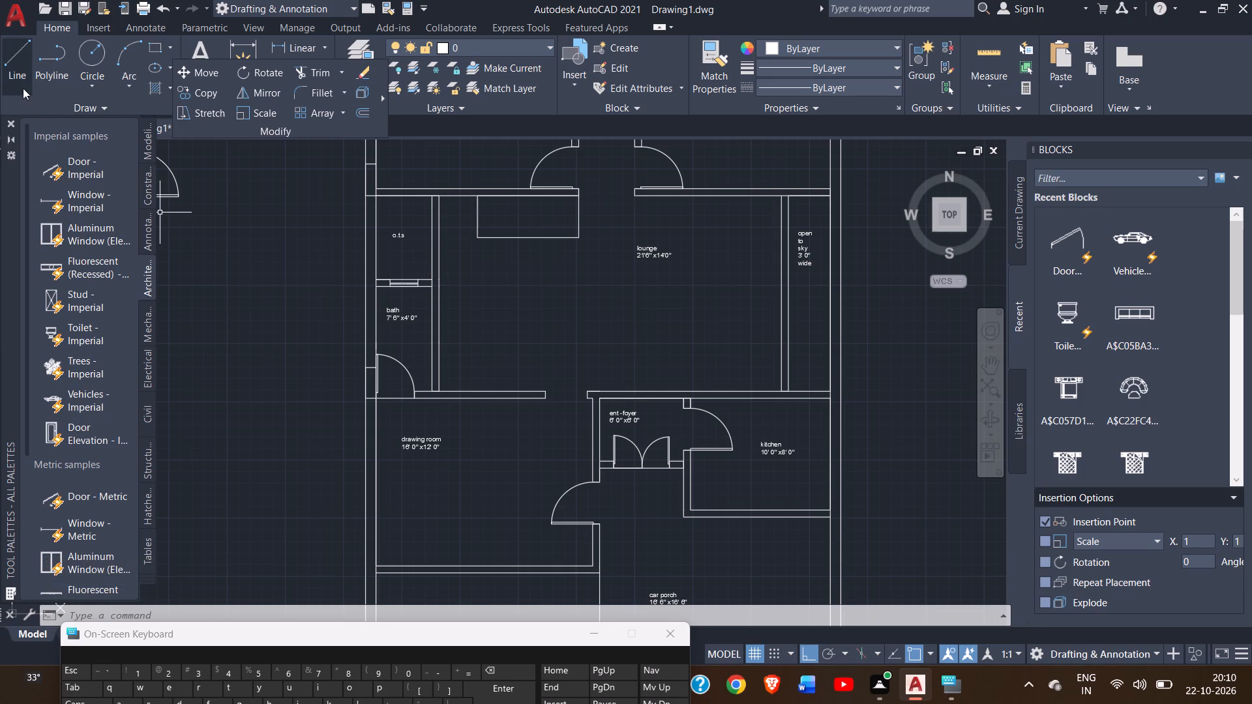
Draw a straight line from the southwest corner of the 3' deep outline south to the lounge's south wall.
left_click(10, 48)
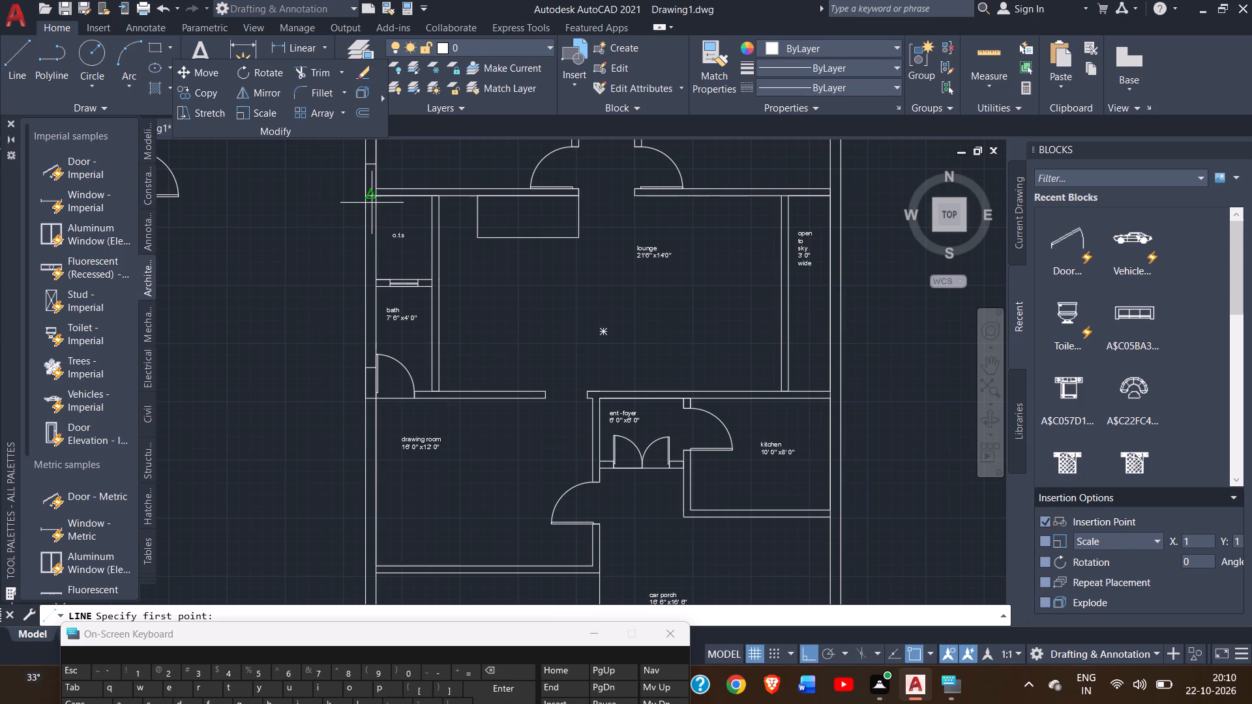
left_click(480, 237)
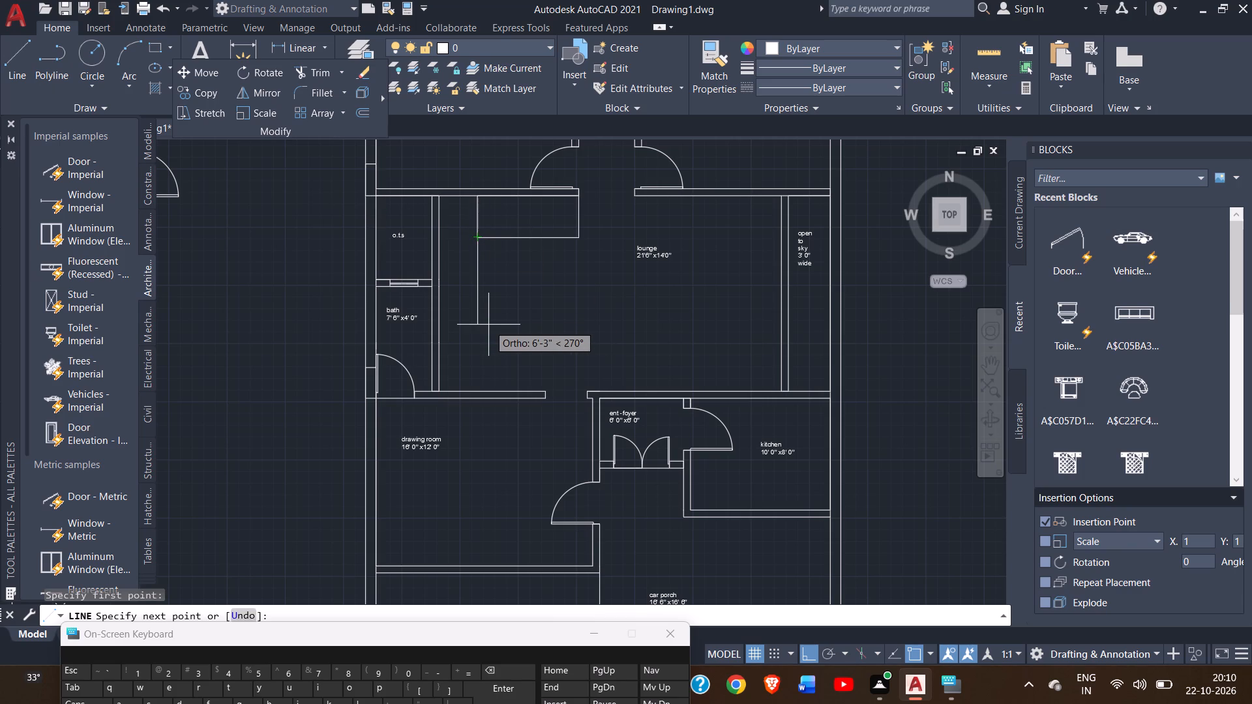
right_click(488, 325)
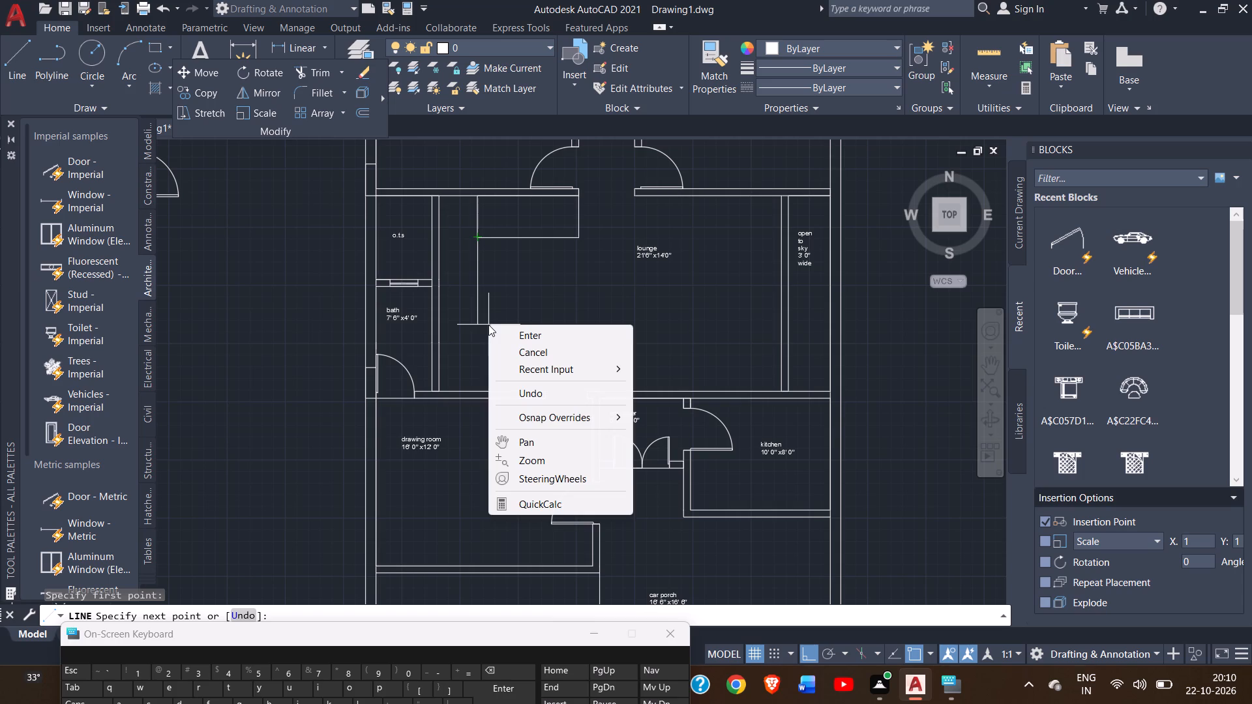
left_click(441, 334)
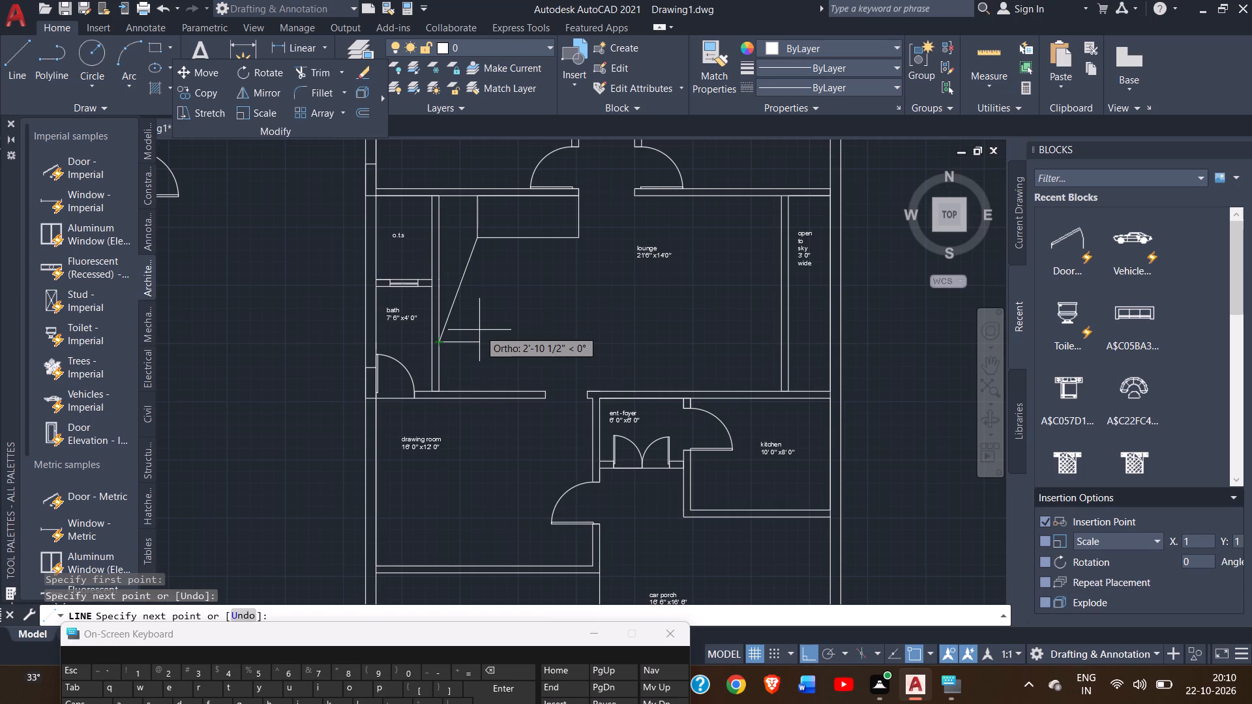
key("ctrl+z")
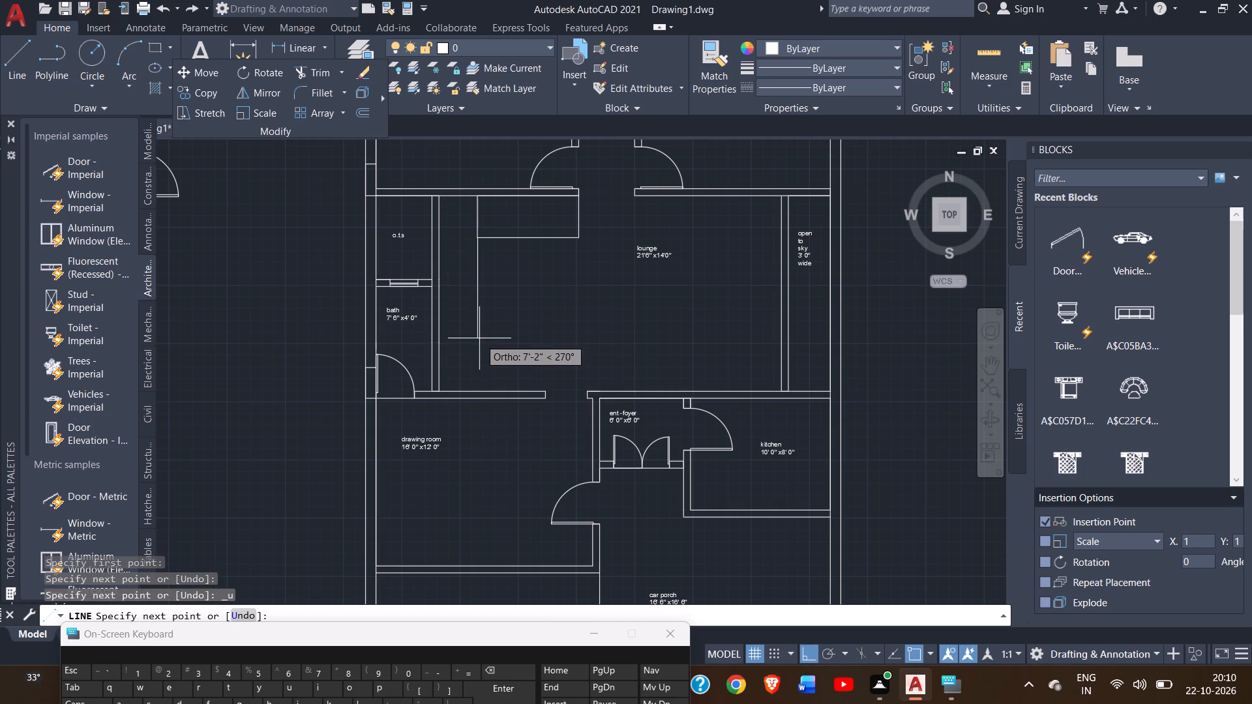
left_click(475, 391)
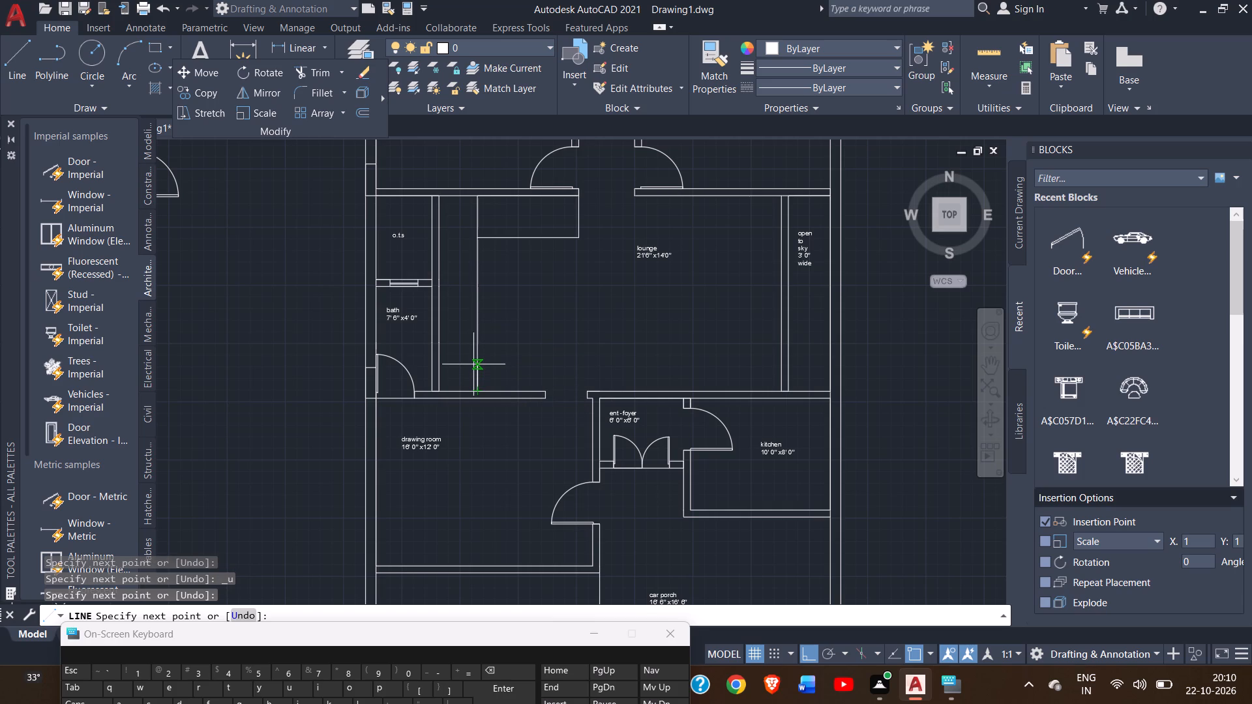
Outline a 3' deep rectangle on the lounge's south wall, east of the long vertical line and ending short of the wall opening.
key("3")
key("apostrophe")
key("Return")
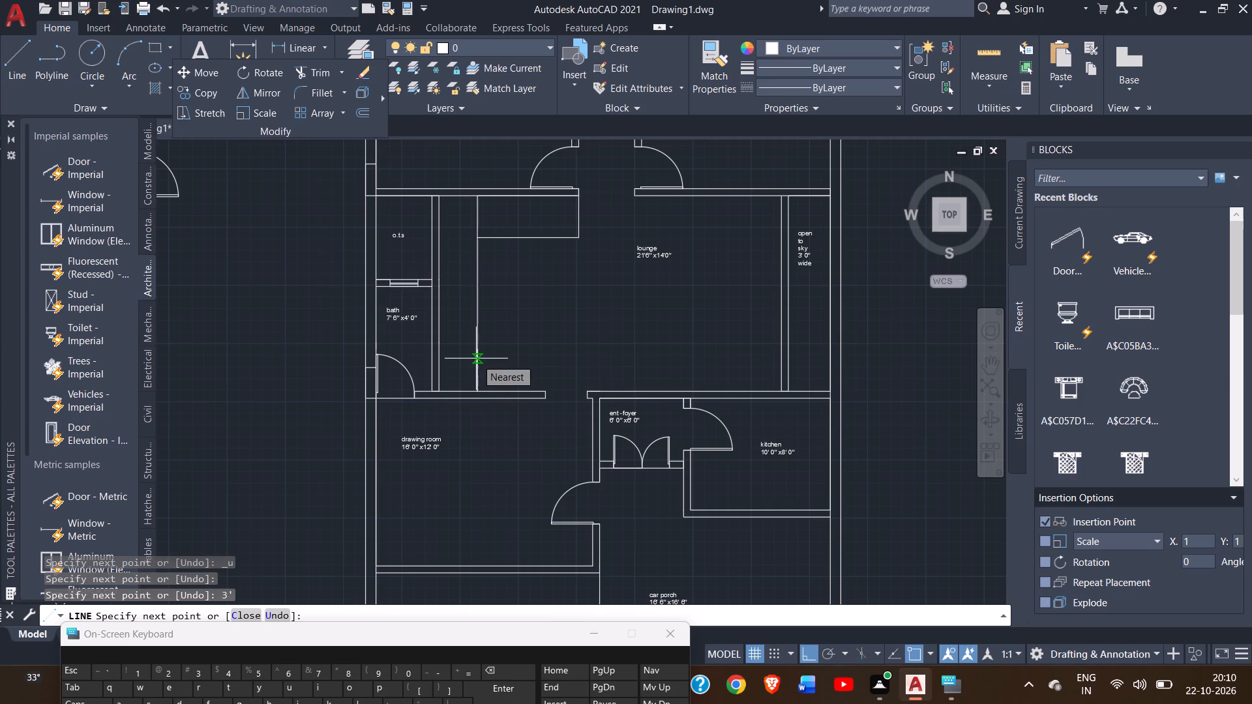
left_click(531, 349)
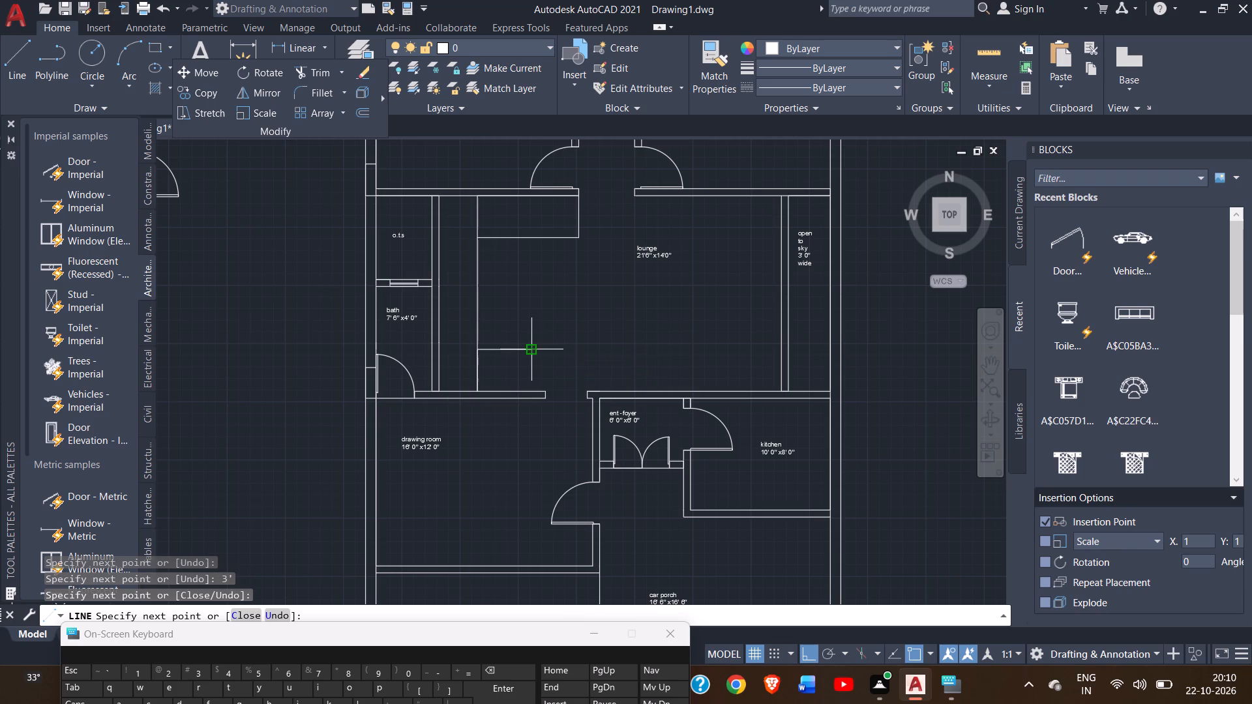
left_click(529, 390)
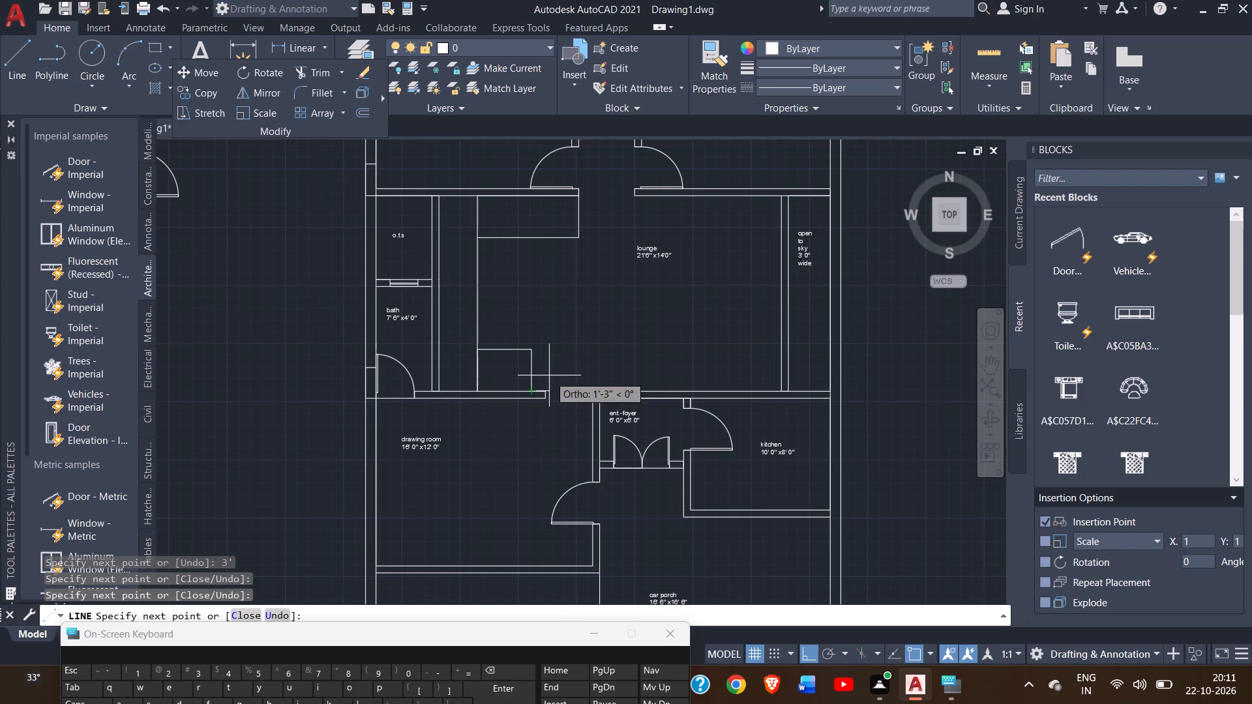
right_click(549, 375)
left_click(576, 383)
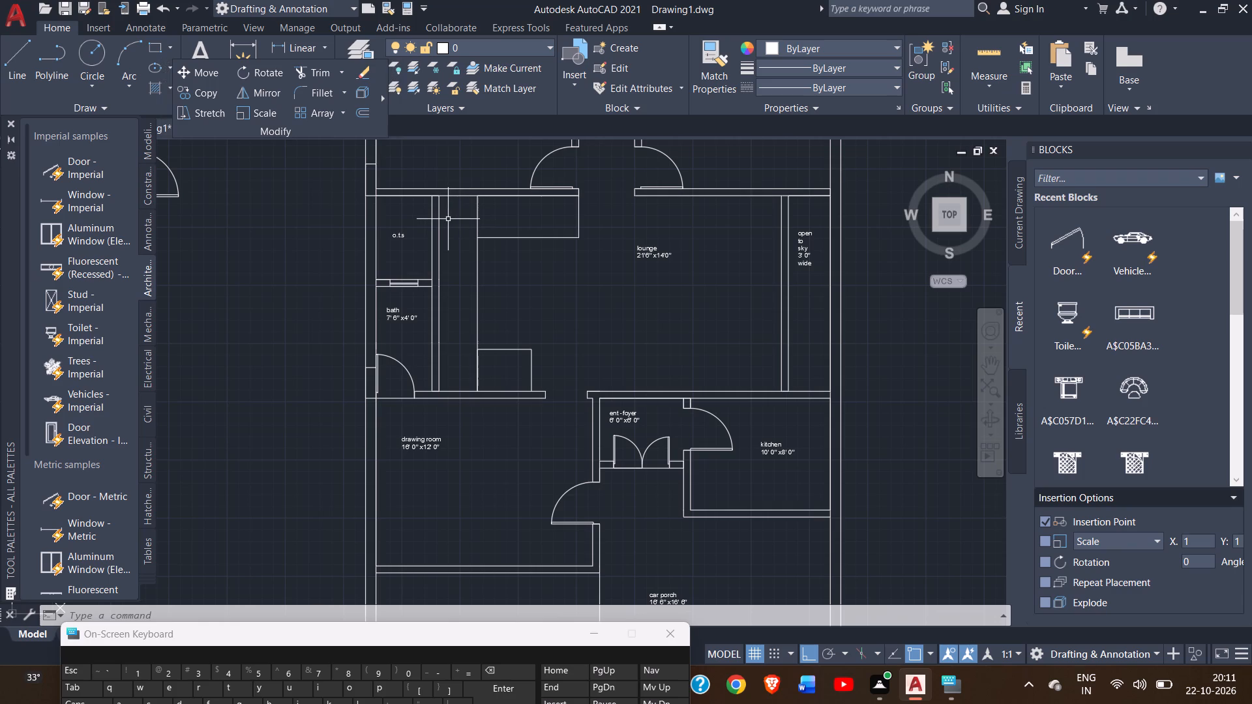
Draw a three-point arc from the east face of the o.t.s wall up to where the long vertical line meets the north wall.
scroll(447, 218, "up", 1, "ctrl")
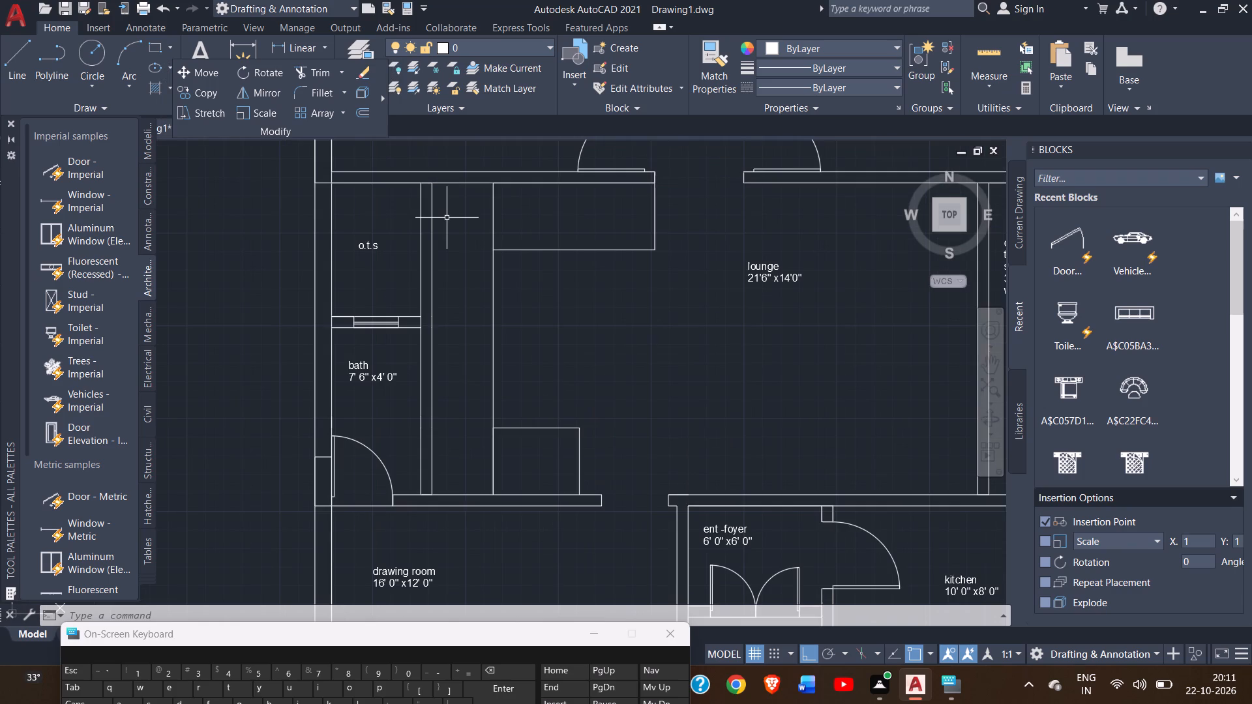
left_click(125, 46)
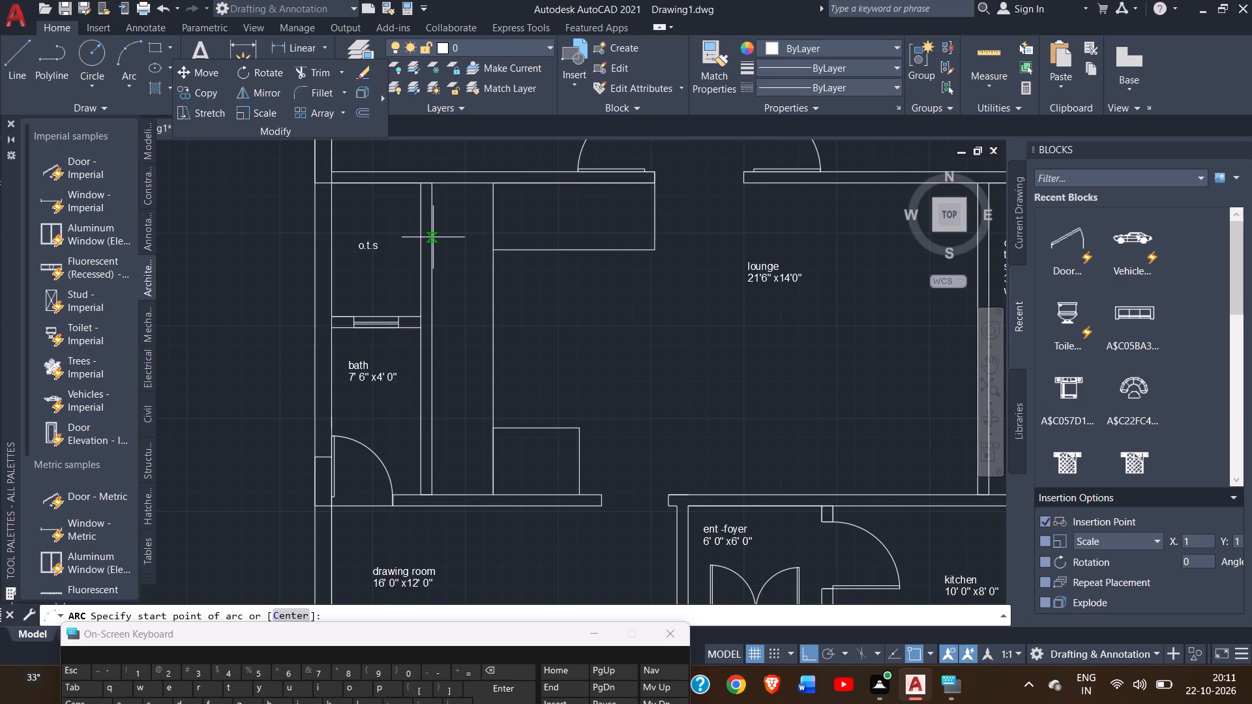
left_click(433, 237)
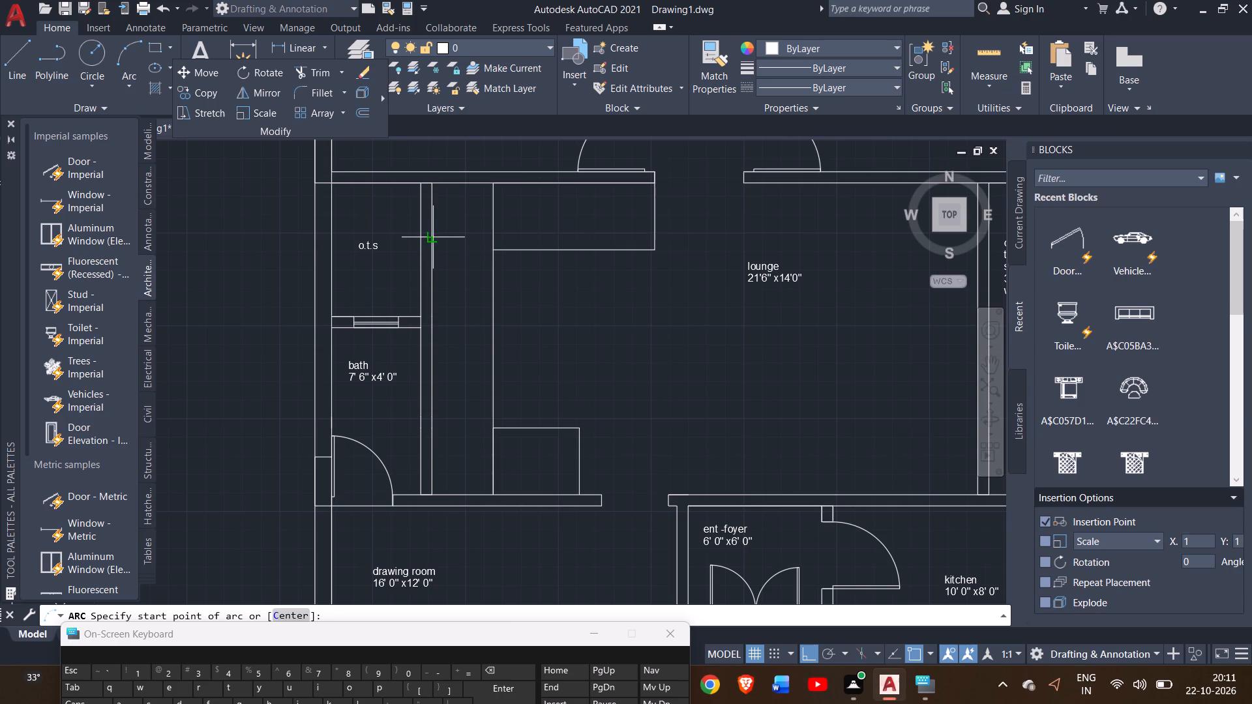
left_click(451, 209)
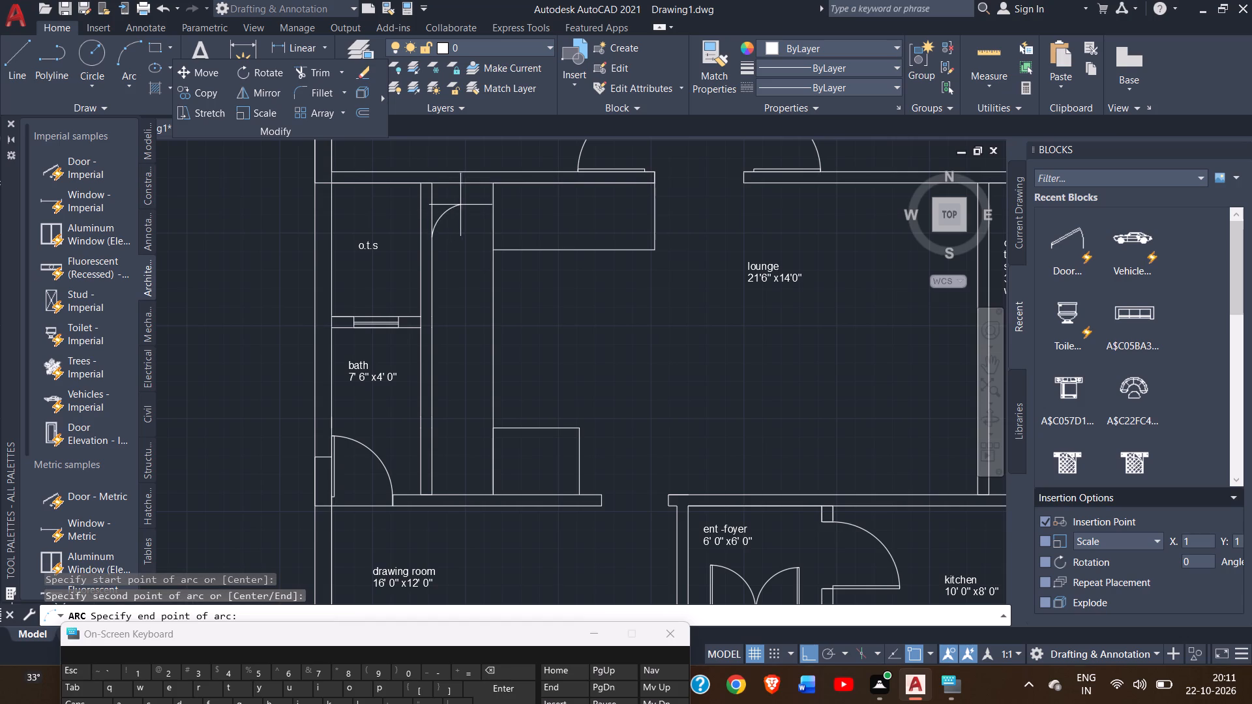
left_click(492, 184)
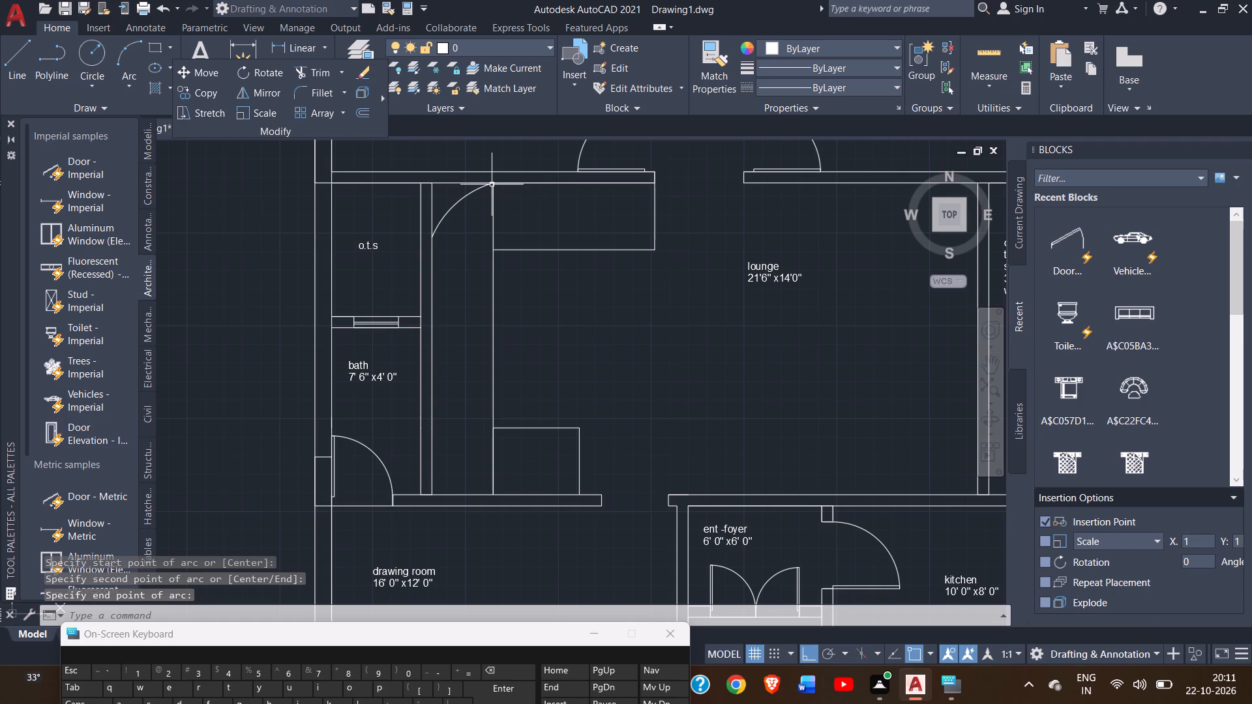
left_click(492, 184)
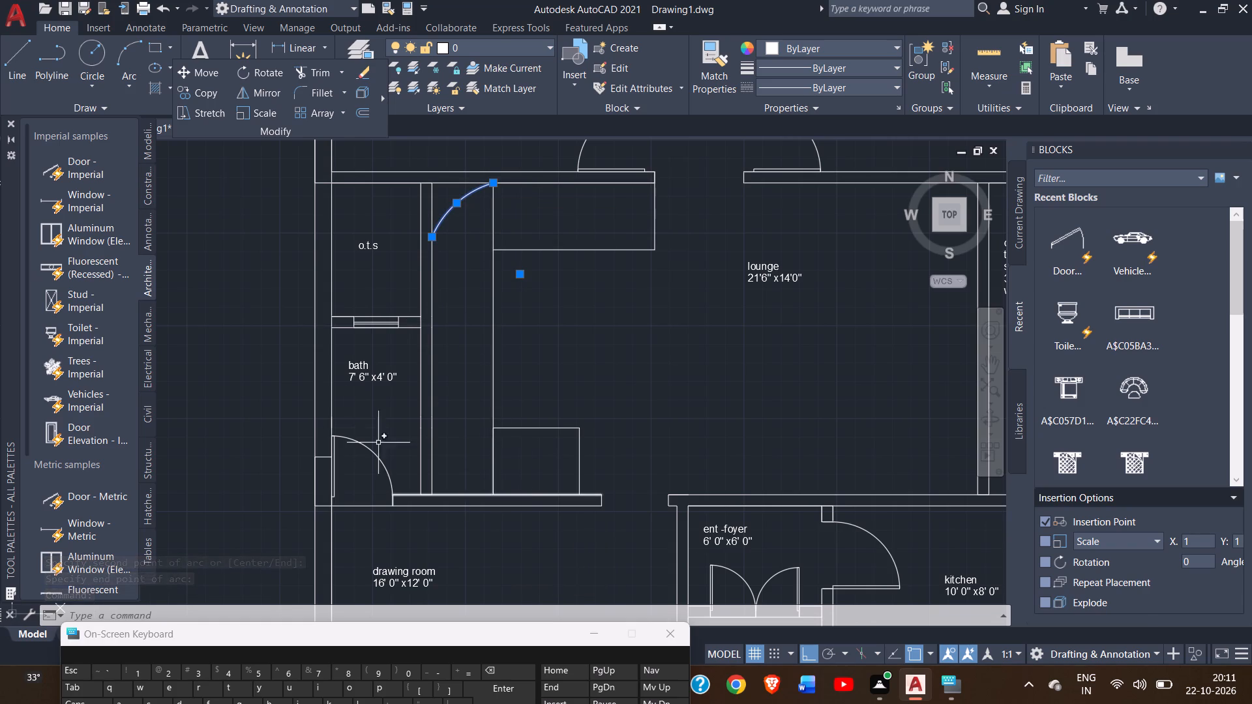
Draw a three-point arc from the vertical line's south end up to the east face of the bath wall, mirroring the northern arc.
left_click(134, 56)
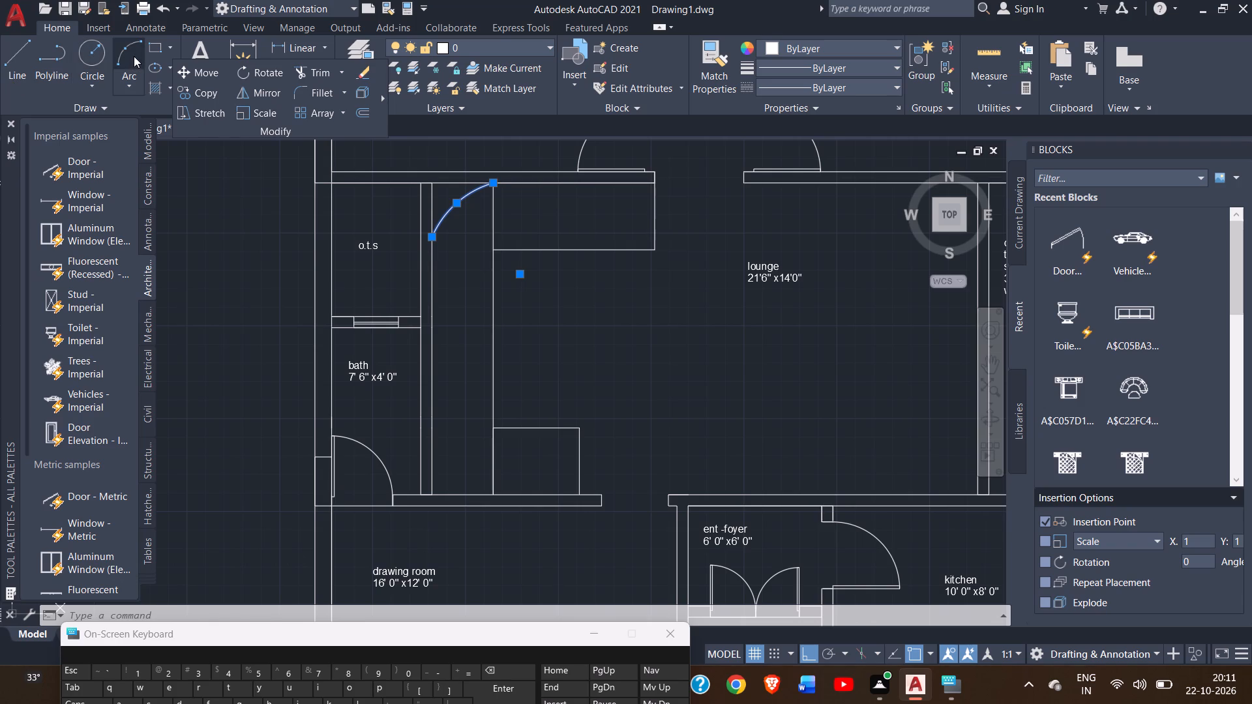
left_click(493, 491)
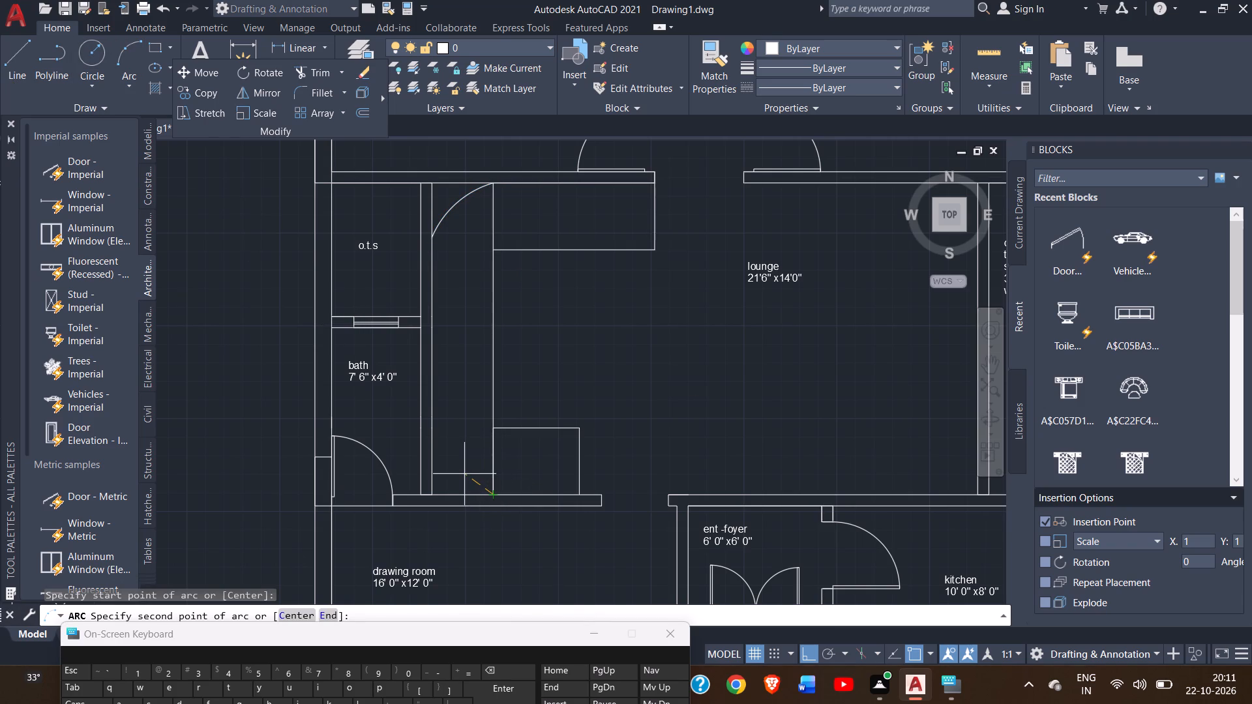
left_click(462, 473)
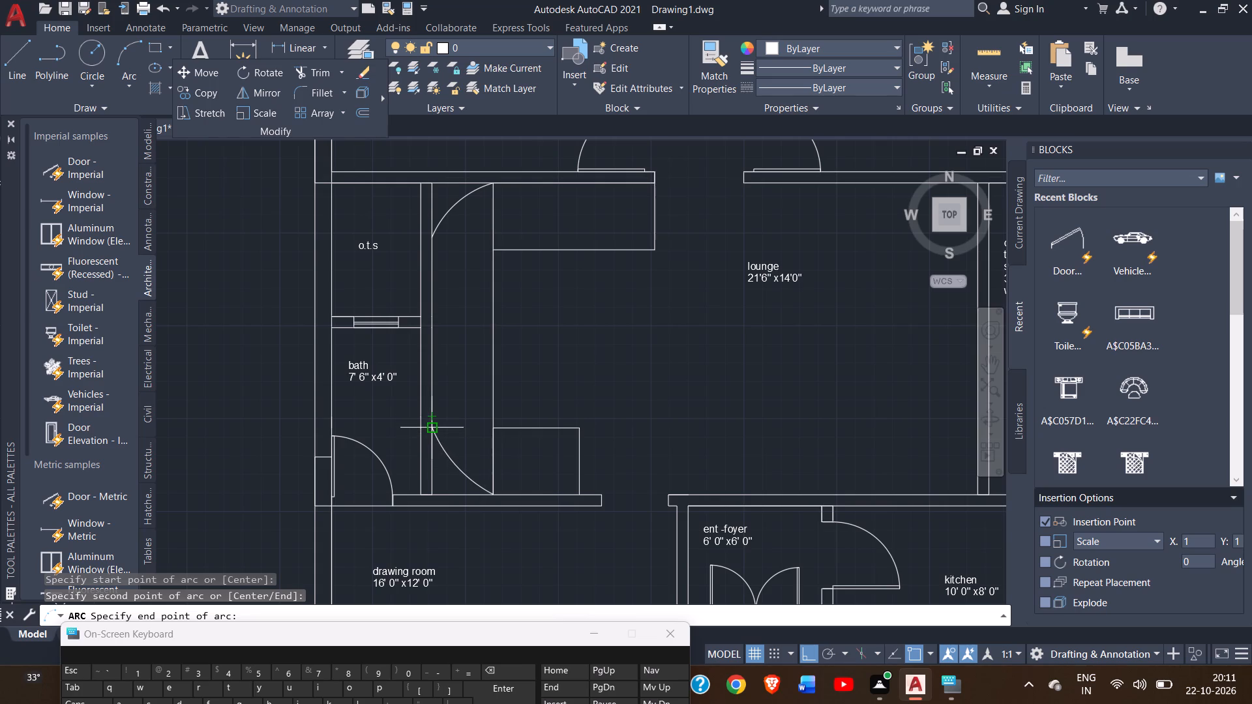
left_click(430, 433)
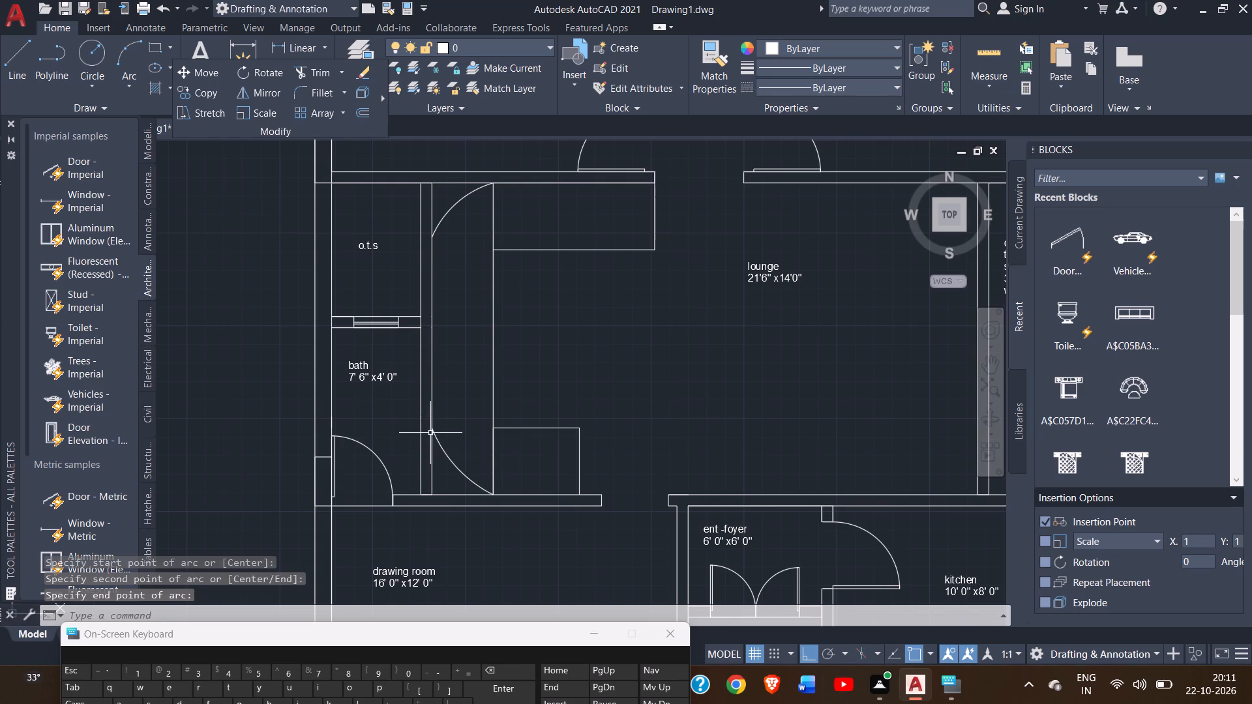
right_click(451, 417)
left_click(451, 417)
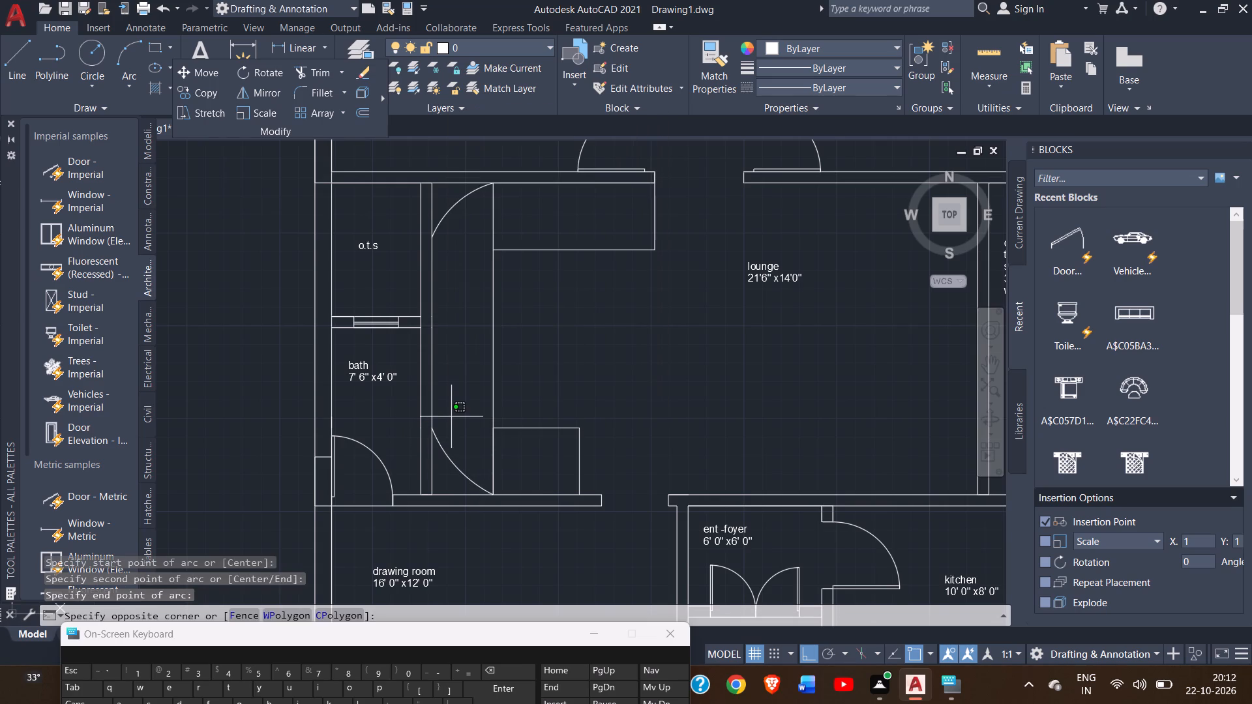
left_click(451, 417)
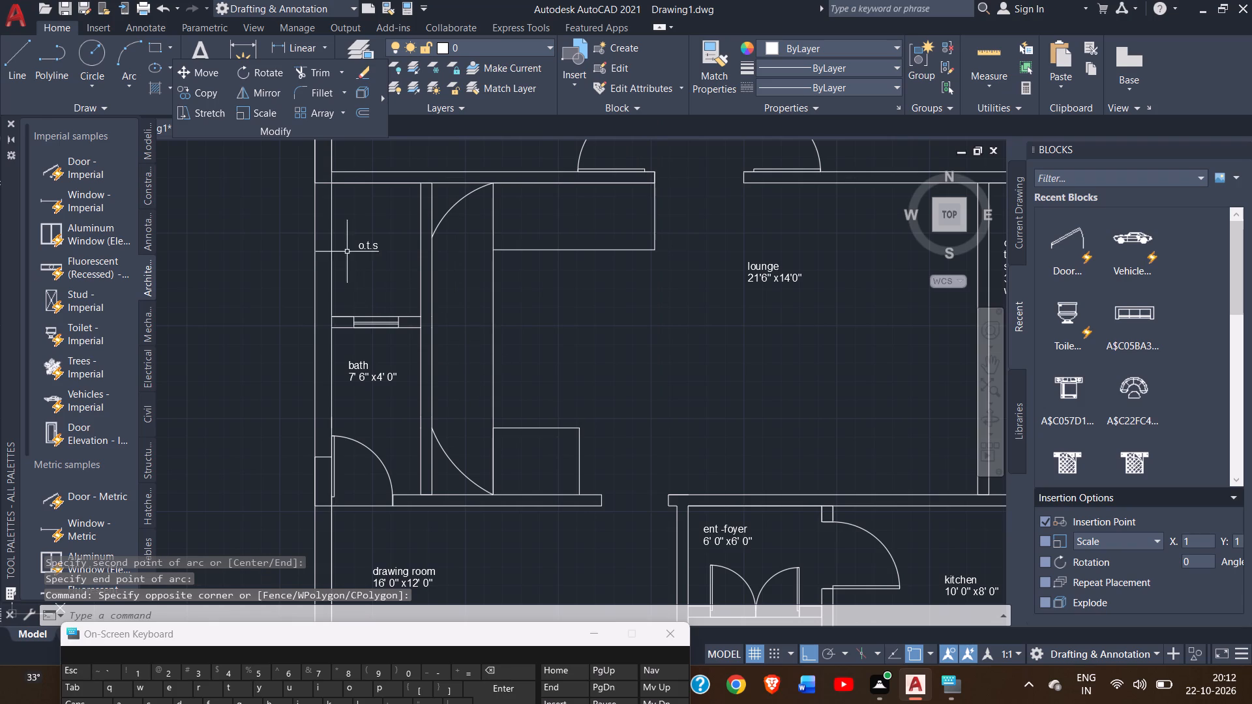
Draw the three easternmost tread lines across the 3' deep northern outline, spaced 1' apart starting from its east edge.
left_click(13, 80)
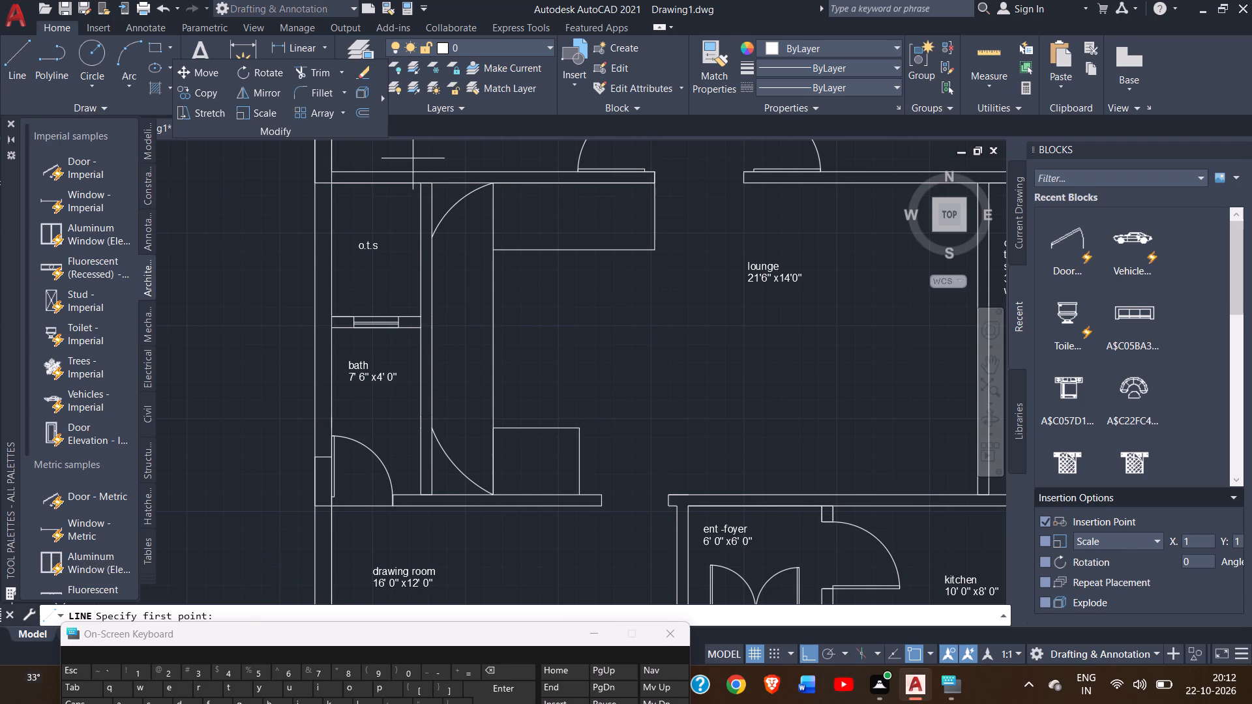
left_click(653, 184)
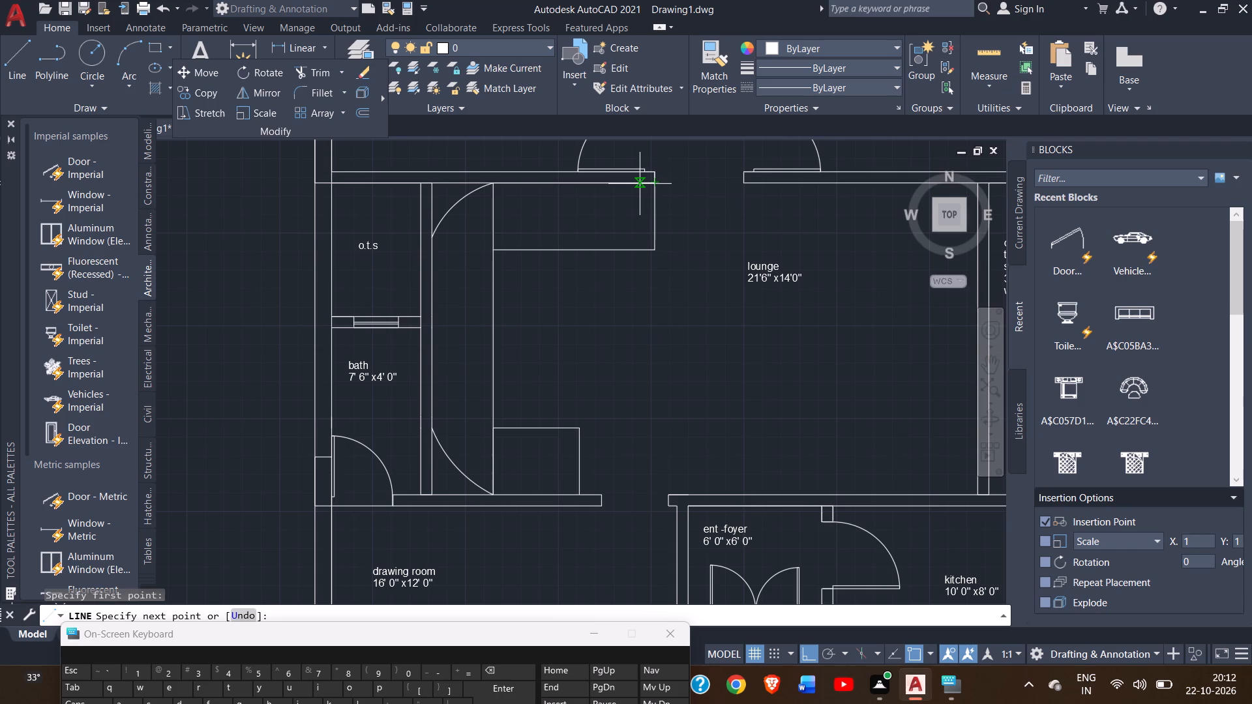
type("1';")
key("Return")
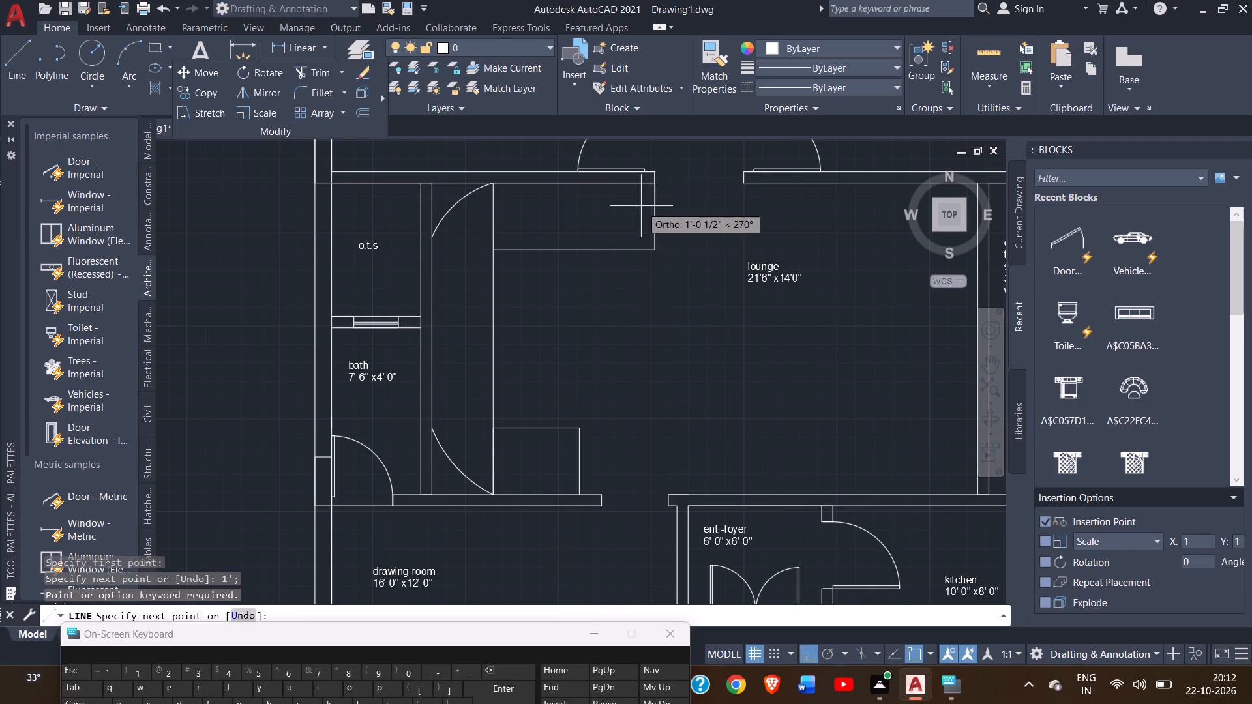
key("ctrl+z")
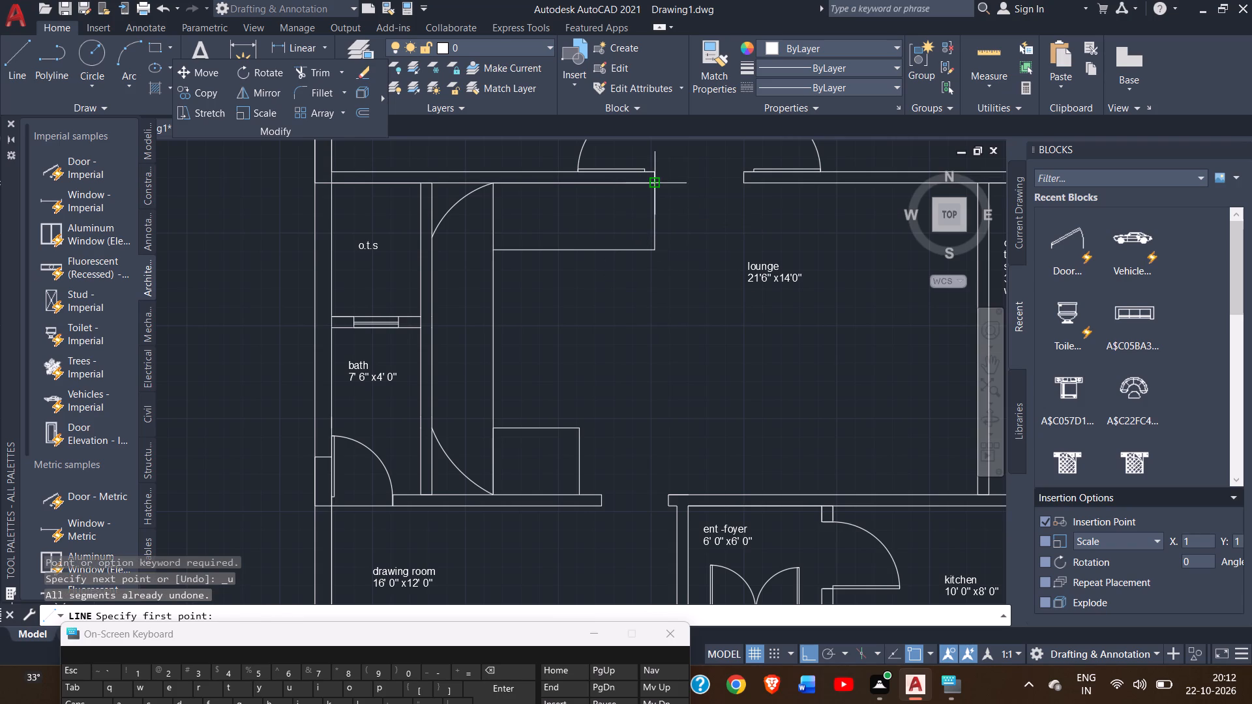
left_click(650, 186)
type("1'")
key("Return")
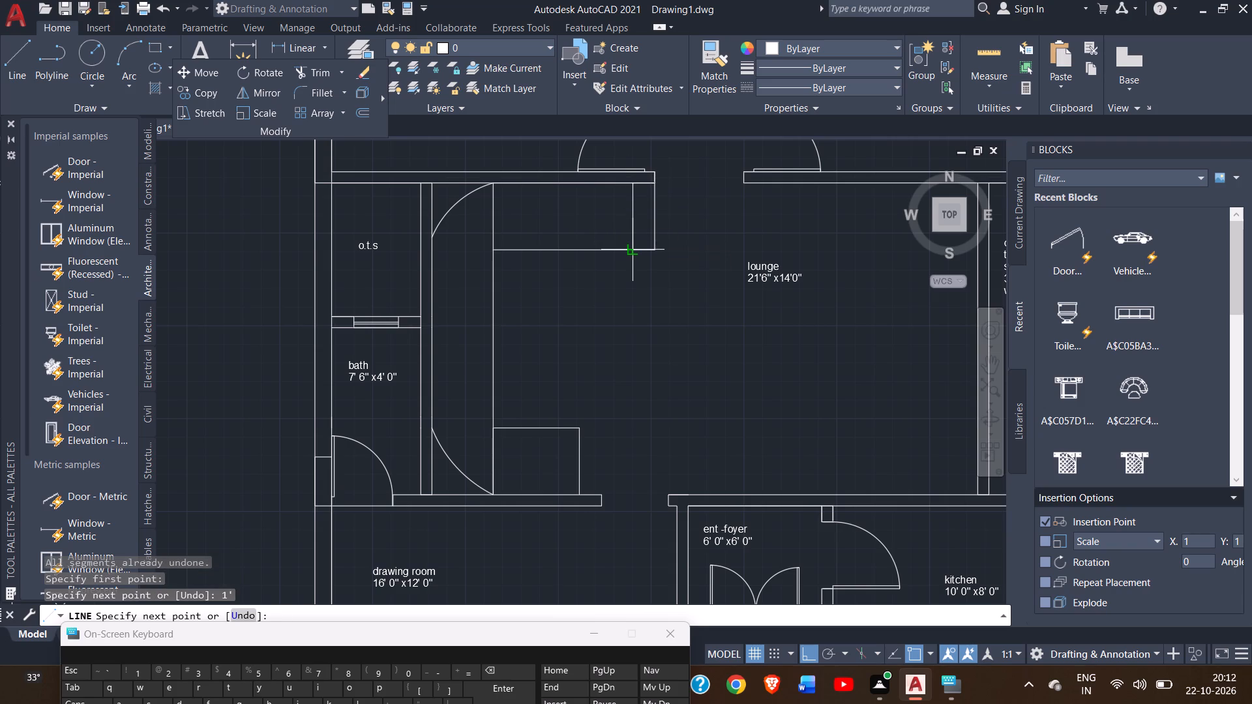
left_click_drag(631, 254, 609, 259)
type("1'")
key("Return")
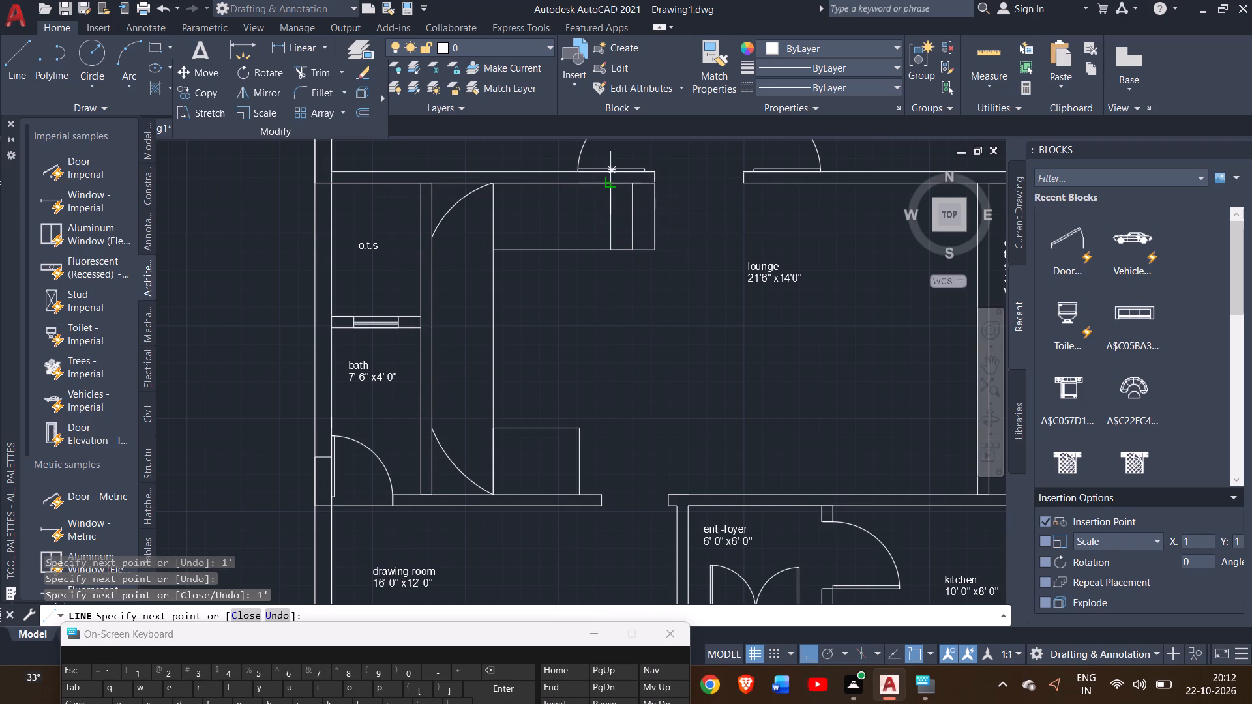
left_click(614, 180)
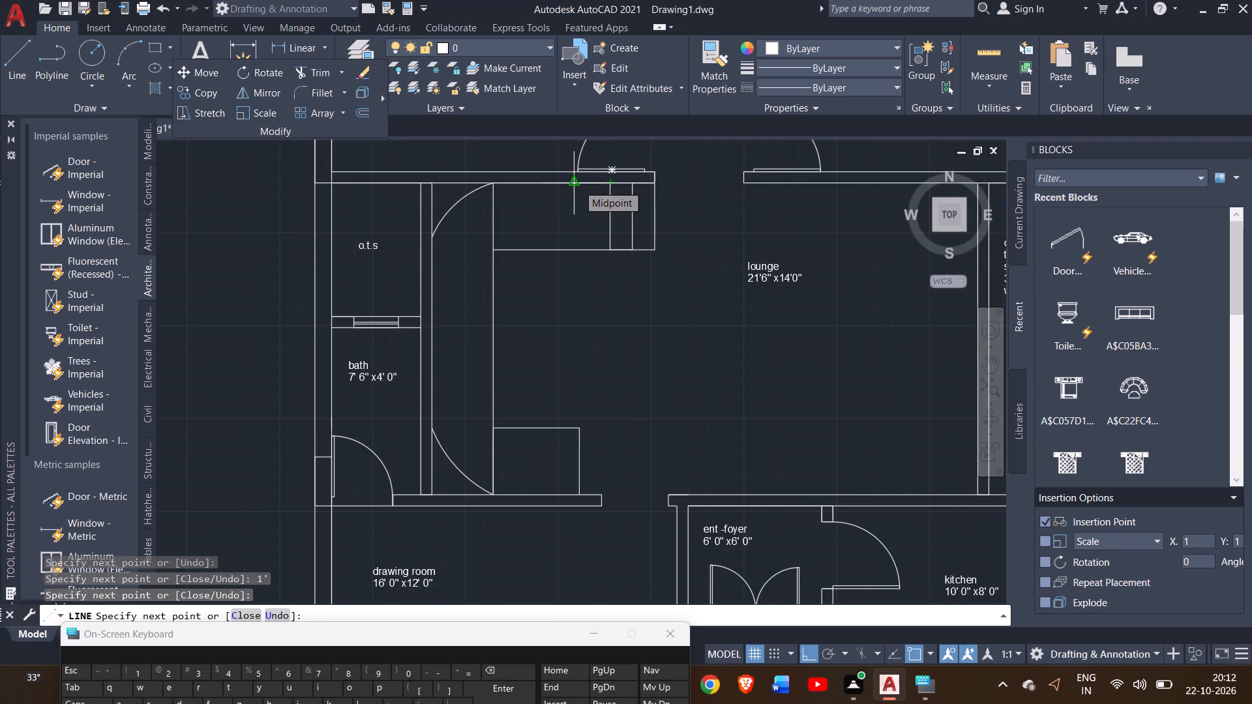
type("1'")
key("Return")
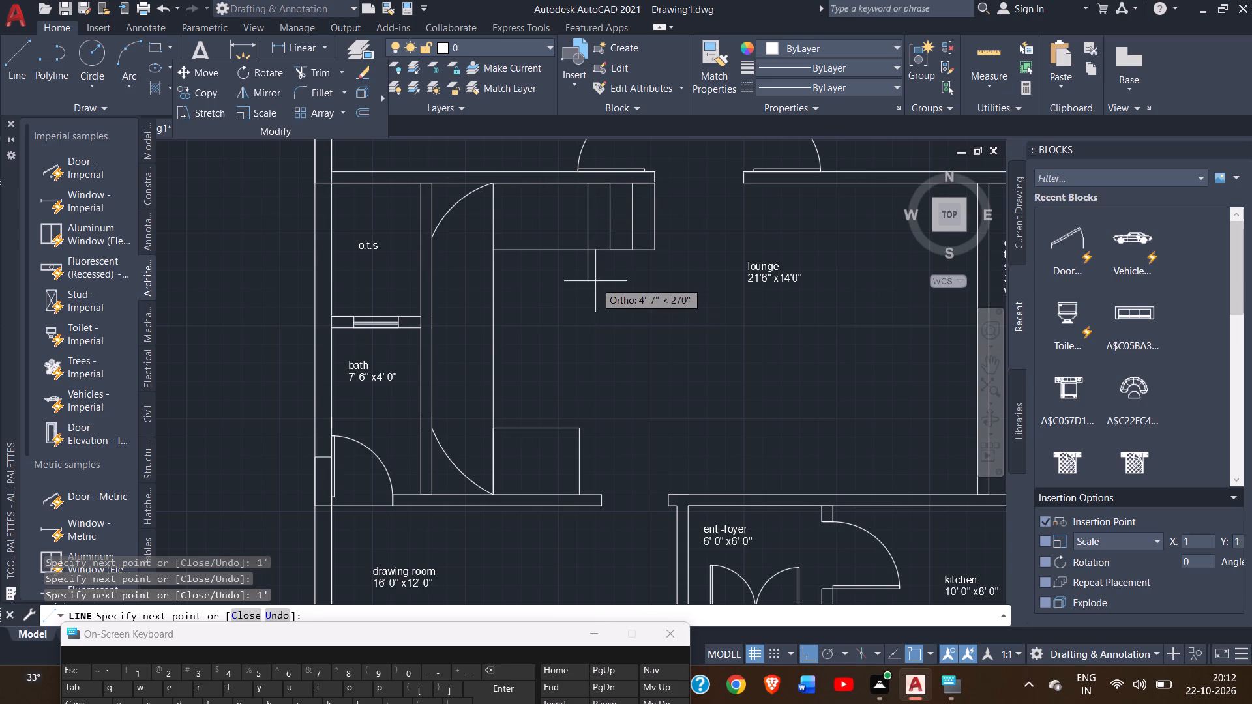
left_click_drag(589, 254, 588, 254)
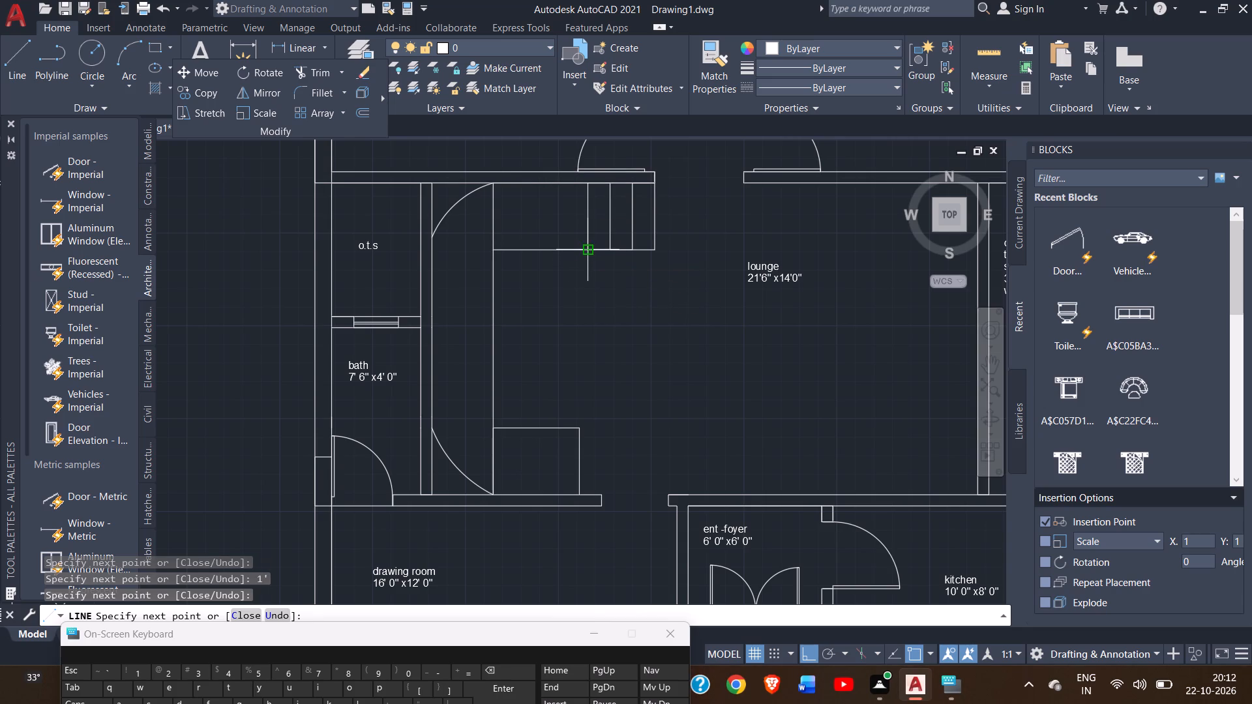
Continue the connected line westward with three more tread lines across the northern outline at 1' spacing.
left_click_drag(588, 254, 566, 251)
type("1'")
key("Return")
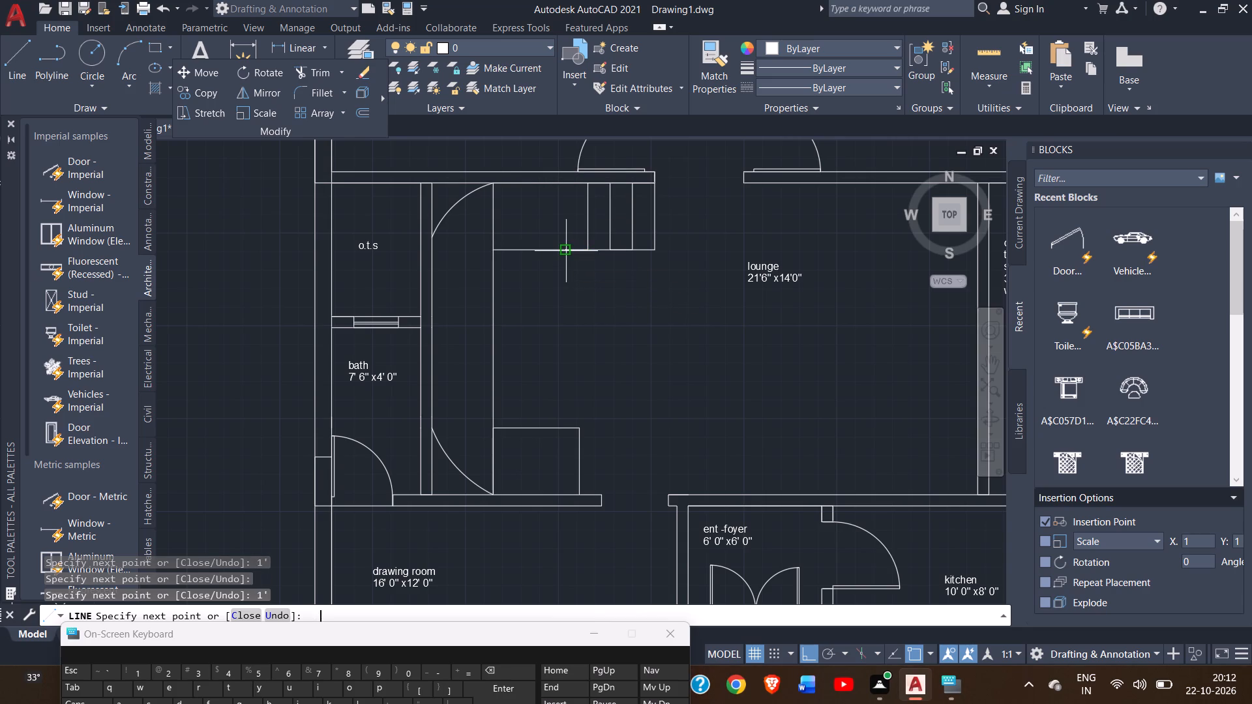
left_click_drag(570, 187, 549, 190)
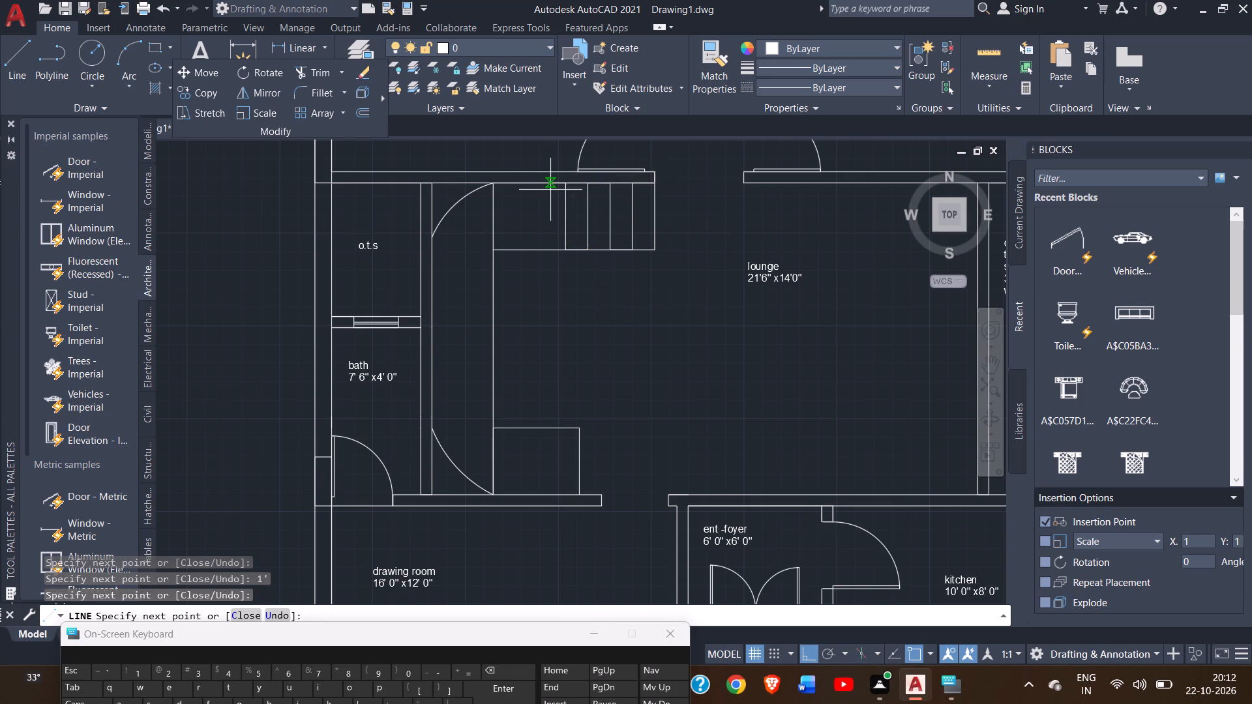
left_click_drag(549, 190, 536, 190)
type("1'")
key("Return")
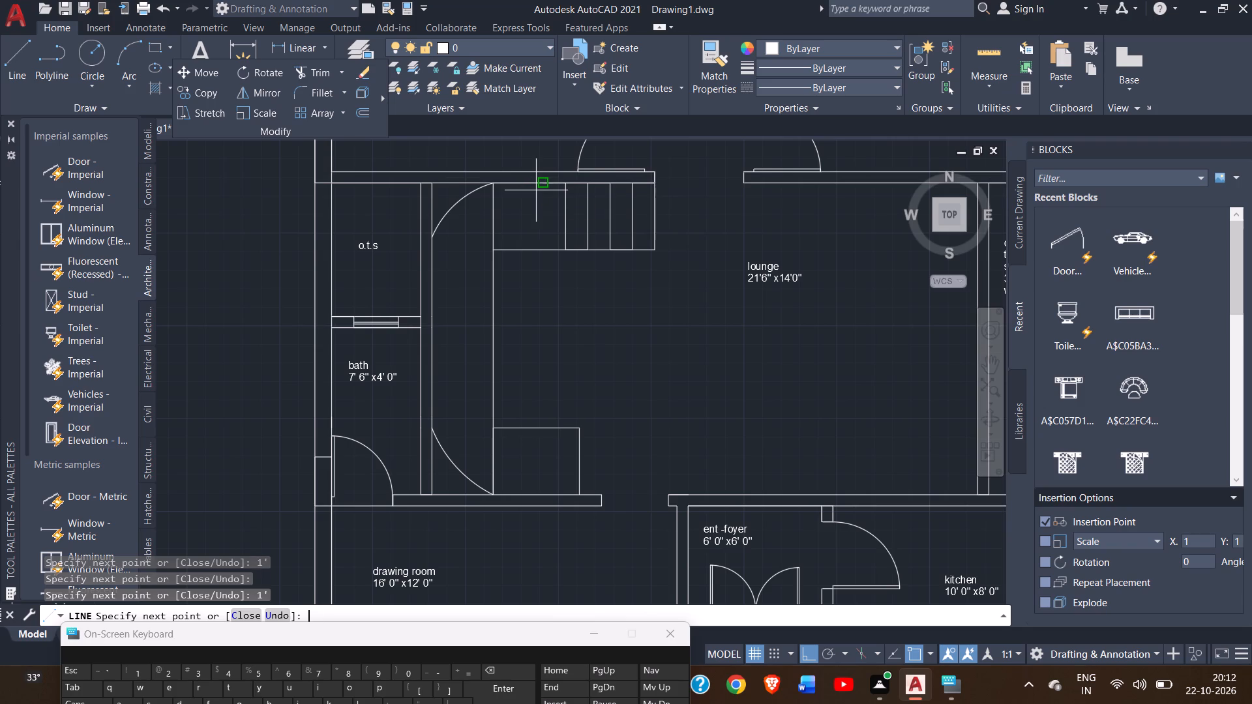
left_click(540, 252)
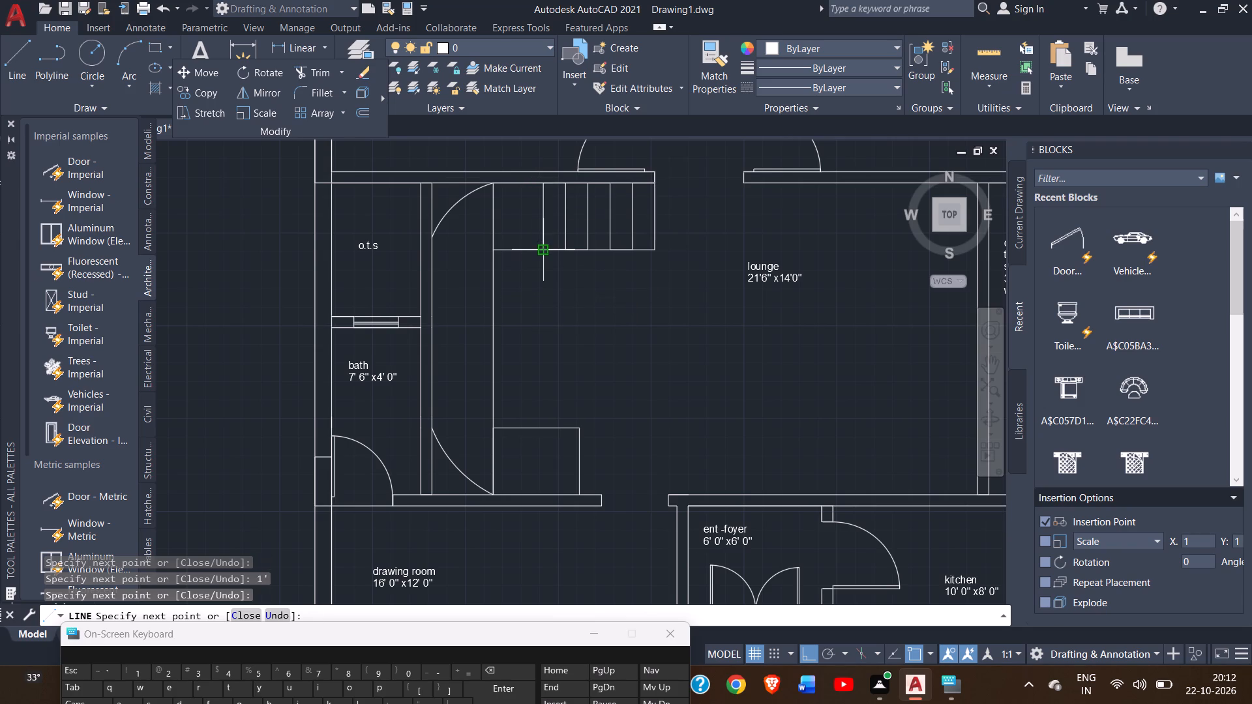
type("1'")
key("Return")
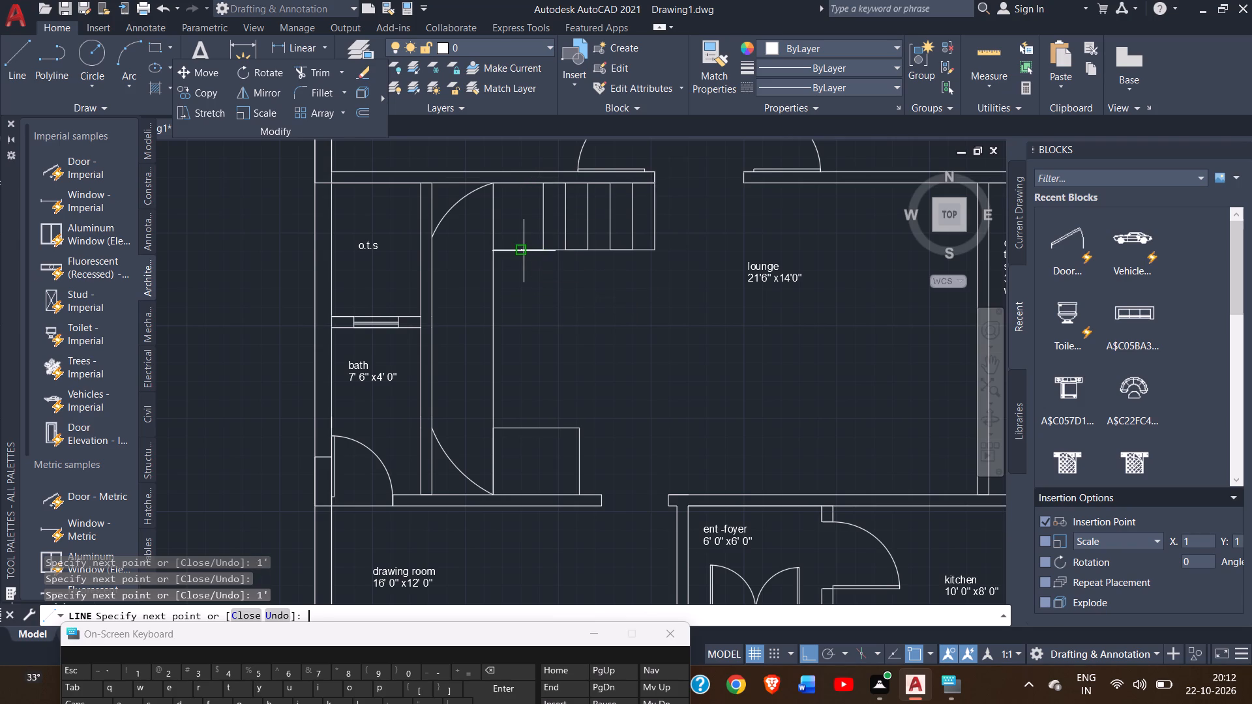
left_click(524, 184)
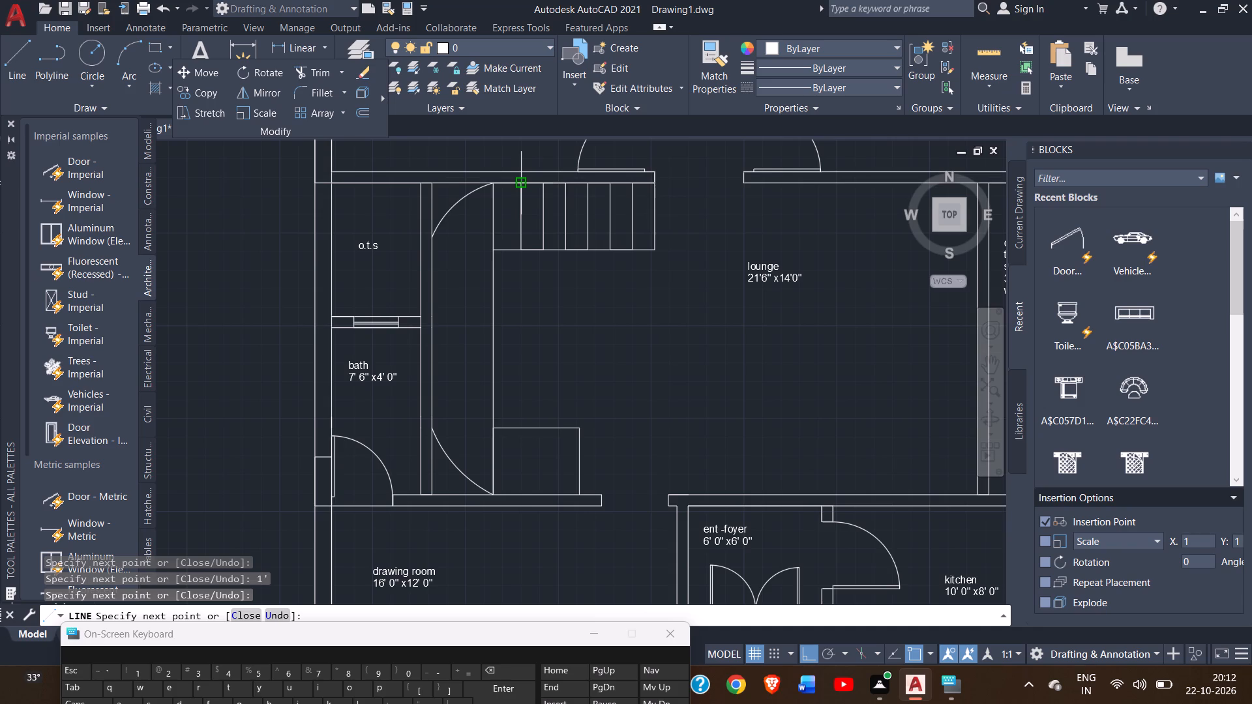
right_click(524, 184)
left_click(547, 196)
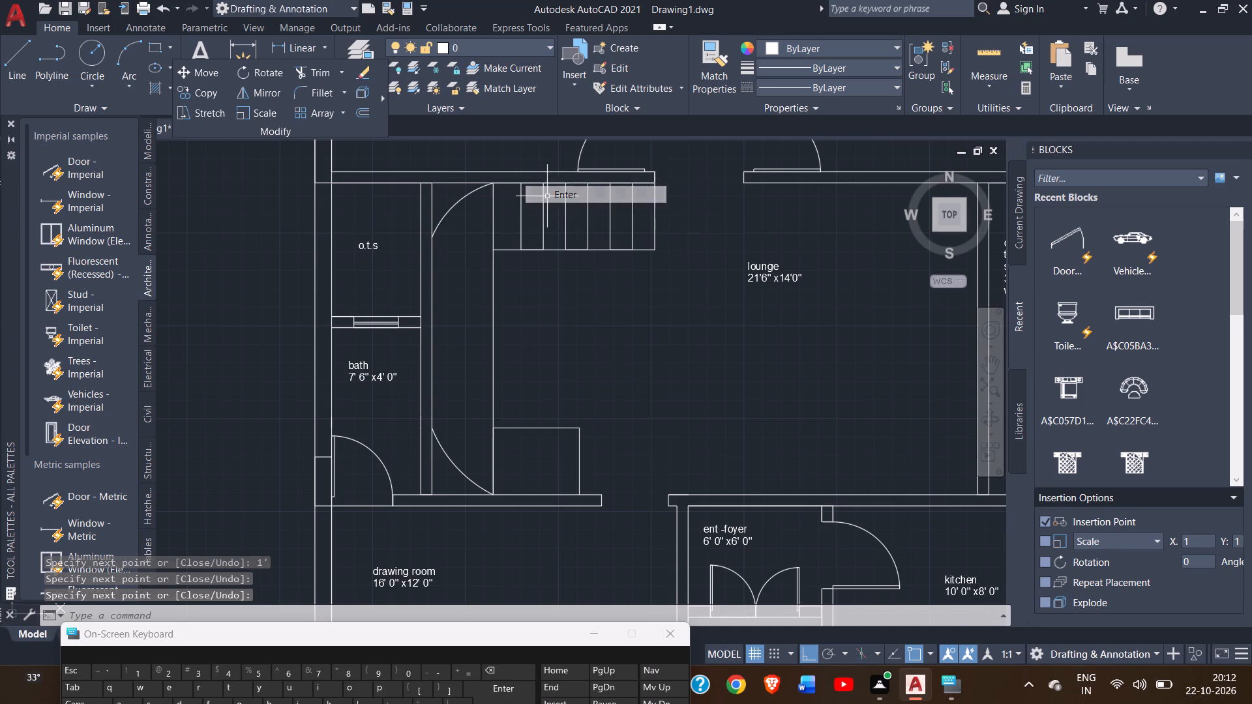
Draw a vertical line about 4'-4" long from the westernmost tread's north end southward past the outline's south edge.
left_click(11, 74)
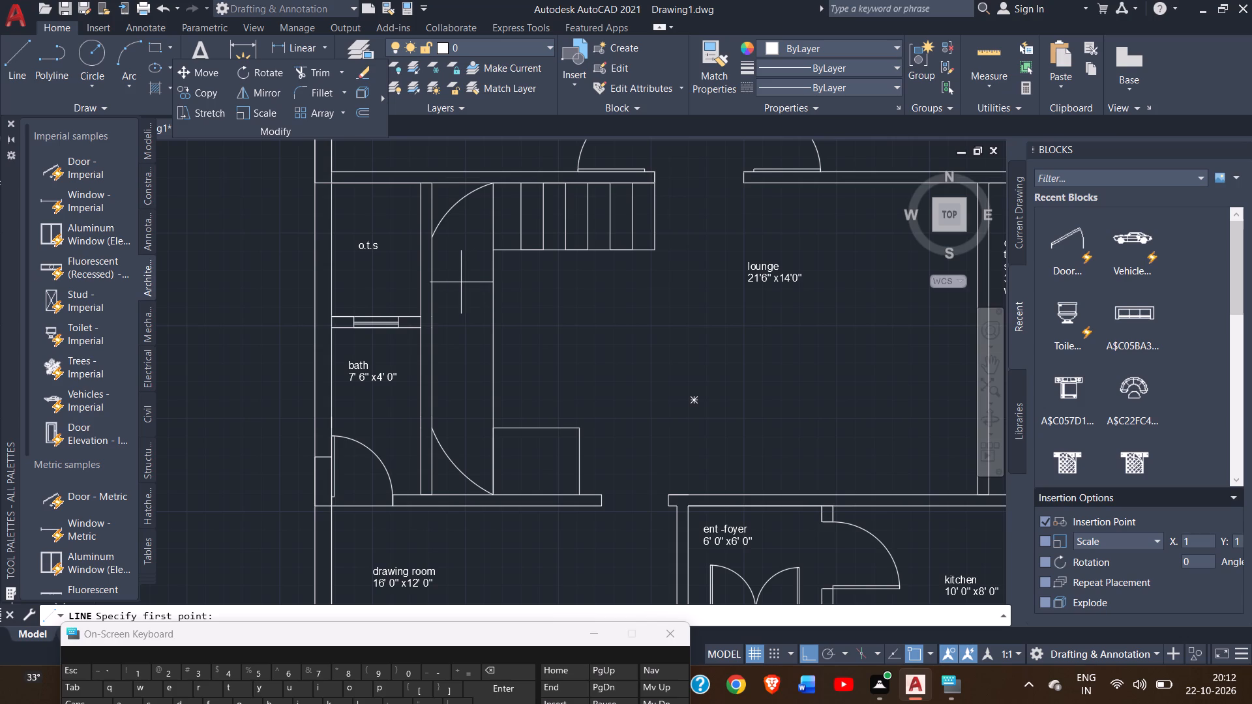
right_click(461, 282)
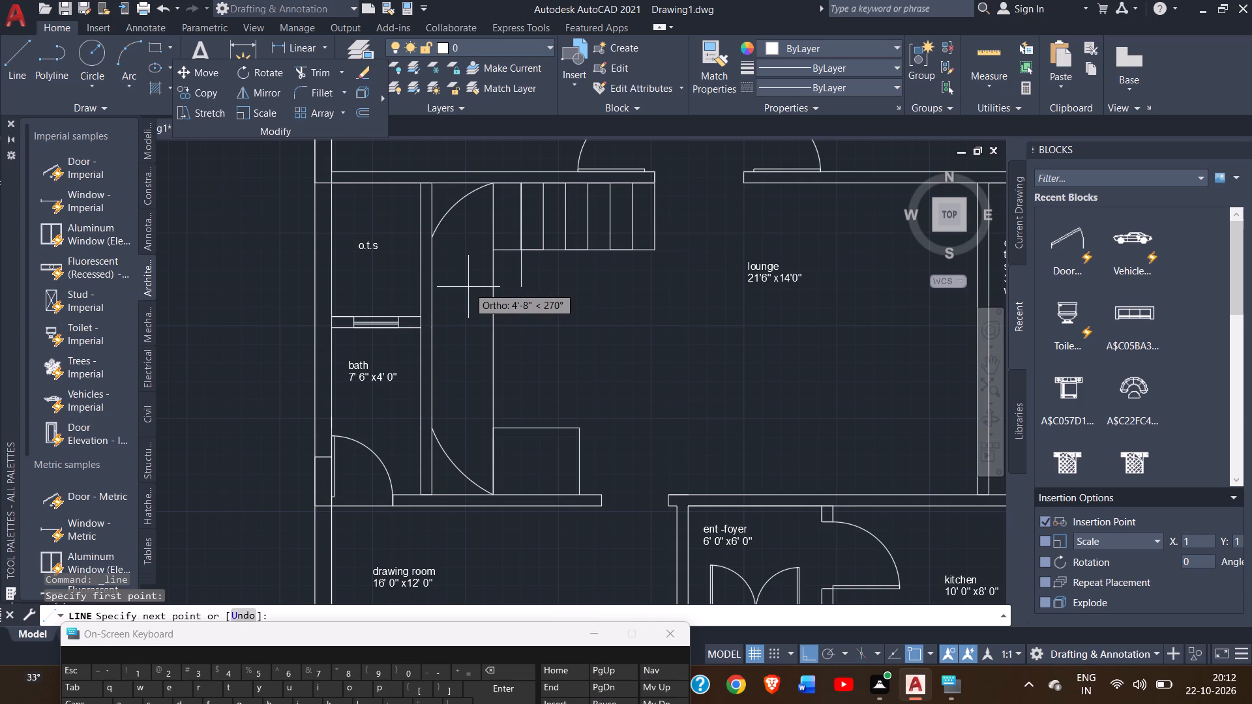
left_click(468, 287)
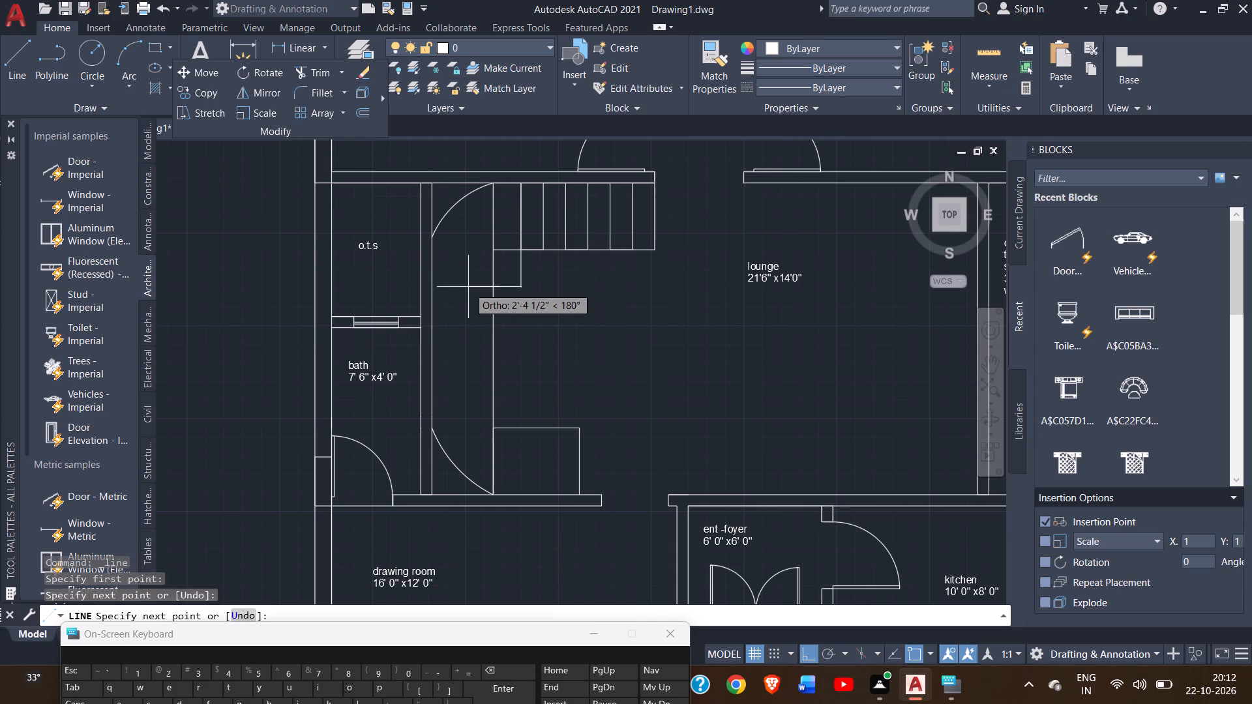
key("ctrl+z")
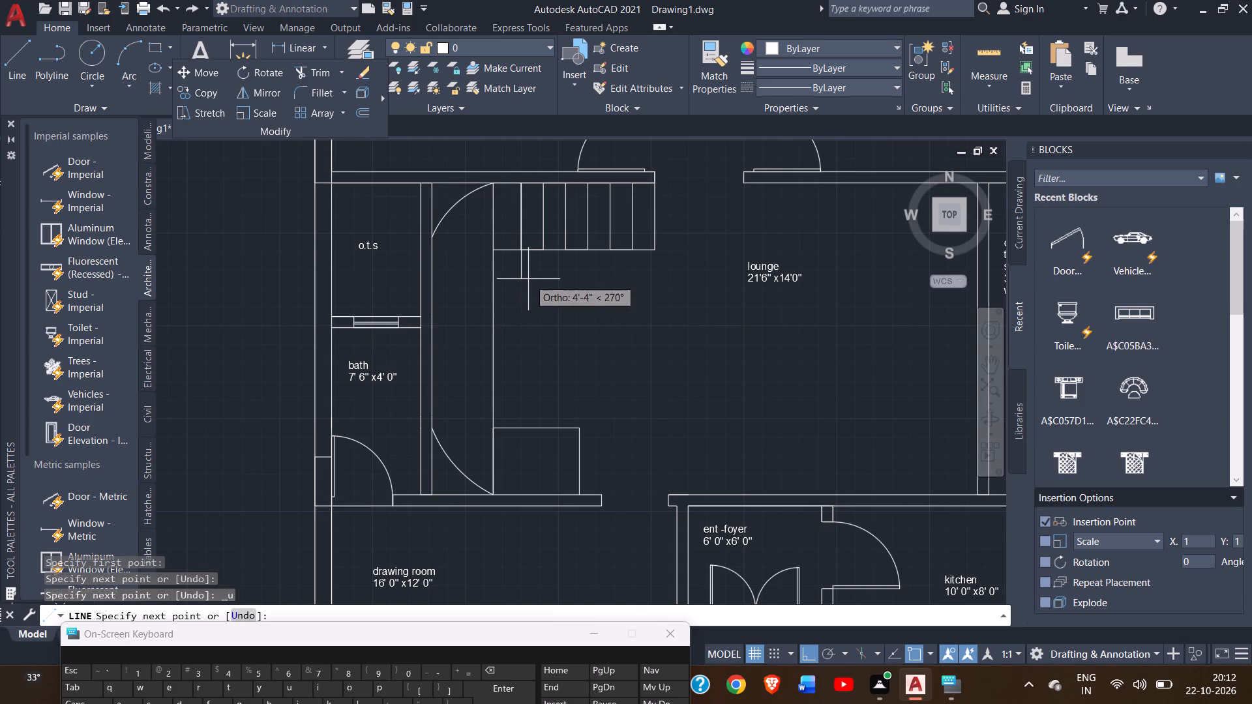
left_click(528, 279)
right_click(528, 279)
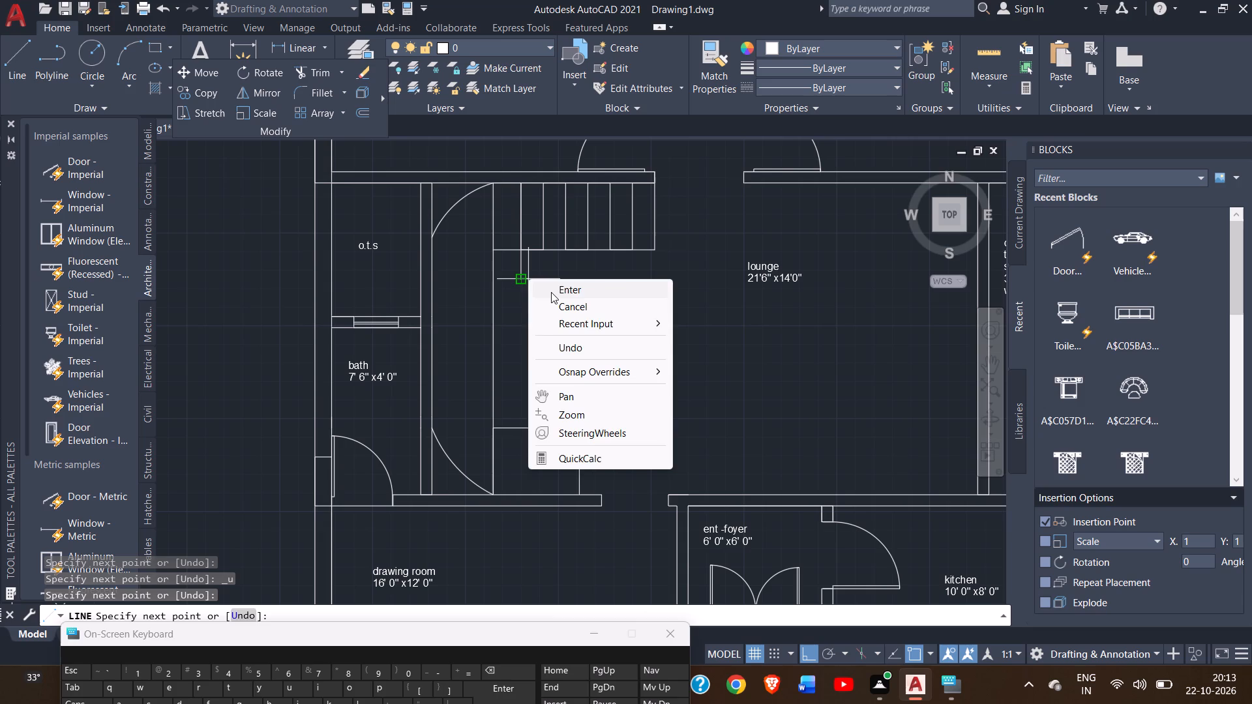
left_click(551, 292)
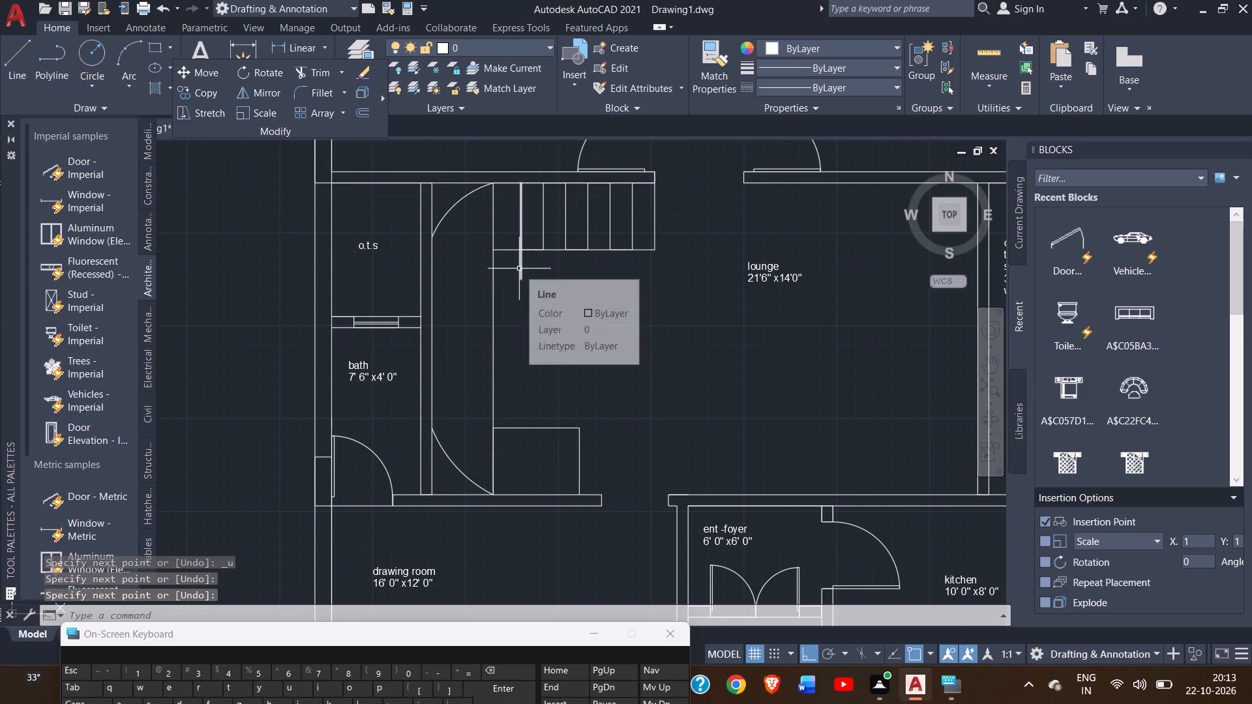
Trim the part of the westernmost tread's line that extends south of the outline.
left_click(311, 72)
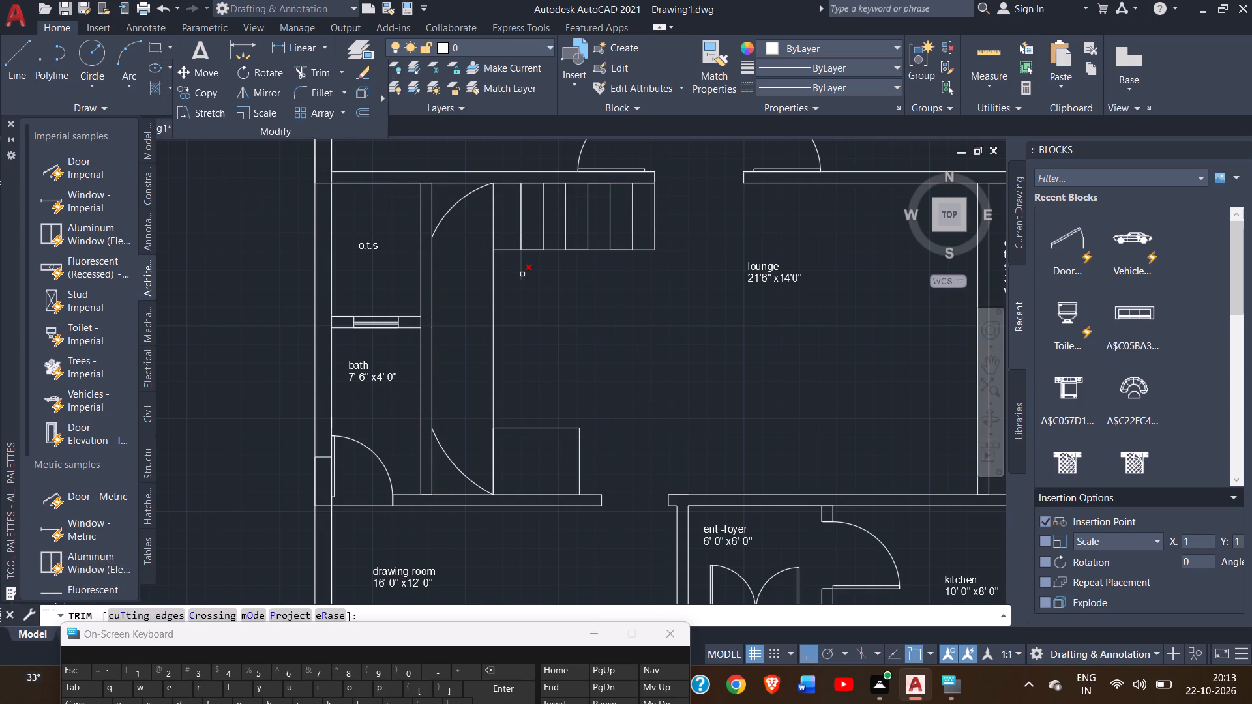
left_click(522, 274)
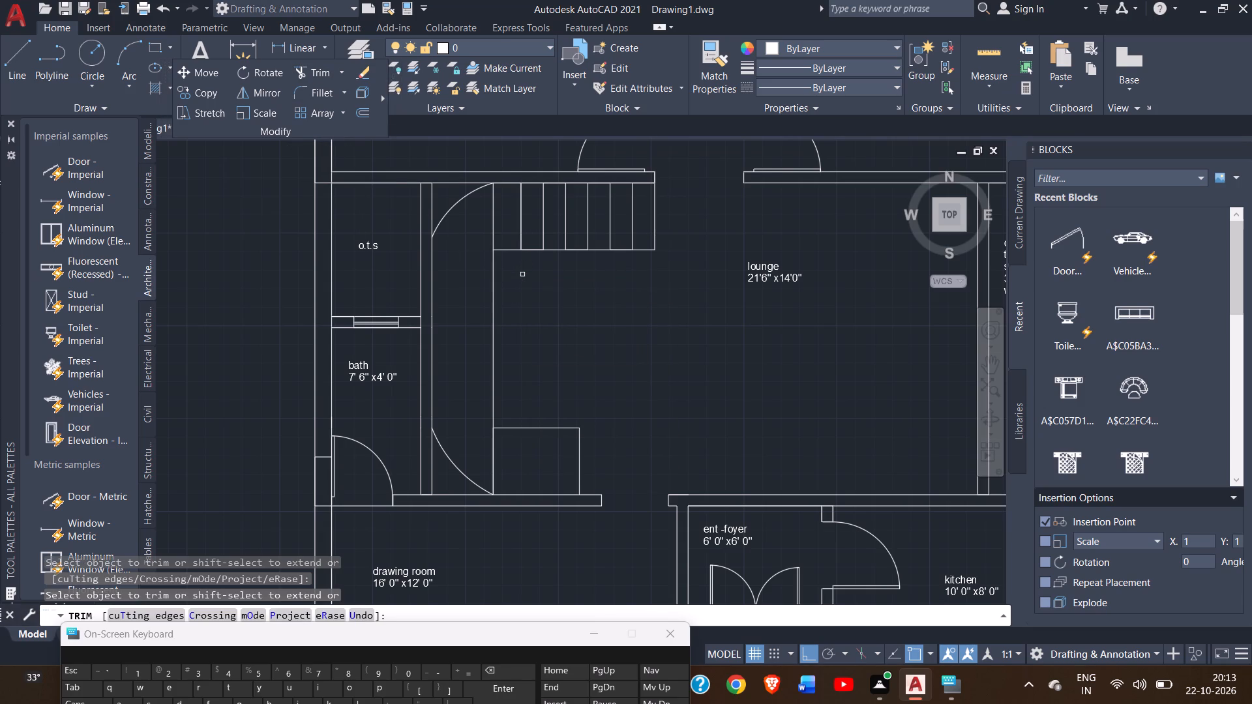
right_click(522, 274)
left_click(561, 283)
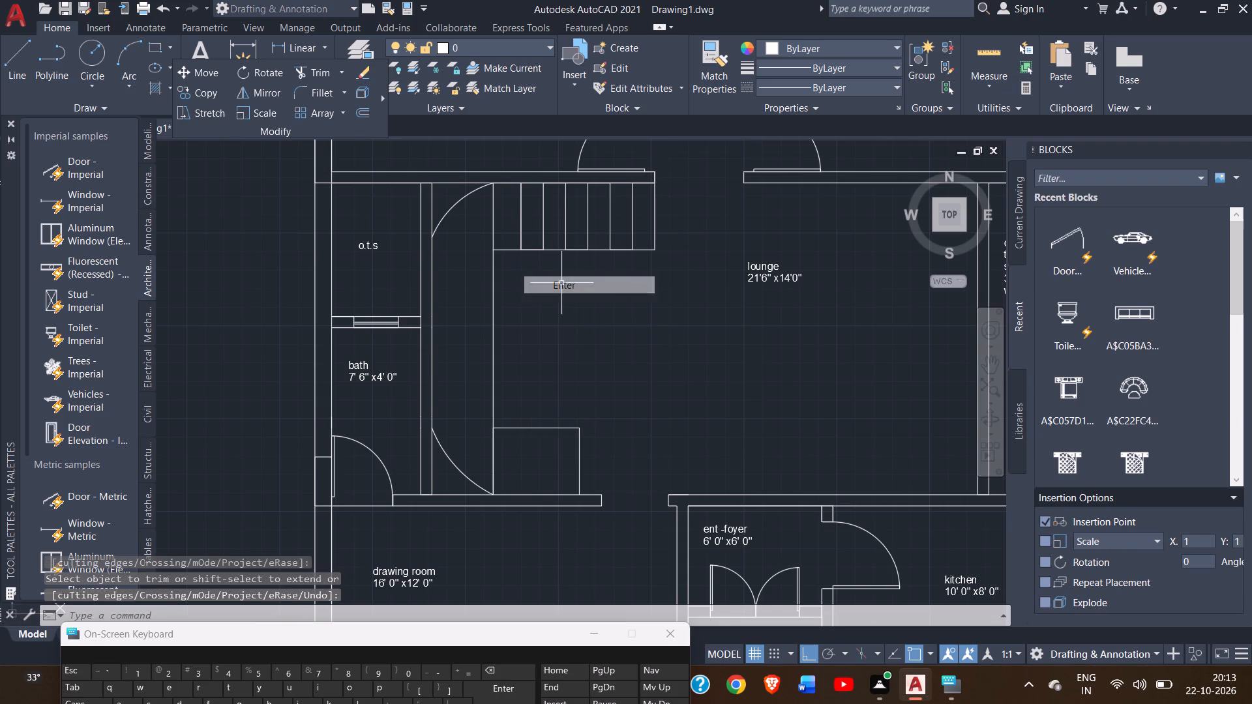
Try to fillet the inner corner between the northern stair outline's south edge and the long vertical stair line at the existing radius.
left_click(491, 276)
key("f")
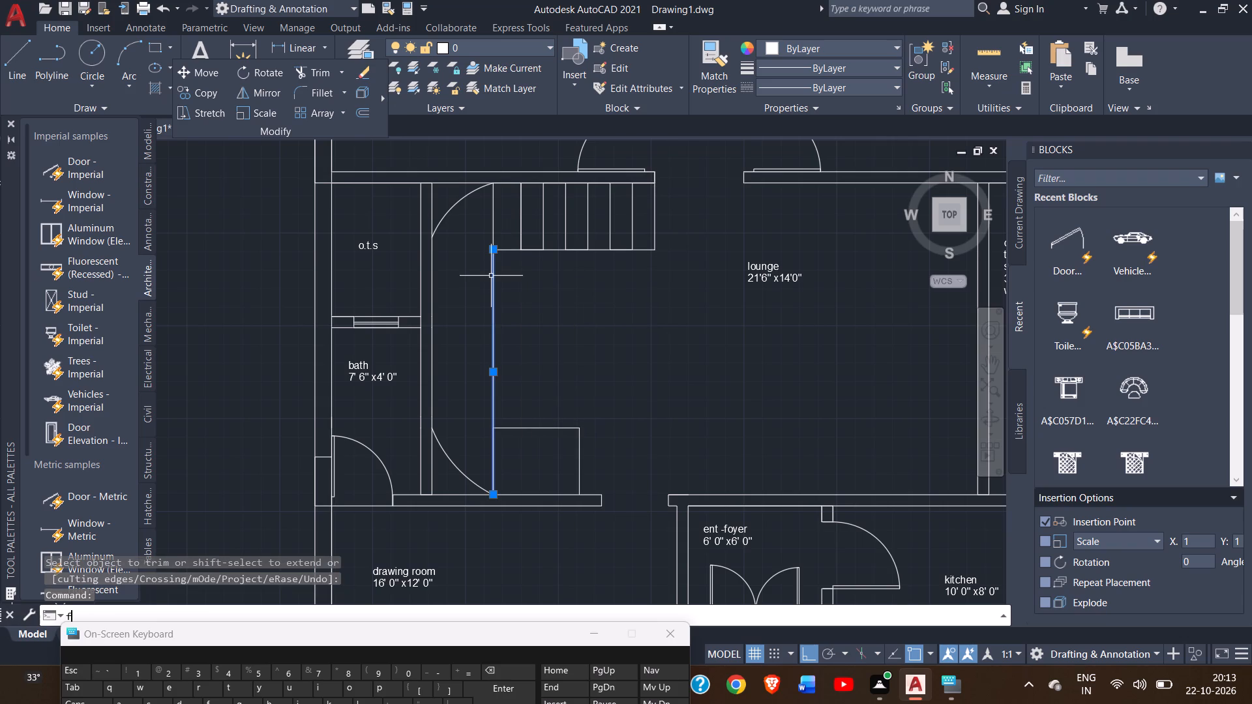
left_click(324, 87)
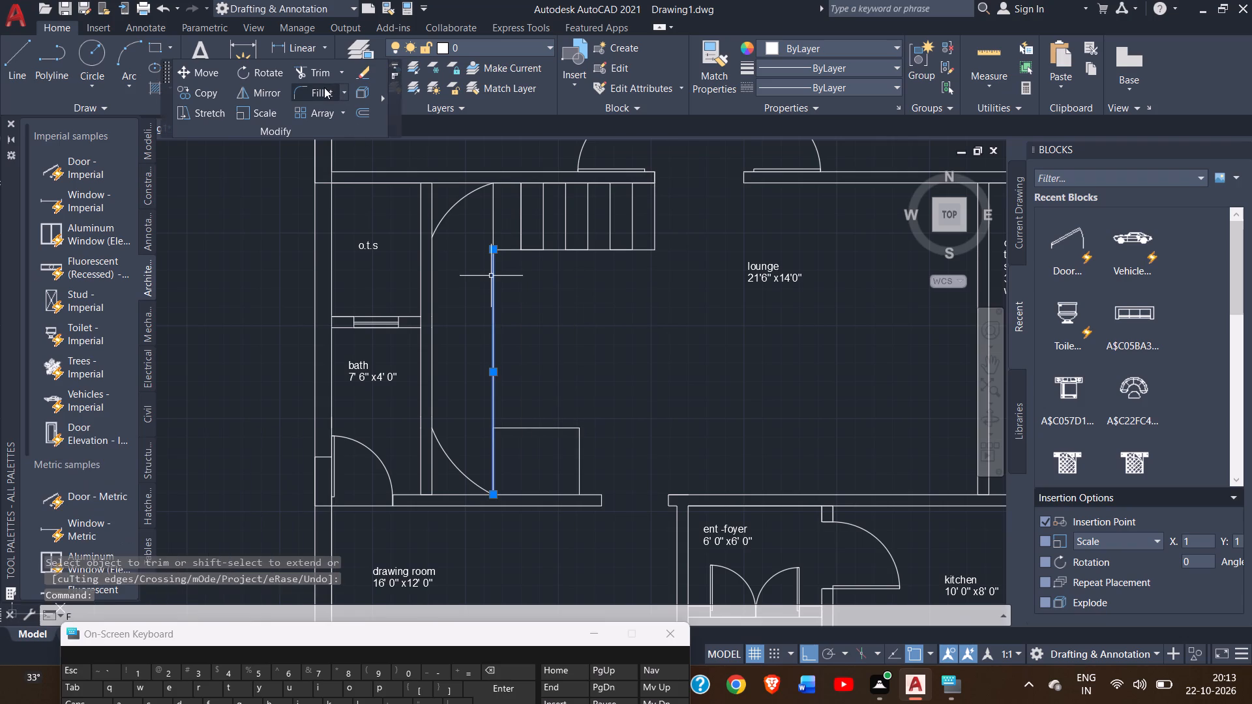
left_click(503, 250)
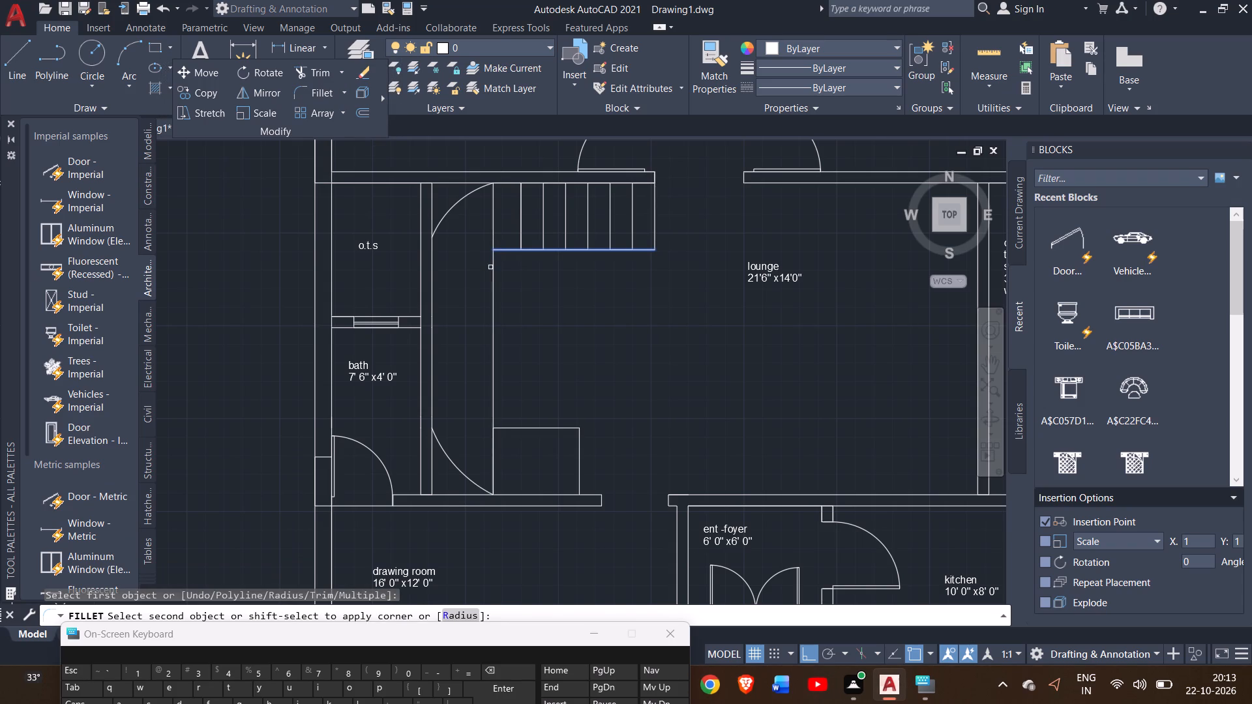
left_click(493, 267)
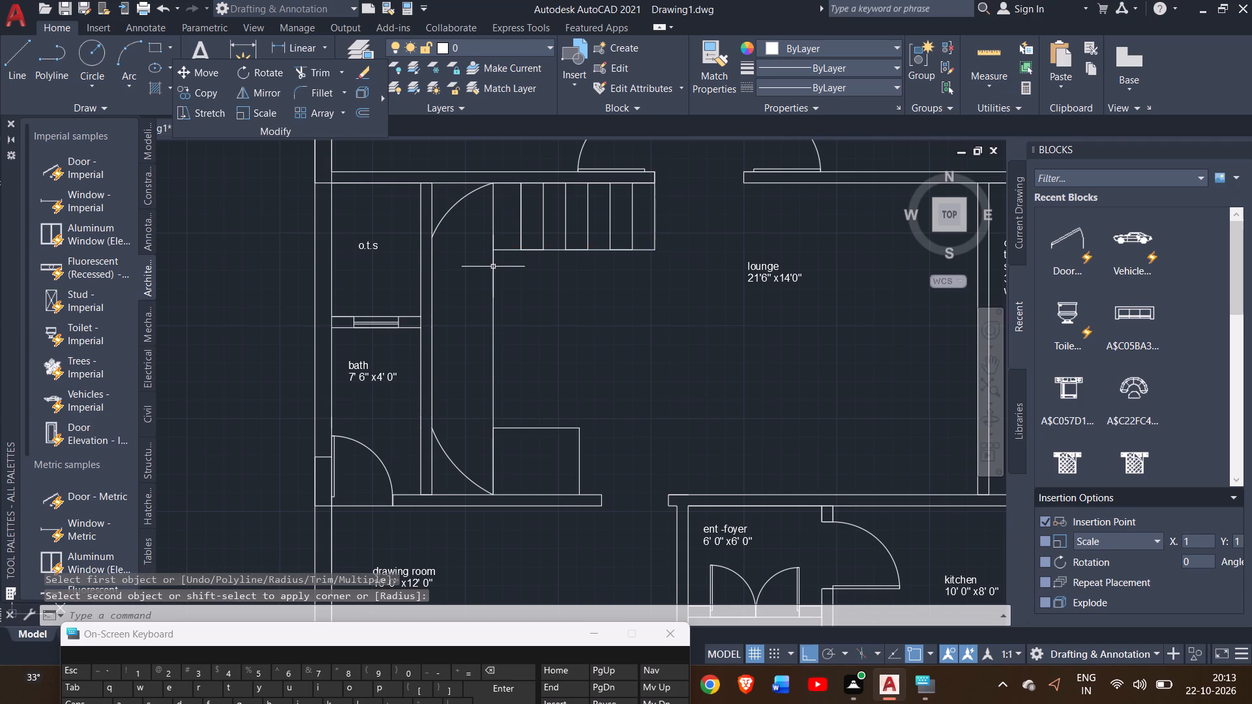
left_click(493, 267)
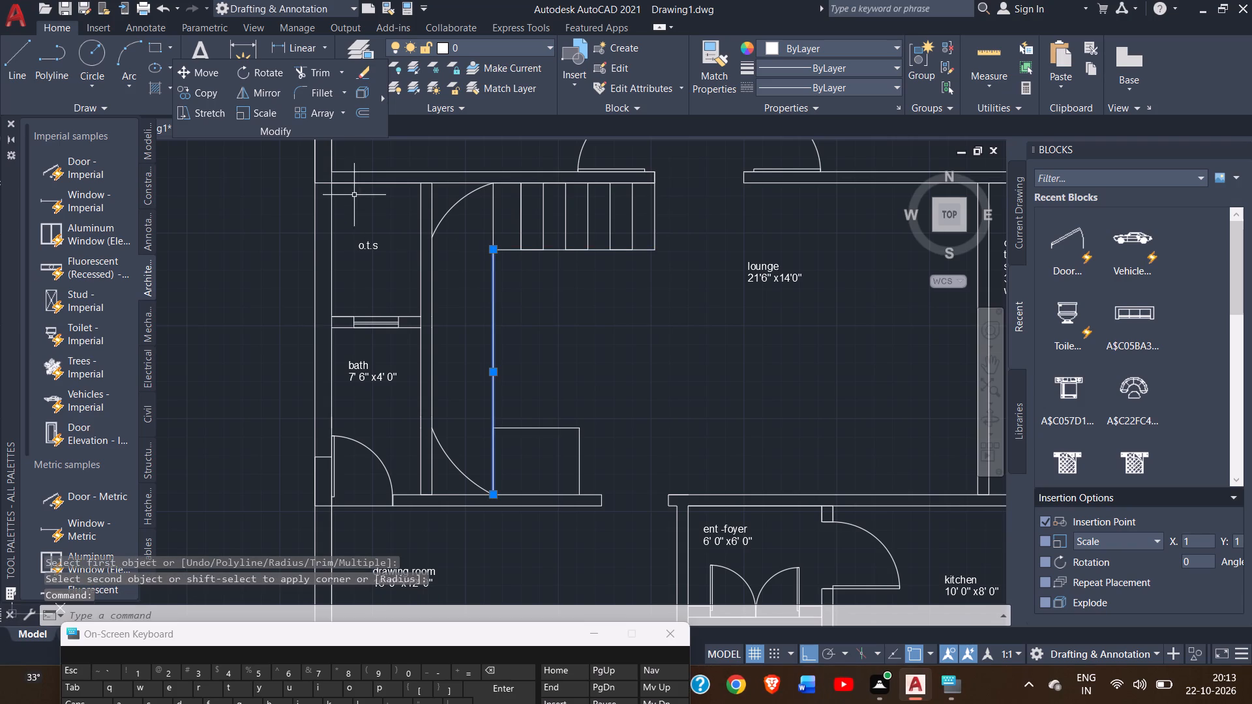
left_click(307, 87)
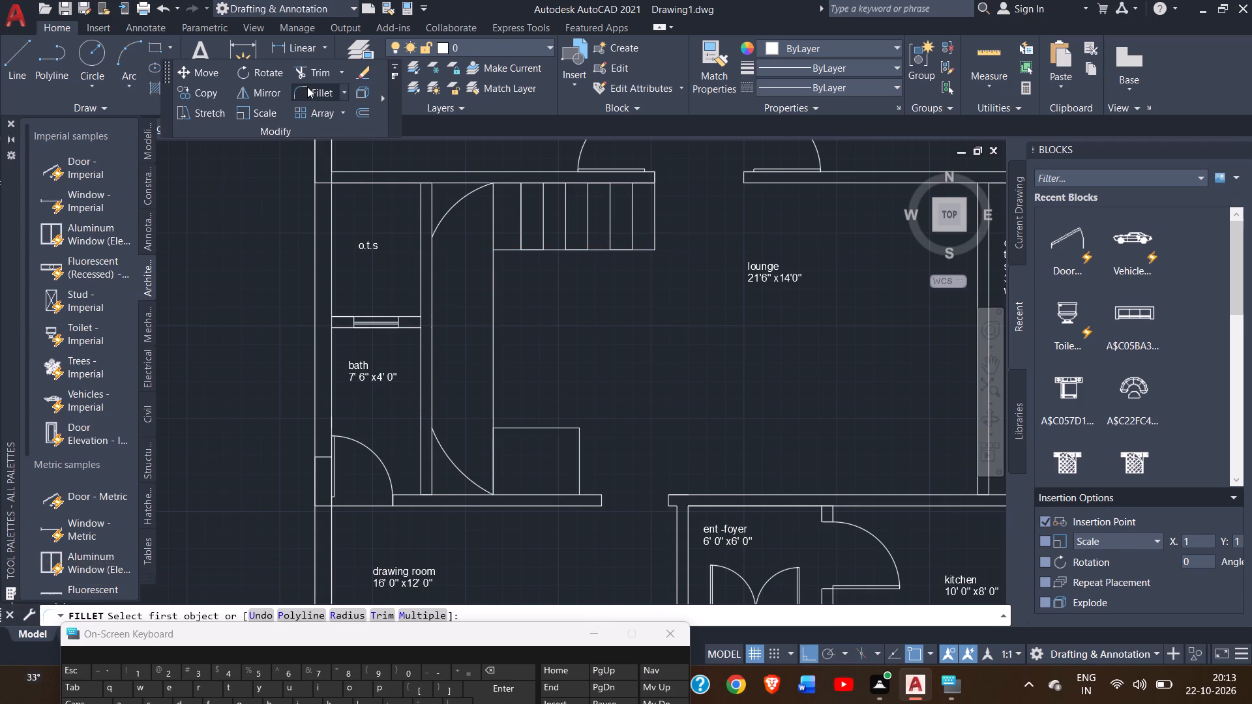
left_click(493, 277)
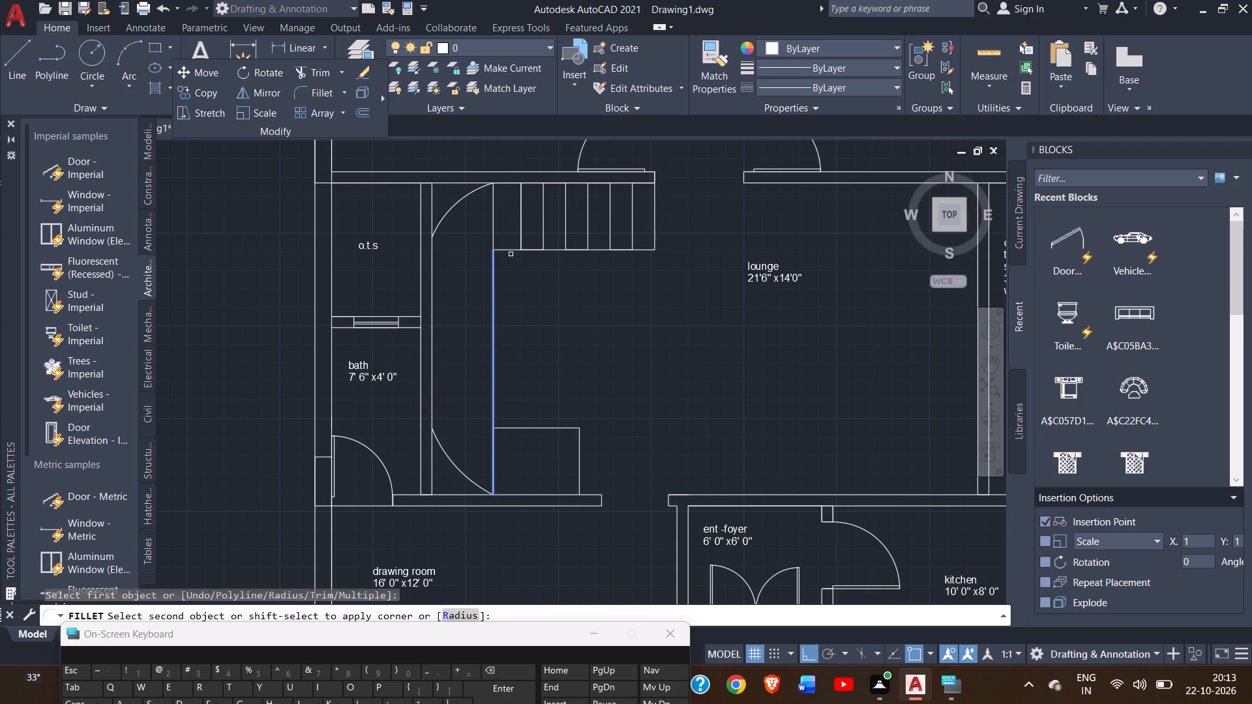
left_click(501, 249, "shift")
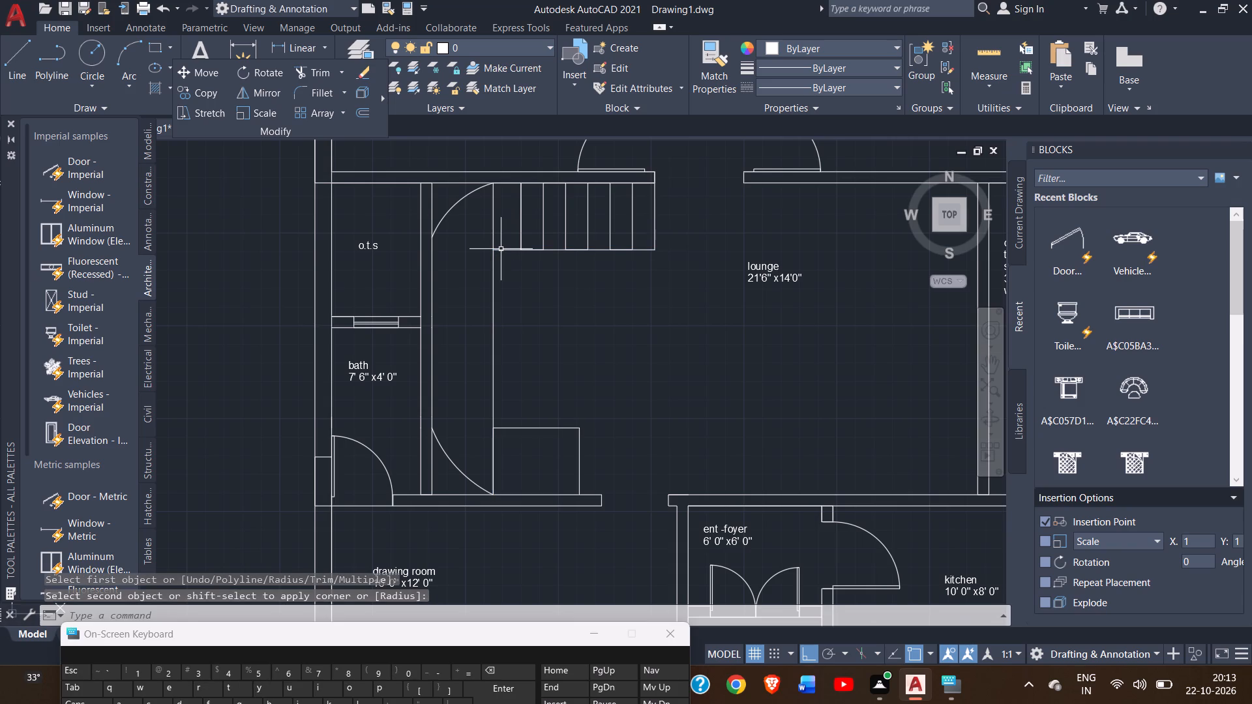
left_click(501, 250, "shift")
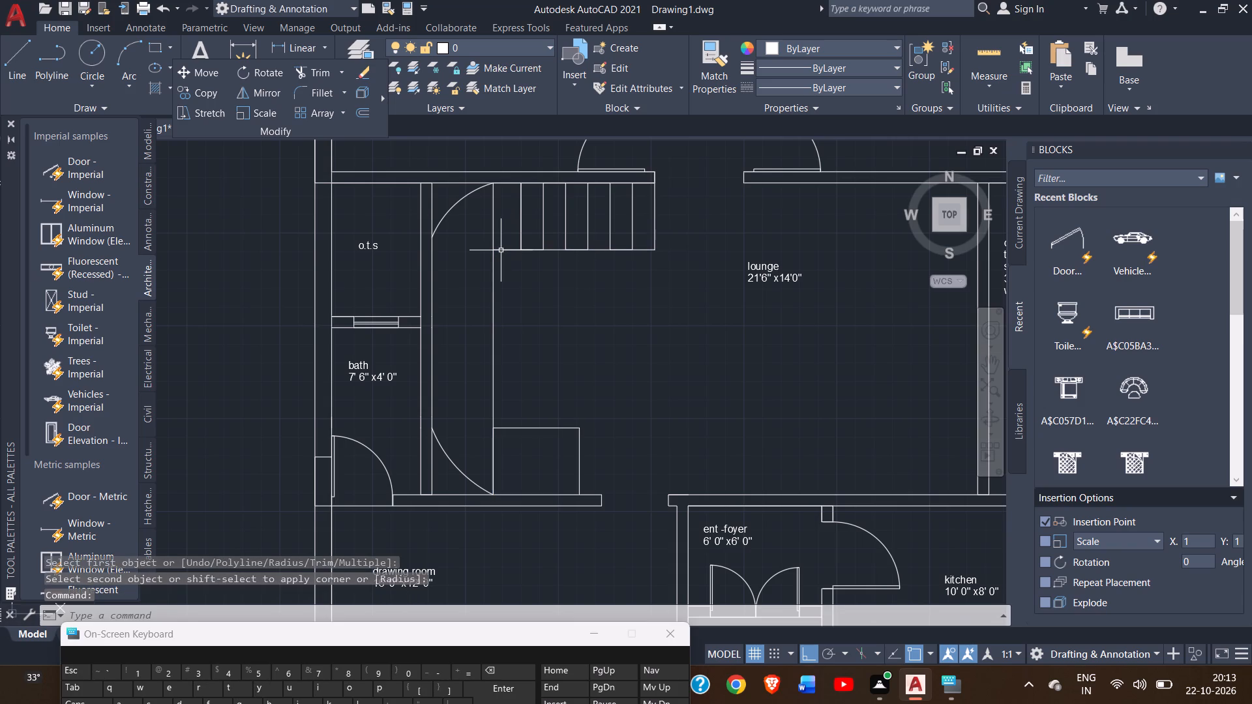
Fillet the inner corner between the northern stair outline's south edge and the long vertical stair line with a 5" radius.
left_click(311, 89)
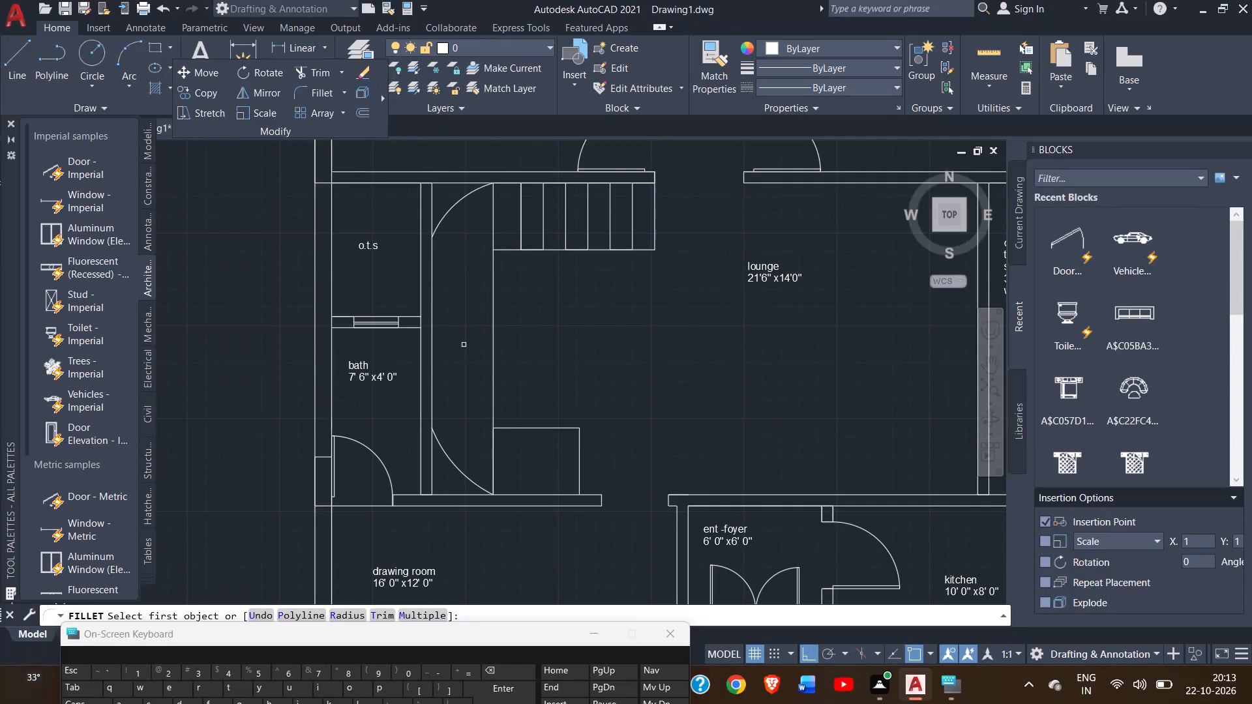
left_click(491, 300)
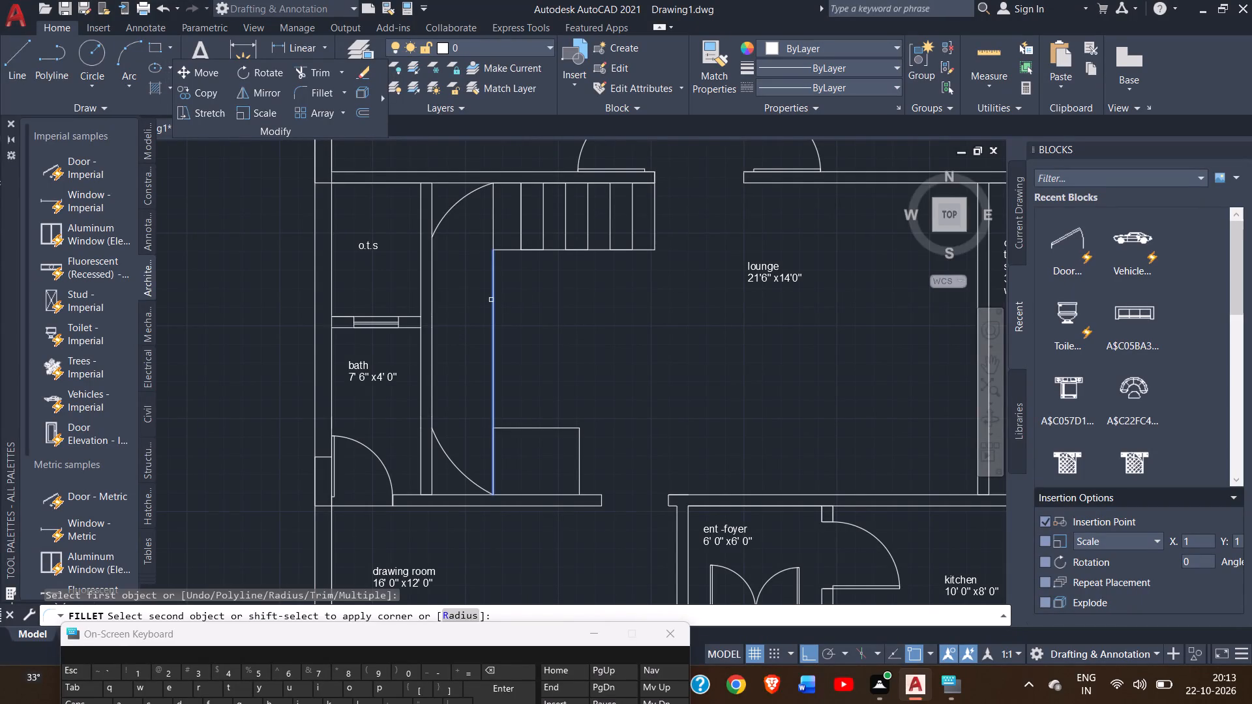
left_click(459, 615)
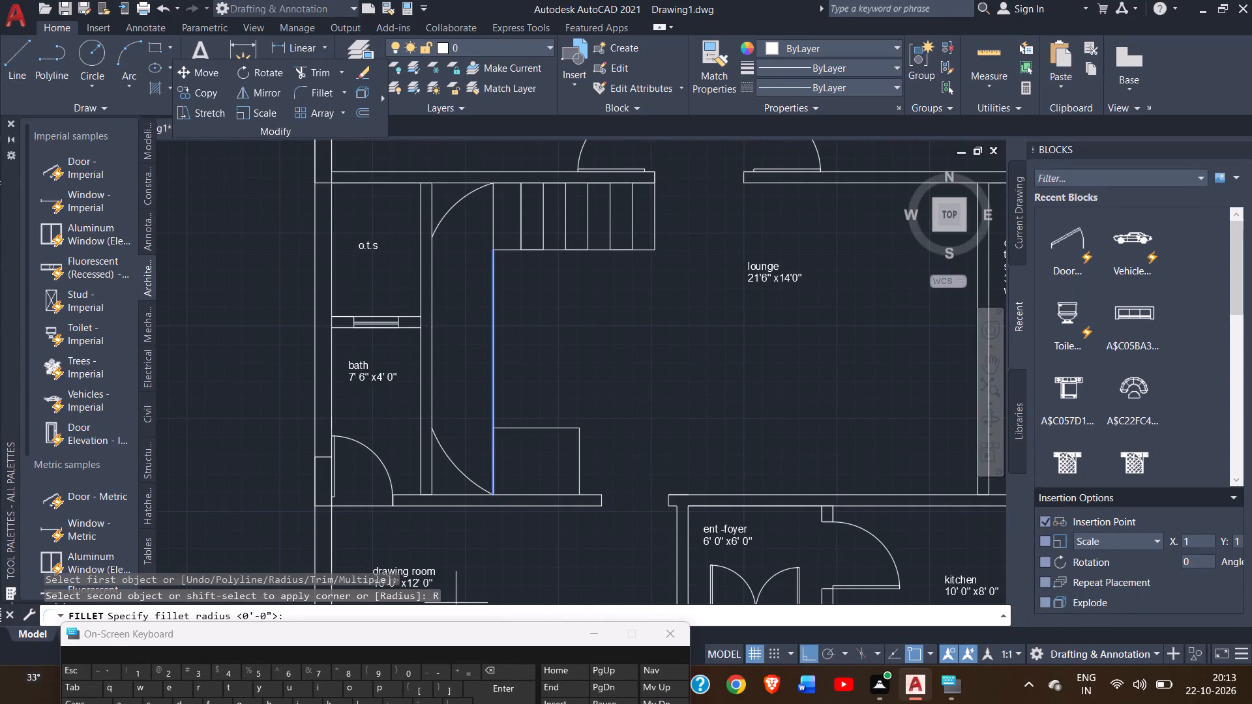
key("5")
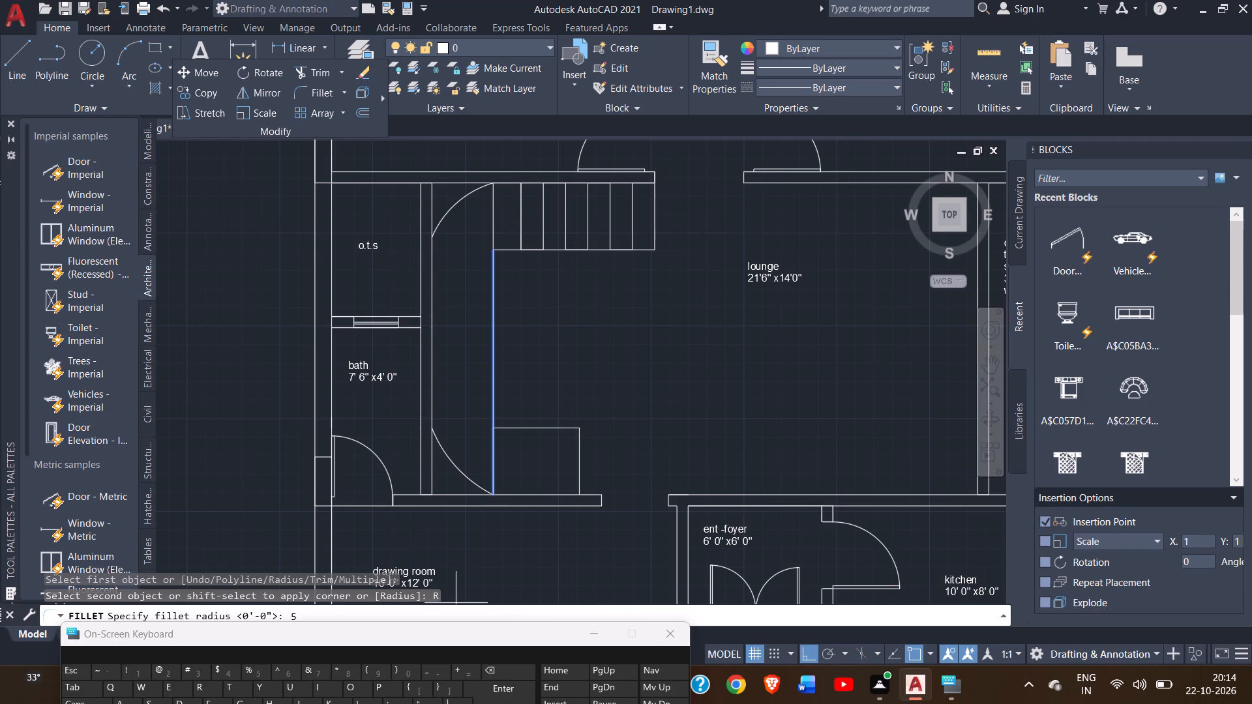
key("shift+quotedbl")
key("Return")
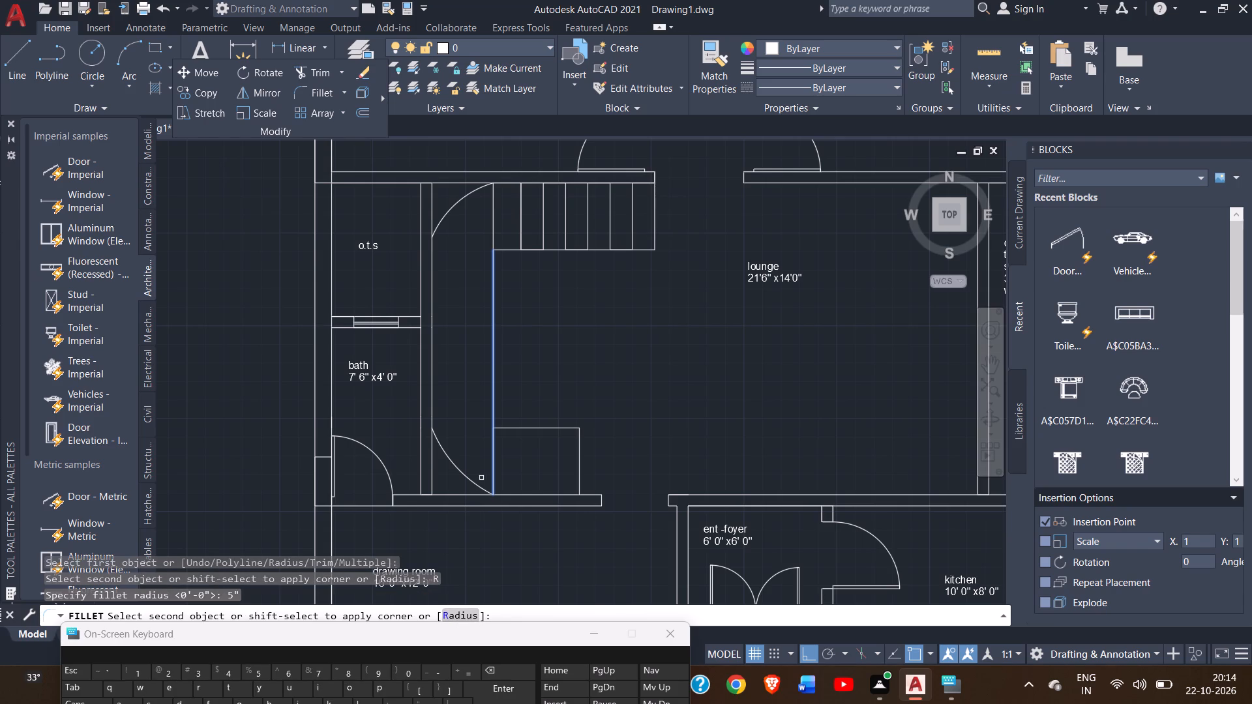
left_click(506, 248)
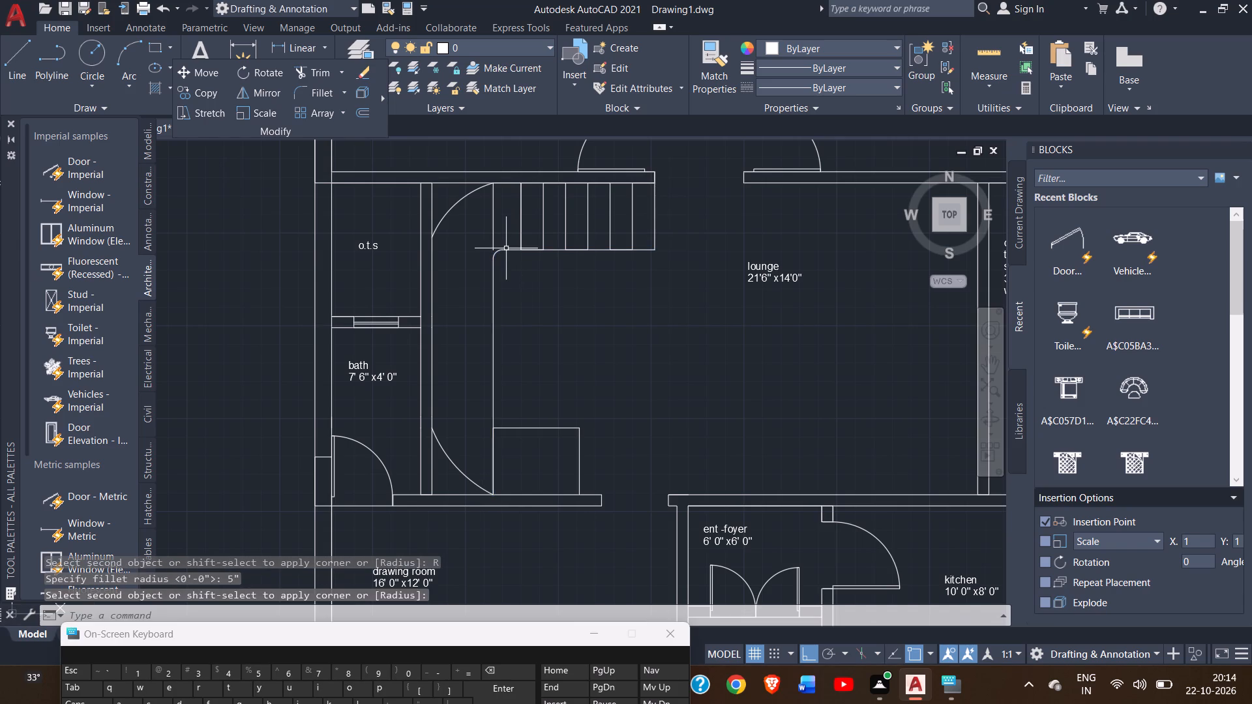
Fillet the inner corner between the long vertical stair line and the southern stair outline's north edge with a 5" radius.
scroll(497, 448, "up", 2, "ctrl")
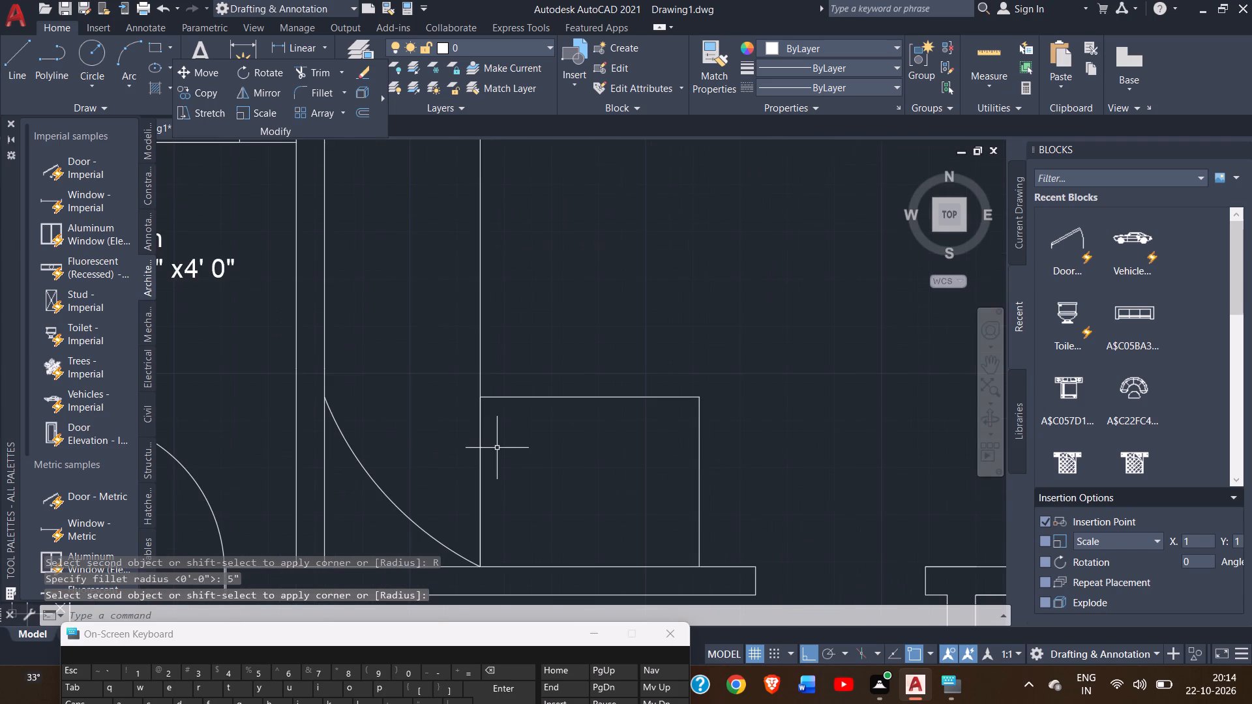
scroll(497, 448, "up", 1, "ctrl")
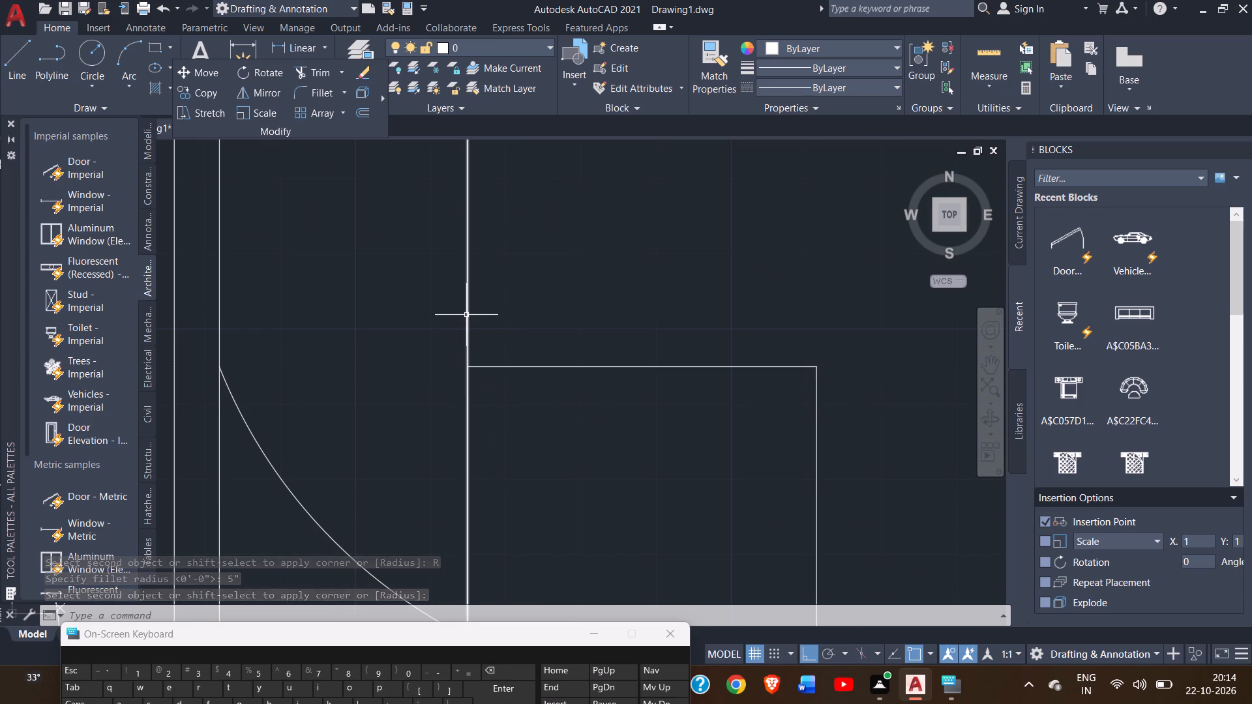
left_click(466, 315)
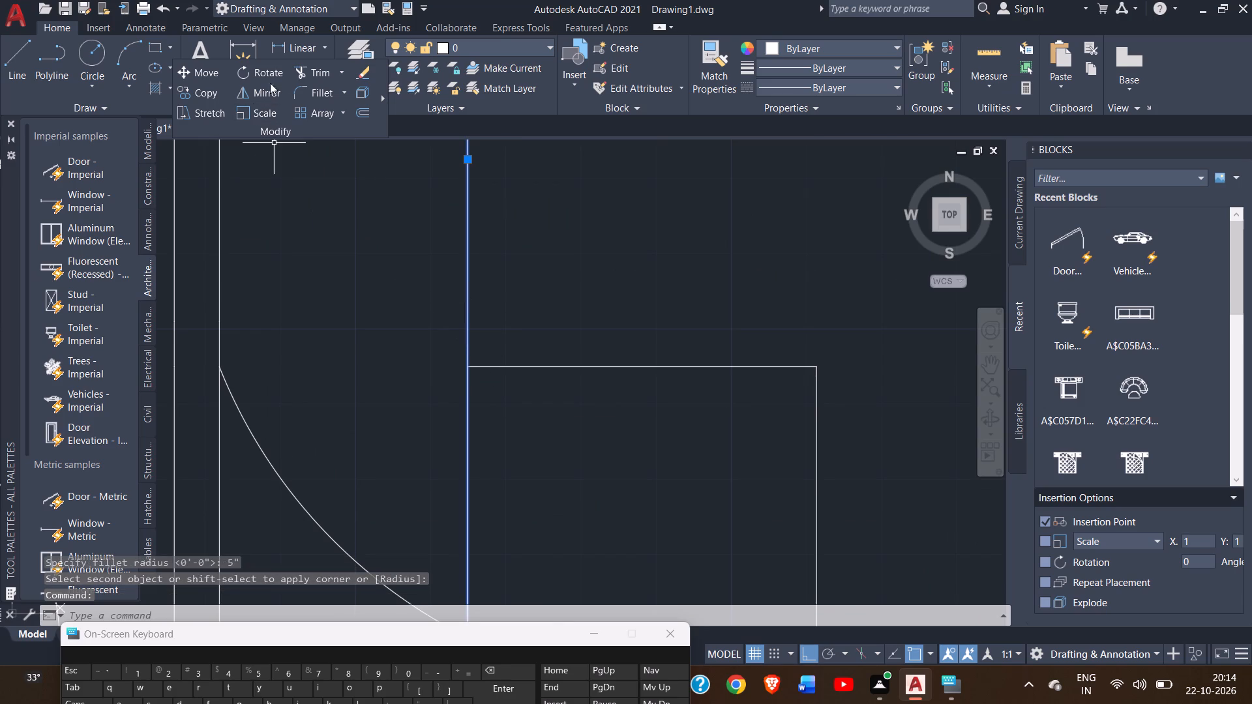
left_click(296, 90)
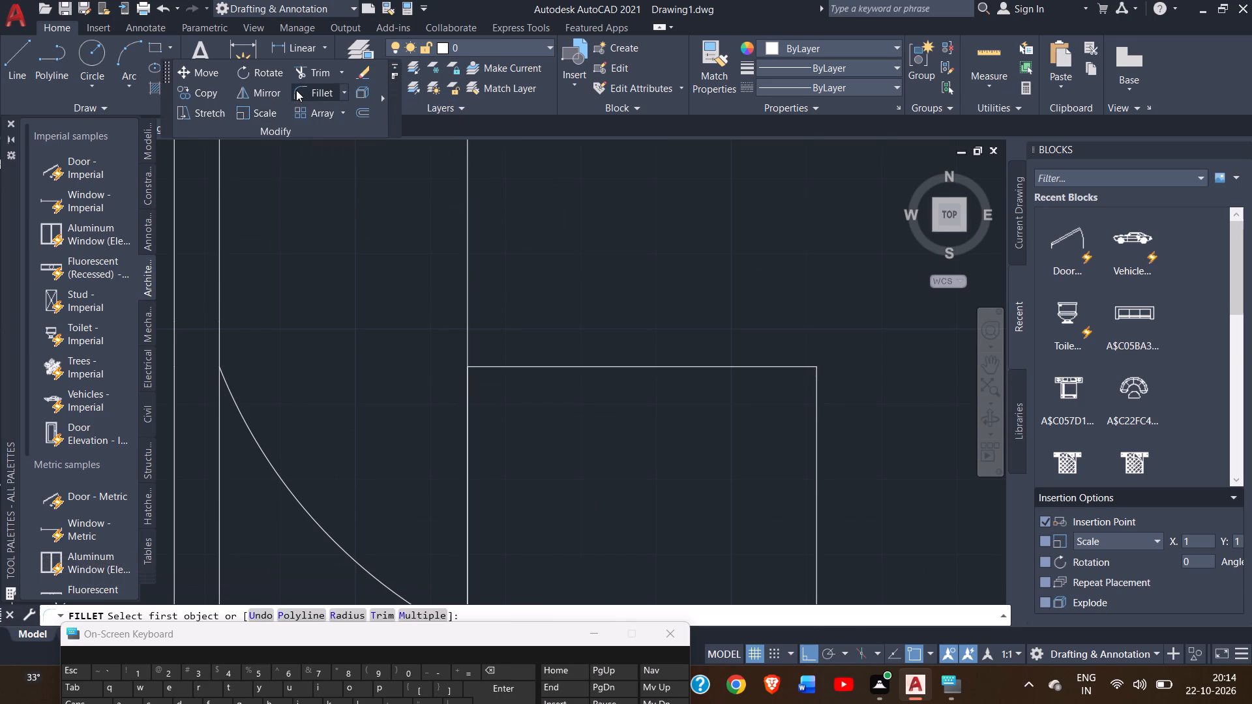
left_click(467, 276)
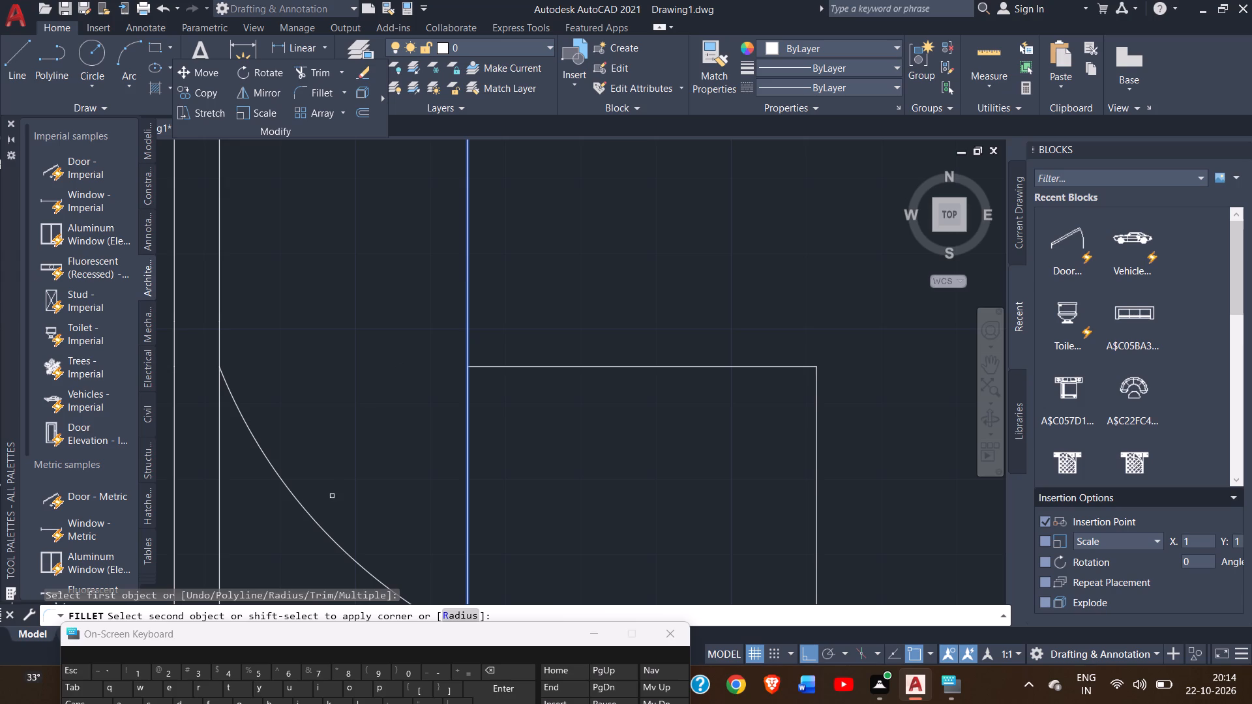
left_click(448, 617)
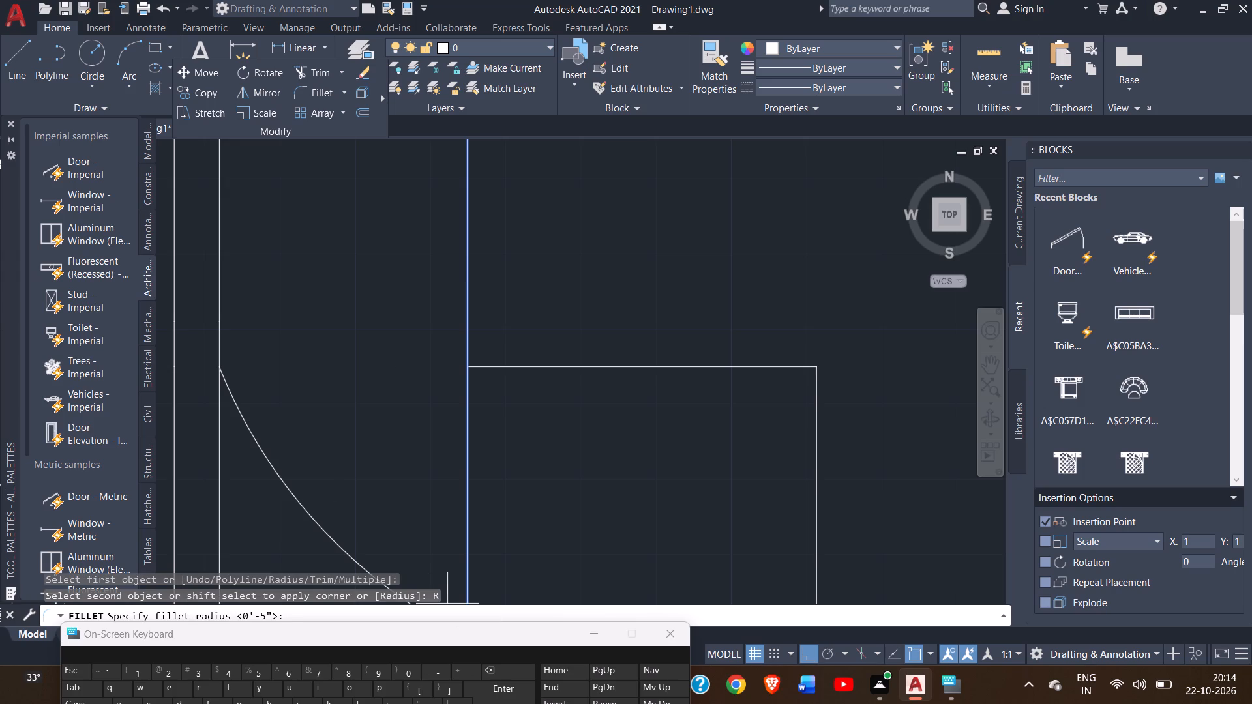
type("5\"")
key("Return")
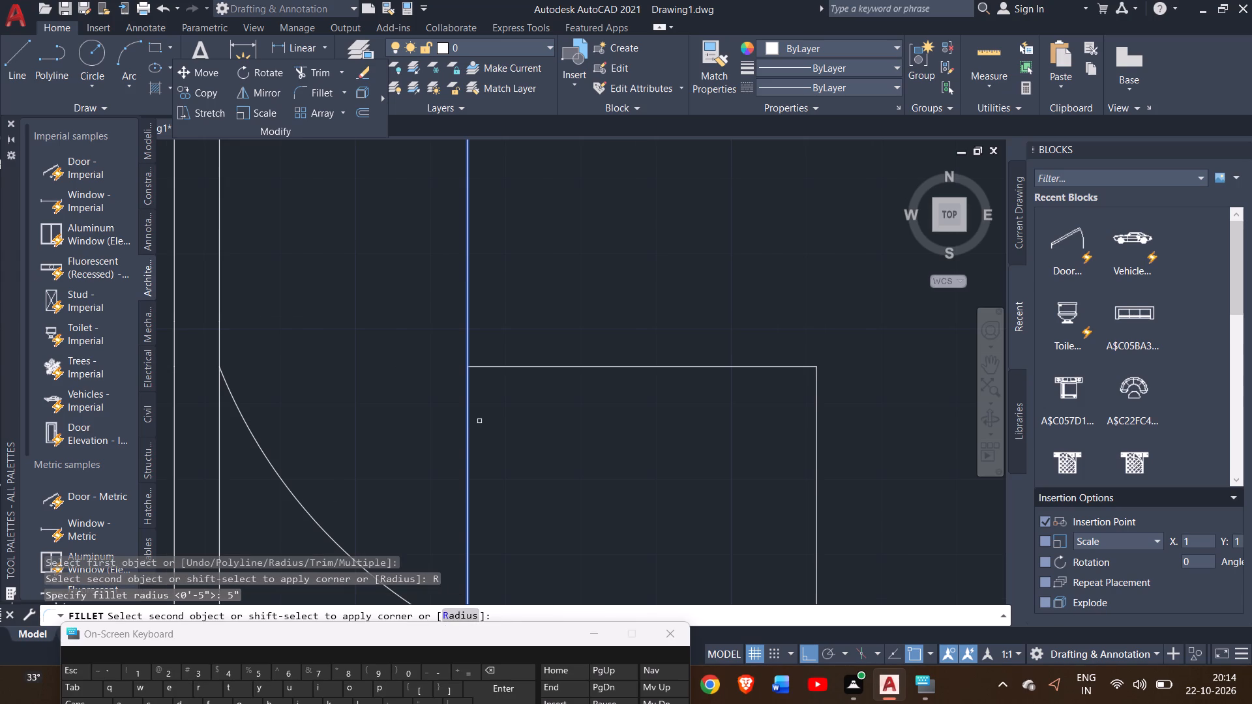
scroll(479, 421, "down", 4, "ctrl")
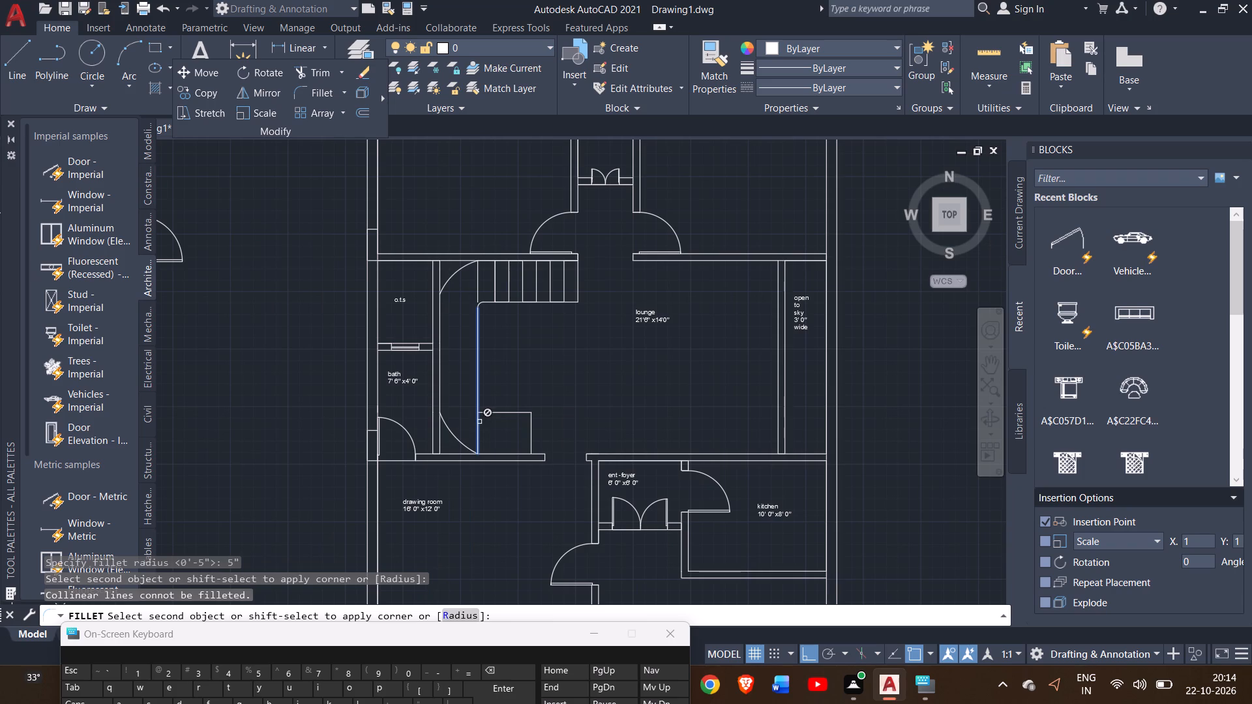
left_click(499, 413)
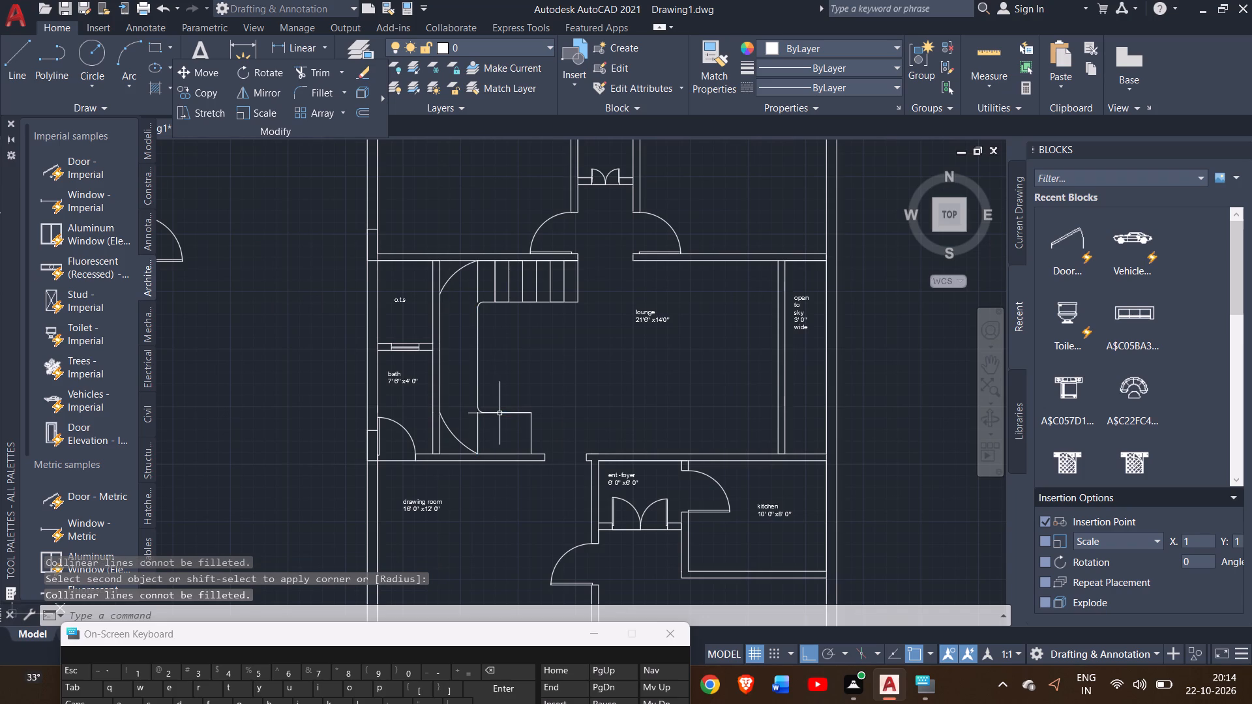
Erase the short vertical line closing the west end of the southern stair outline below the rounded corner.
scroll(498, 366, "up", 1, "ctrl")
right_click(498, 366)
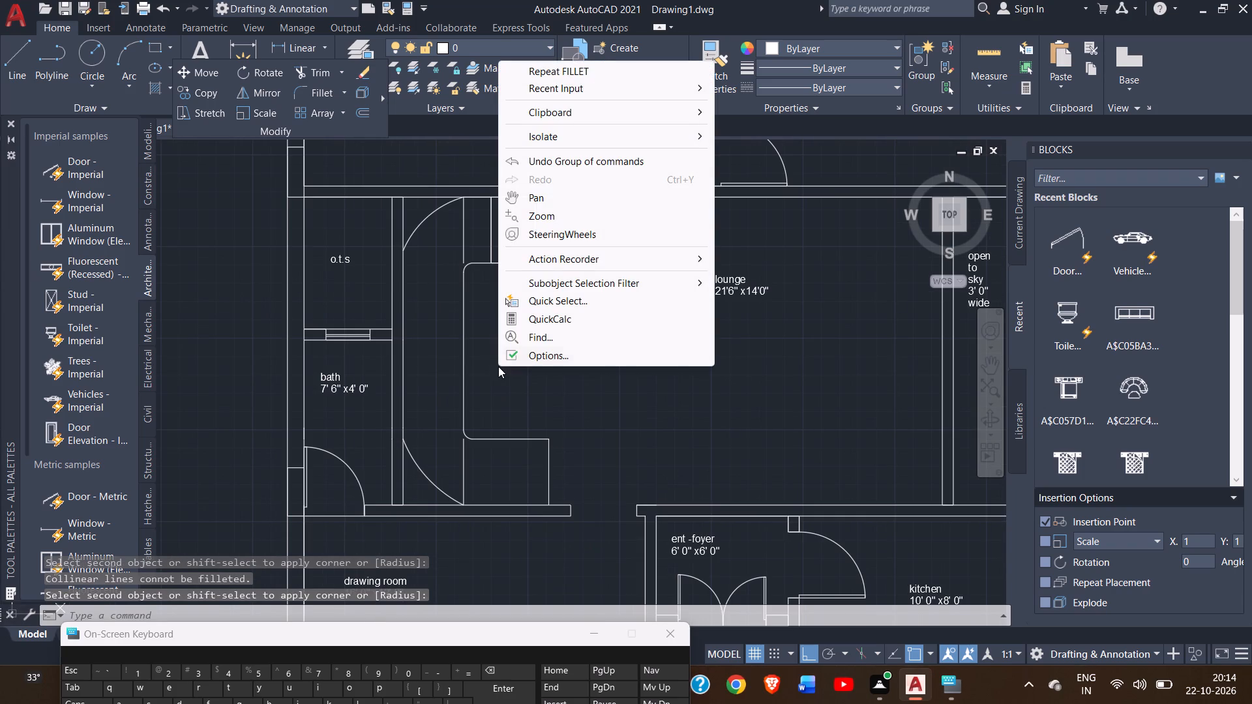
left_click(499, 374)
double_click(499, 374)
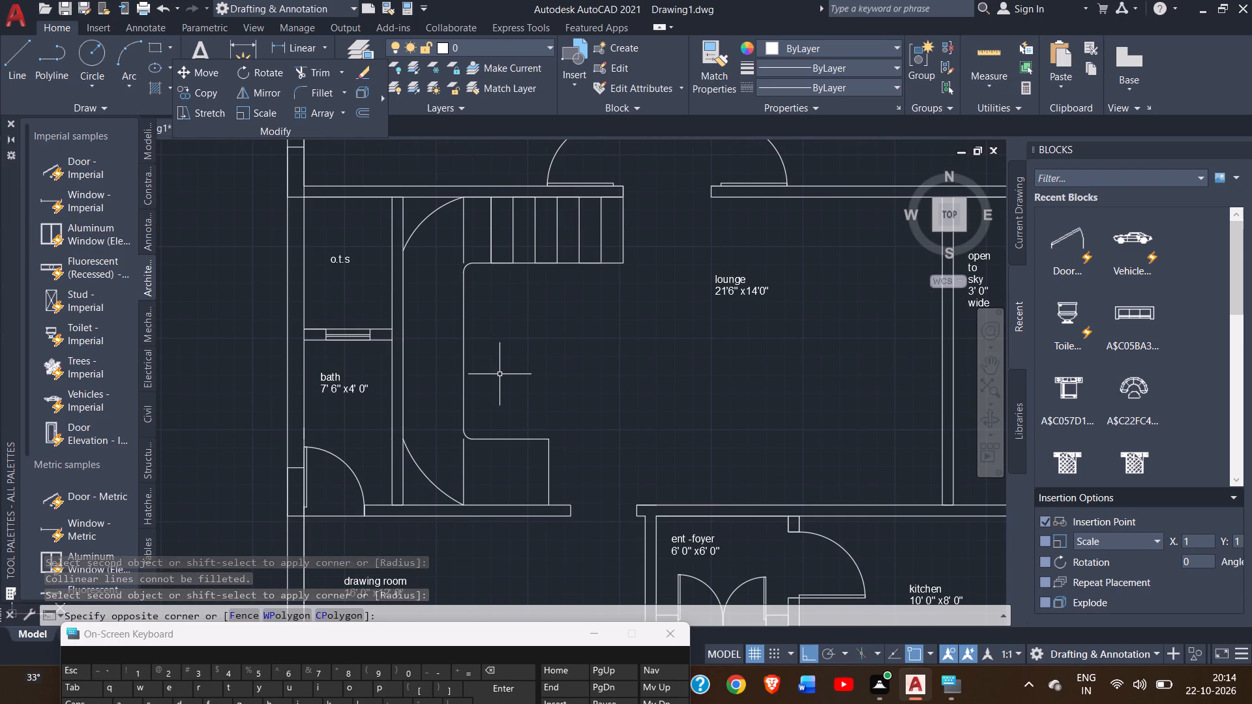
left_click(464, 467)
key("Delete")
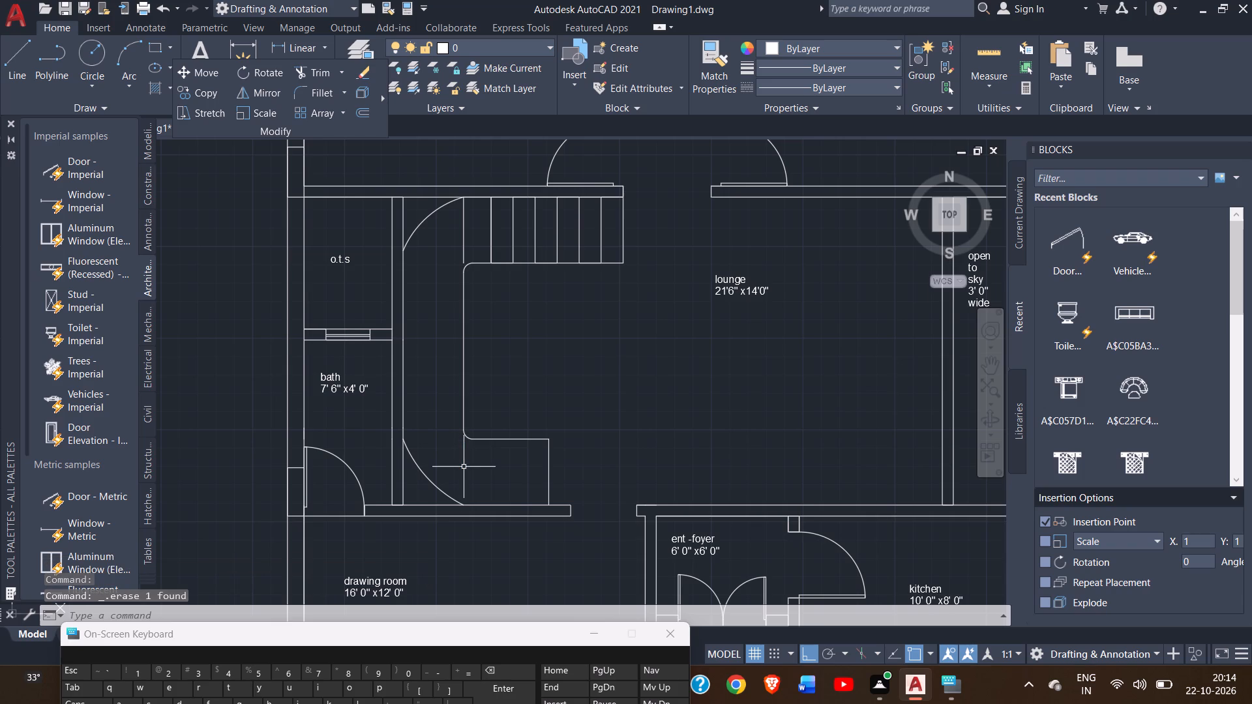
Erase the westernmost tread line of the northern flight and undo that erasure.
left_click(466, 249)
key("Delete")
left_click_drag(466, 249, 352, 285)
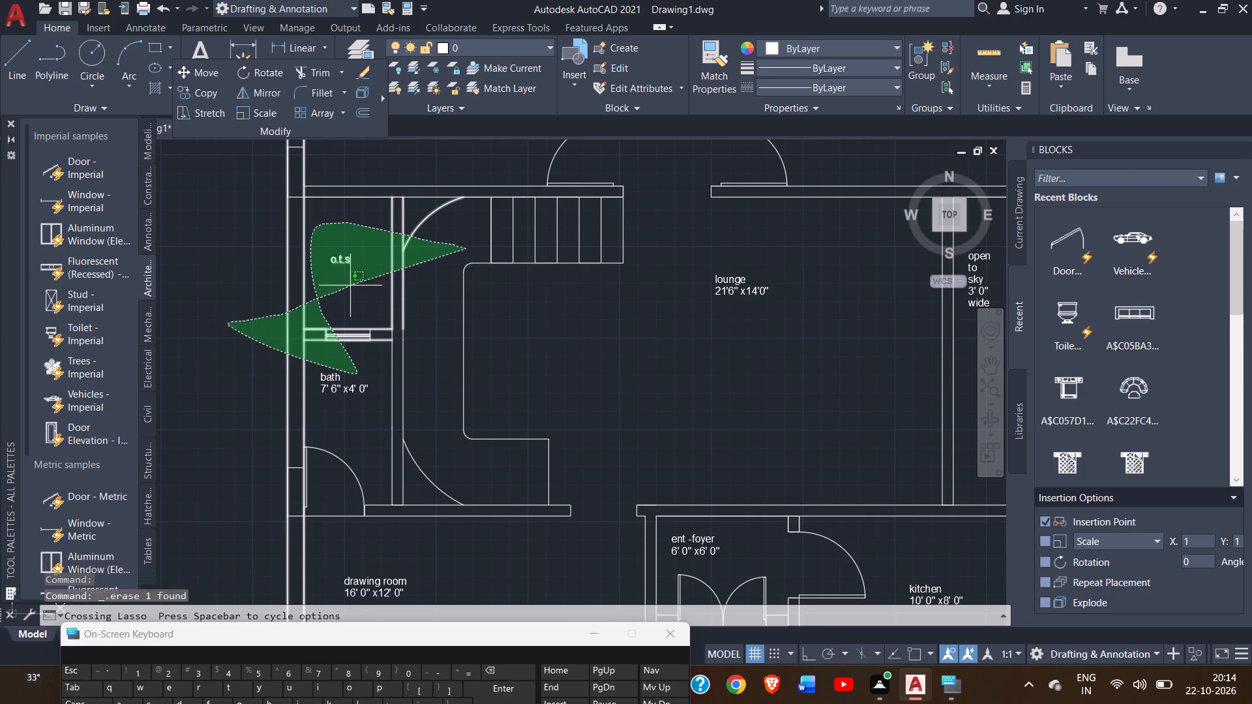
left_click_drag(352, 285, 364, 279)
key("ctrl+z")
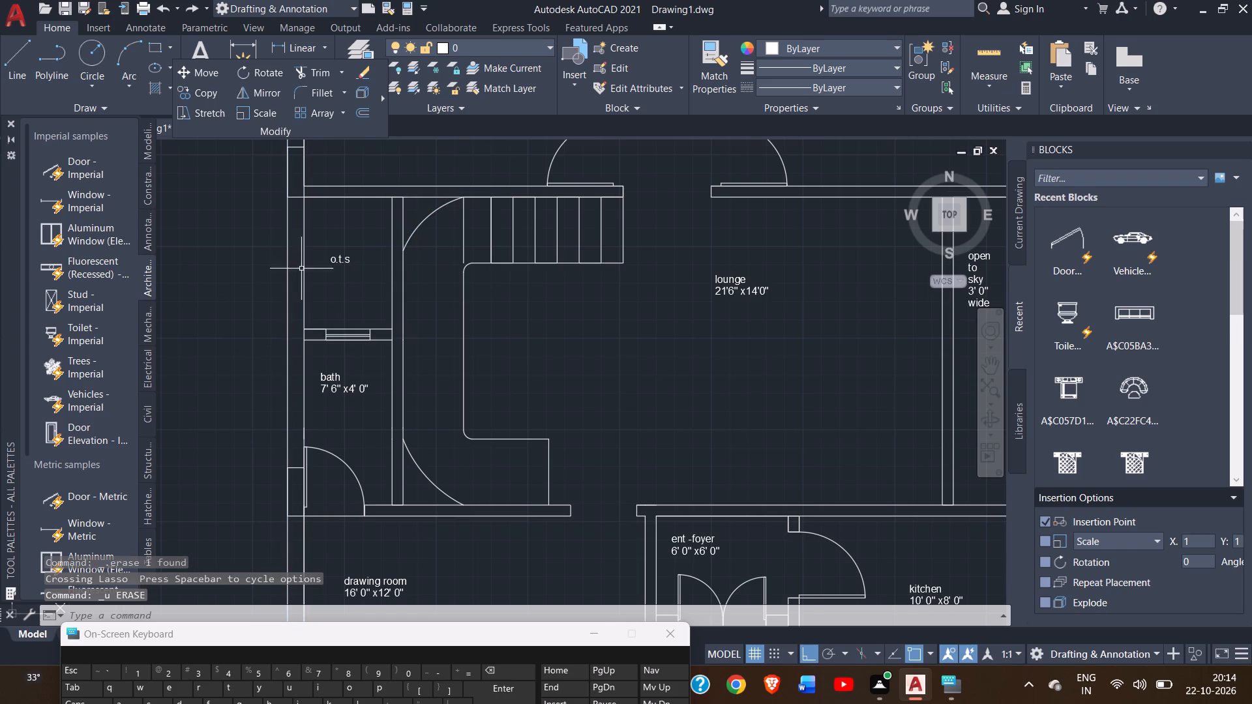
Draw the first tread line across the southern stair outline to its south edge, 1' west of the outline's east edge.
left_click(25, 72)
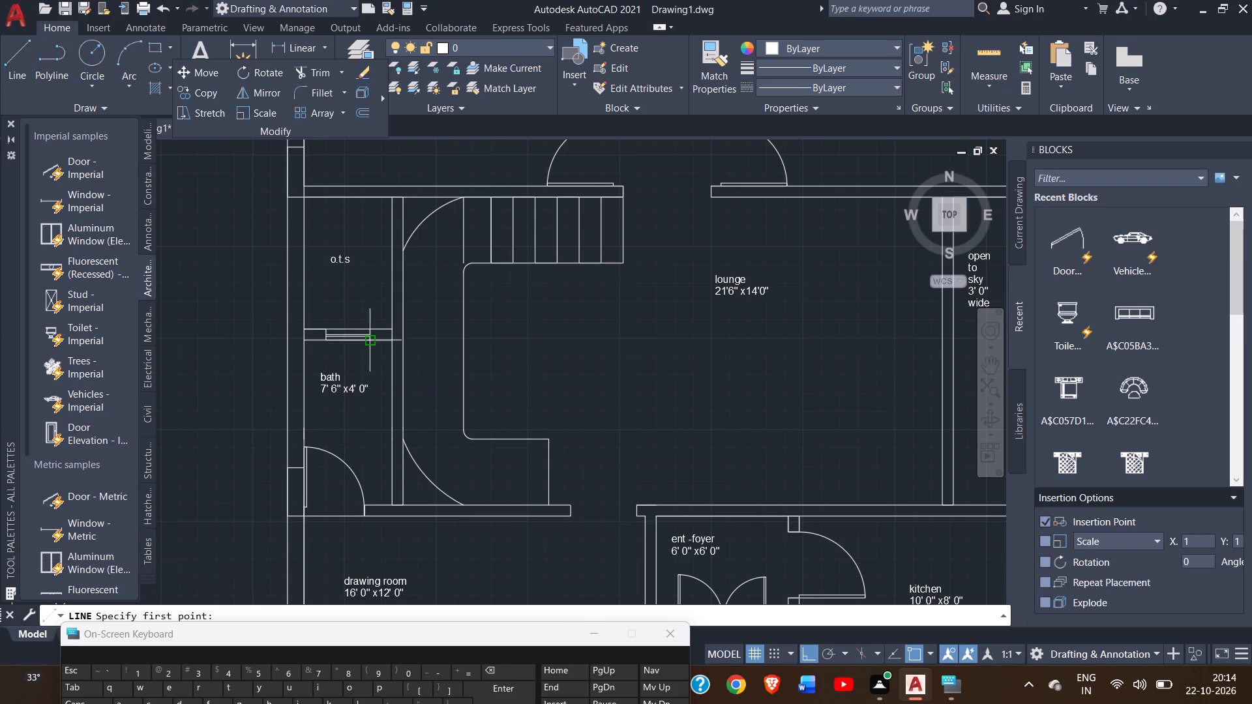
left_click_drag(549, 441, 530, 441)
type("1'")
key("Return")
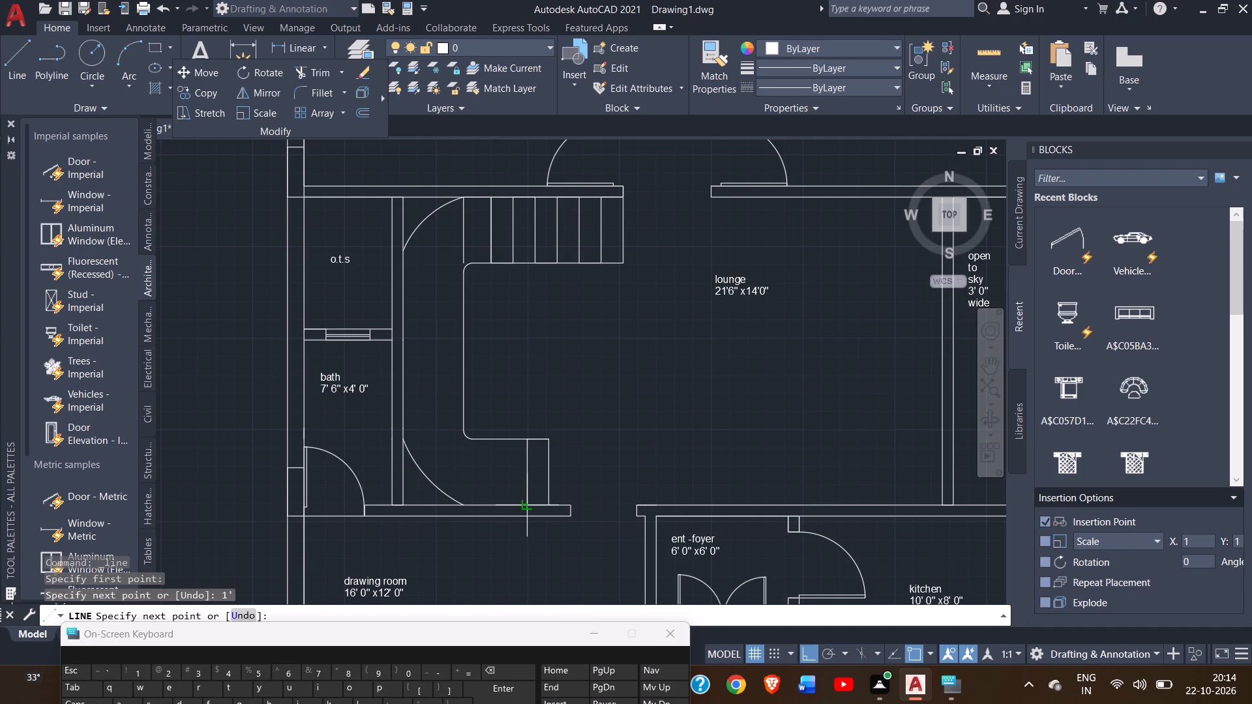
type("1'")
key("Return")
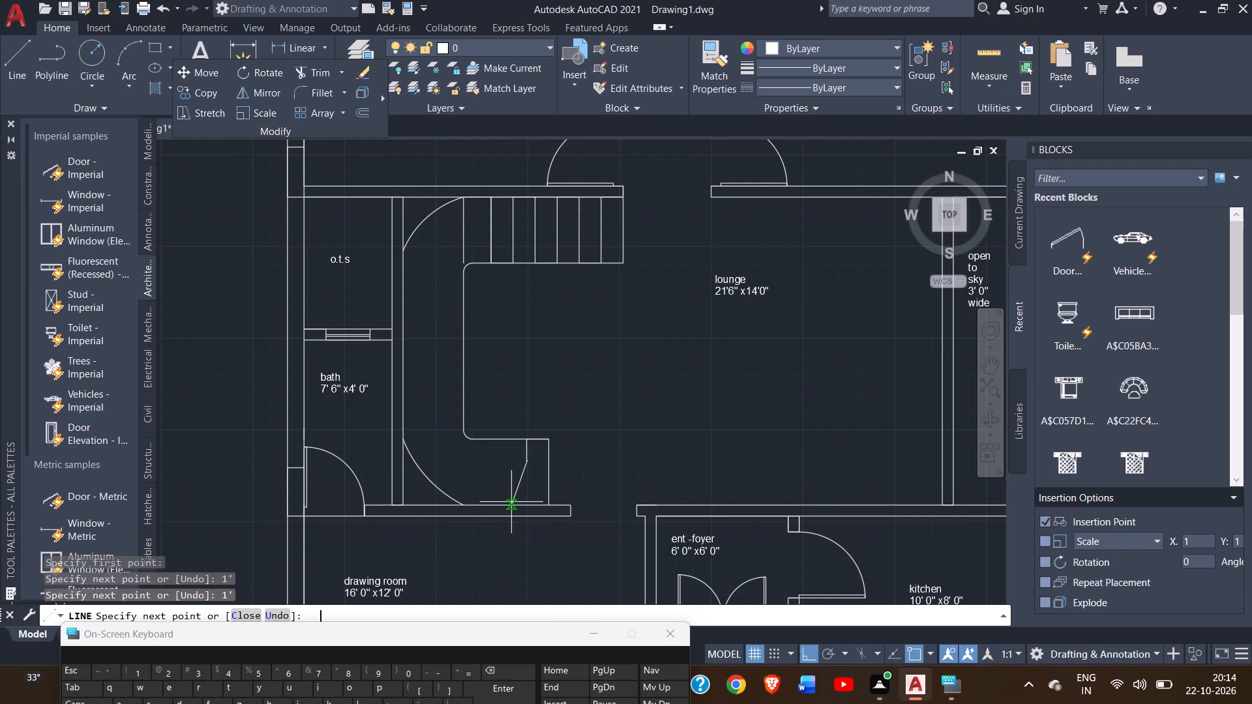
key("ctrl+z")
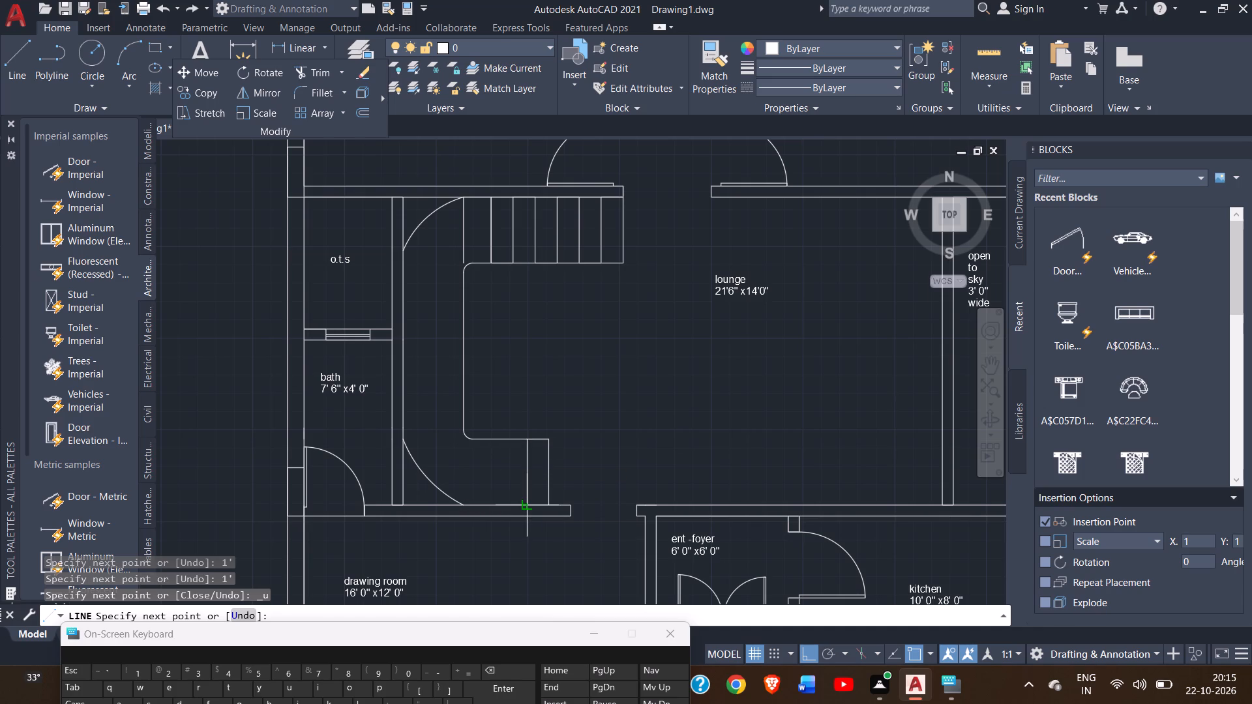
left_click(524, 503)
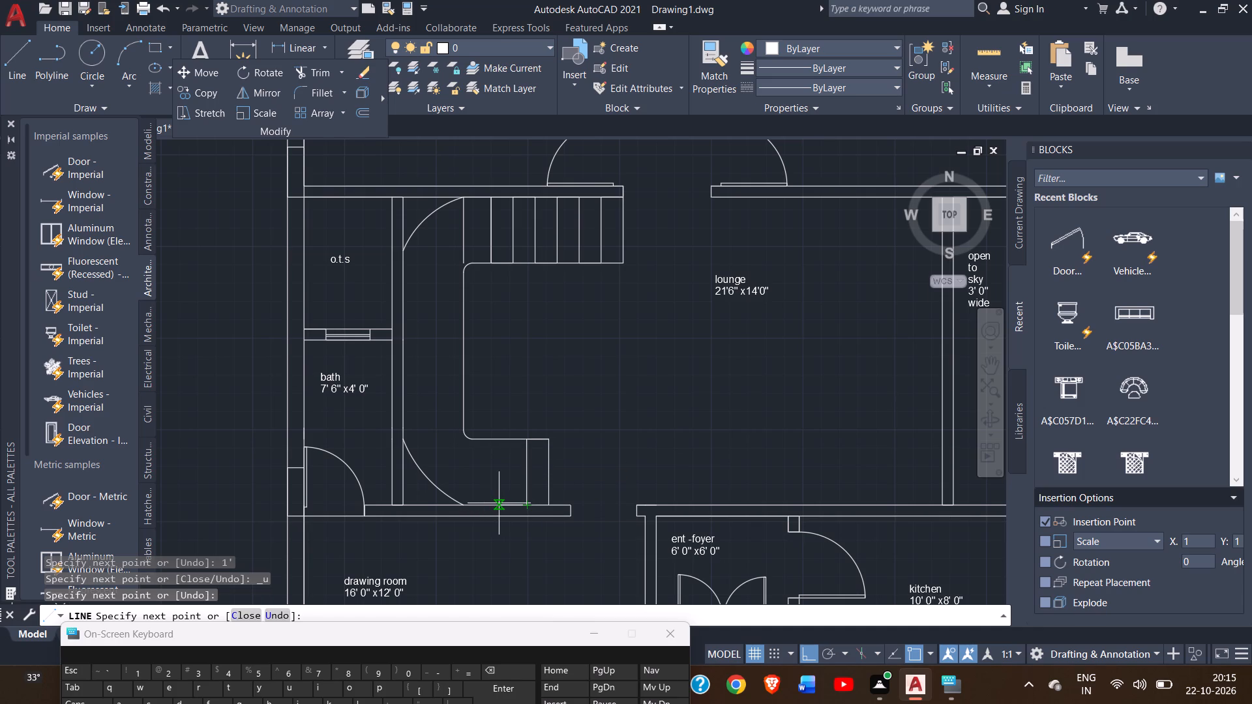
Draw two more tread lines across the southern stair outline, each 1' further west, between its north and south edges.
type("1'")
key("Return")
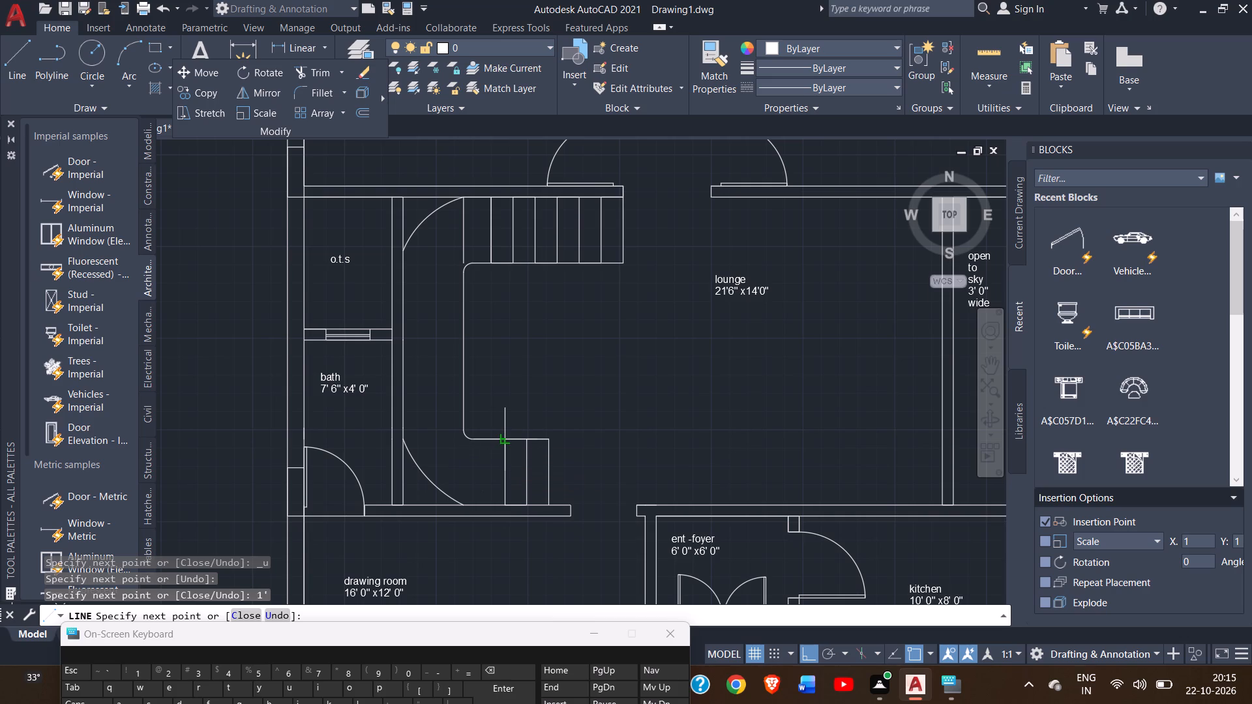
left_click(505, 439)
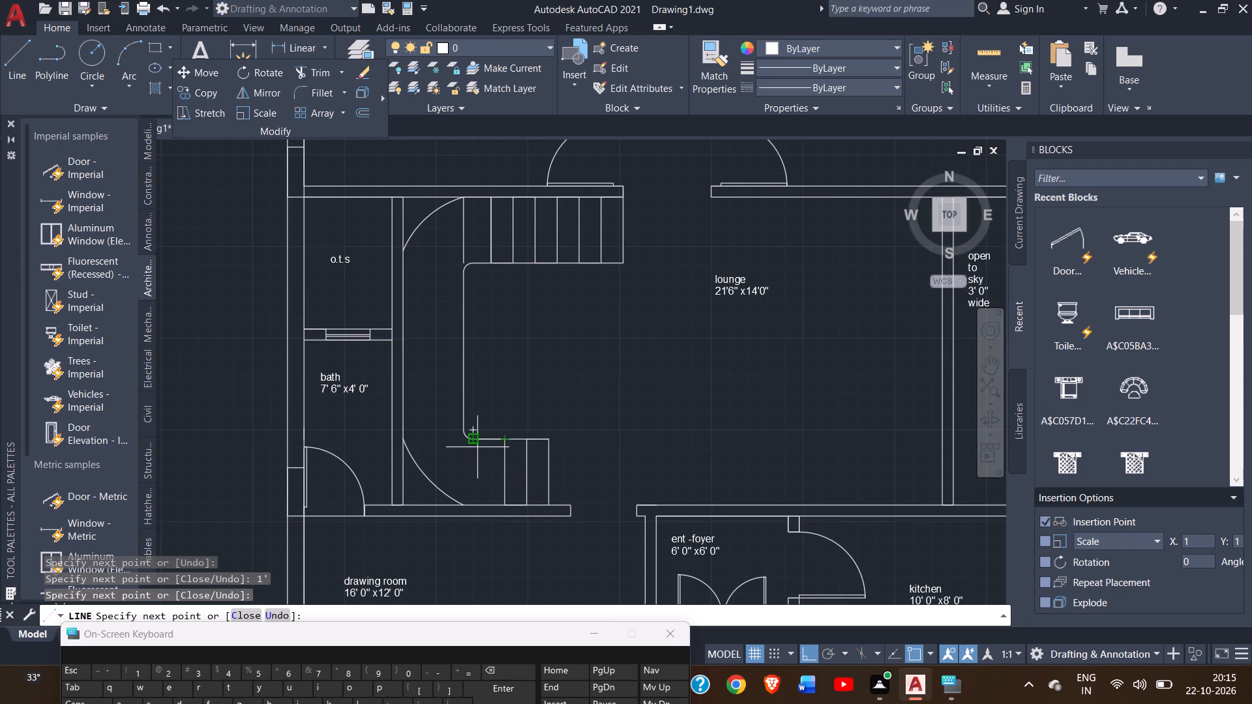
scroll(477, 447, "up", 3, "ctrl")
type("1'")
key("Return")
scroll(510, 472, "down", 1, "ctrl")
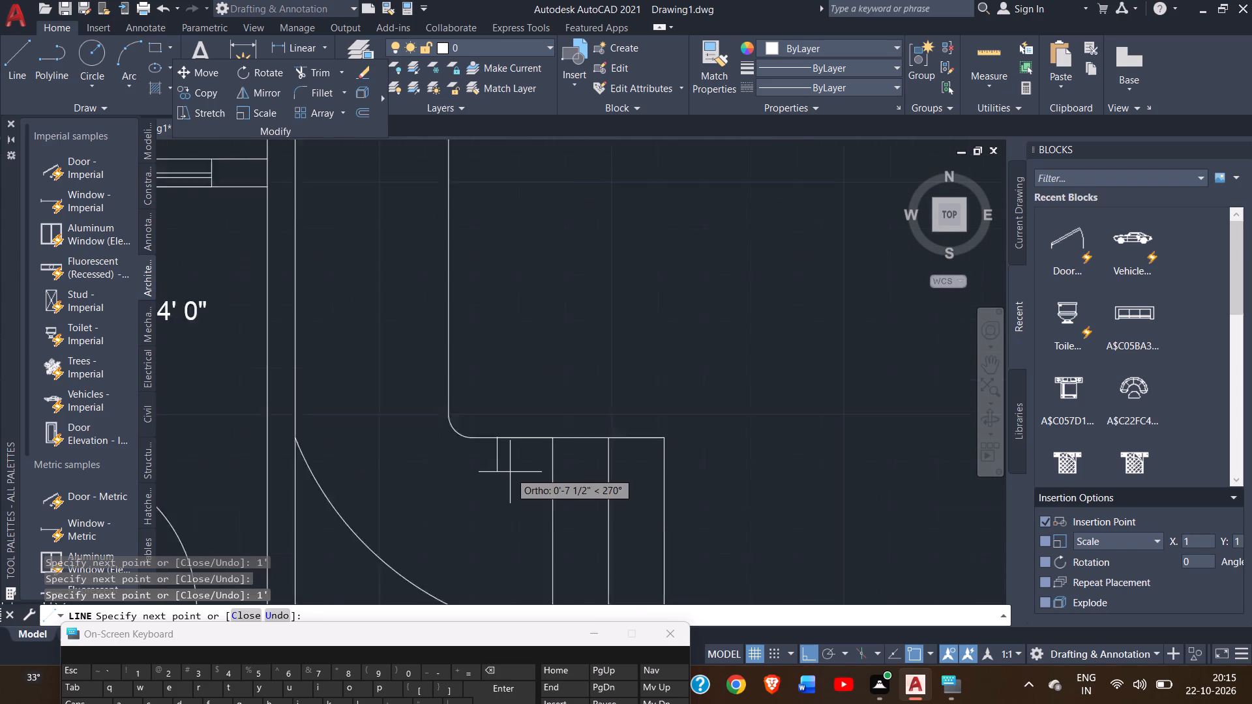
scroll(510, 472, "down", 1, "ctrl")
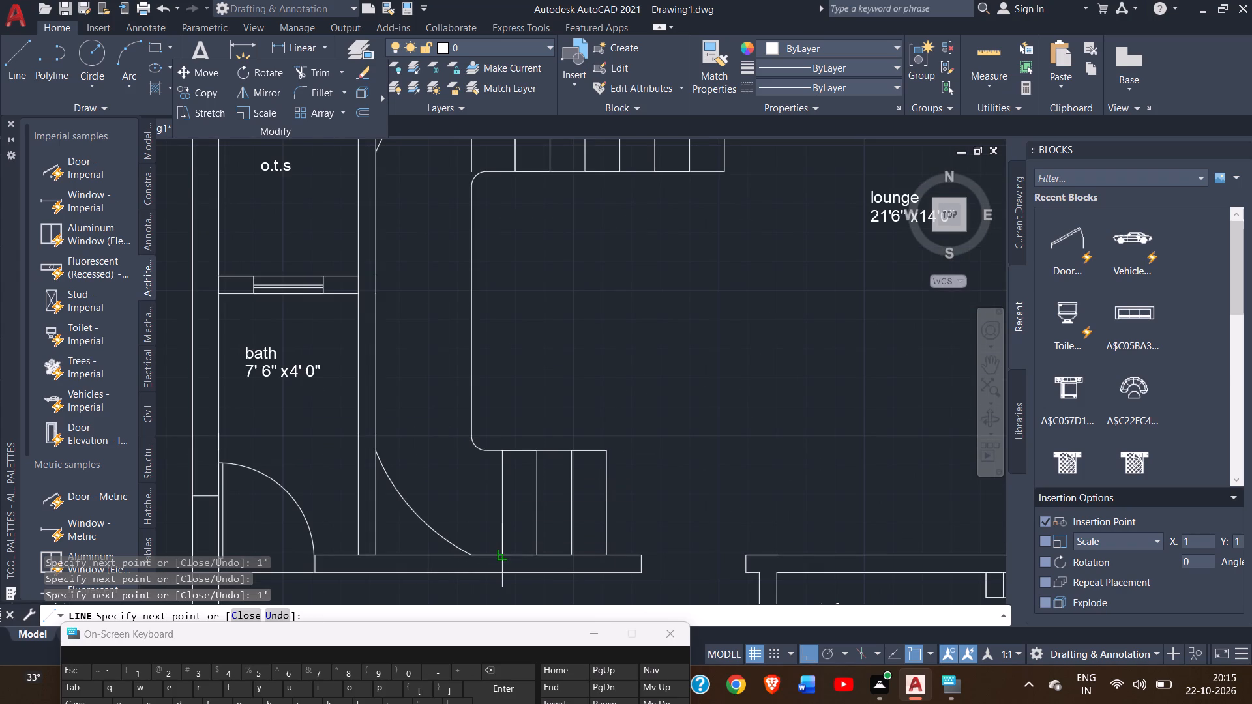
left_click(505, 555)
right_click(473, 531)
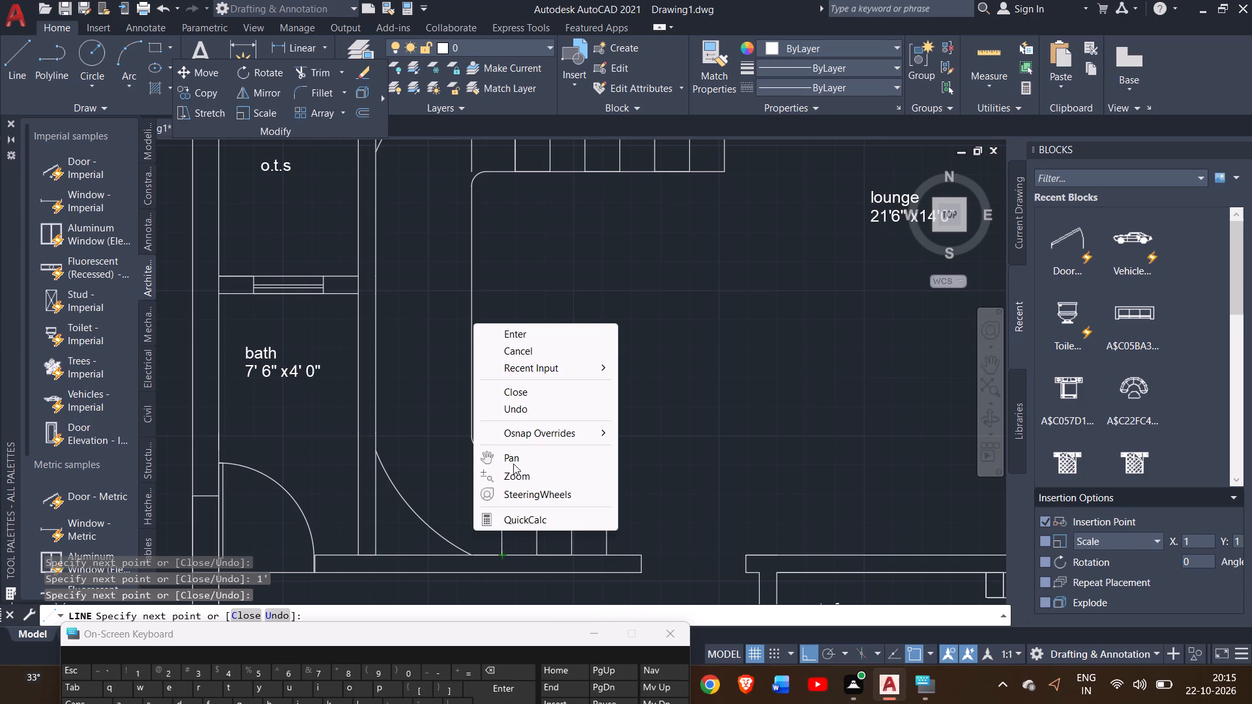
left_click(530, 334)
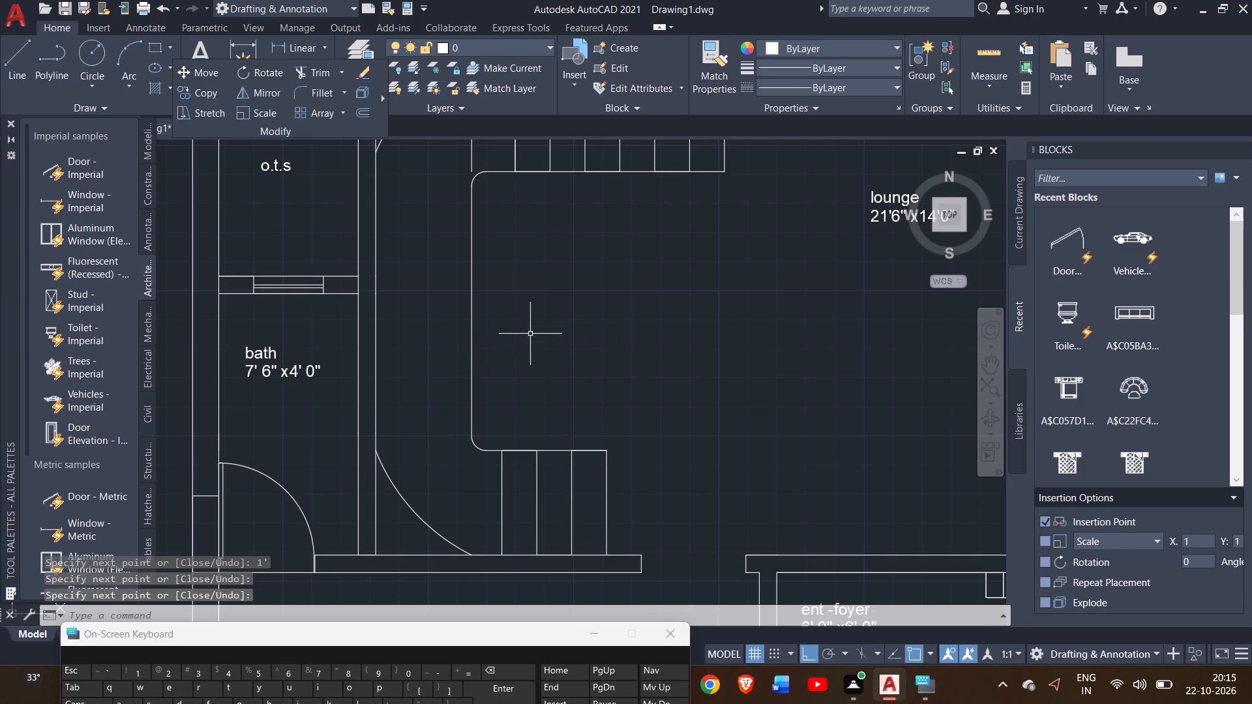
Draw a short vertical line extending the northern flight's westernmost line south to meet the long vertical stair line at the rounded corner.
scroll(530, 334, "down", 2, "ctrl")
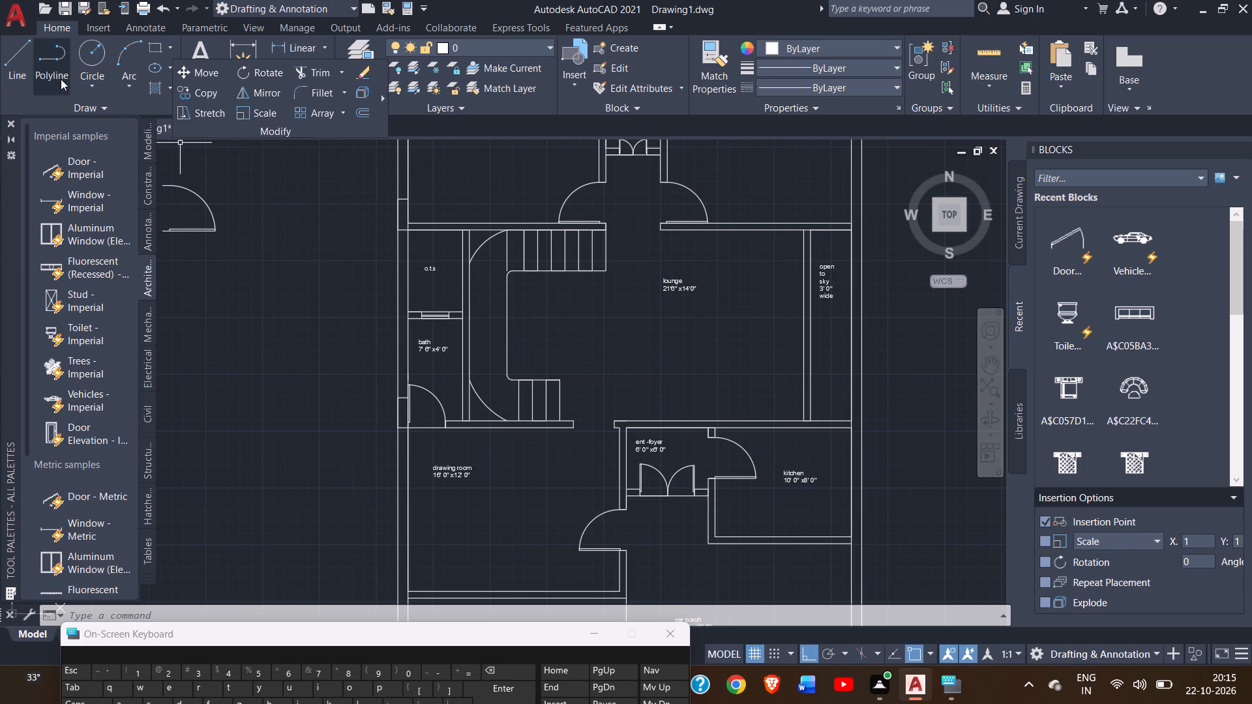
left_click(27, 72)
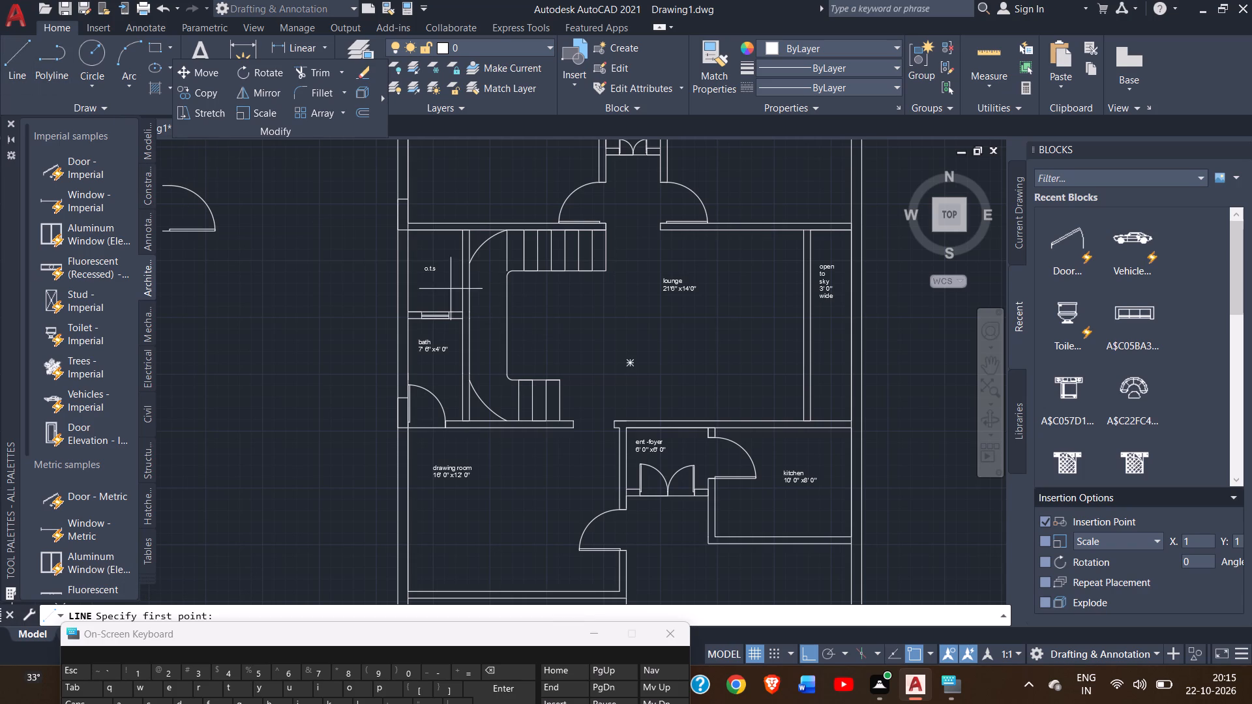
scroll(502, 277, "up", 2, "ctrl")
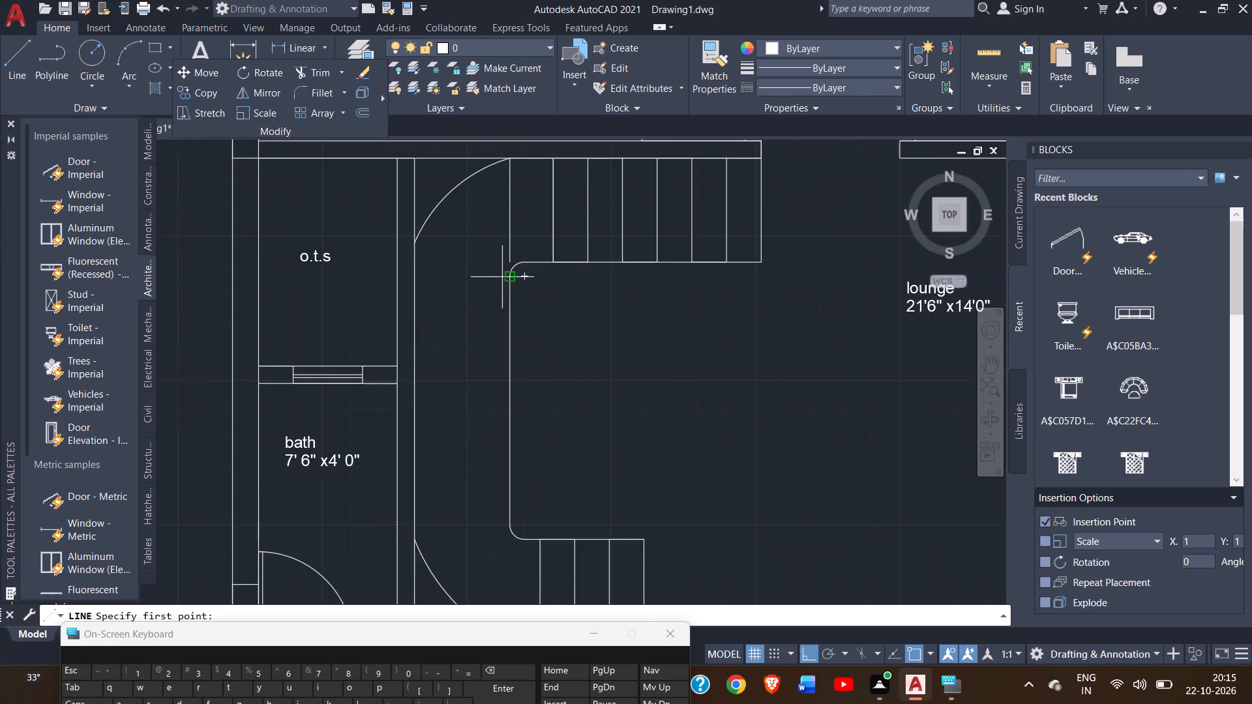
scroll(502, 277, "up", 1, "ctrl")
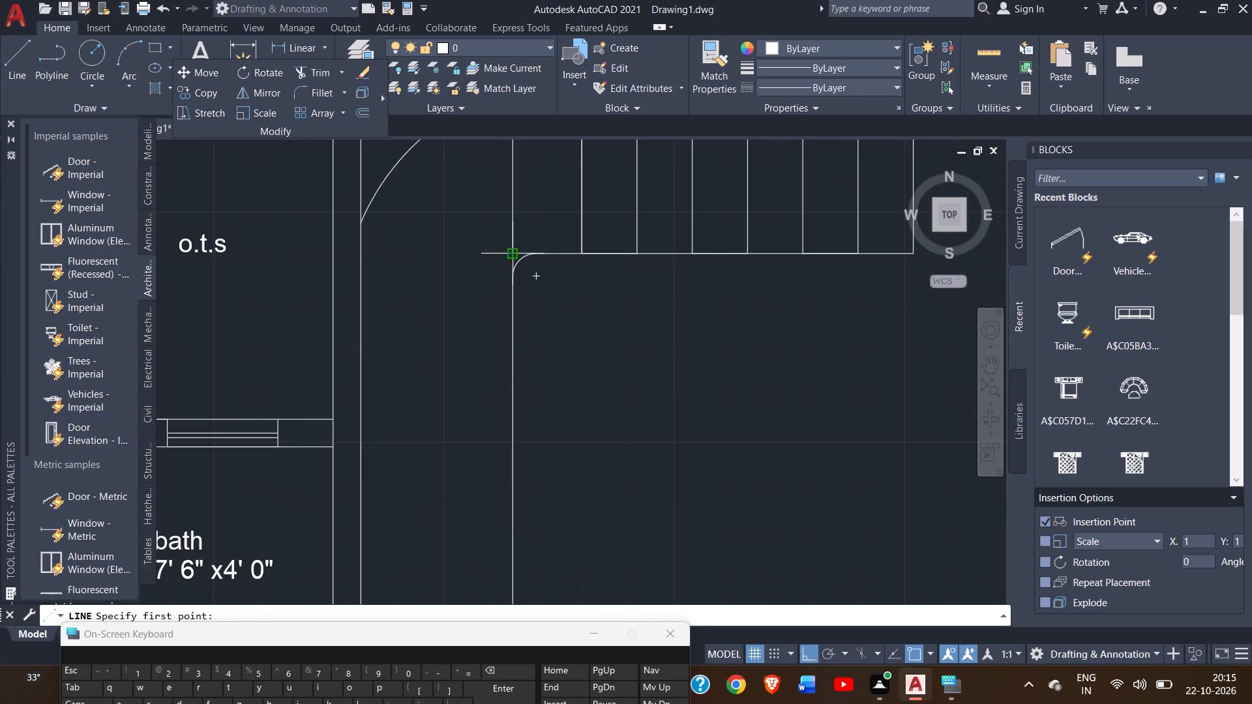
left_click_drag(509, 250, 511, 269)
left_click(511, 269)
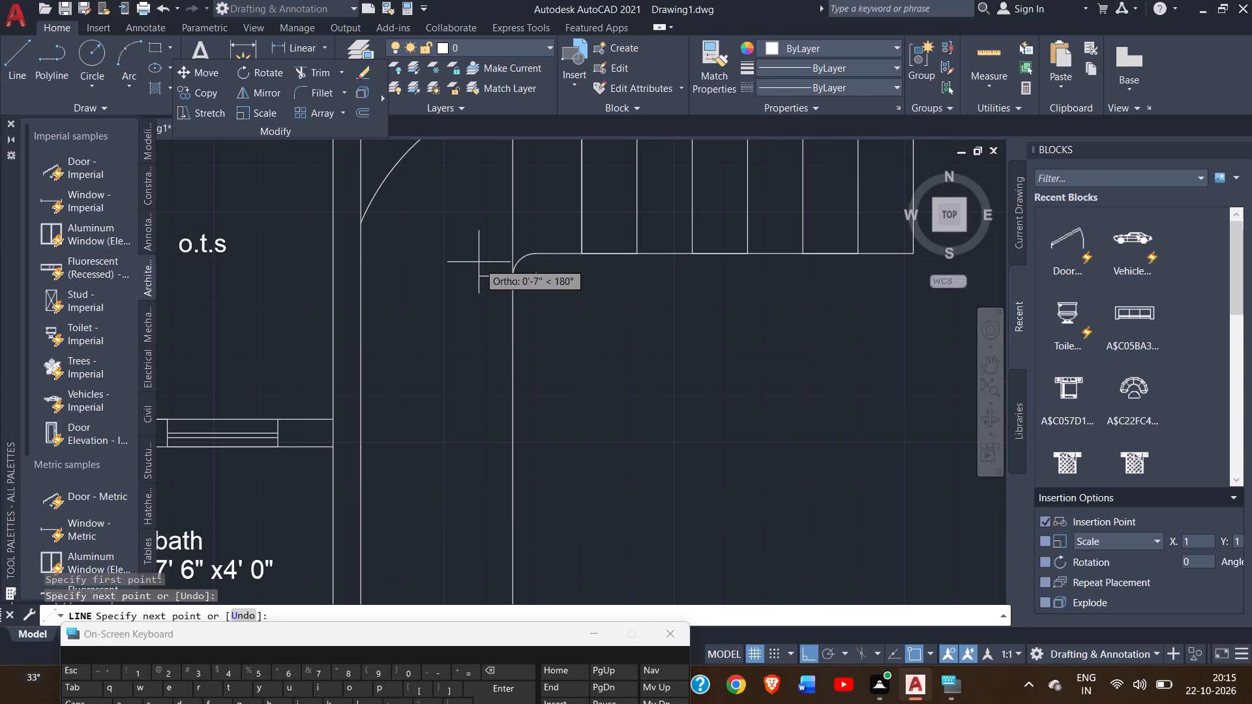
right_click(479, 262)
left_click(498, 272)
Draw the first slanted winder line from the long vertical stair line, just below the northern rounded corner, to the northwest arc.
scroll(492, 358, "down", 1, "ctrl")
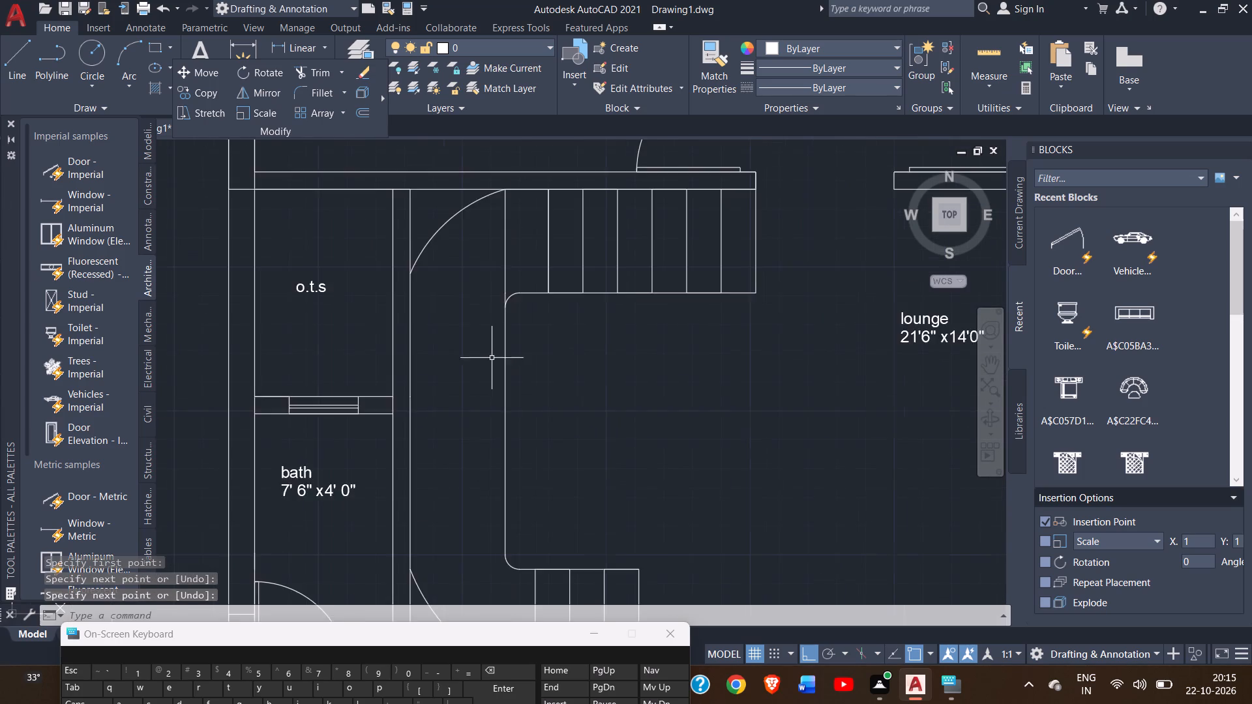
scroll(492, 358, "down", 1, "ctrl")
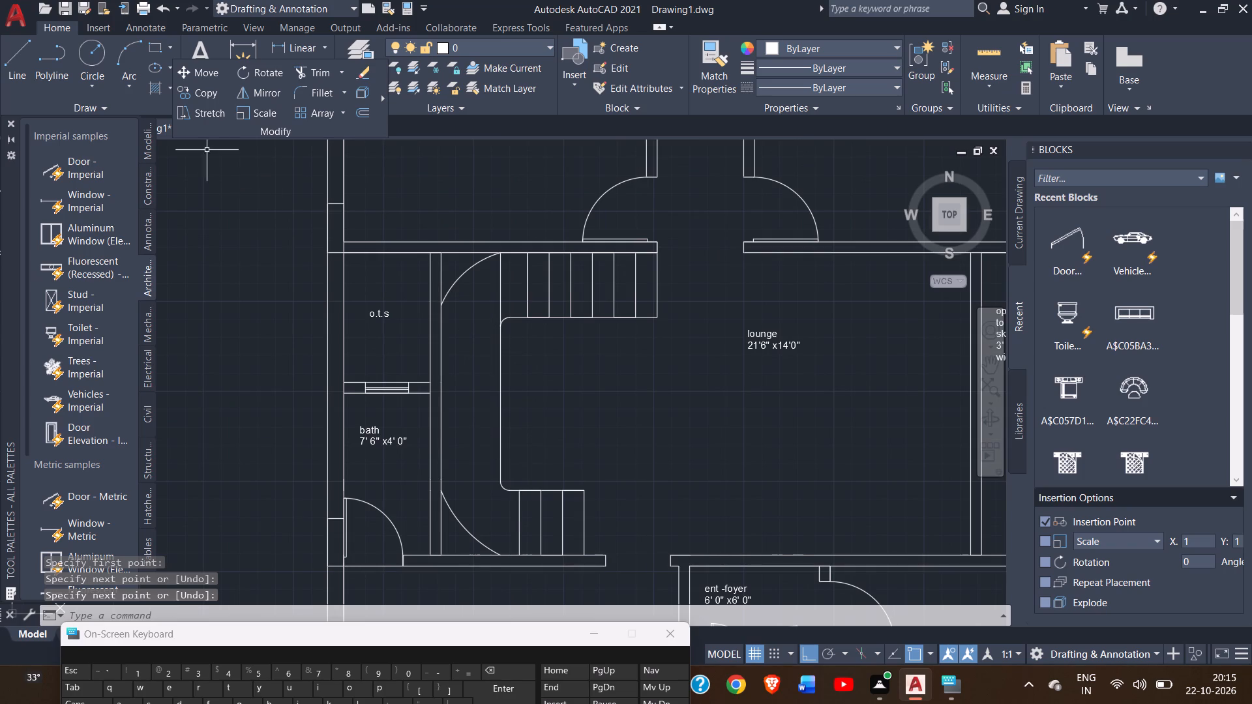
left_click(8, 54)
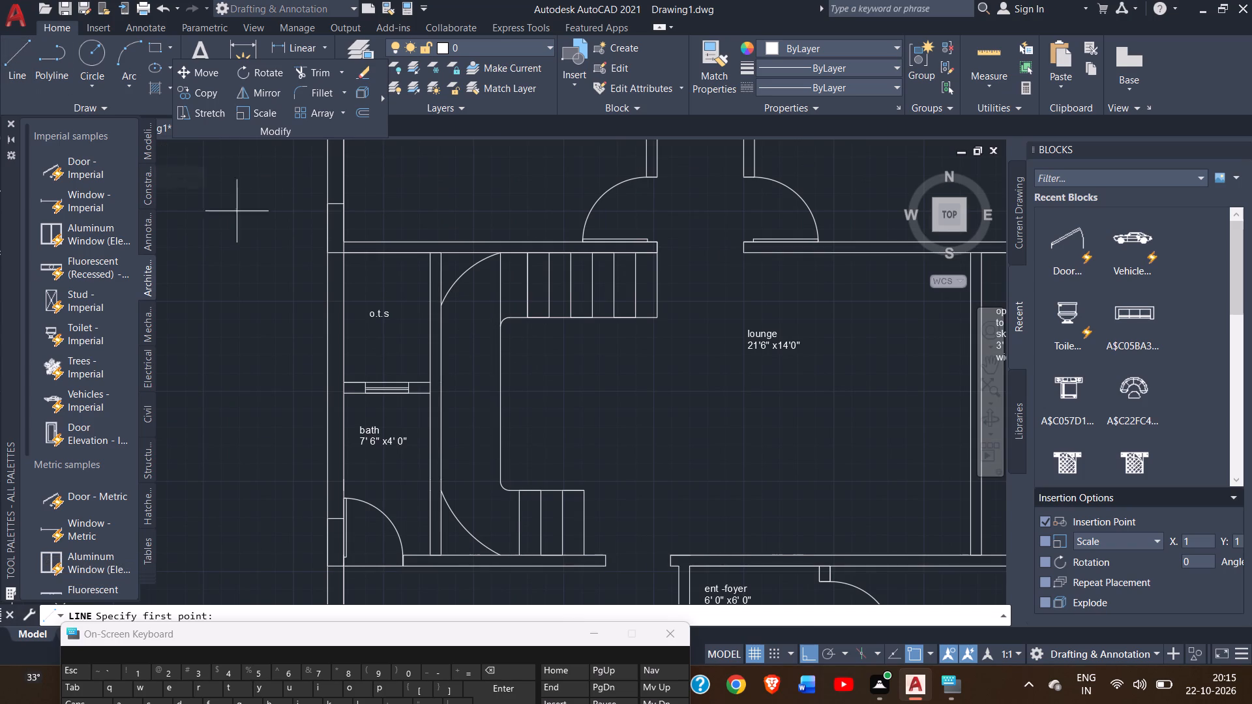
scroll(469, 321, "up", 2, "ctrl")
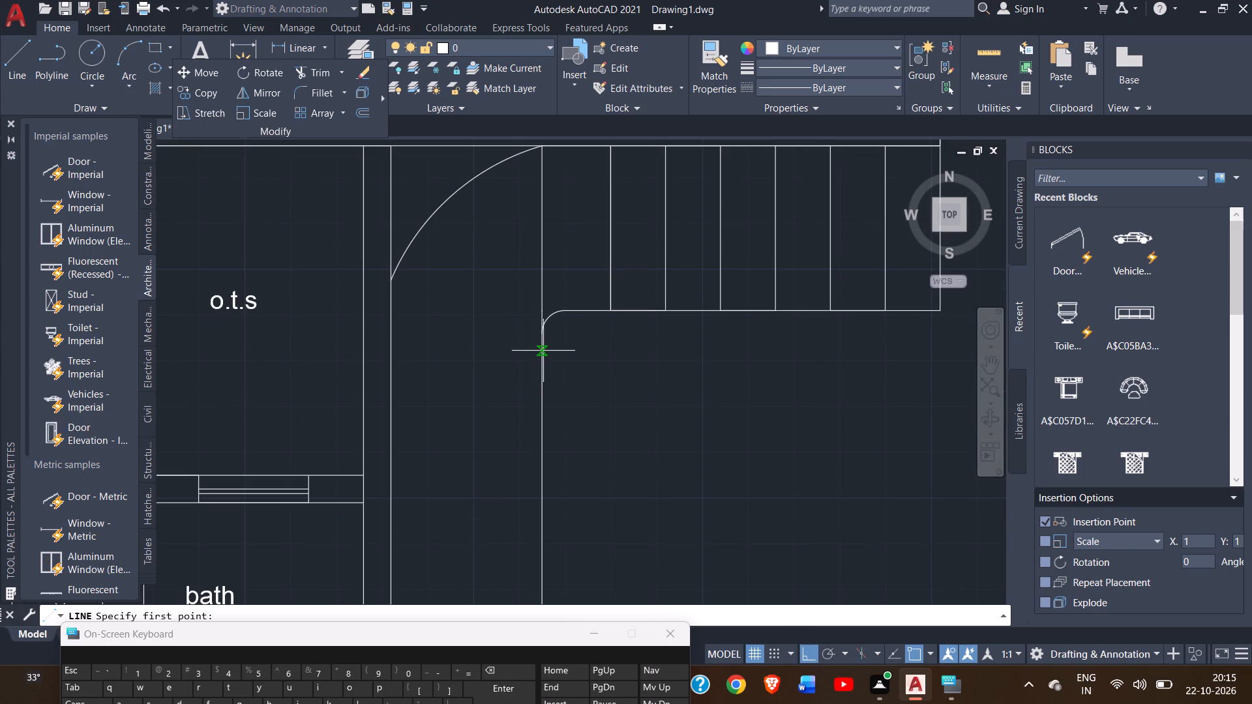
left_click(543, 357)
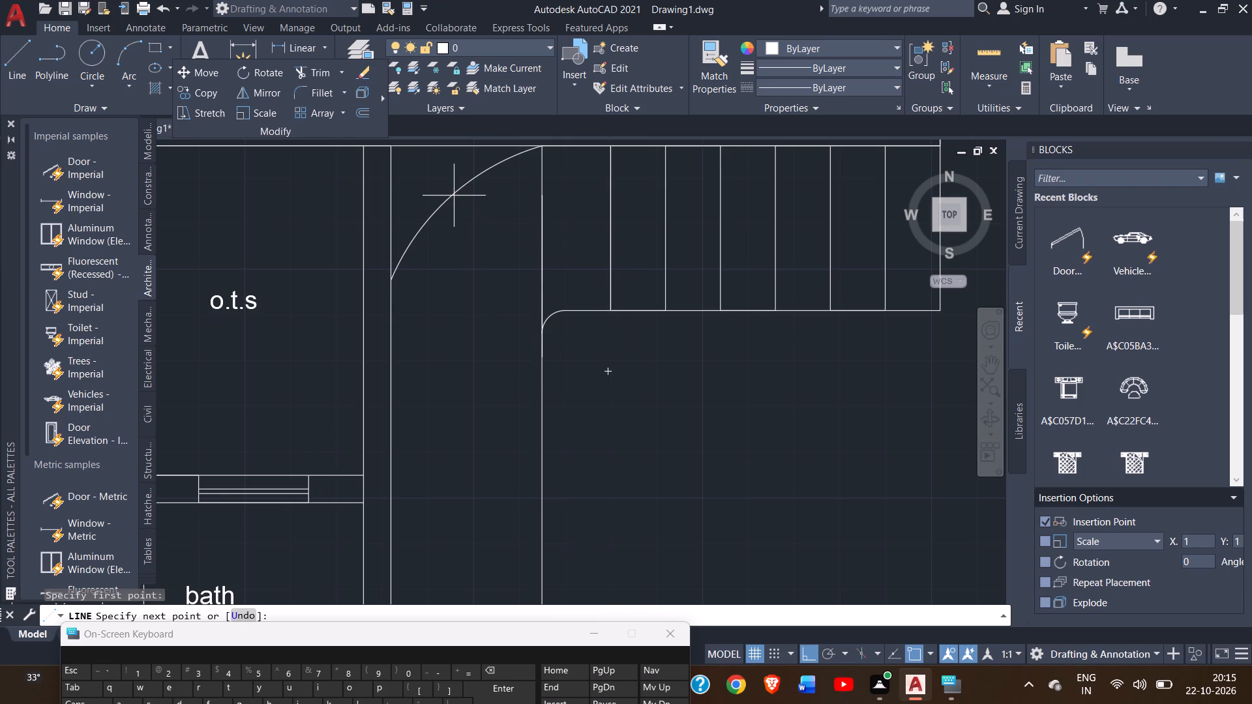
left_click_drag(453, 195, 455, 244)
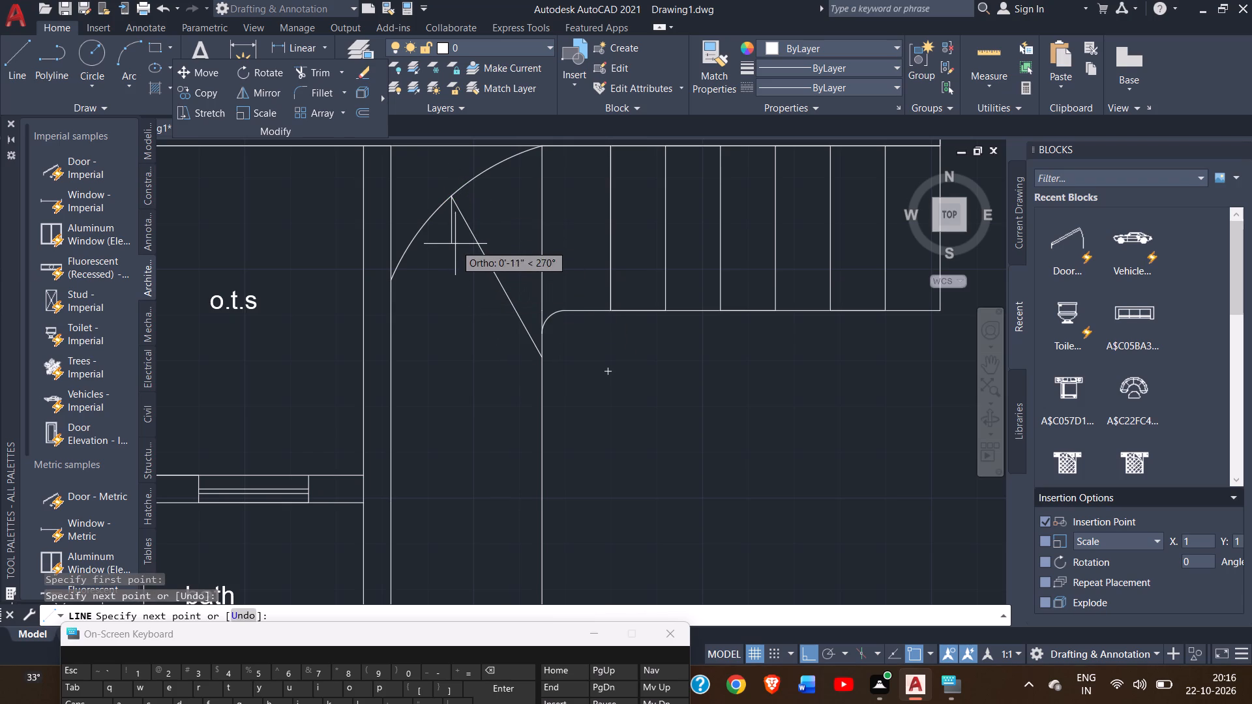
left_click_drag(455, 244, 455, 243)
right_click(455, 243)
left_click(473, 254)
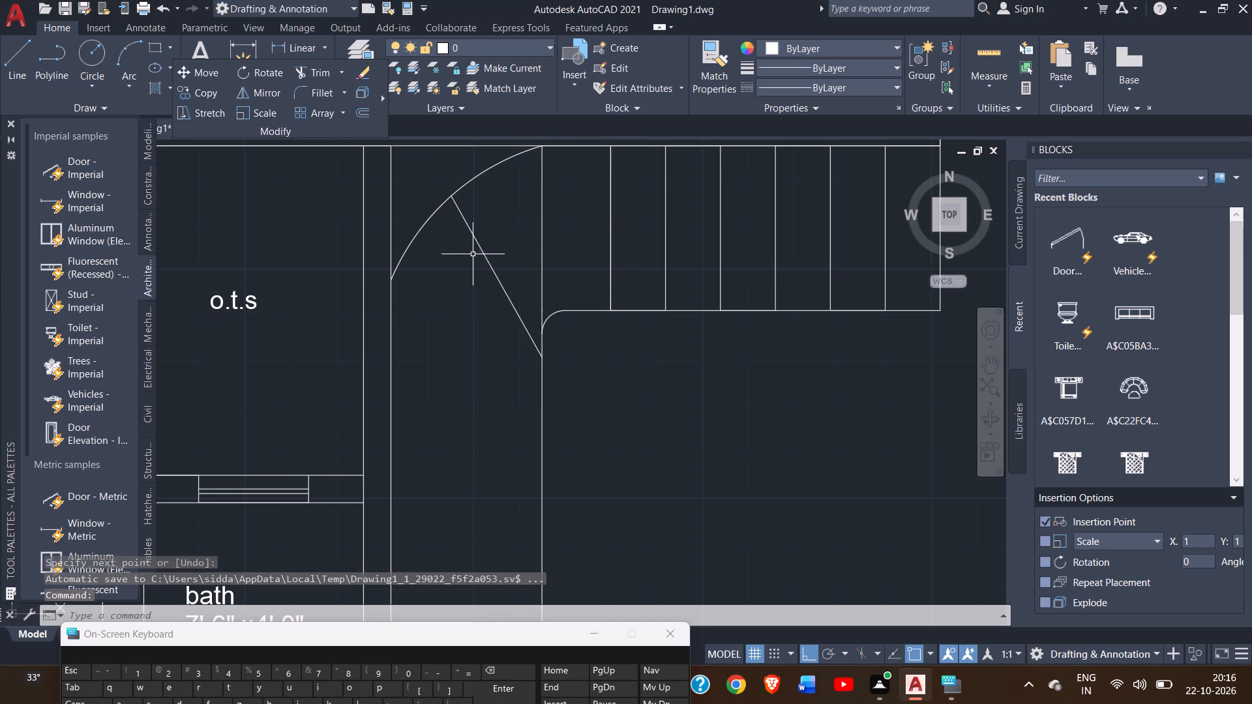
Draw a second winder line from the long vertical stair line, just south of the first, to the lower part of the northwest arc.
scroll(503, 335, "down", 1, "ctrl")
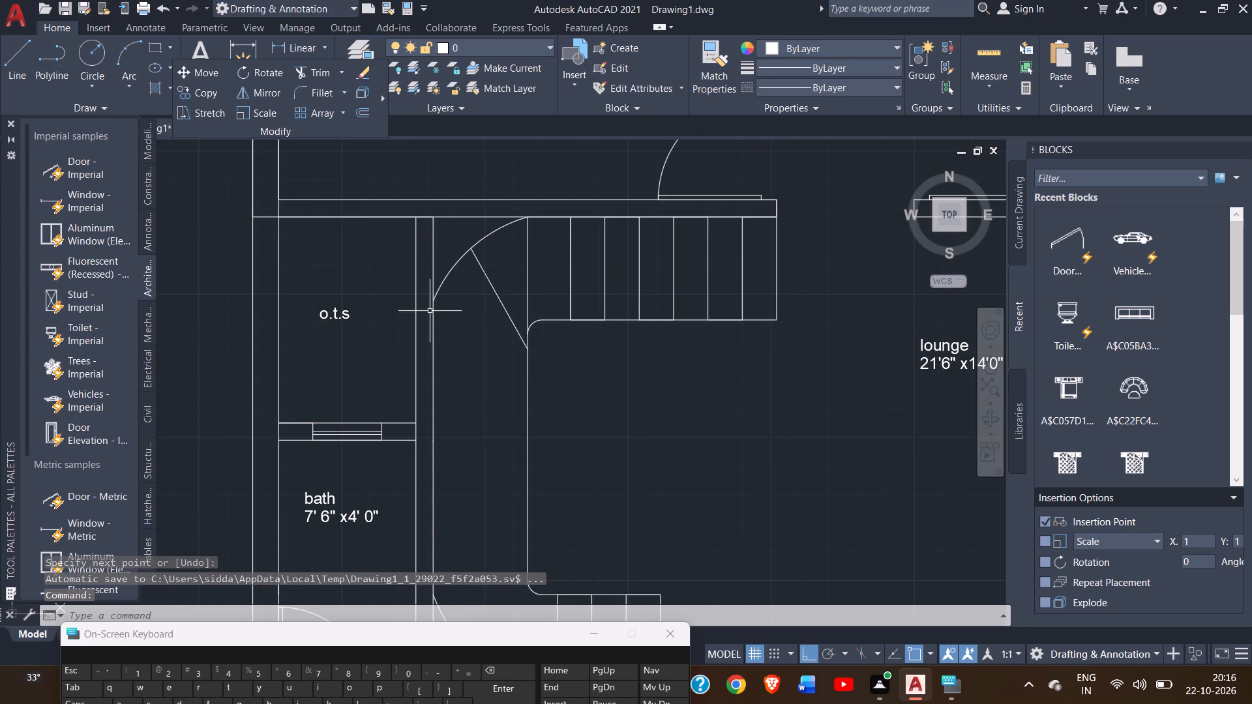
left_click(17, 68)
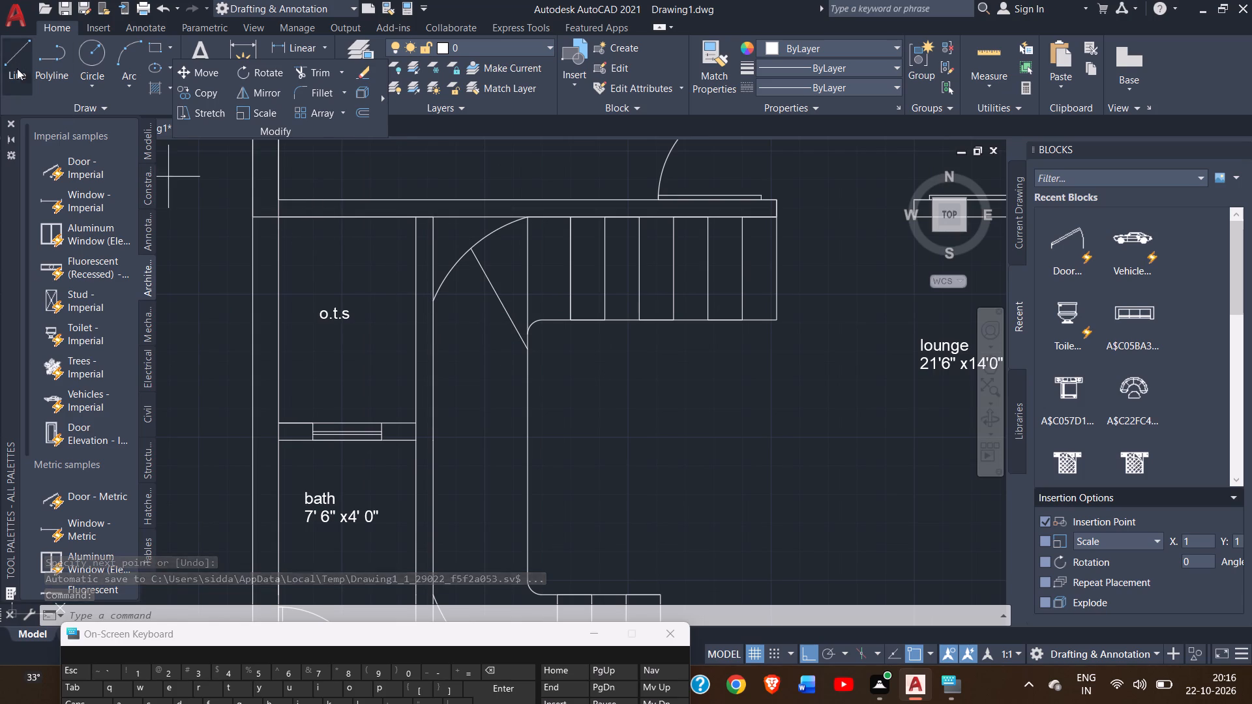
left_click(526, 377)
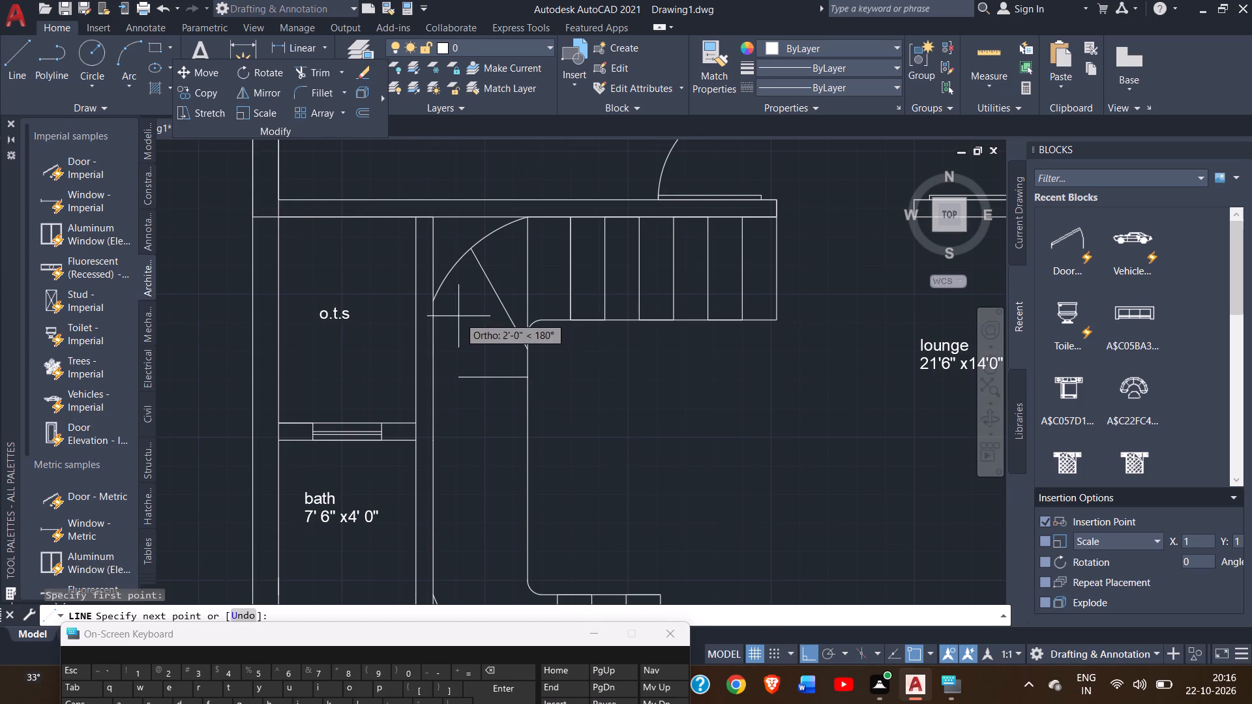
left_click(444, 286)
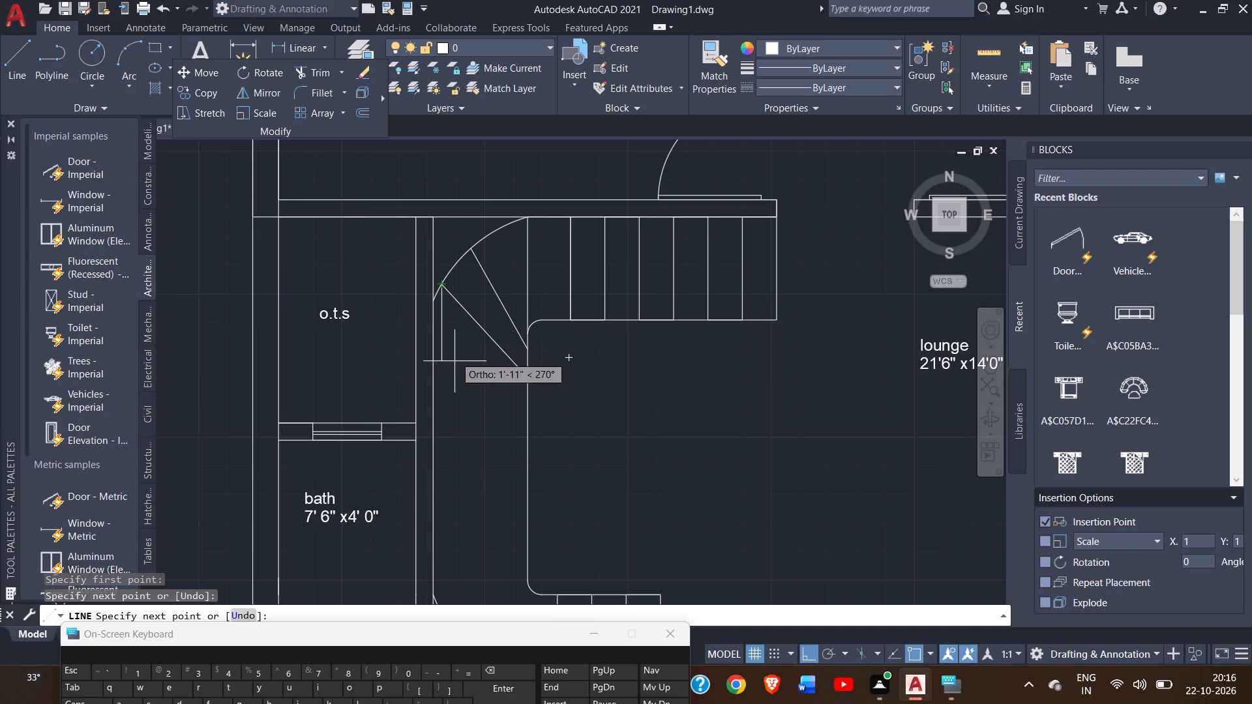
right_click(454, 372)
left_click(488, 377)
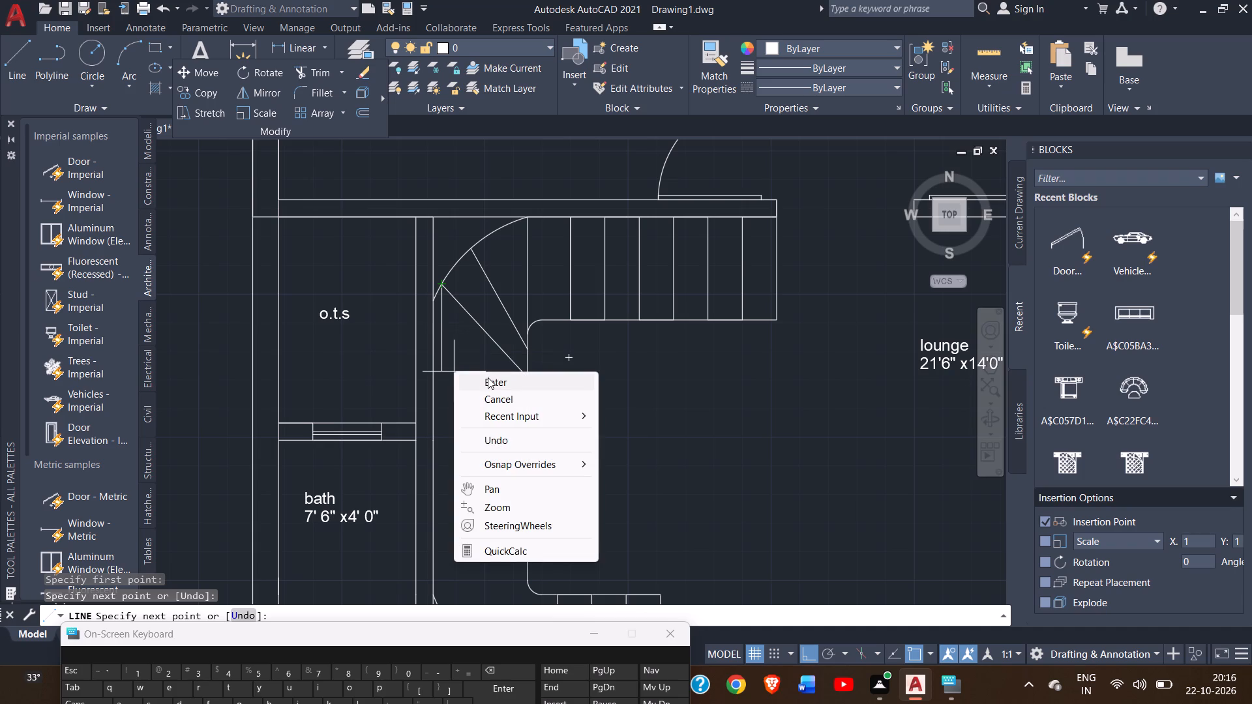
Draw a third winder line from the long vertical stair line to the west wall face, just below the northwest arc's end.
left_click(8, 63)
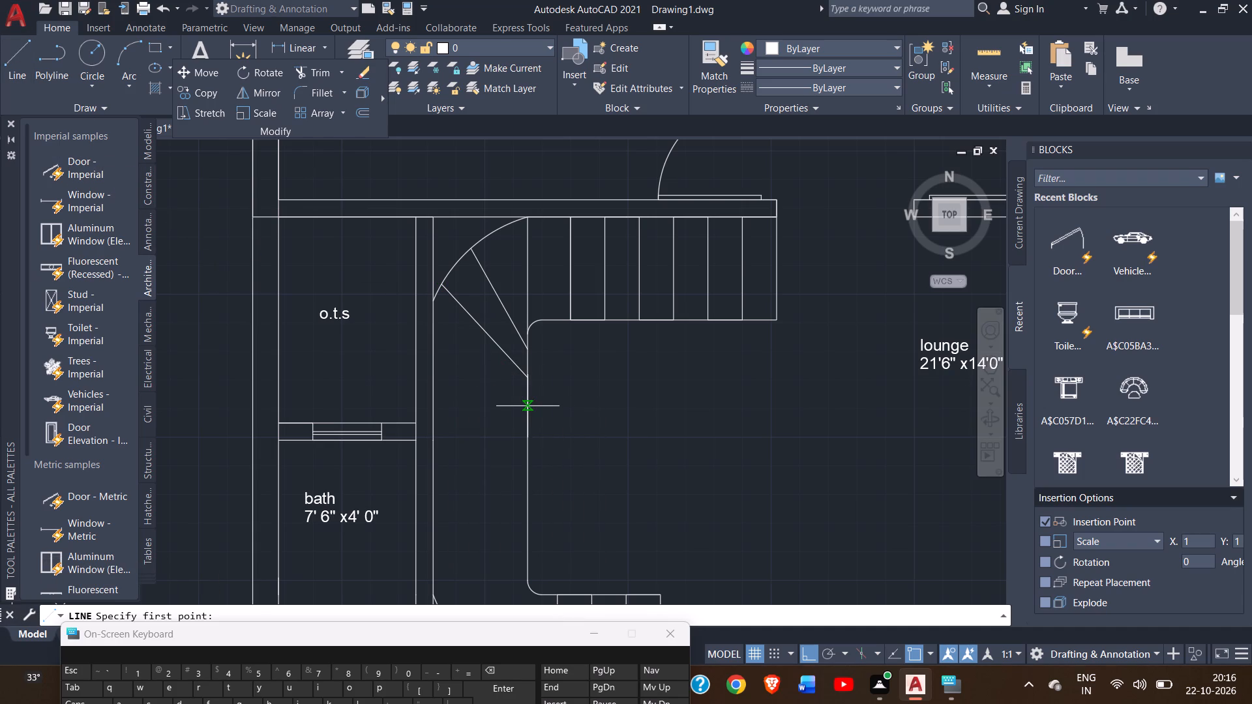
left_click_drag(527, 406, 438, 345)
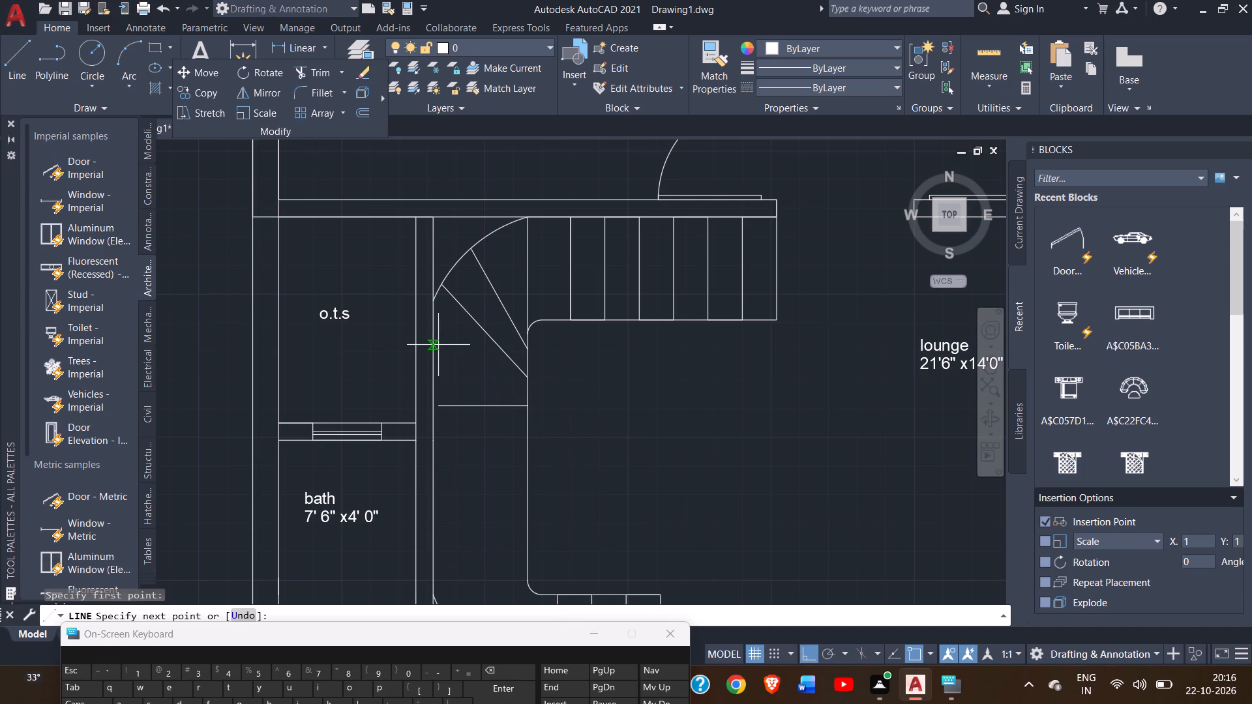
left_click_drag(438, 345, 432, 338)
left_click(432, 338)
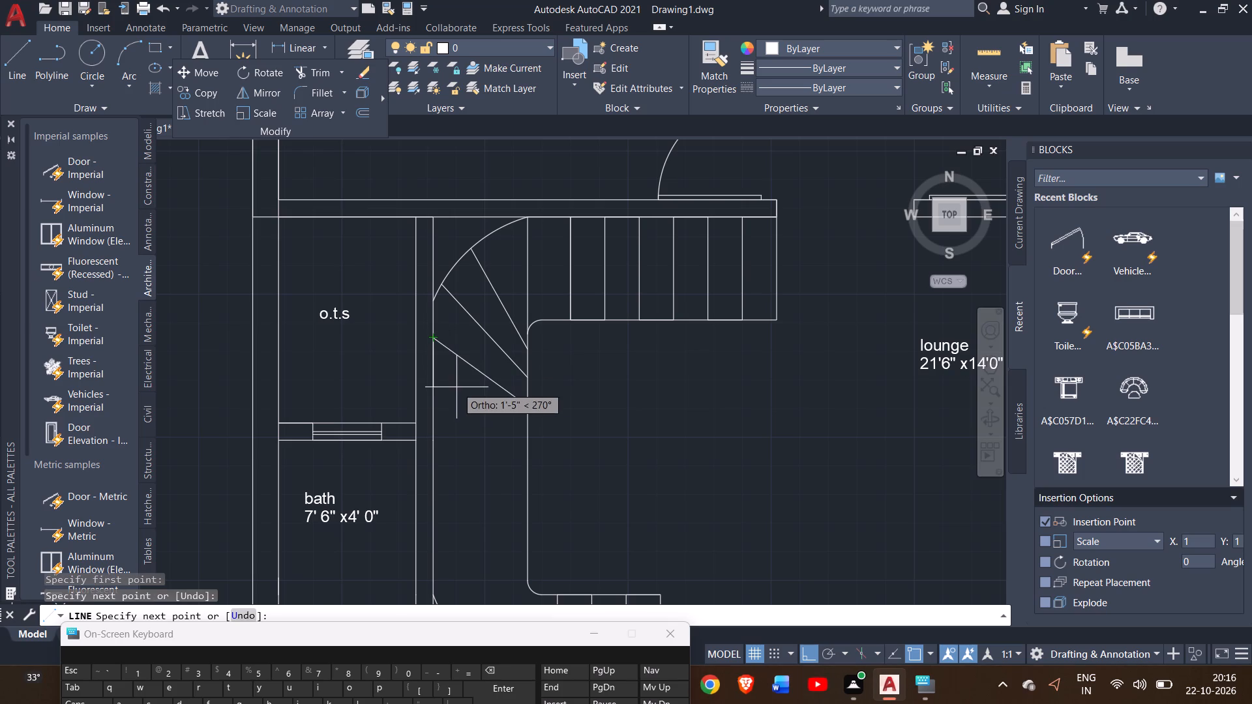
right_click(457, 387)
left_click(483, 399)
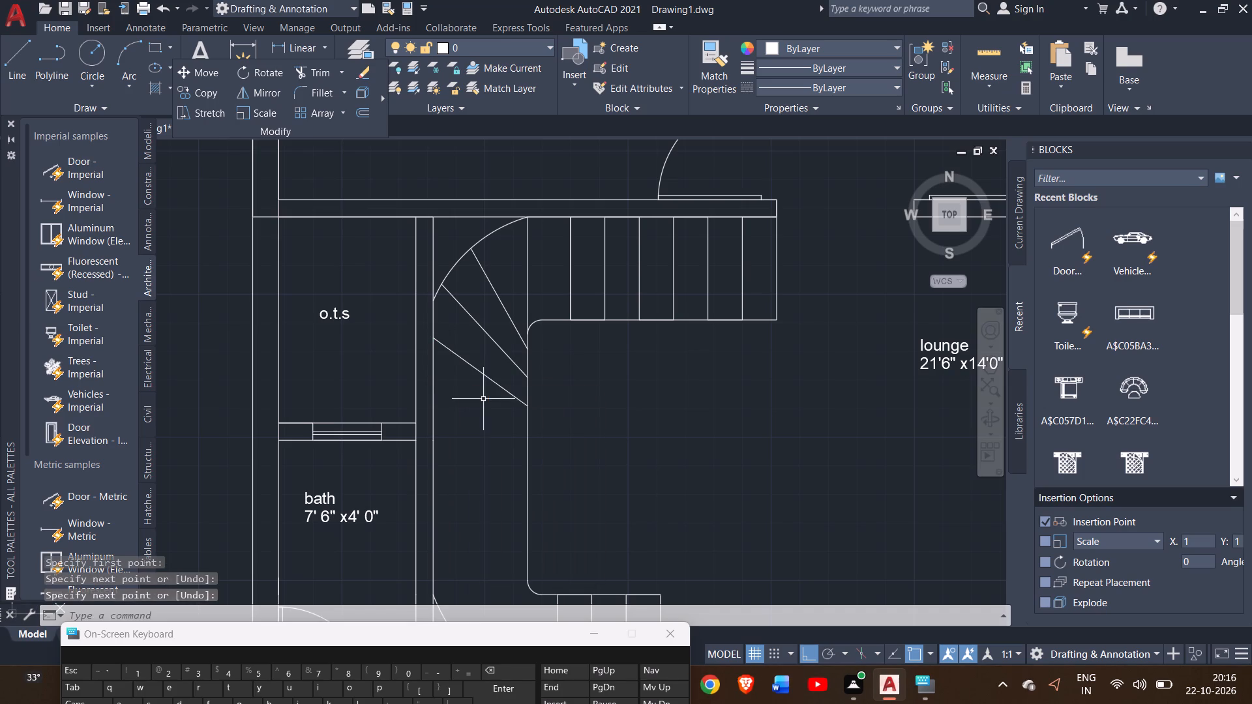
Draw a nearly horizontal tread line from the long vertical stair line to the west wall face, south of the third winder line.
left_click(23, 54)
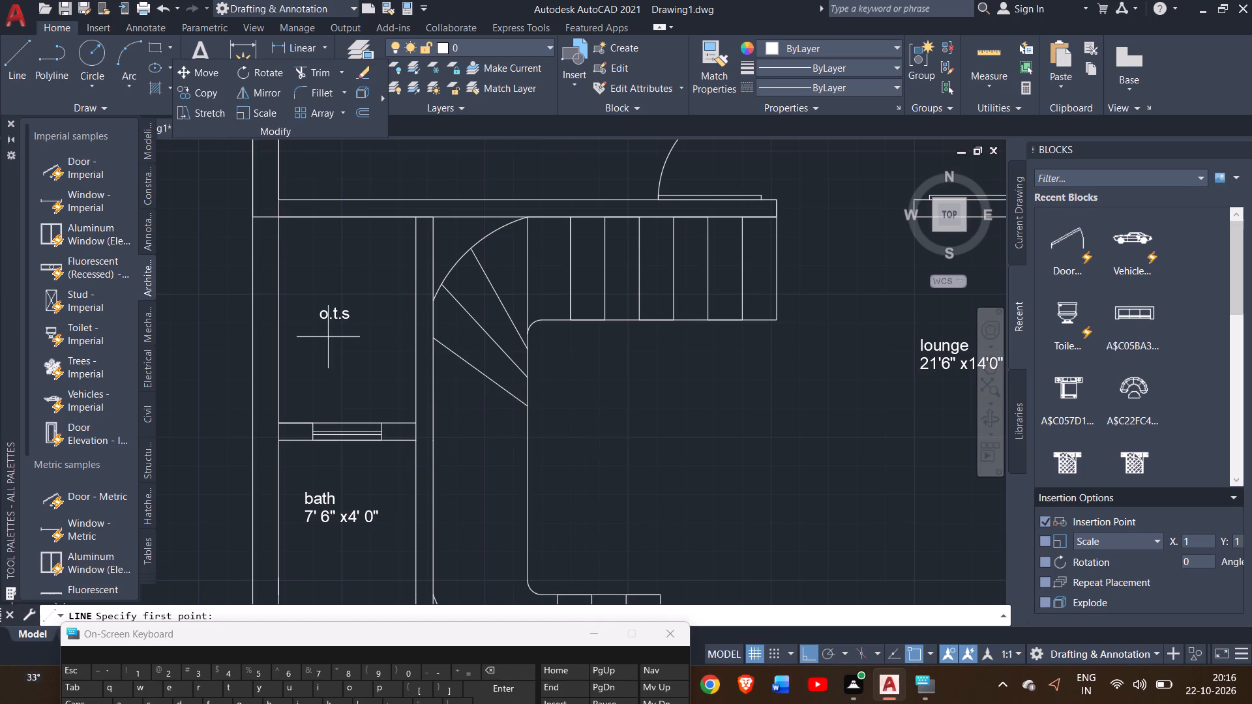
left_click(528, 433)
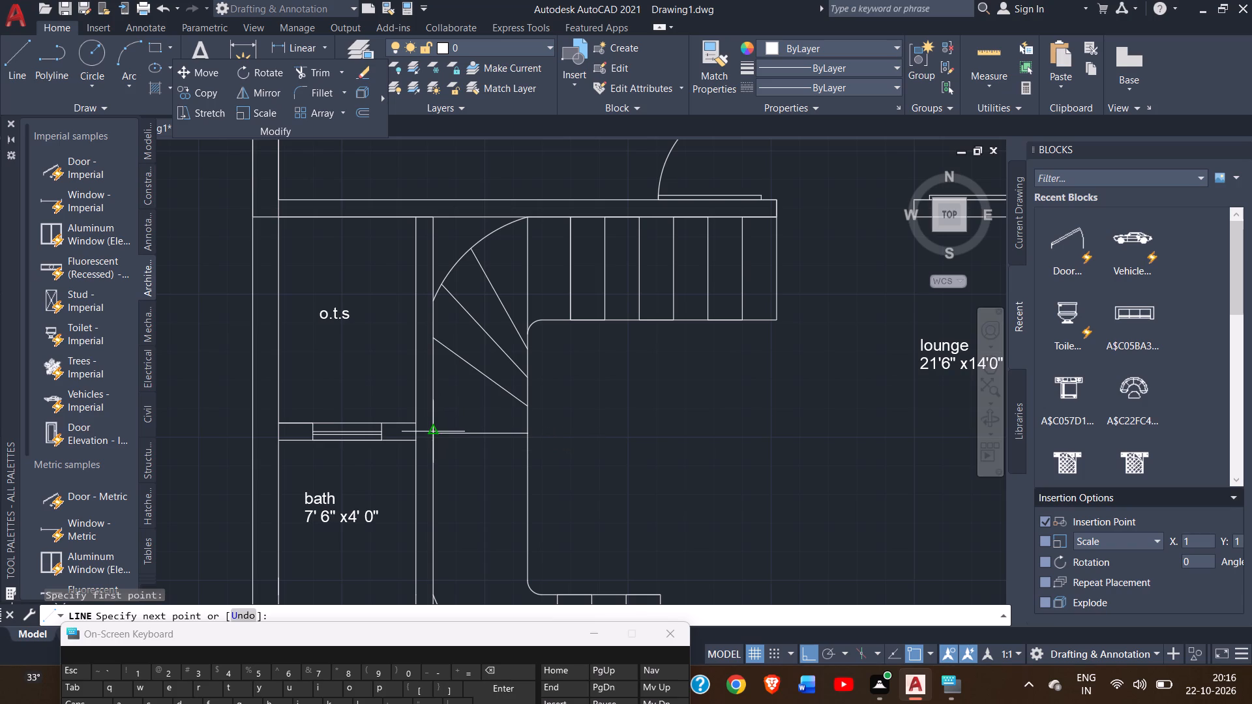
left_click(434, 436)
right_click(439, 430)
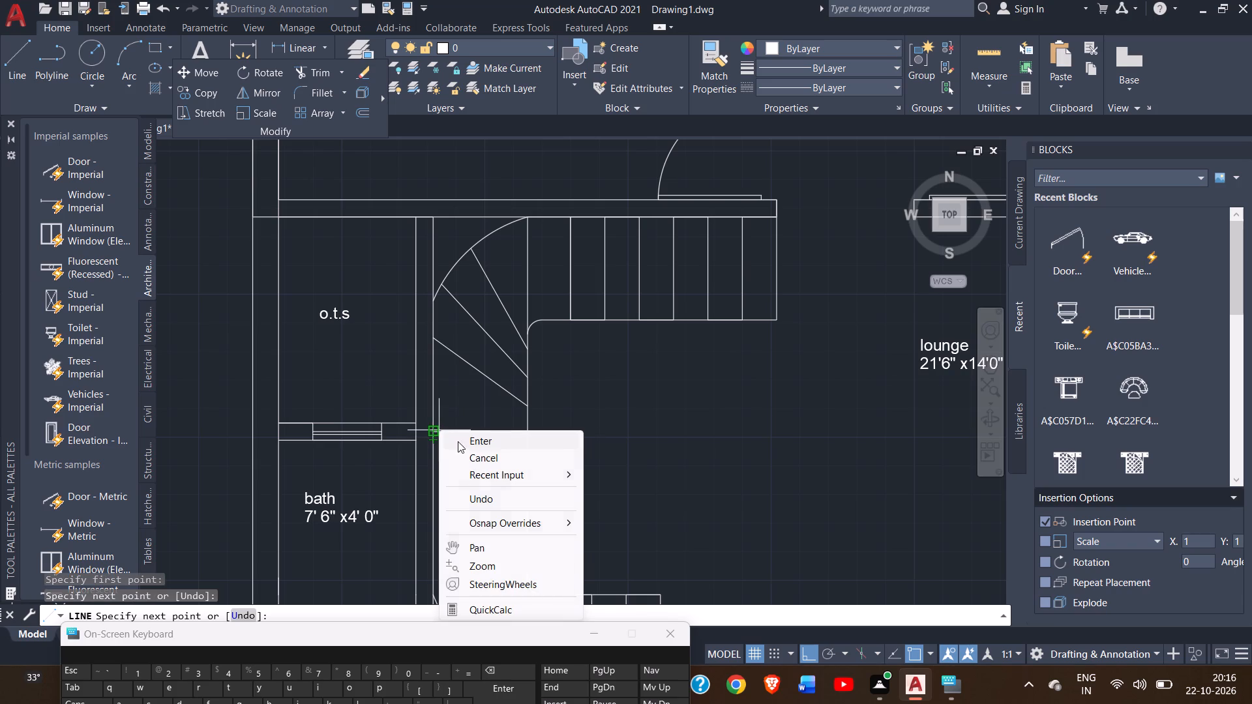
left_click(462, 445)
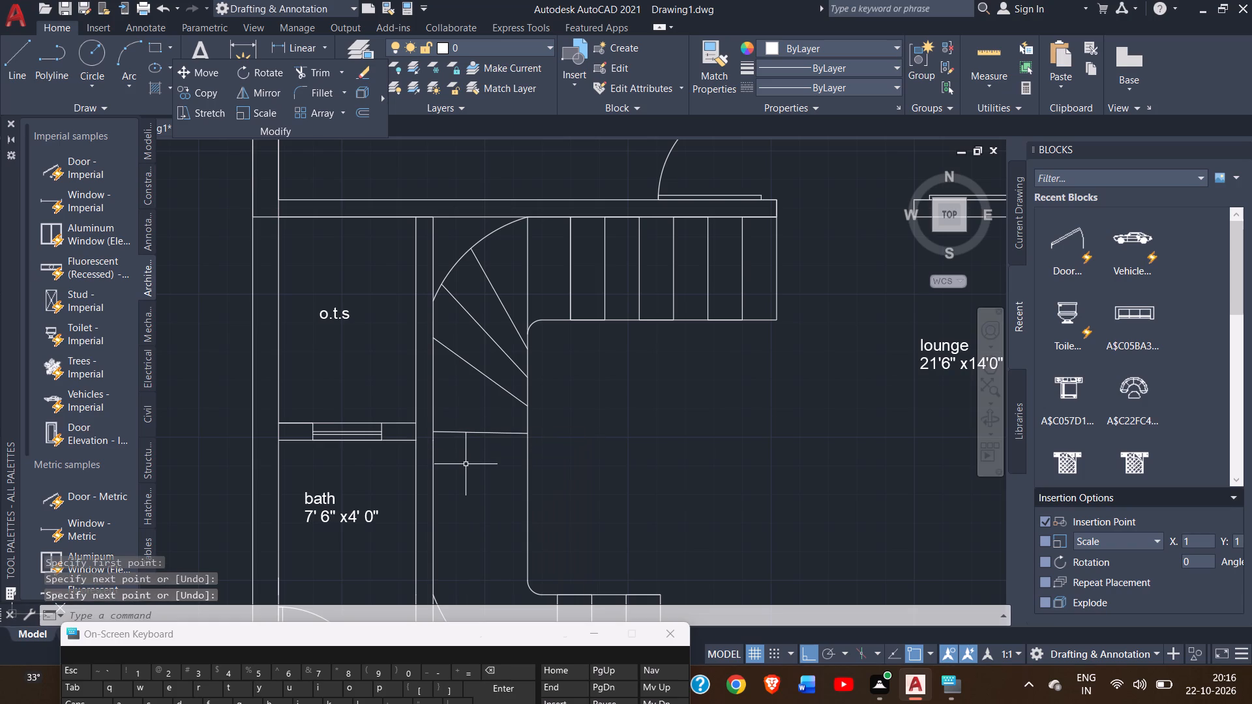
Draw a slanted winder line from the long vertical stair line to the west wall face, between the third winder and the nearly horizontal tread.
scroll(468, 465, "down", 2, "ctrl")
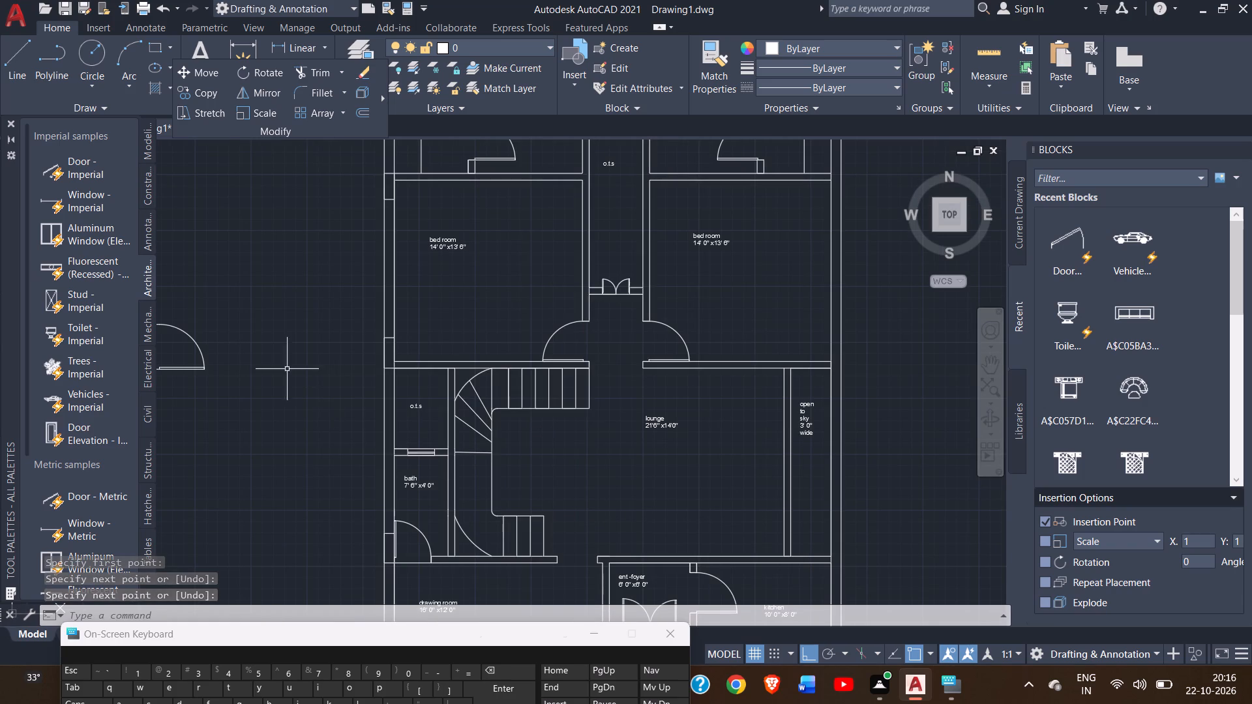
left_click(23, 75)
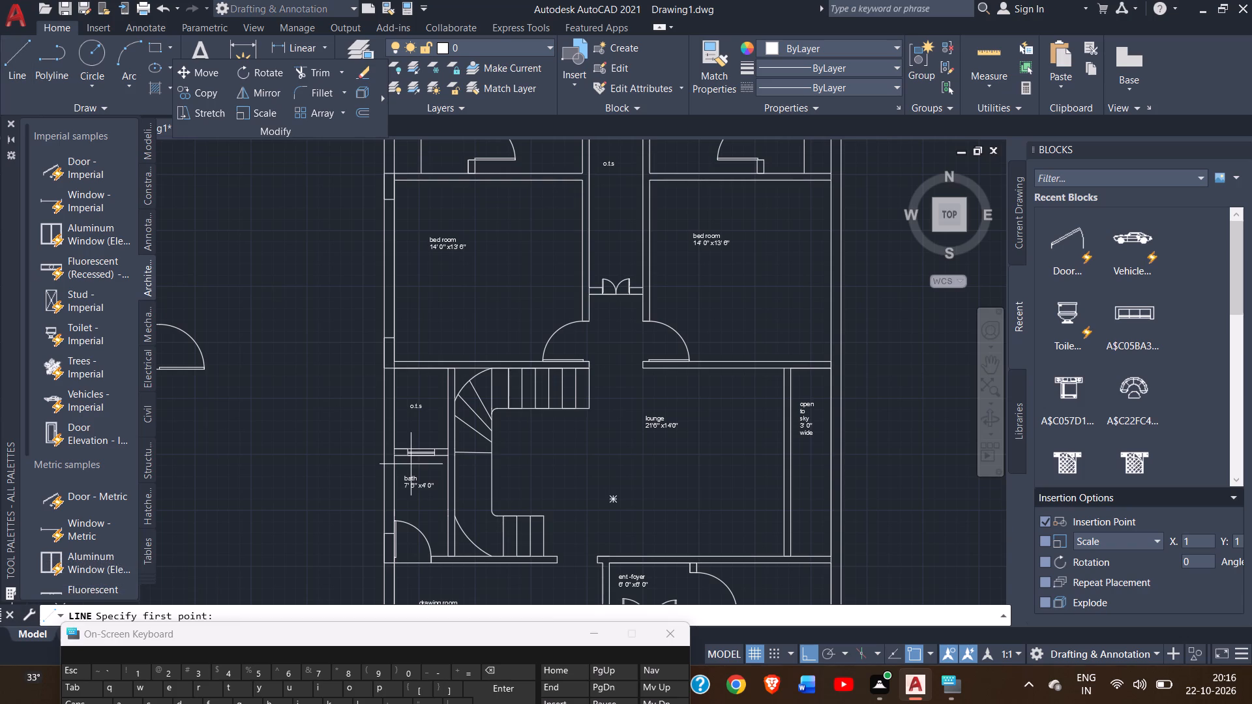
scroll(488, 448, "up", 2, "ctrl")
left_click(488, 448)
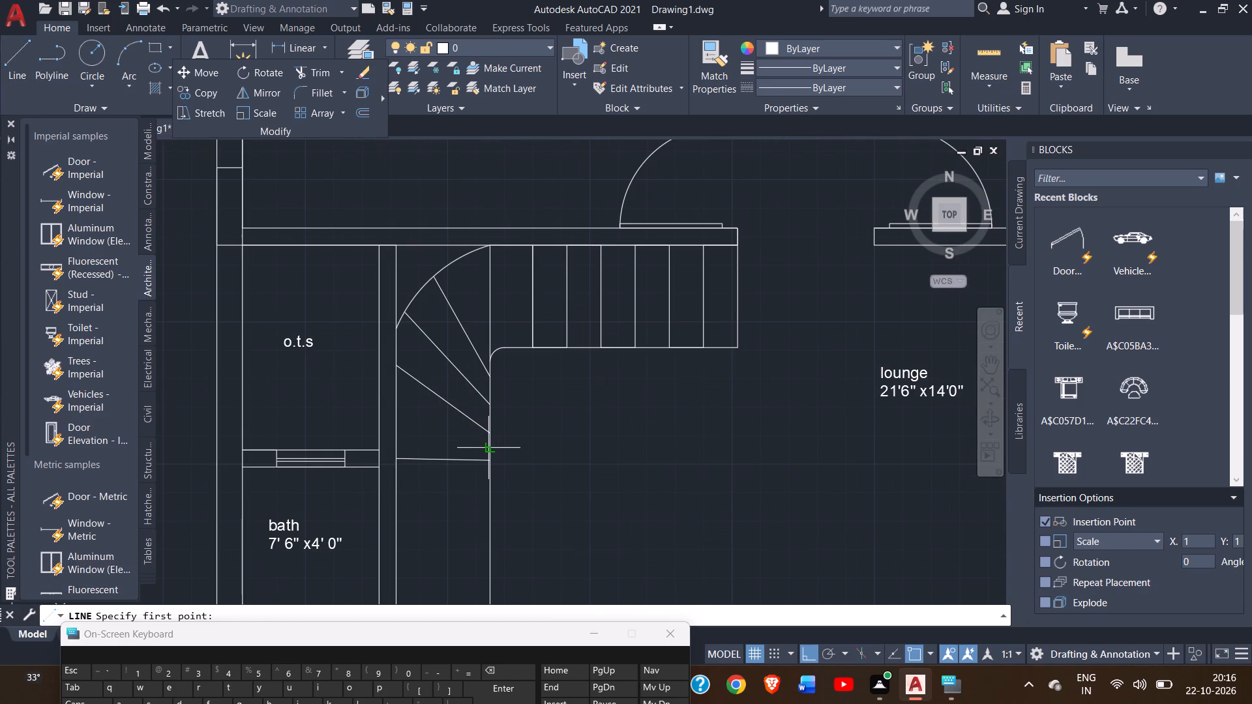
left_click(398, 415)
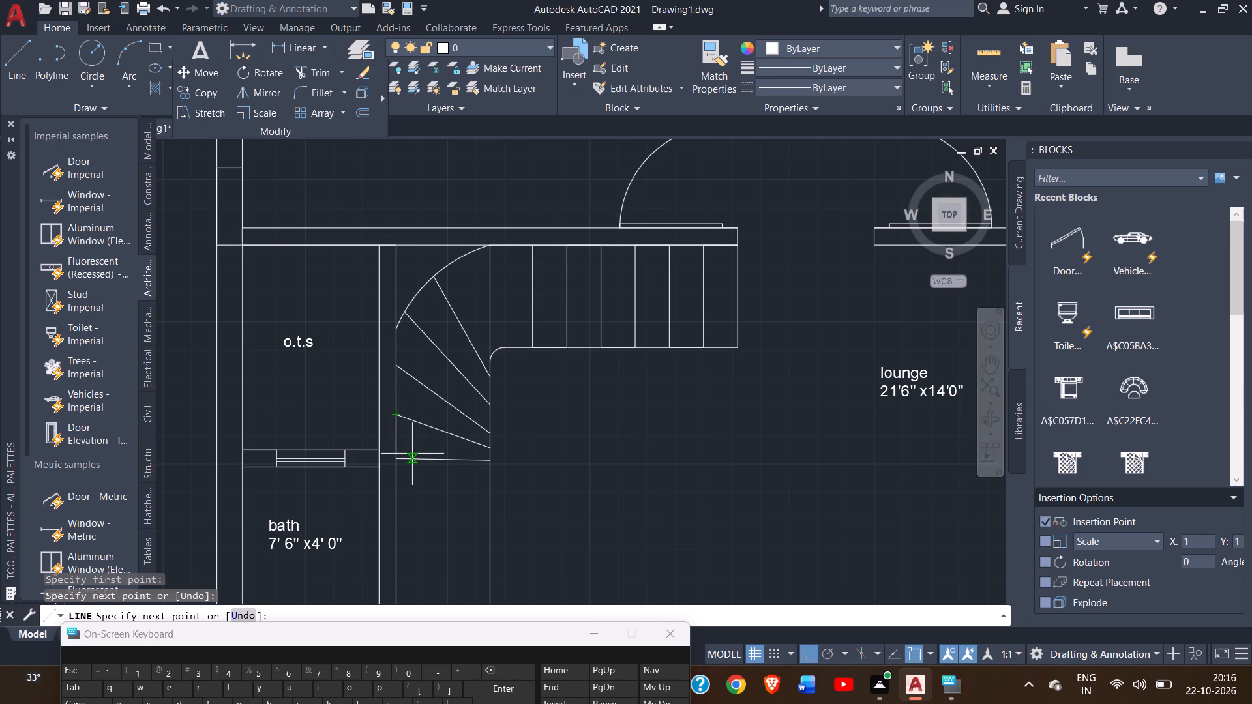
right_click(412, 455)
left_click(430, 456)
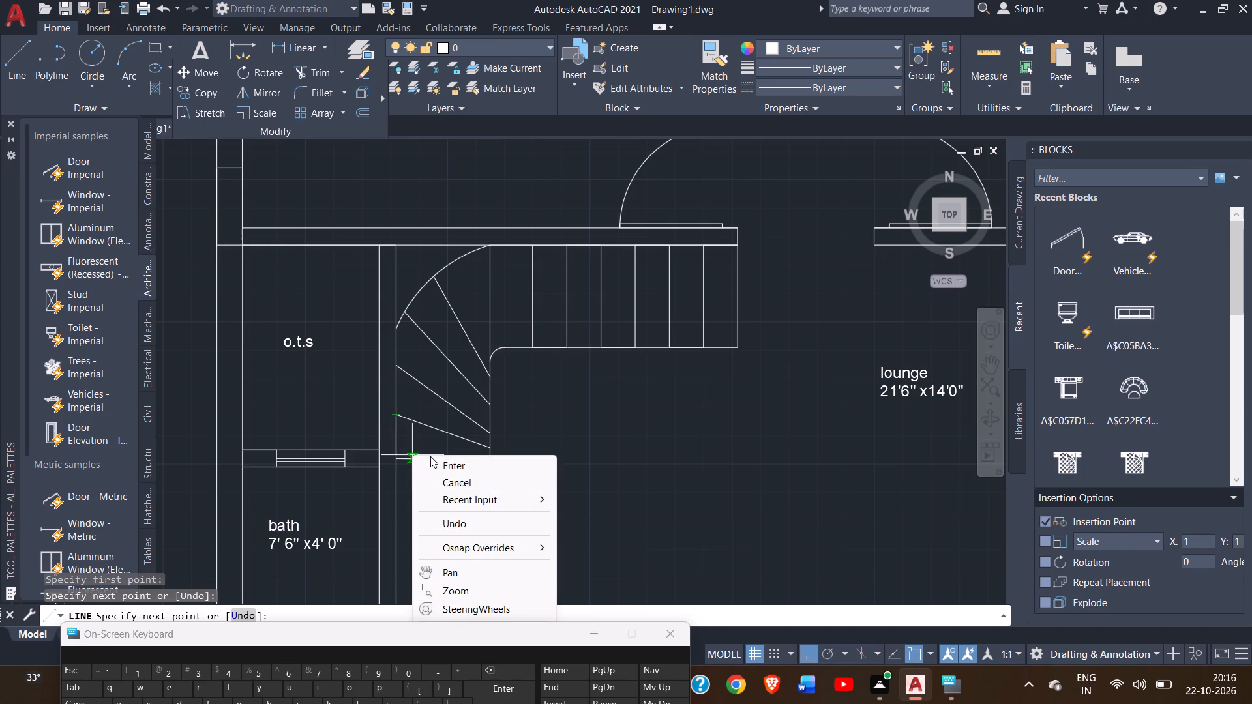
left_click(444, 470)
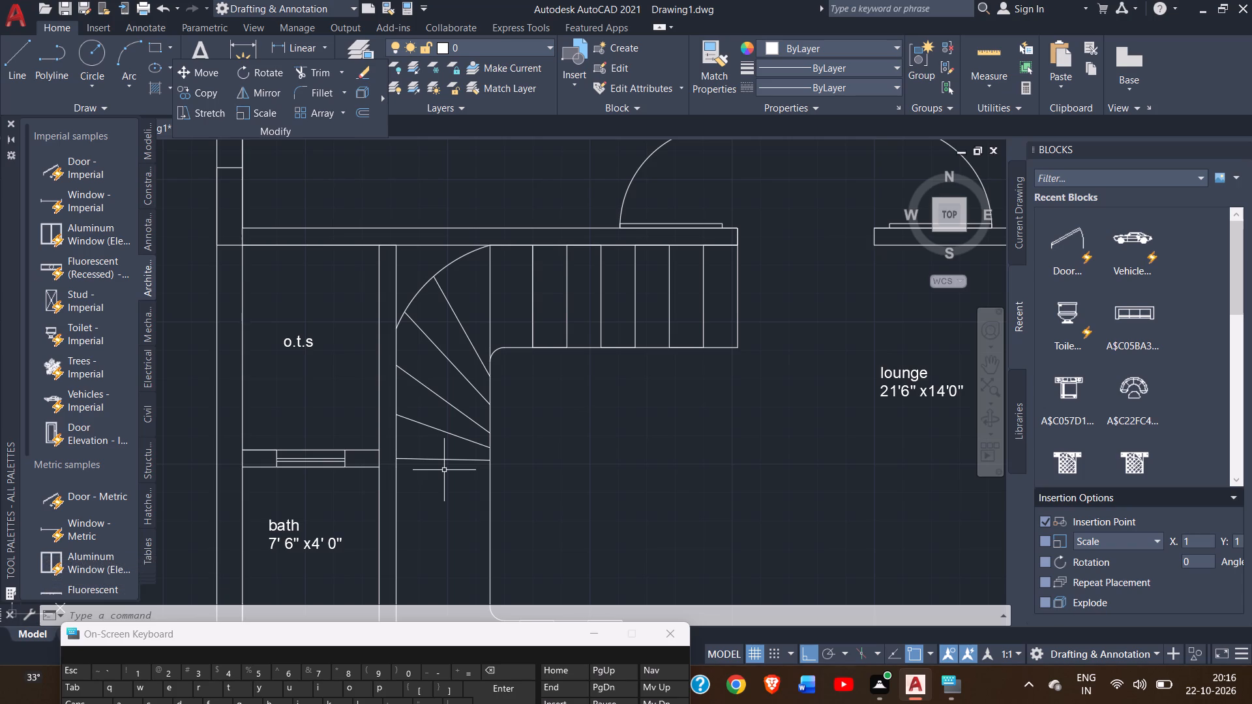
Draw a horizontal tread line from the long vertical stair line to the west wall face, just south of the nearly horizontal tread.
scroll(545, 436, "down", 2, "ctrl")
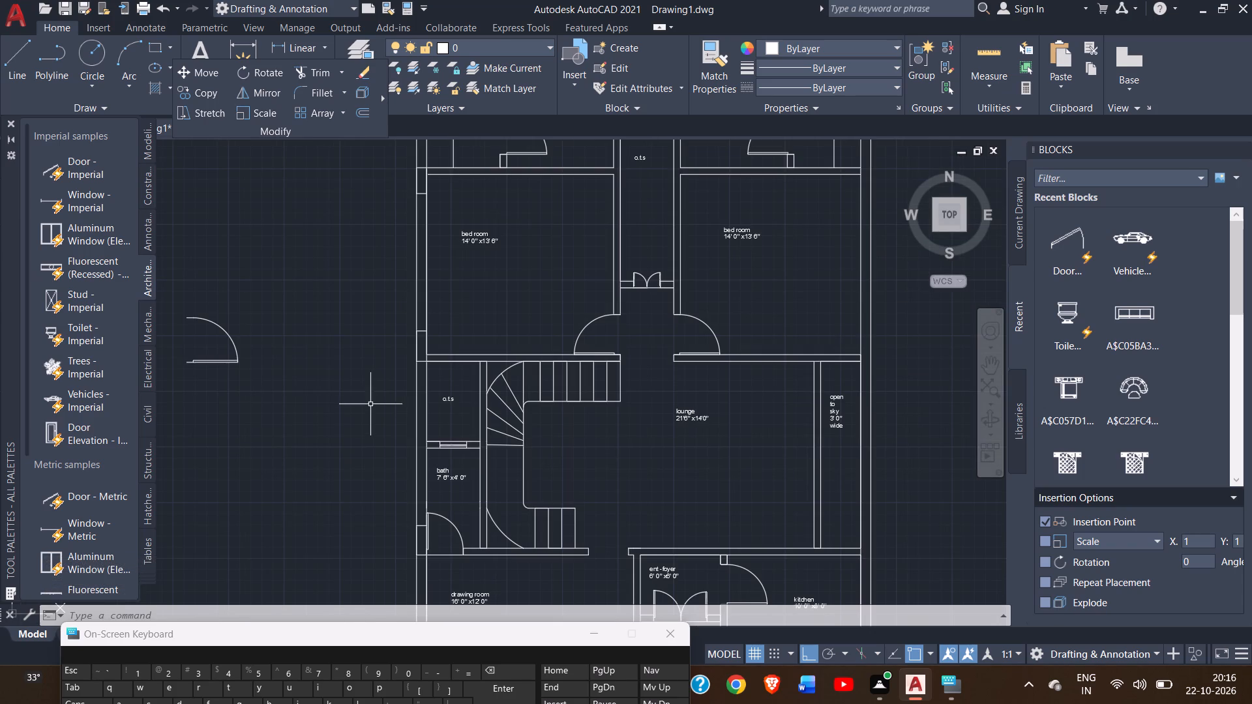
left_click_drag(12, 55, 417, 372)
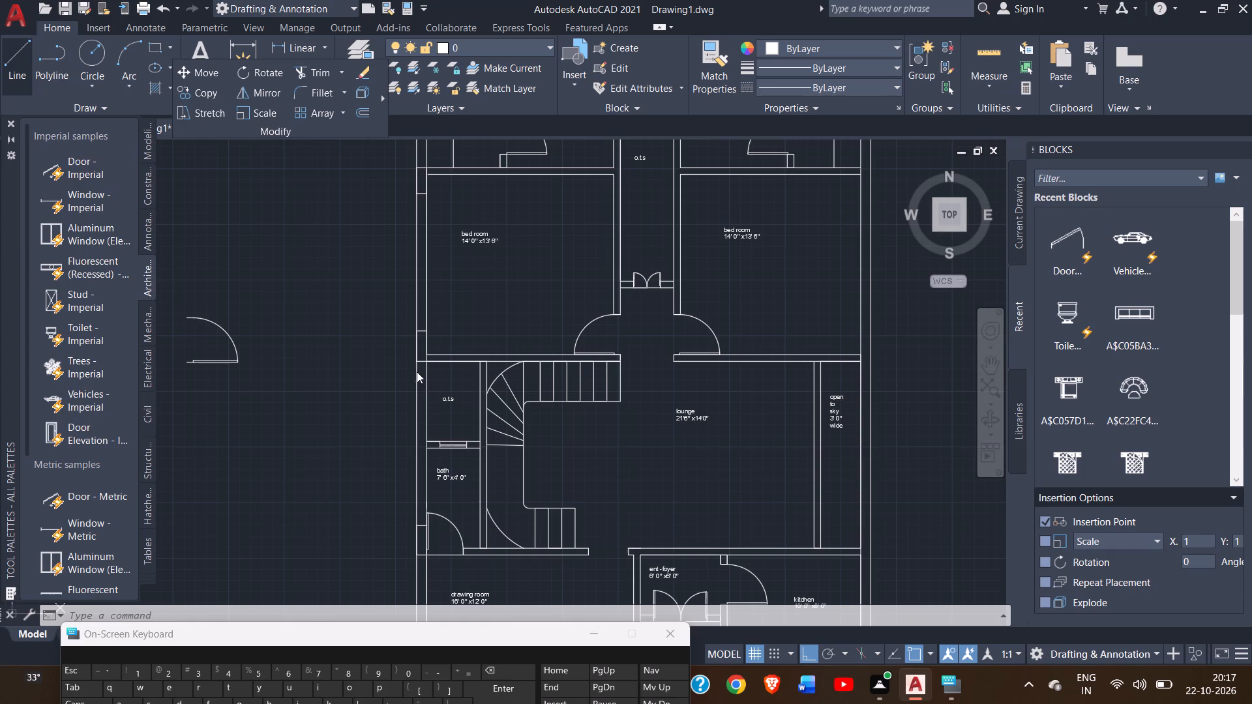
left_click_drag(417, 372, 535, 470)
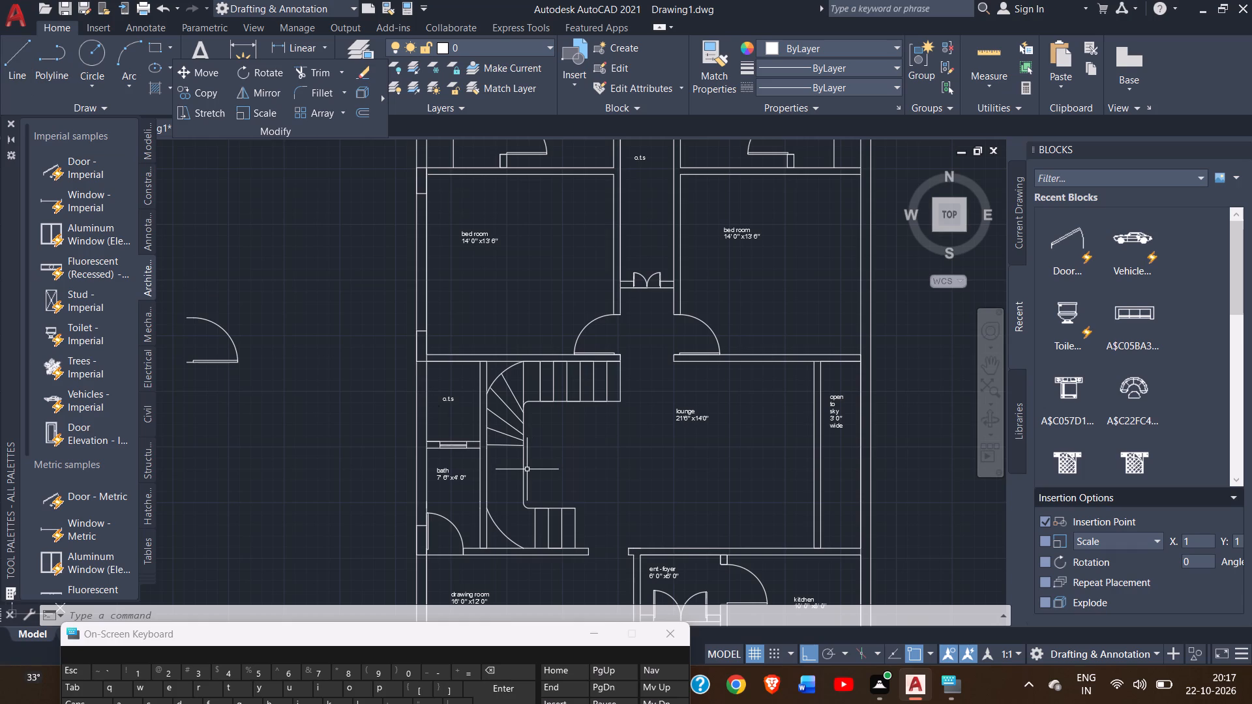
scroll(527, 469, "up", 1, "ctrl")
left_click(9, 63)
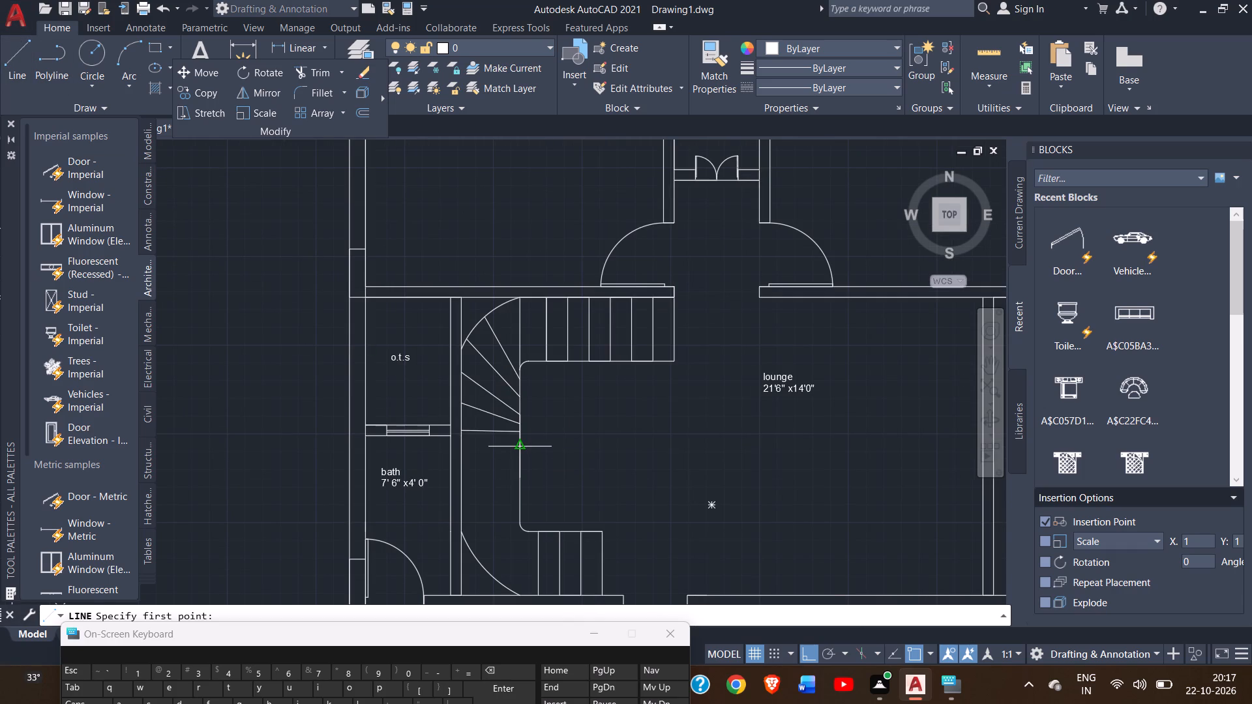
scroll(519, 447, "up", 1, "ctrl")
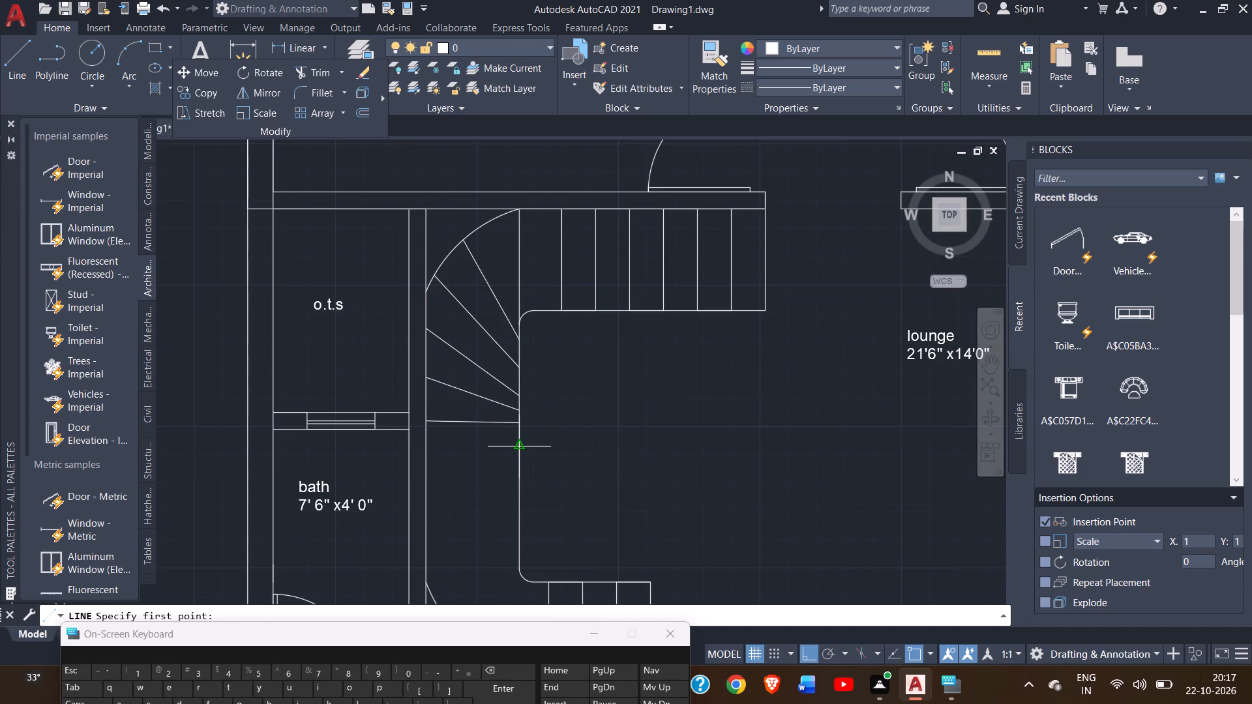
left_click(519, 447)
left_click(426, 448)
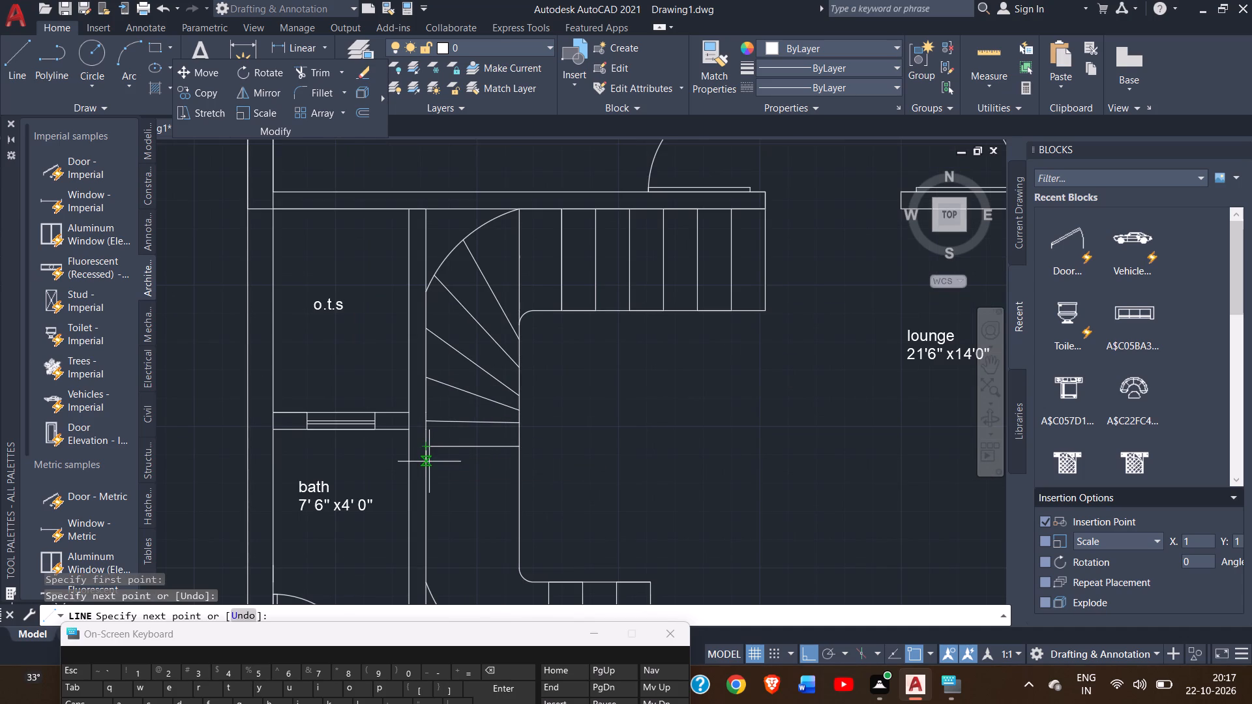
right_click(429, 462)
left_click(442, 468)
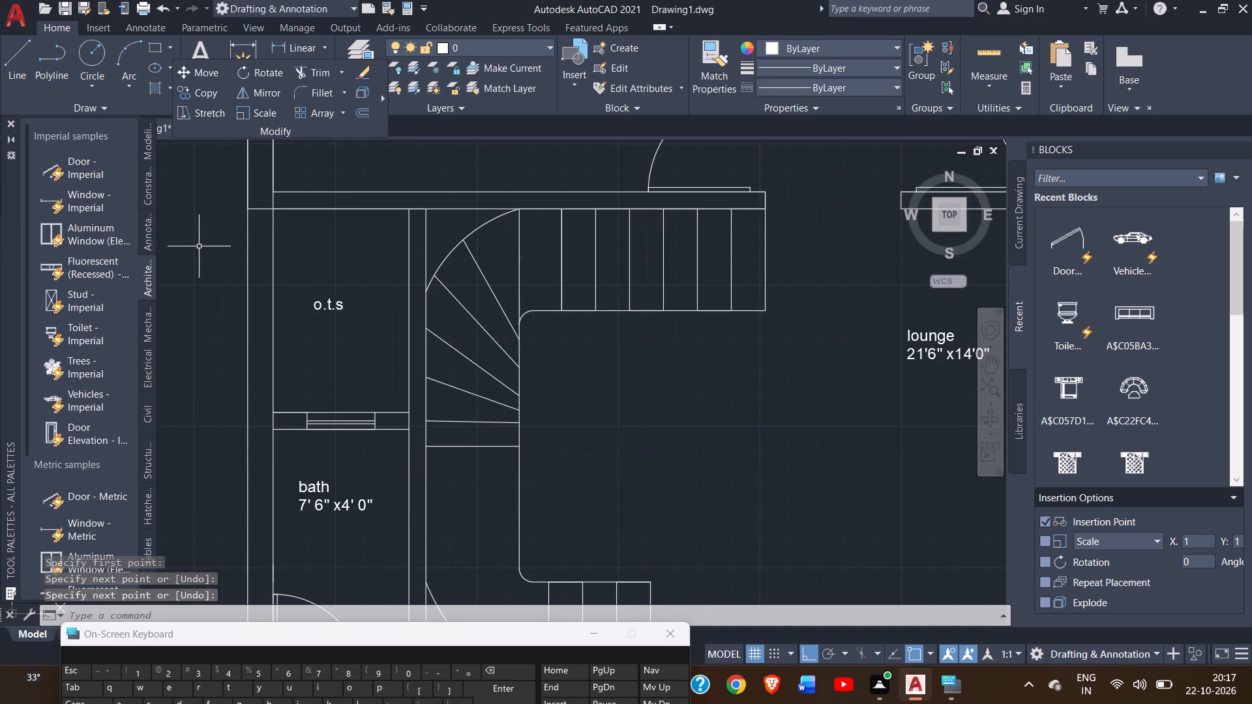
Draw a second horizontal tread line across the stair's west flight, one step south of the first horizontal tread.
left_click(23, 63)
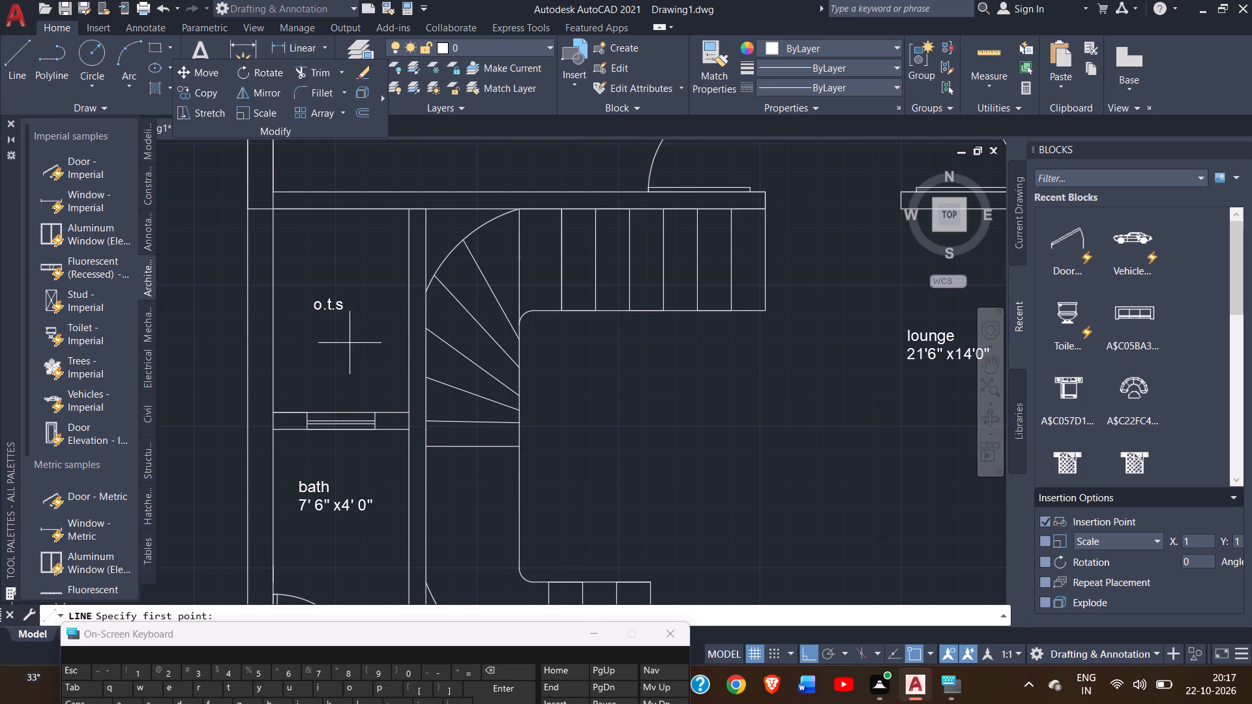
left_click_drag(518, 473, 437, 467)
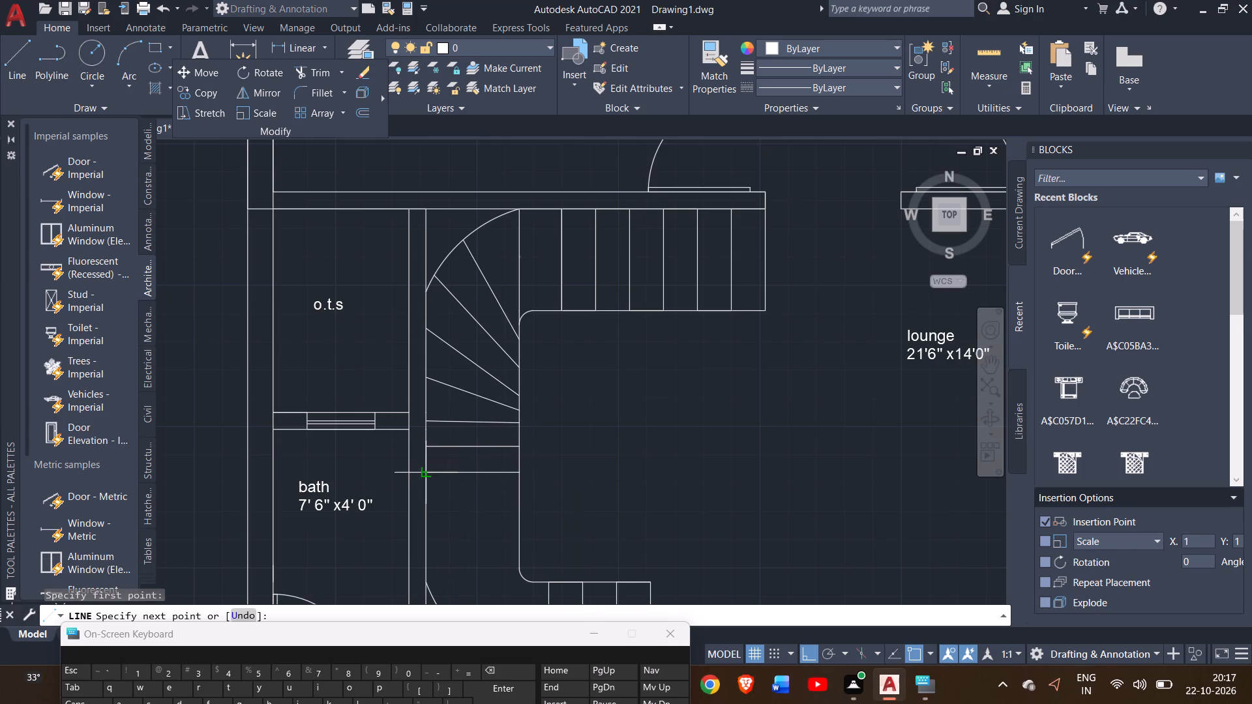
left_click(423, 474)
right_click(423, 474)
left_click(445, 486)
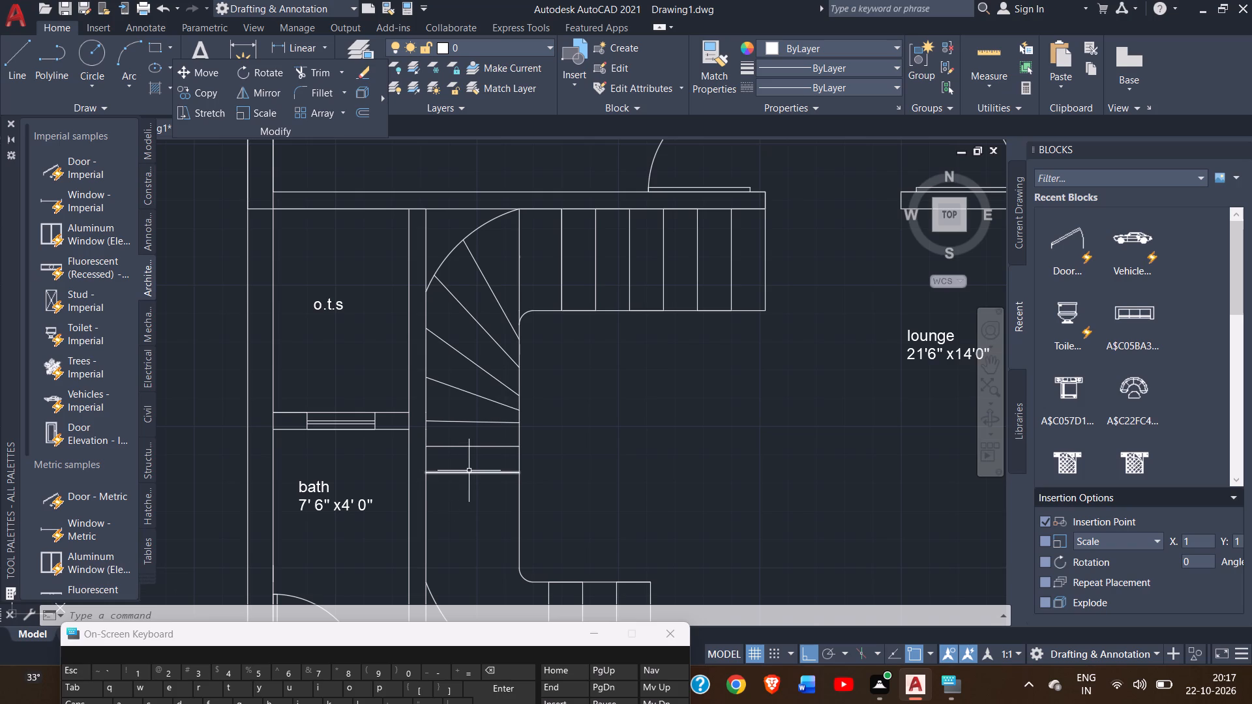
Draw a third horizontal tread line from the long vertical stair line to the west wall face, one step south of the second.
scroll(469, 516, "up", 1, "ctrl")
scroll(469, 516, "down", 3, "ctrl")
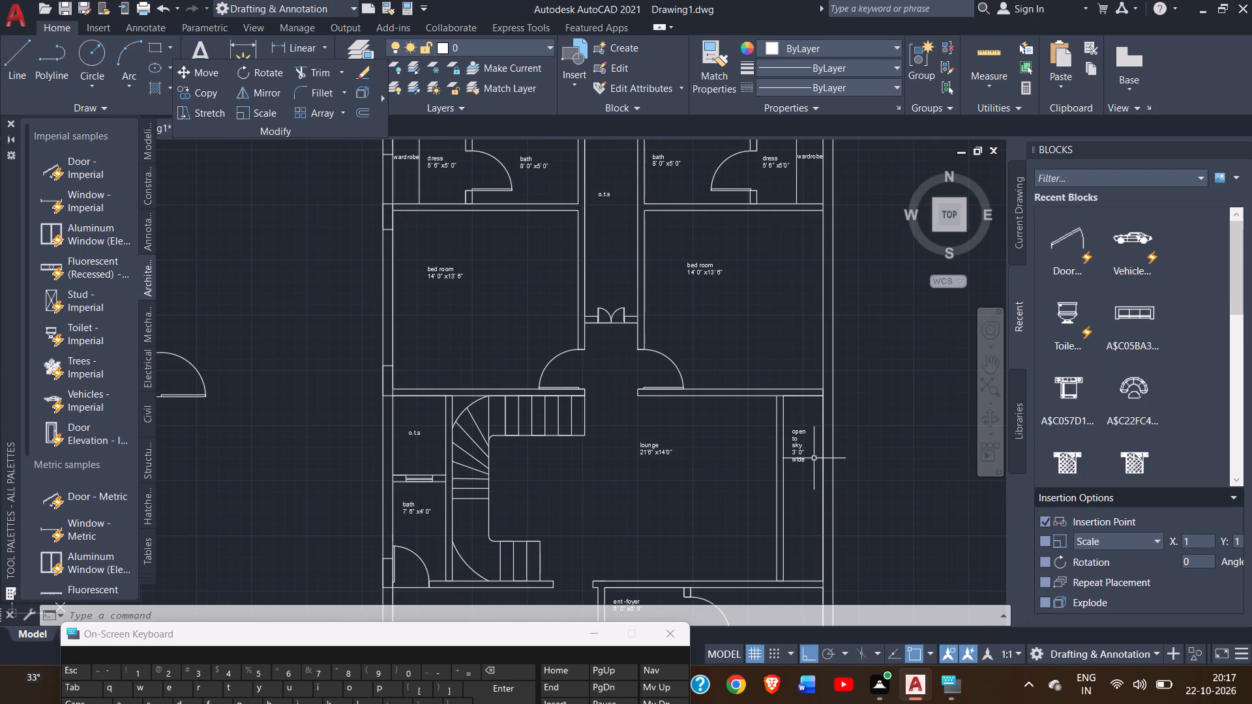
left_click(990, 361)
left_click_drag(745, 468, 787, 360)
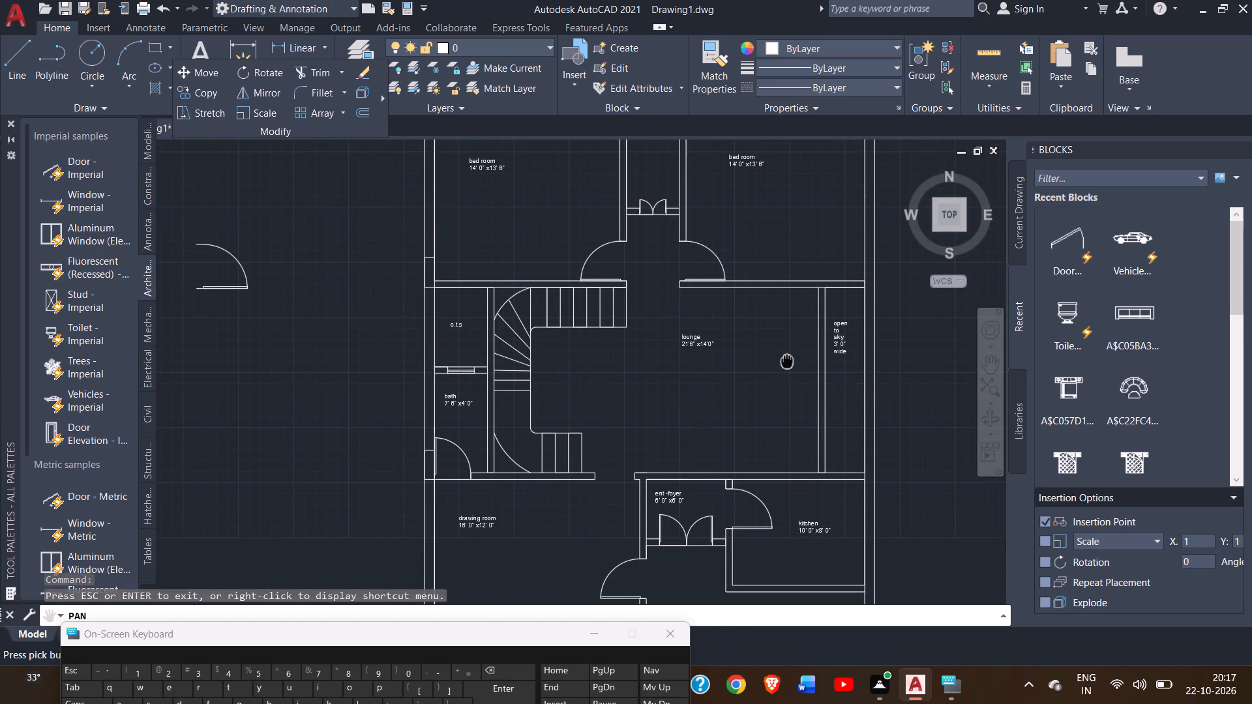
left_click_drag(787, 360, 787, 359)
left_click(787, 359)
left_click_drag(746, 374, 757, 331)
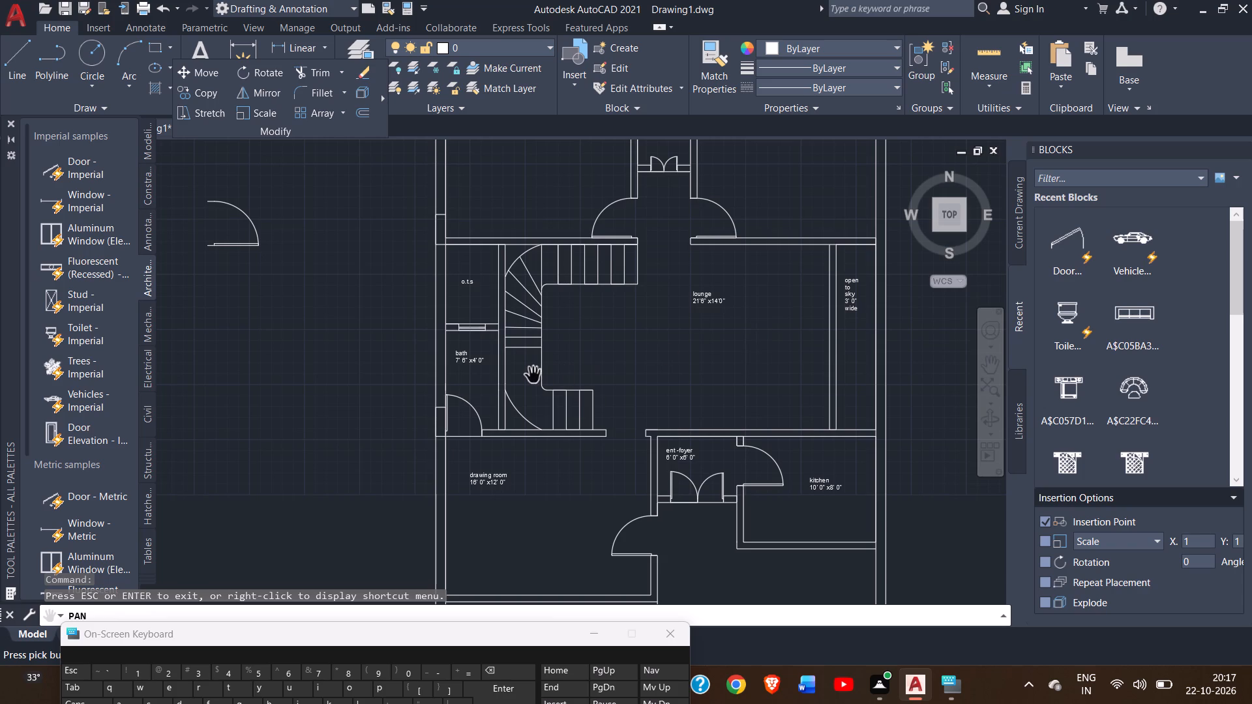
scroll(533, 375, "up", 3, "ctrl")
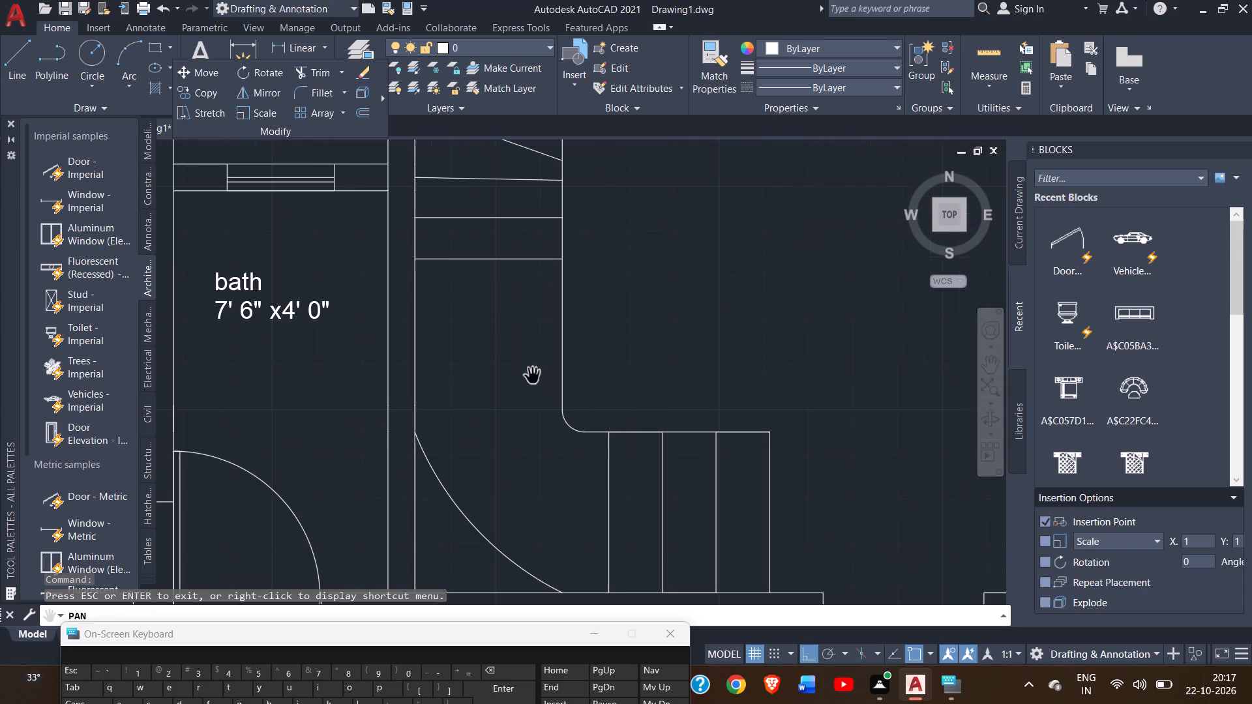
left_click(5, 58)
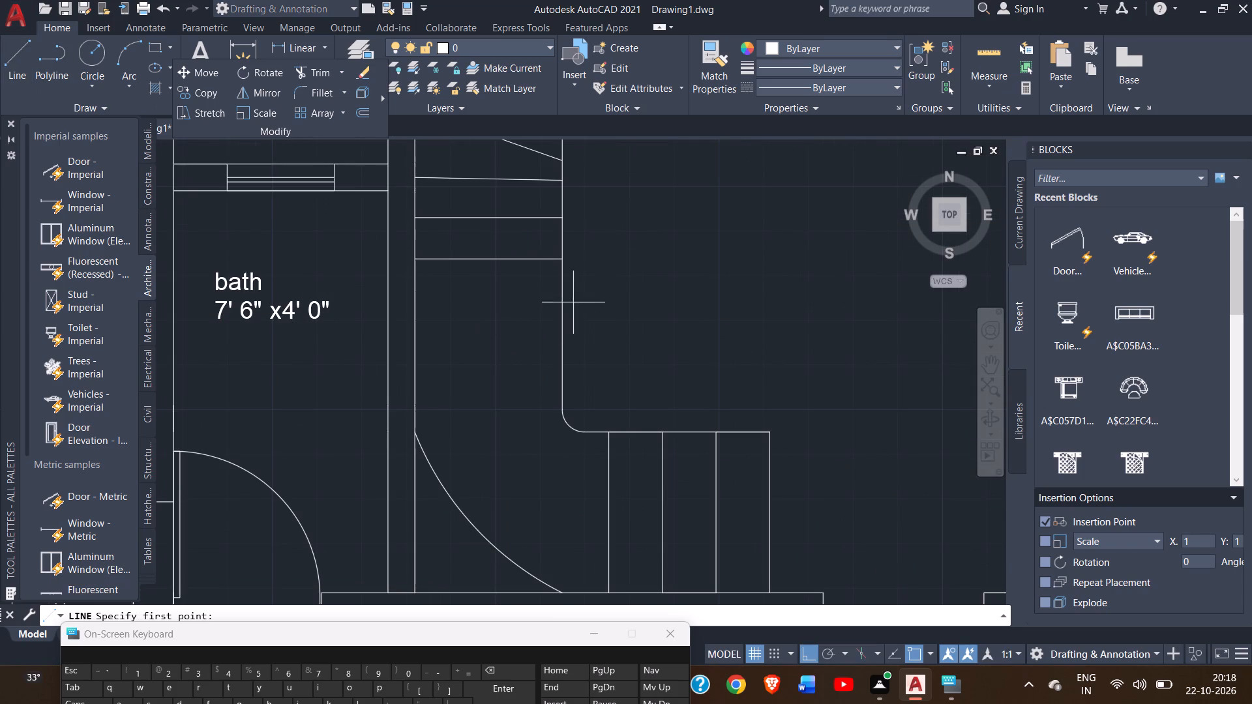
left_click_drag(559, 263, 561, 291)
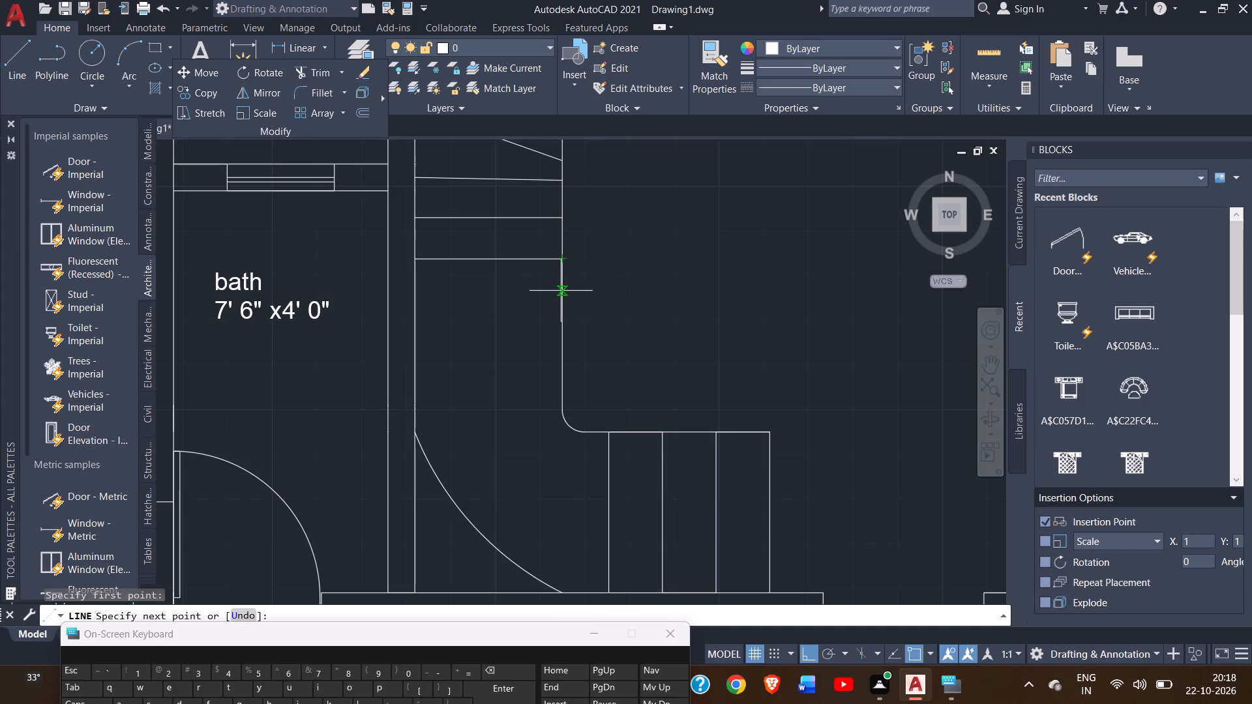
left_click_drag(561, 291, 561, 291)
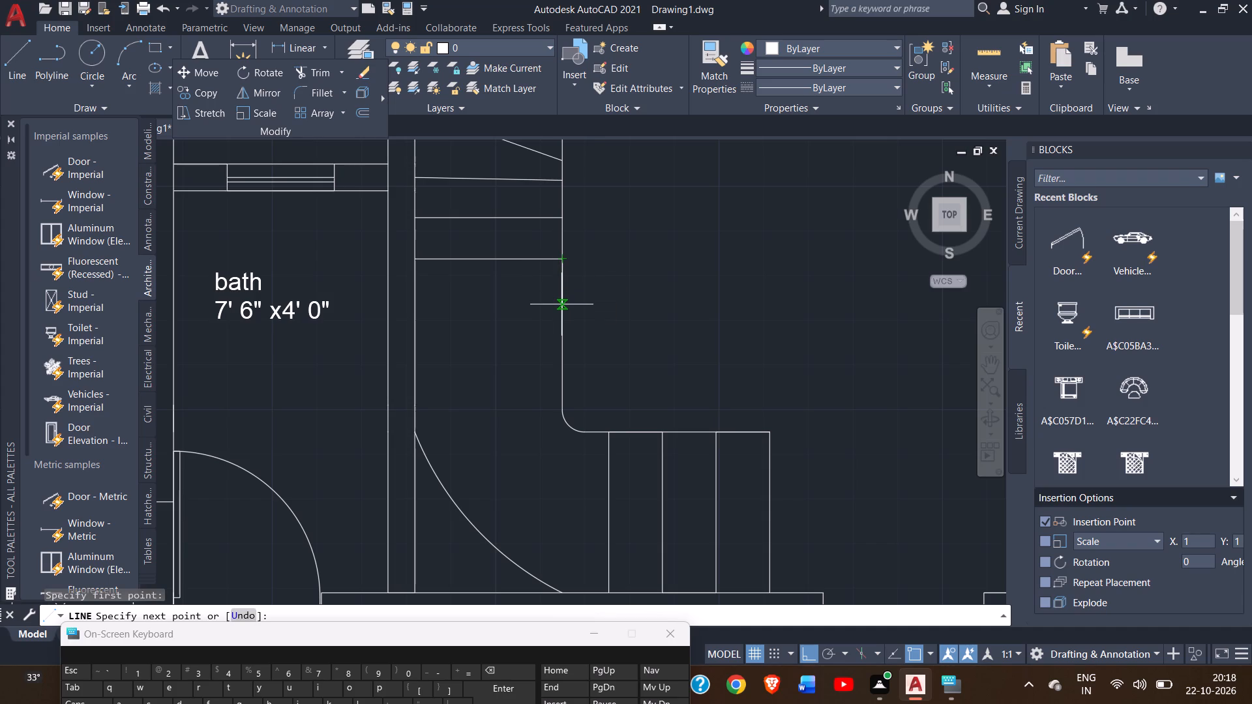
left_click(562, 304)
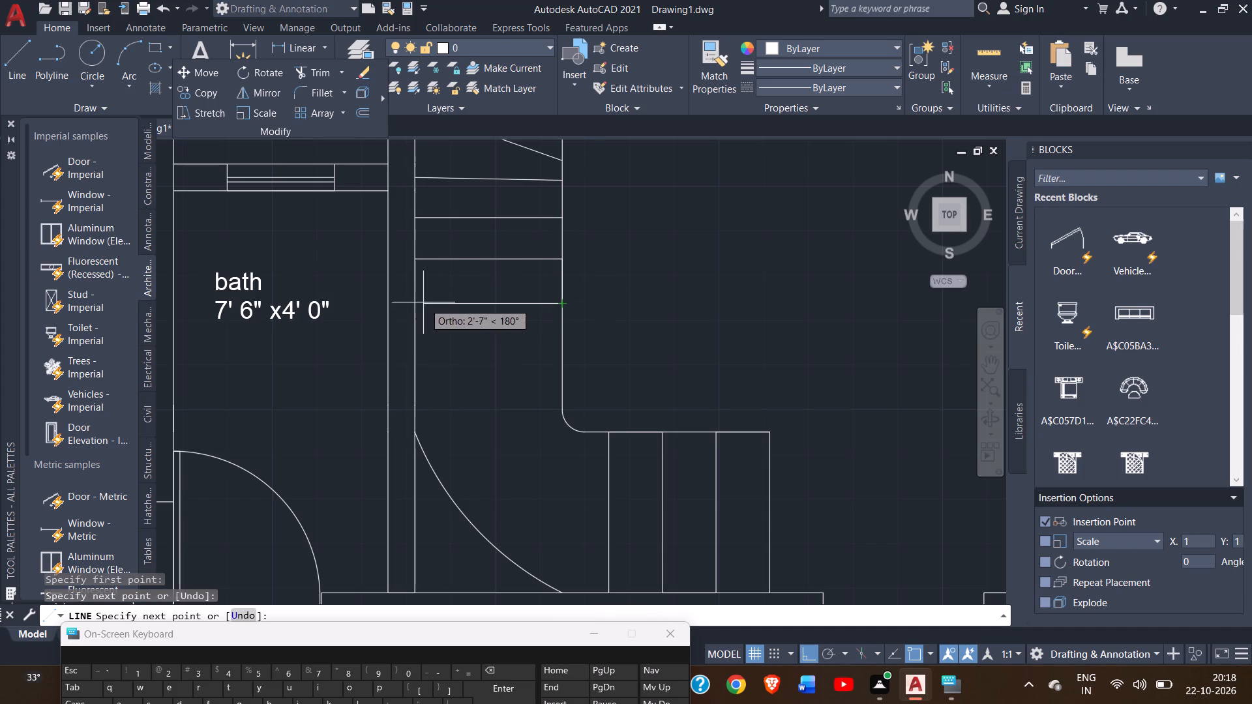
left_click(419, 304)
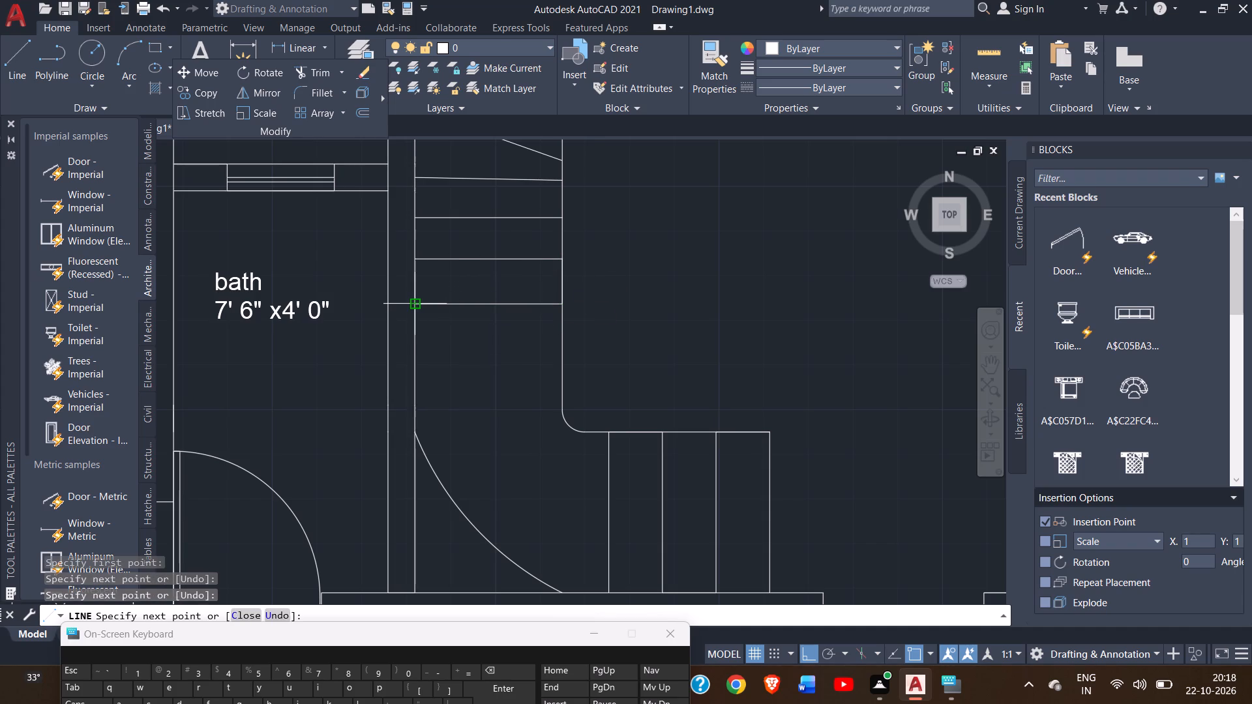
right_click(419, 304)
left_click(471, 311)
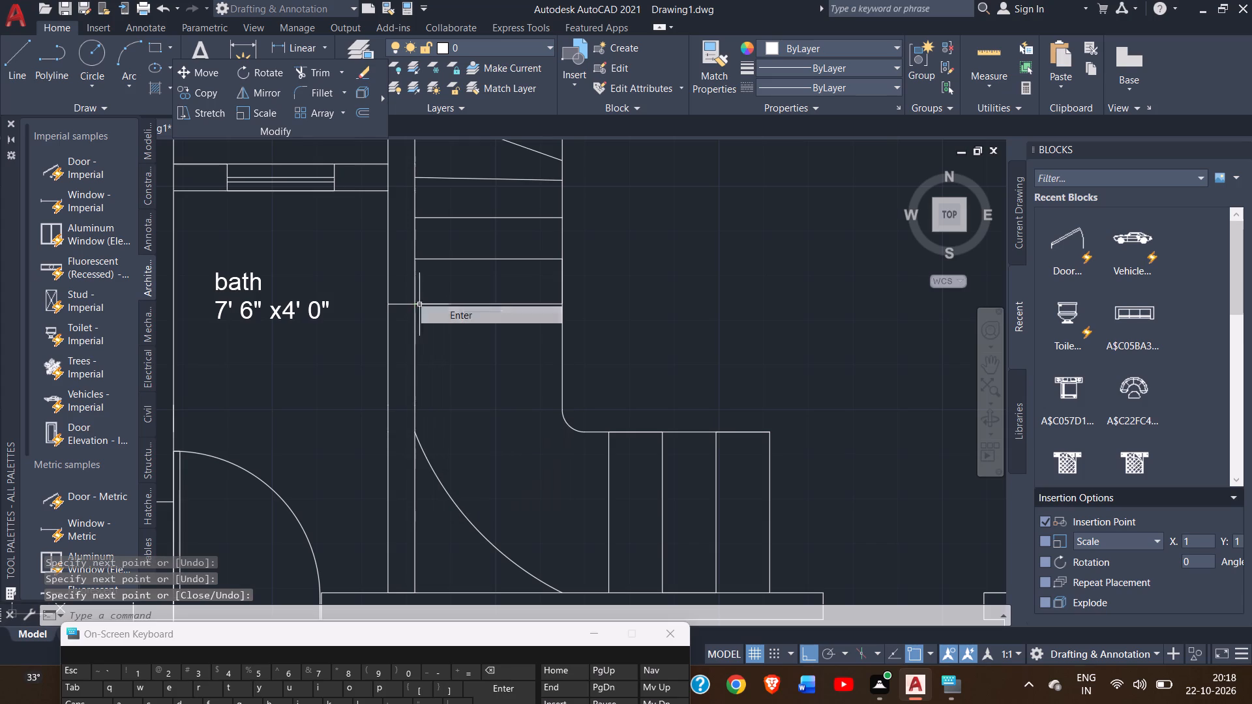
Draw a fourth horizontal tread line across the west flight to the wall face, one step south of the third.
left_click(27, 65)
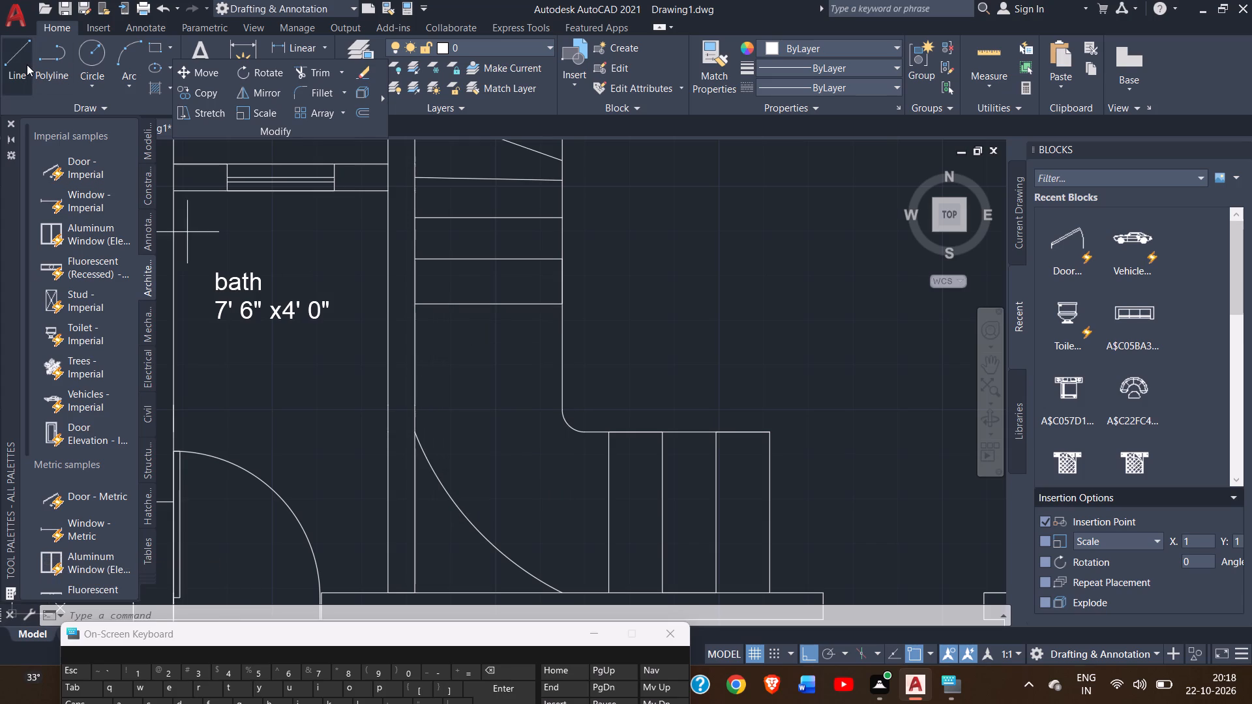
left_click(562, 312)
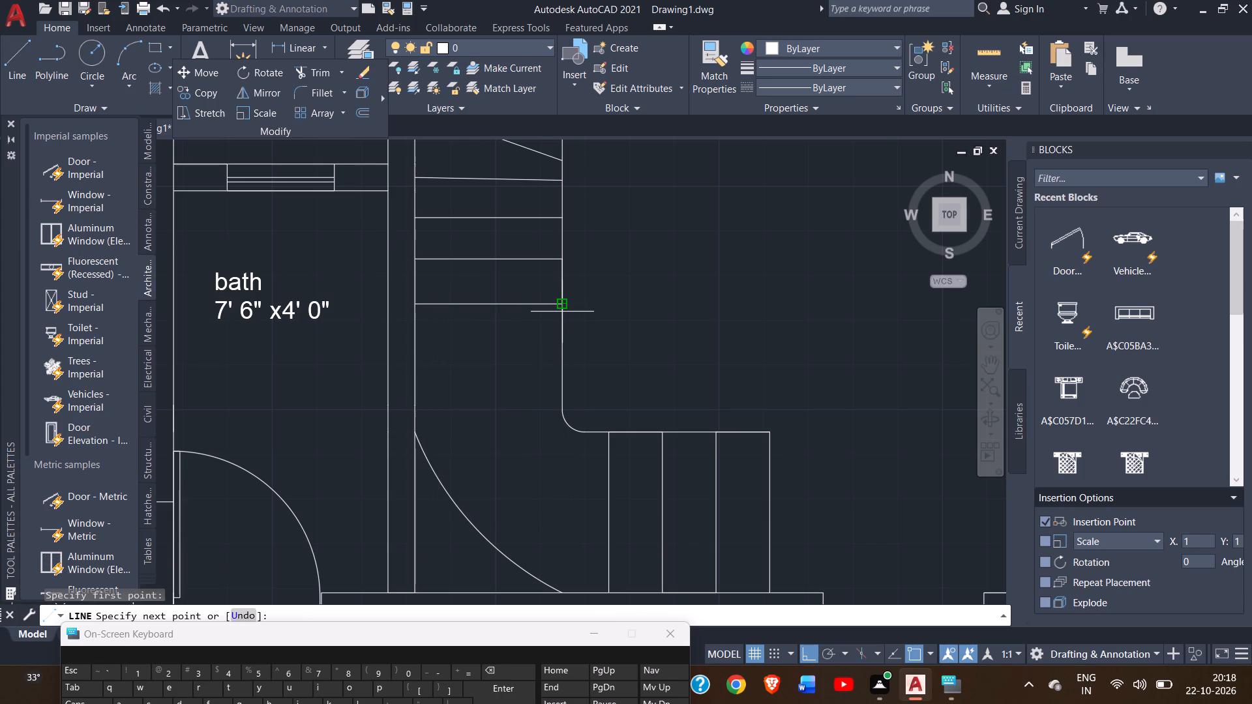
left_click(559, 345)
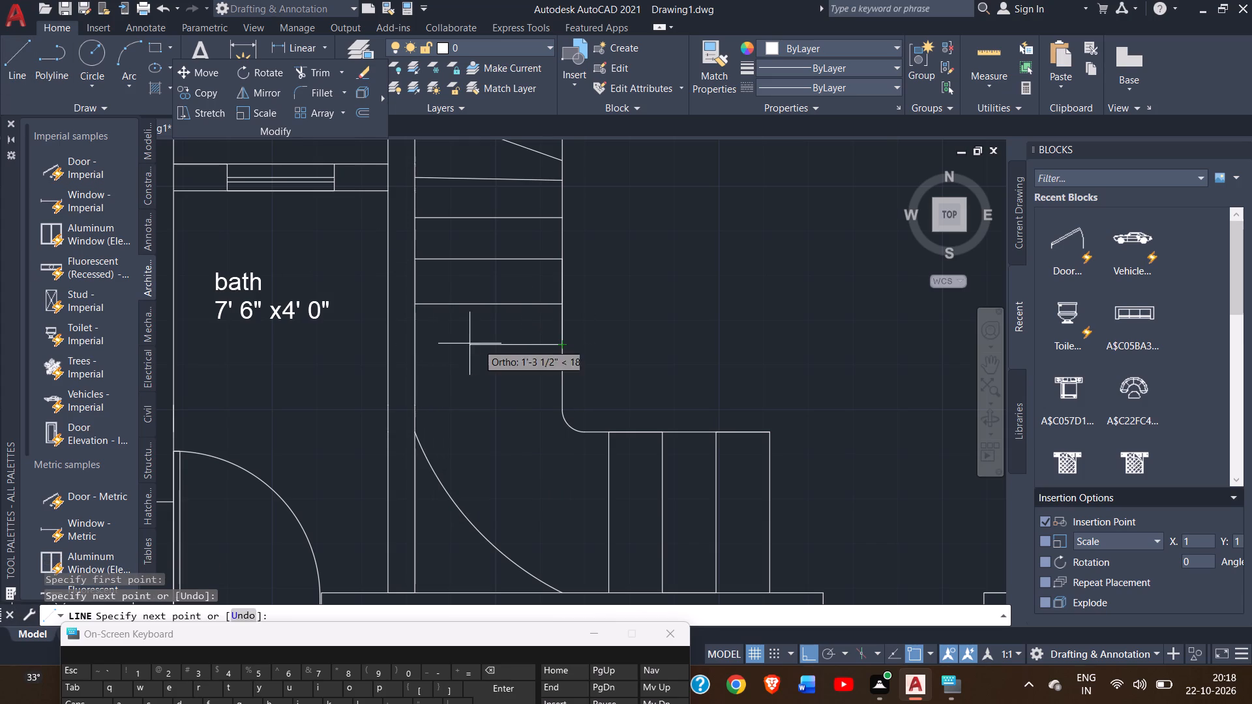
left_click(417, 344)
right_click(417, 344)
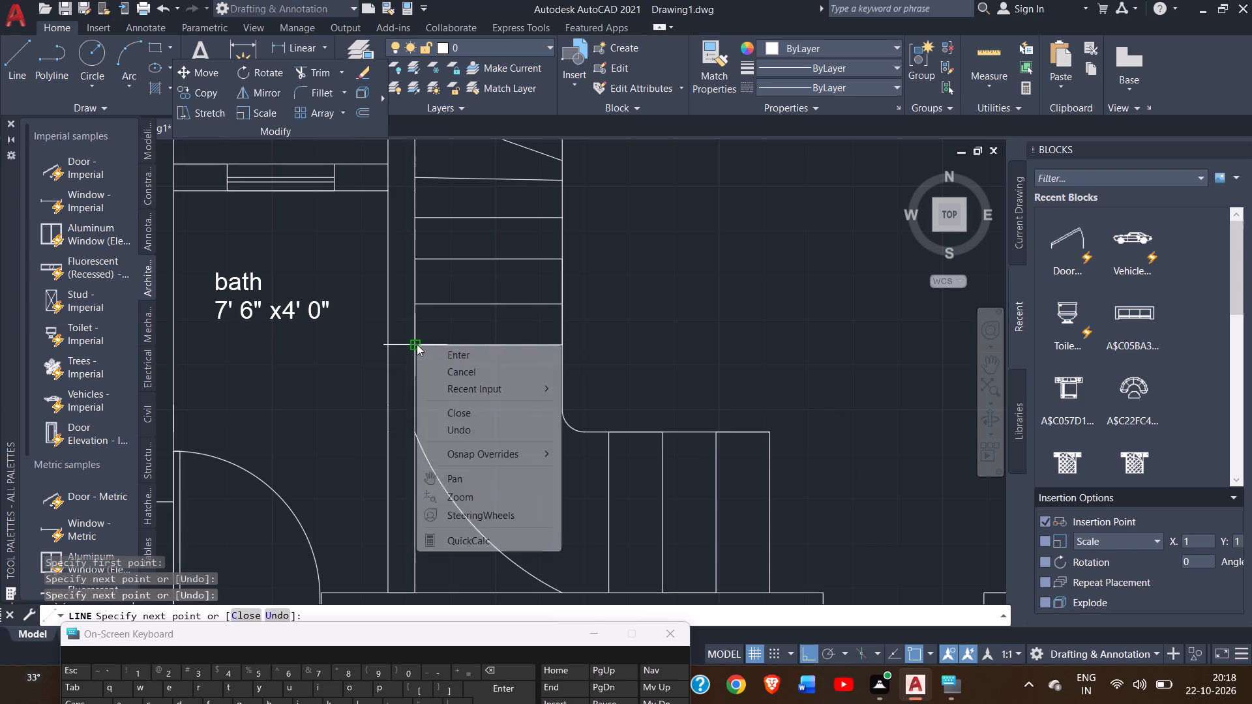
left_click(440, 353)
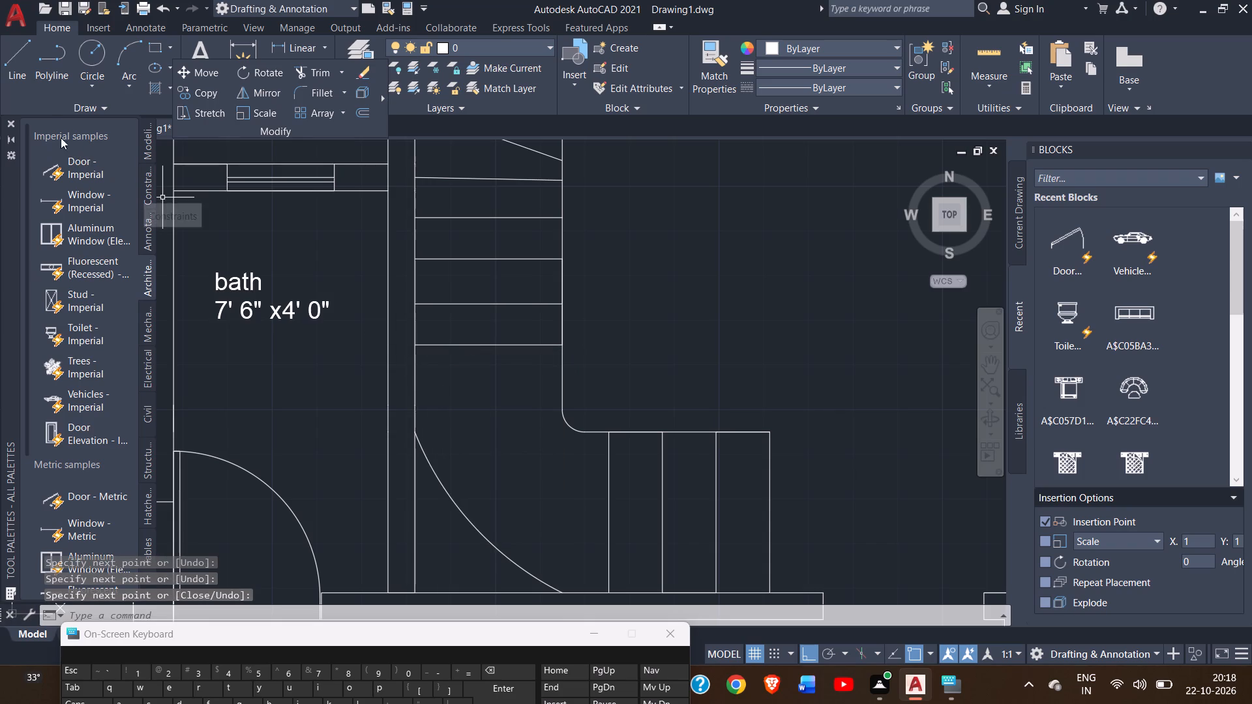
Draw a fifth horizontal tread line from the long vertical stair line to the west wall face, one step south of the fourth.
left_click(9, 65)
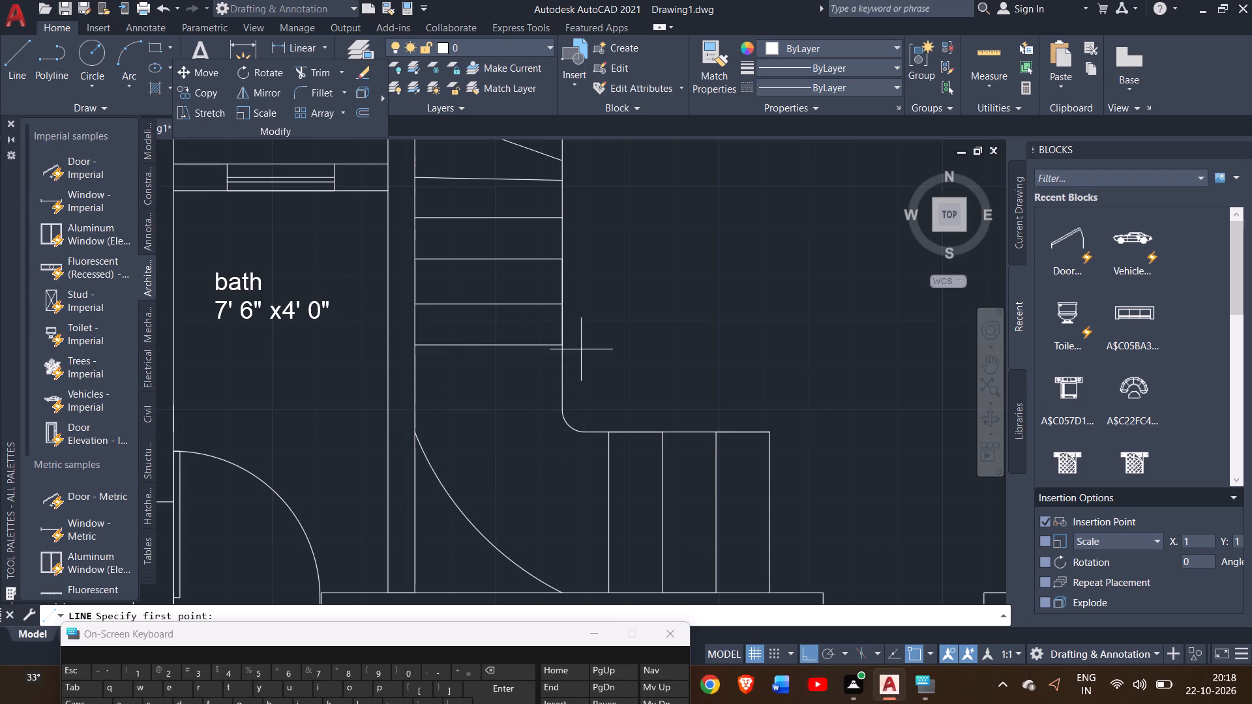
left_click_drag(563, 343, 563, 377)
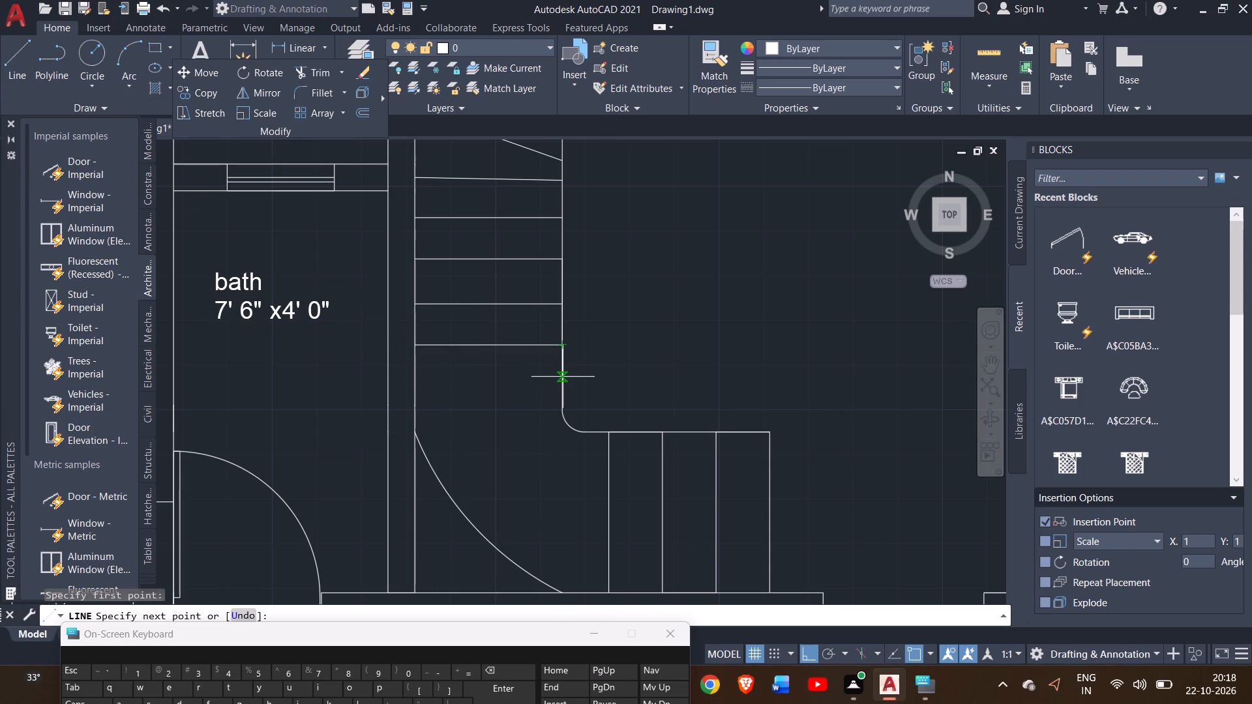
left_click_drag(563, 377, 563, 386)
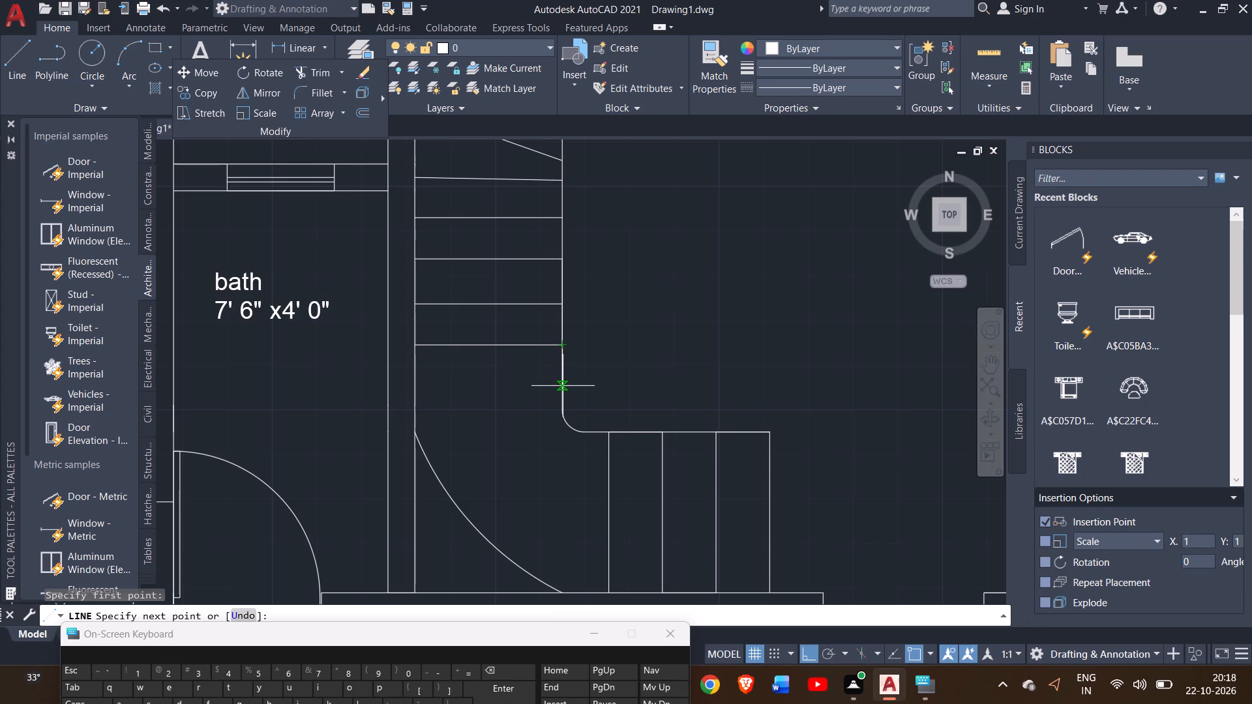
left_click(563, 386)
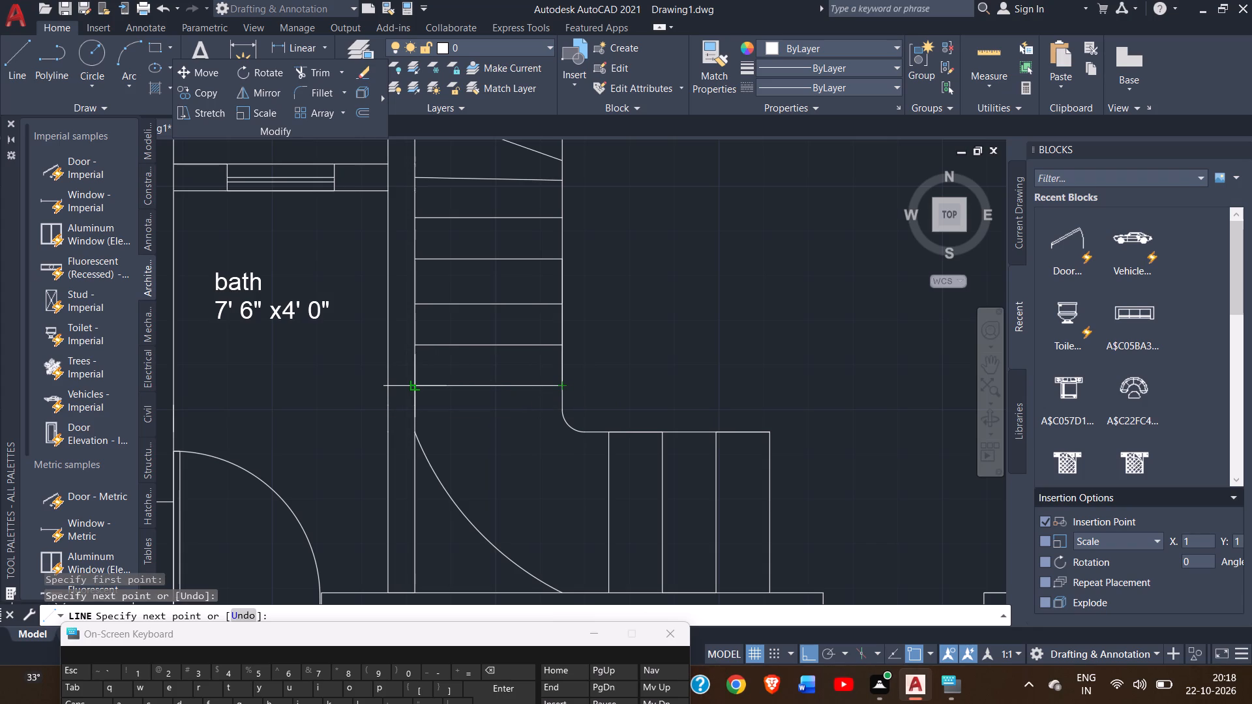
left_click(414, 385)
right_click(414, 385)
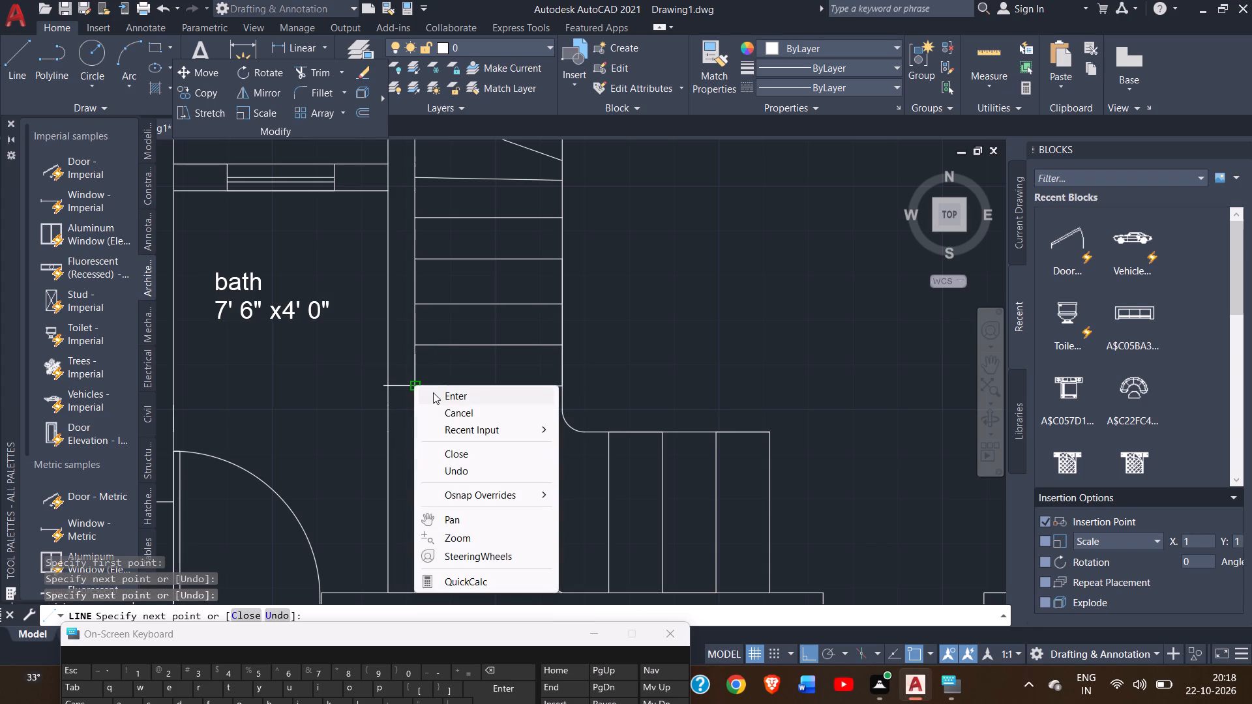
left_click(433, 392)
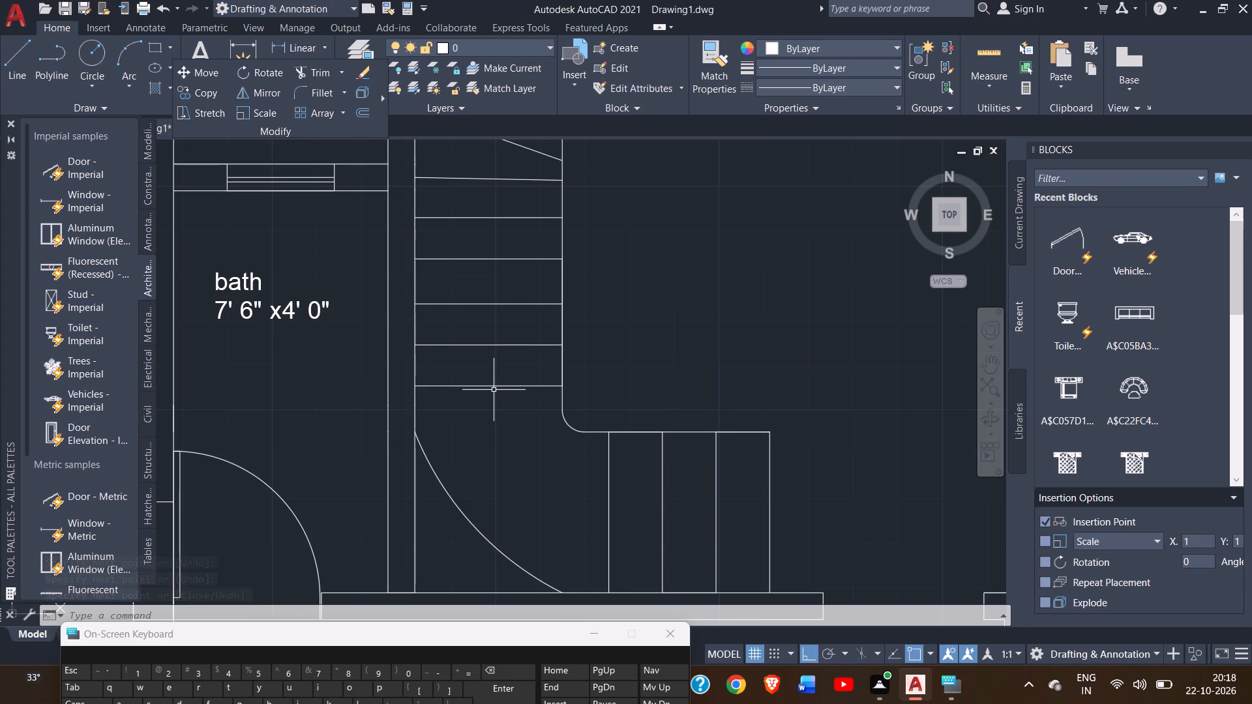
Draw a horizontal tread line from the north end of the lower rounded corner across the west flight to the wall face.
scroll(494, 390, "down", 1, "ctrl")
scroll(494, 390, "up", 1, "ctrl")
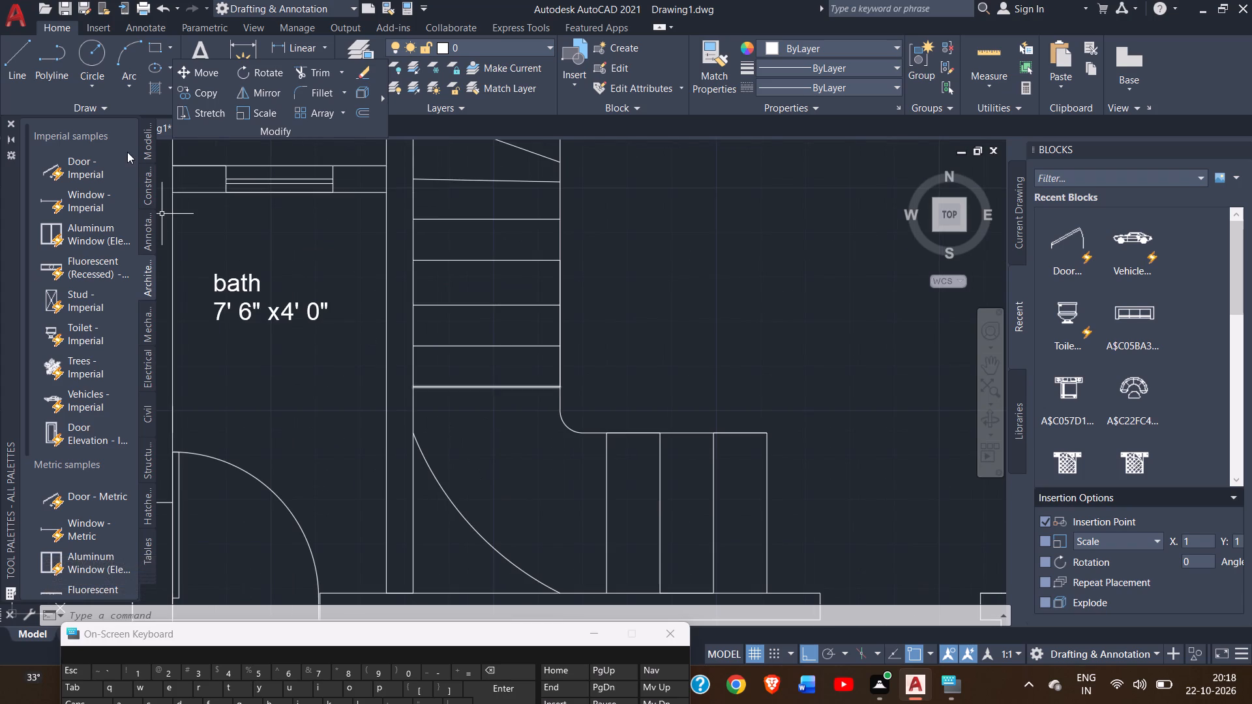
left_click(16, 59)
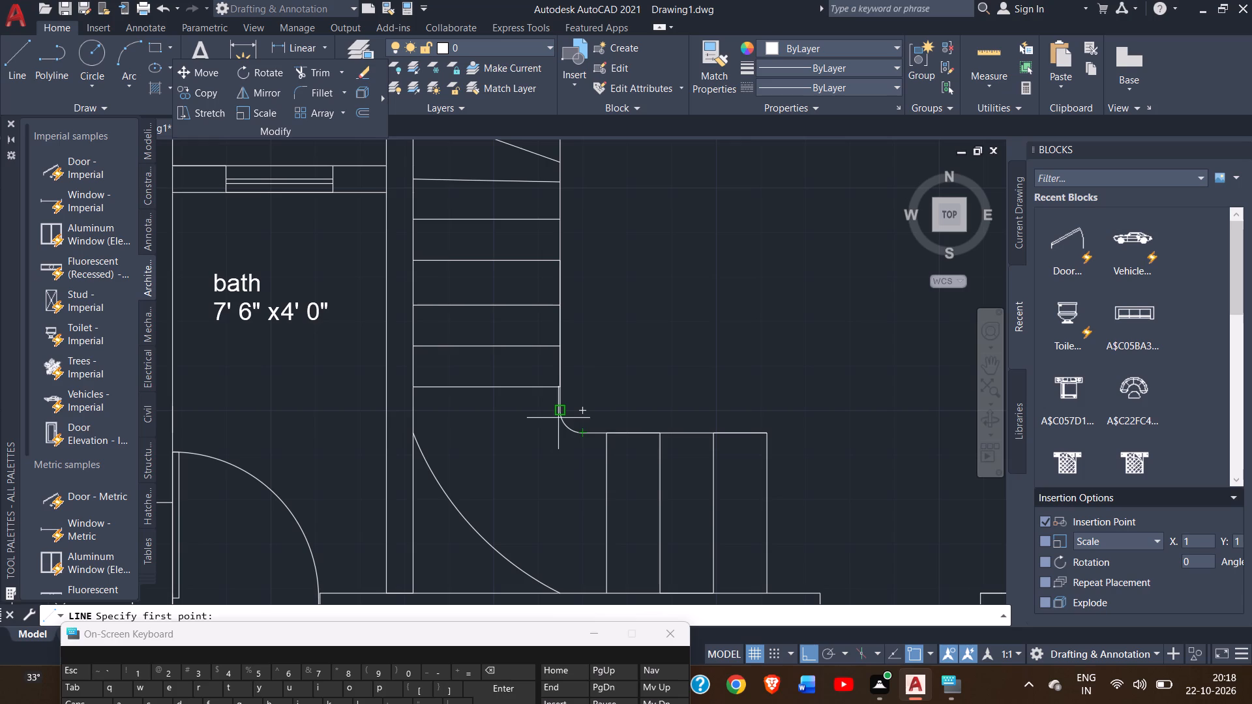
left_click_drag(559, 415, 419, 405)
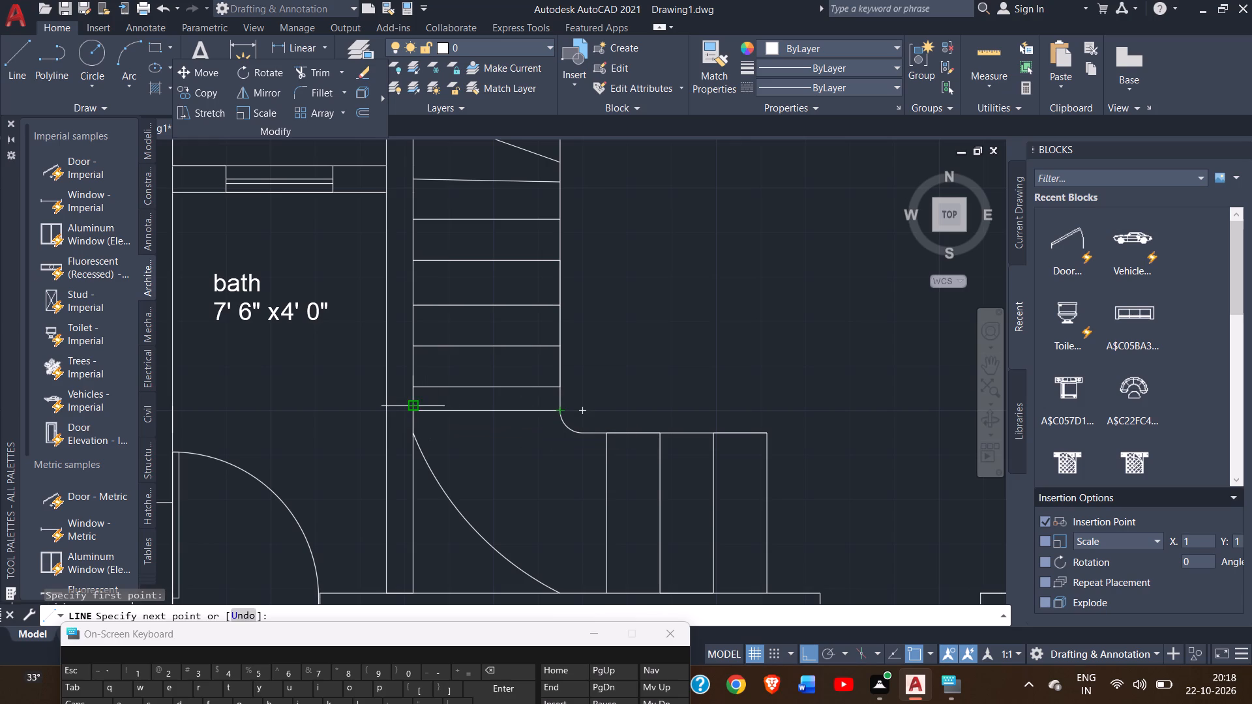
left_click(414, 412)
right_click(414, 412)
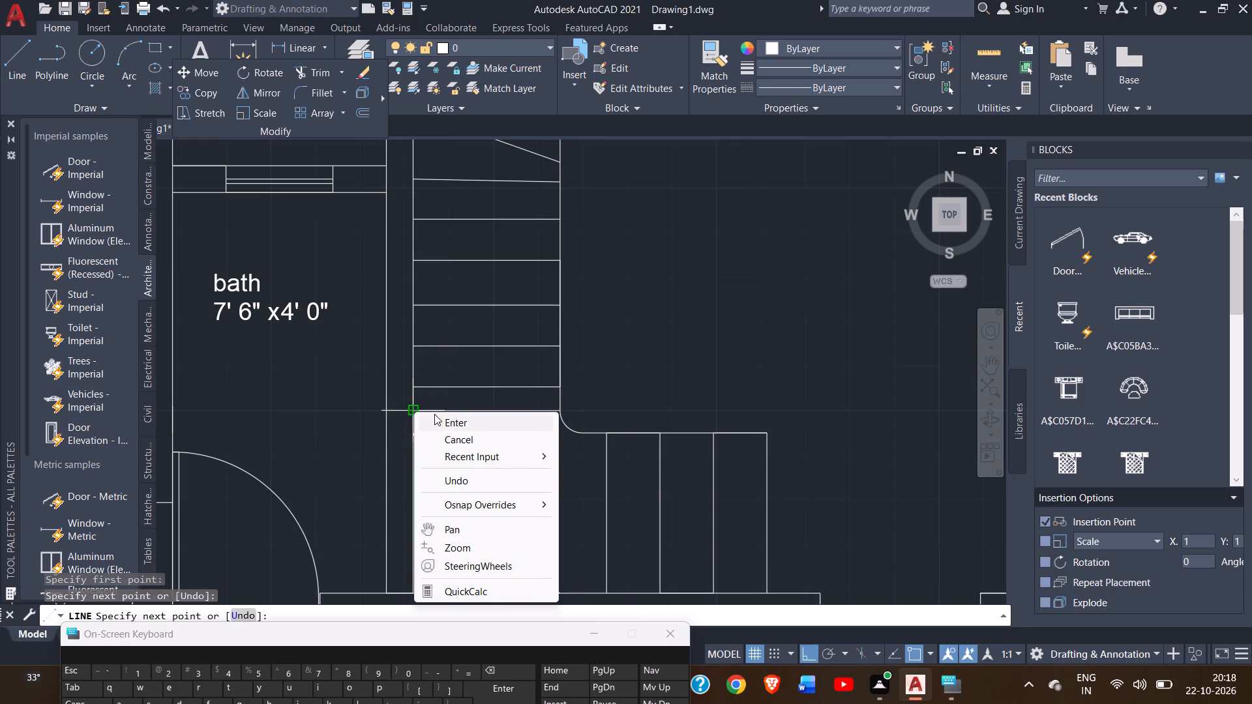
left_click(434, 414)
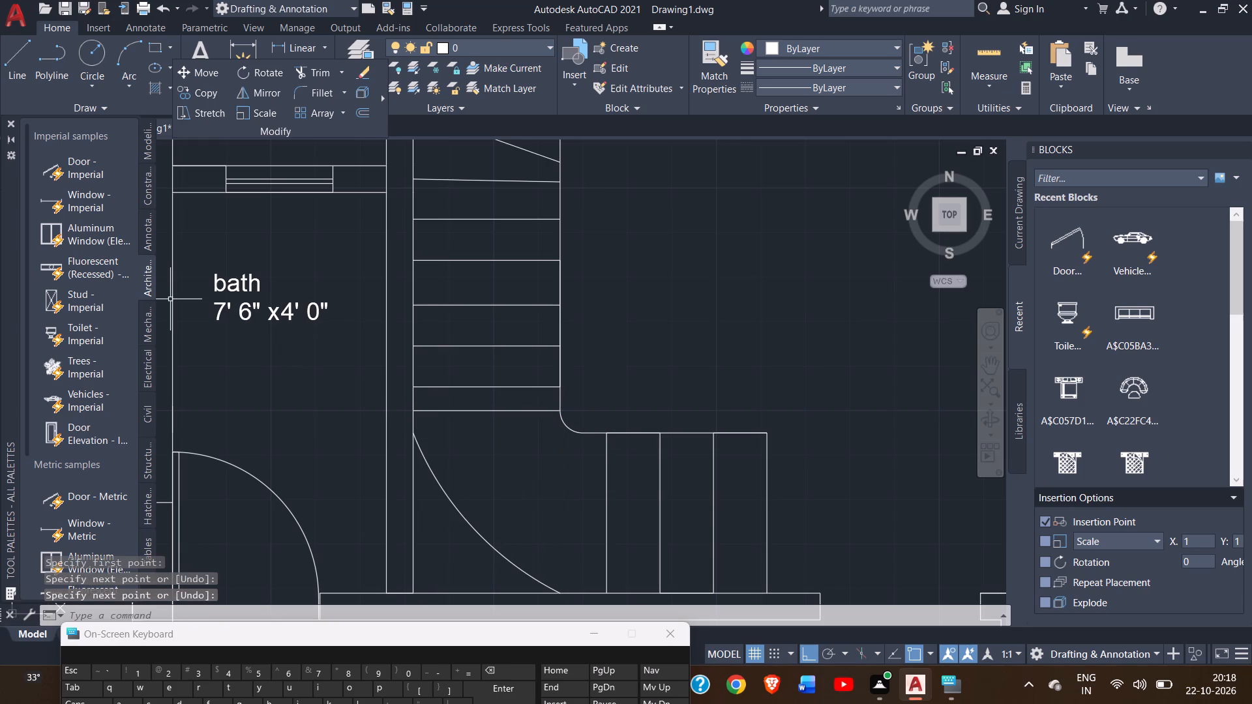
Draw a horizontal line from partway along the lower rounded corner to the west wall face, just above the curved outer edge.
left_click(18, 75)
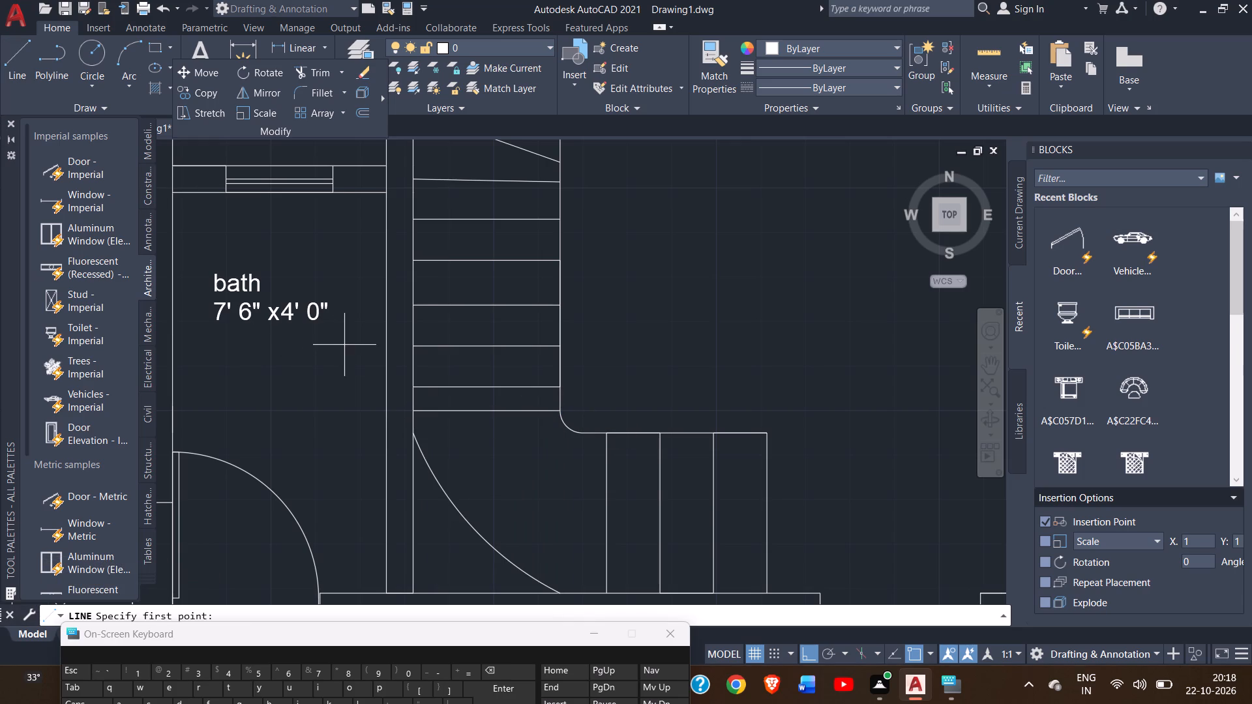
left_click(568, 424)
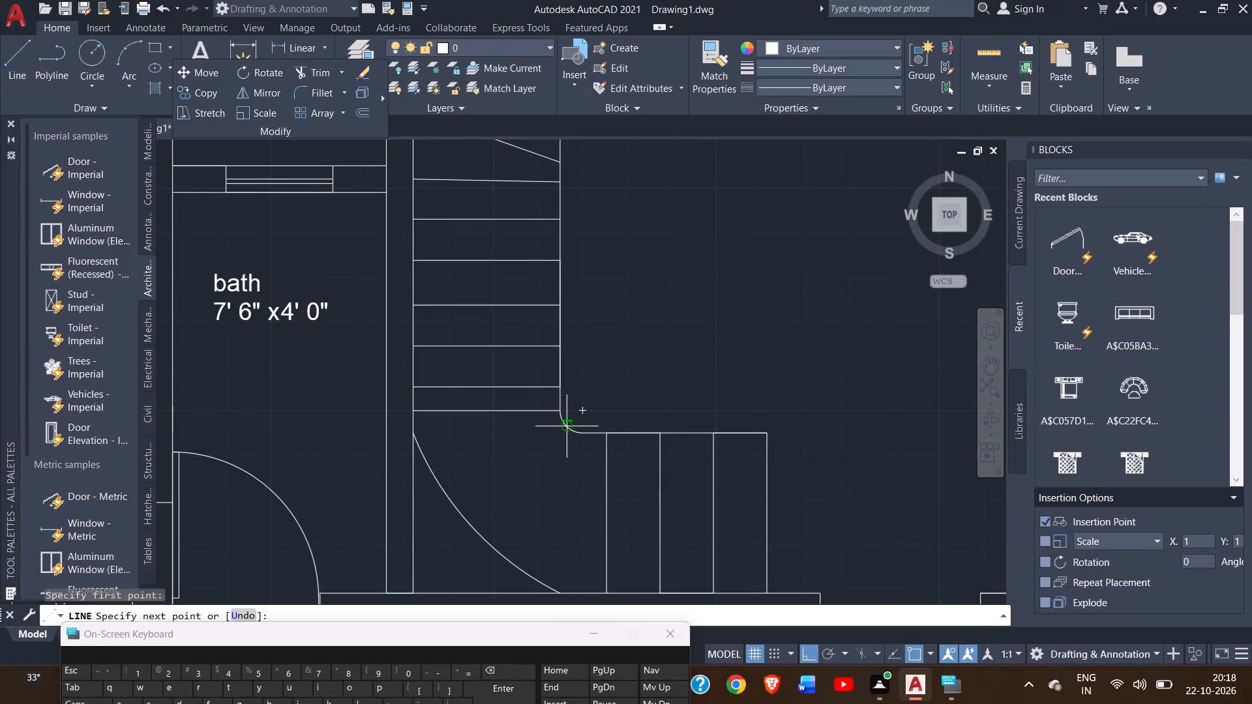
left_click(411, 425)
right_click(411, 425)
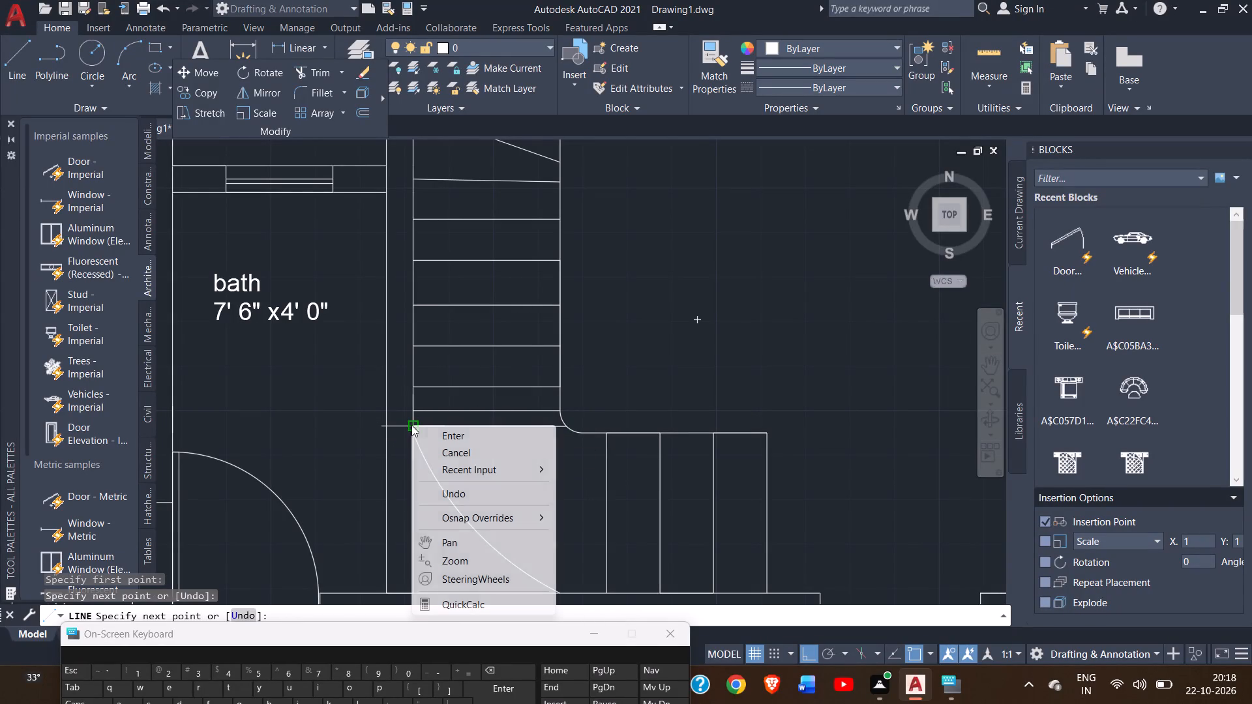
left_click(427, 430)
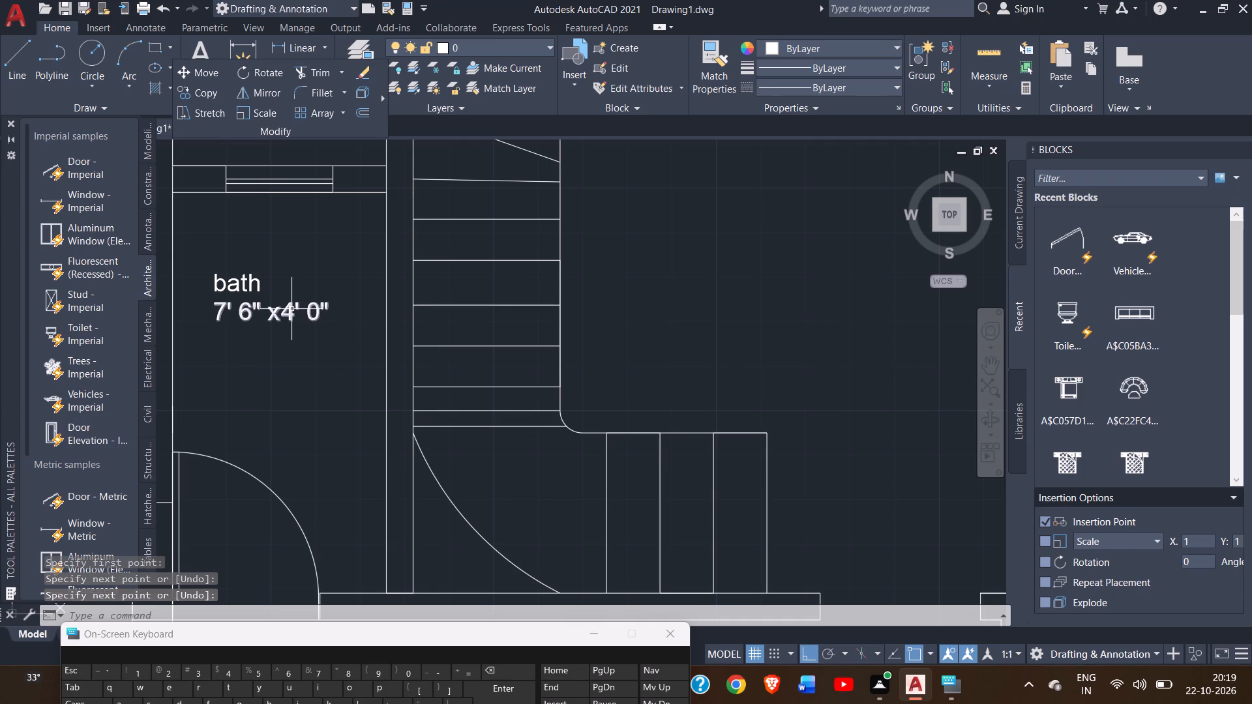
Draw a vertical tread line from the east end of the lower rounded corner down to the south wall face.
left_click(25, 70)
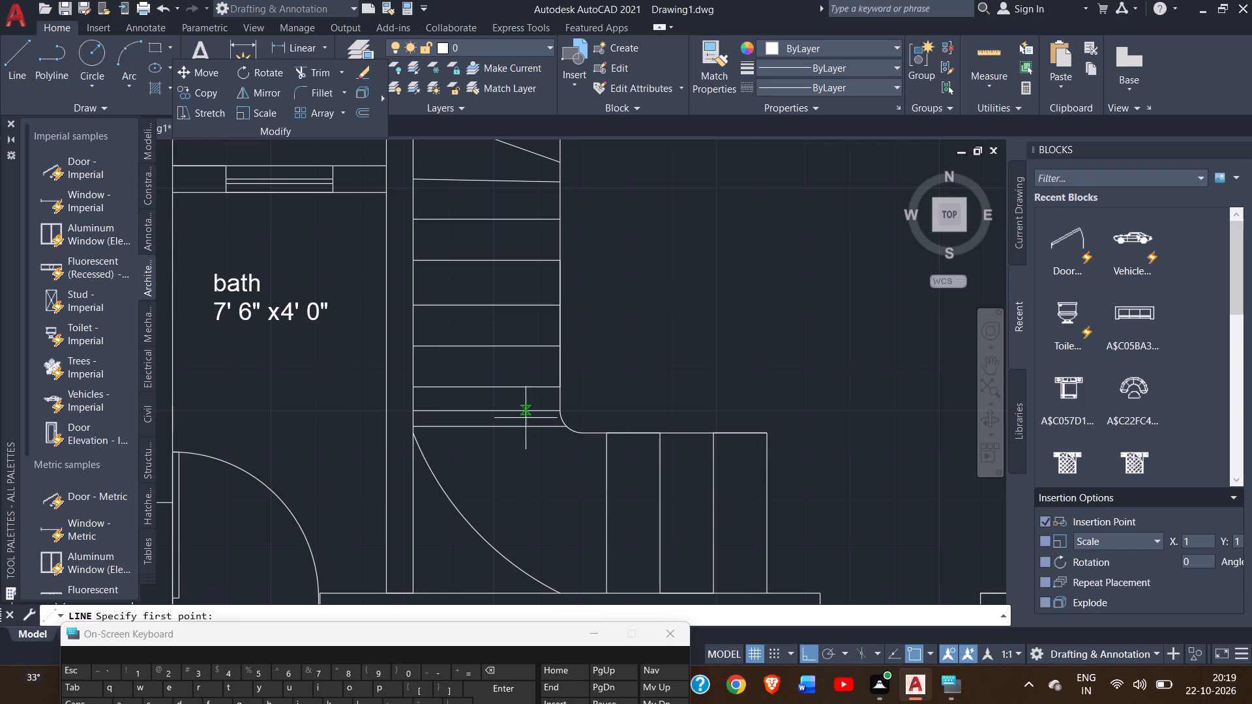
left_click(586, 435)
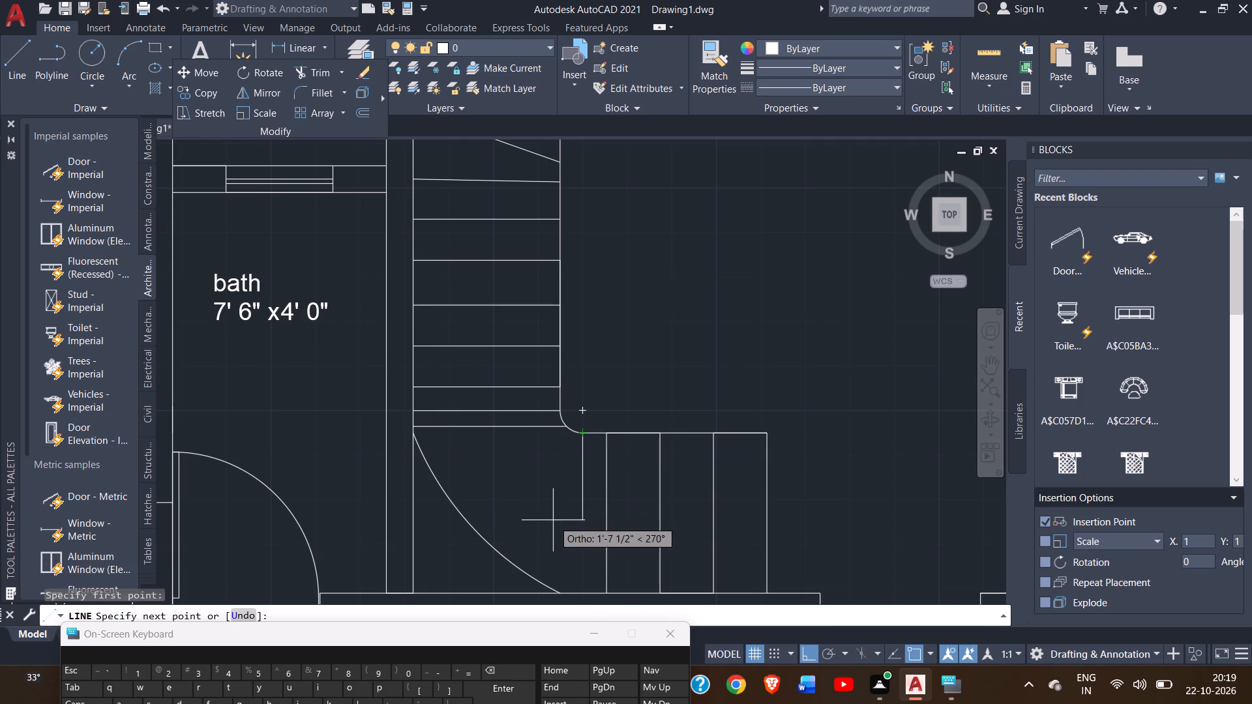
left_click(584, 593)
right_click(574, 573)
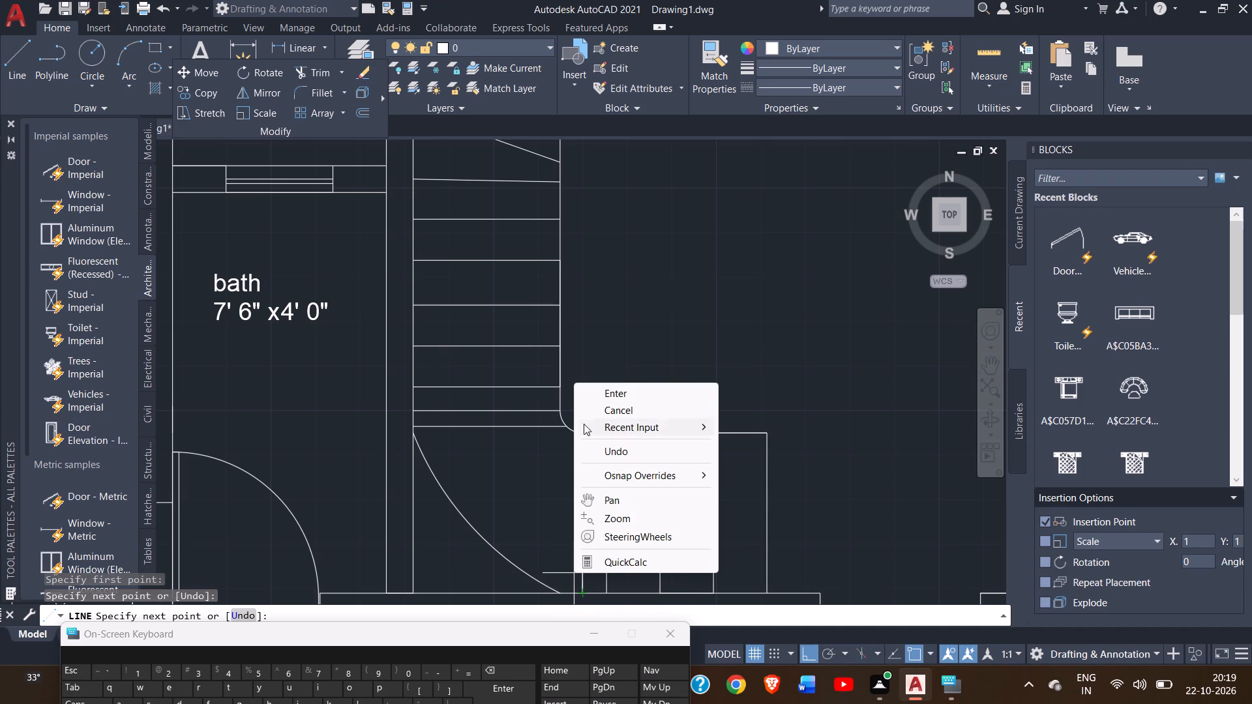
left_click(616, 398)
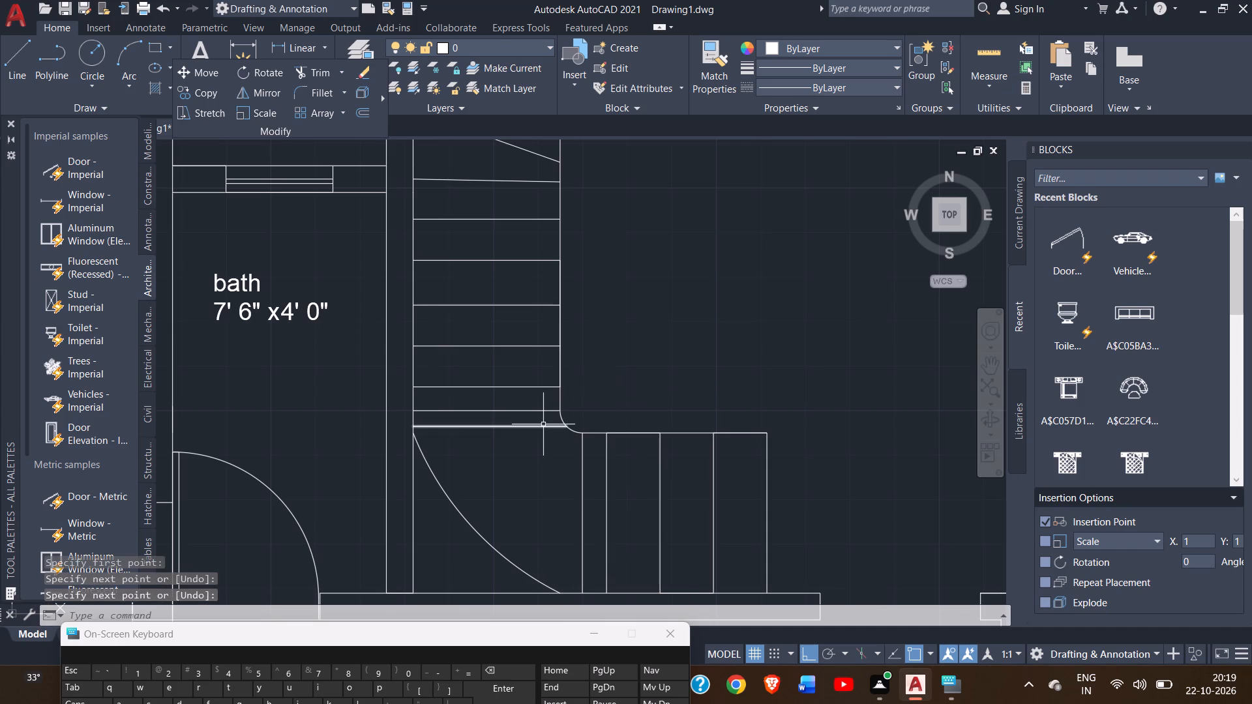
Draw a diagonal winder line from the lower rounded corner to about the middle of the curved outer edge.
scroll(543, 424, "down", 2, "ctrl")
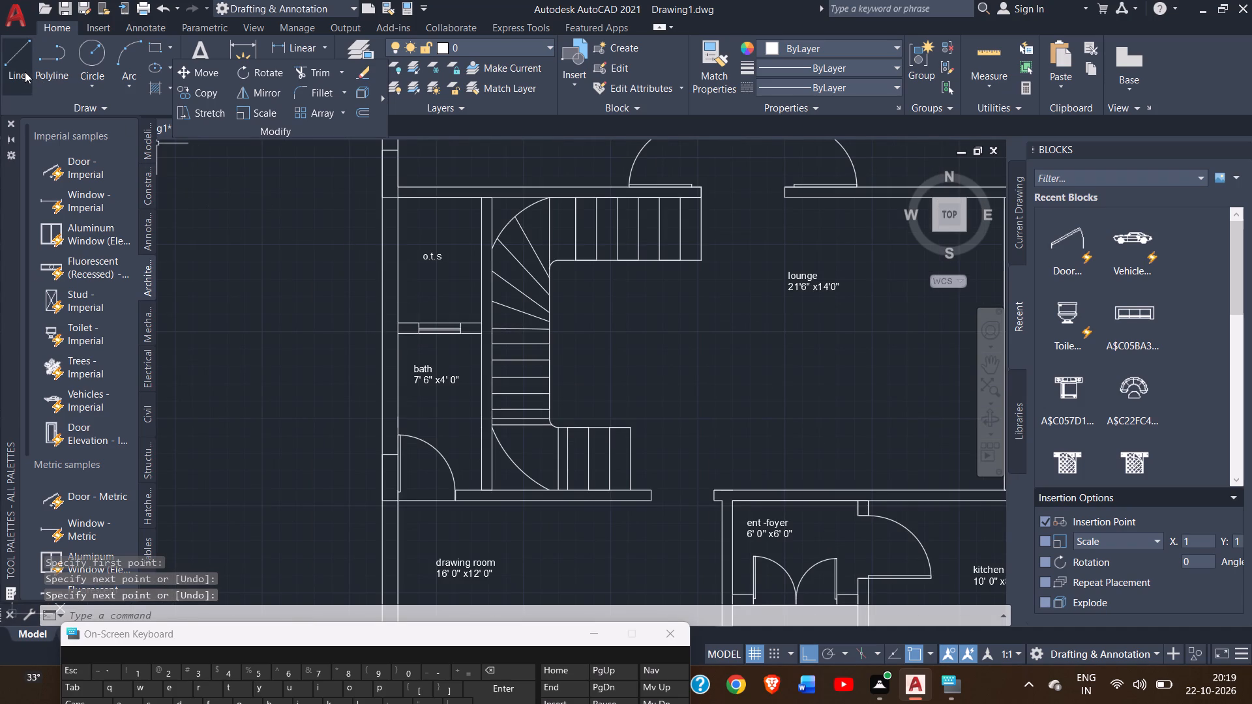
left_click(25, 72)
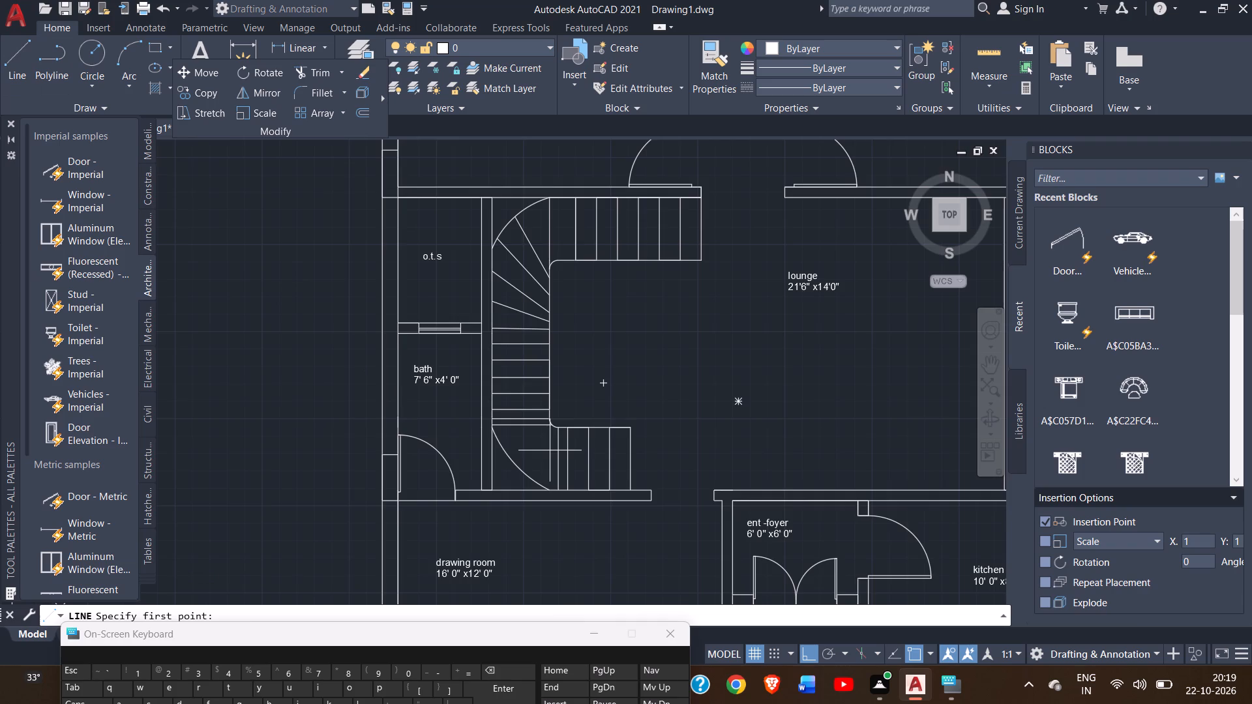
scroll(550, 450, "up", 3, "ctrl")
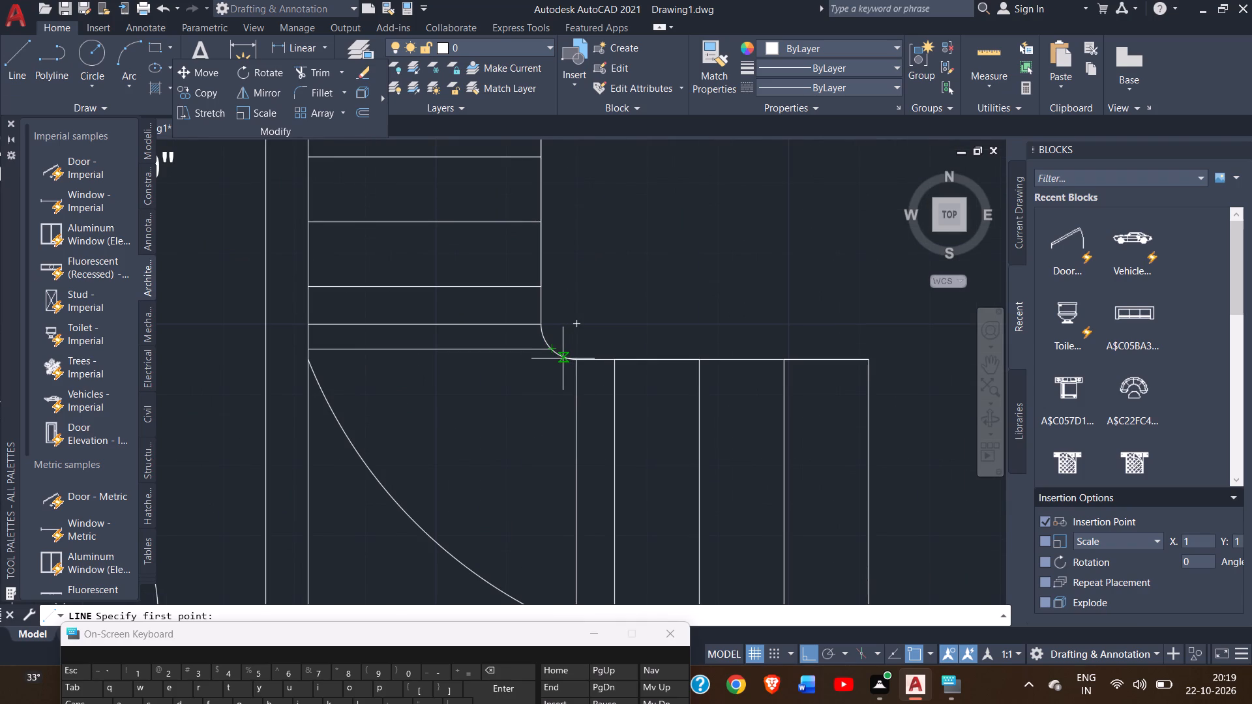
left_click(563, 359)
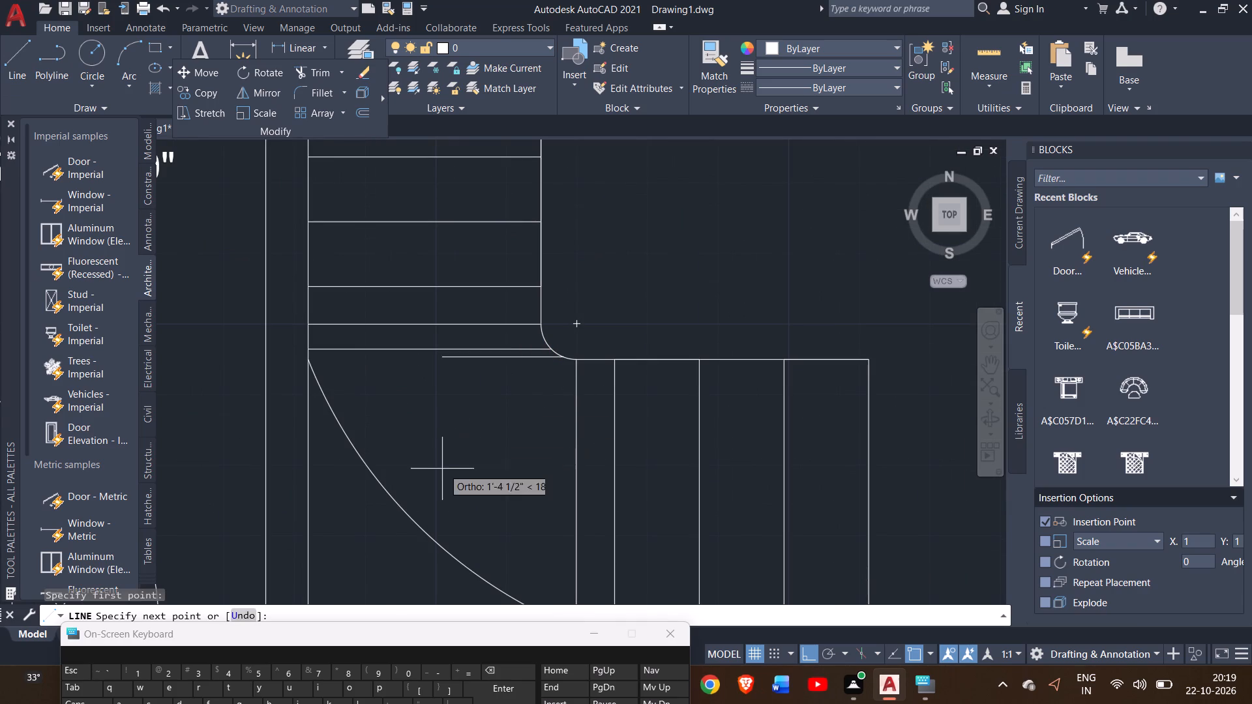
left_click(416, 522)
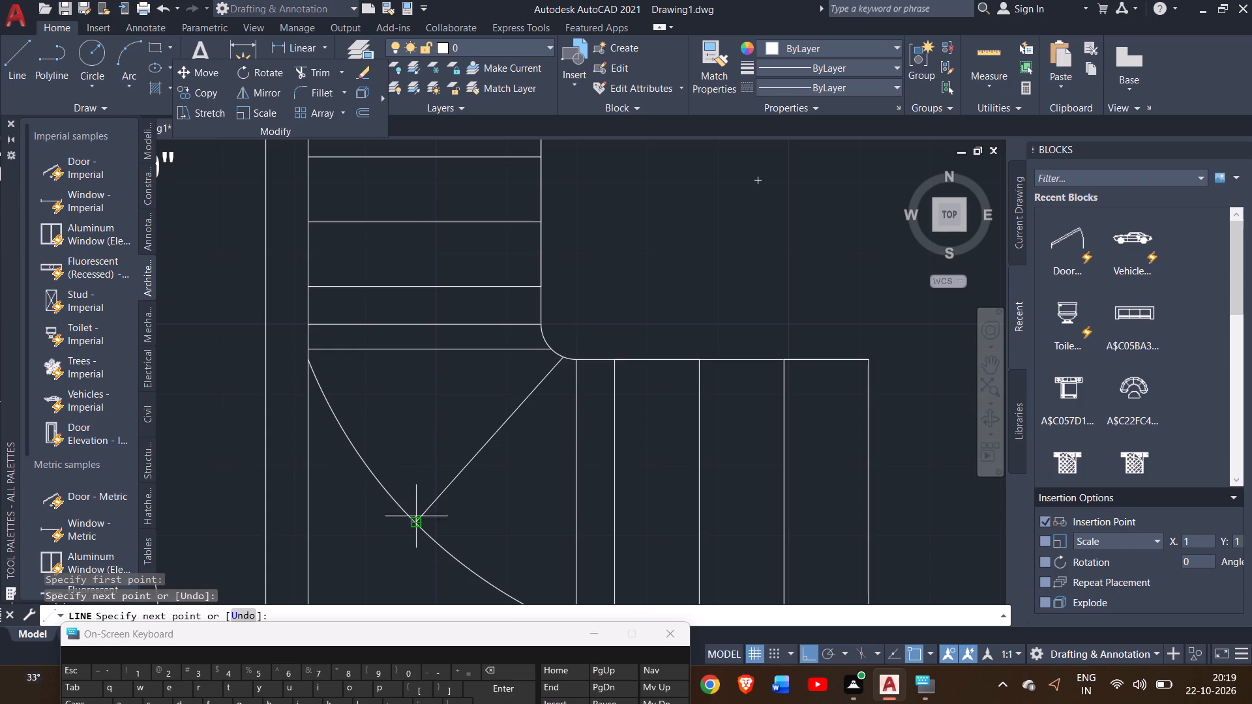
right_click(423, 473)
left_click(442, 484)
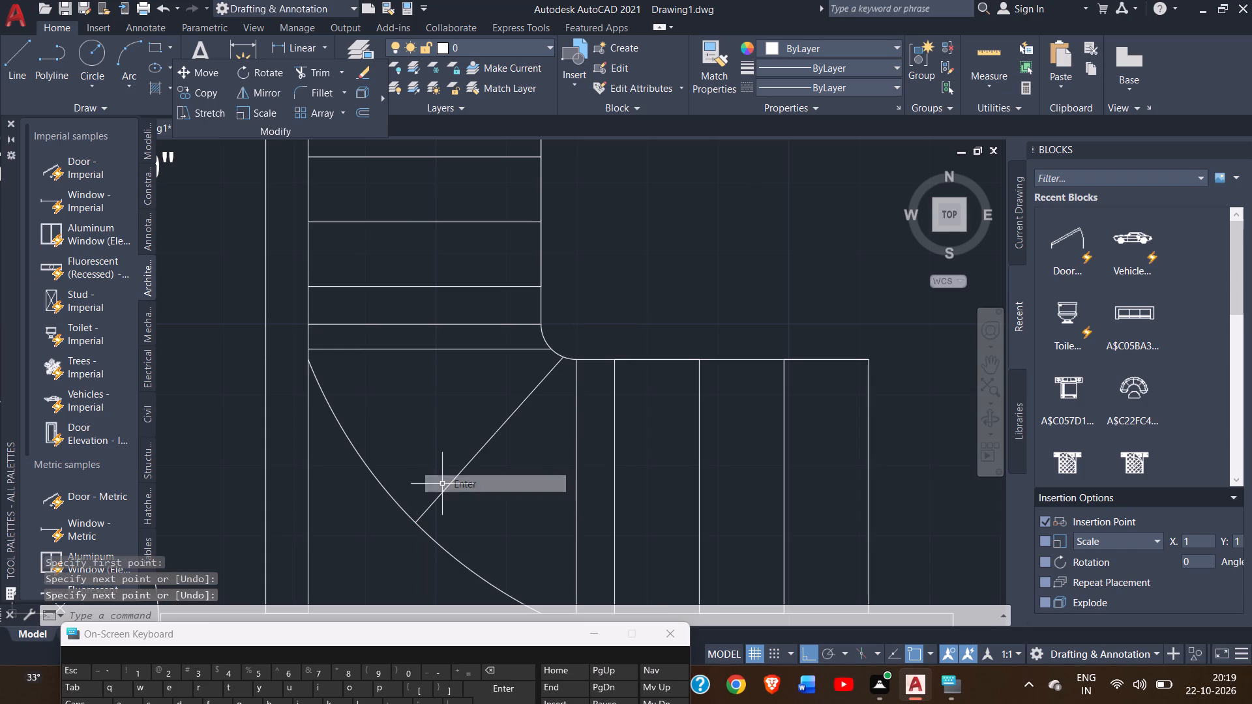
Draw a second winder line from the lower rounded corner to the curved outer edge, between the diagonal winder and the horizontal treads.
left_click(14, 59)
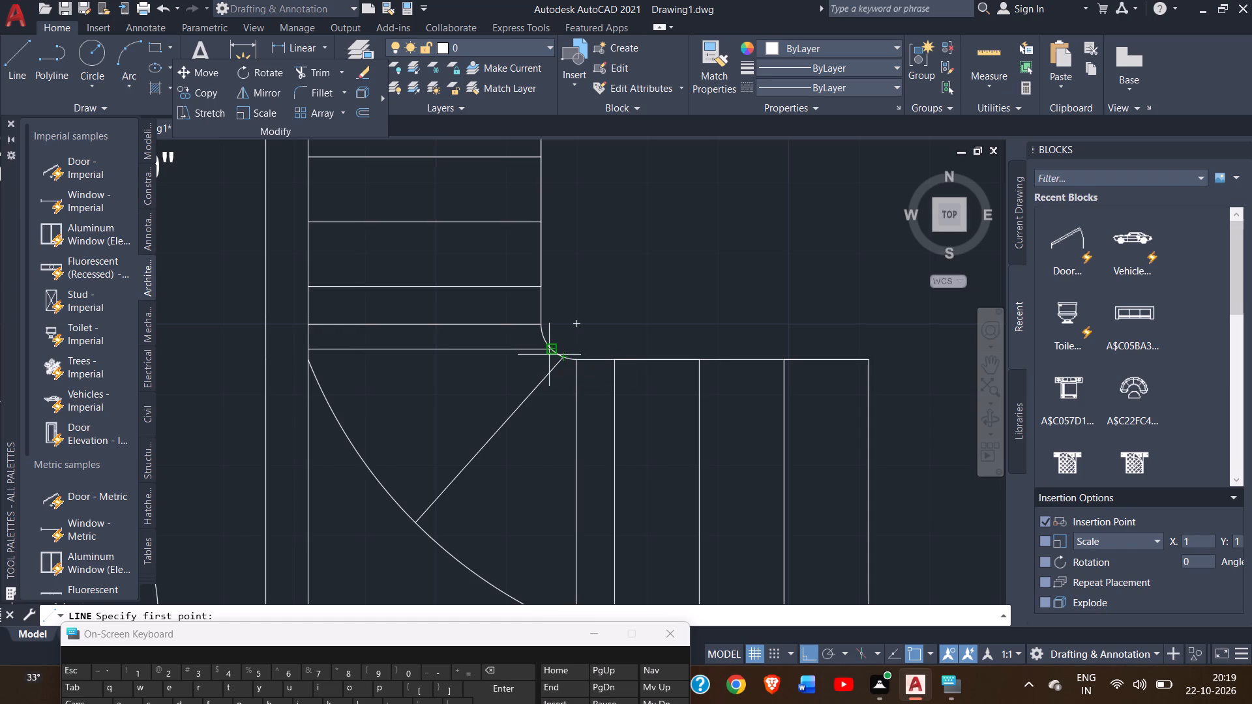
scroll(549, 355, "up", 1, "ctrl")
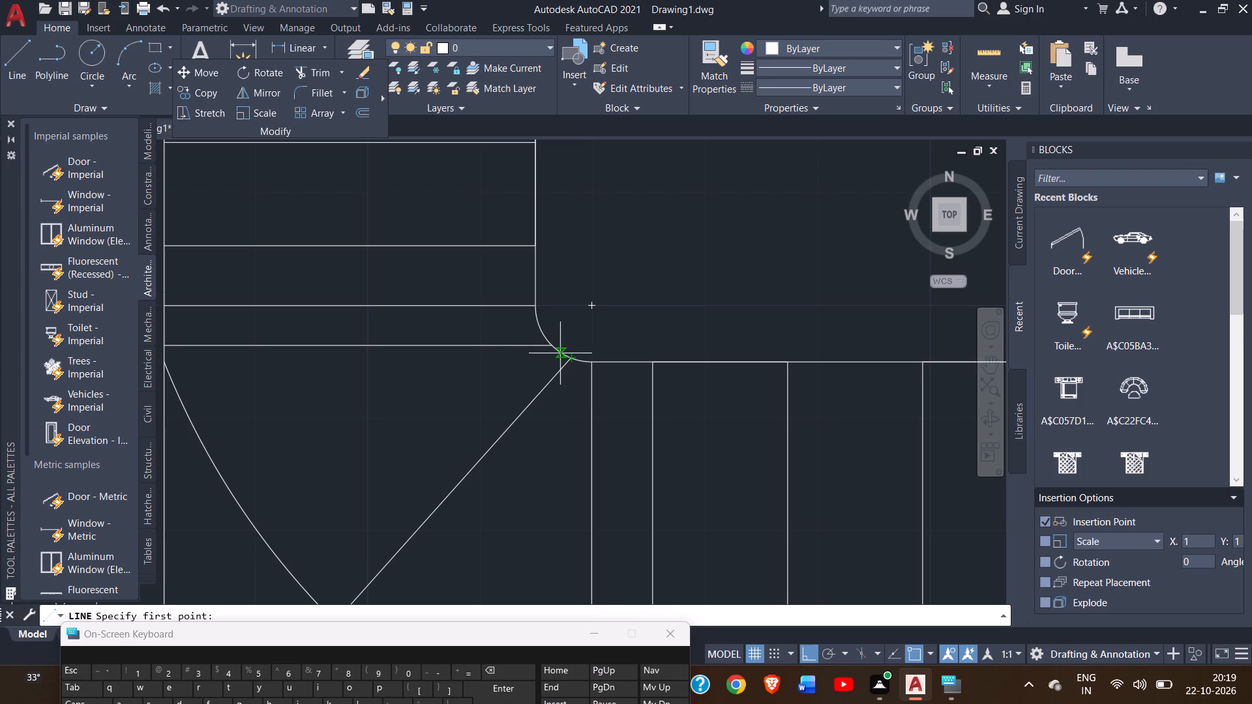
left_click(560, 353)
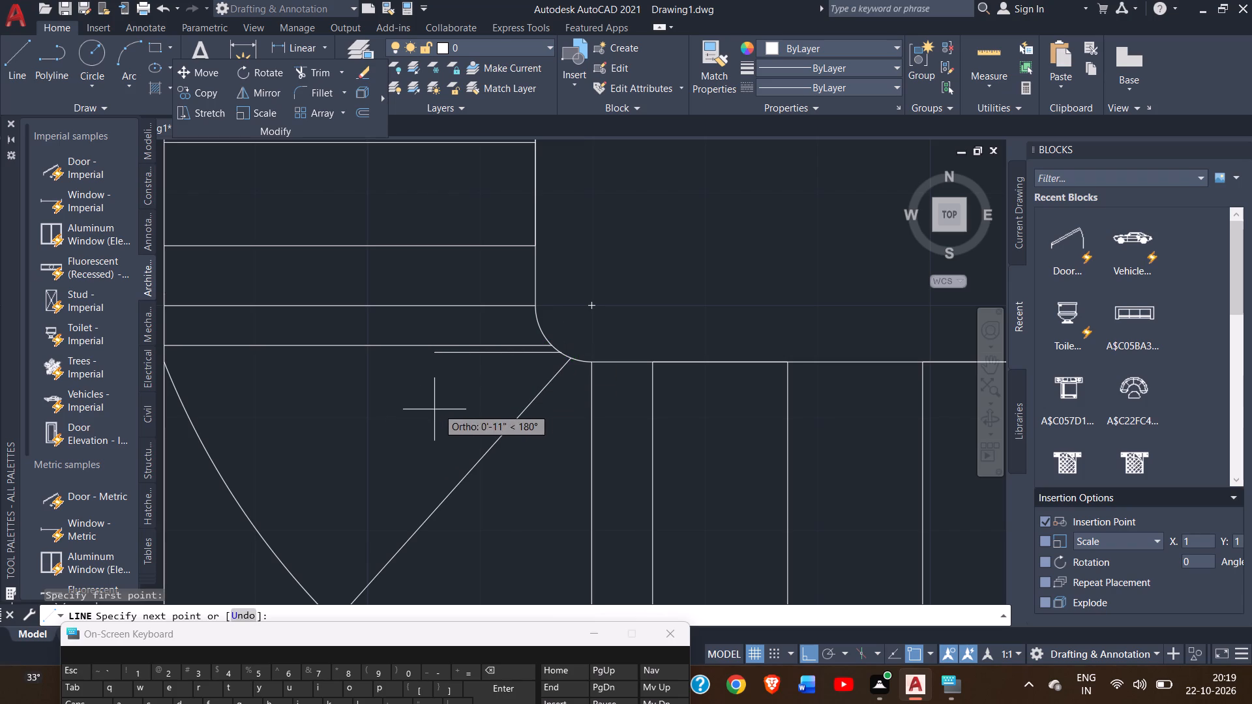
left_click(220, 482)
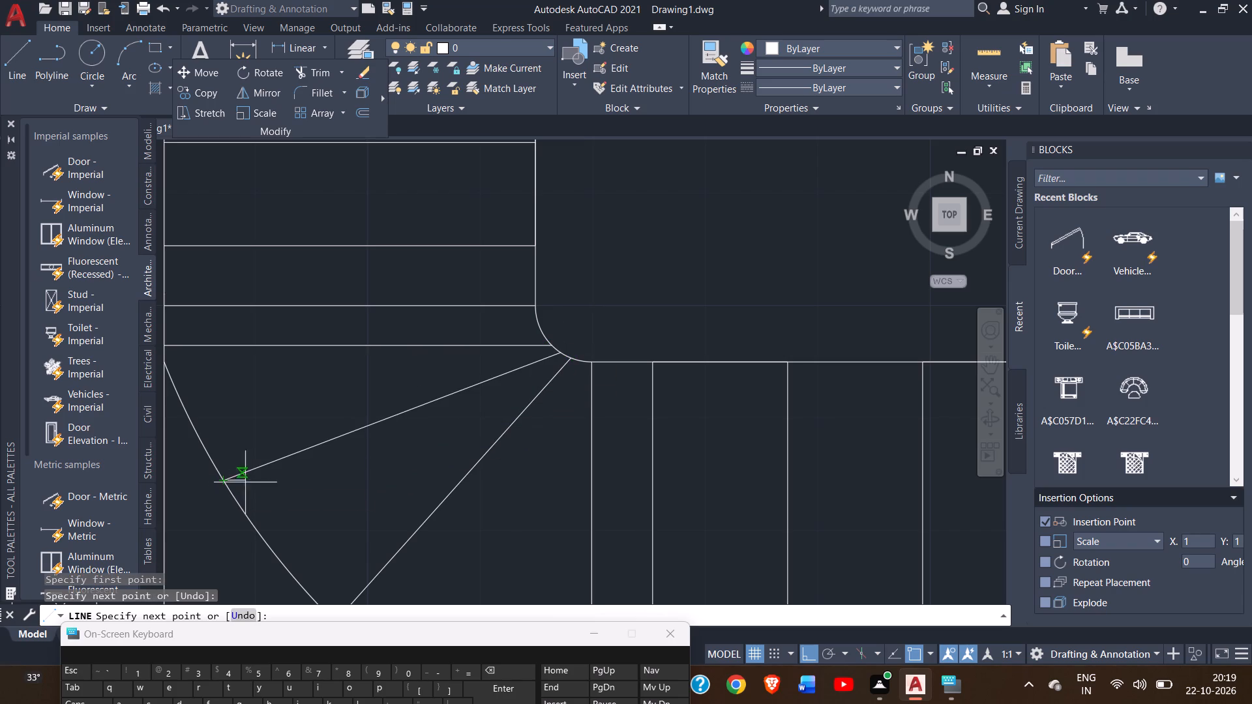
right_click(292, 477)
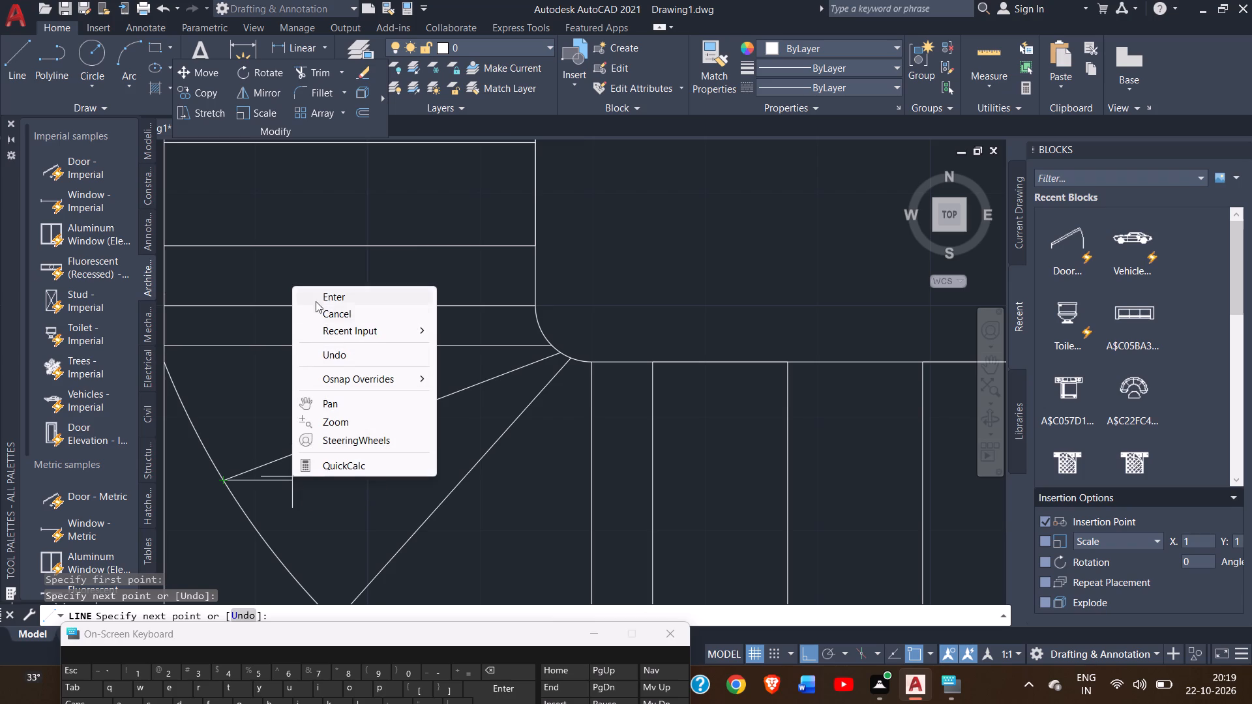
left_click(318, 295)
Draw a third winder line from near the east end of the lower rounded corner to the southern part of the curved outer edge.
scroll(340, 378, "down", 2, "ctrl")
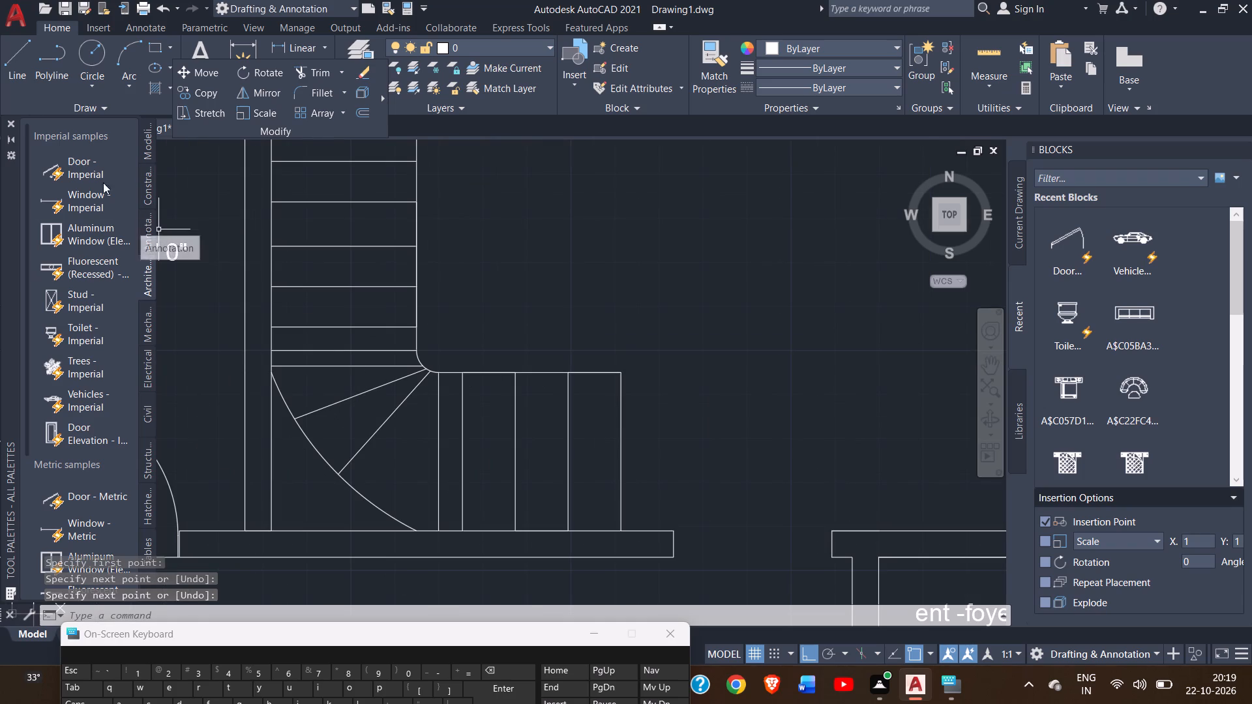
left_click(7, 78)
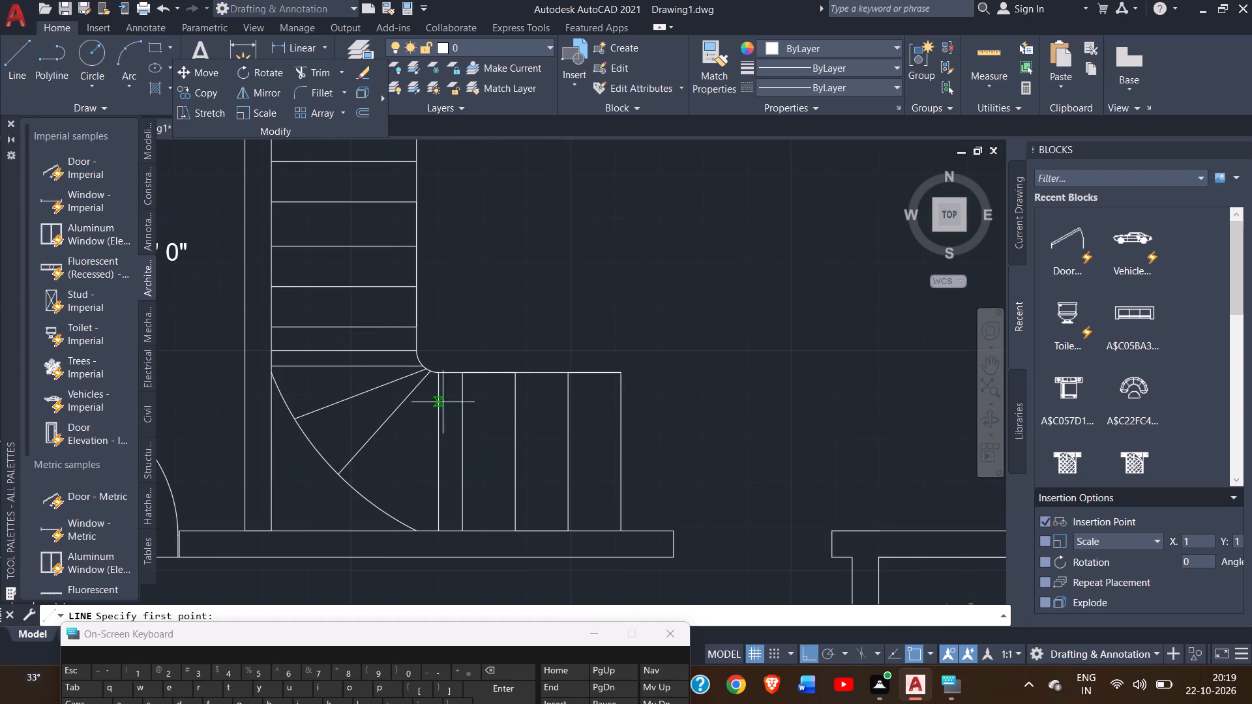
scroll(432, 405, "up", 1, "ctrl")
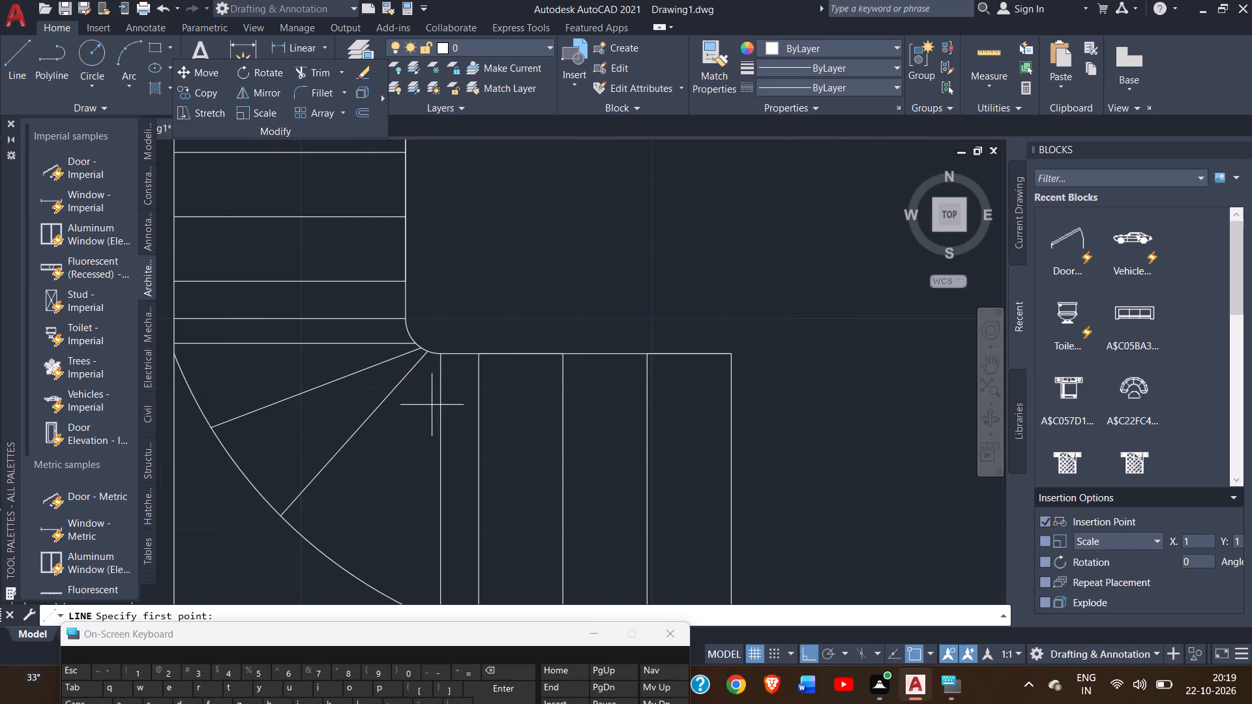
scroll(432, 405, "up", 2, "ctrl")
scroll(432, 405, "down", 1, "ctrl")
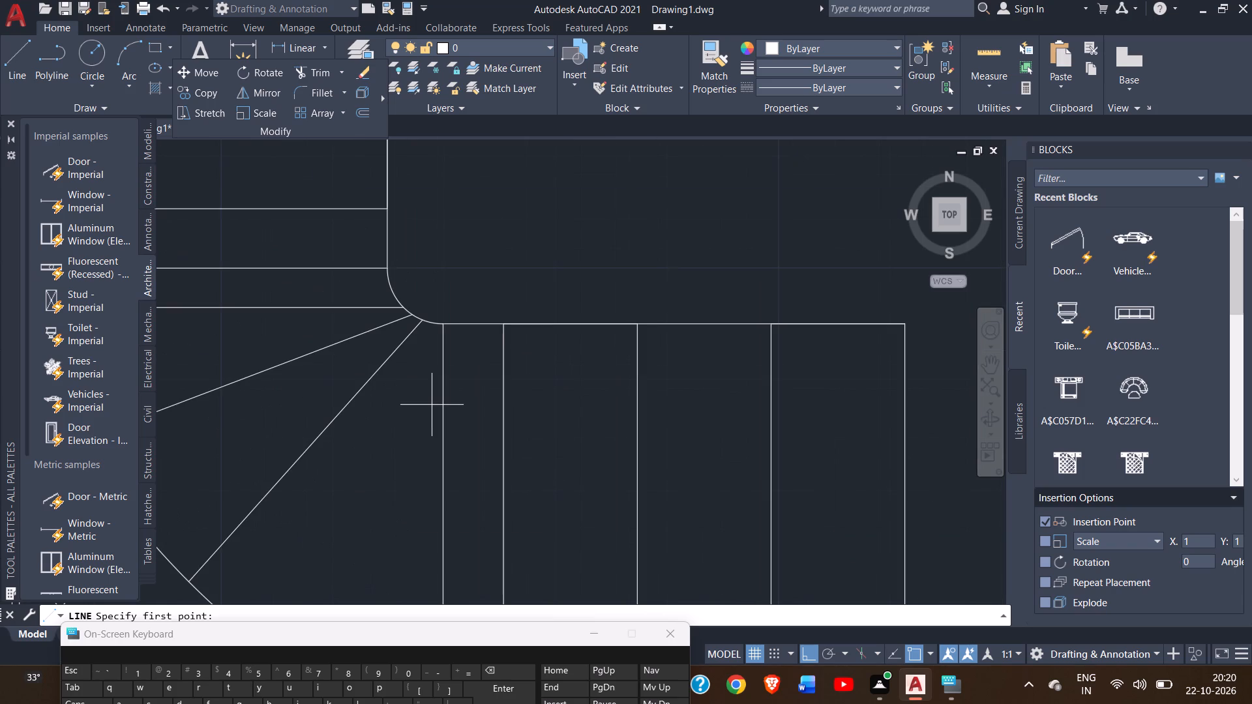
scroll(432, 405, "down", 1, "ctrl")
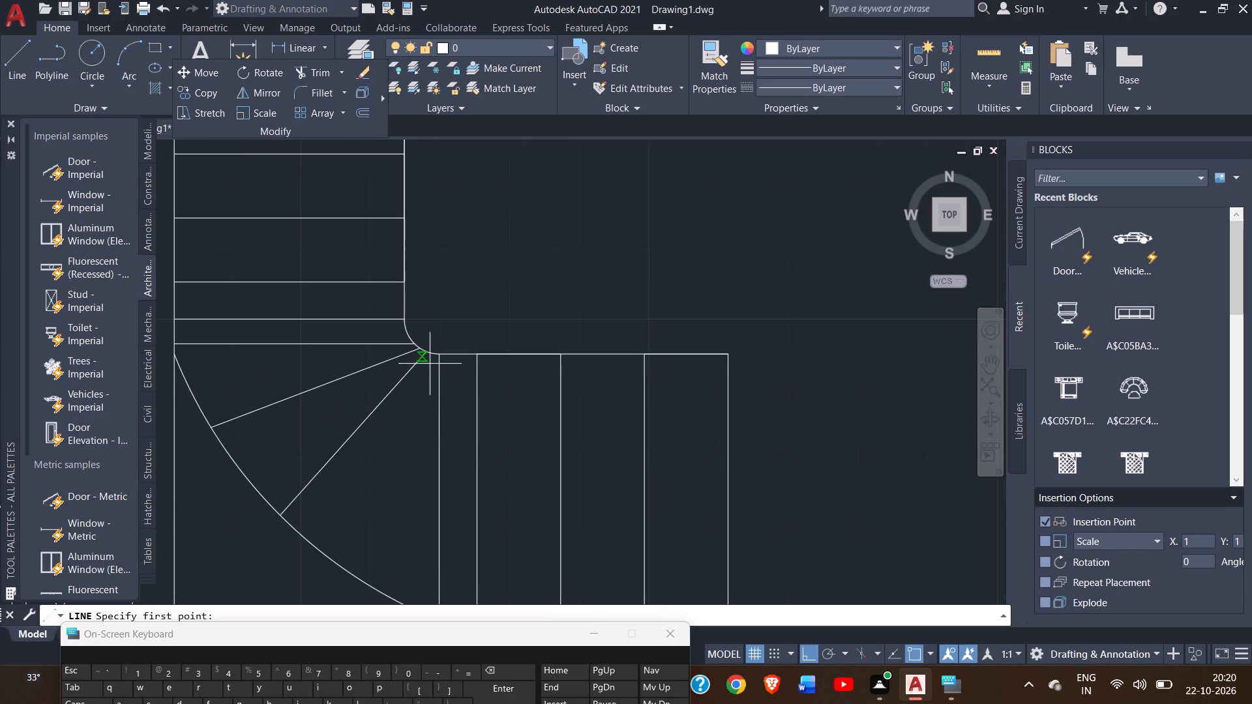
scroll(430, 357, "up", 1, "ctrl")
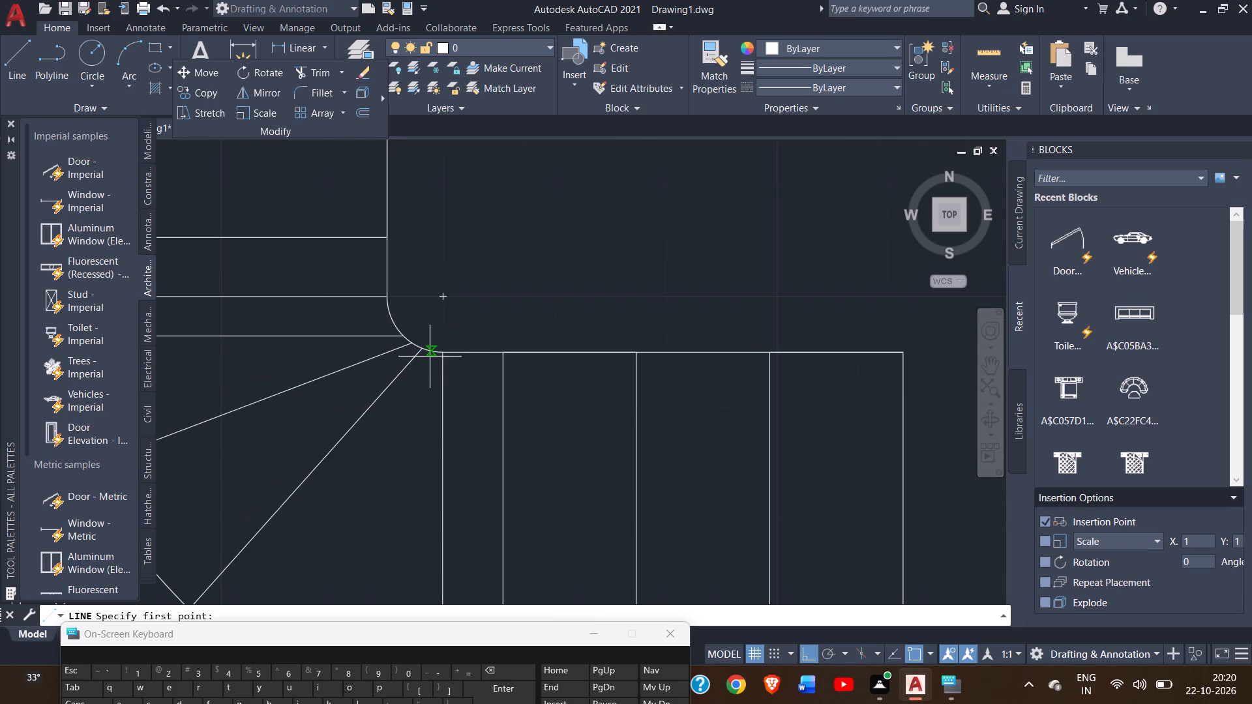
left_click(432, 352)
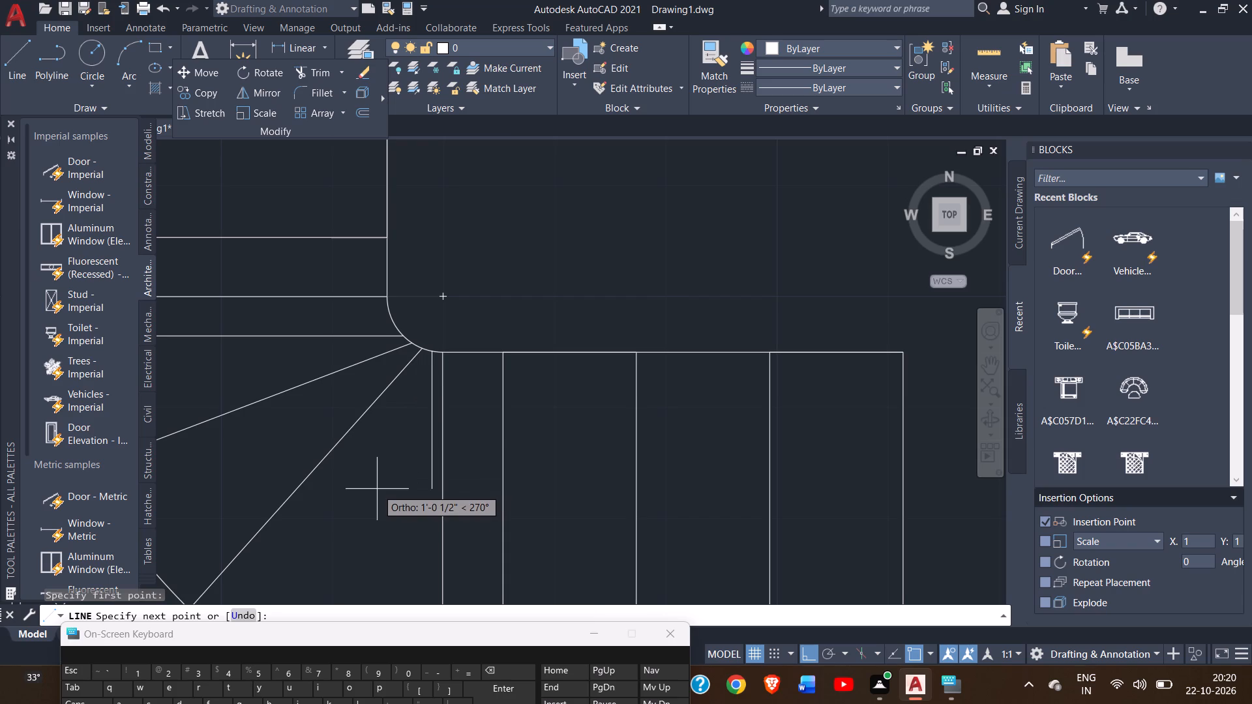
scroll(377, 489, "down", 2, "ctrl")
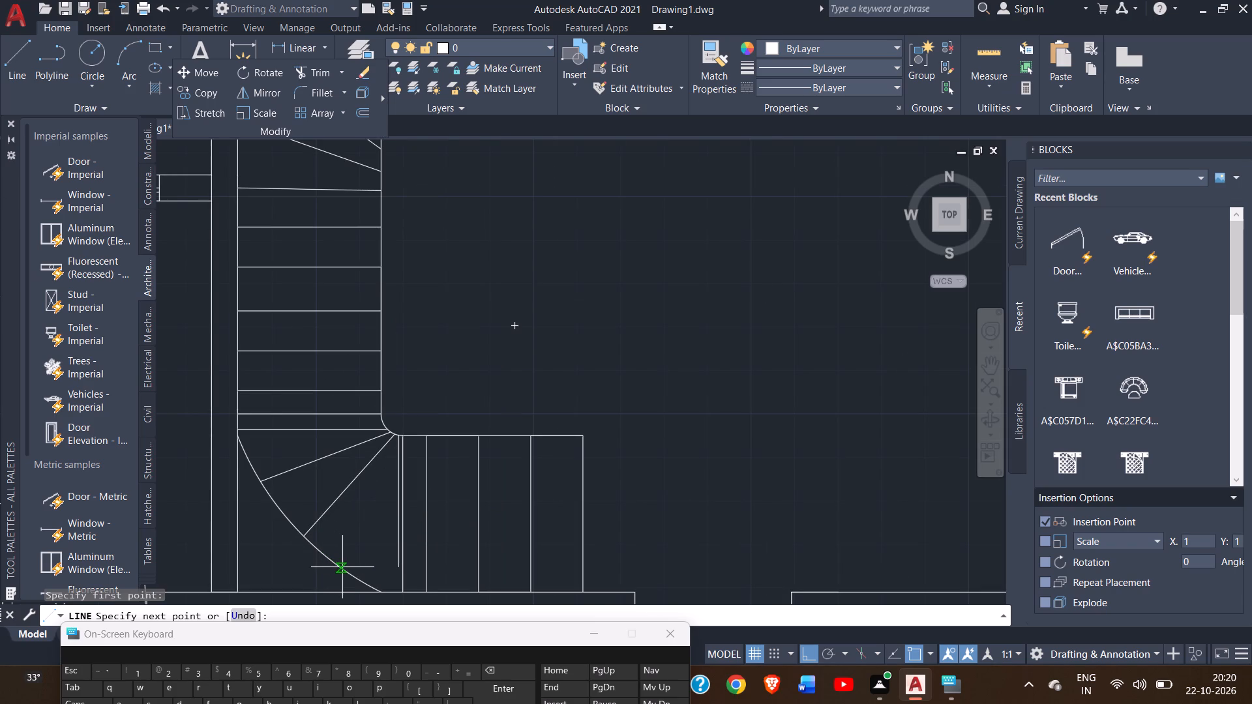
left_click(343, 567)
right_click(369, 552)
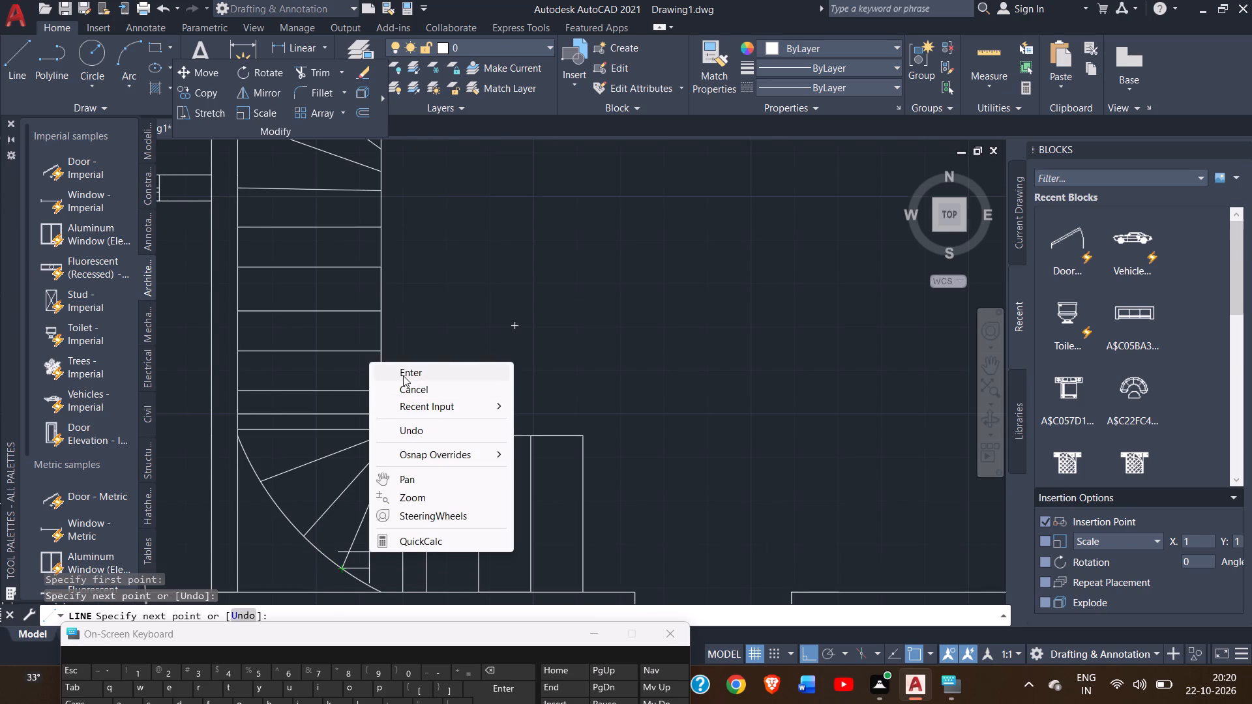
left_click(403, 375)
Draw a horizontal direction line through the middle of the upper flight, from its east edge to the second tread line from the west.
scroll(403, 375, "down", 2, "ctrl")
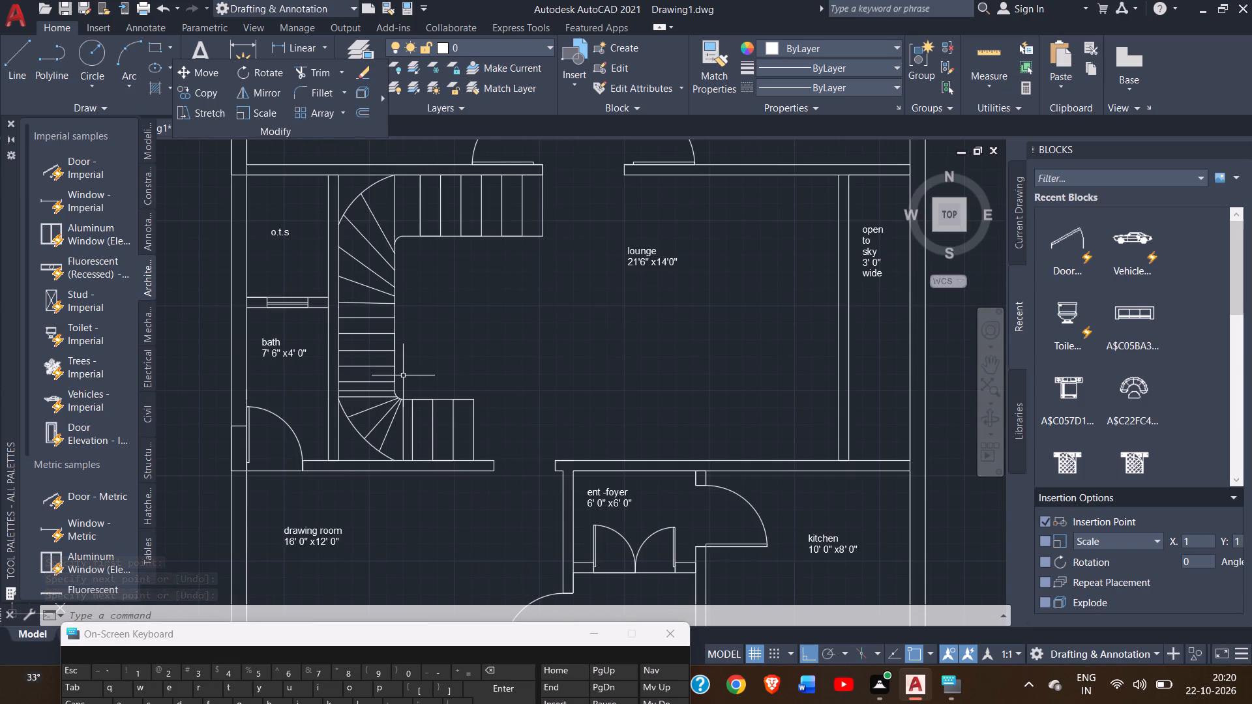
left_click(24, 69)
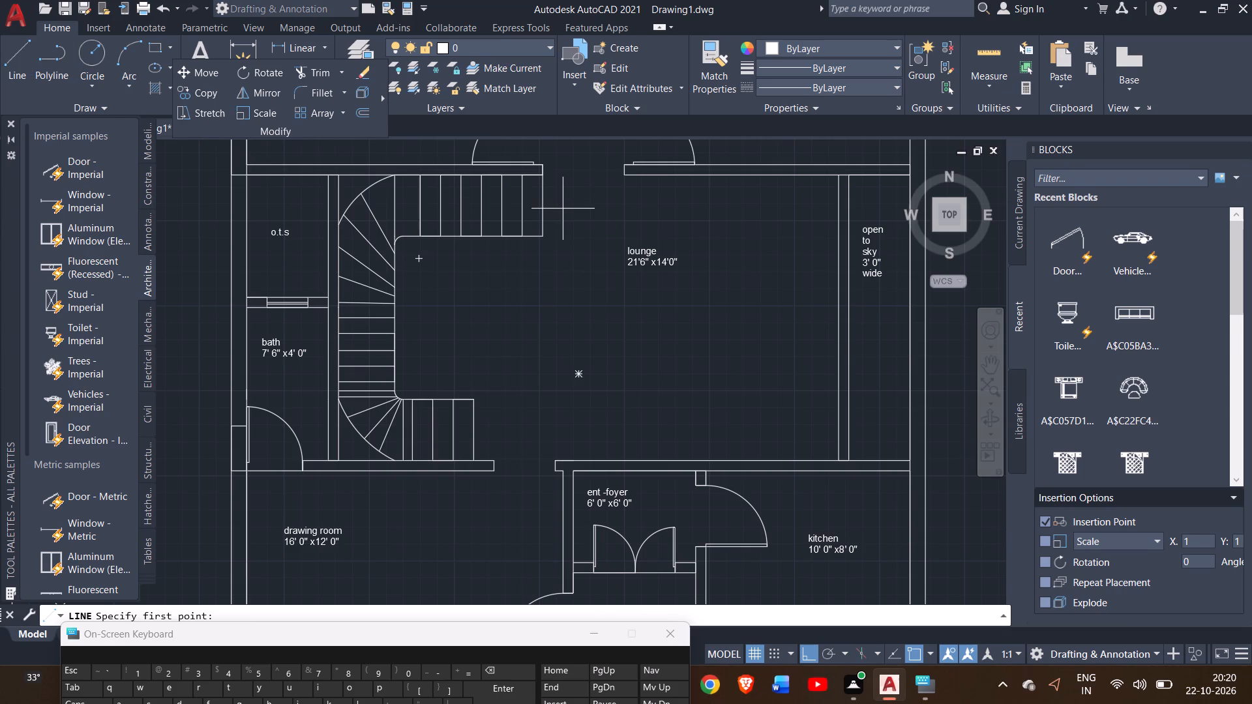
left_click(539, 206)
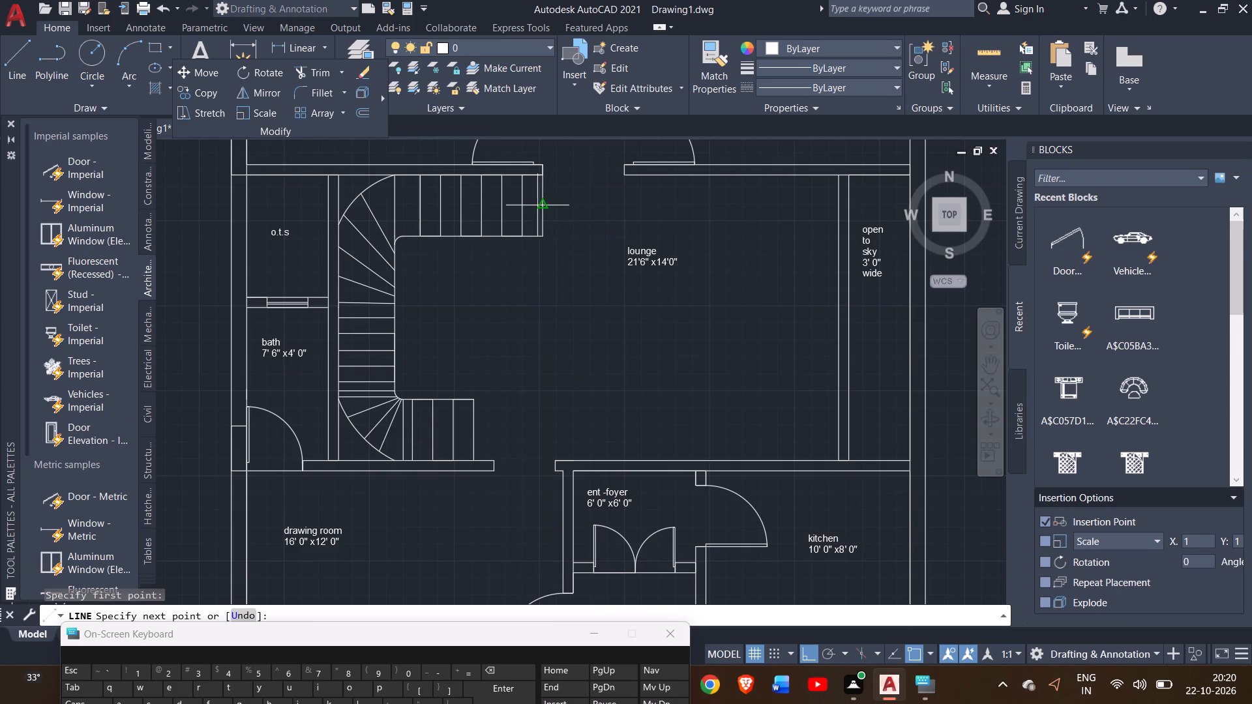
left_click(442, 204)
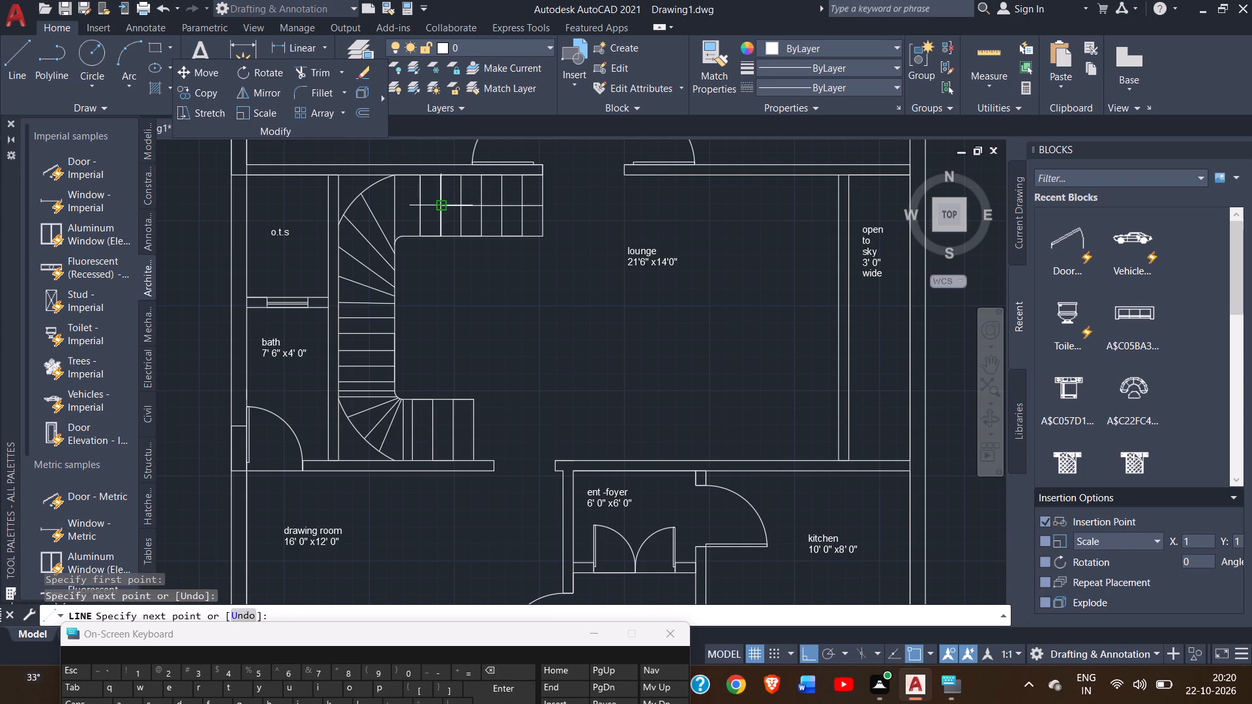
right_click(442, 204)
left_click(466, 213)
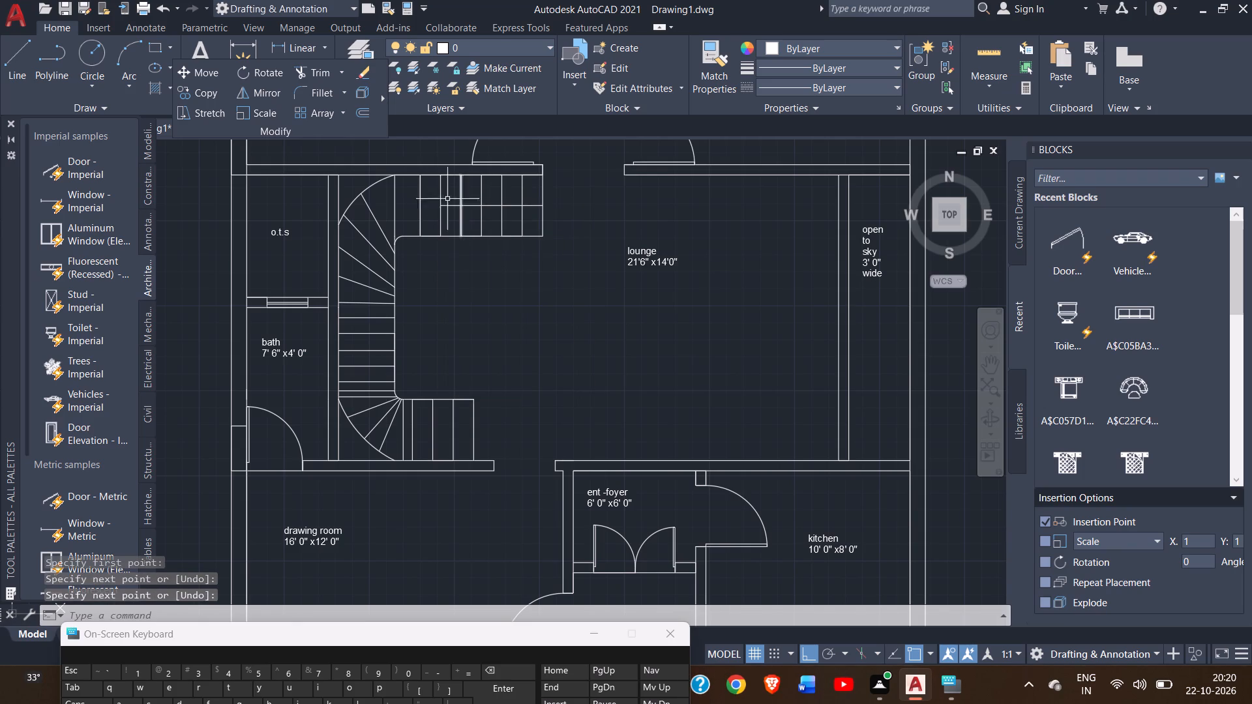
Draw a west-pointing triangular arrowhead about 3" wide at the west end of the upper flight's direction line.
scroll(428, 181, "up", 2, "ctrl")
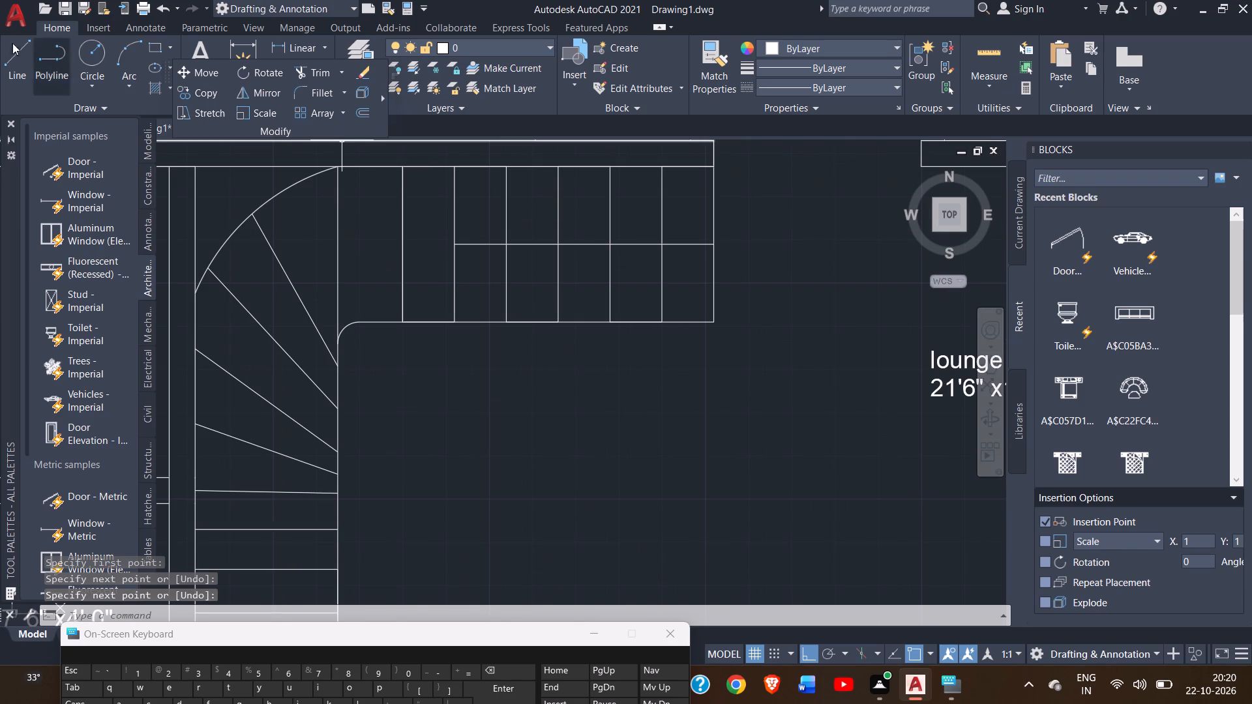
left_click(14, 65)
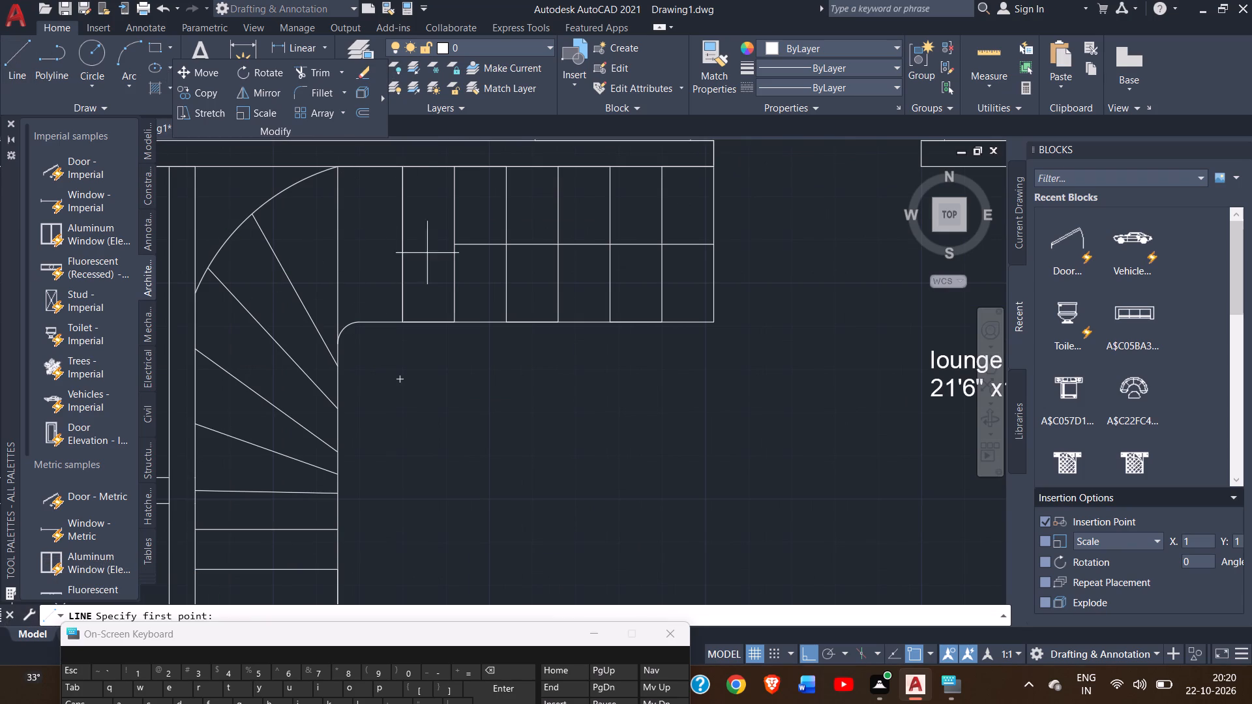
left_click_drag(455, 246, 466, 237)
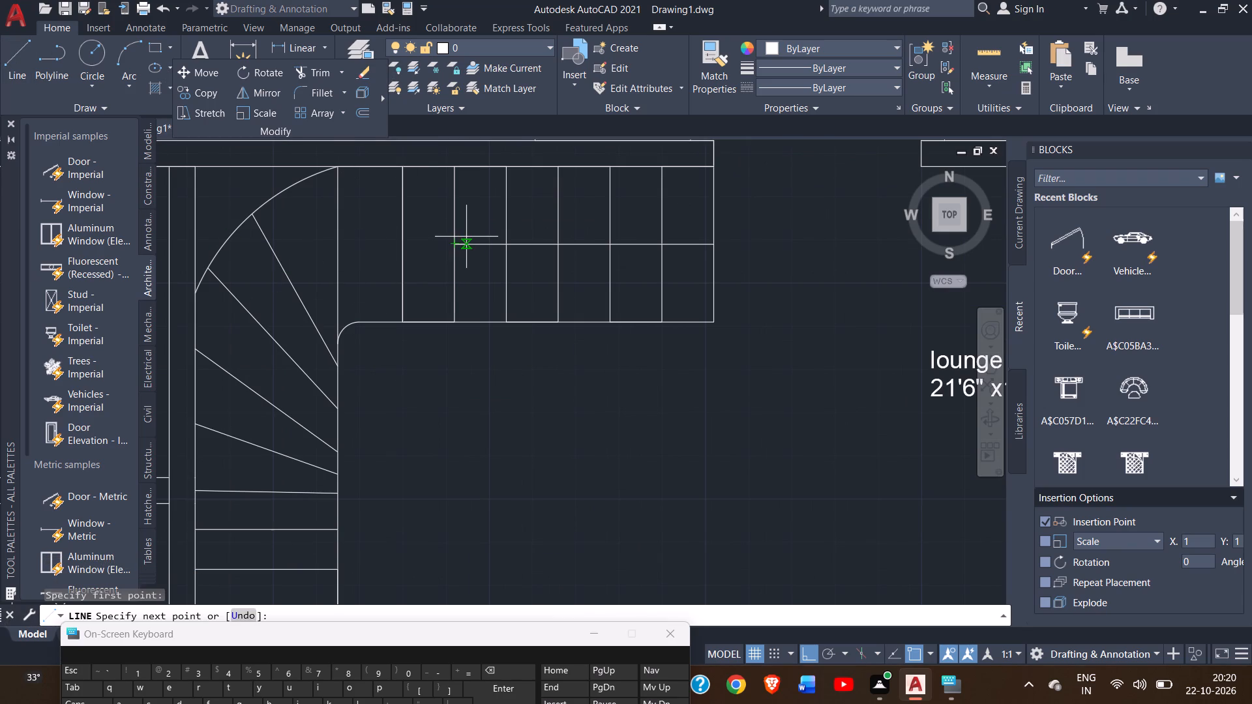
left_click_drag(466, 237, 468, 233)
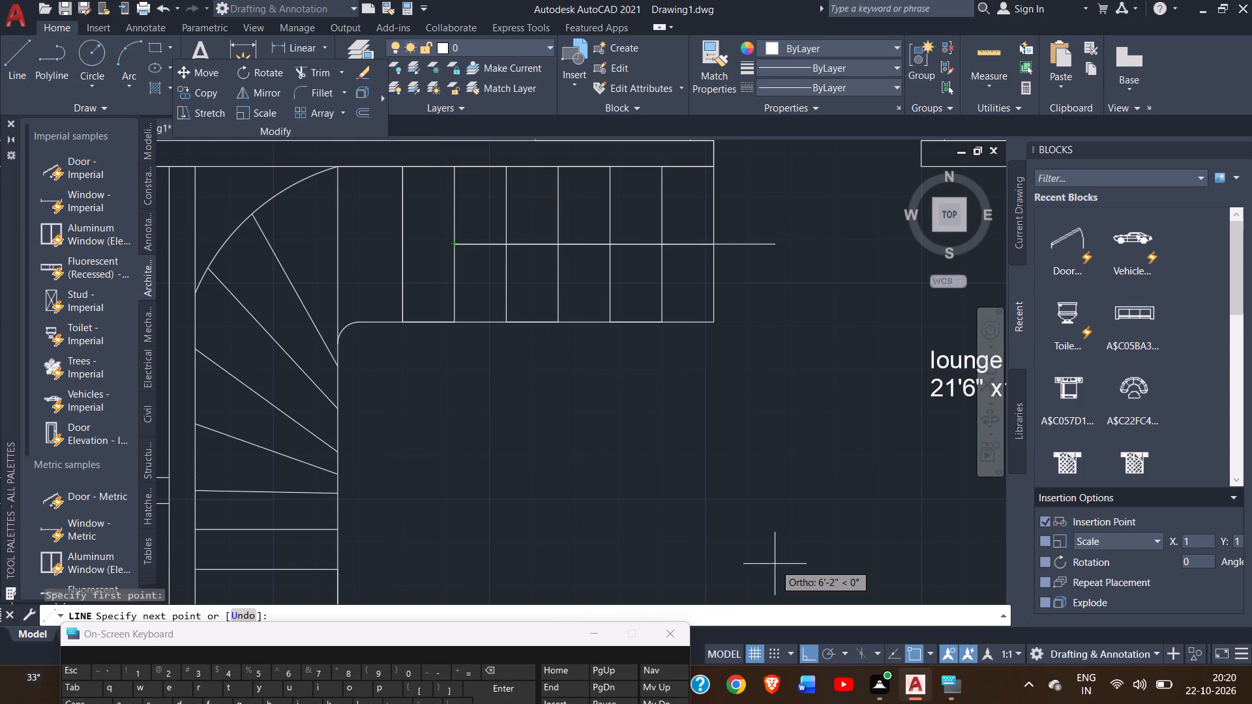
left_click(812, 651)
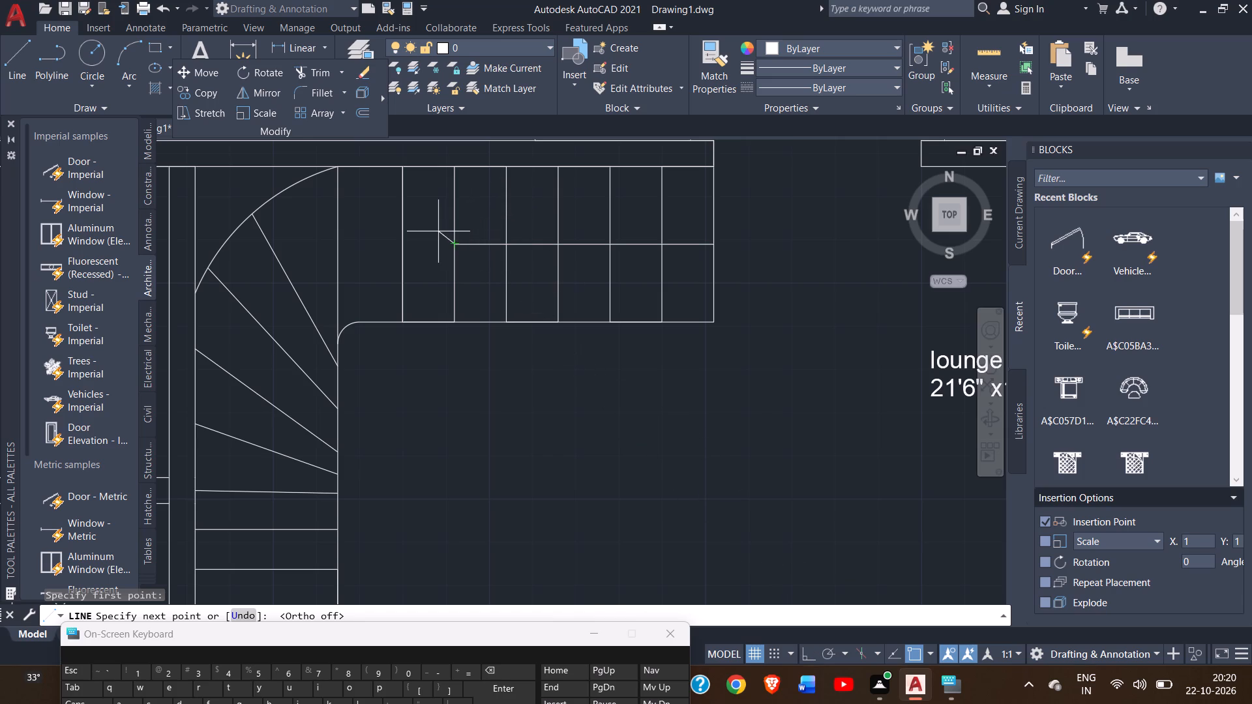
scroll(466, 239, "up", 1, "ctrl")
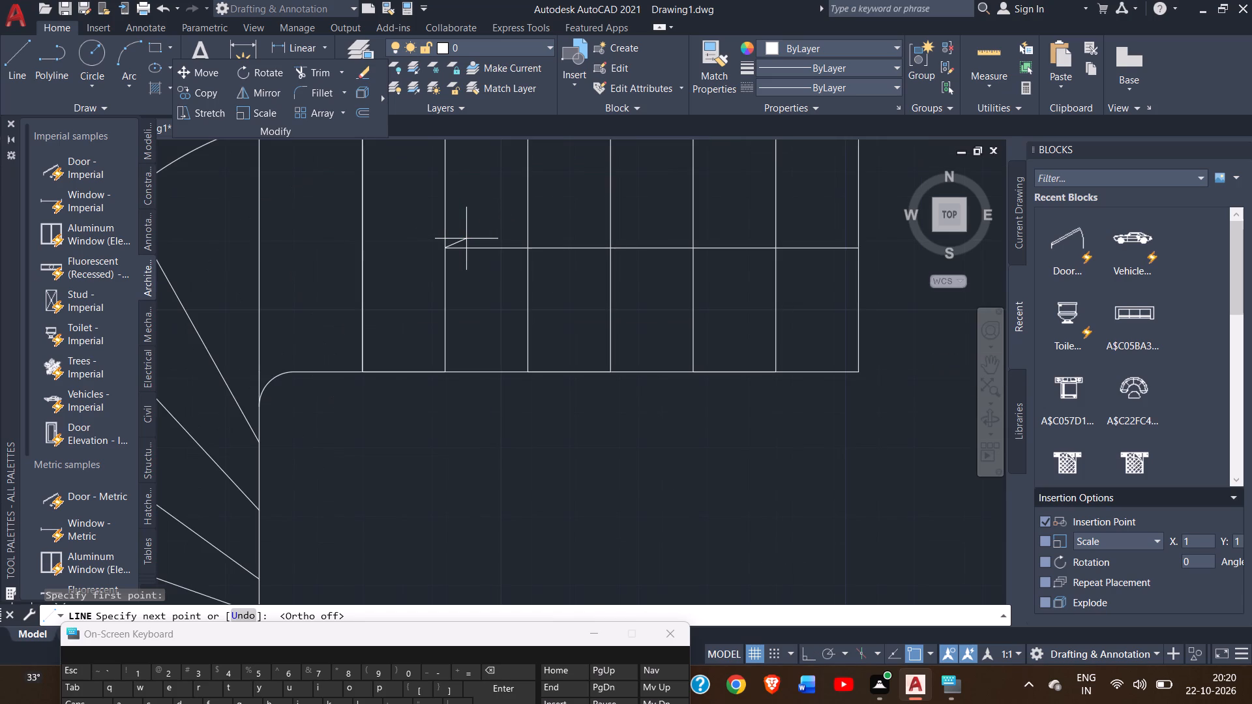
scroll(466, 239, "up", 1, "ctrl")
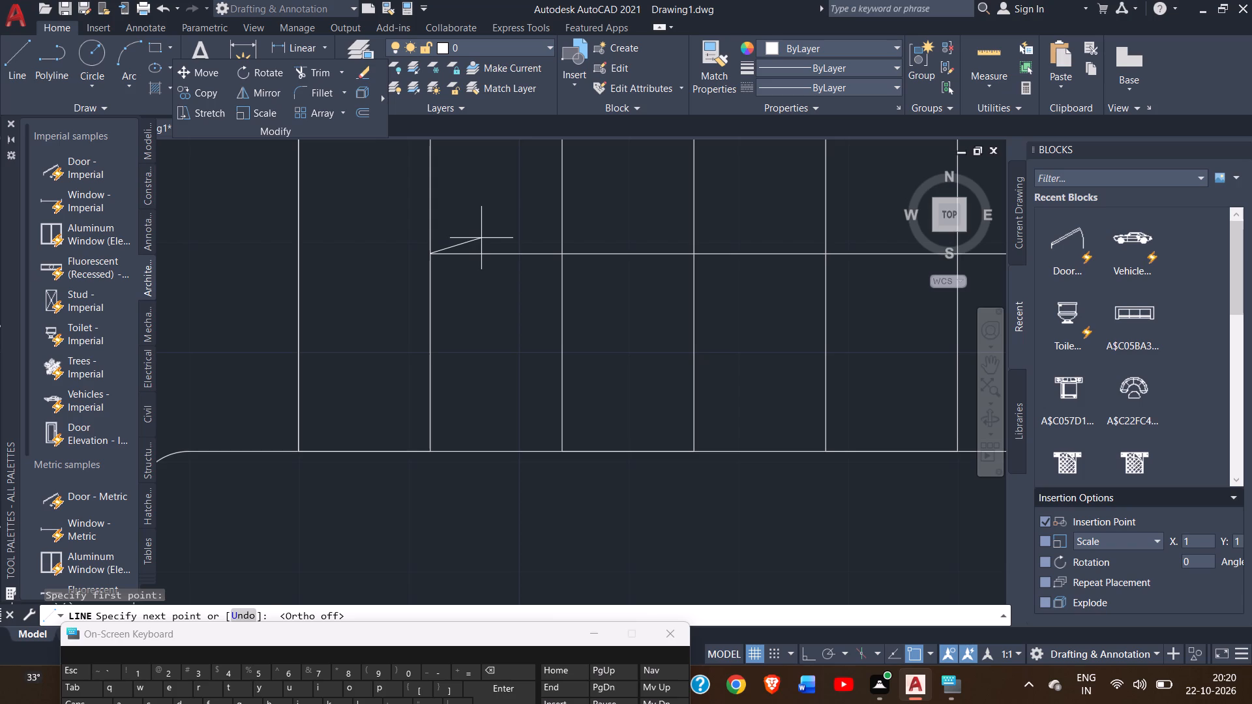
left_click(482, 238)
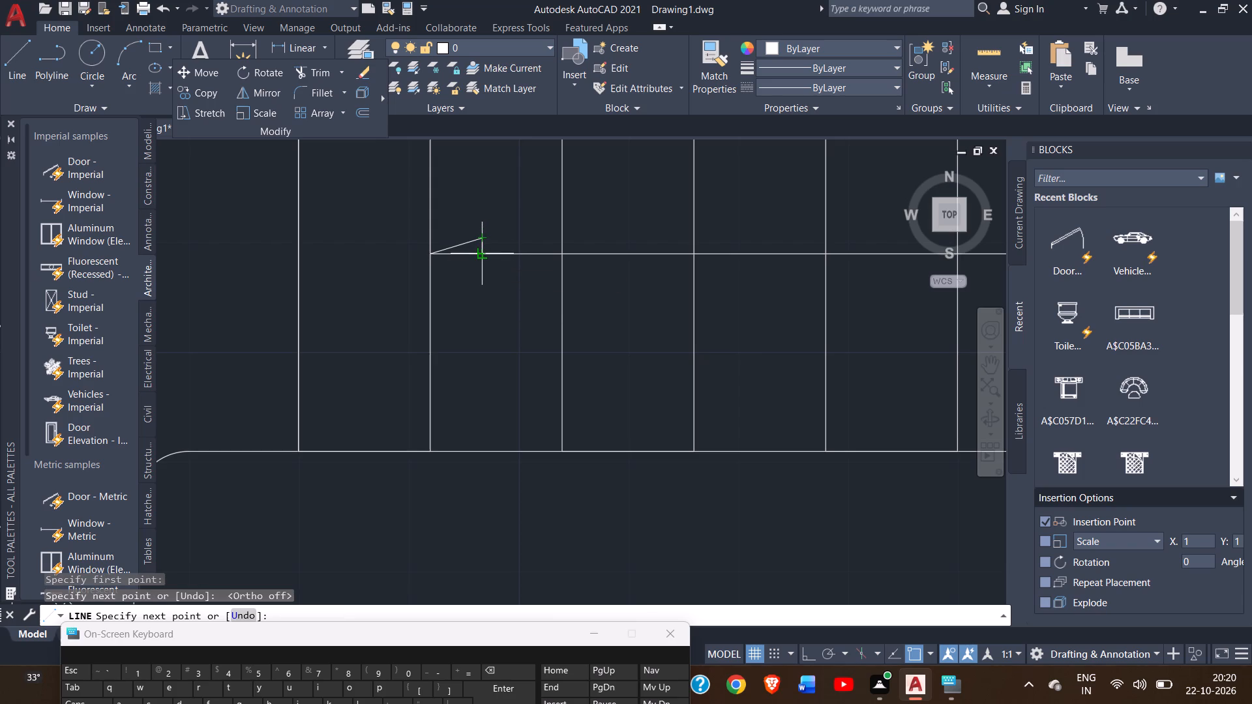
left_click(483, 250)
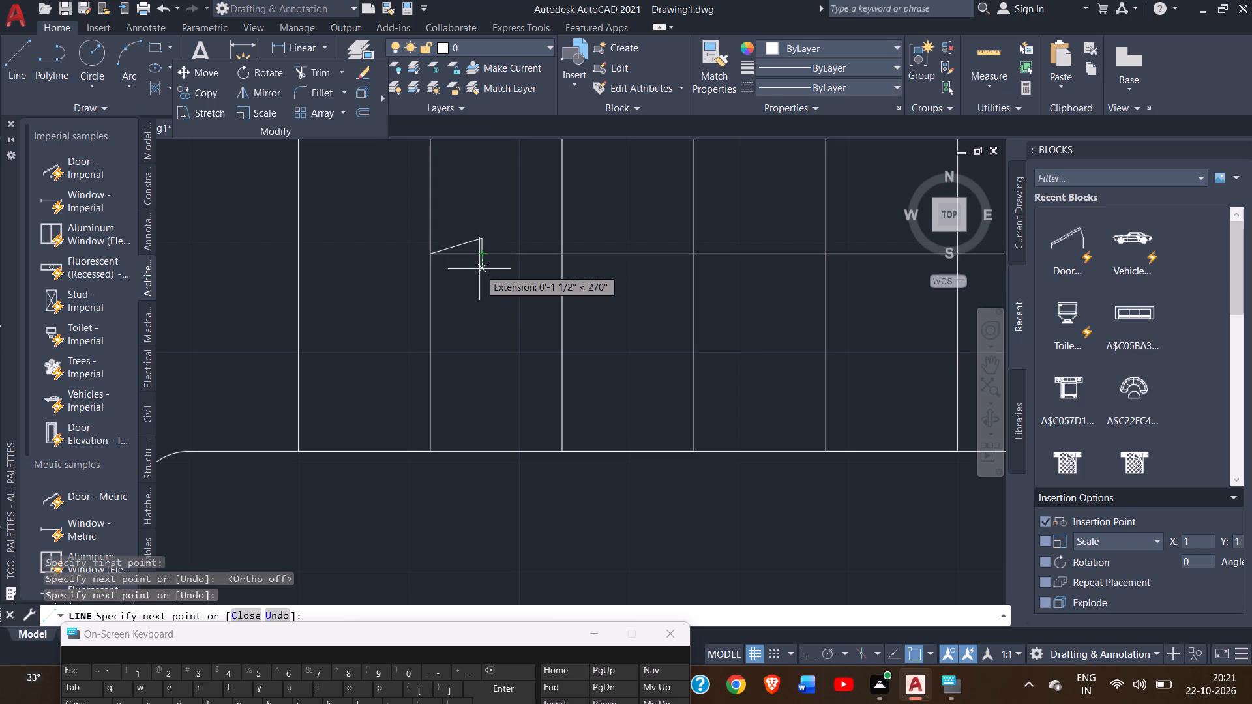
scroll(479, 269, "up", 1, "ctrl")
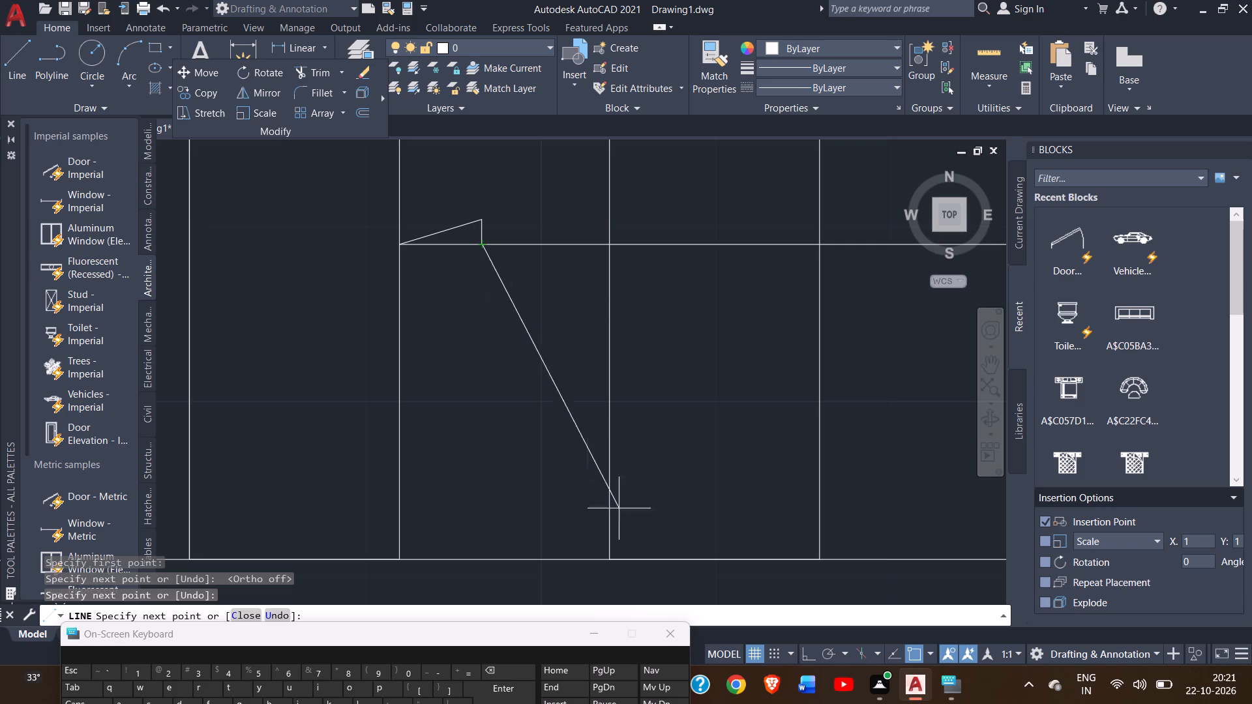
left_click(799, 657)
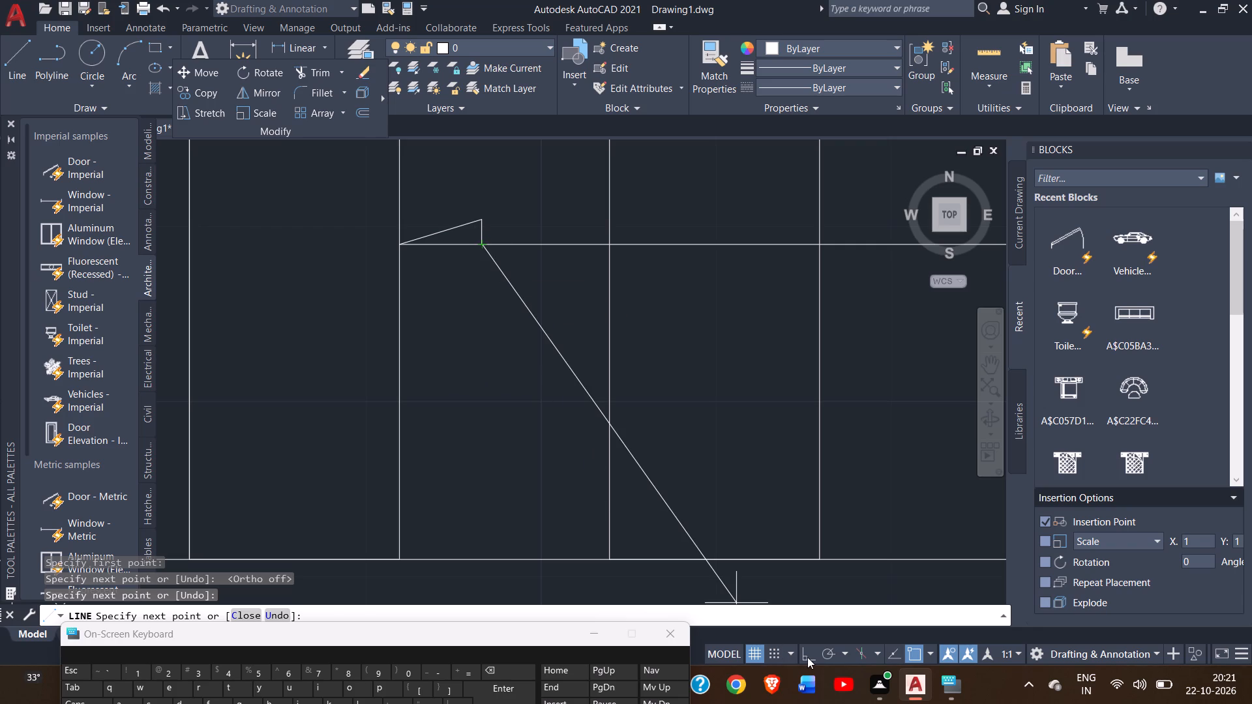
left_click(807, 657)
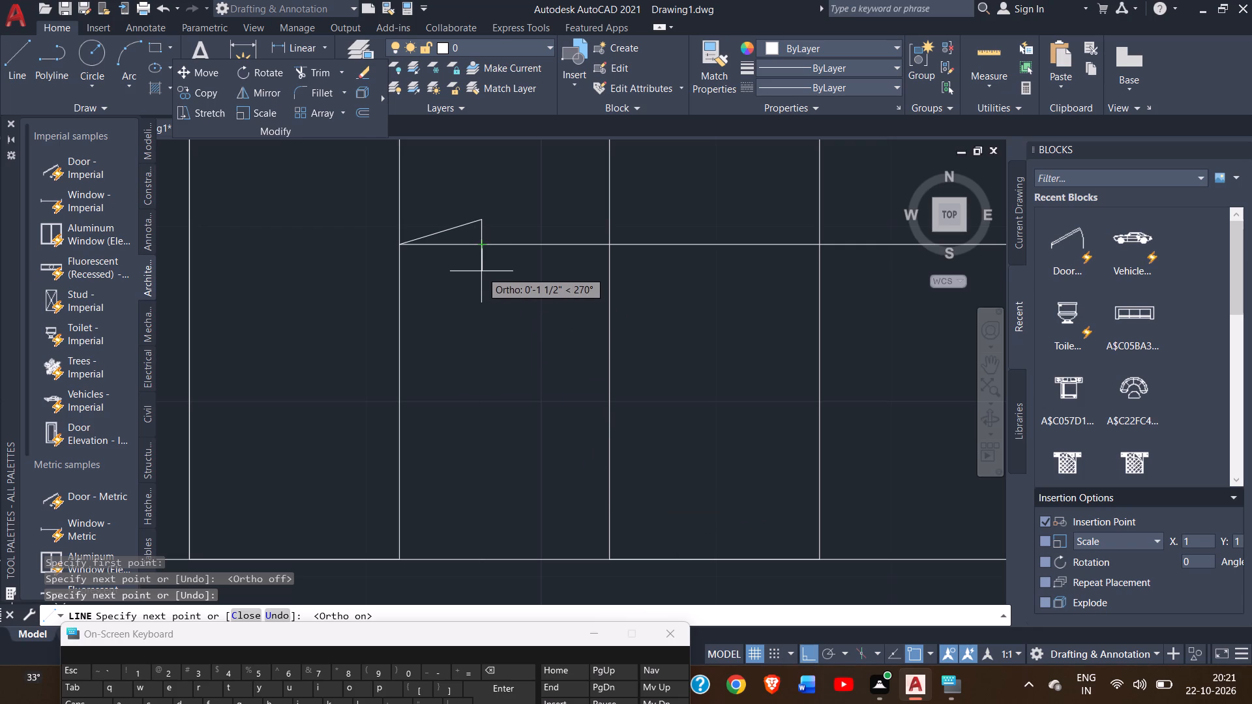
left_click(481, 271)
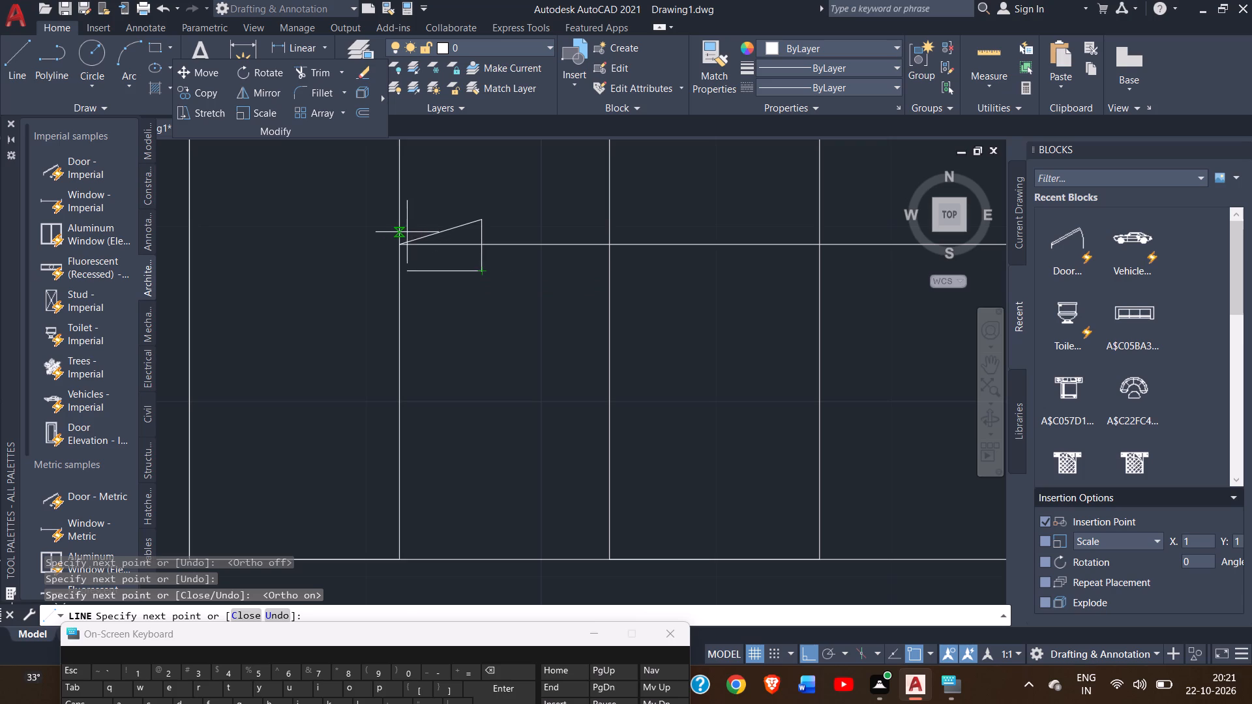
left_click(403, 242)
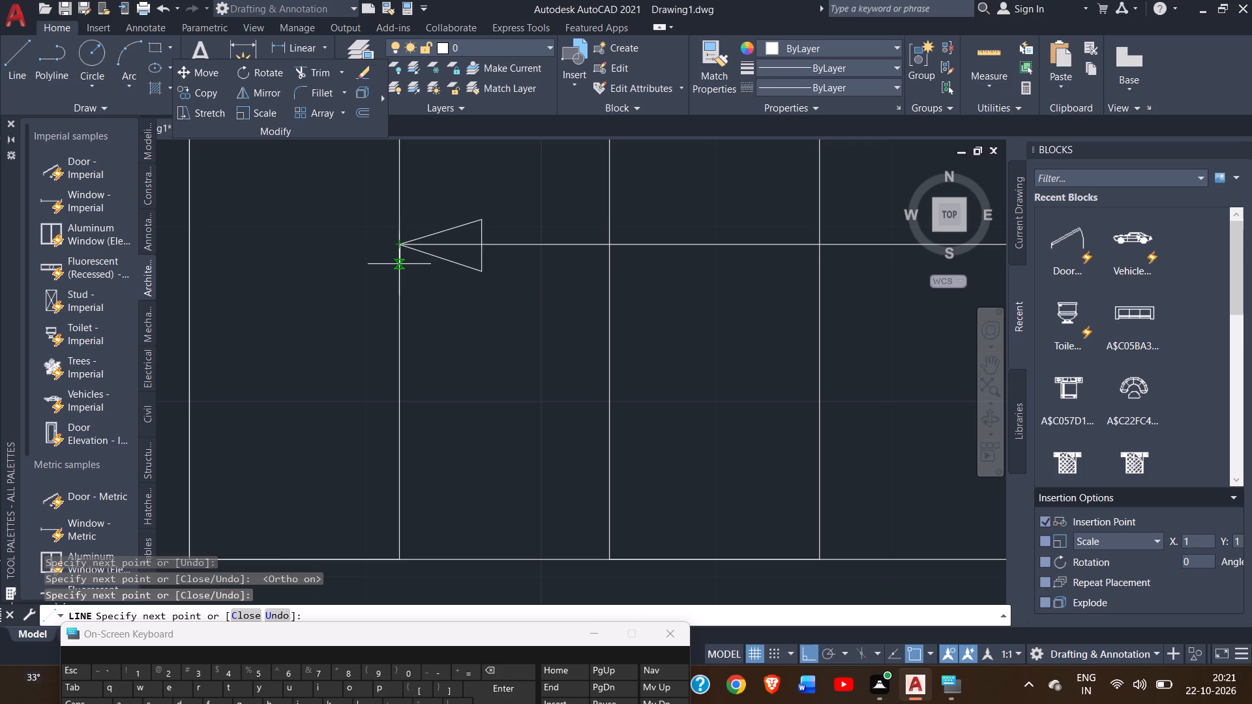
right_click(399, 265)
left_click(417, 278)
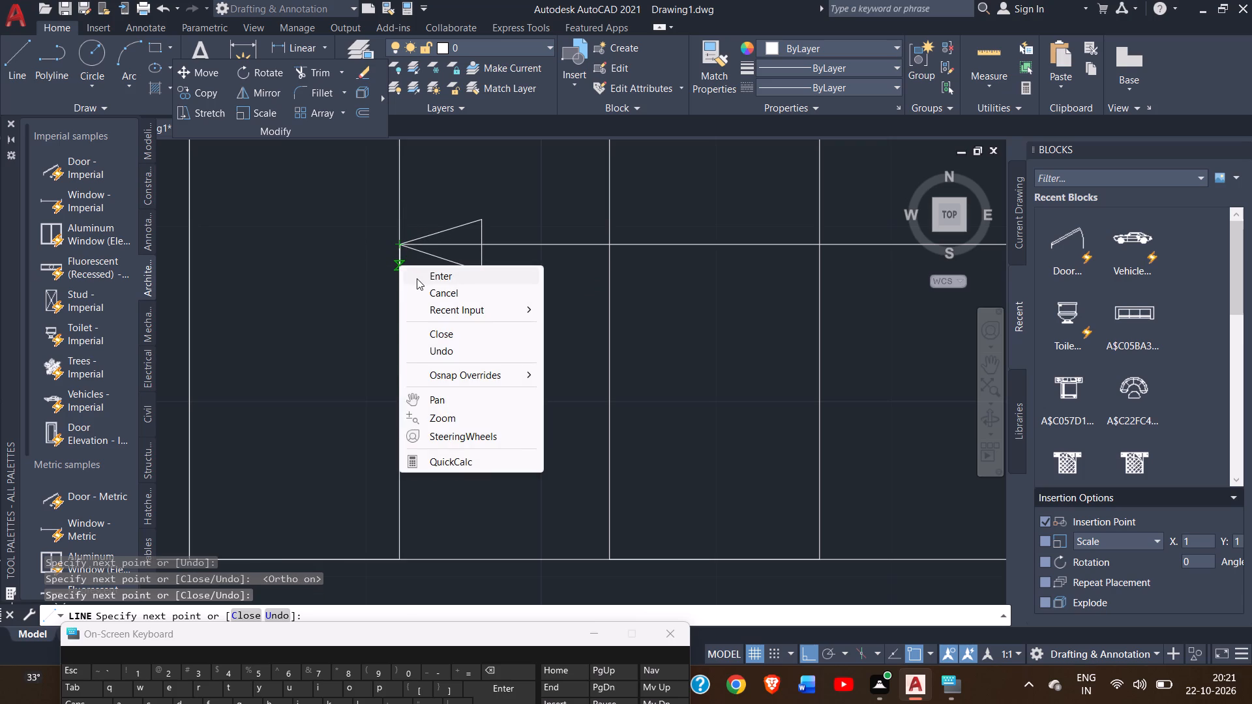
Draw a vertical direction line from the lower curved outer edge north to a horizontal tread line midway up the west flight.
scroll(422, 281, "down", 2, "ctrl")
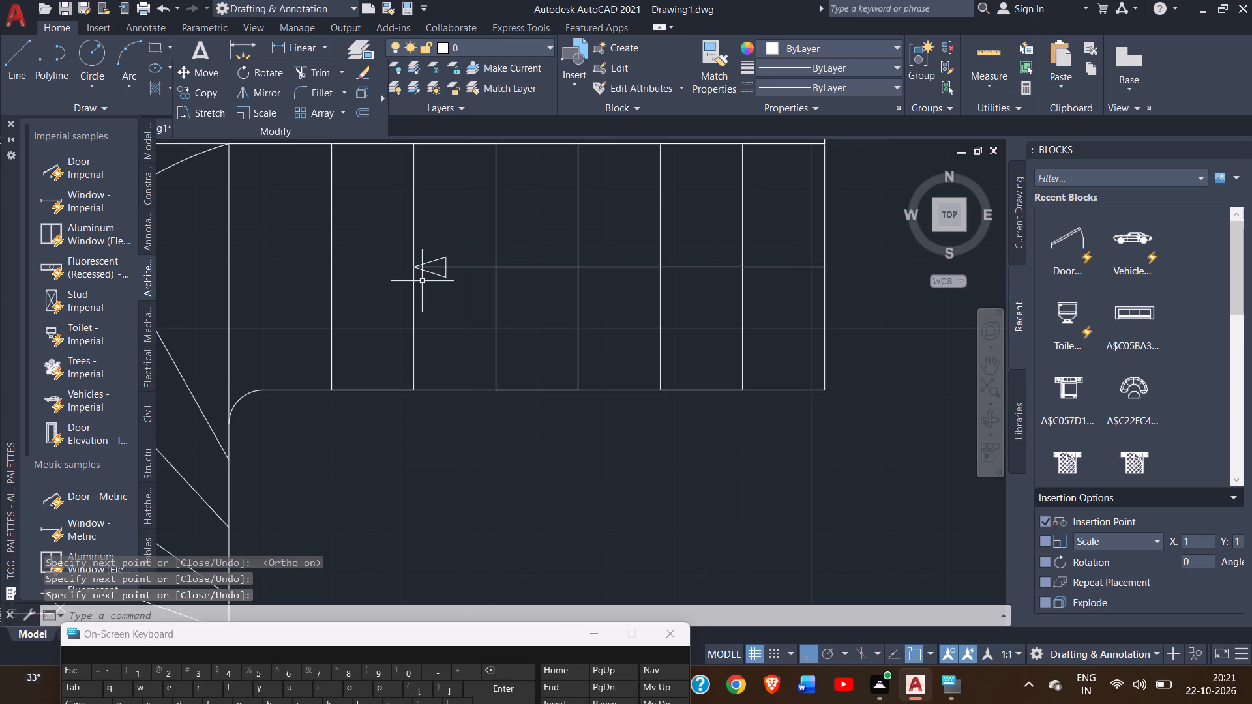
scroll(422, 281, "down", 2, "ctrl")
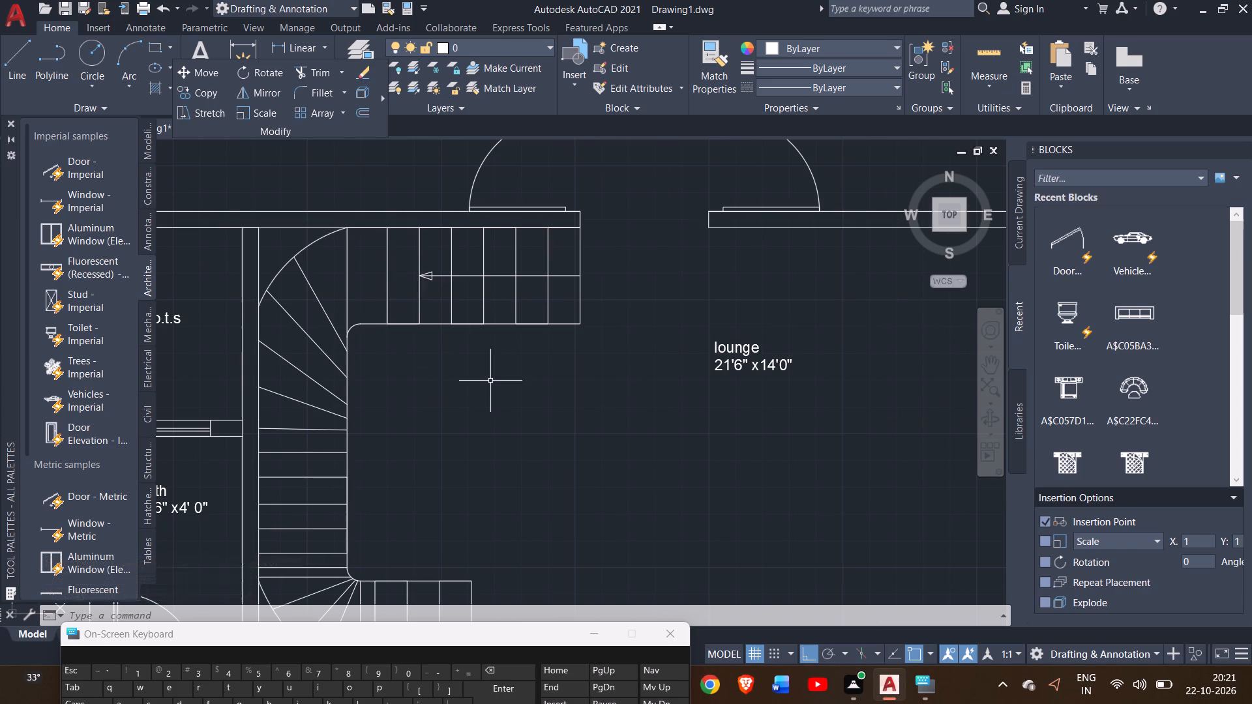
left_click(987, 376)
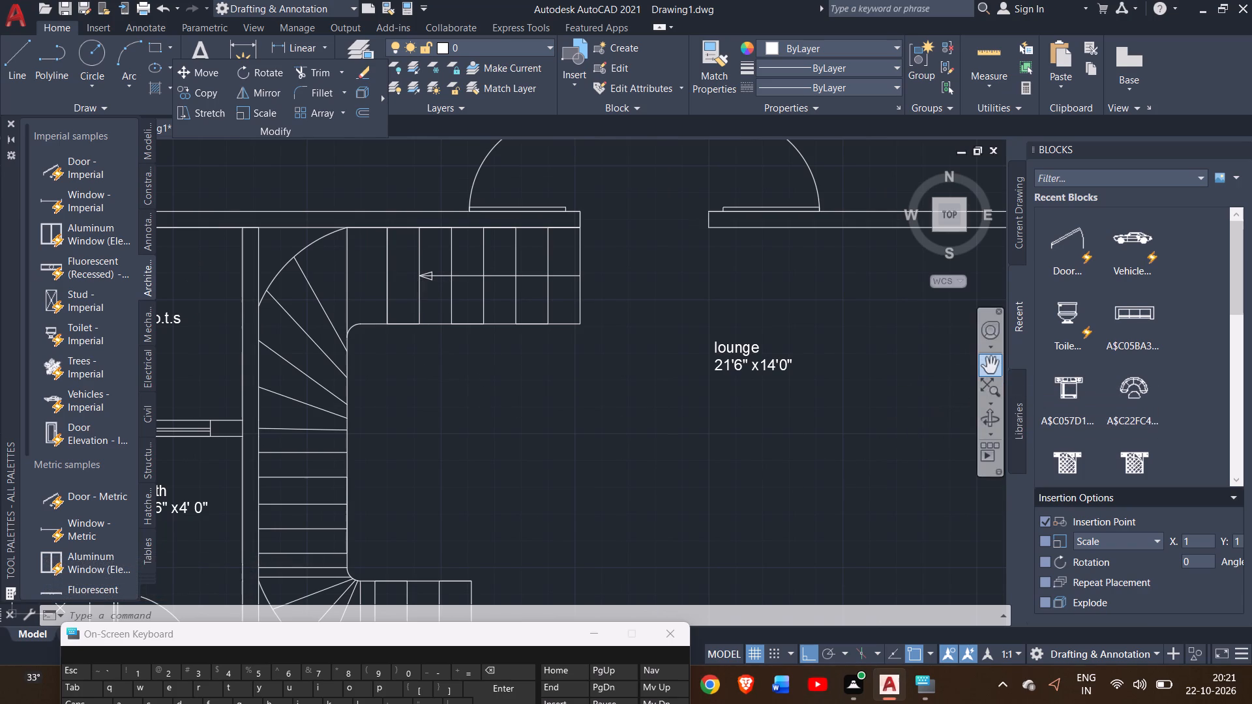
left_click_drag(663, 394, 732, 267)
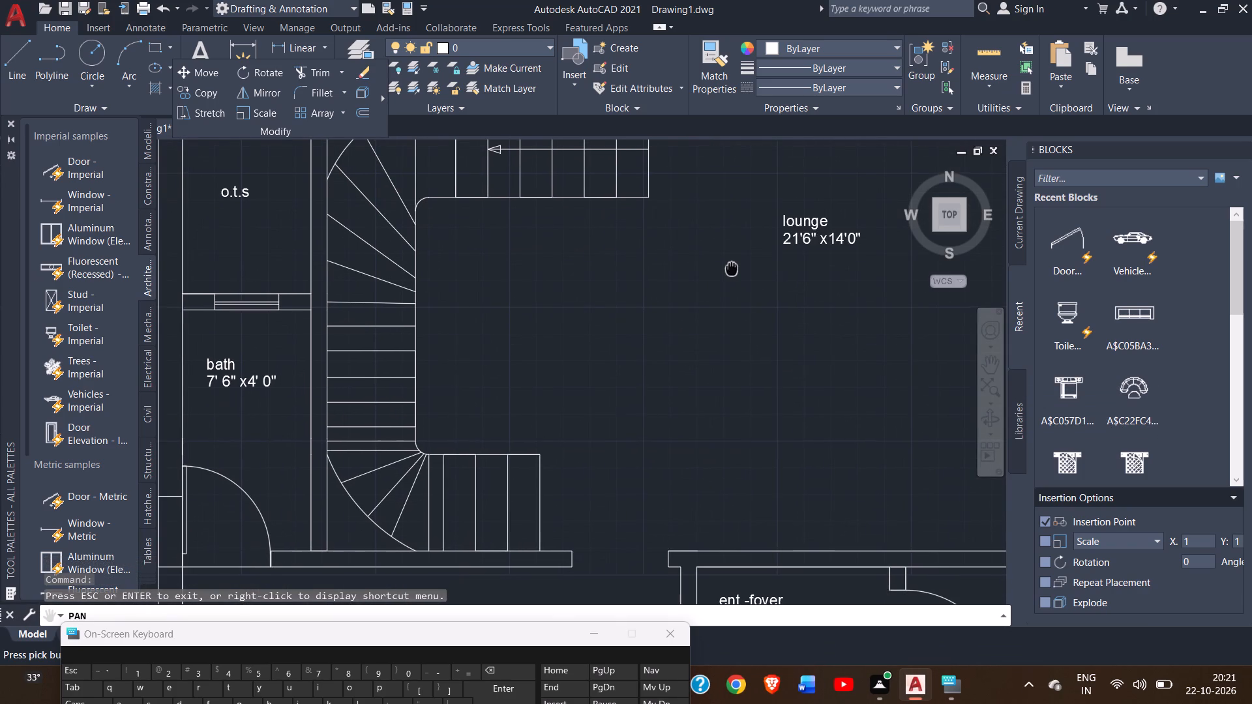
left_click_drag(732, 267, 732, 267)
left_click(9, 79)
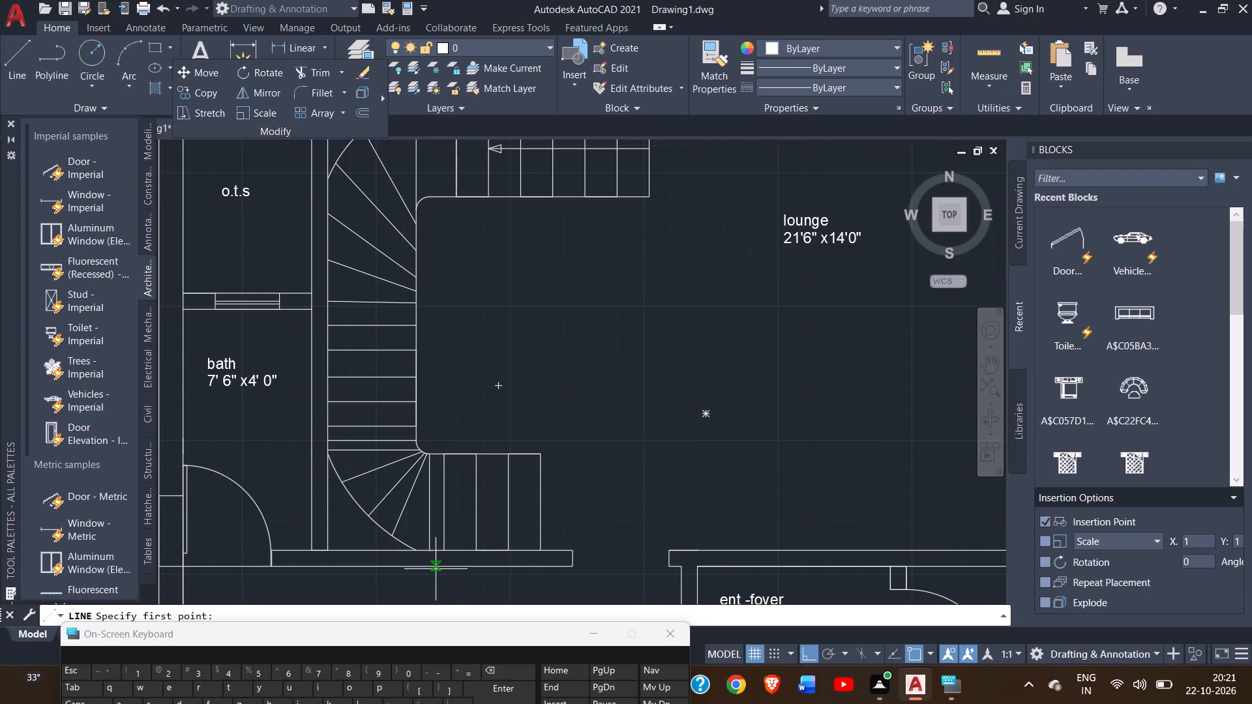
left_click(378, 525)
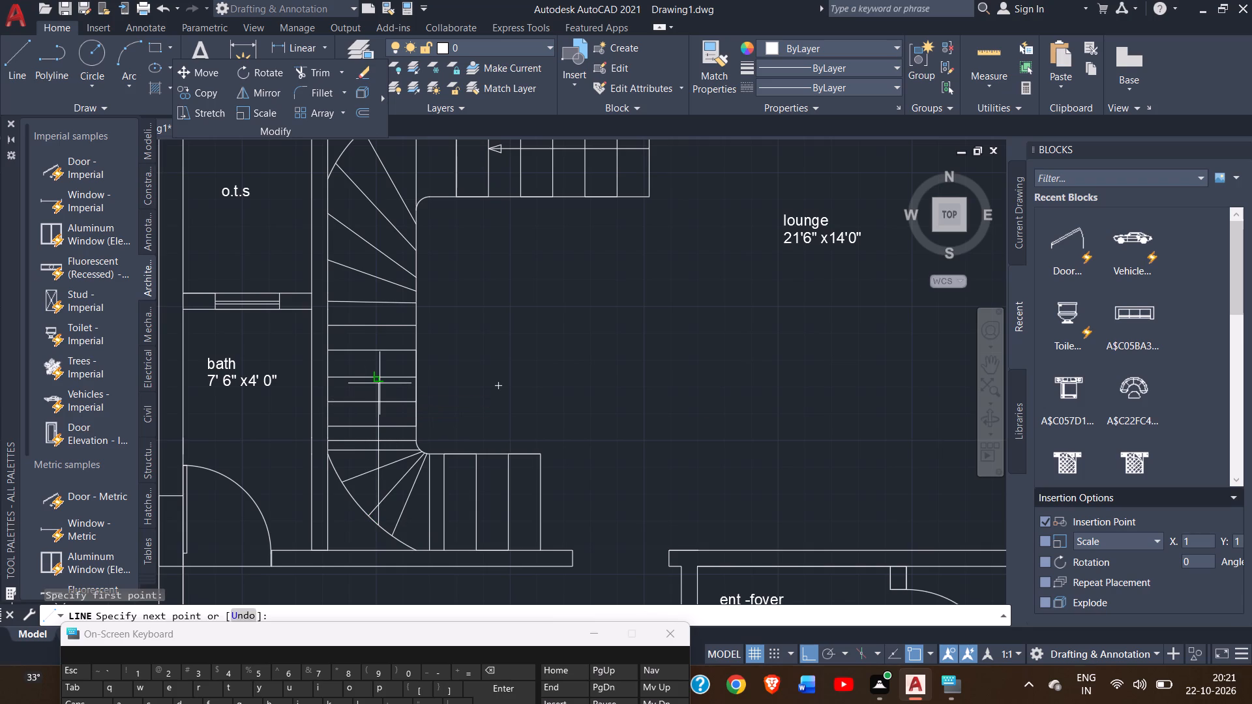
left_click(380, 379)
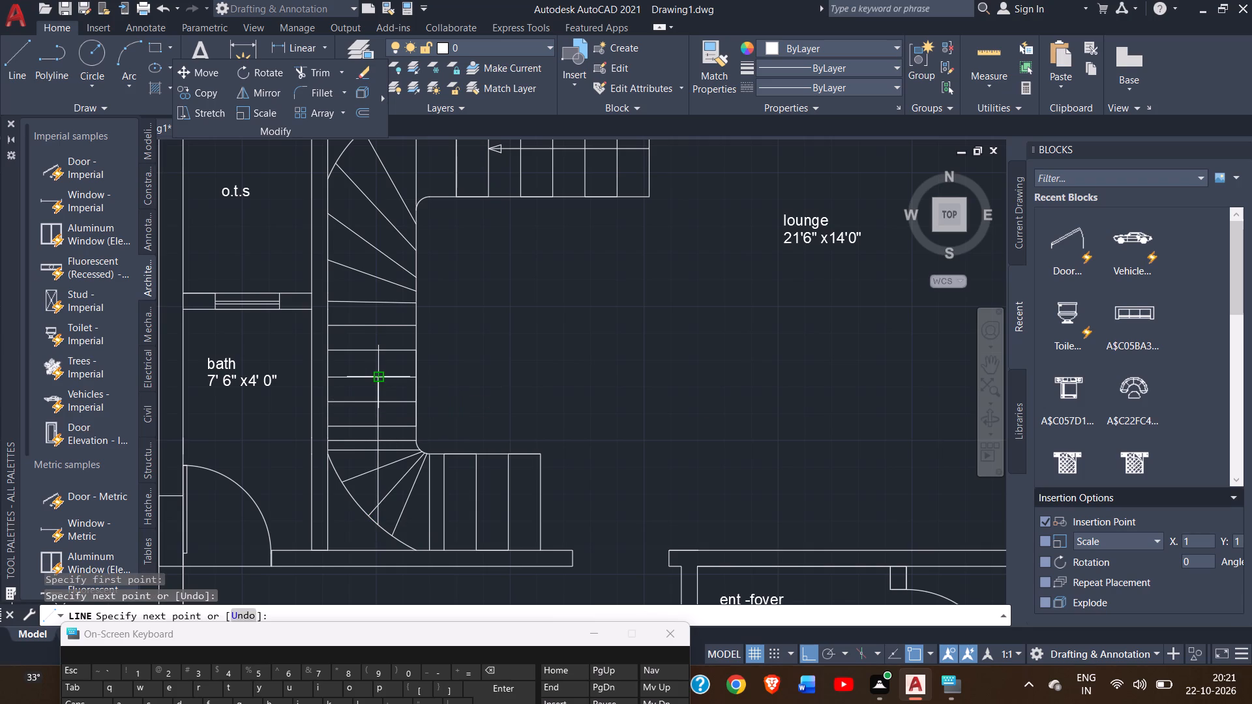
right_click(380, 379)
left_click(402, 390)
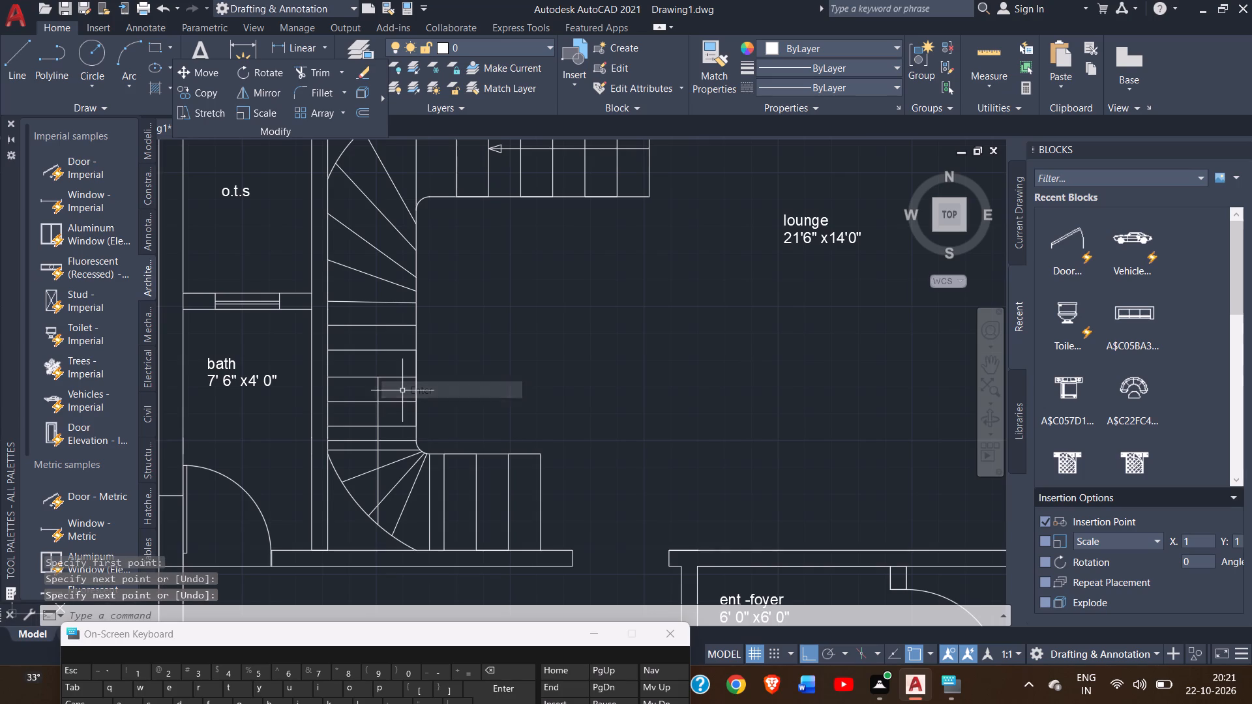
Draw a horizontal direction line from the vertical line's south end east to the lower flight's second tread line from its east edge.
left_click(29, 63)
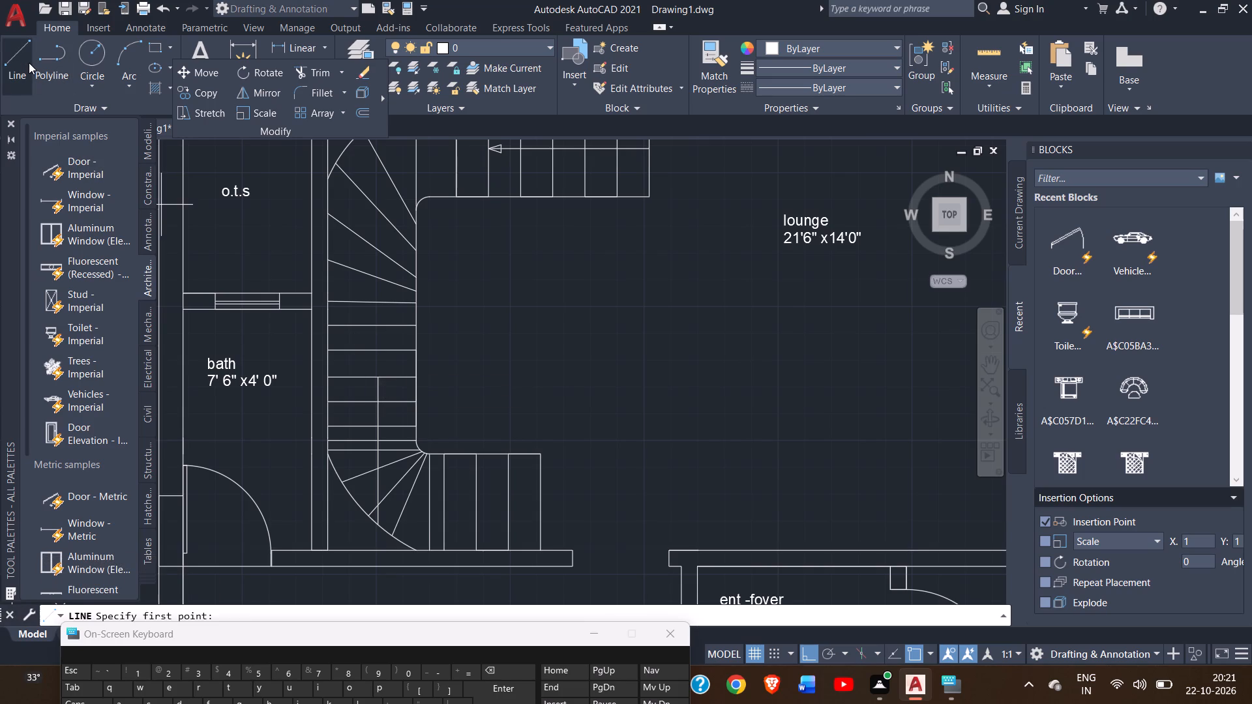
left_click(379, 523)
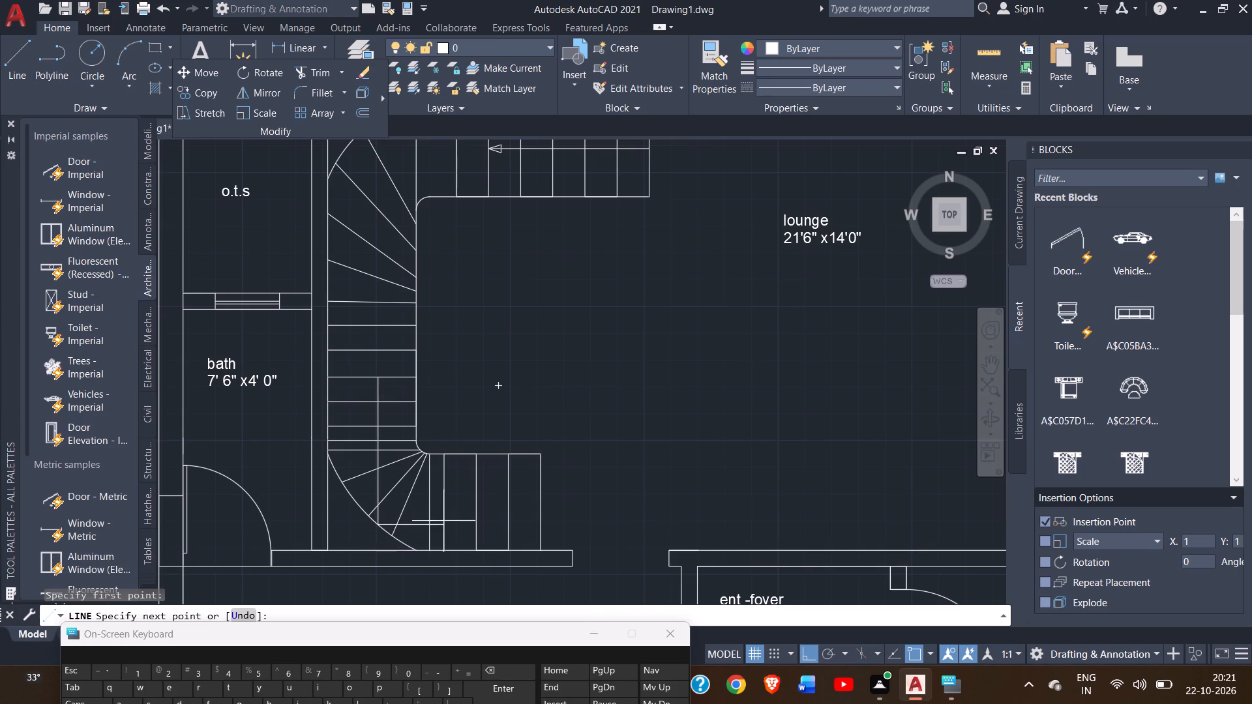
left_click(472, 523)
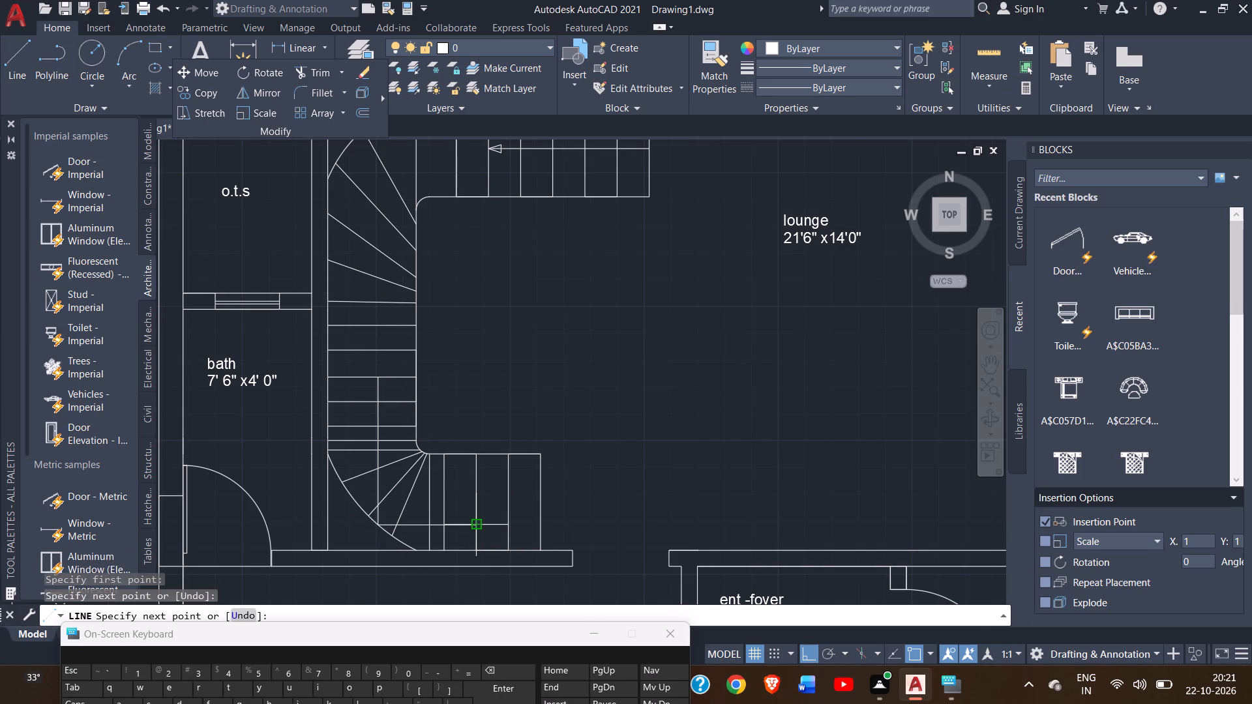
right_click(472, 523)
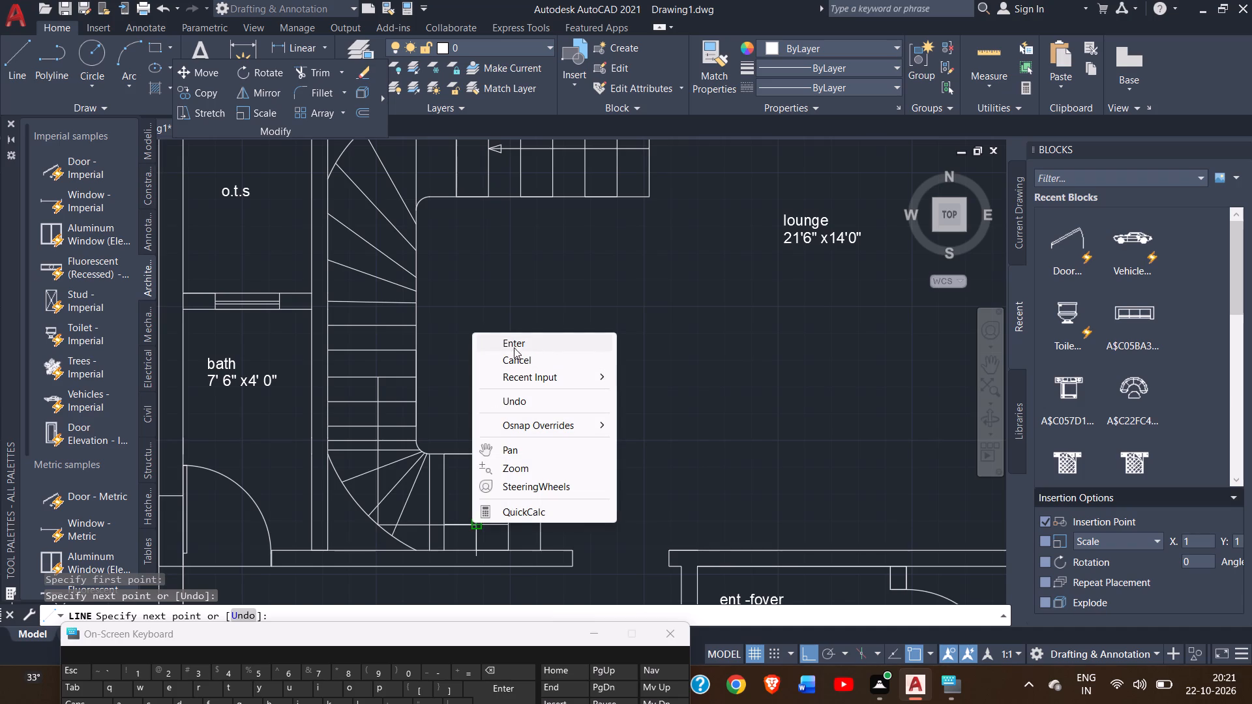
left_click(515, 337)
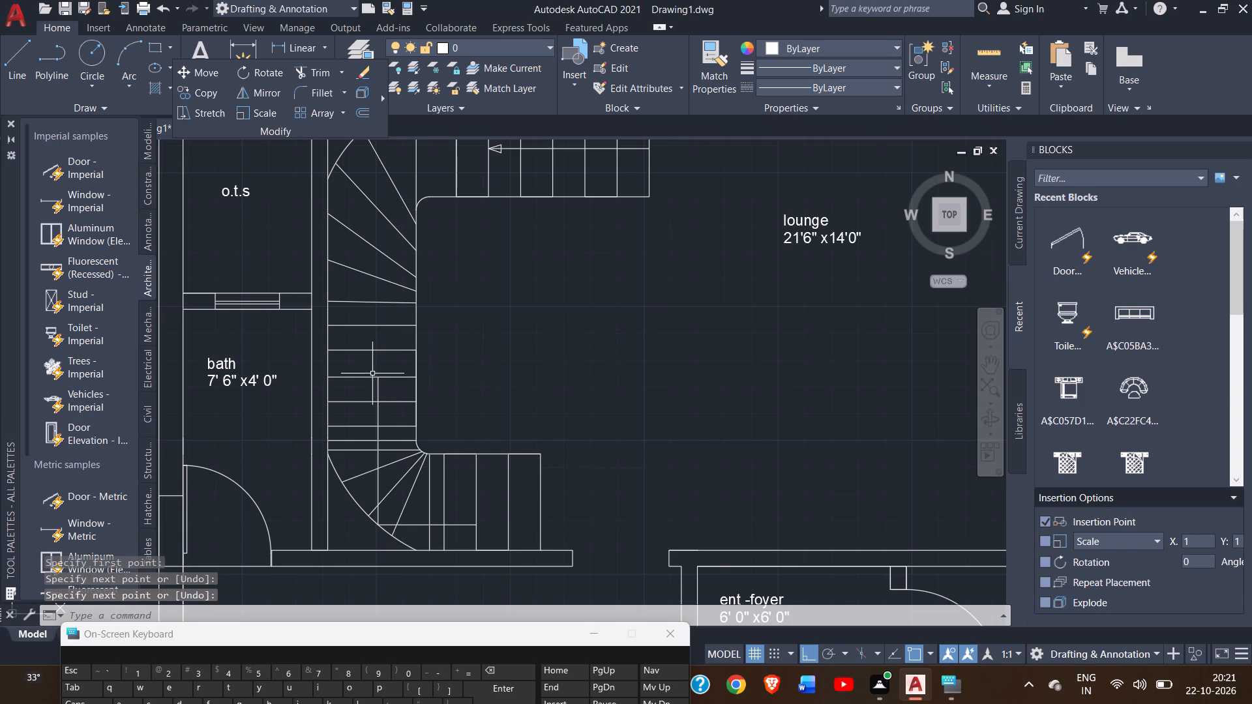
Draw a north-pointing triangular arrowhead at the north end of the west flight's vertical direction line, with Ortho turned off.
scroll(372, 370, "up", 2, "ctrl")
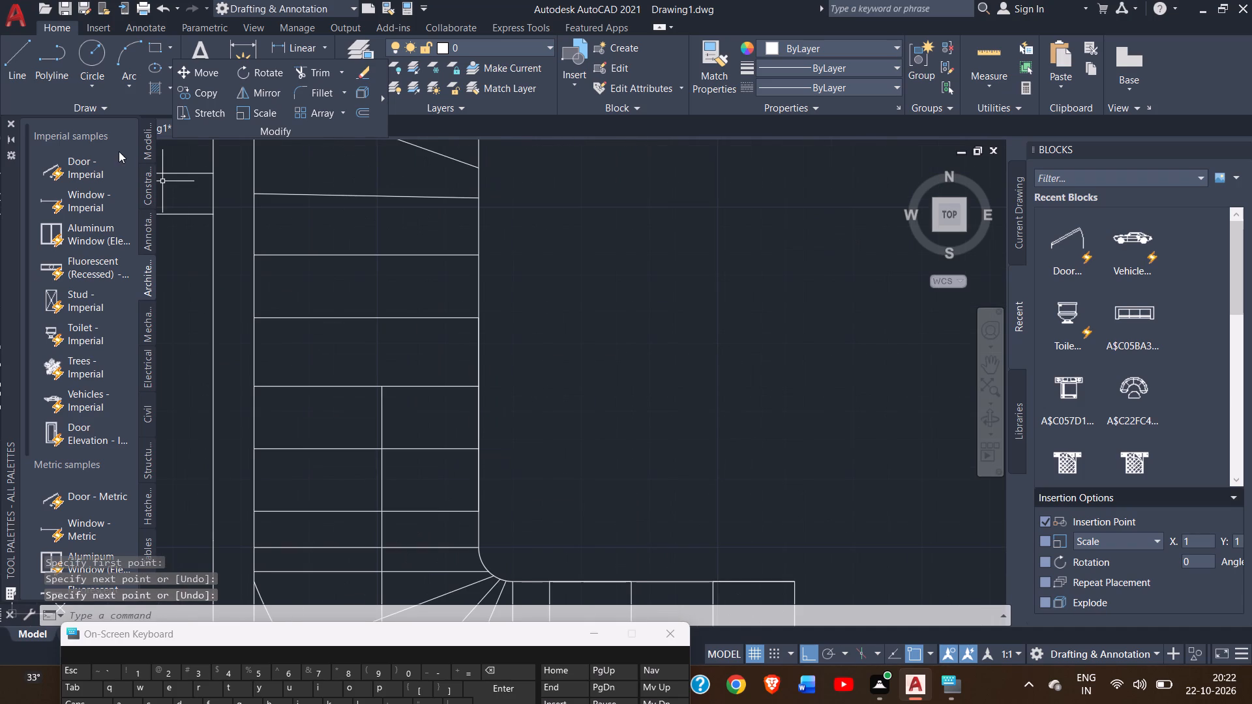
left_click(12, 73)
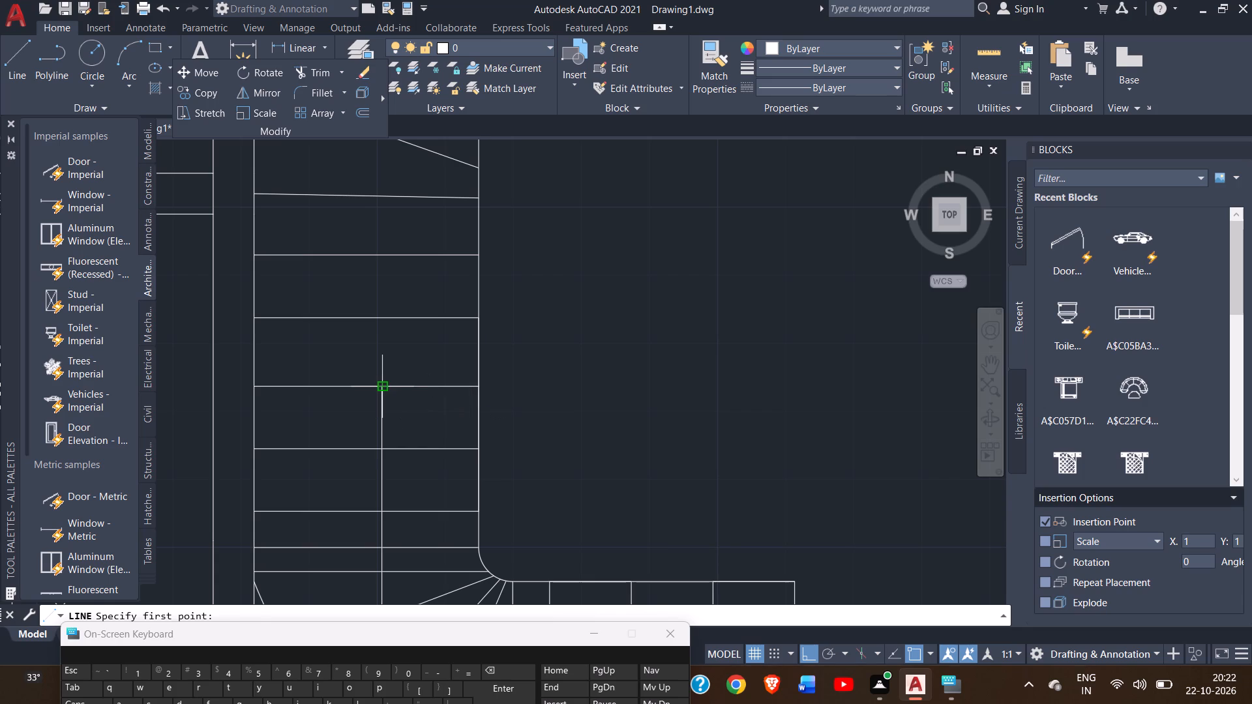
left_click_drag(378, 387, 375, 404)
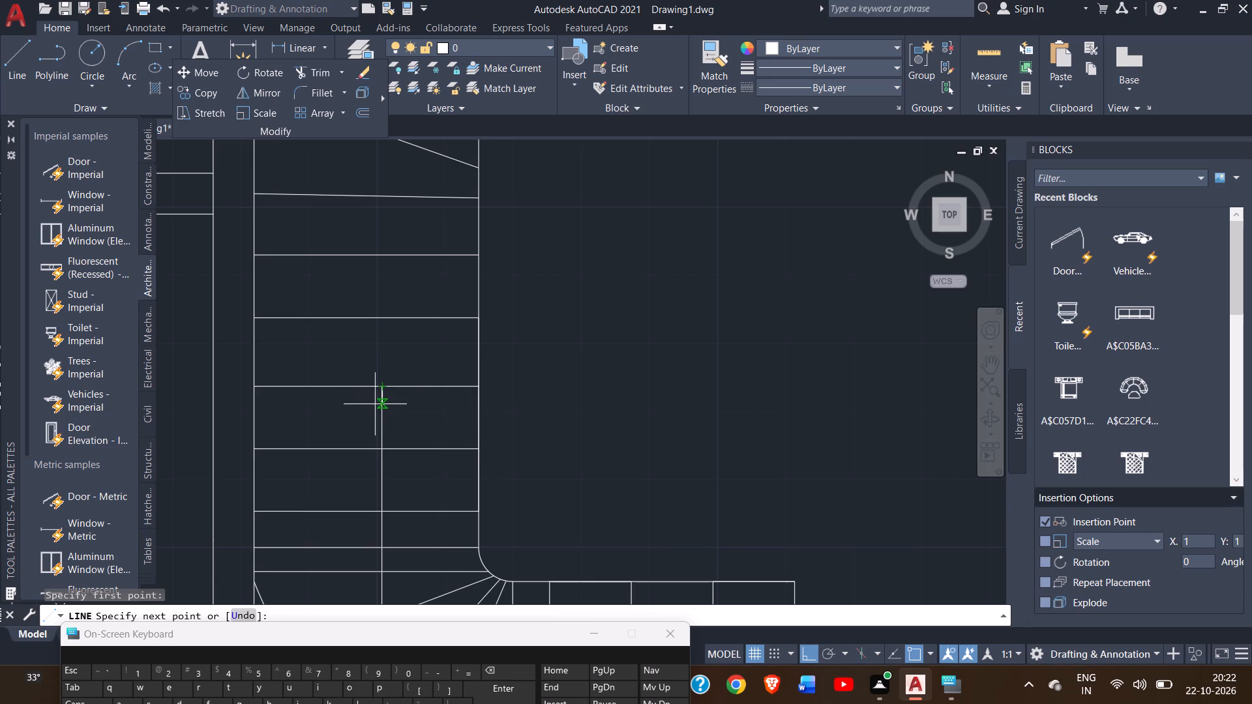
left_click_drag(375, 404, 365, 402)
left_click(802, 653)
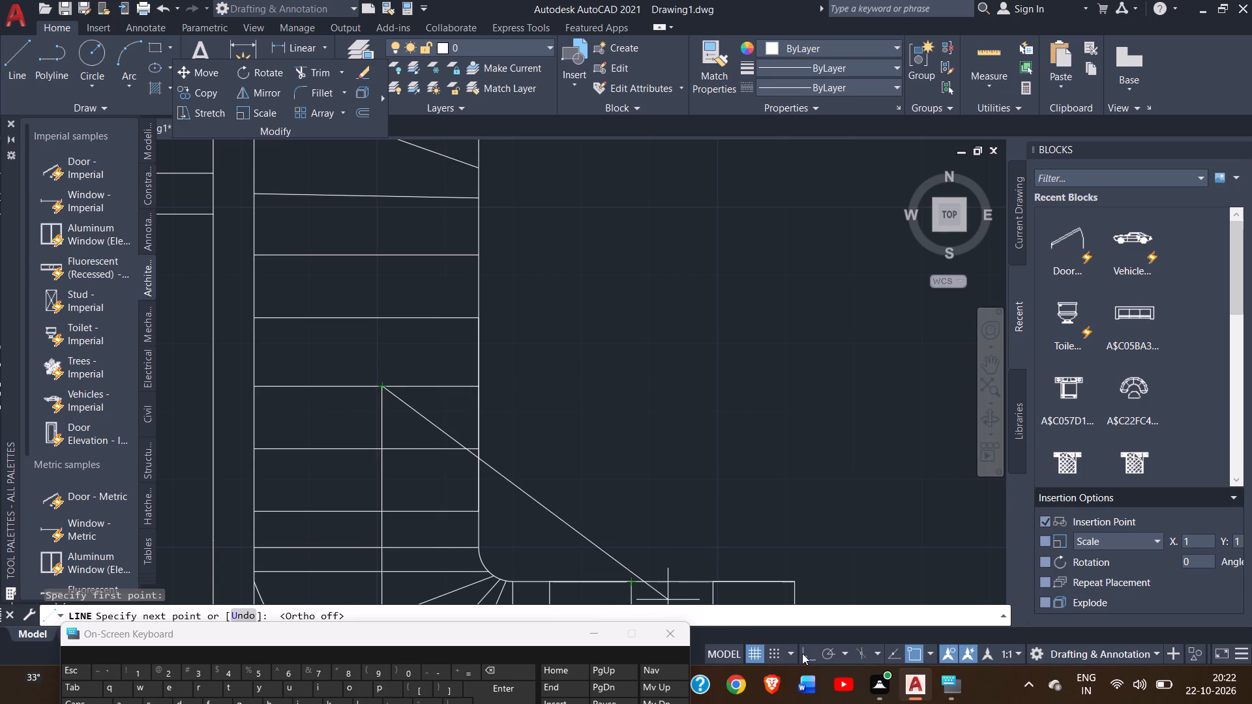
left_click(361, 422)
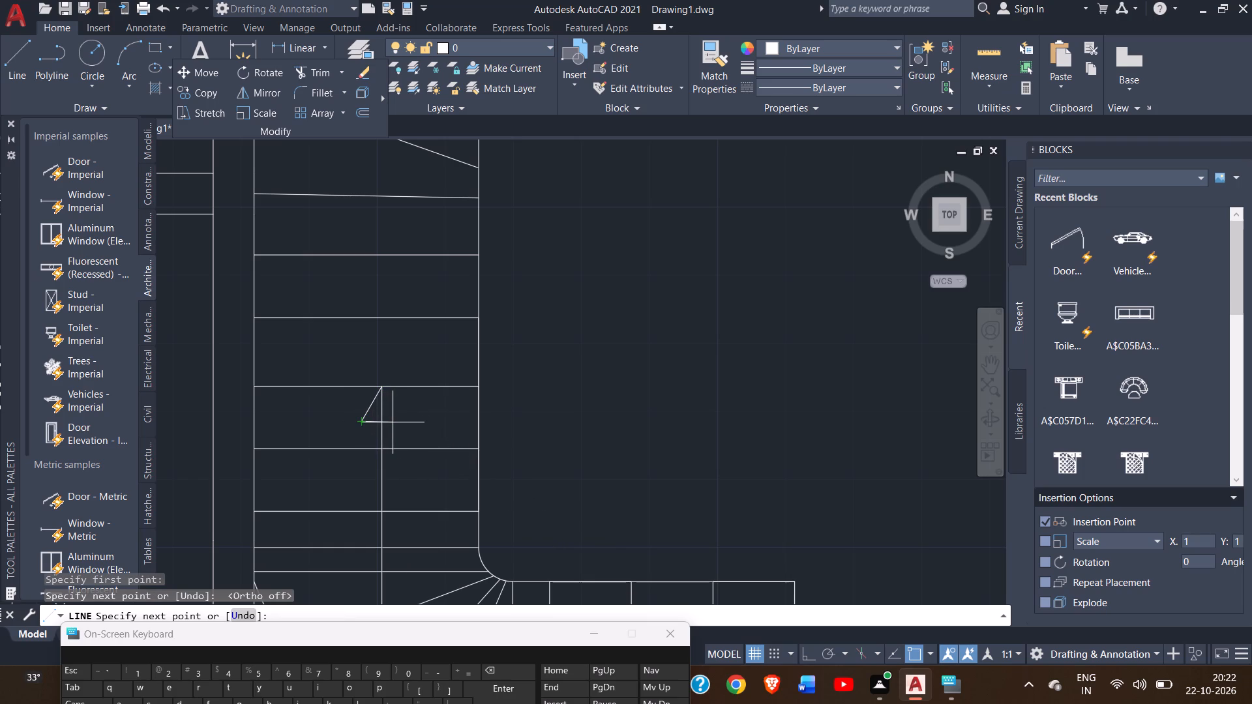
left_click(399, 422)
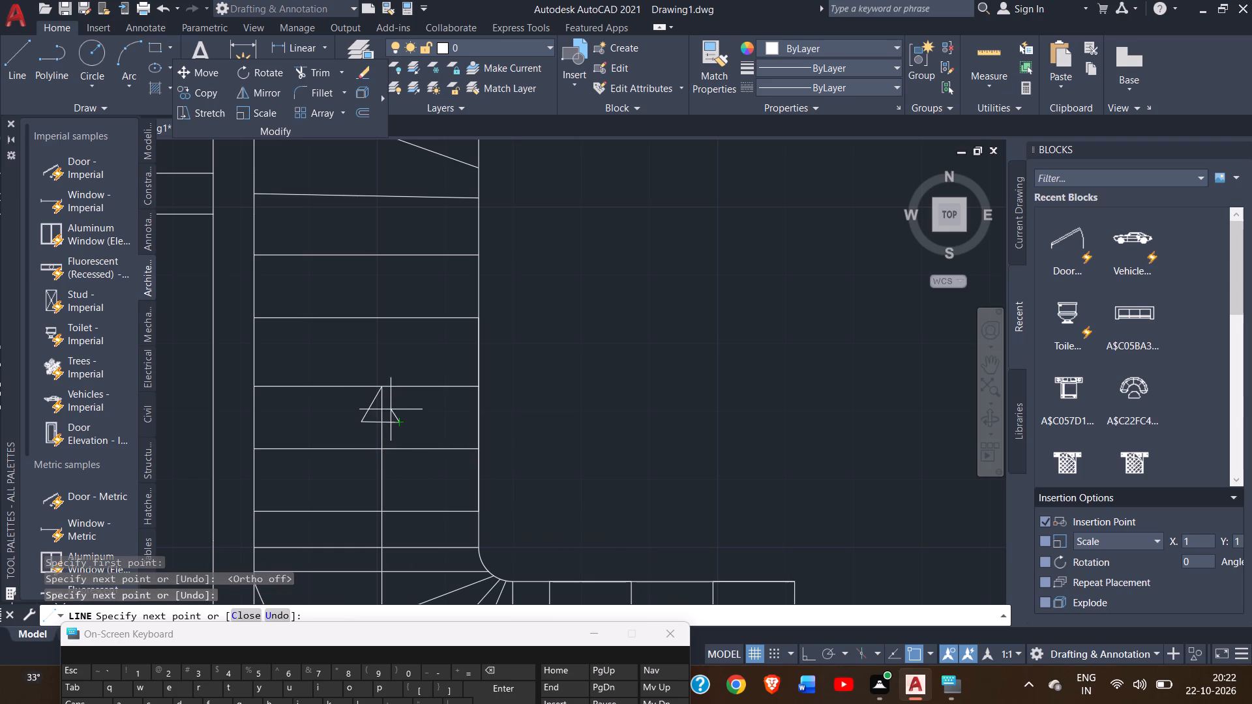
left_click(382, 390)
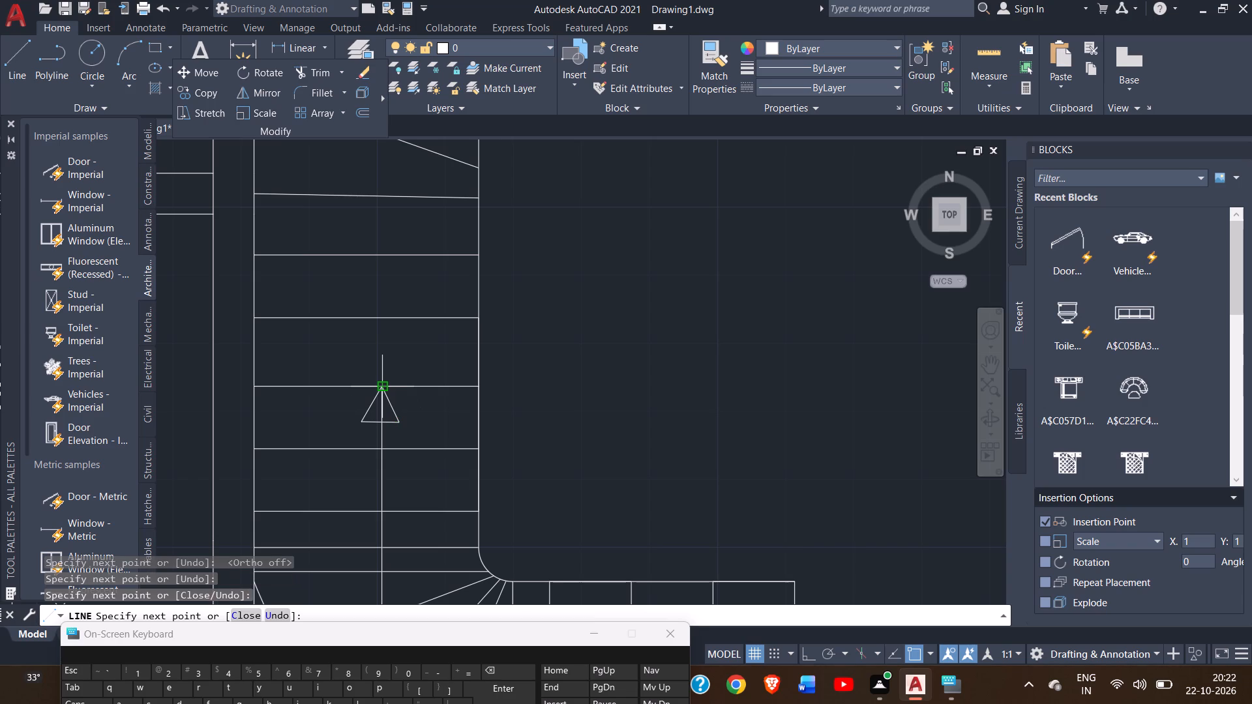
right_click(382, 390)
left_click(402, 396)
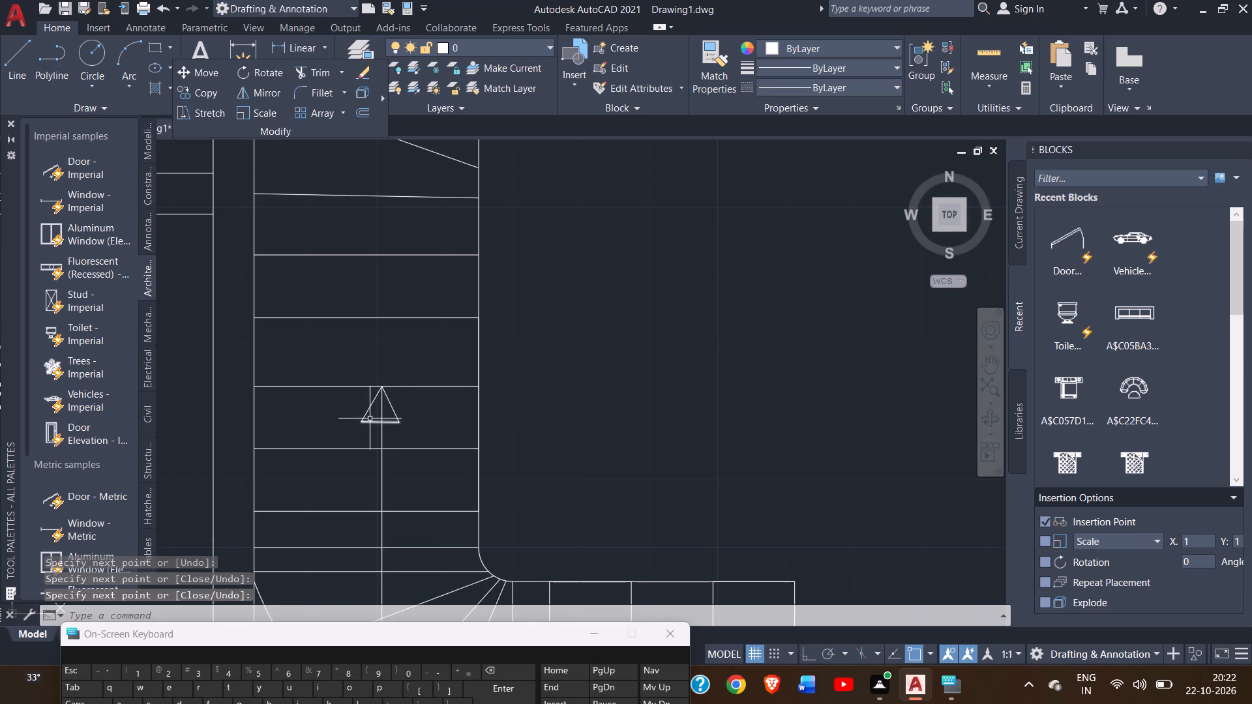
Examine the lounge staircase with its direction arrows and the whole ground floor plan, including the rooms and front entrance steps.
scroll(370, 418, "up", 3, "ctrl")
scroll(370, 418, "down", 2, "ctrl")
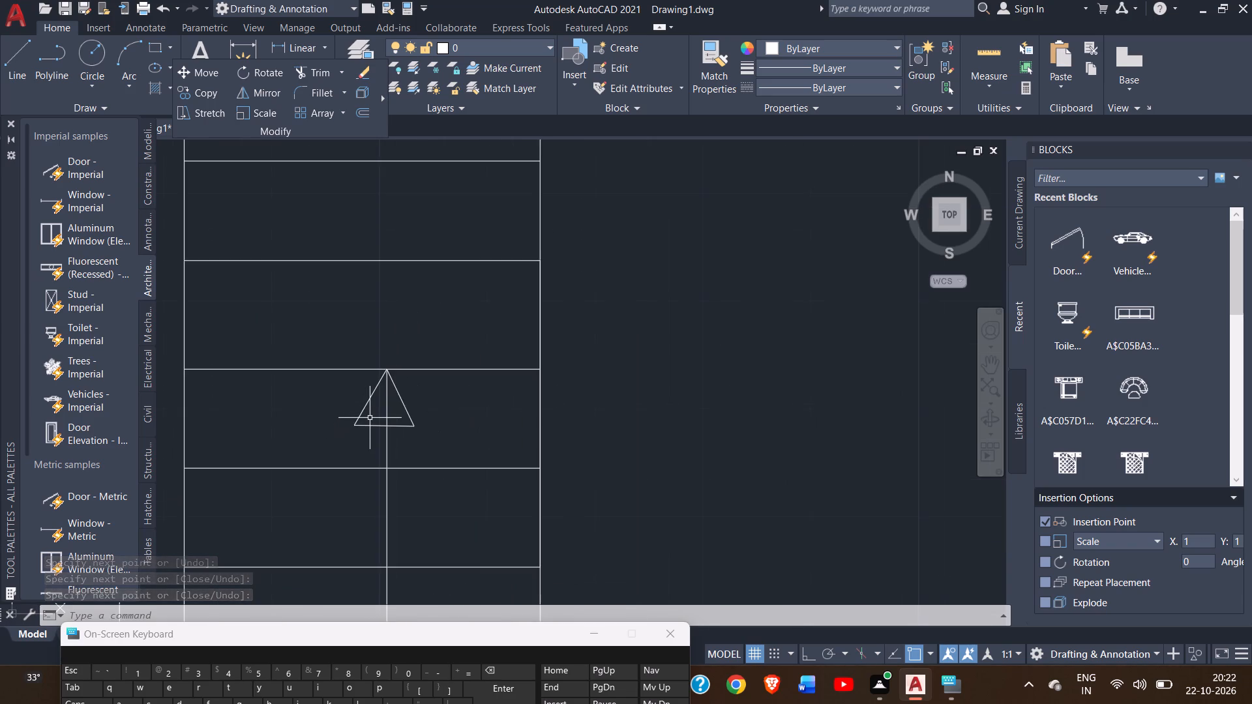
scroll(370, 418, "down", 5, "ctrl")
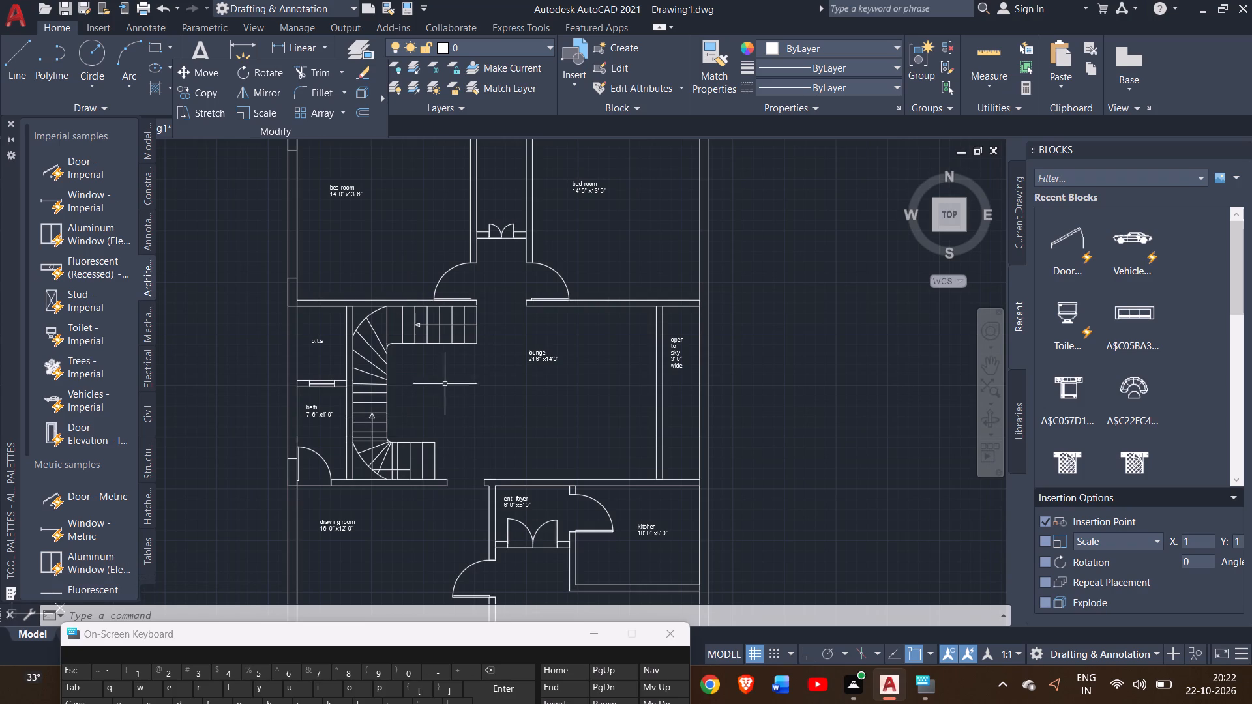
scroll(422, 321, "up", 3, "ctrl")
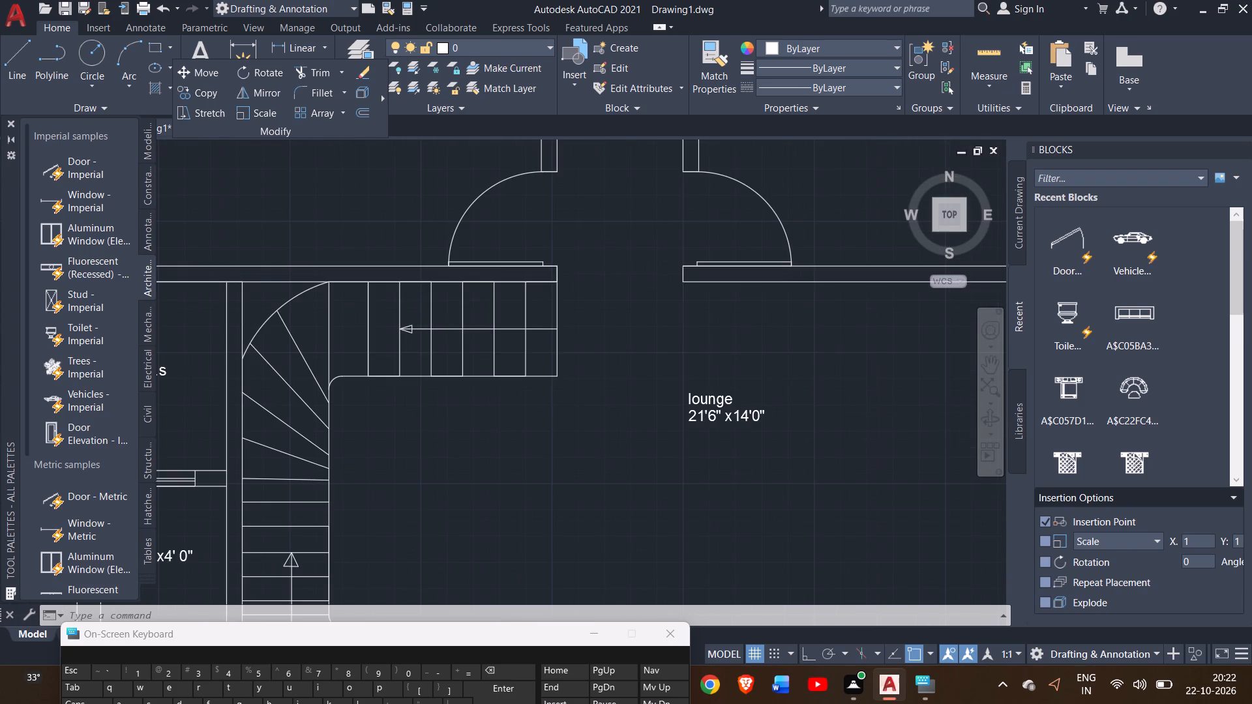
scroll(422, 321, "up", 1, "ctrl")
scroll(422, 321, "down", 2, "ctrl")
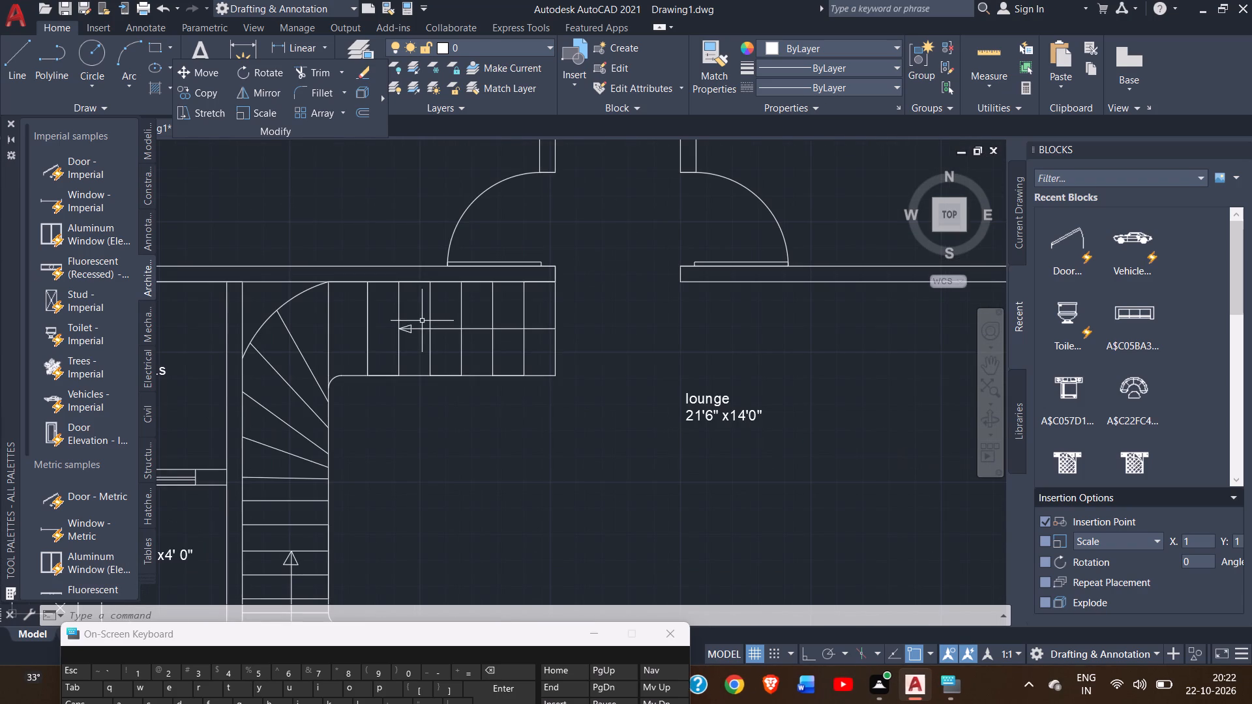
scroll(422, 321, "down", 2, "ctrl")
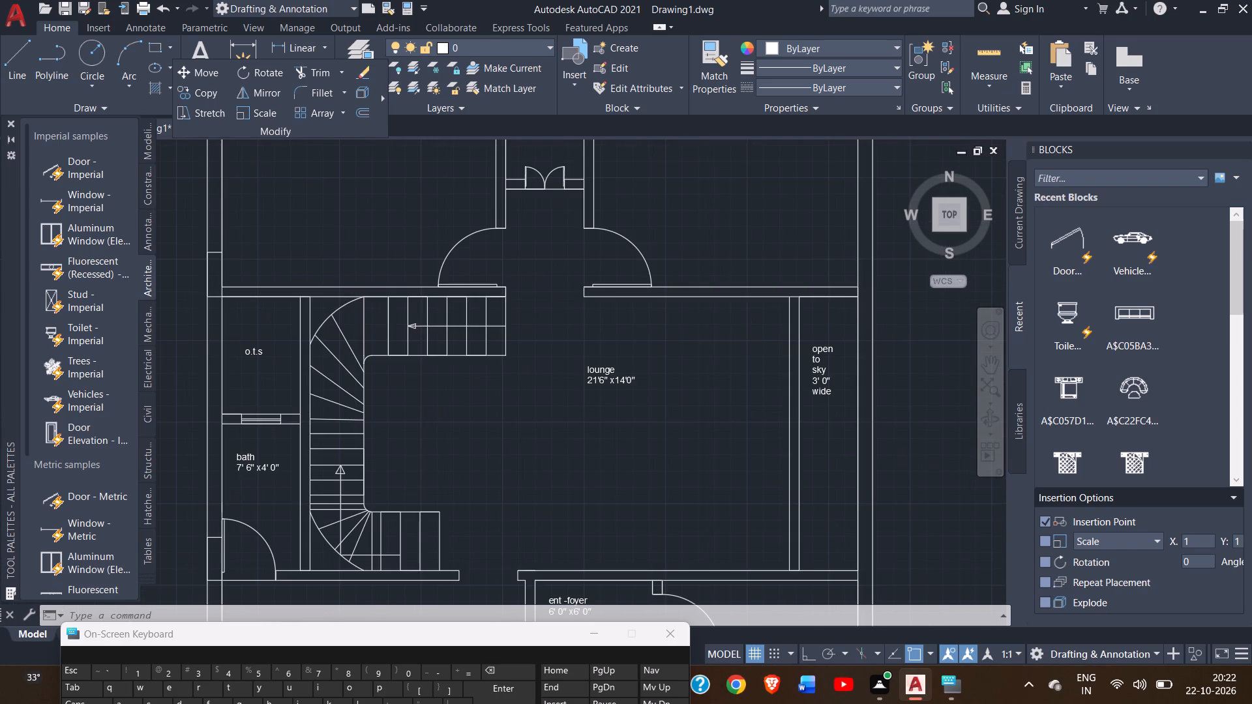
scroll(320, 376, "up", 2, "ctrl")
scroll(320, 376, "down", 1, "ctrl")
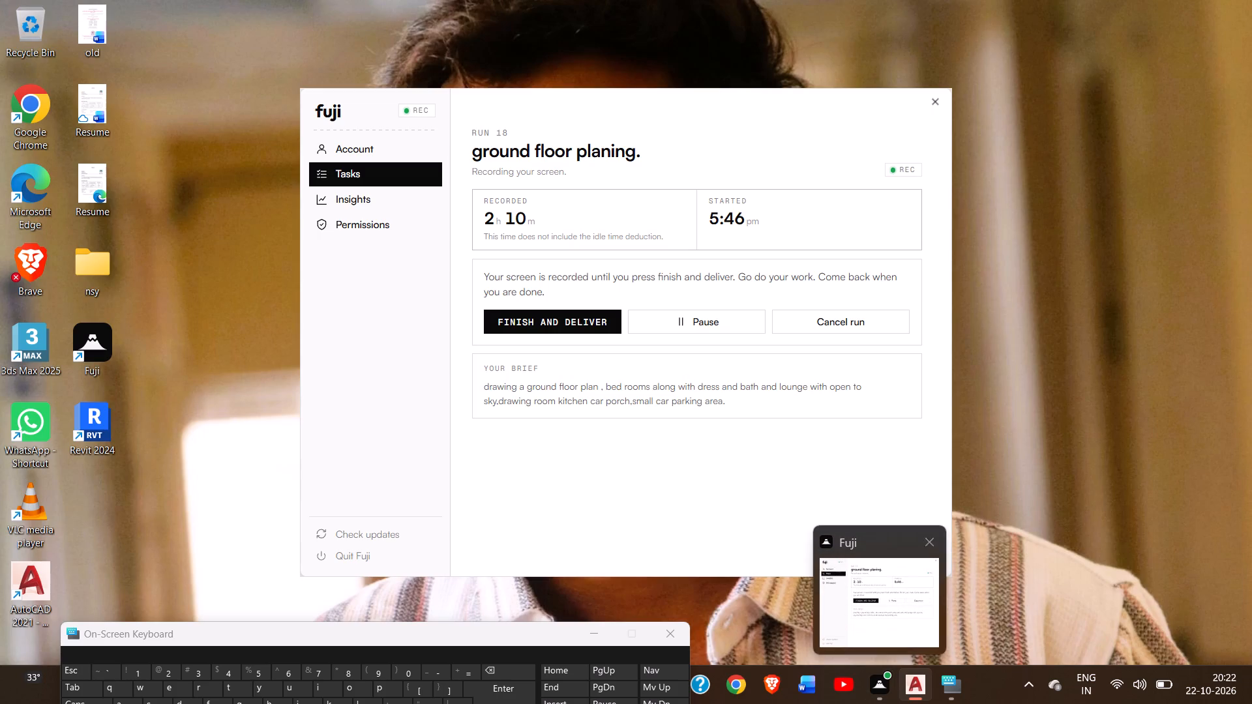
scroll(721, 475, "down", 1, "ctrl")
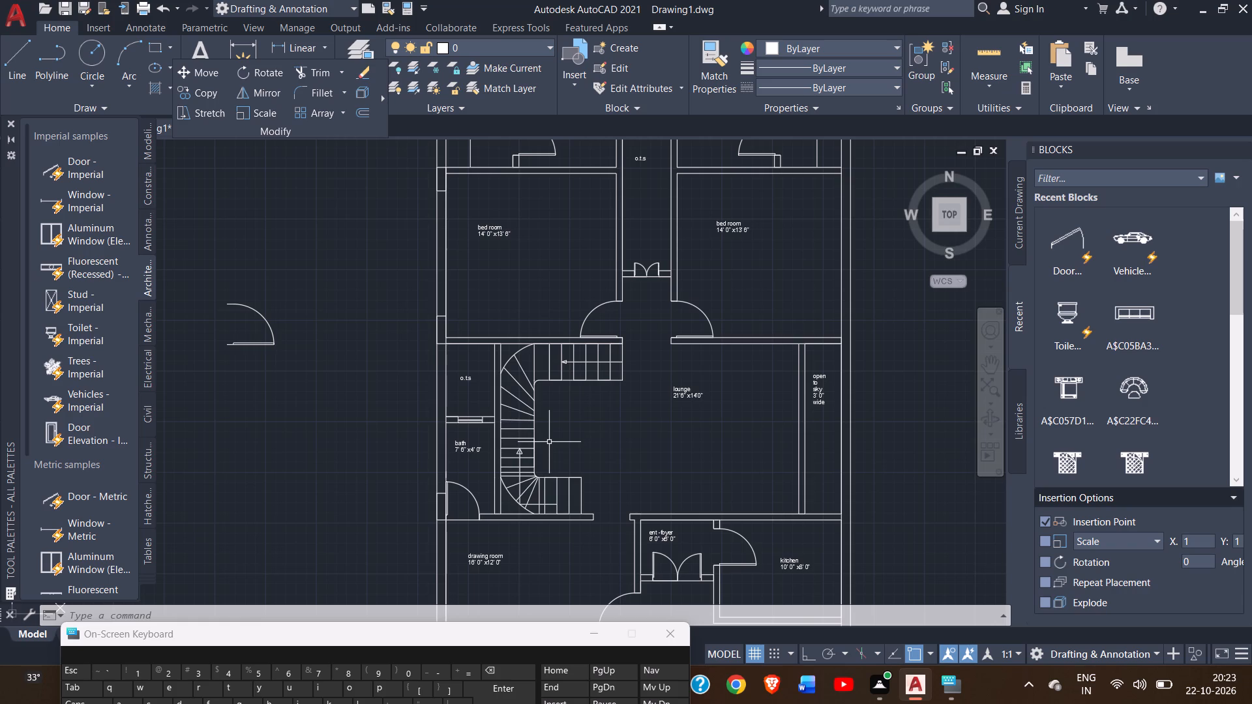
scroll(549, 442, "up", 1, "ctrl")
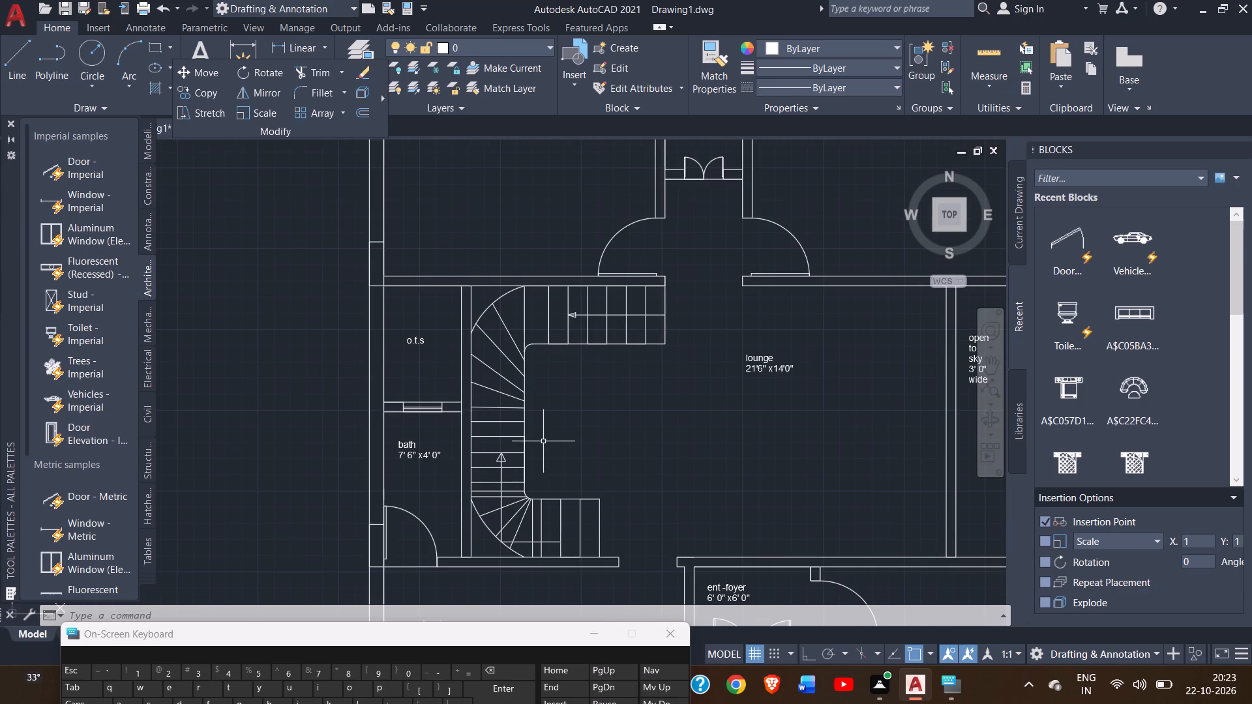
scroll(543, 441, "up", 2, "ctrl")
scroll(543, 441, "down", 1, "ctrl")
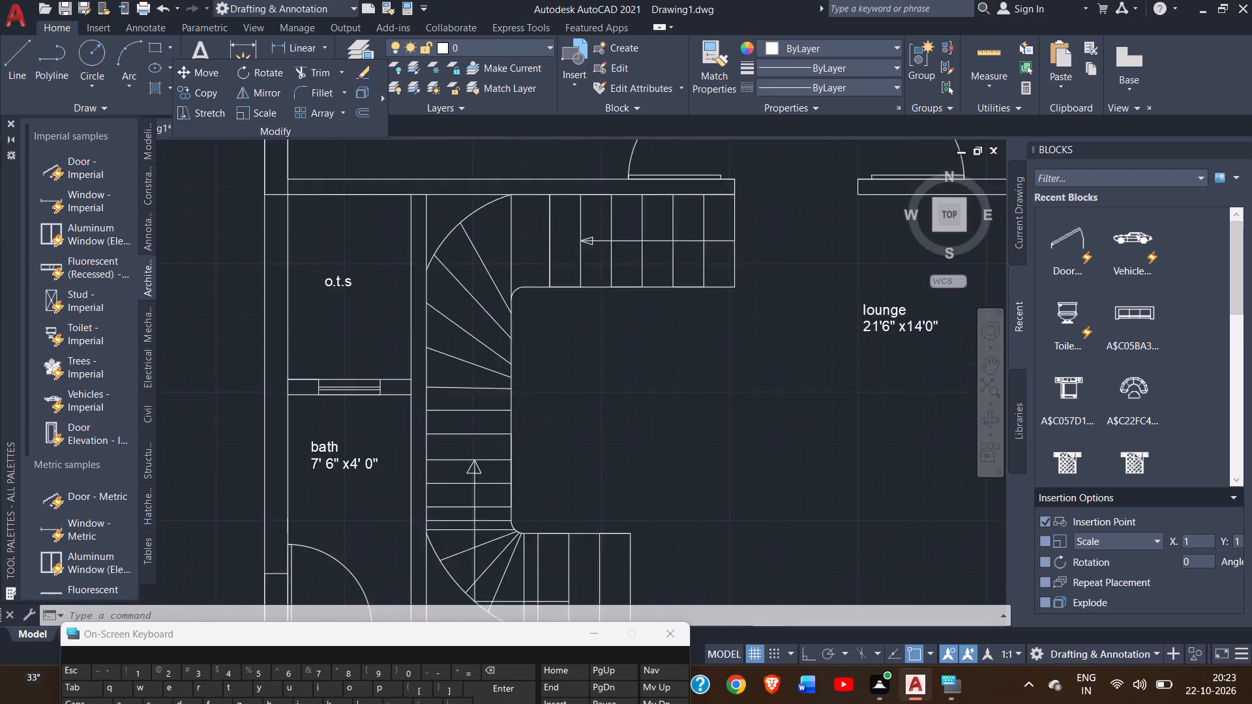
scroll(543, 441, "down", 2, "ctrl")
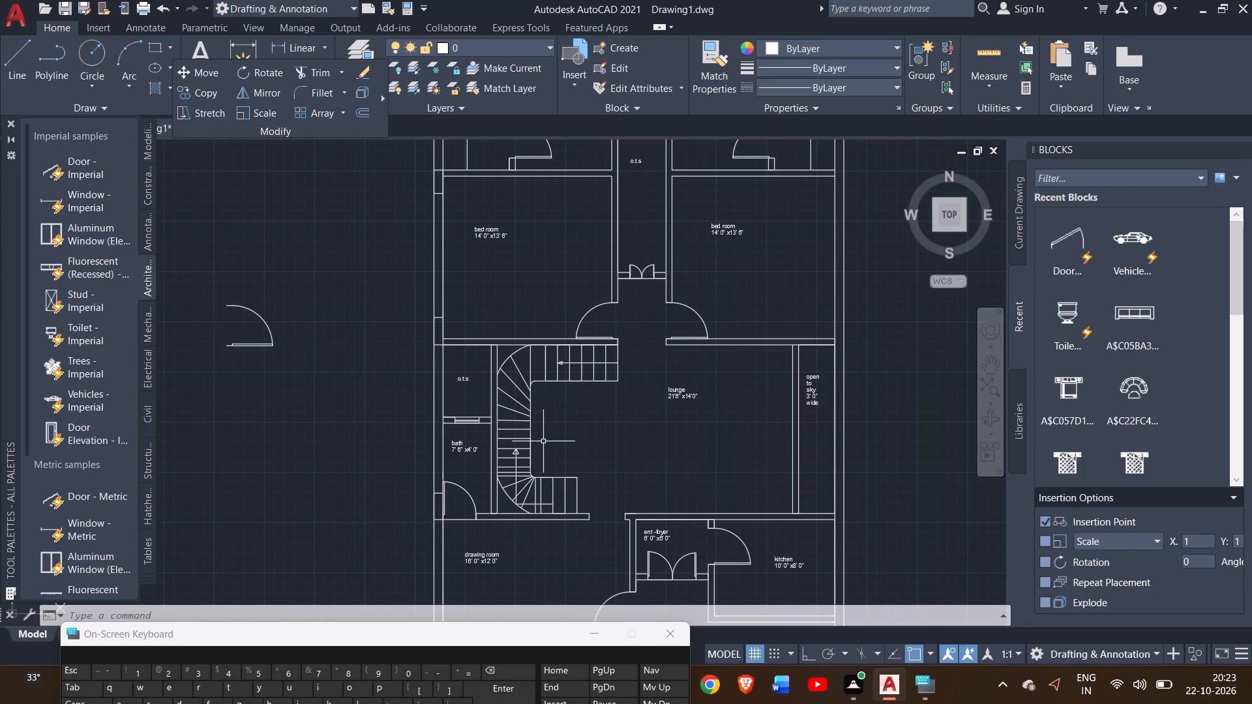
scroll(593, 404, "down", 1, "ctrl")
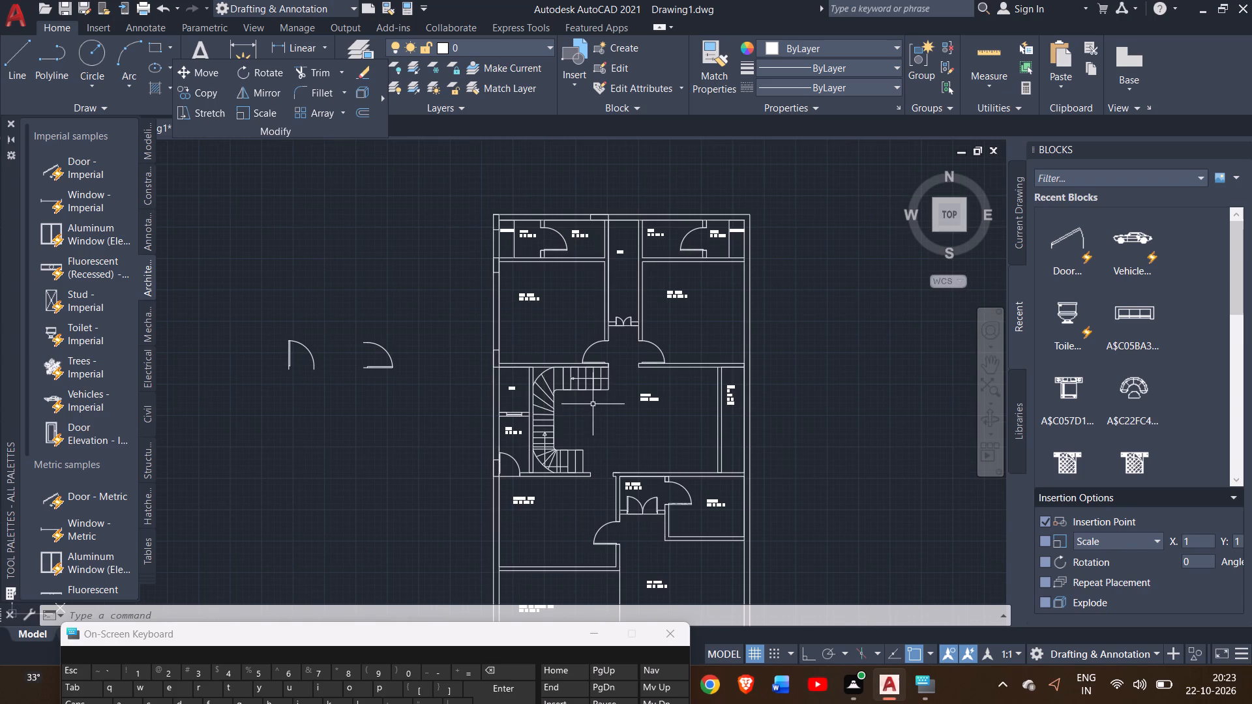
left_click(990, 366)
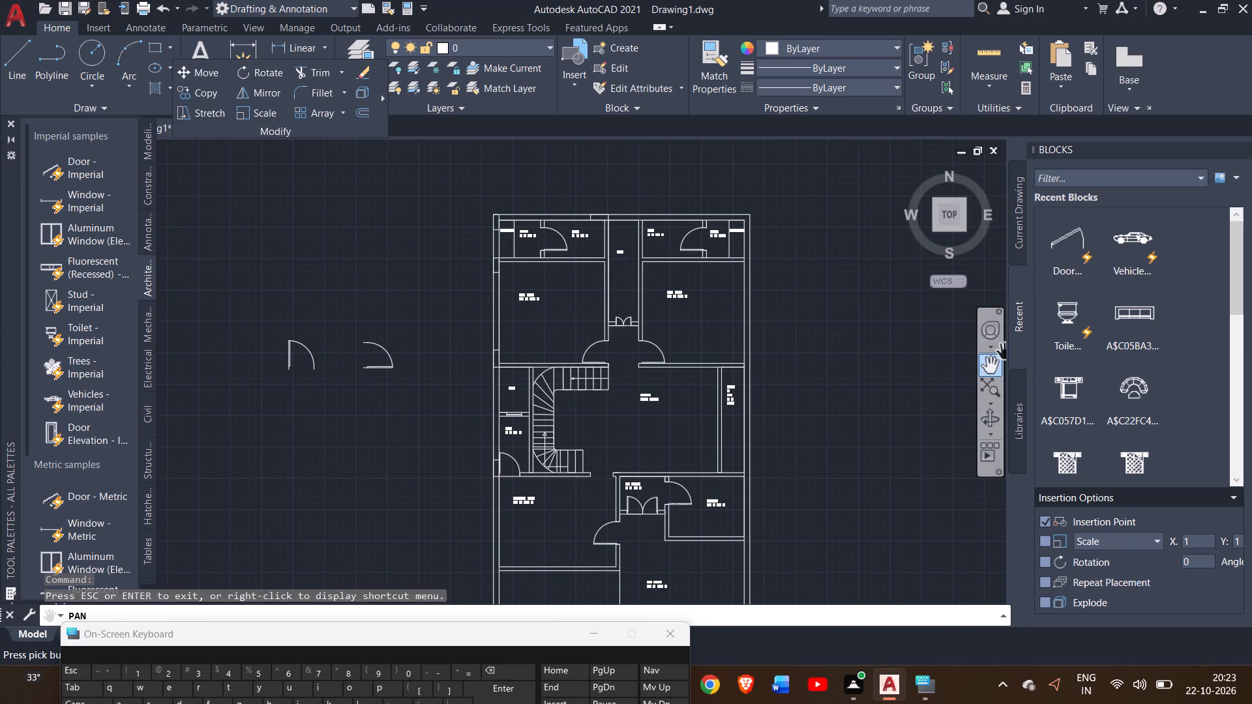
left_click_drag(853, 370, 776, 254)
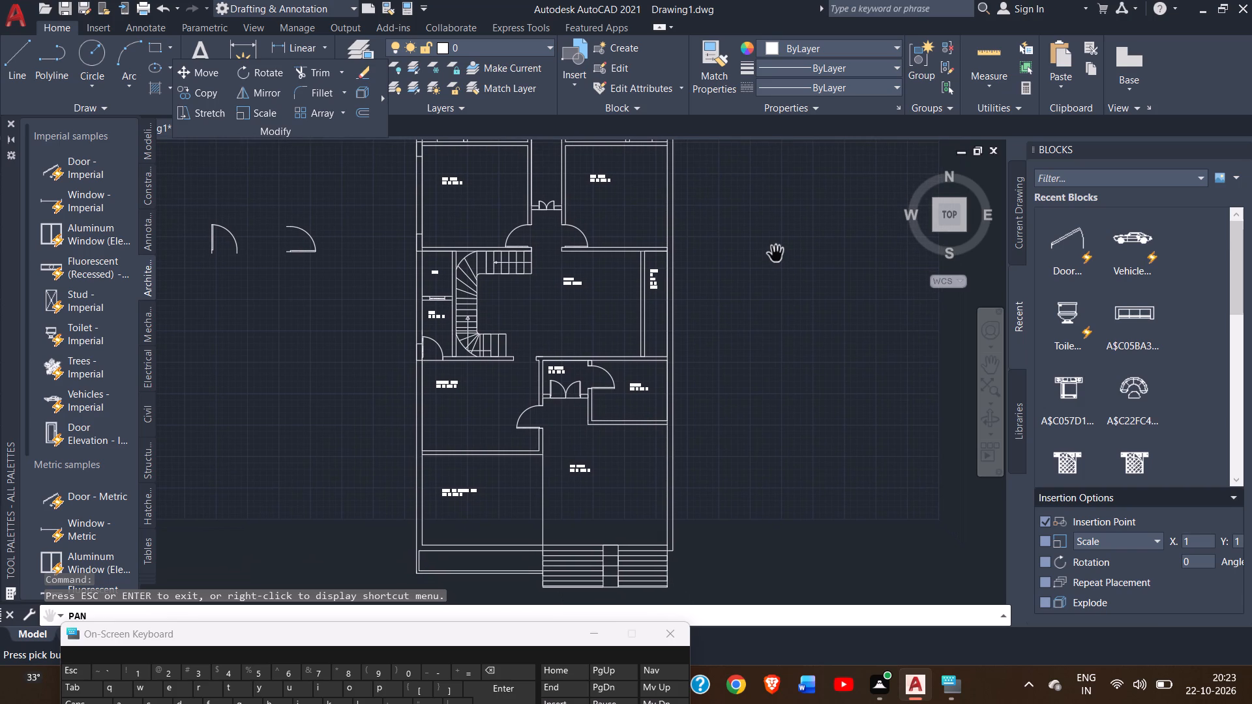
With Ortho on, outline a rectangular pillar in the outer west wall where the wall between drawing room and small car parking area meets it.
left_click(0, 53)
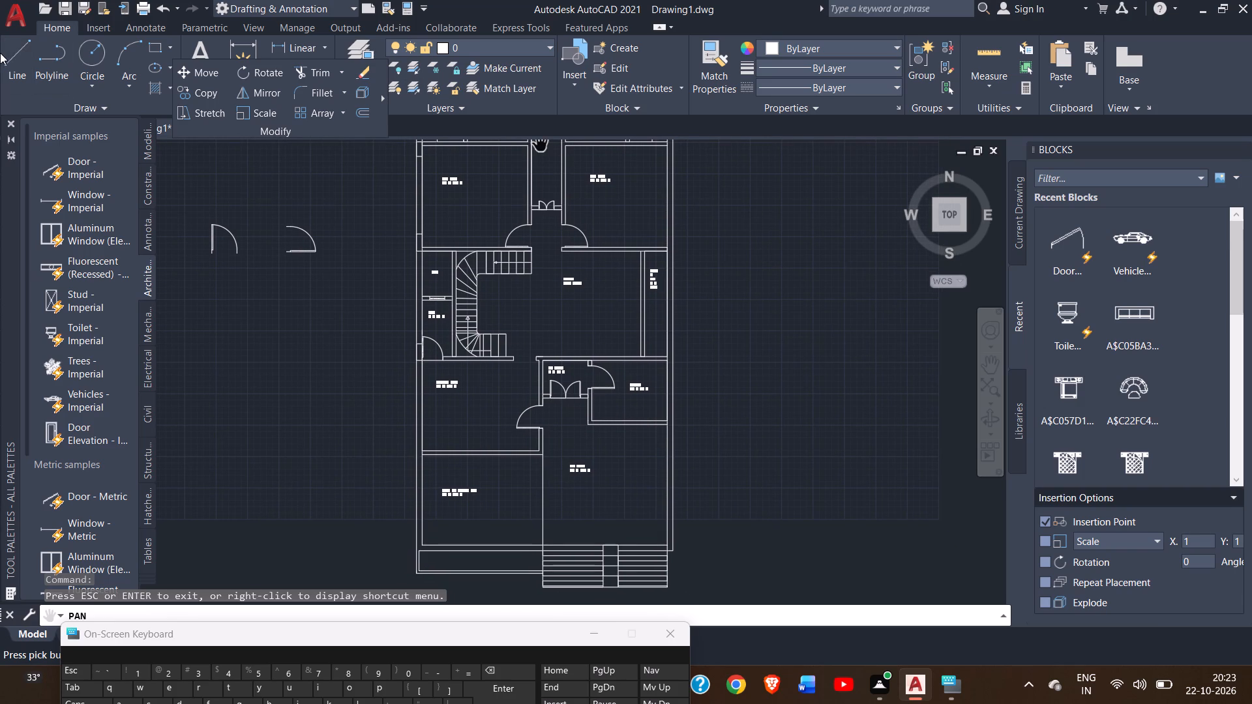
left_click(8, 60)
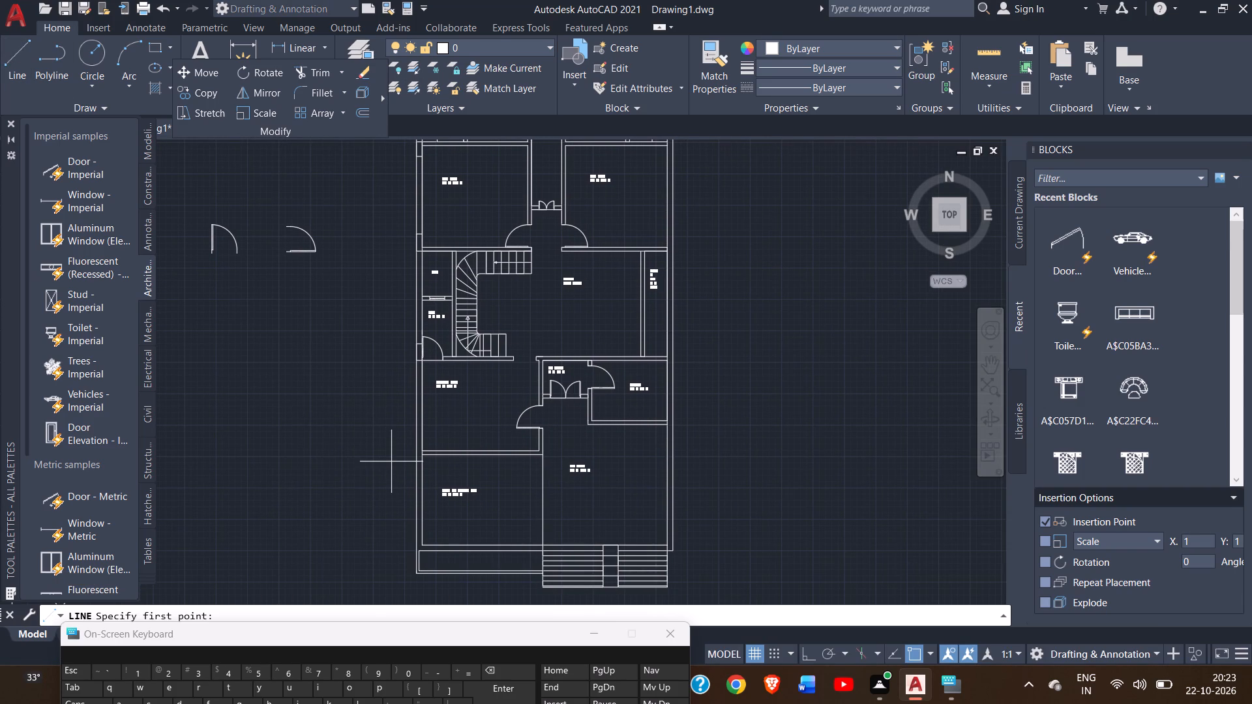
scroll(391, 462, "up", 2, "ctrl")
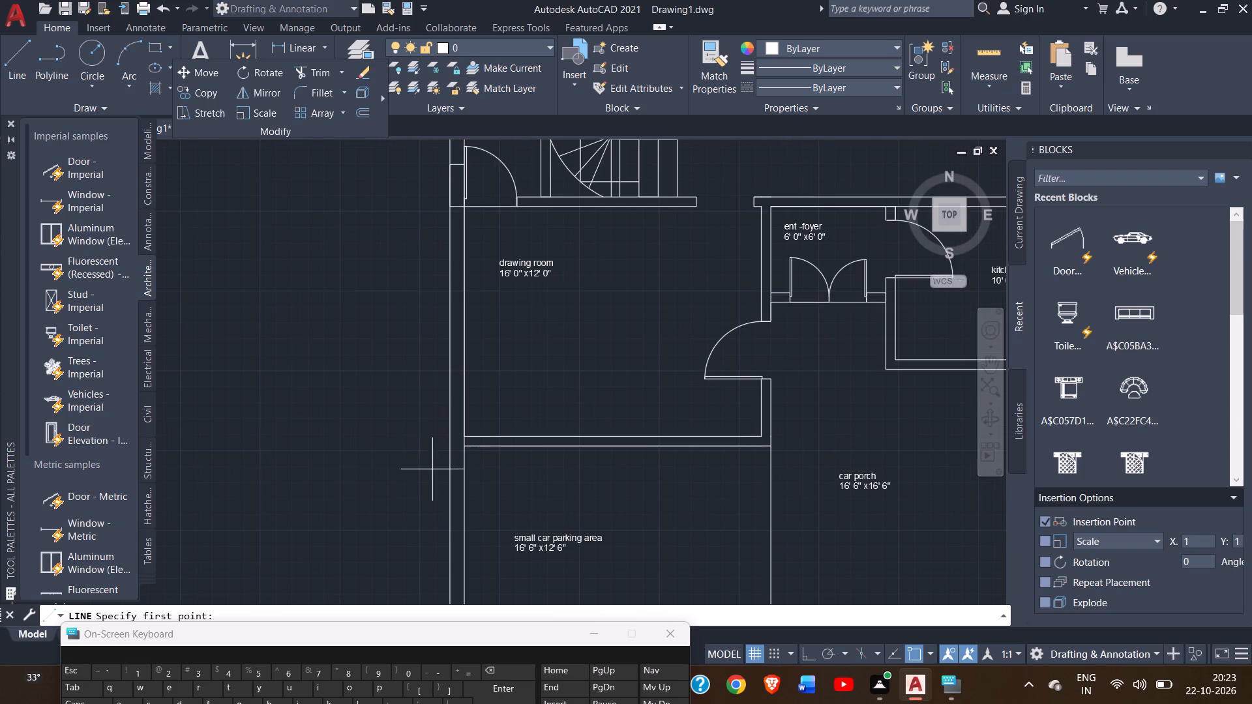
left_click_drag(465, 450, 451, 449)
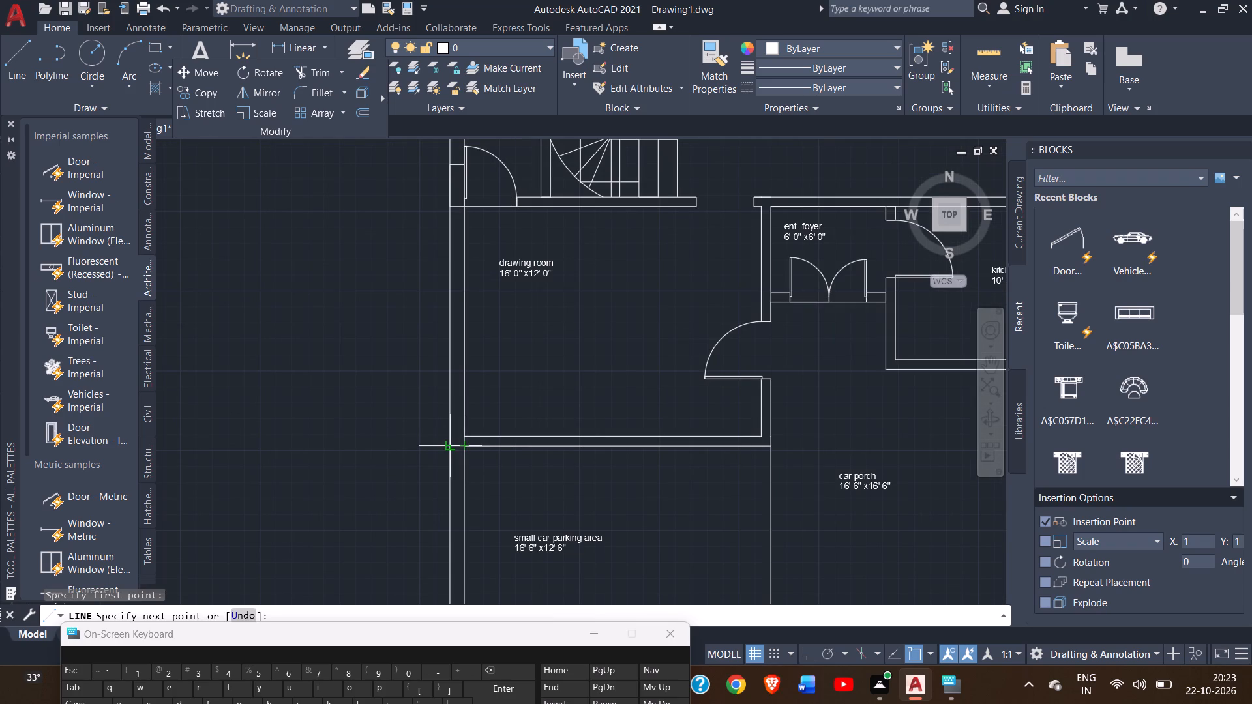
left_click_drag(451, 449, 459, 456)
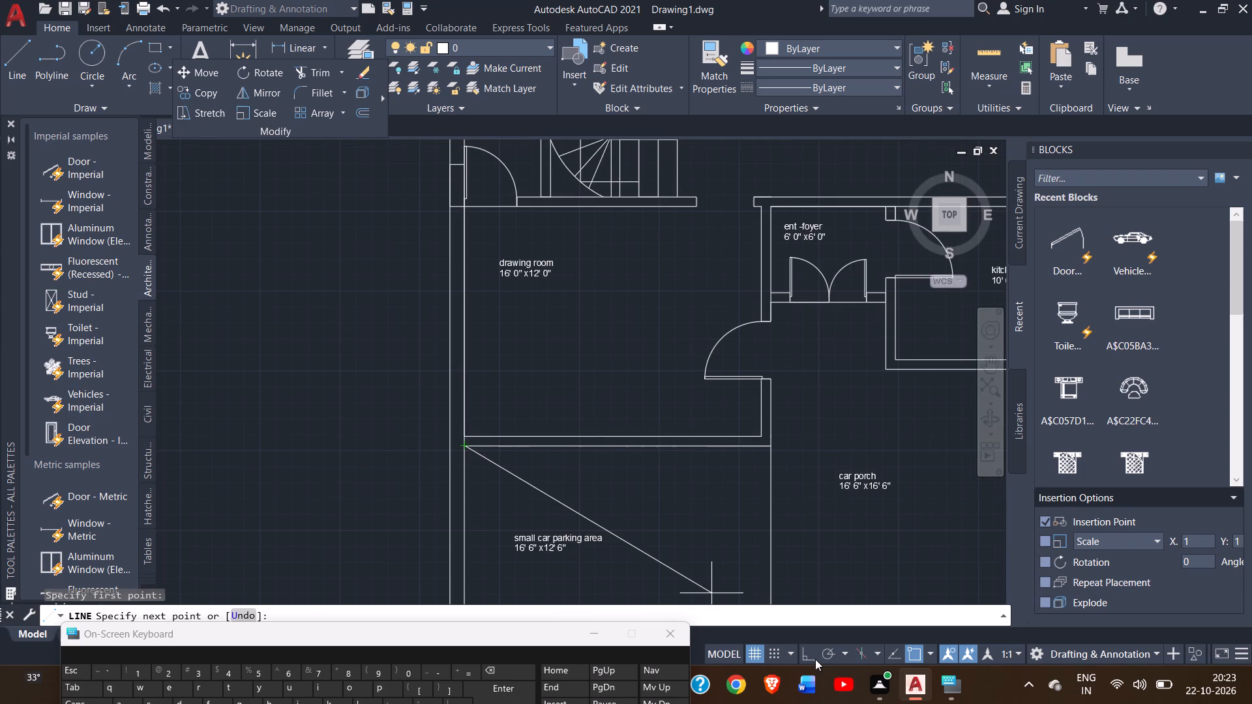
left_click(815, 659)
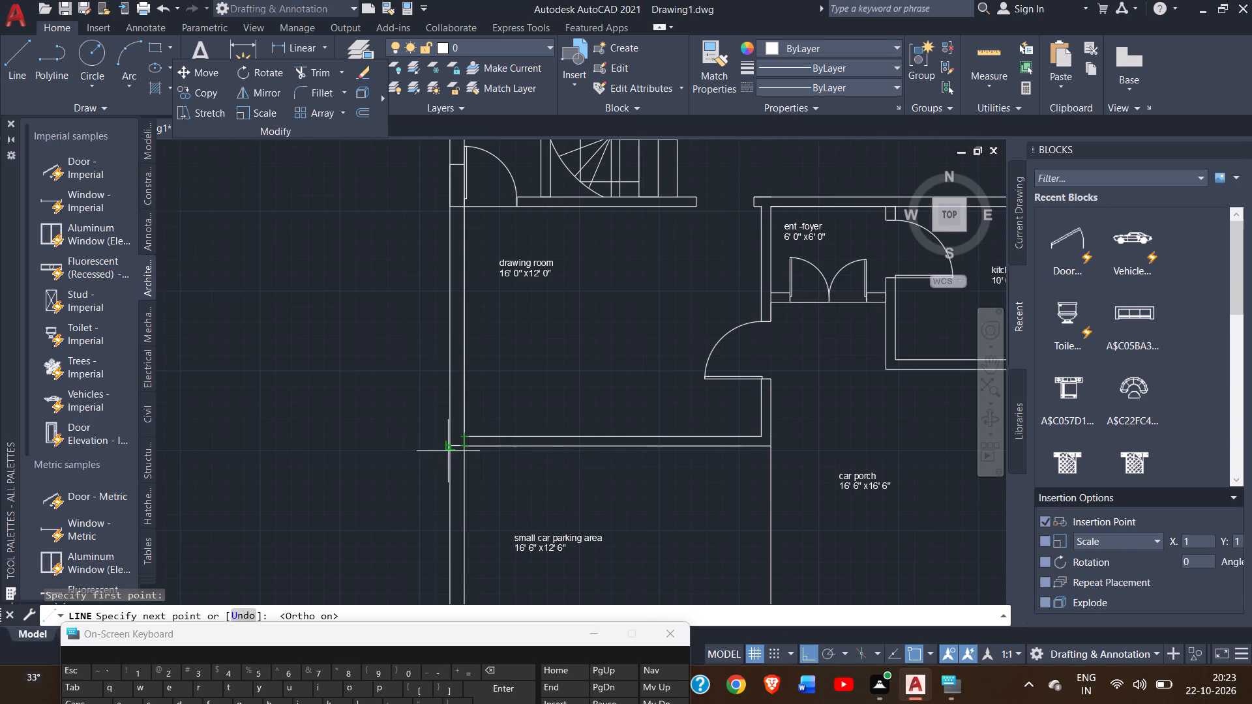
scroll(448, 451, "up", 2, "ctrl")
left_click(448, 443)
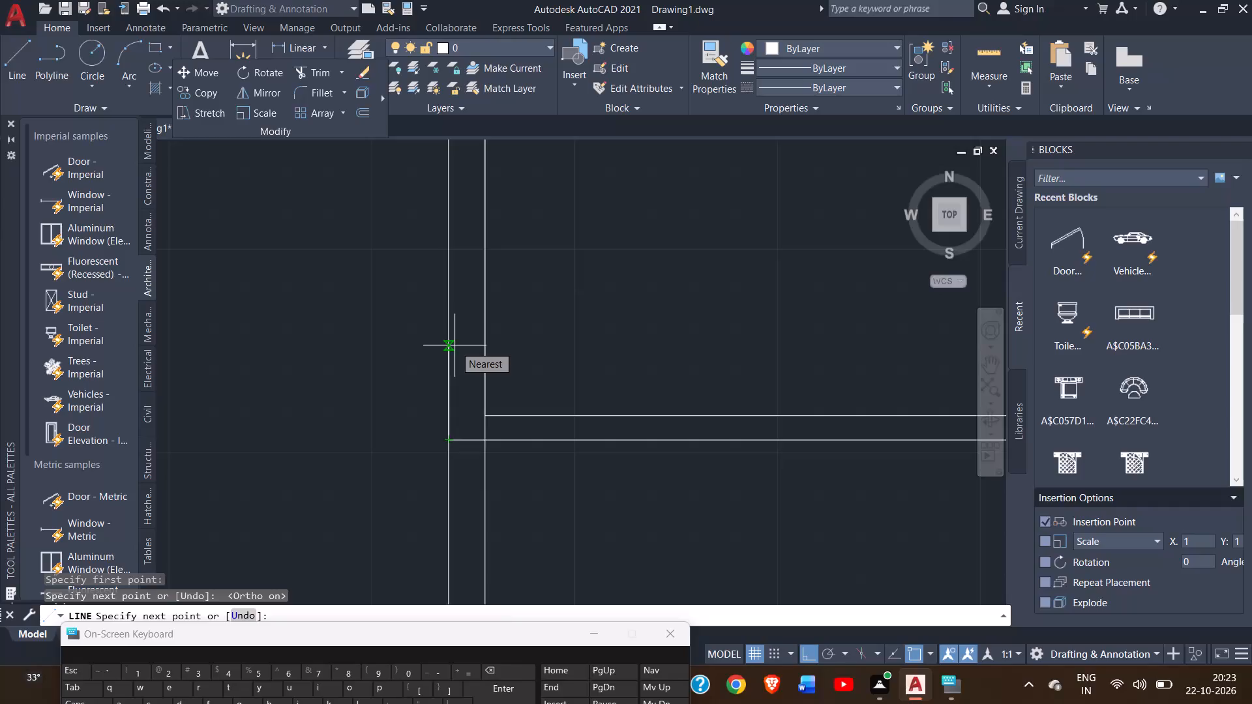
scroll(455, 345, "down", 3, "ctrl")
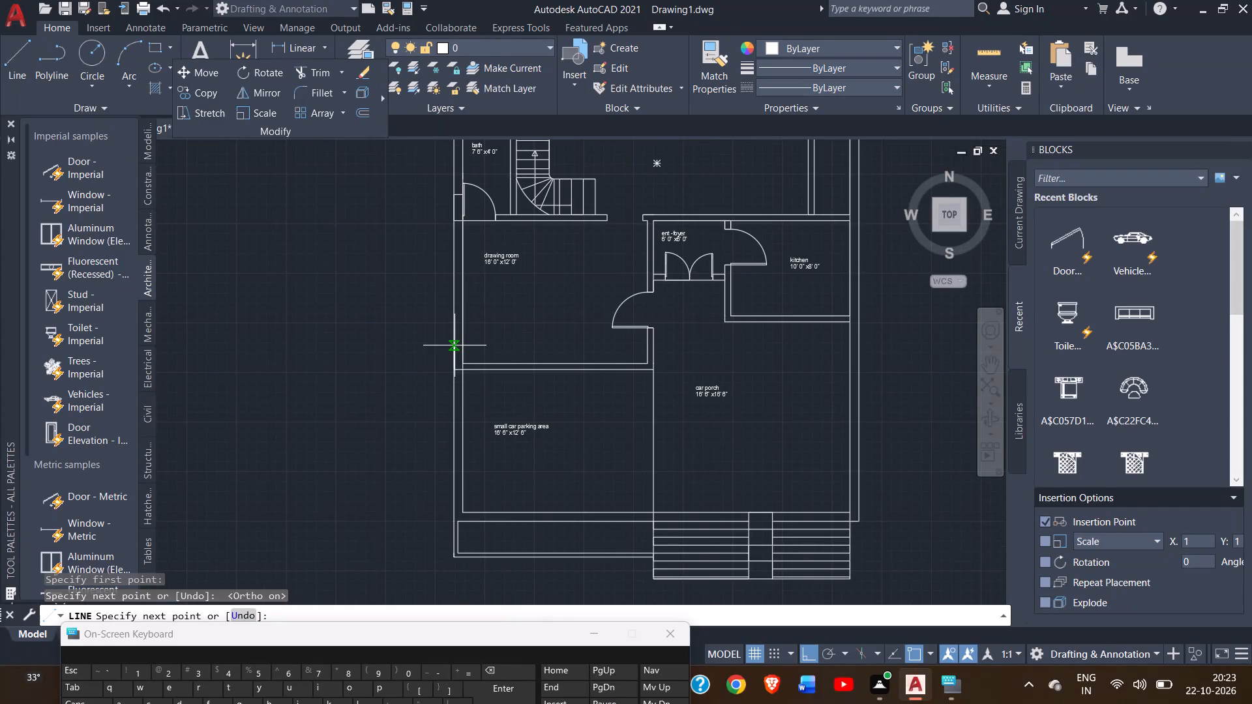
scroll(455, 345, "up", 1, "ctrl")
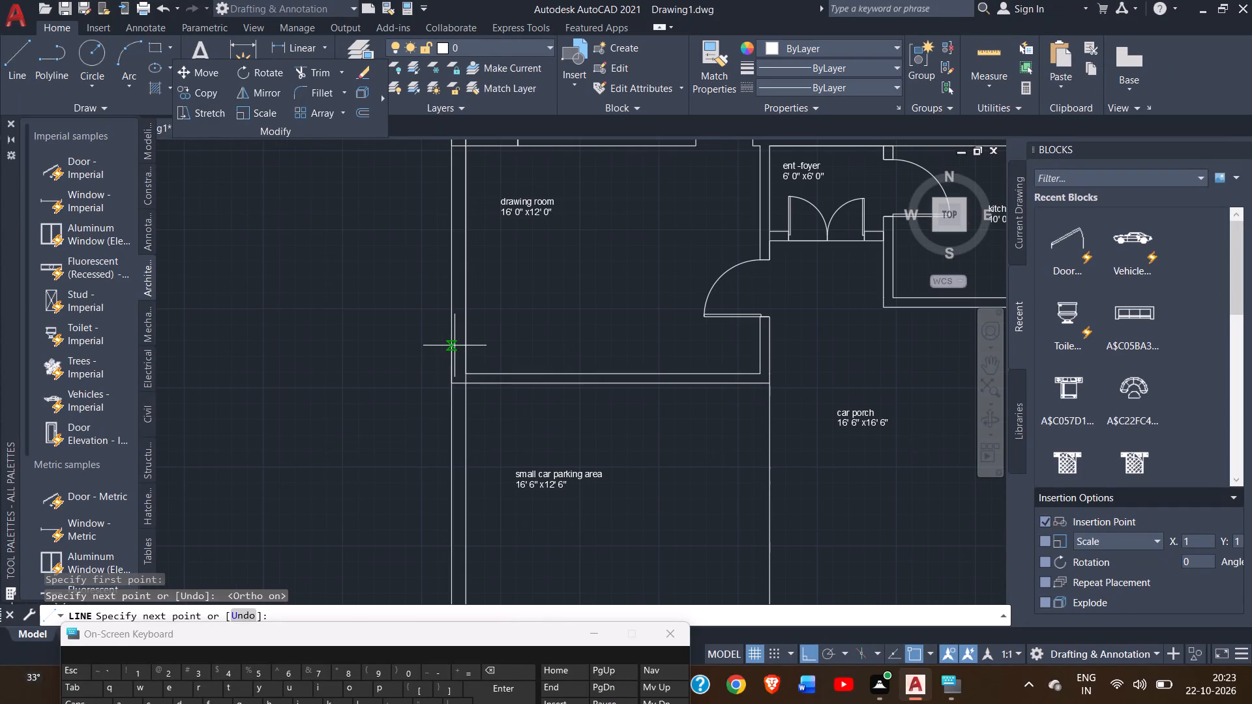
scroll(455, 345, "up", 2, "ctrl")
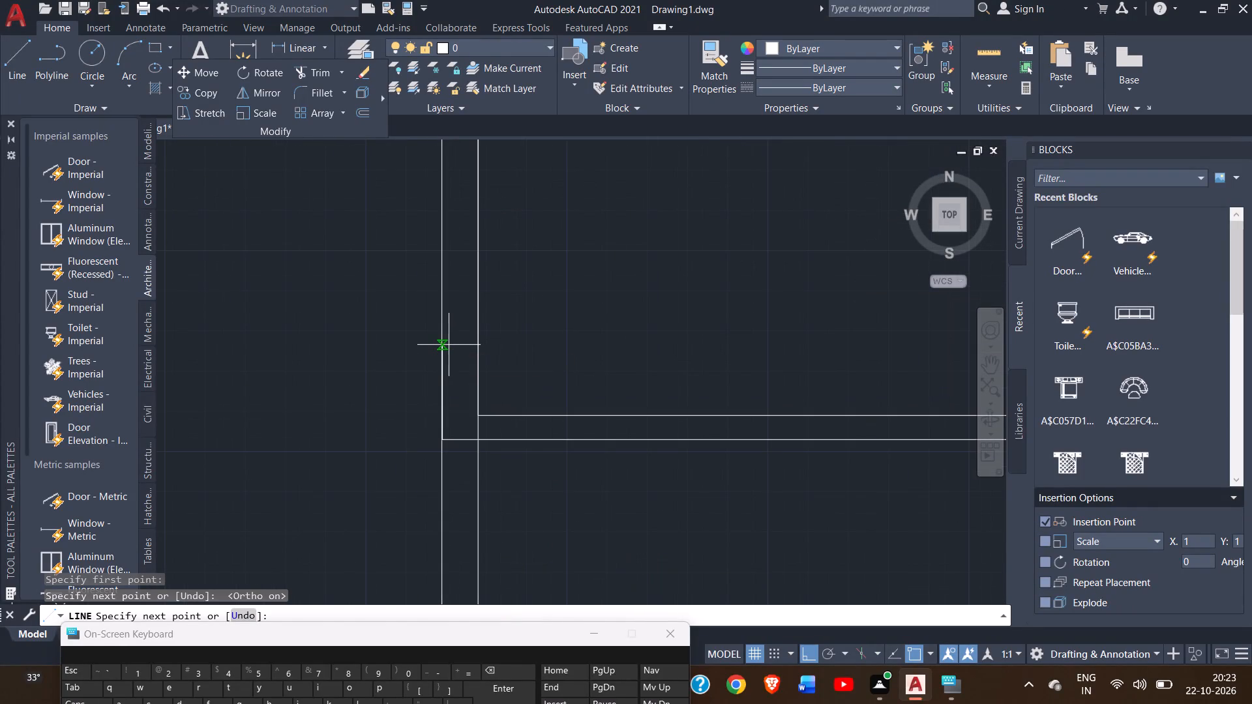
left_click(441, 345)
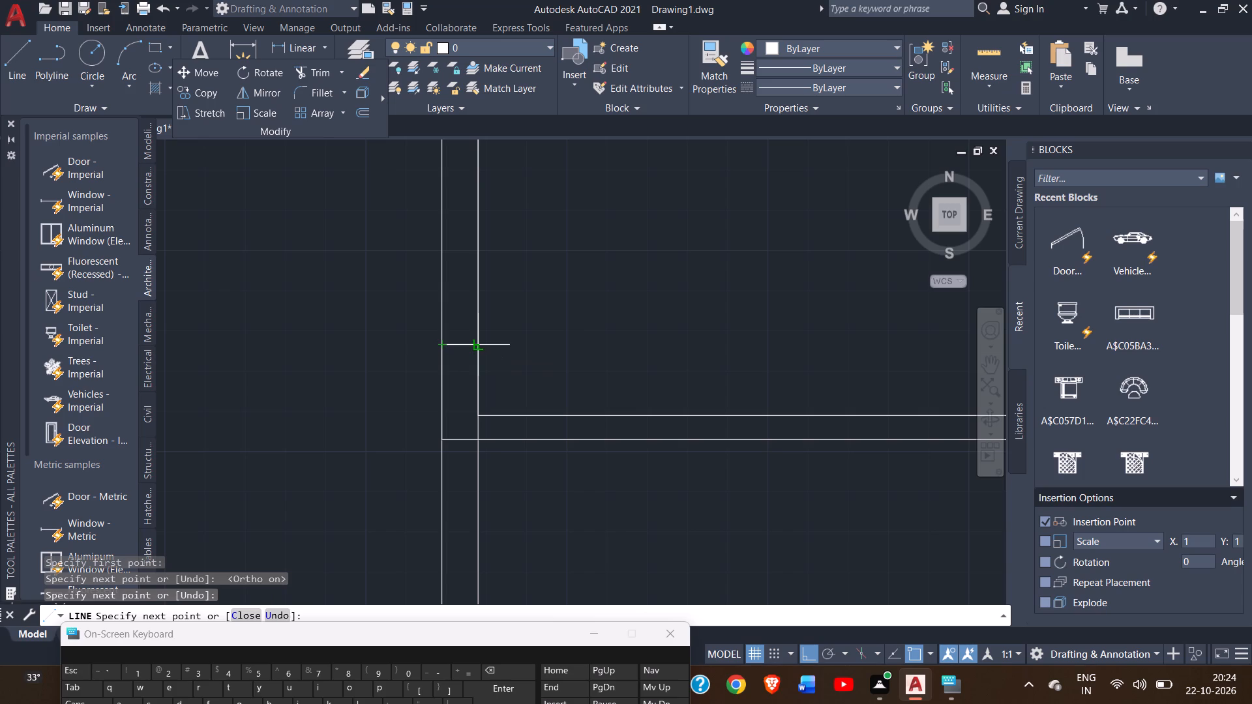
left_click(482, 348)
right_click(482, 348)
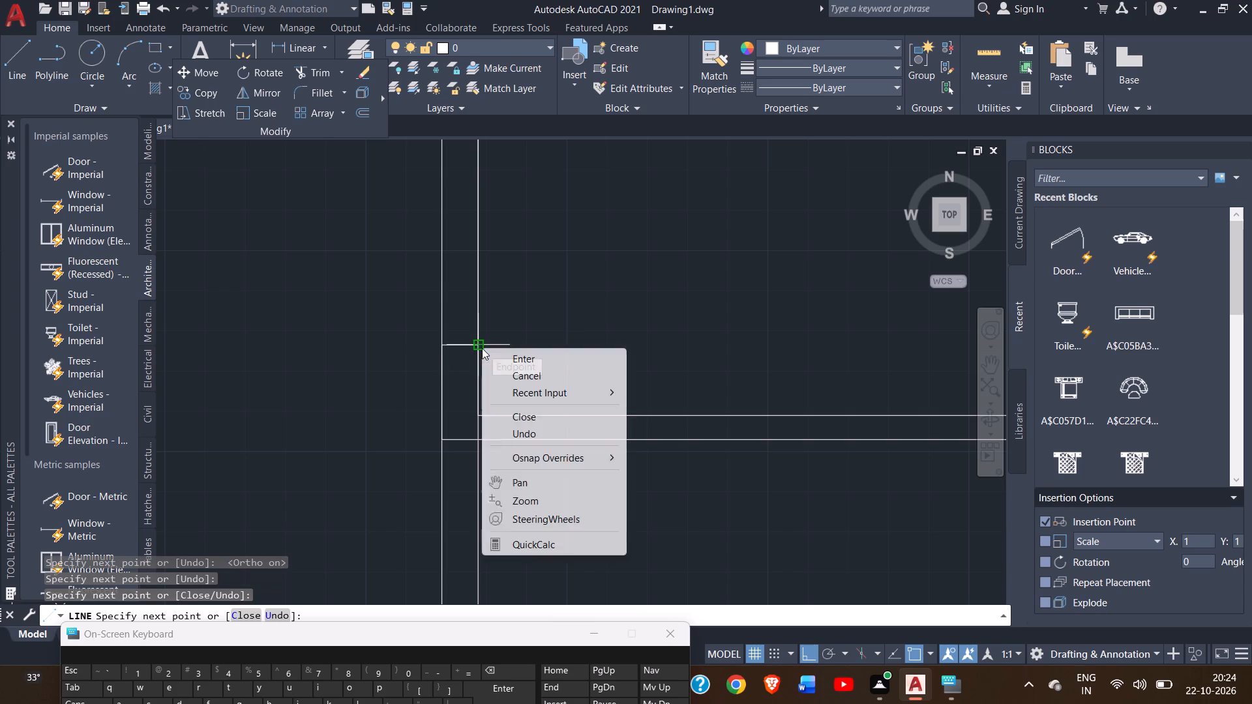
left_click(490, 359)
Outline a rectangular pillar in the outer west wall at the small car parking area's south-west corner, closing it down to the south wall's lower line.
scroll(490, 359, "down", 1, "ctrl")
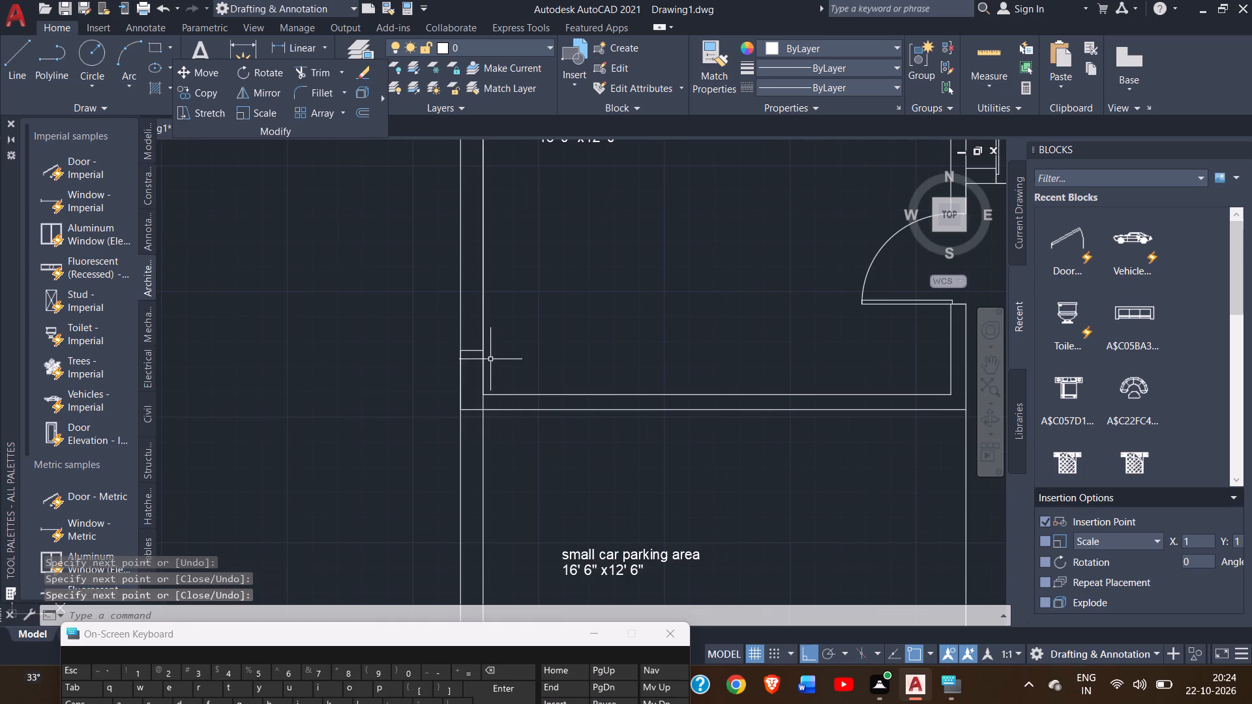
scroll(490, 359, "down", 2, "ctrl")
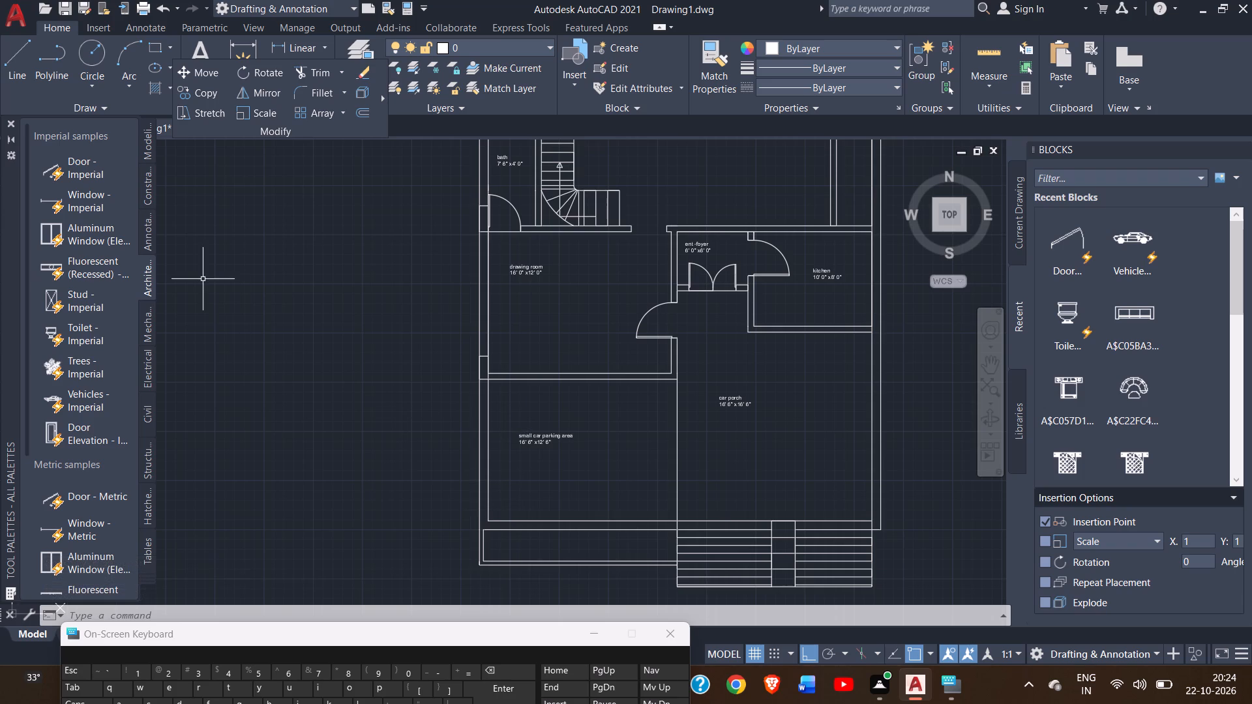
left_click(5, 65)
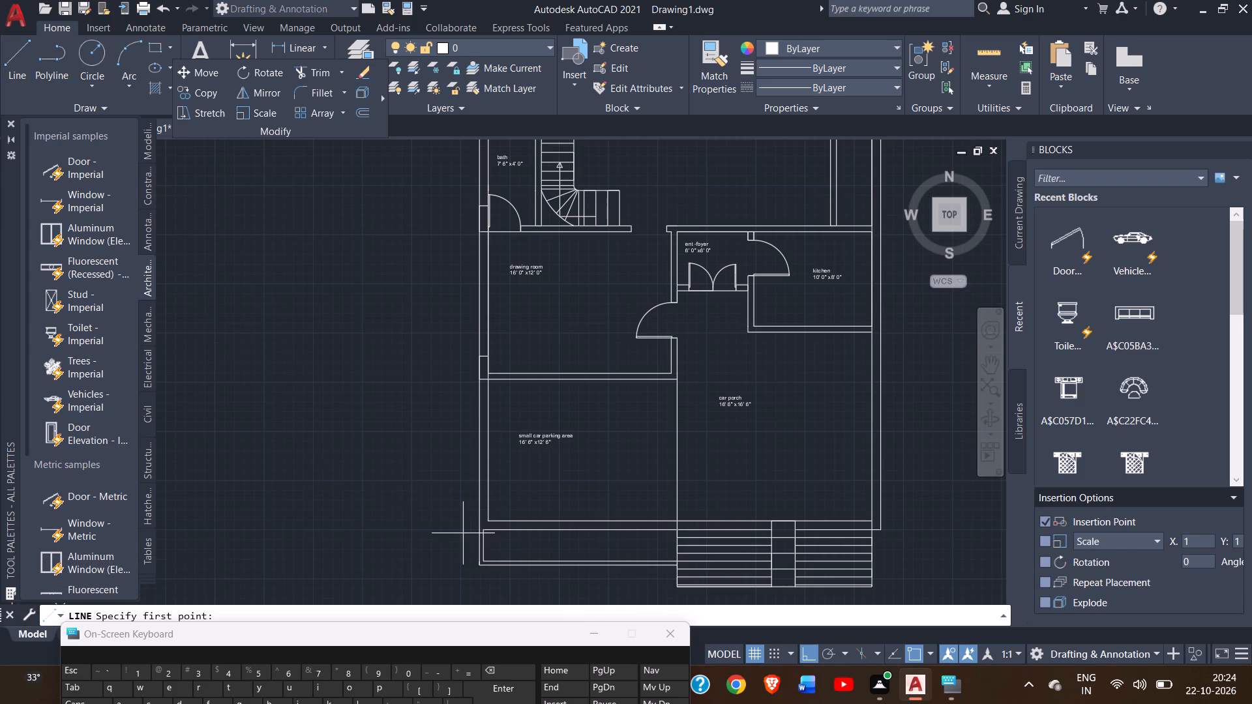
scroll(463, 533, "up", 3, "ctrl")
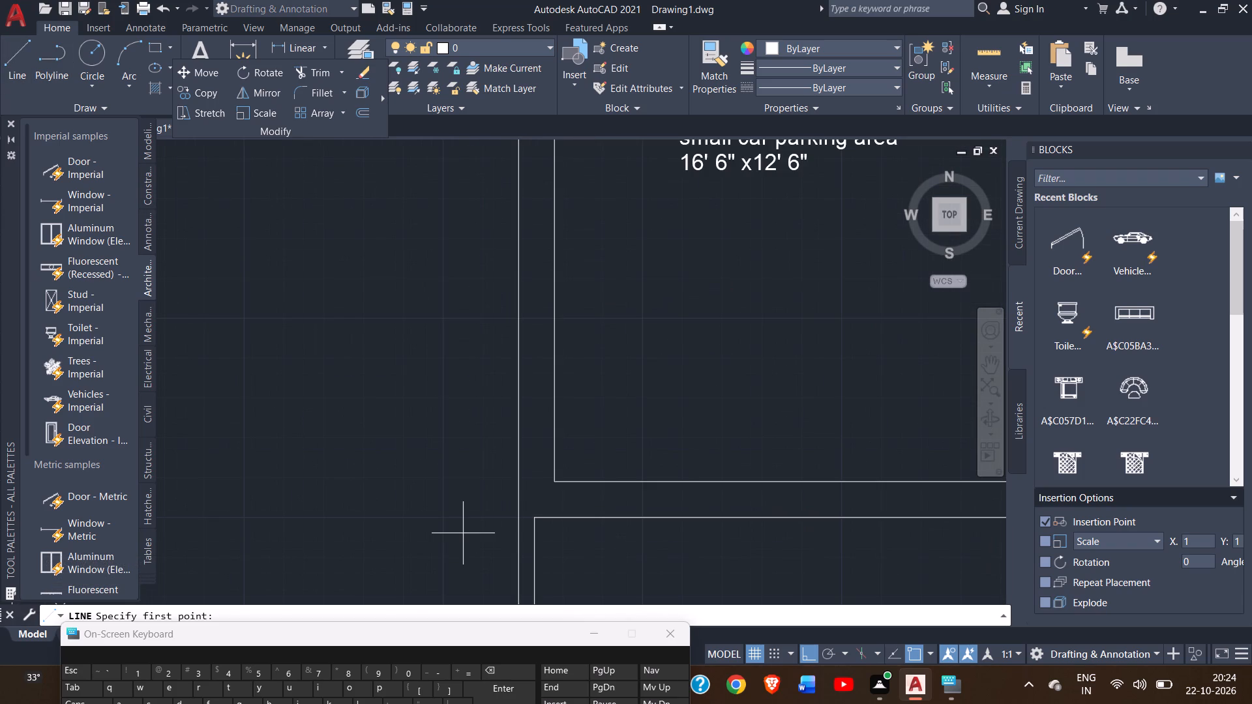
left_click_drag(534, 520, 520, 518)
left_click(520, 518)
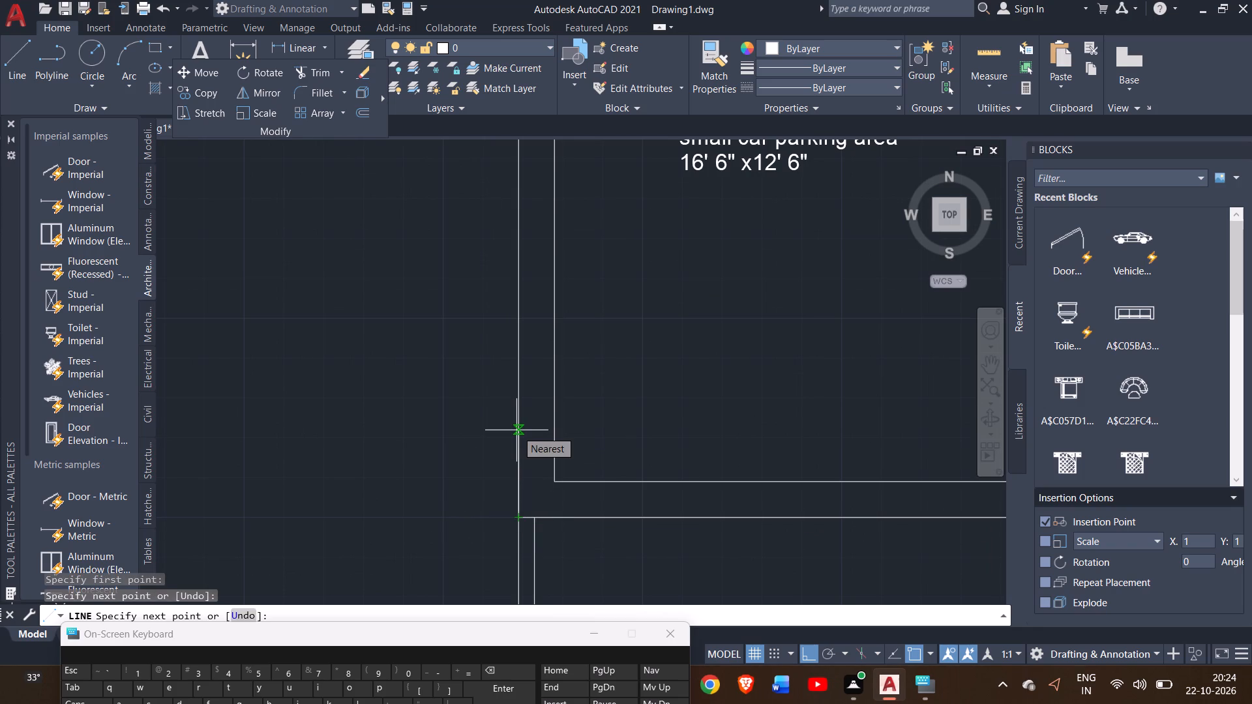
left_click(518, 422)
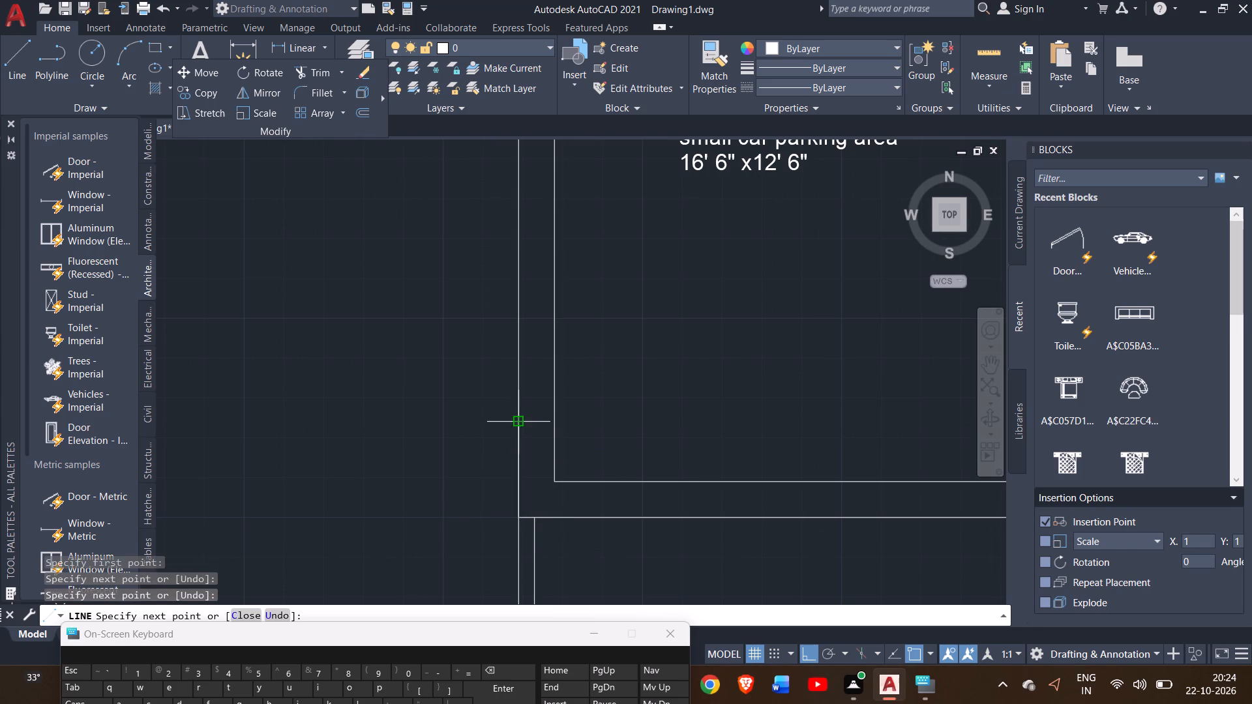
left_click(559, 420)
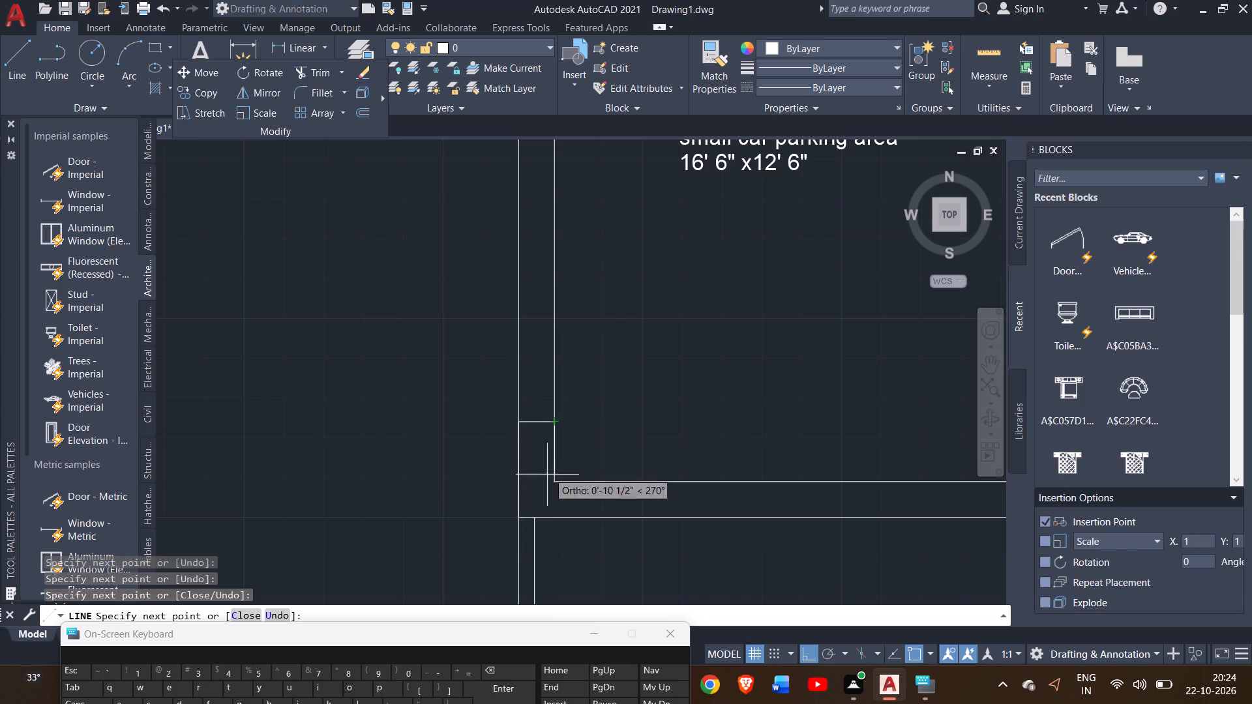
left_click(551, 517)
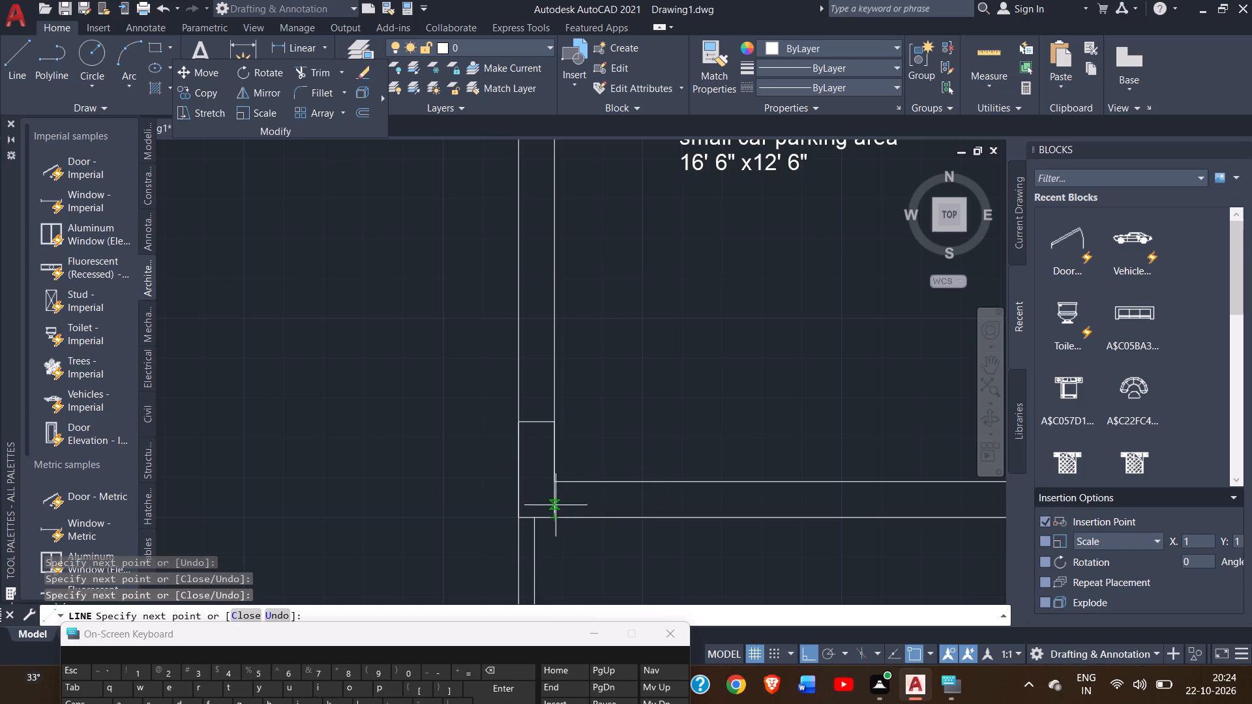
right_click(556, 501)
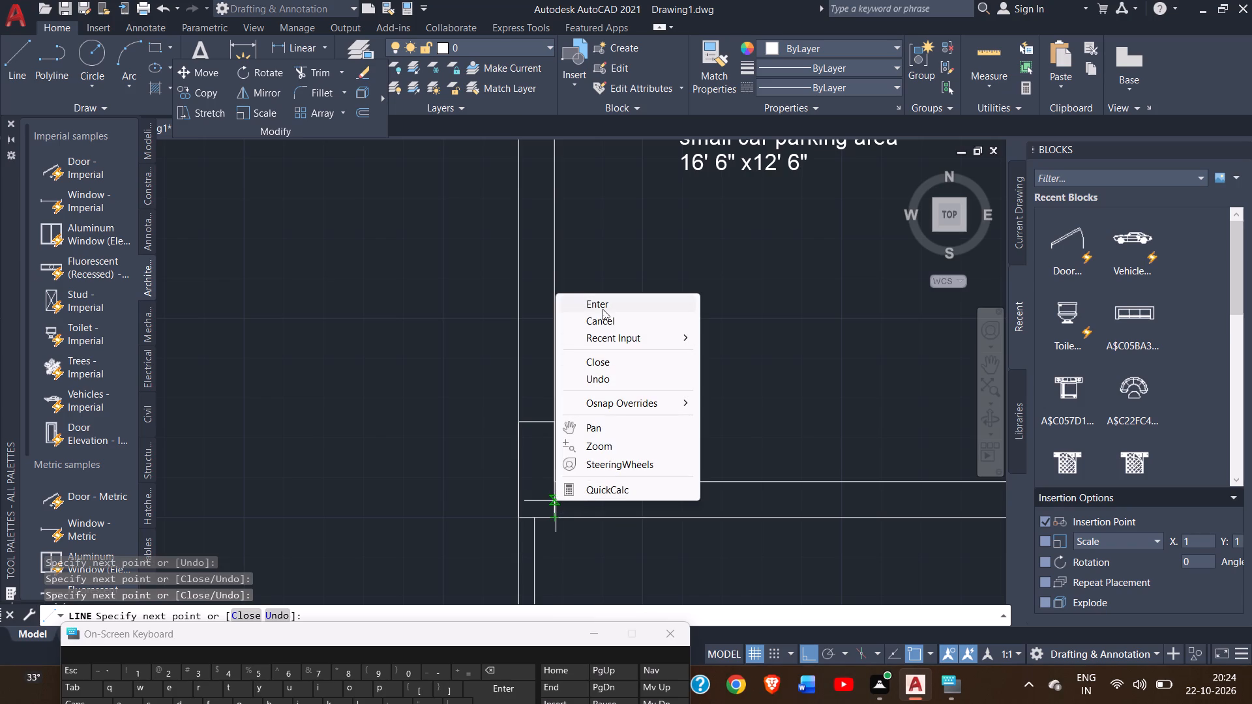
left_click(602, 308)
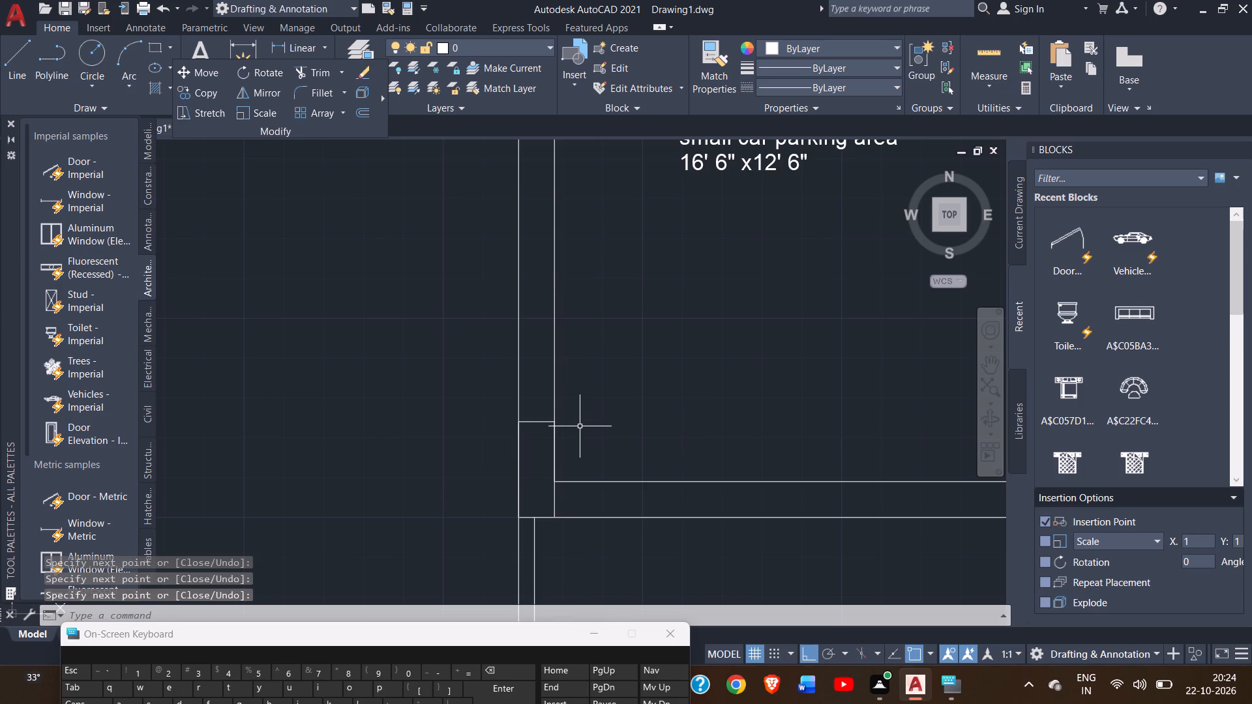
Outline a 9" wide pillar in the south wall at the junction between the small car parking area and car porch.
scroll(580, 426, "down", 3, "ctrl")
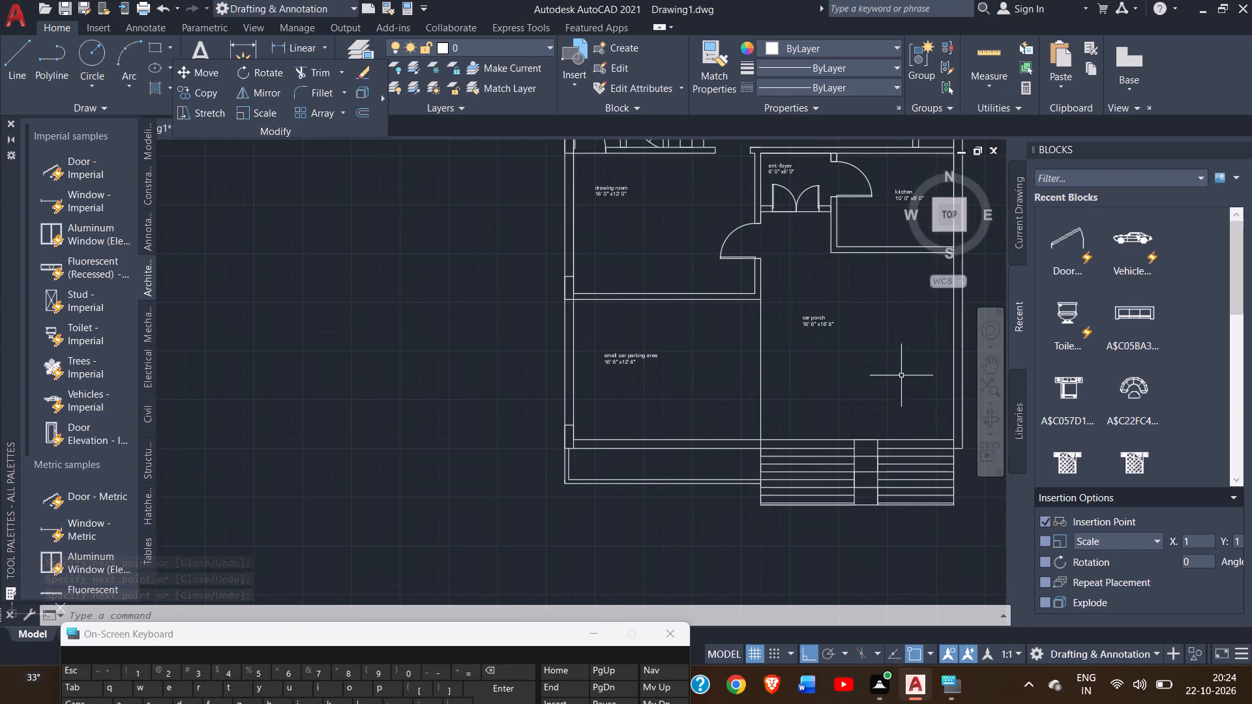
left_click(992, 369)
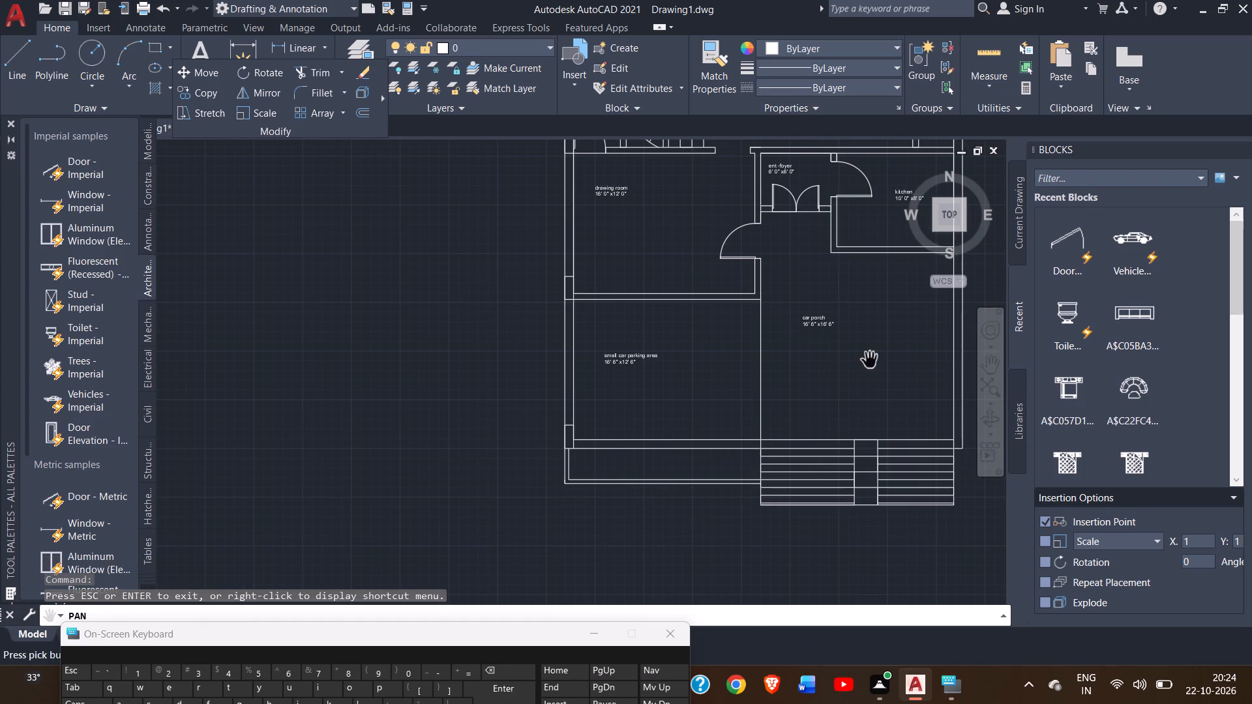
left_click_drag(870, 360, 713, 362)
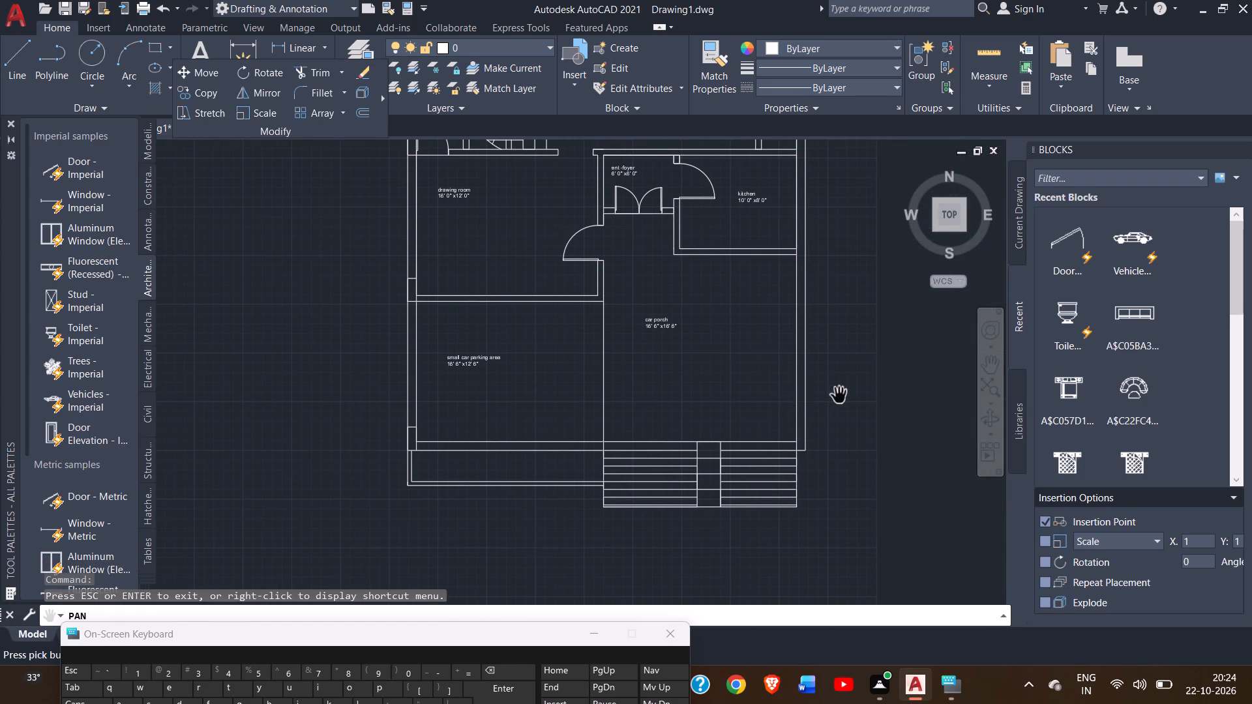
left_click_drag(840, 396, 764, 374)
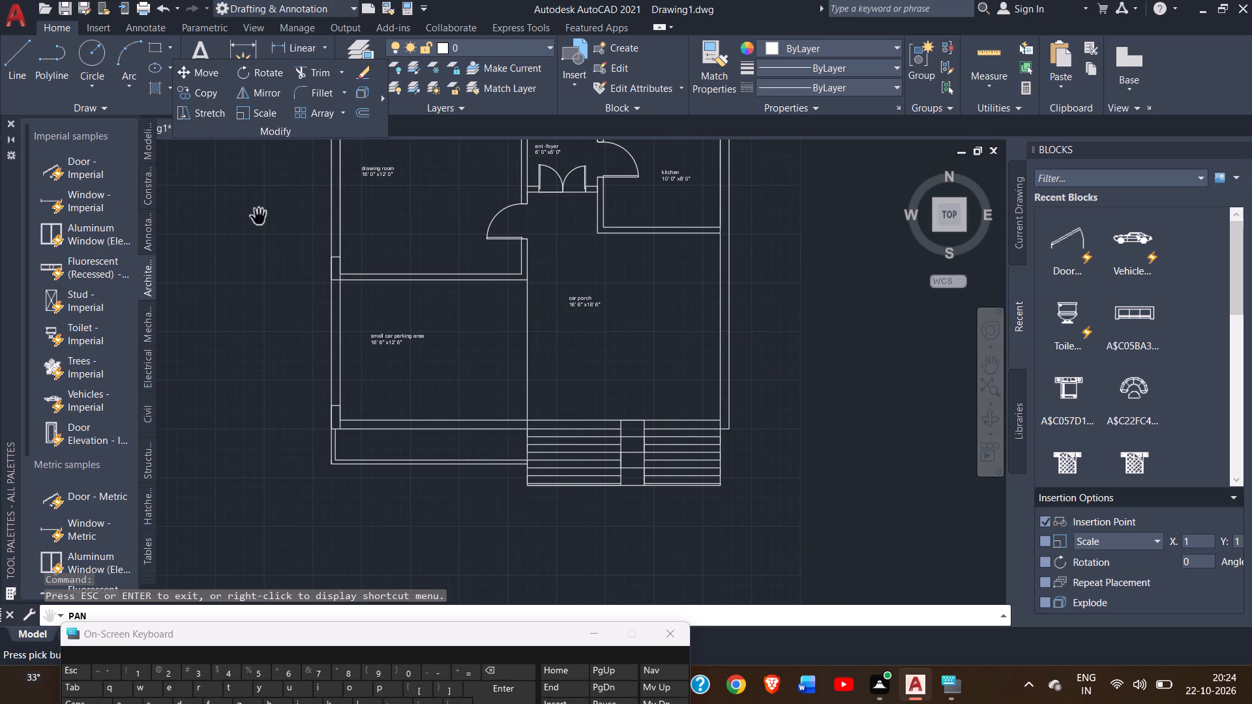
left_click(14, 68)
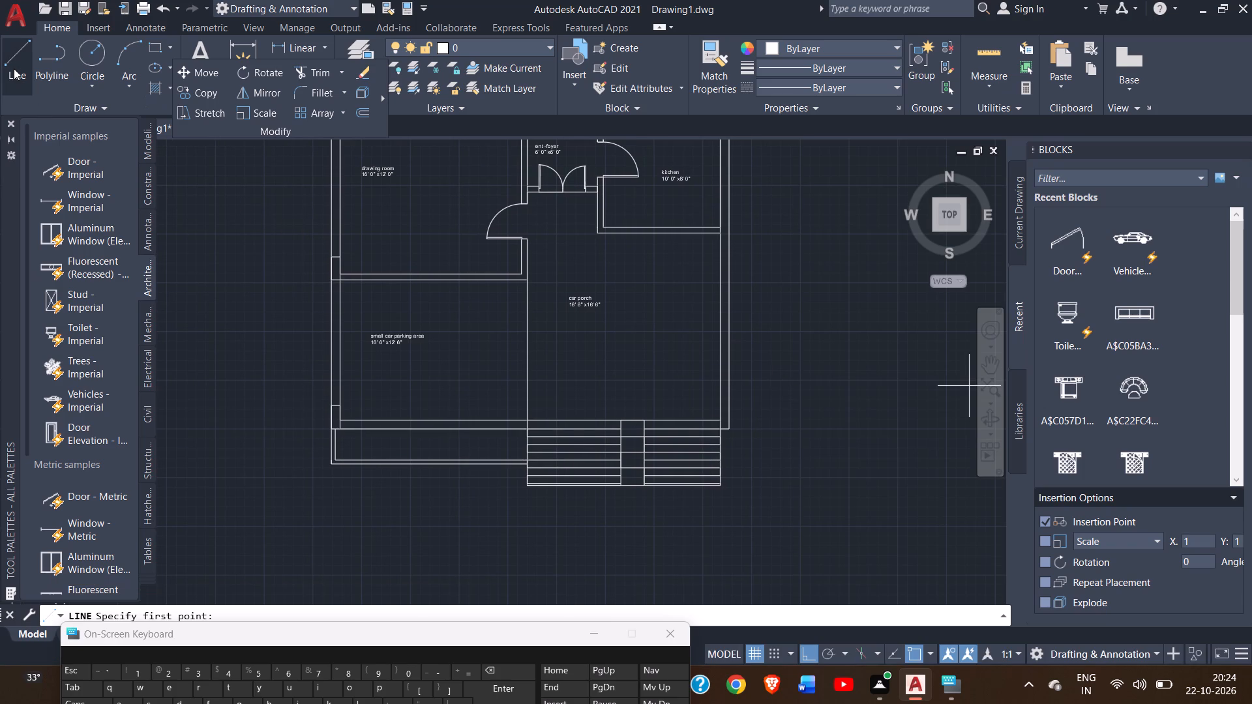
left_click(14, 68)
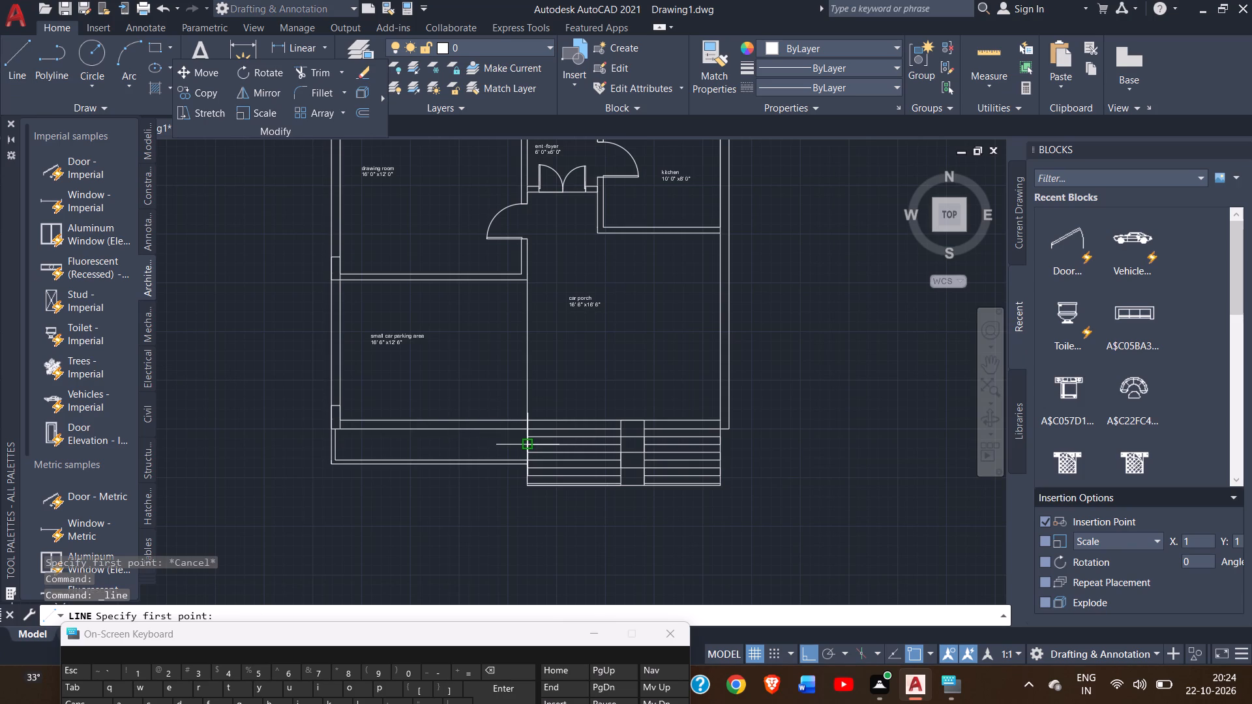
scroll(520, 440, "up", 2, "ctrl")
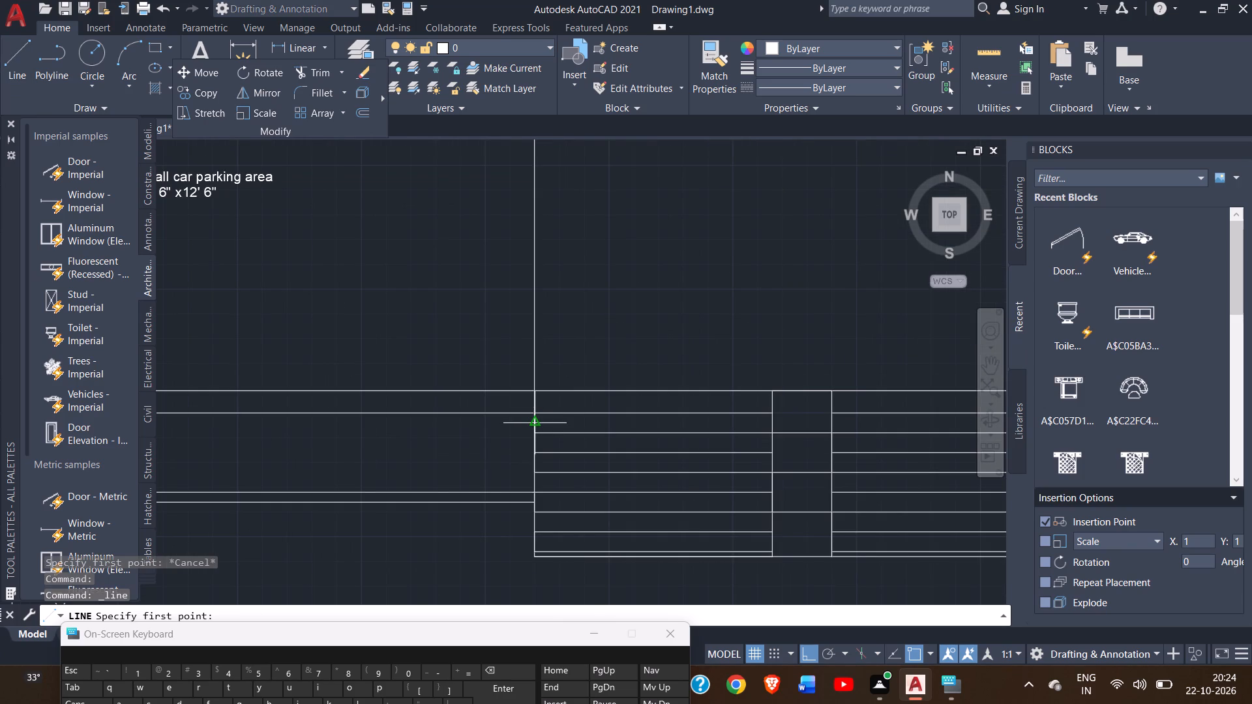
left_click(535, 411)
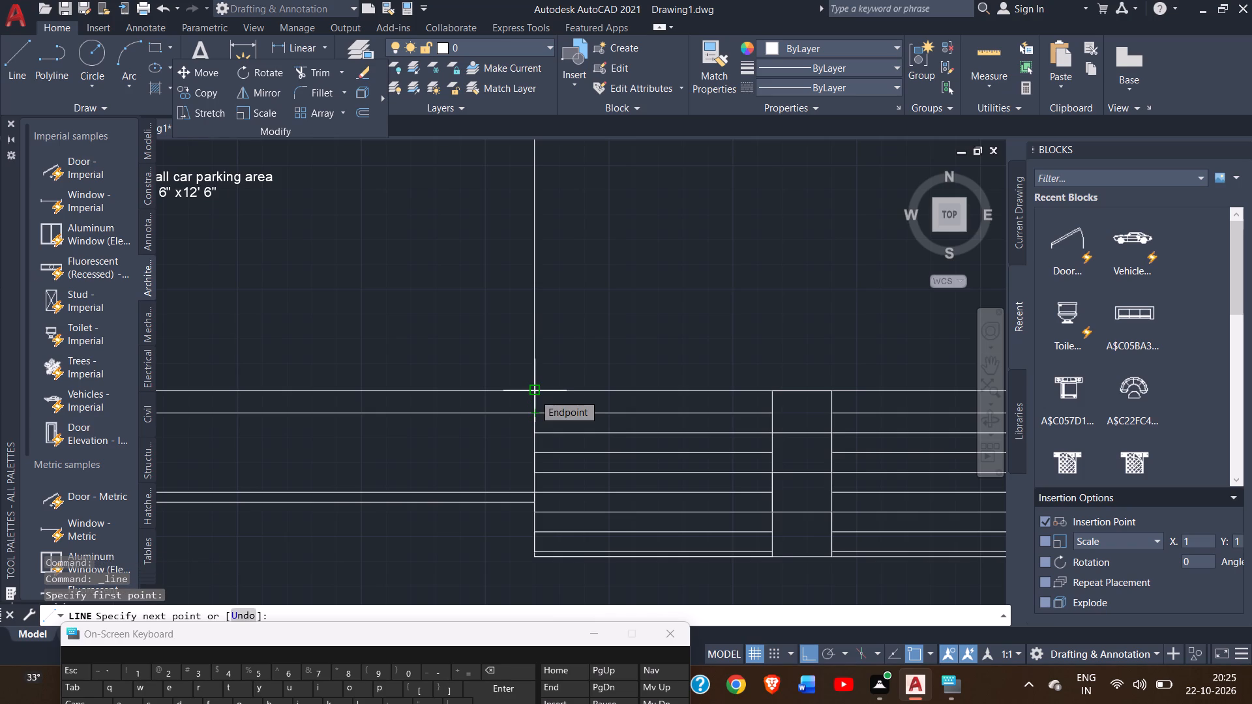
left_click(534, 394)
scroll(498, 386, "down", 1, "ctrl")
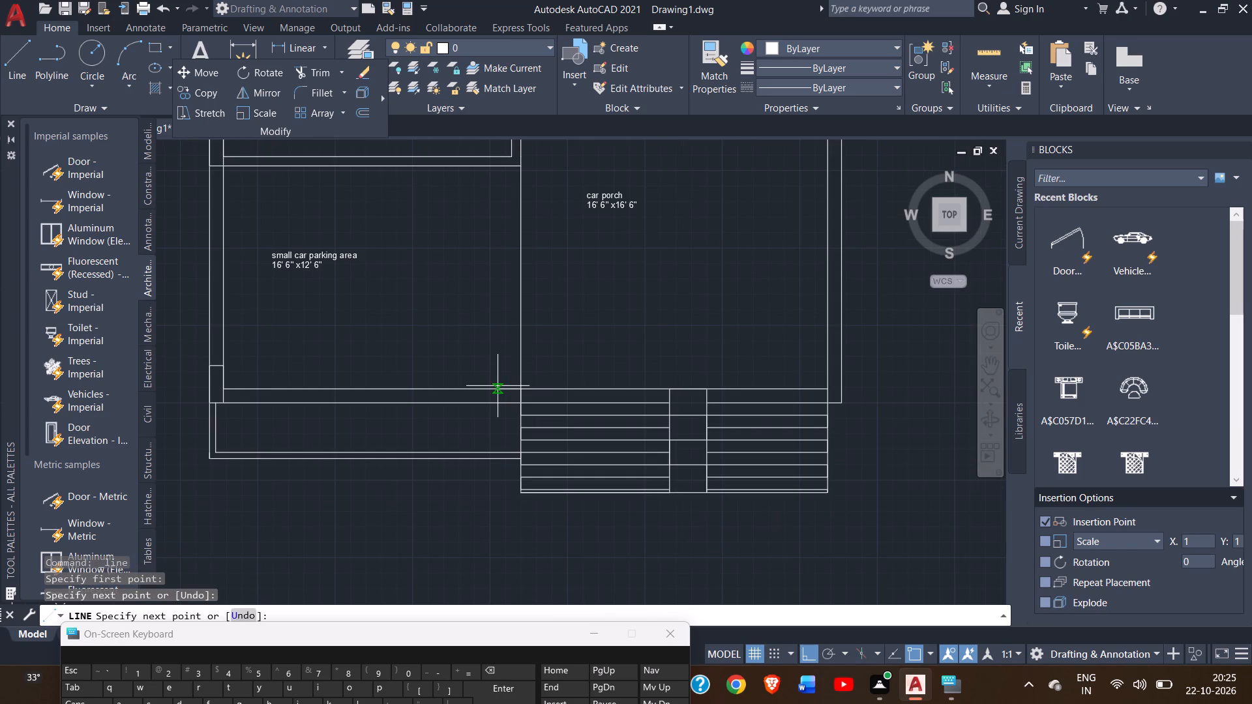
key("9")
key("shift+quotedbl")
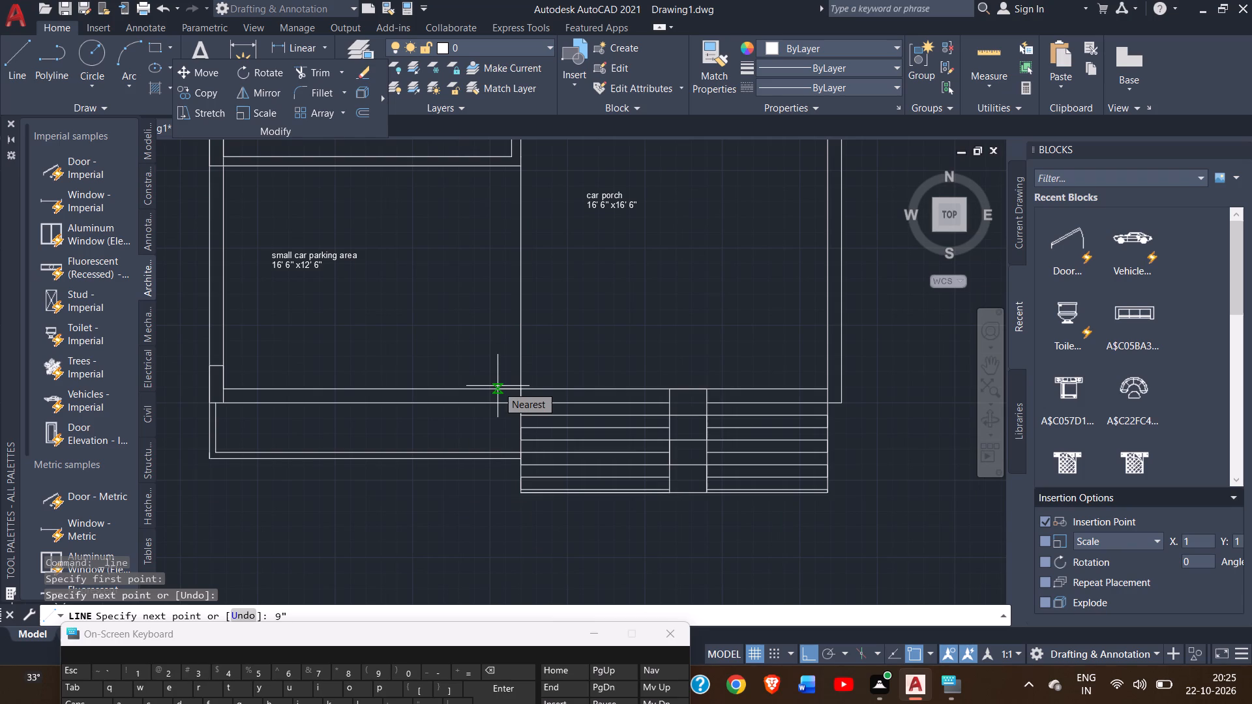
key("Return")
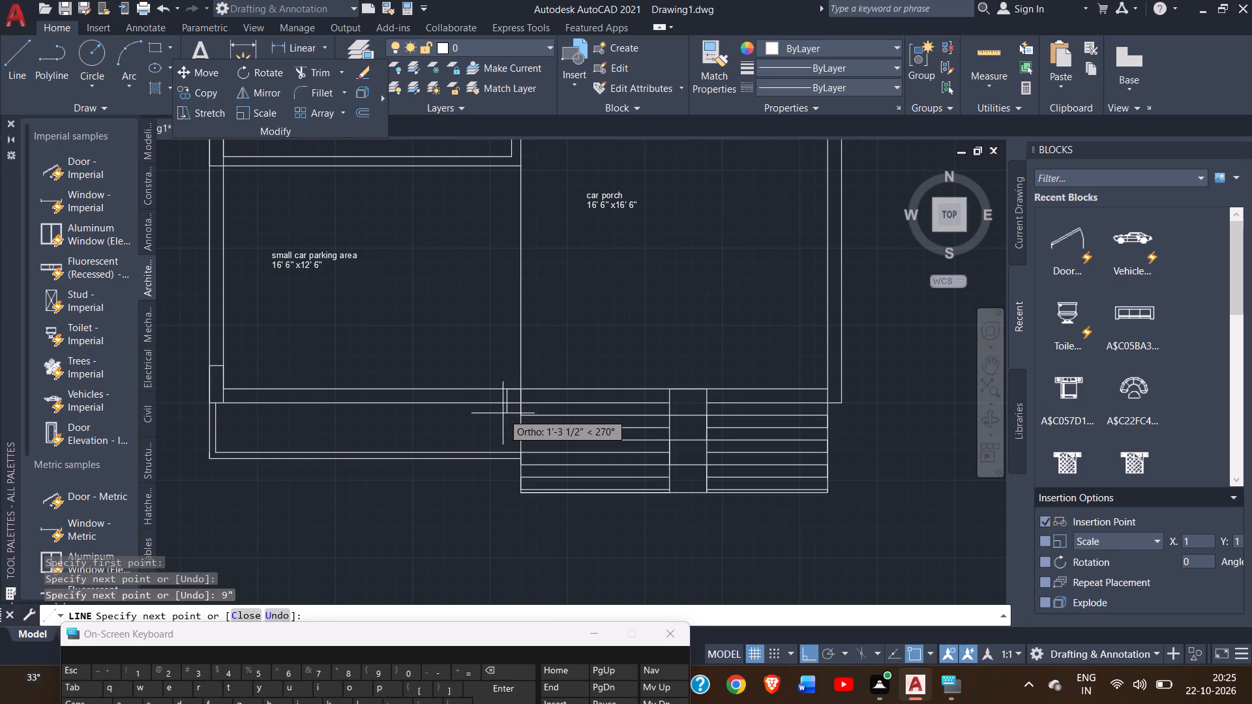
scroll(503, 413, "up", 5, "ctrl")
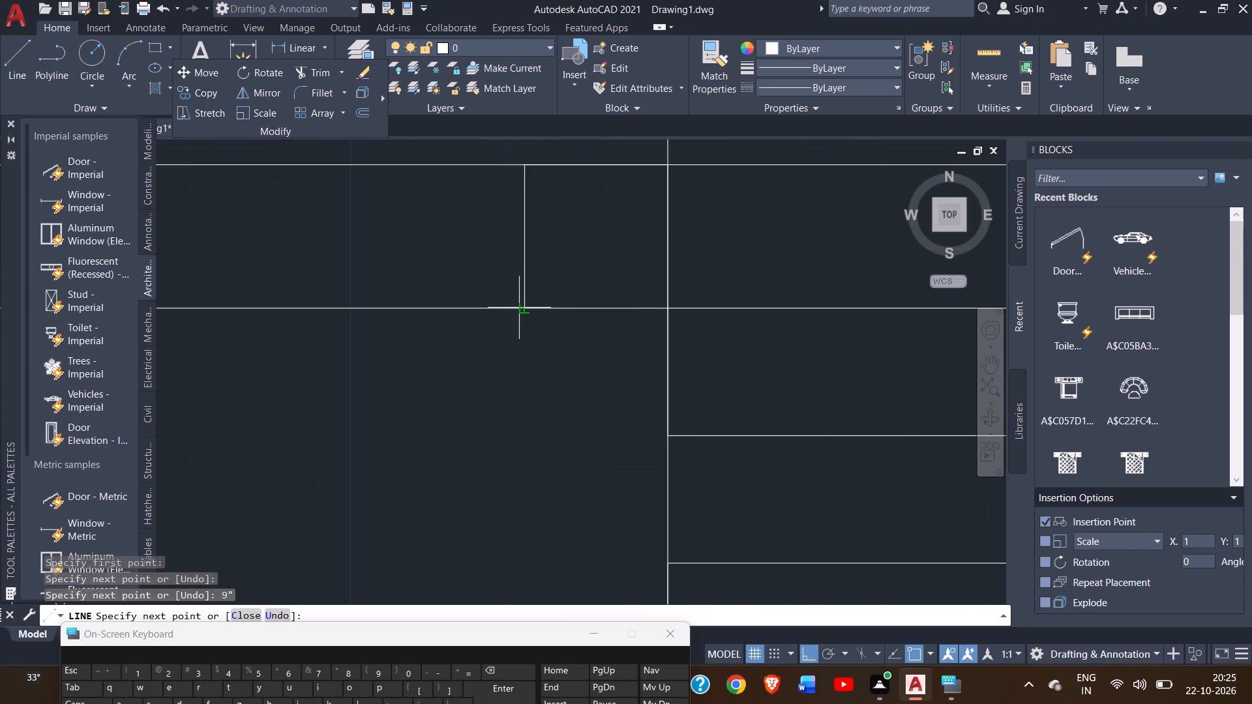
left_click(524, 308)
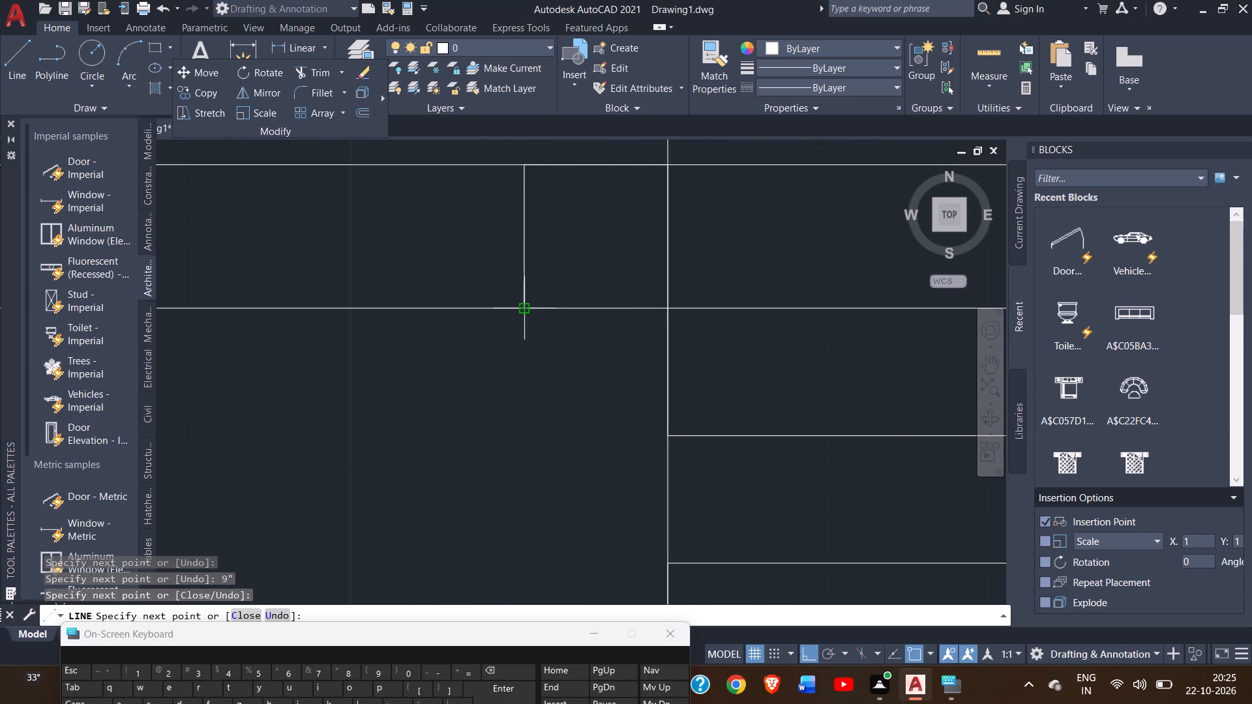
right_click(521, 334)
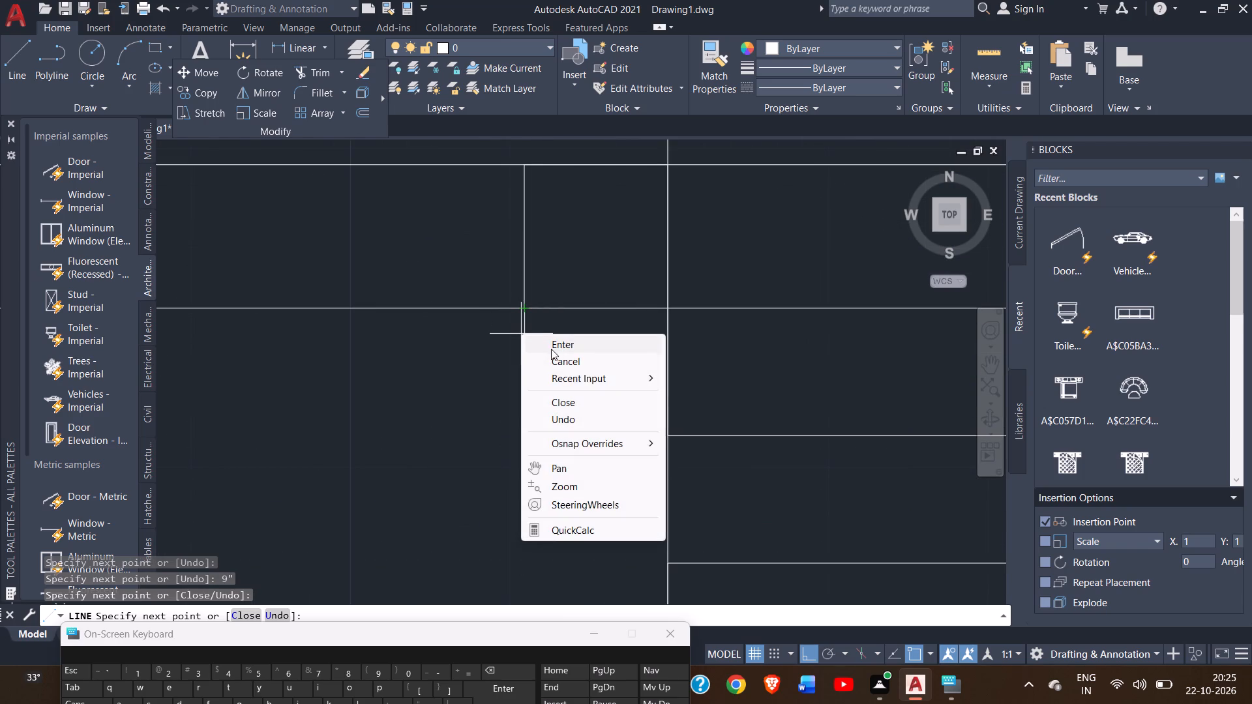
left_click(551, 349)
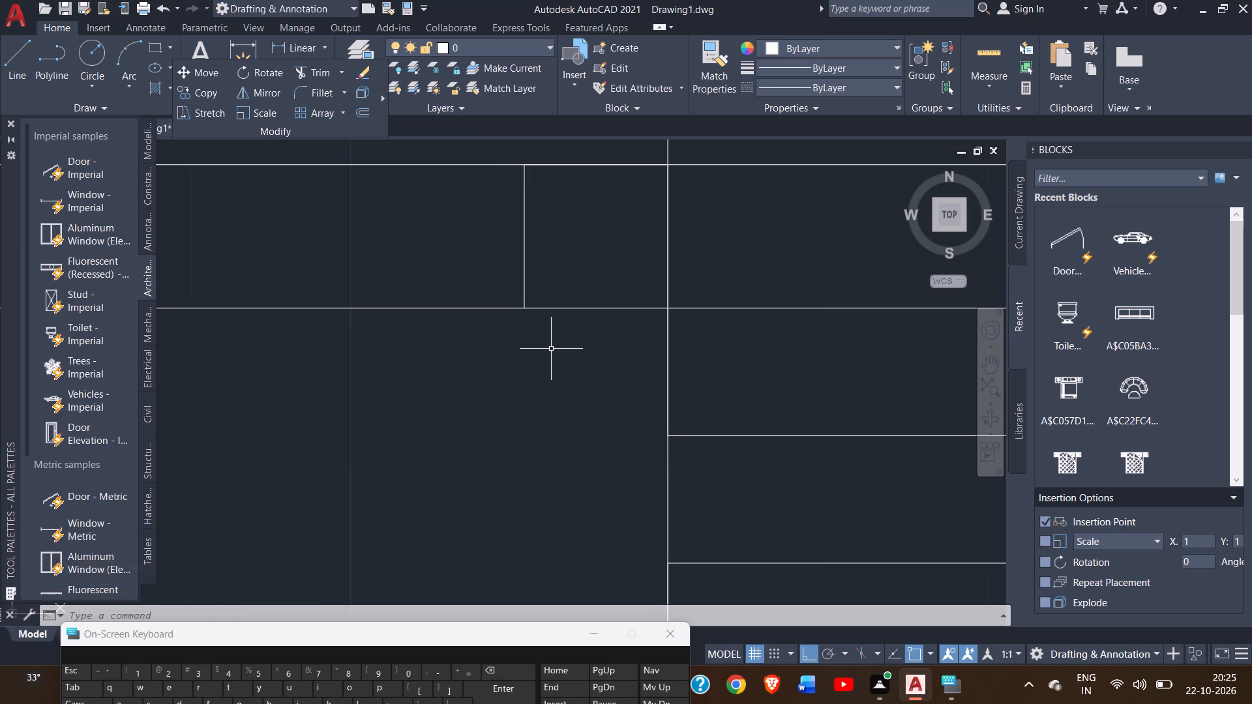
Outline a rectangular pillar in the outer east wall at the car porch's south-east corner, closing its north end across the wall.
scroll(551, 349, "down", 2, "ctrl")
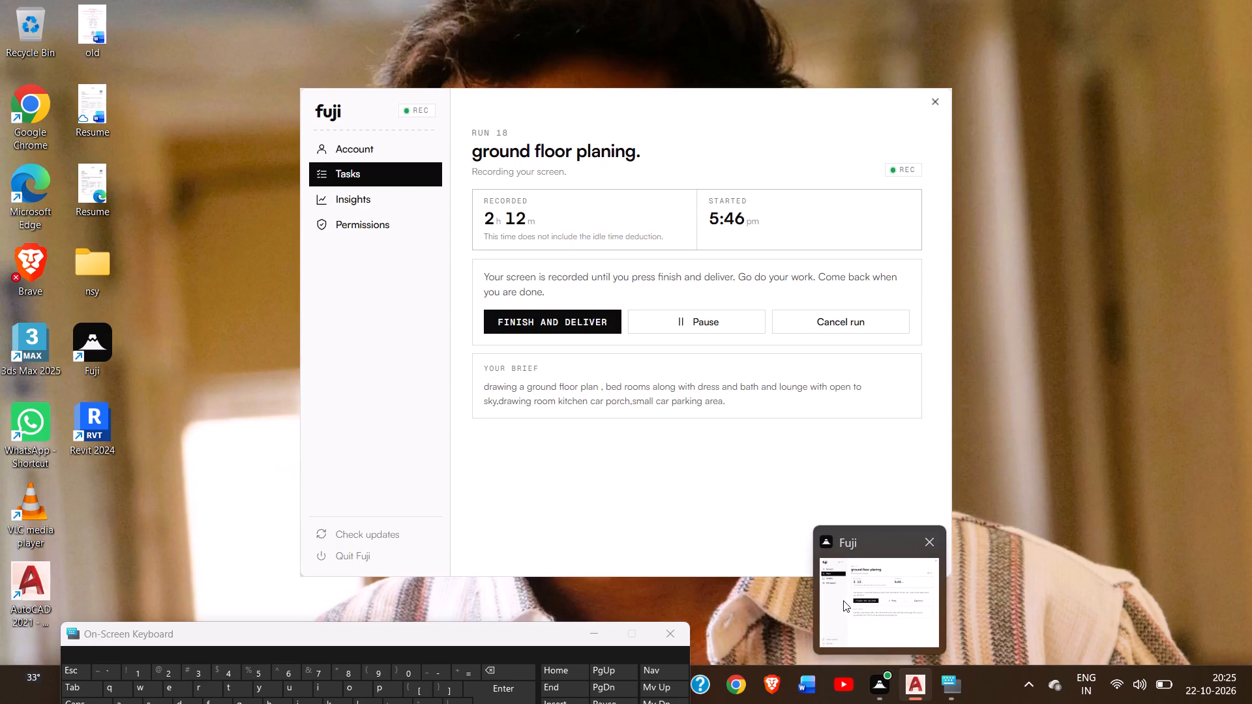
scroll(691, 552, "down", 4, "ctrl")
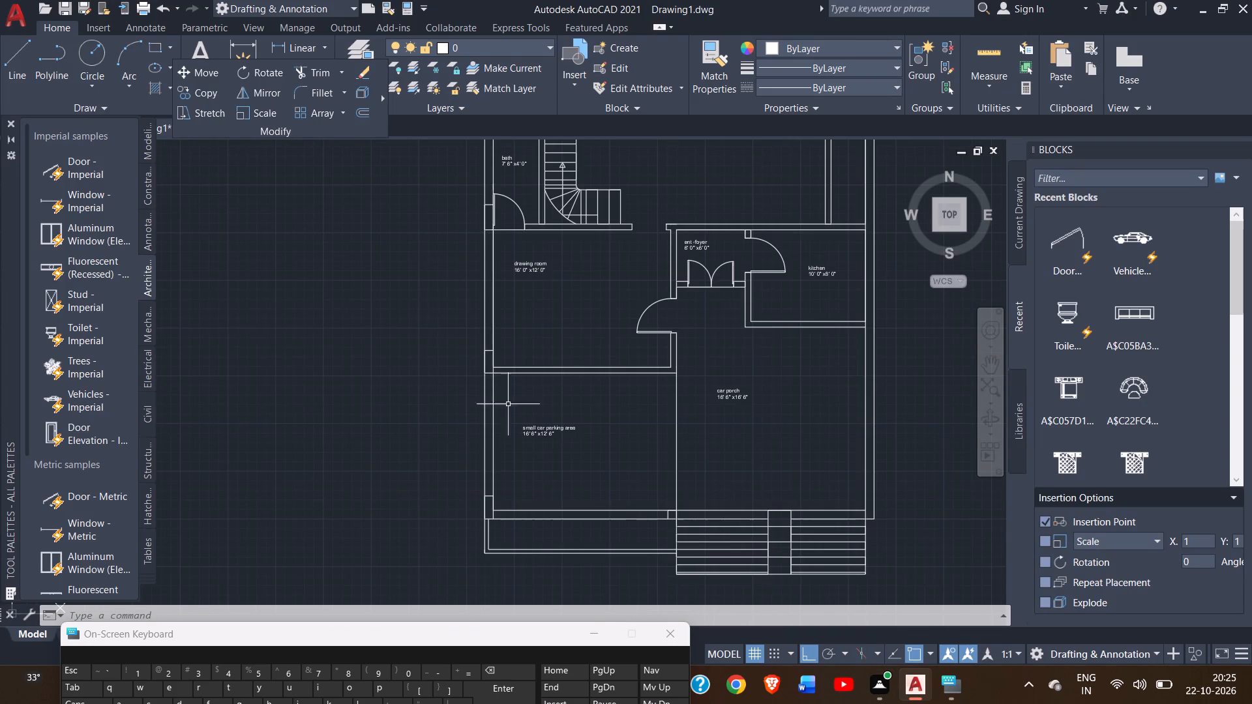
left_click(8, 74)
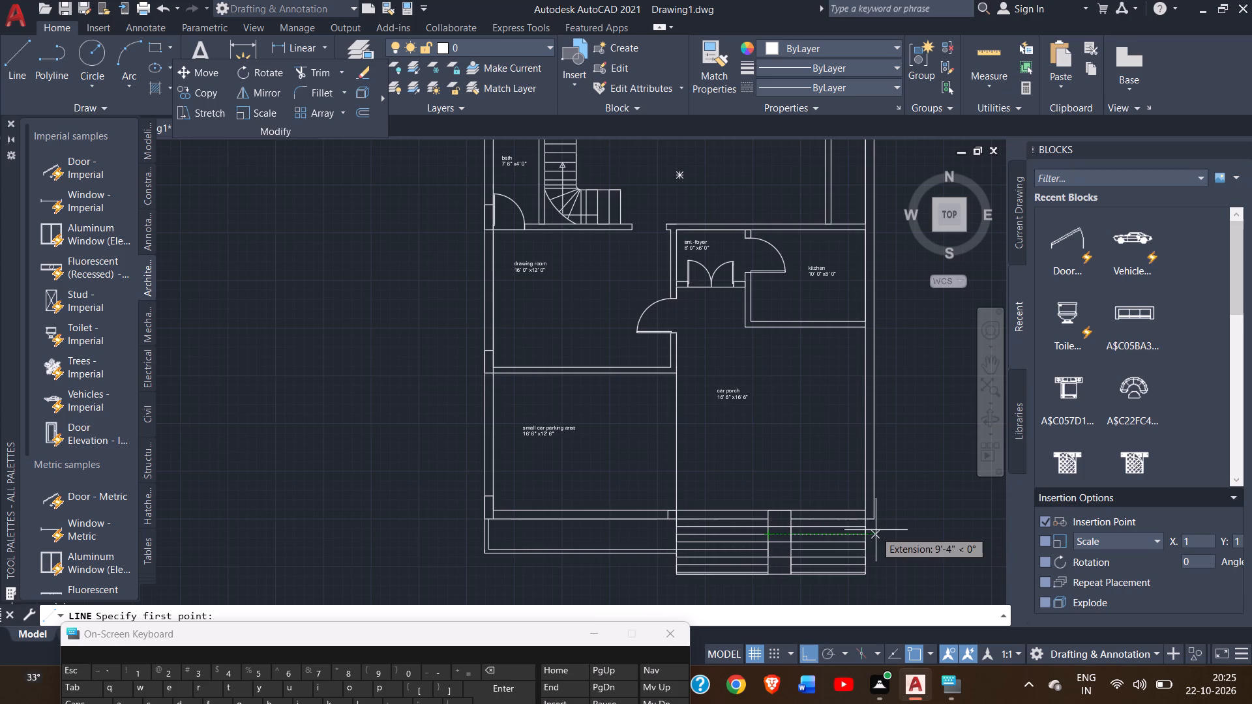
scroll(876, 530, "up", 3, "ctrl")
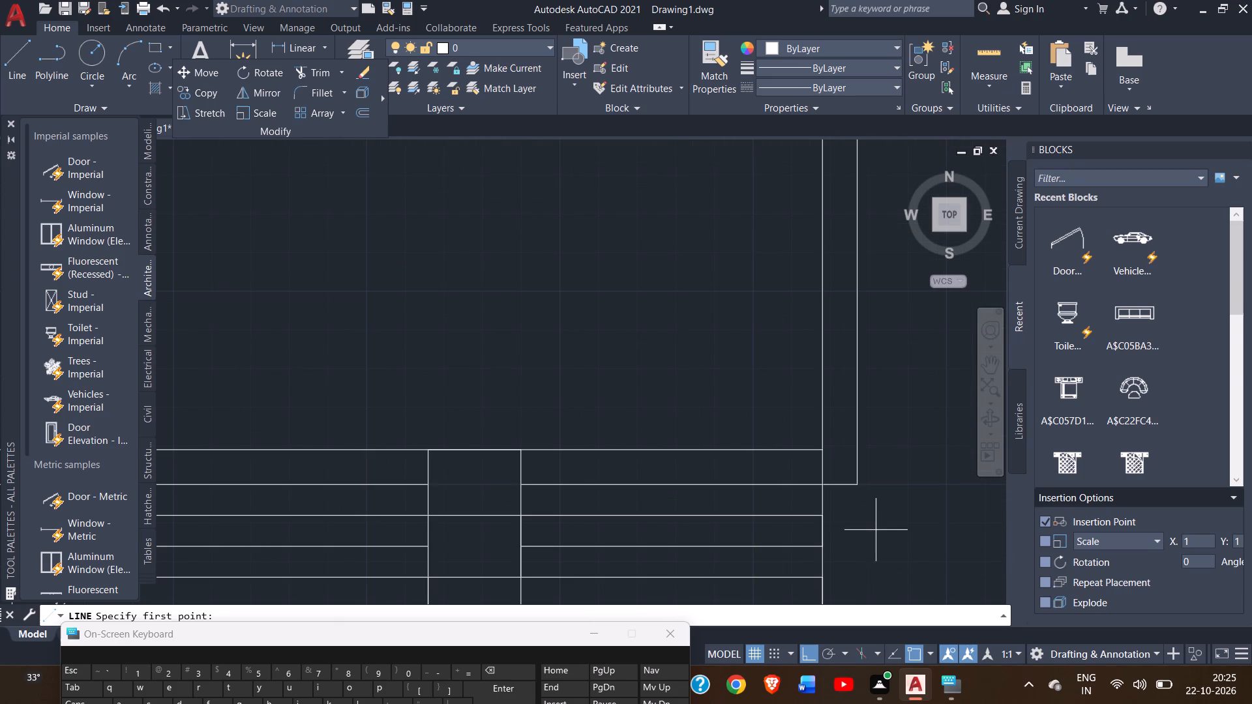
scroll(876, 530, "down", 2, "ctrl")
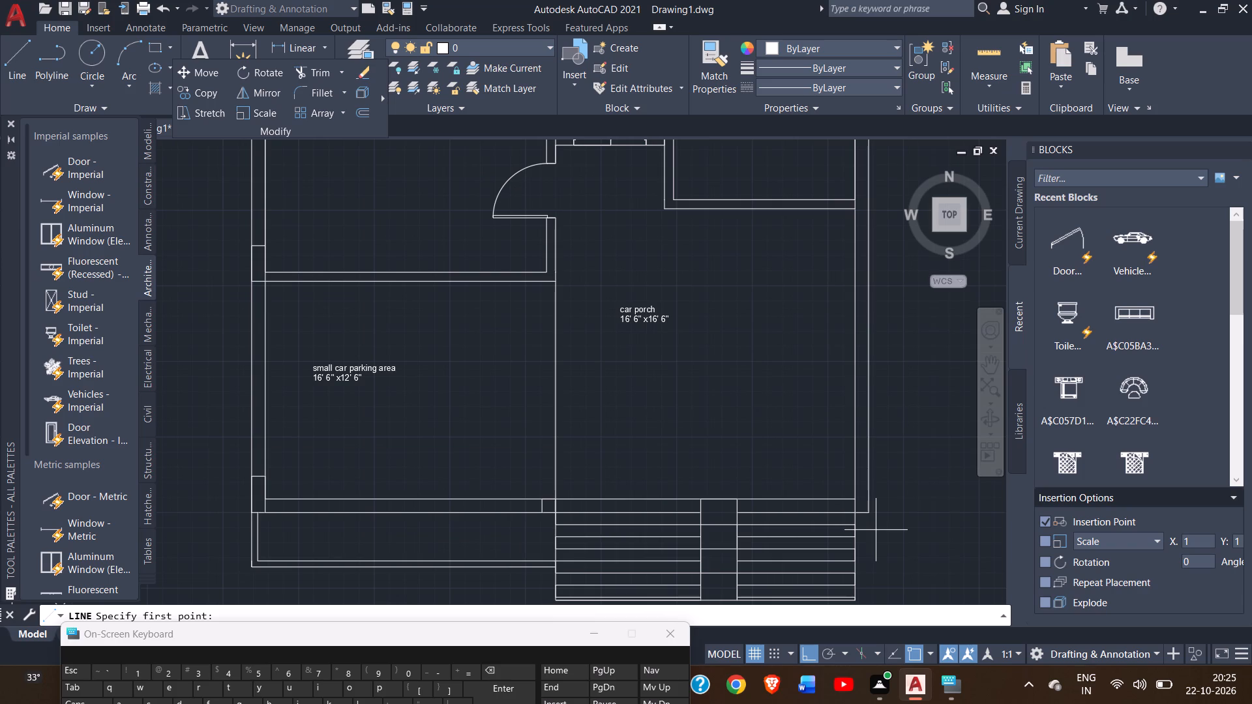
scroll(876, 530, "up", 2, "ctrl")
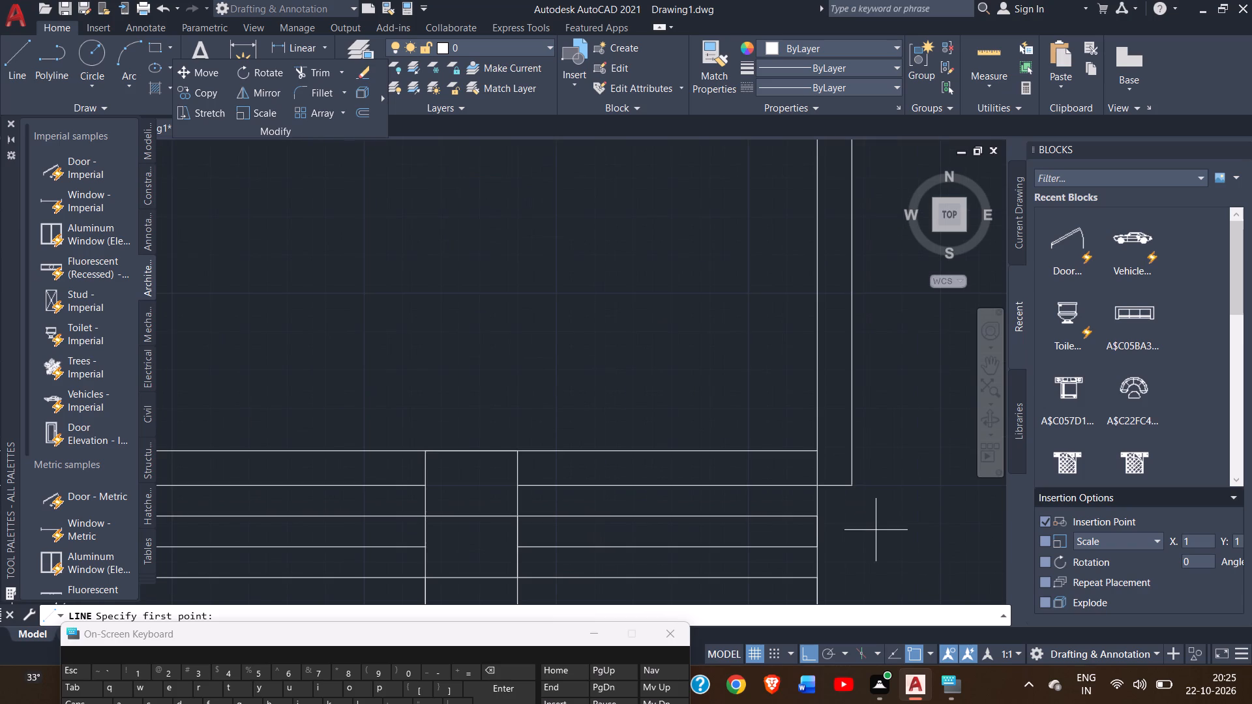
left_click(850, 484)
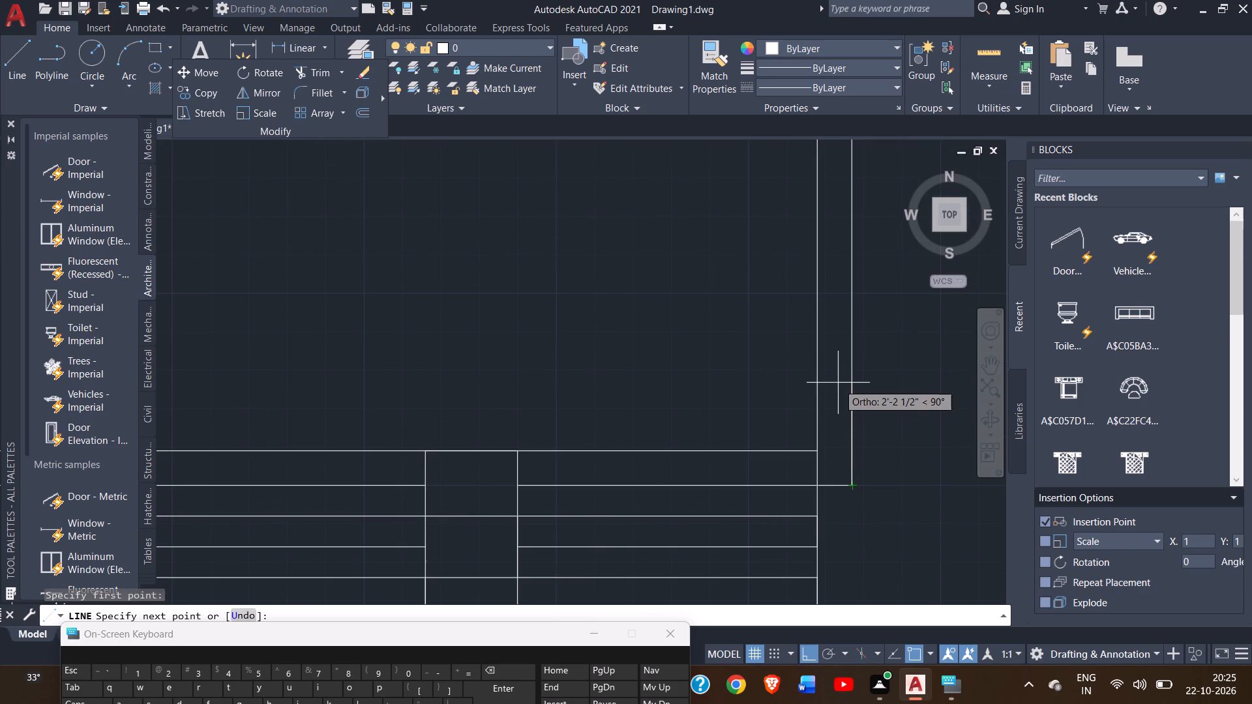
scroll(842, 432, "down", 3, "ctrl")
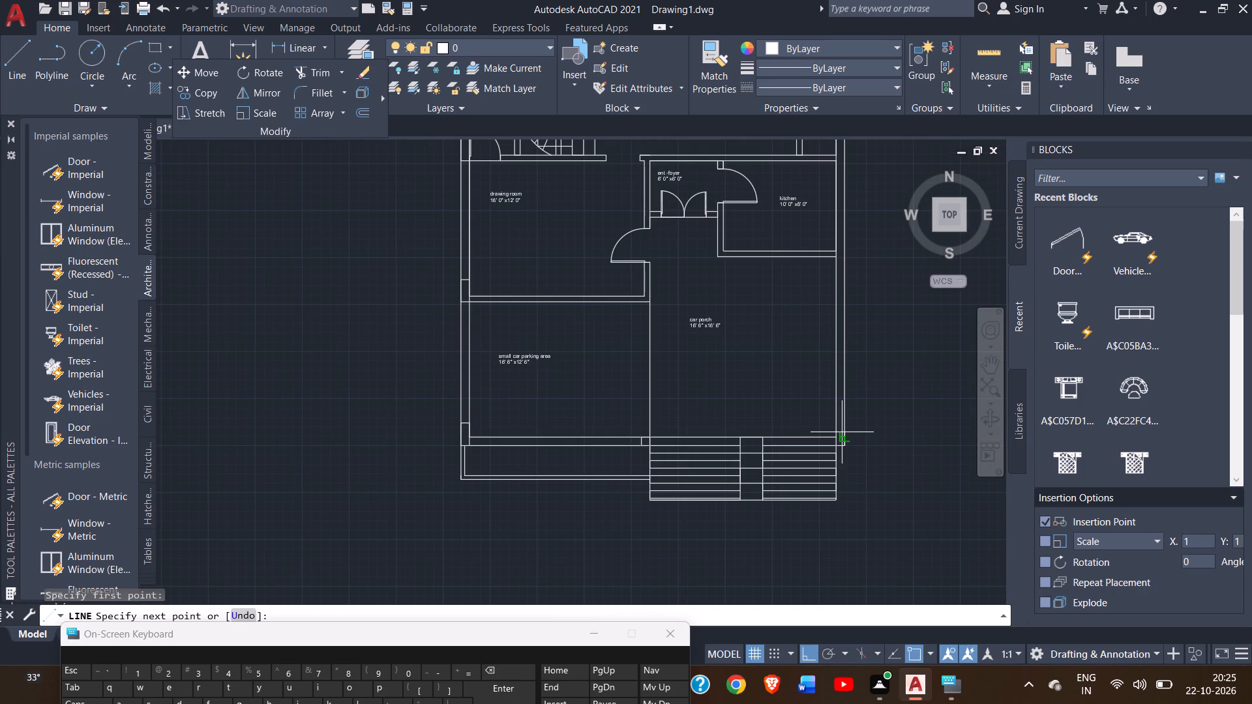
scroll(841, 423, "up", 2, "ctrl")
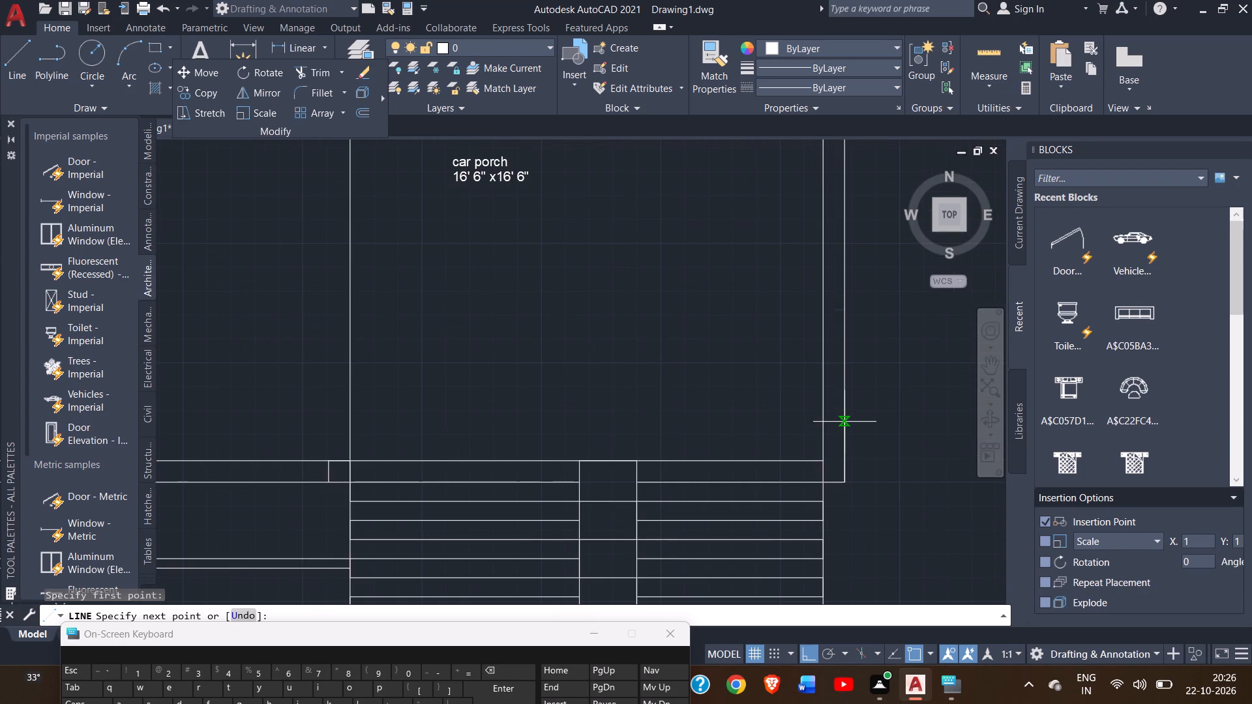
left_click(844, 422)
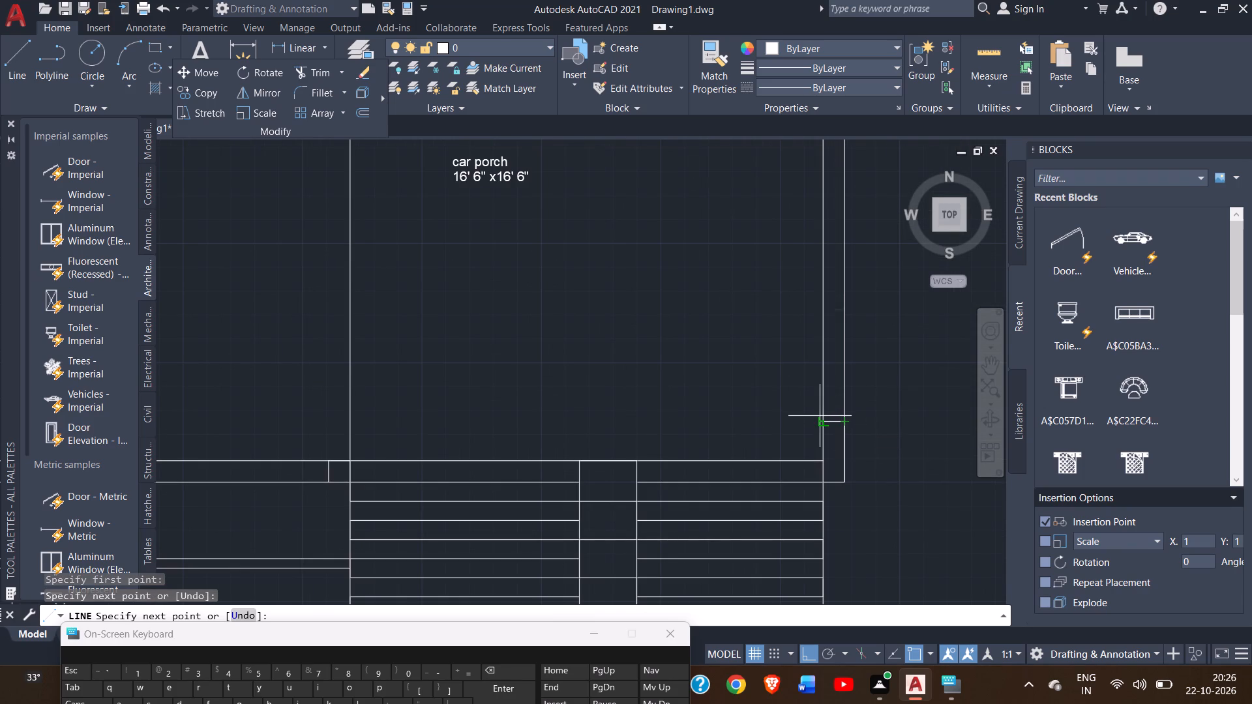
left_click(820, 420)
right_click(805, 411)
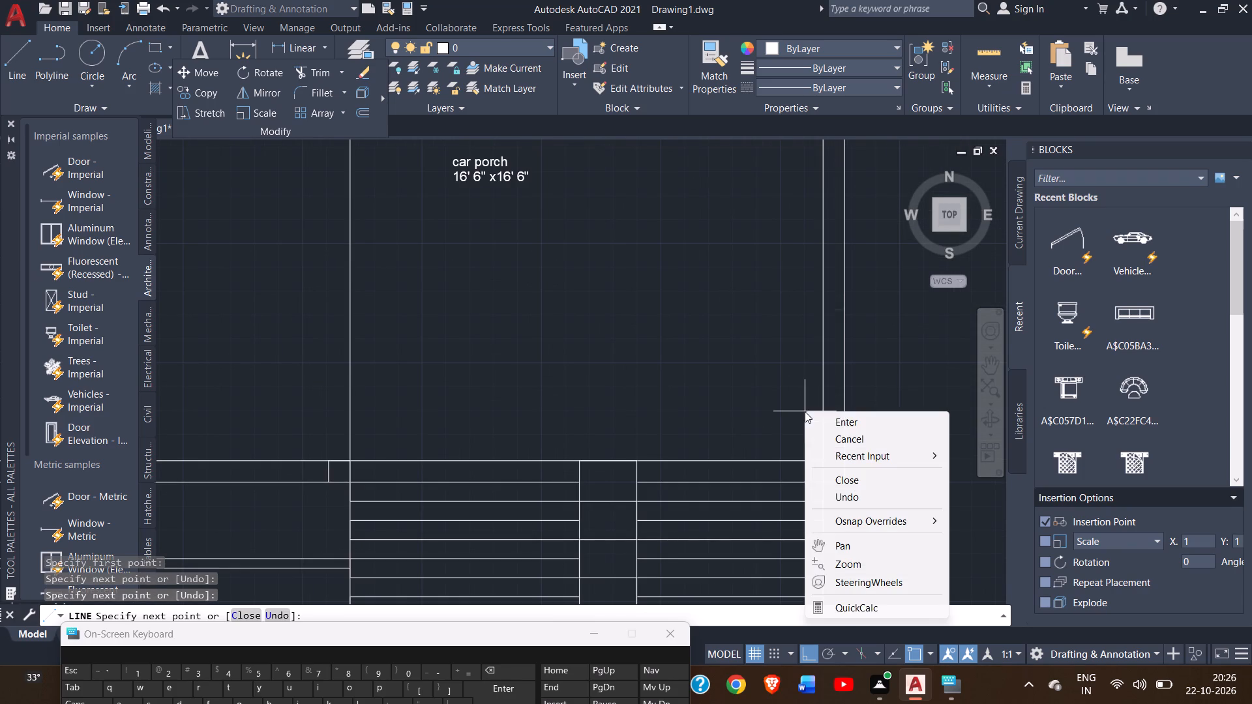
left_click(814, 419)
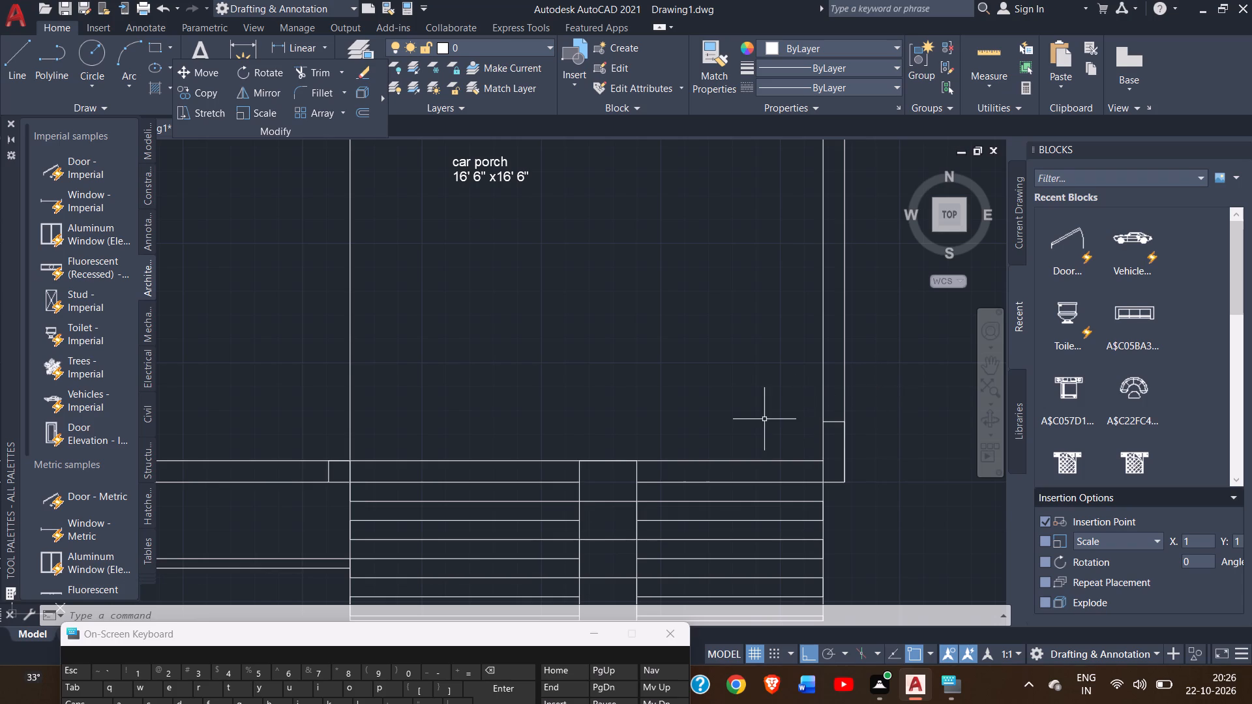
Draw a line across the outer east wall, continuing the lower line of the kitchen's south wall to the outer face.
scroll(764, 419, "down", 3, "ctrl")
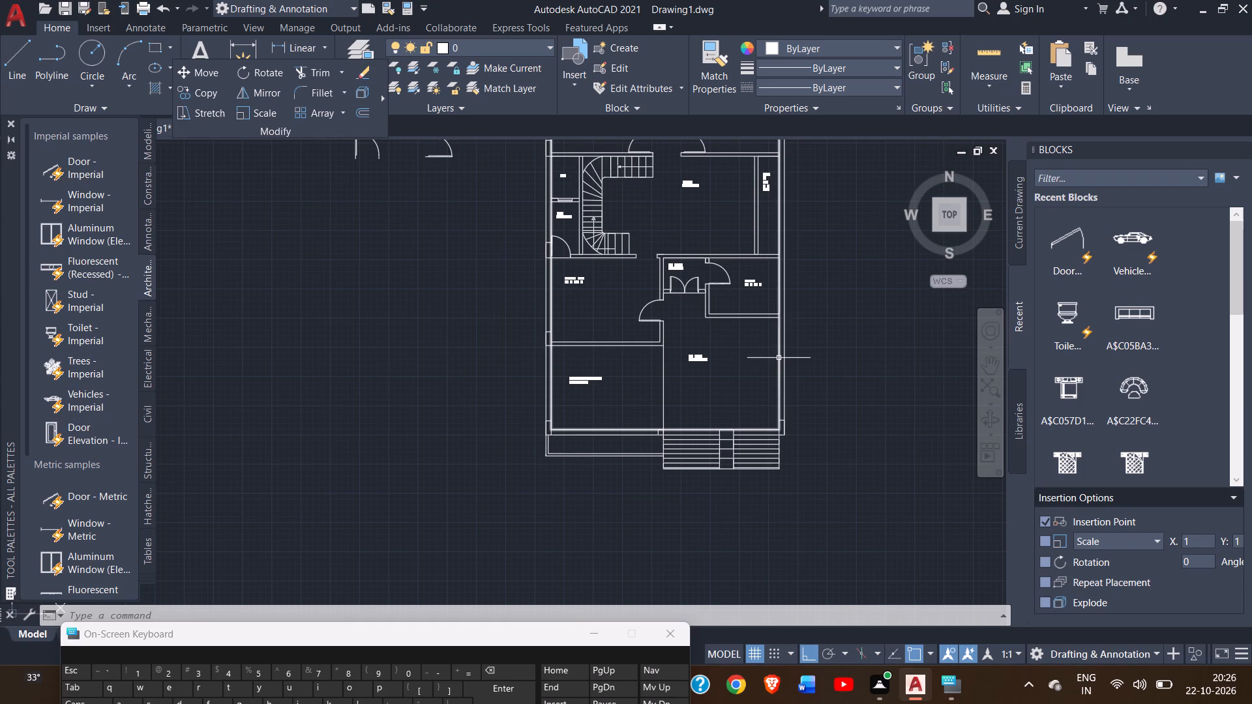
scroll(779, 357, "up", 3, "ctrl")
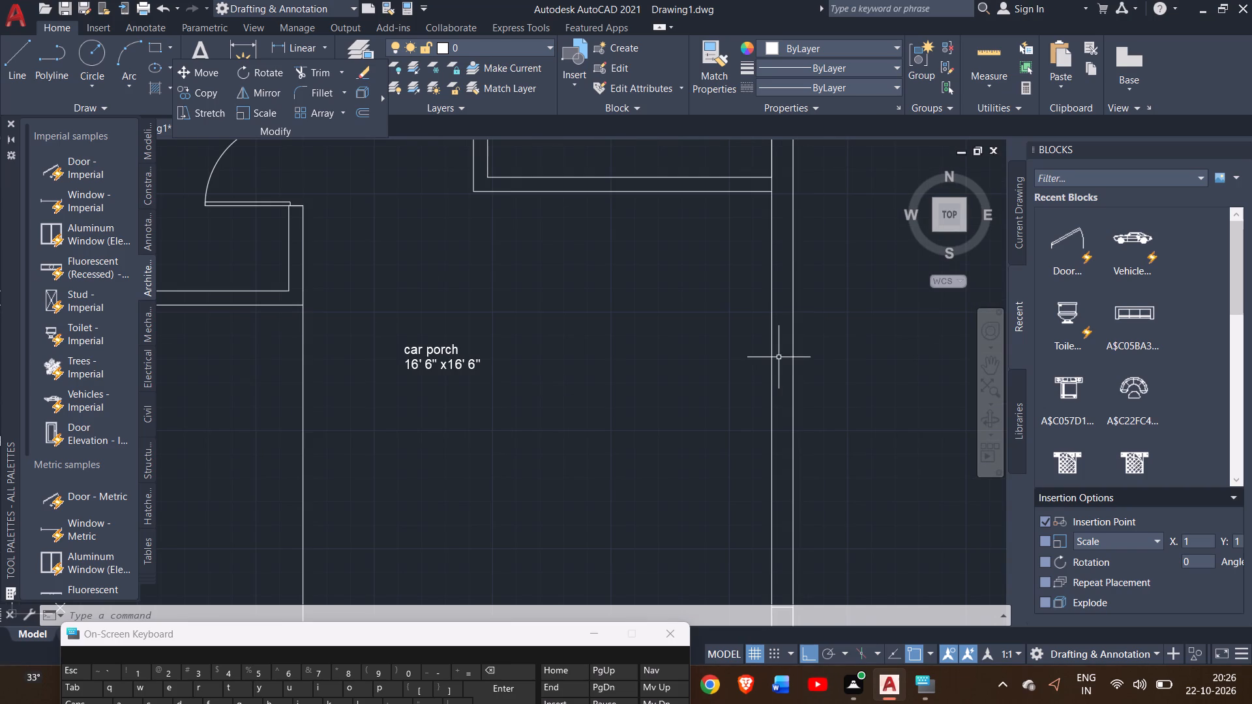
scroll(779, 357, "down", 1, "ctrl")
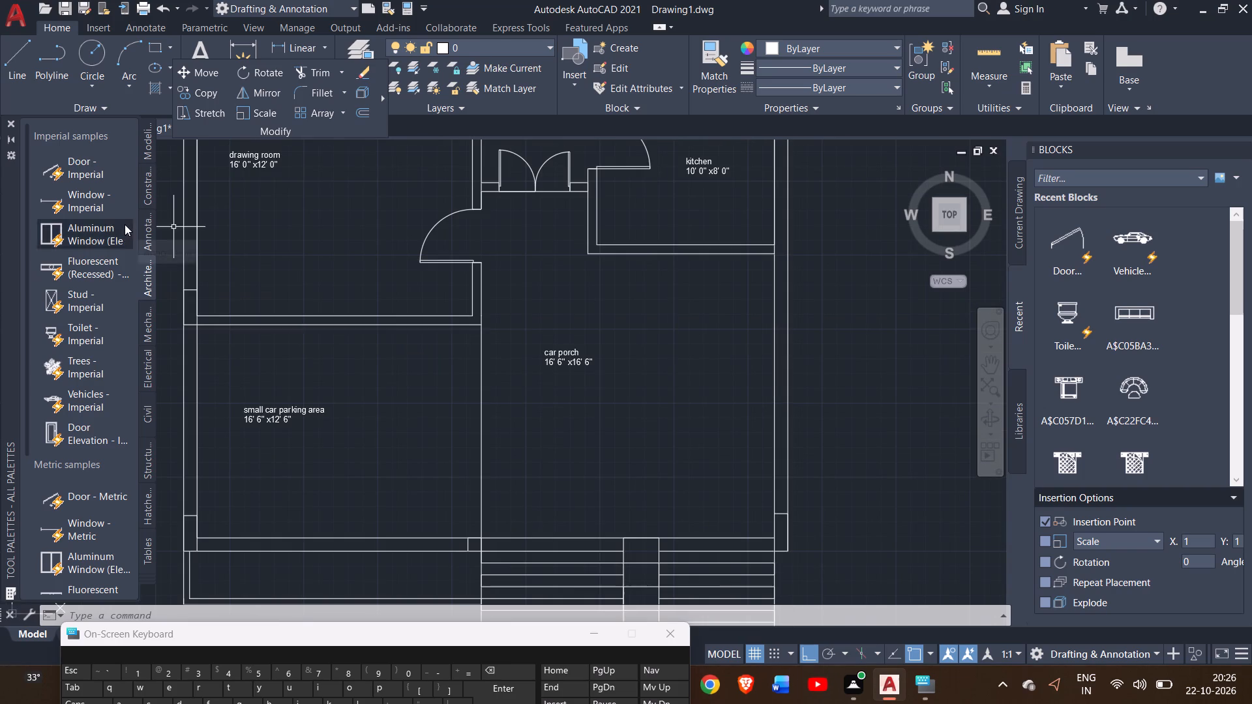
left_click(12, 58)
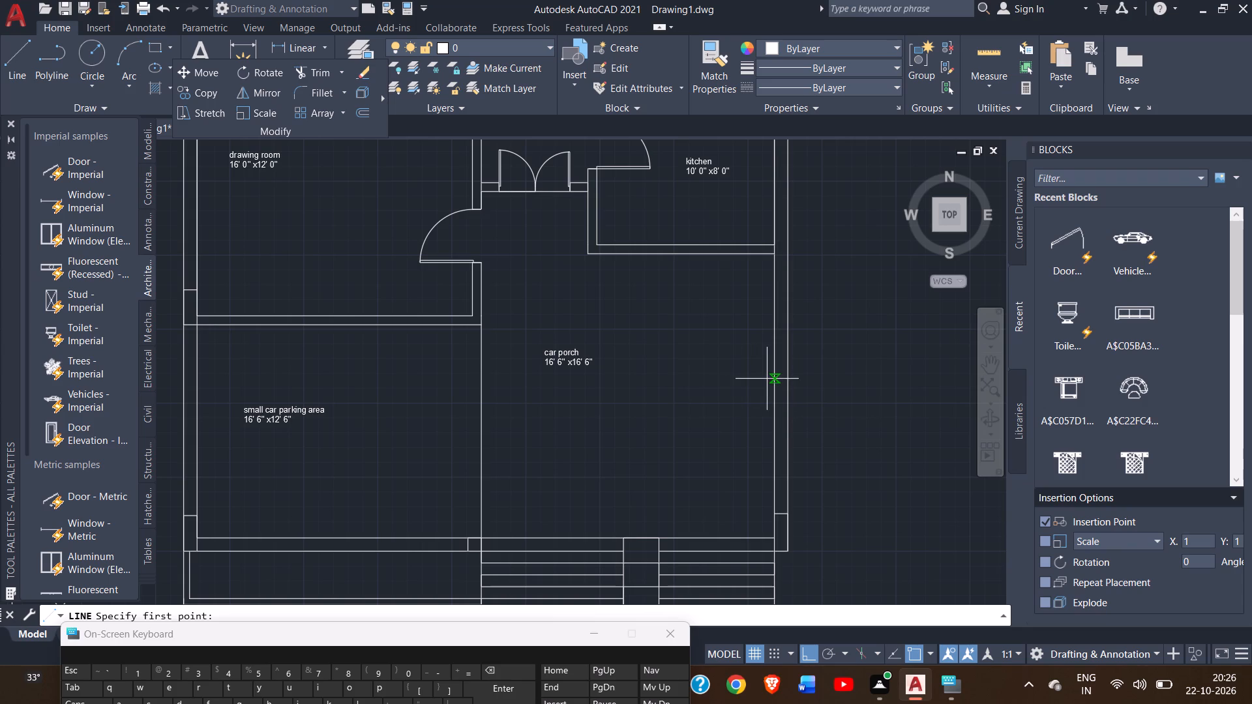
scroll(807, 371, "up", 2, "ctrl")
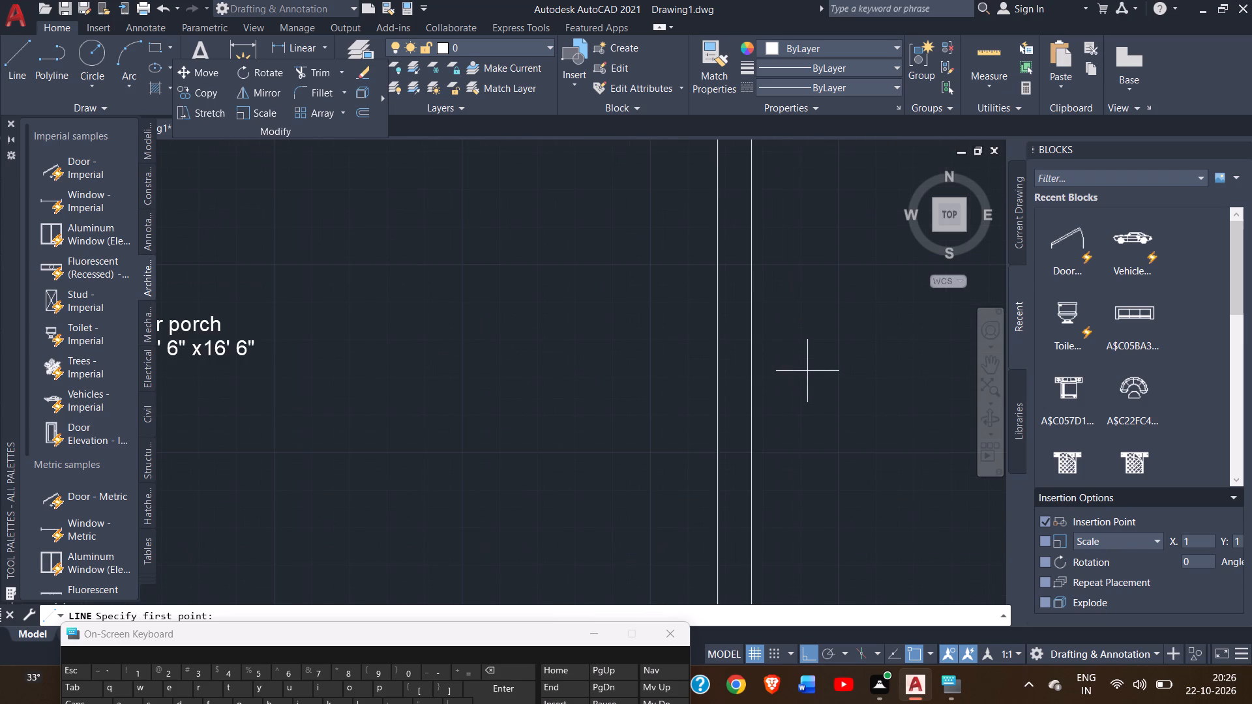
scroll(807, 371, "down", 1, "ctrl")
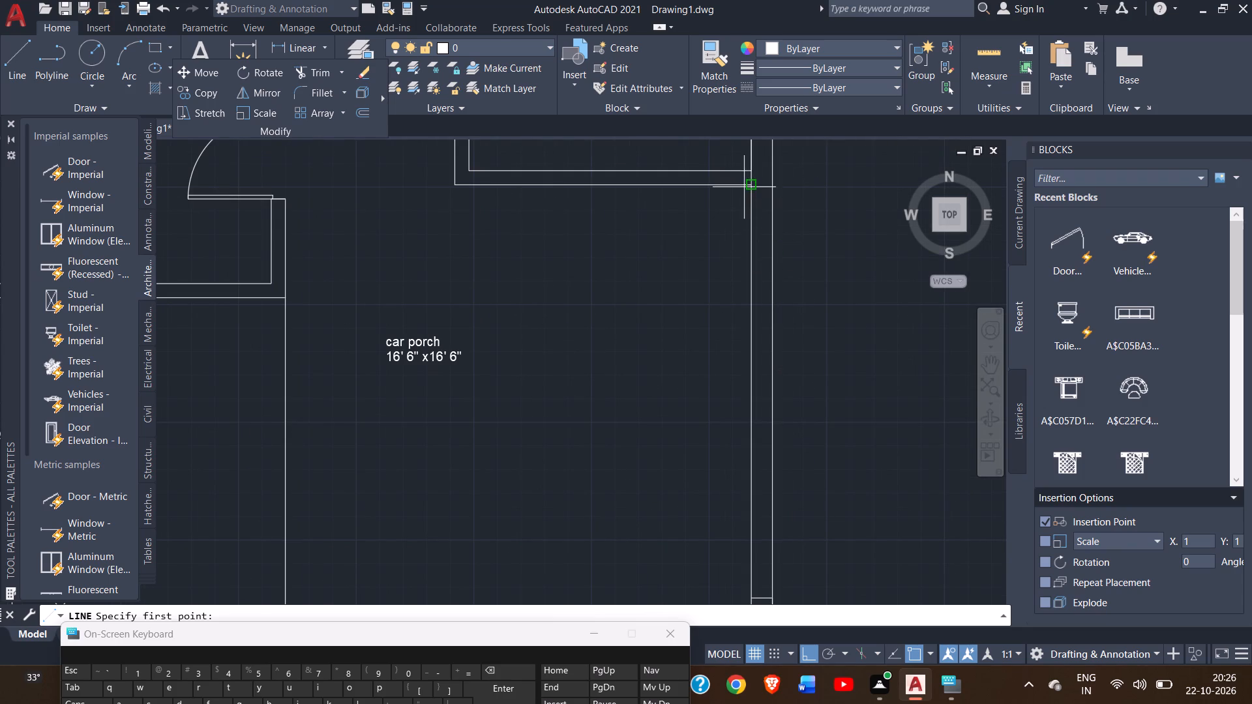
left_click_drag(752, 185, 773, 185)
left_click(773, 185)
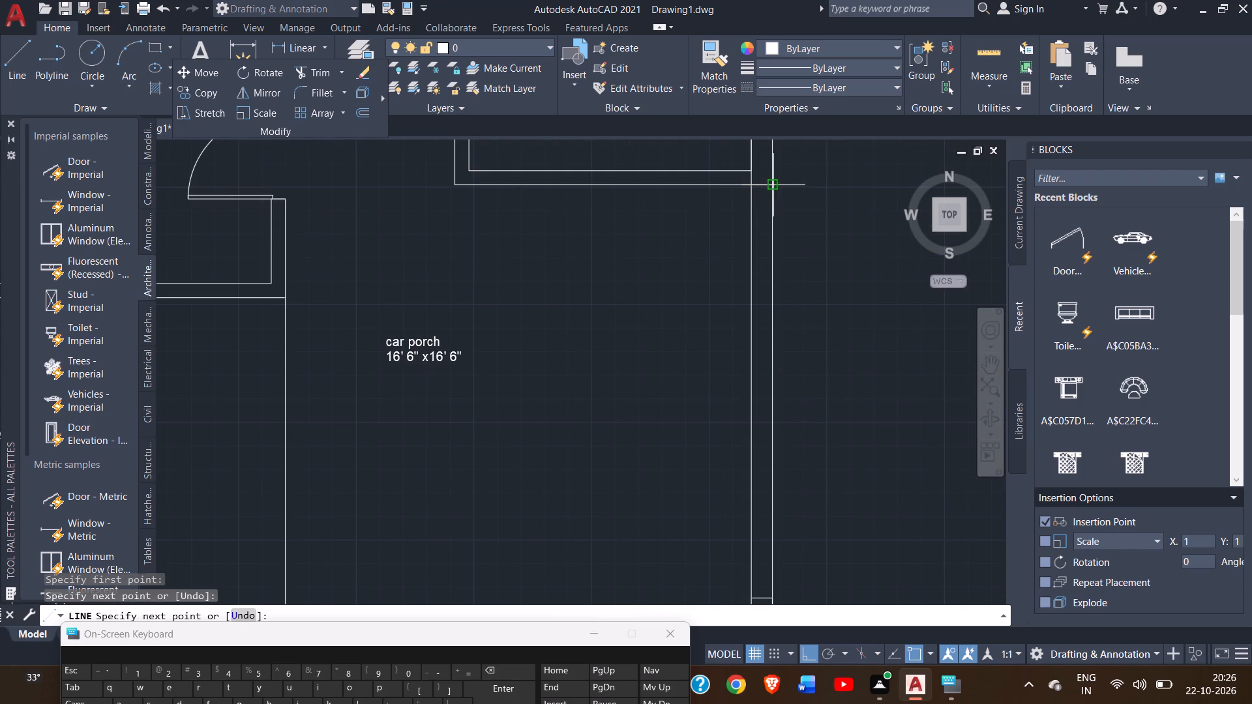
Outline the kitchen south-east corner pillar northward along the east wall's outer face and close its north end across the wall.
scroll(773, 185, "down", 2, "ctrl")
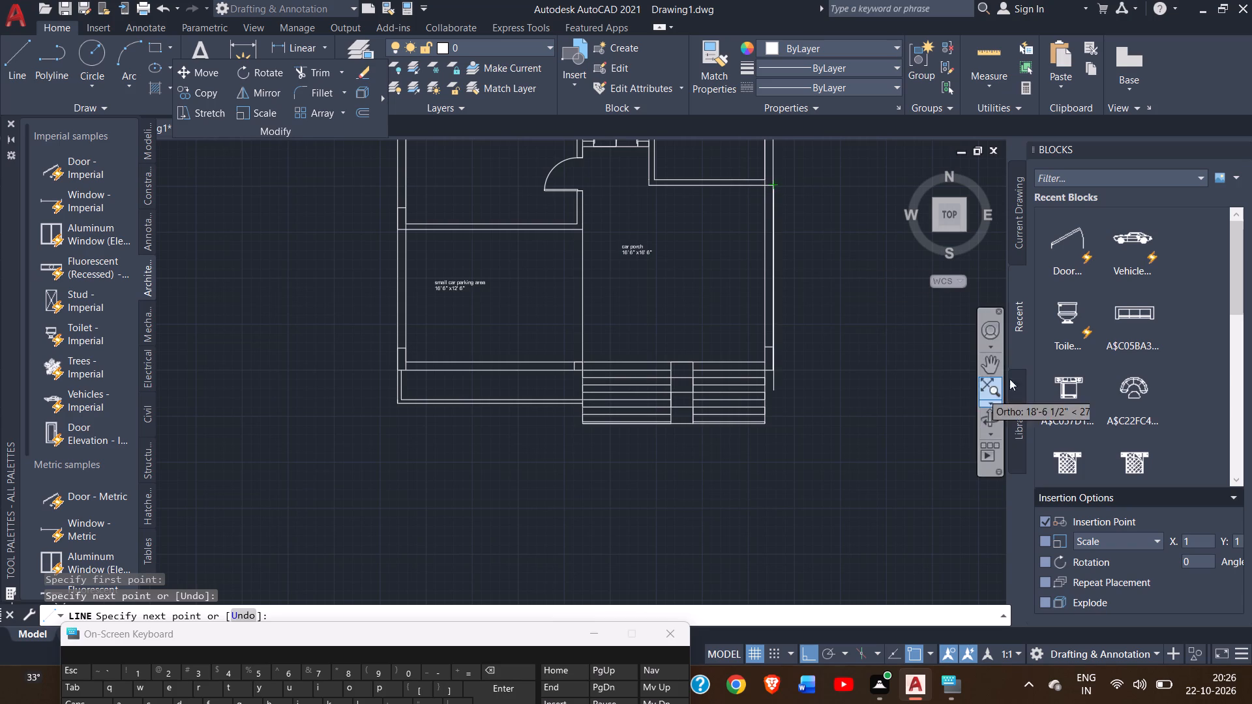
left_click(994, 362)
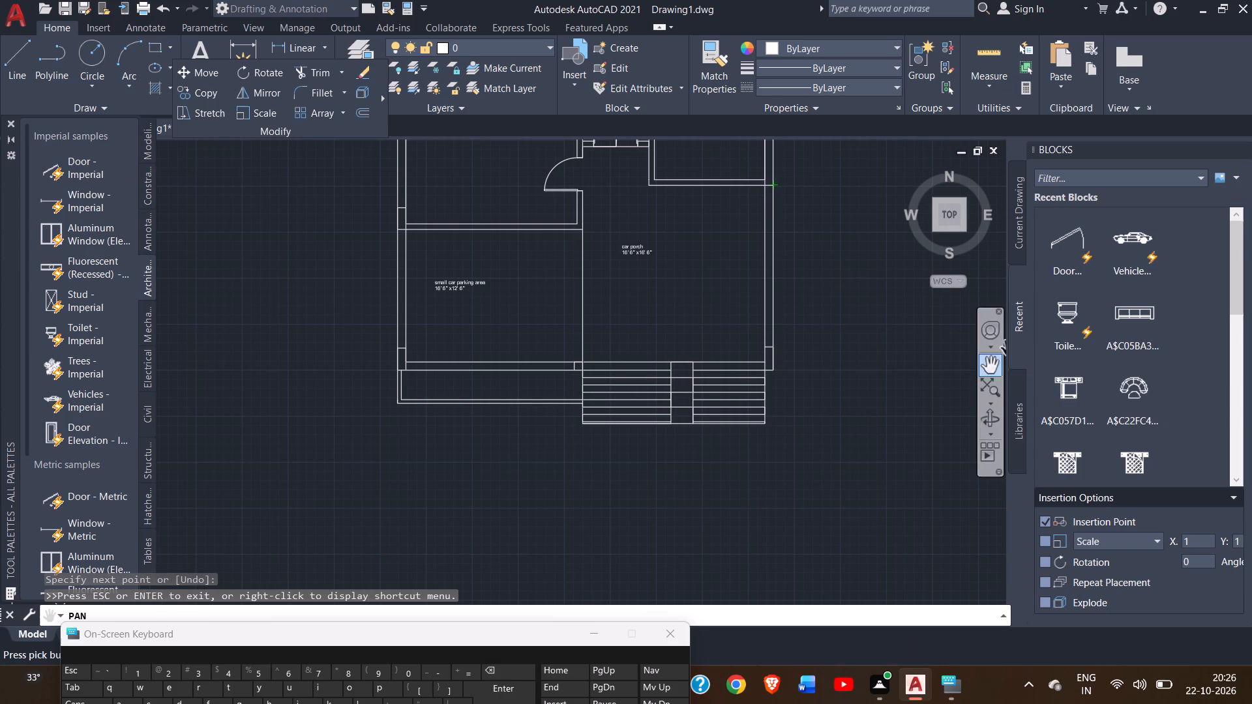
left_click_drag(911, 322, 884, 439)
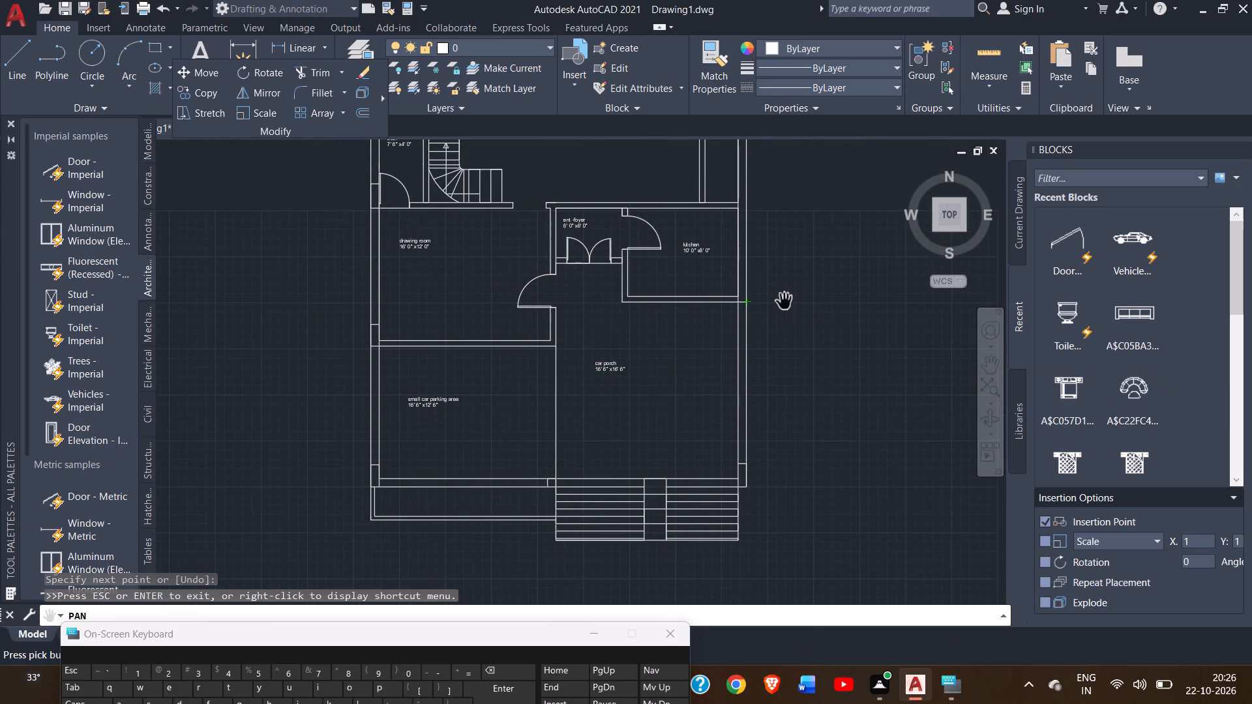
scroll(782, 301, "right", 1)
scroll(782, 301, "left", 1)
scroll(782, 301, "right", 1)
scroll(753, 271, "up", 2, "ctrl")
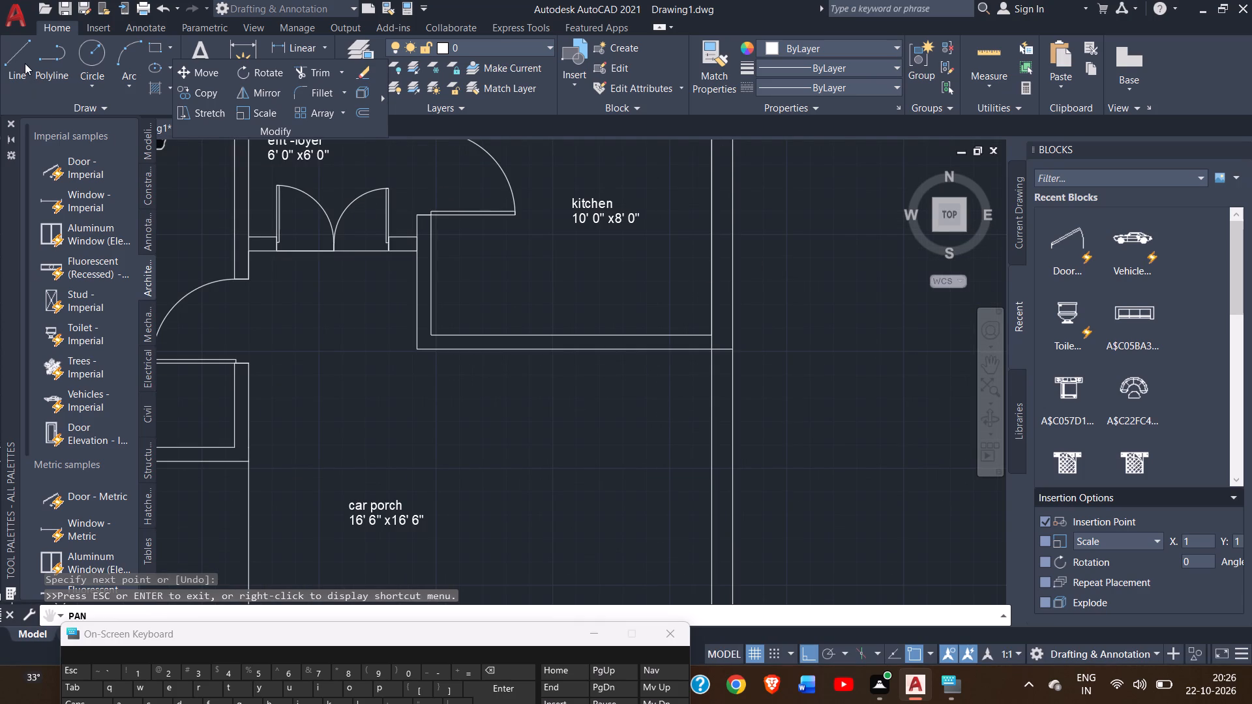
left_click(25, 63)
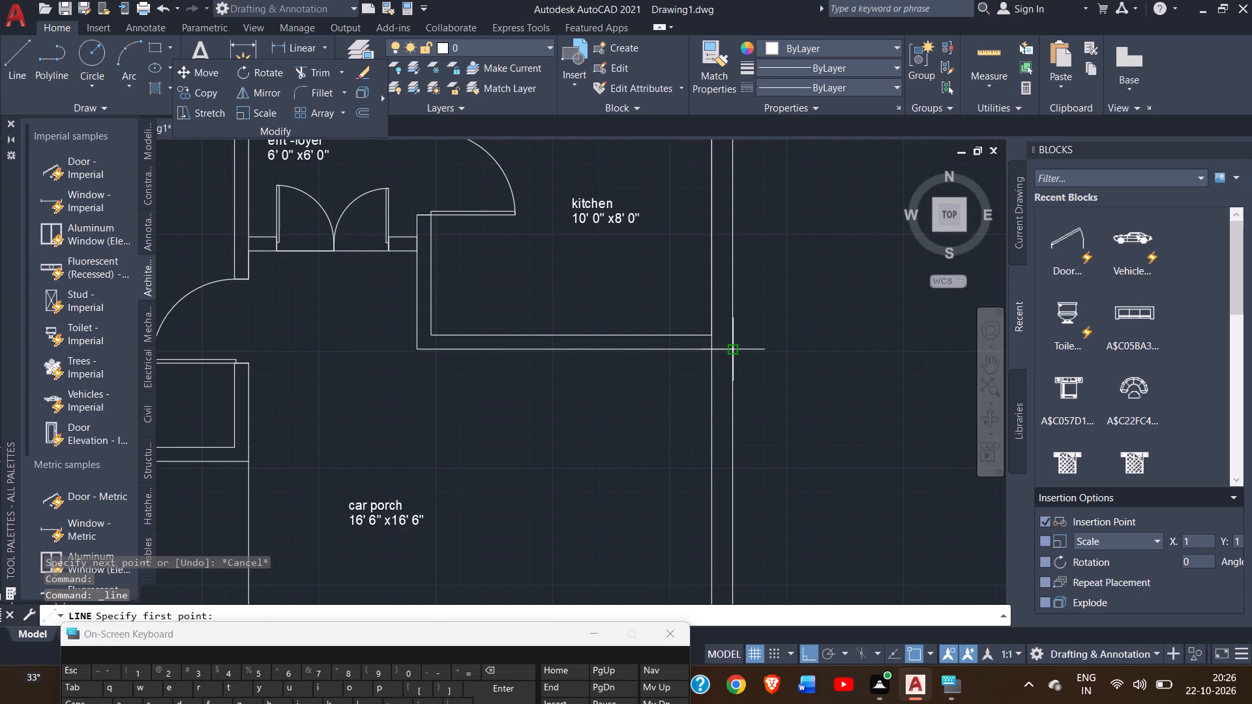
left_click_drag(729, 351, 728, 297)
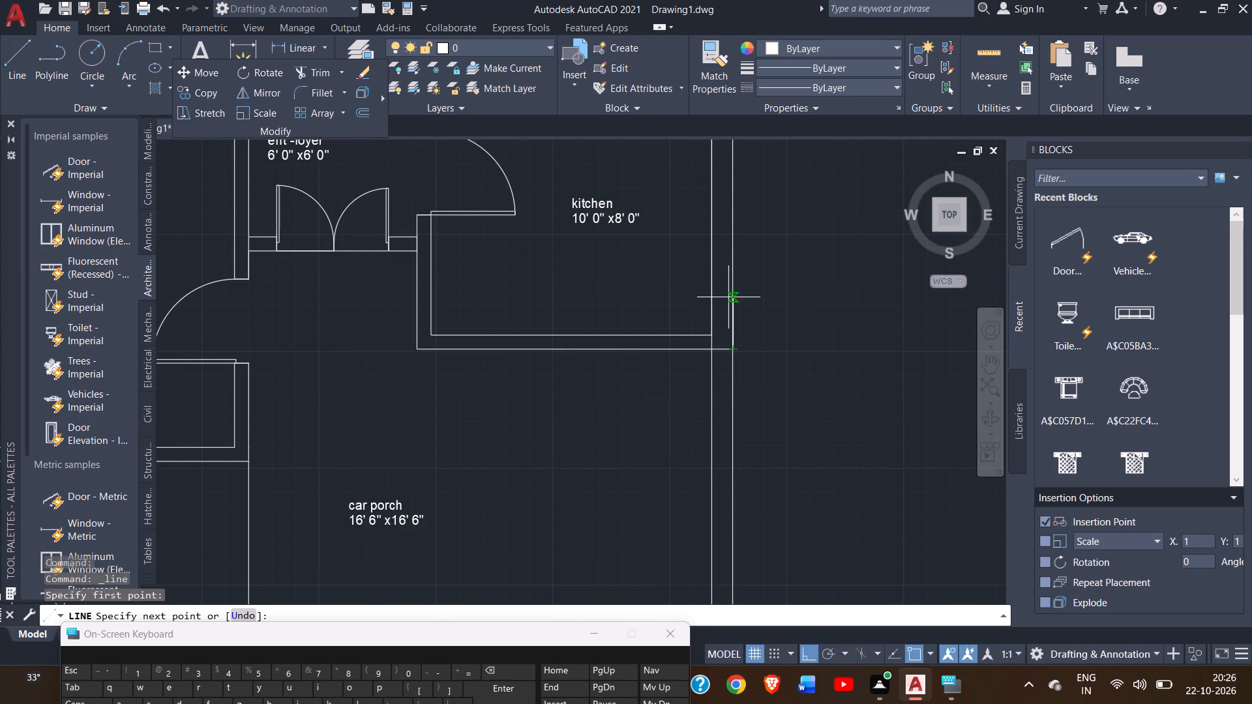
left_click_drag(728, 297, 734, 295)
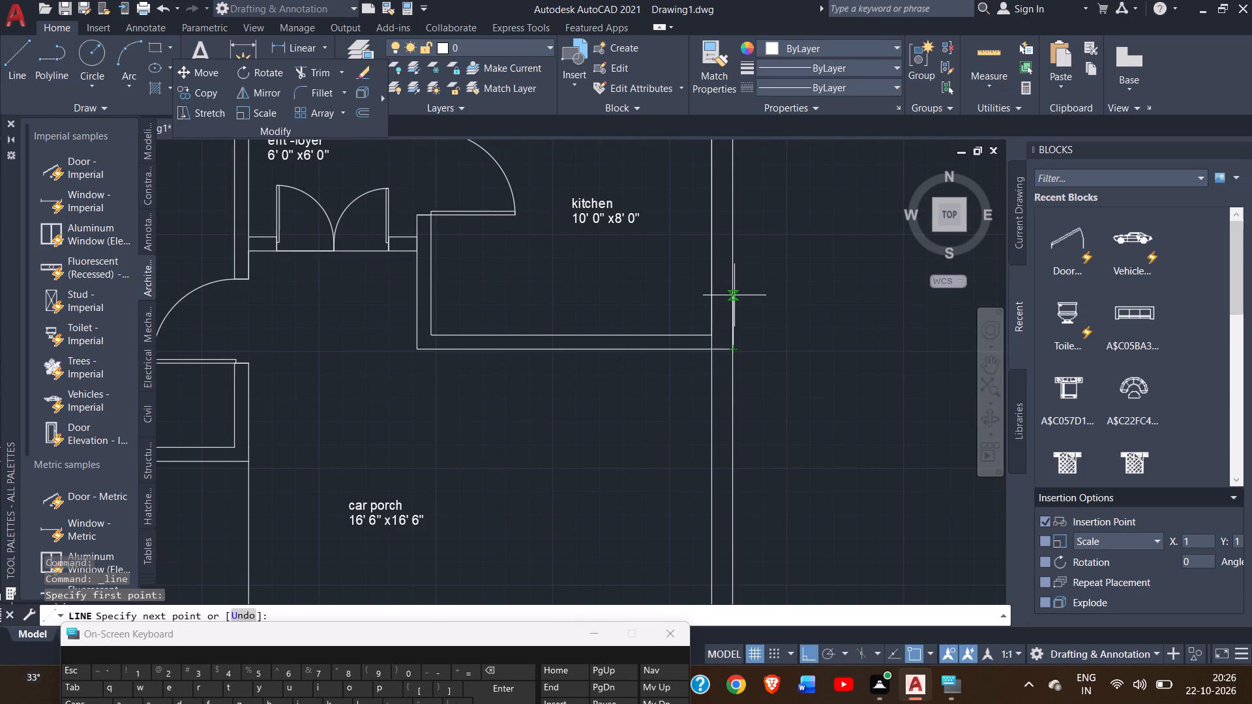
left_click(734, 295)
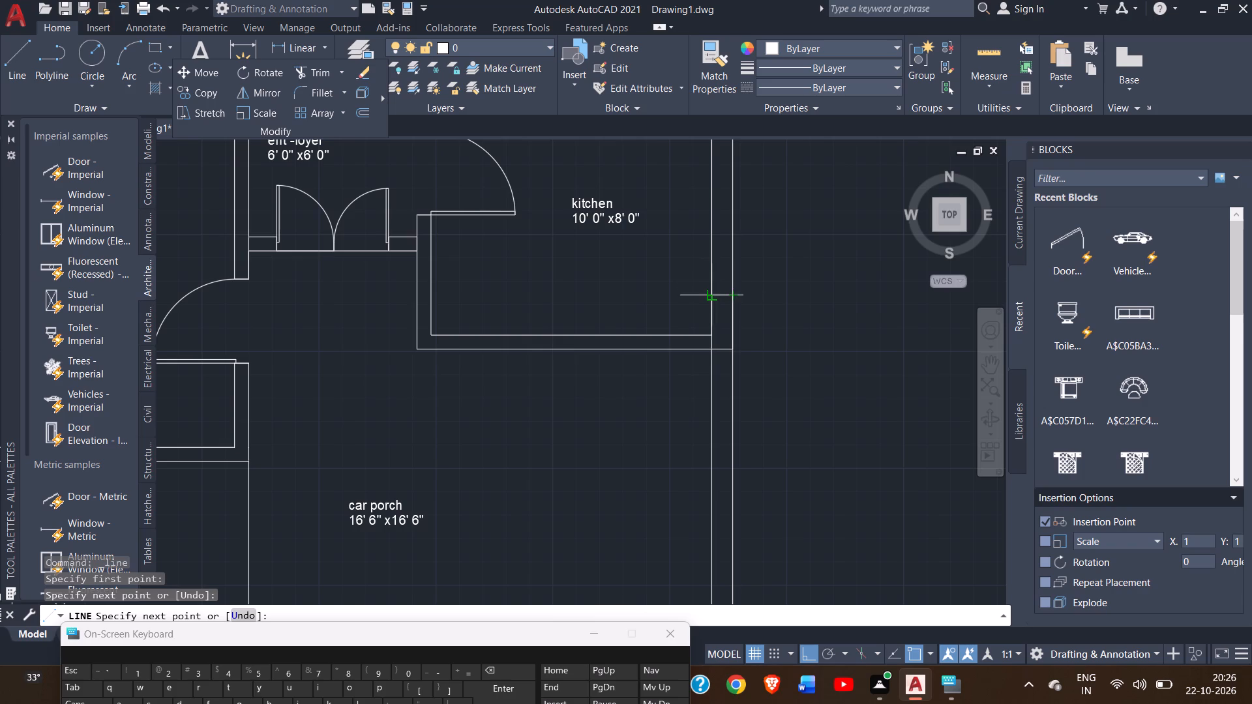
left_click(711, 294)
right_click(669, 280)
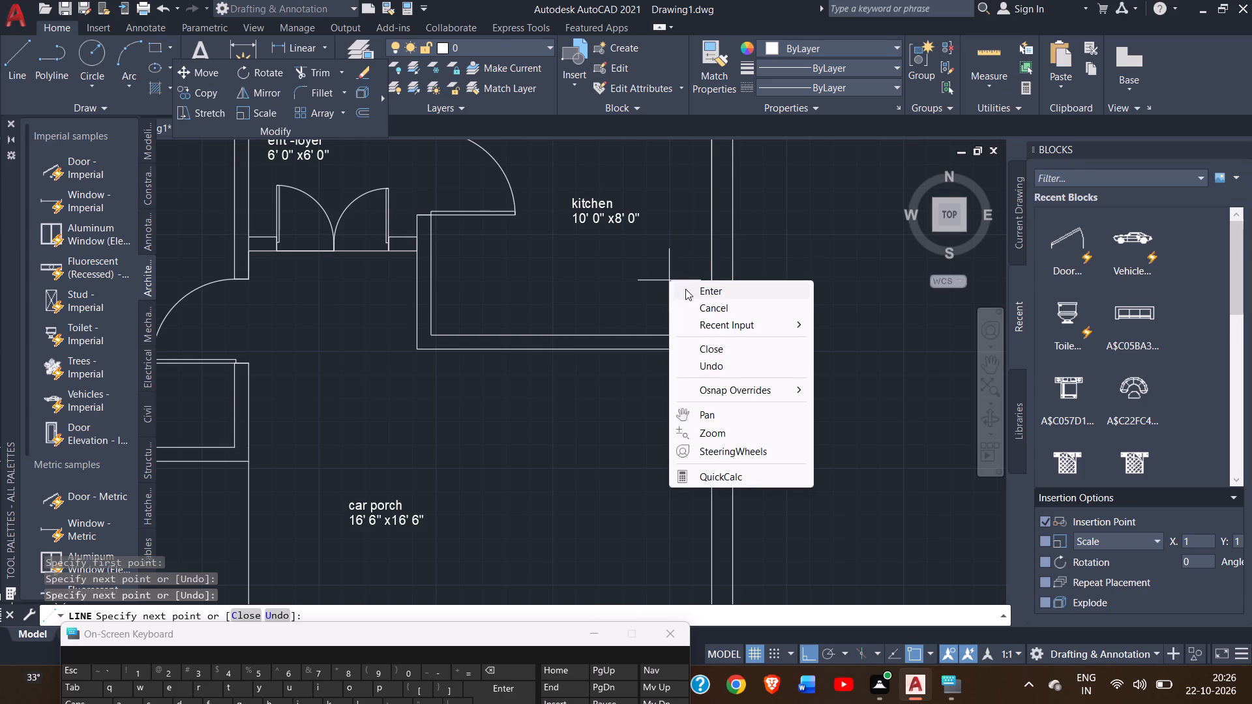
left_click(685, 289)
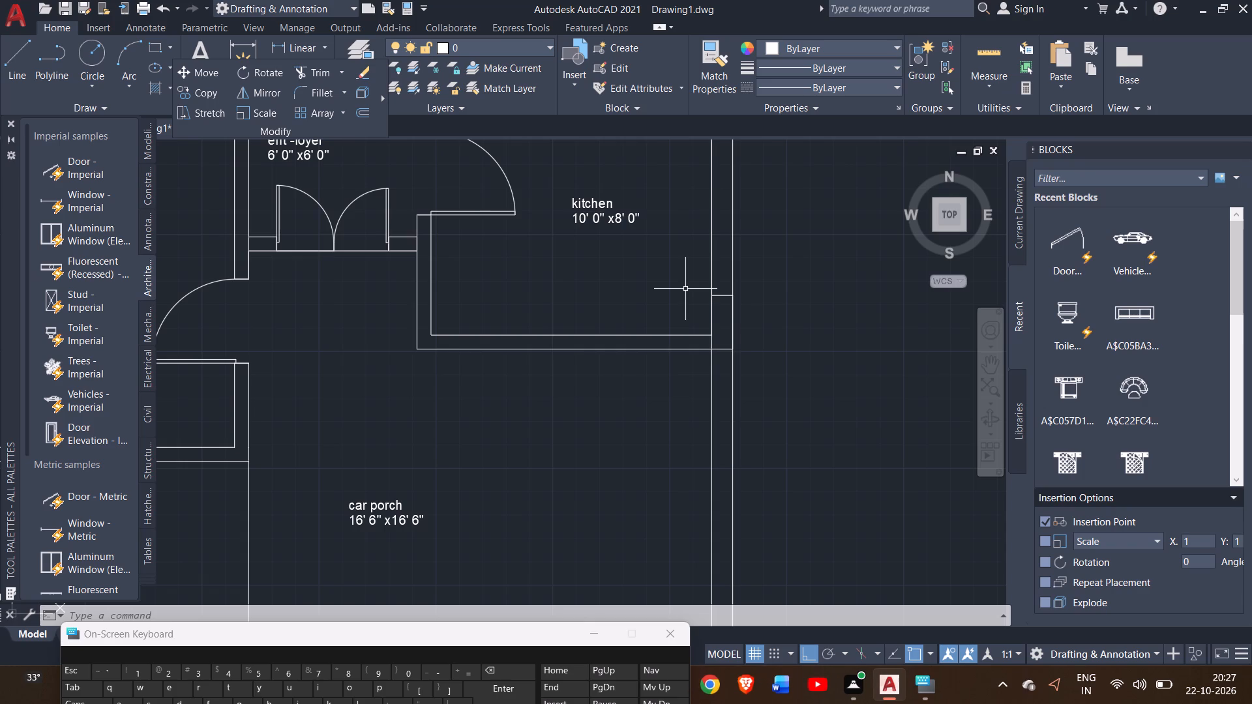
Outline a rectangular pillar in the outer east wall at the kitchen's north-east corner, from the north wall's lower line upward.
scroll(673, 267, "down", 2, "ctrl")
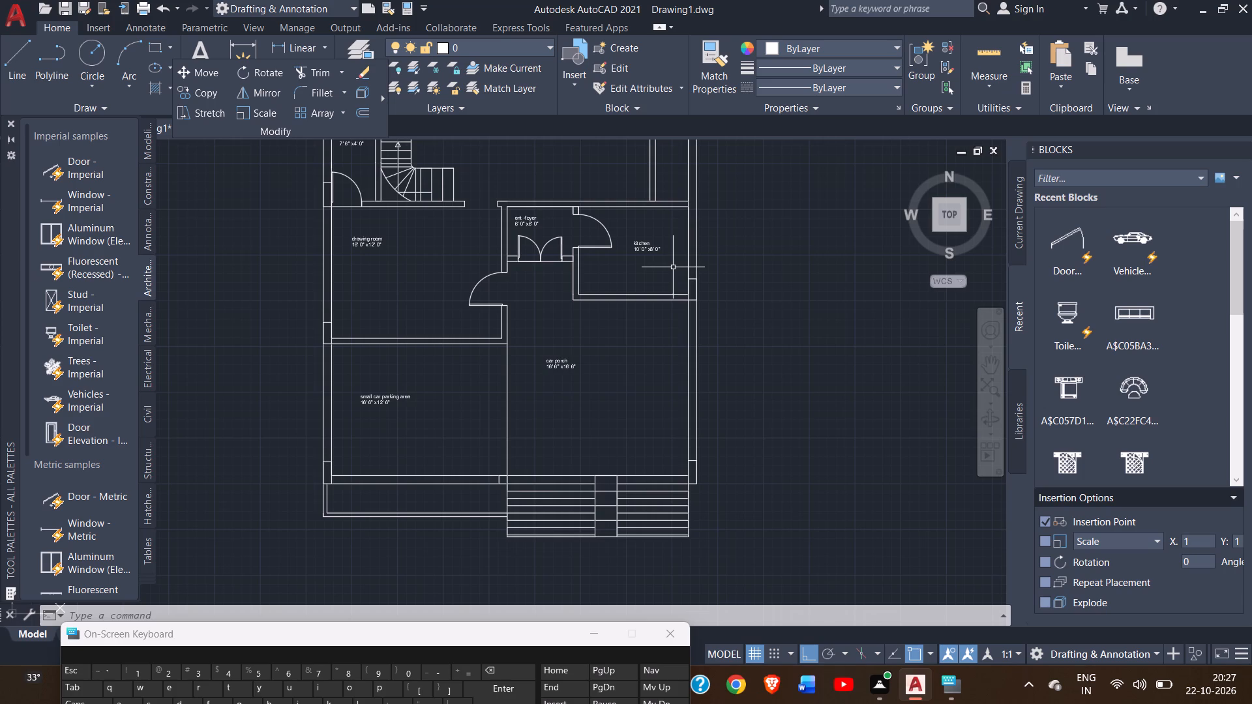
left_click(993, 374)
left_click_drag(798, 310, 709, 398)
left_click(21, 60)
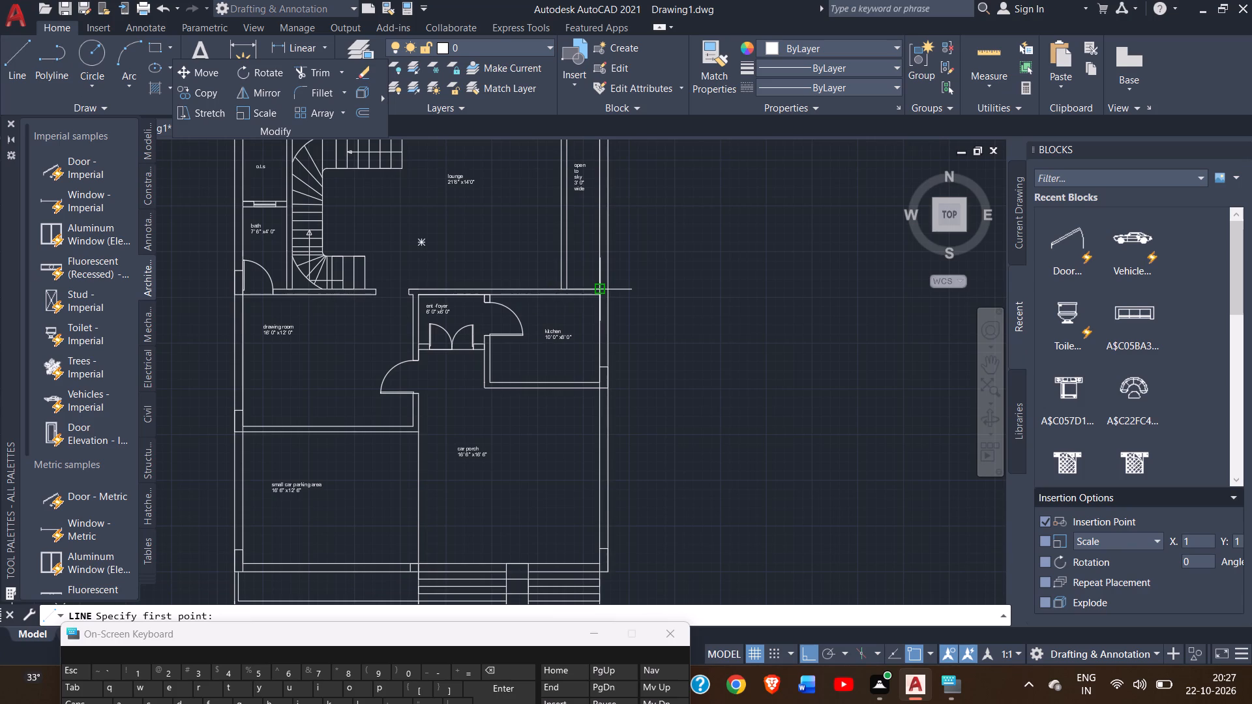
scroll(597, 290, "up", 2, "ctrl")
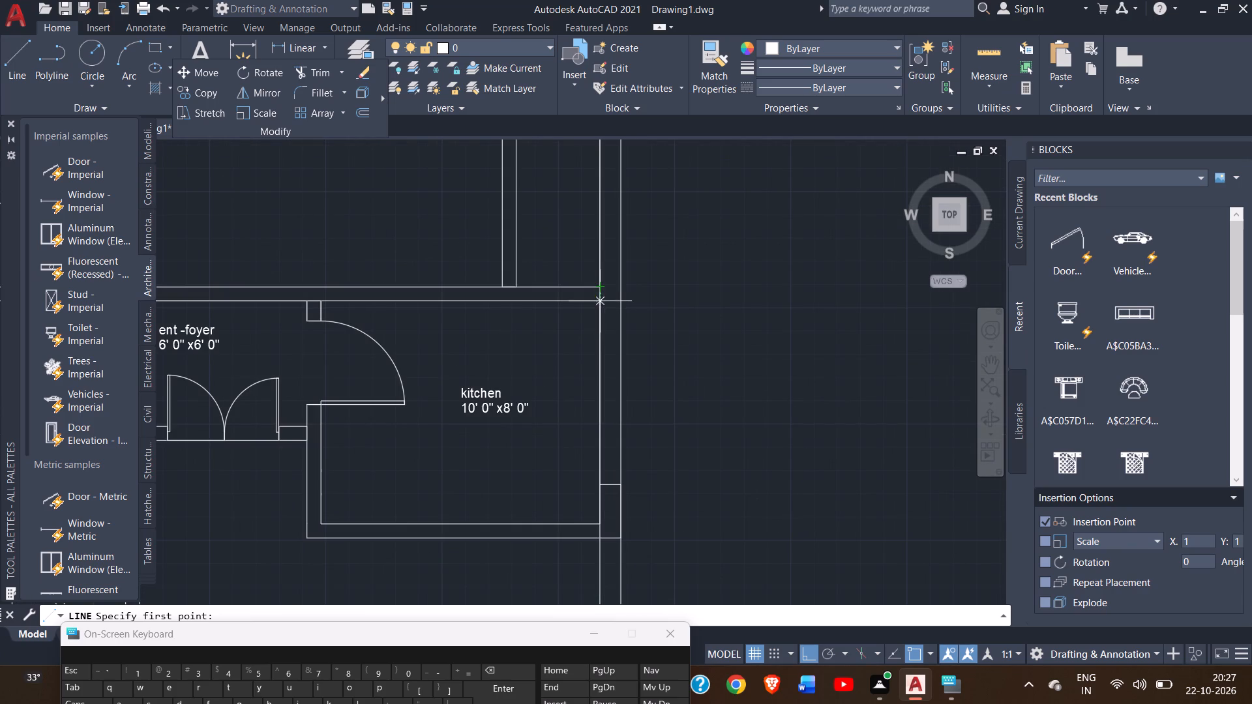
left_click(603, 301)
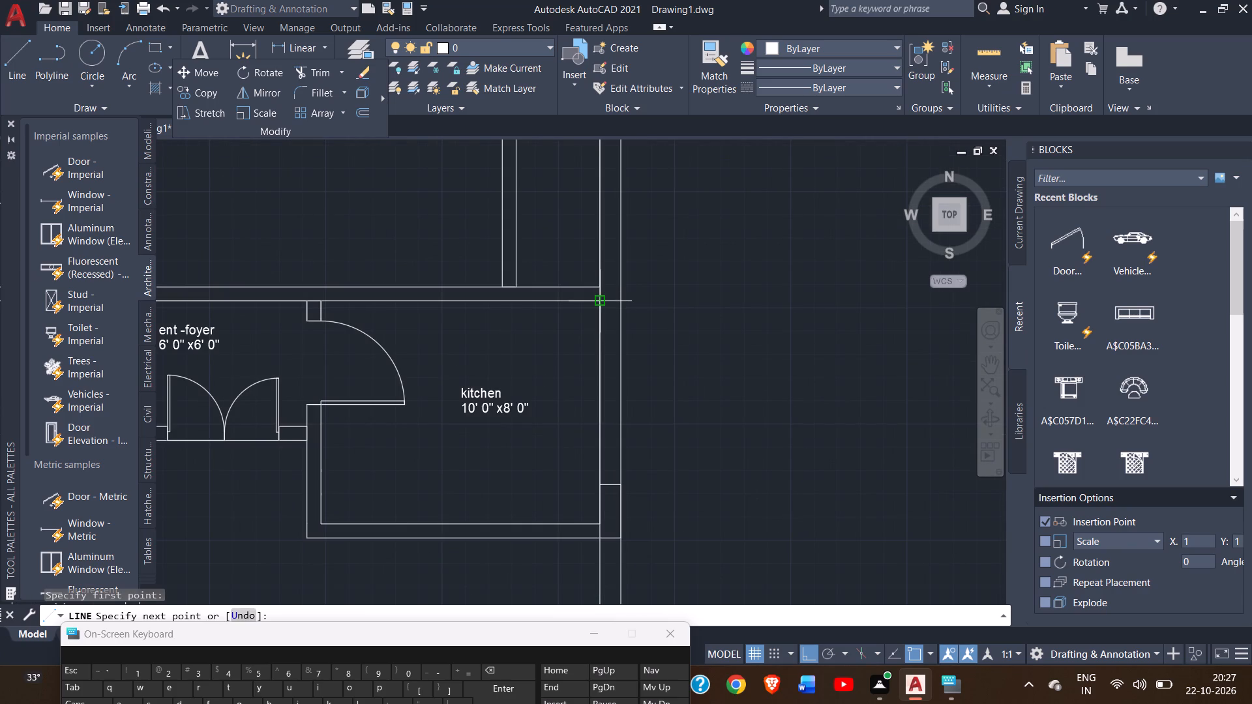
left_click(619, 304)
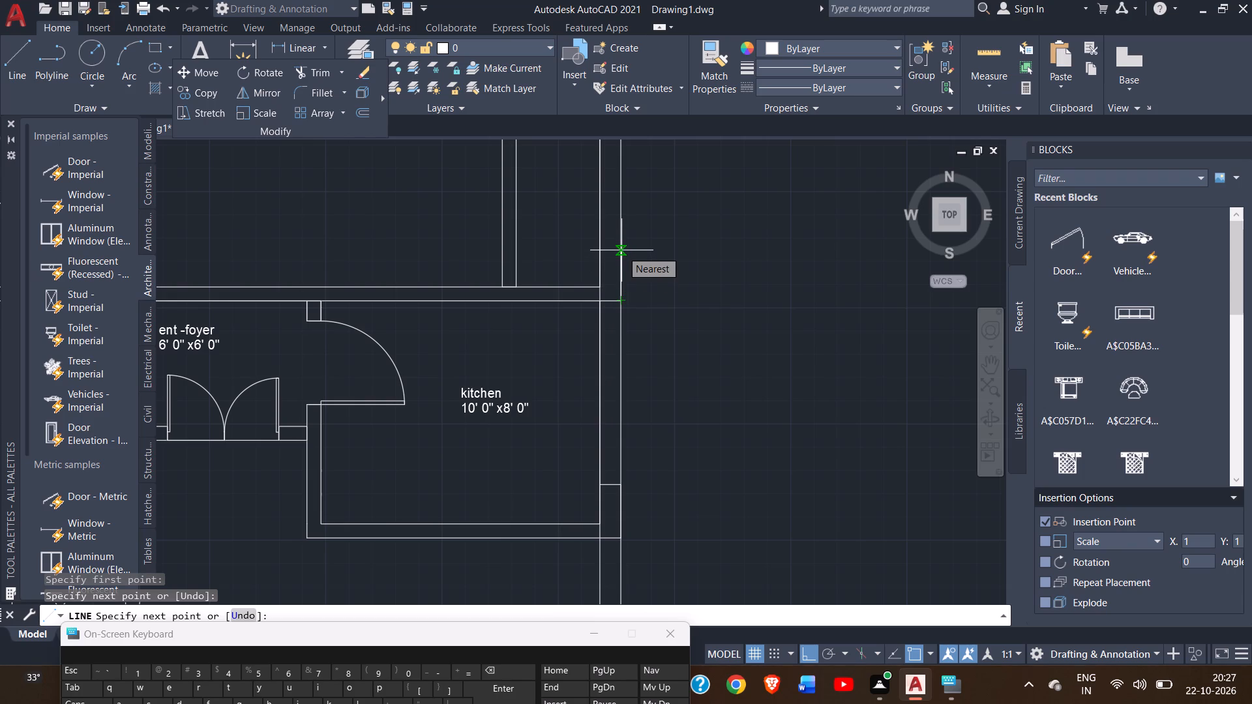
left_click(621, 242)
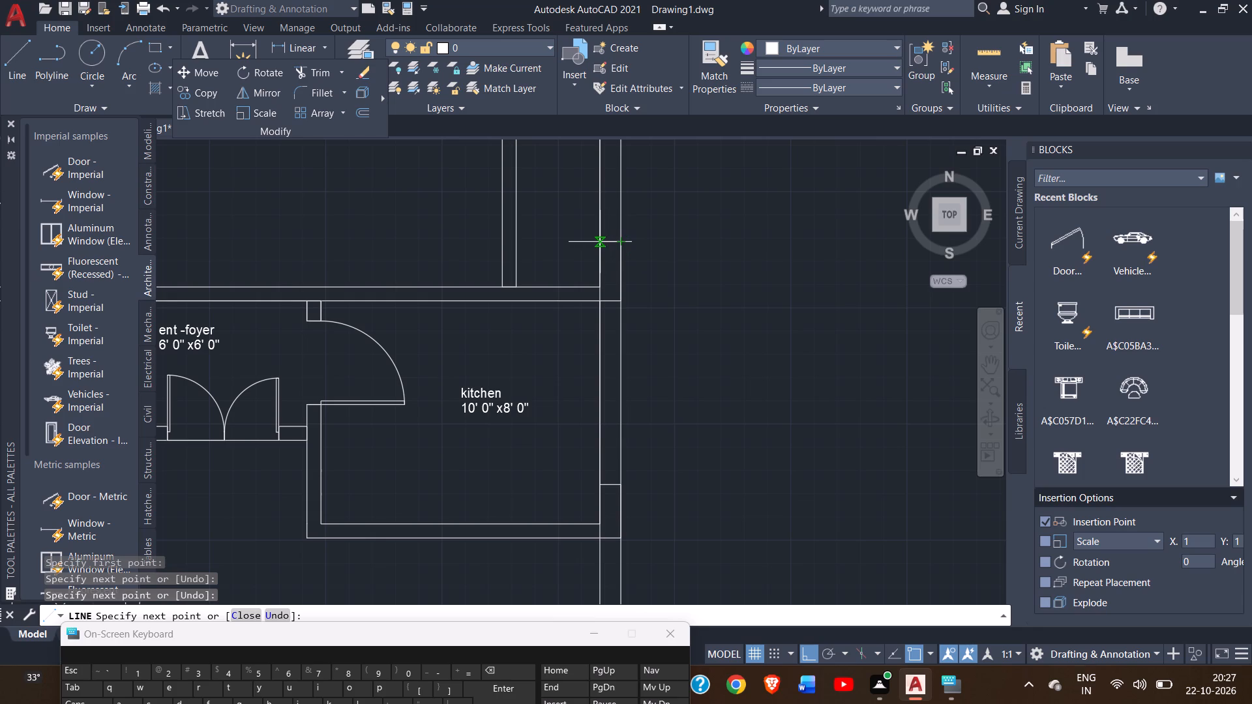
left_click(602, 242)
left_click(585, 231)
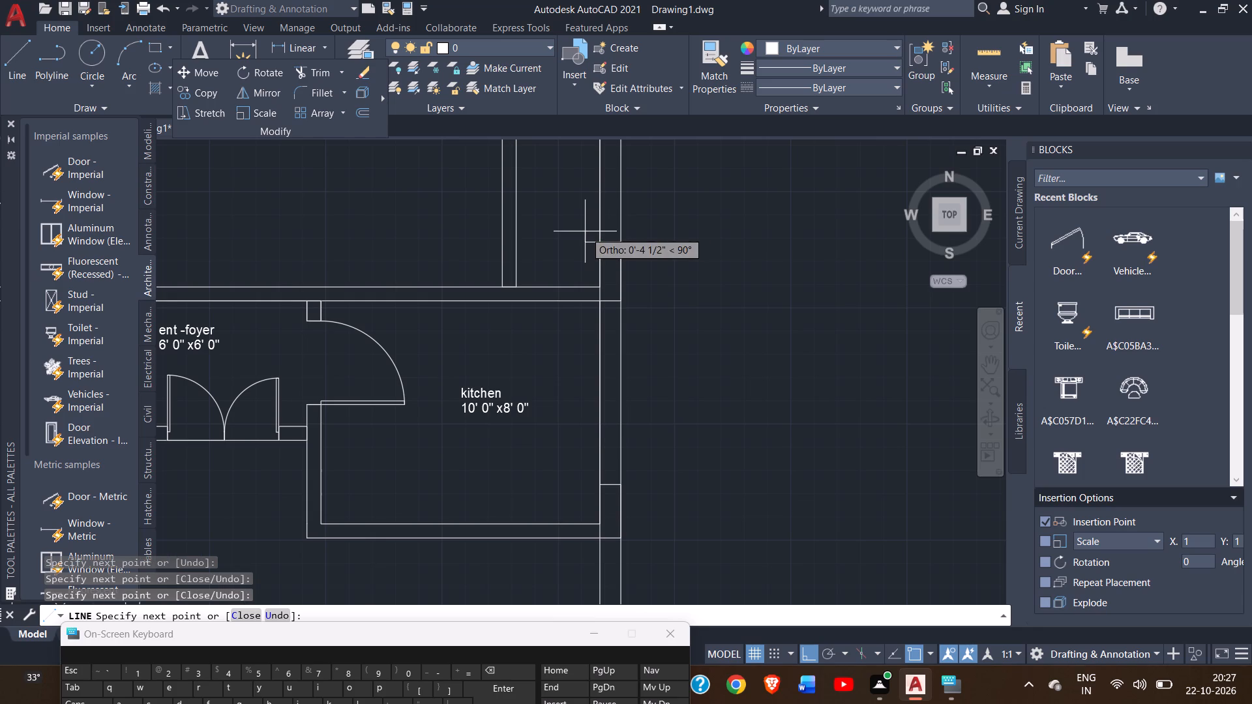
right_click(585, 231)
left_click(606, 246)
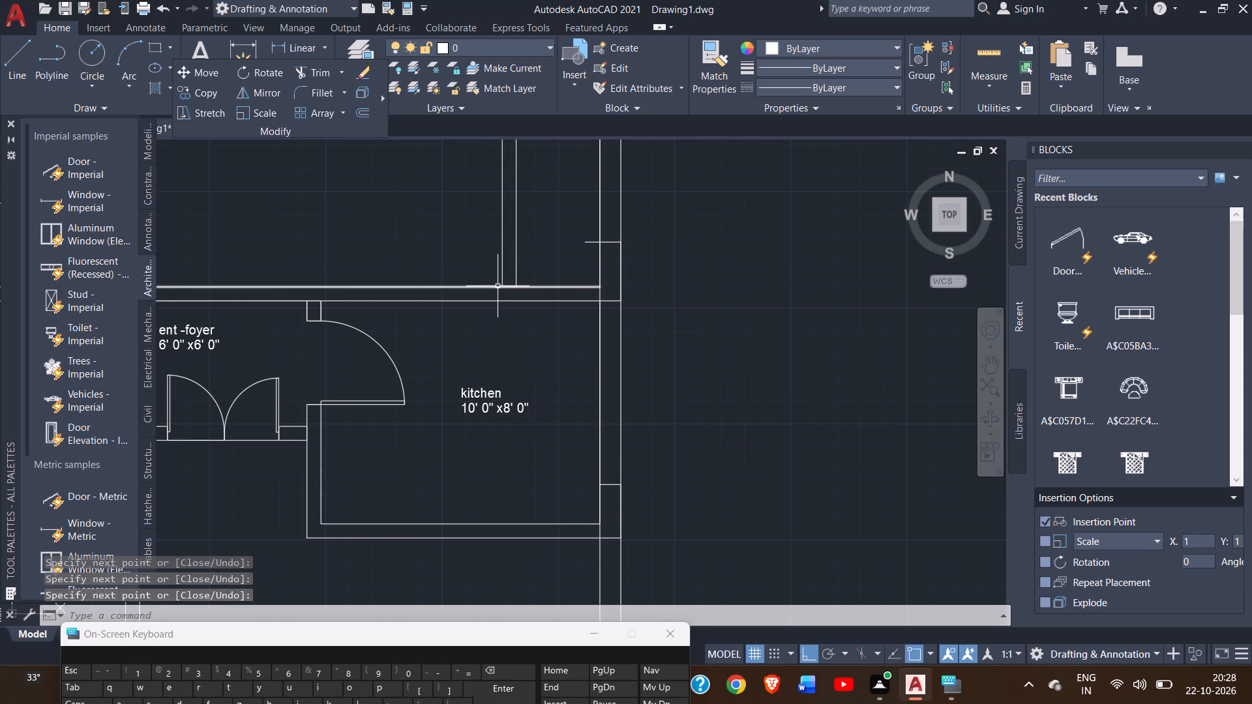
Outline a pillar end in the kitchen's north wall, starting from the lounge–open-to-sky wall junction, running west and crossing the wall.
left_click(7, 72)
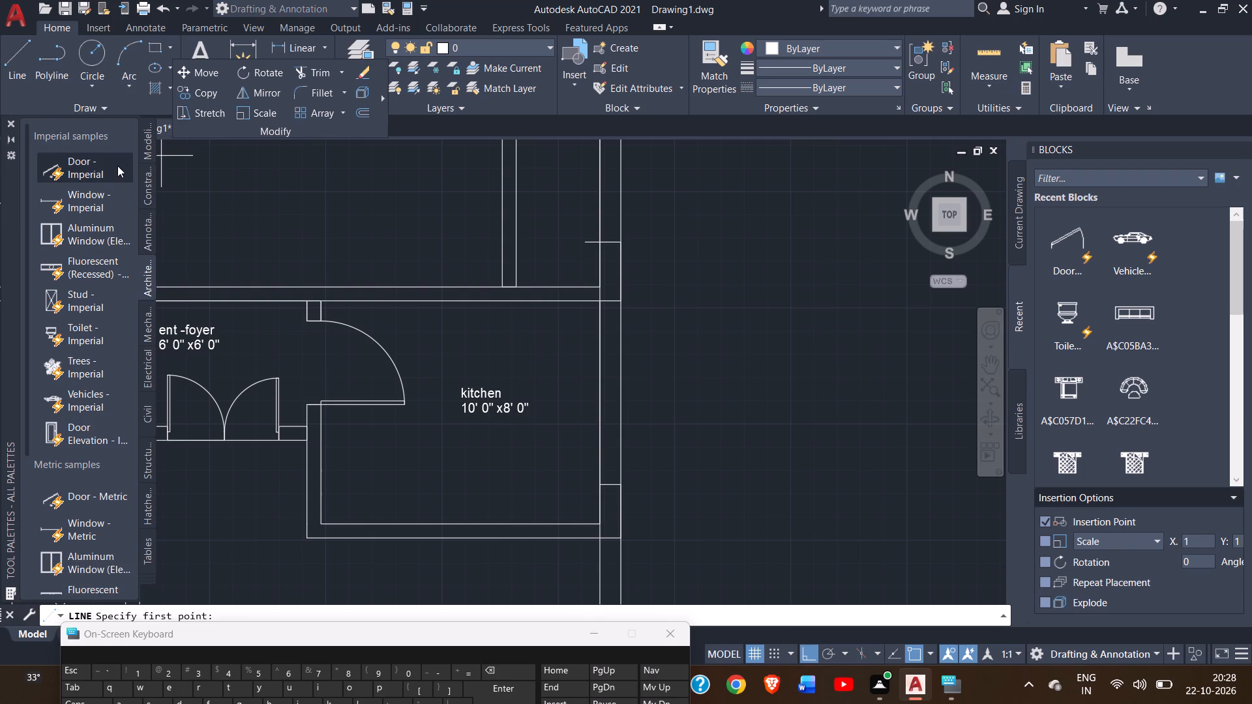
left_click(499, 282)
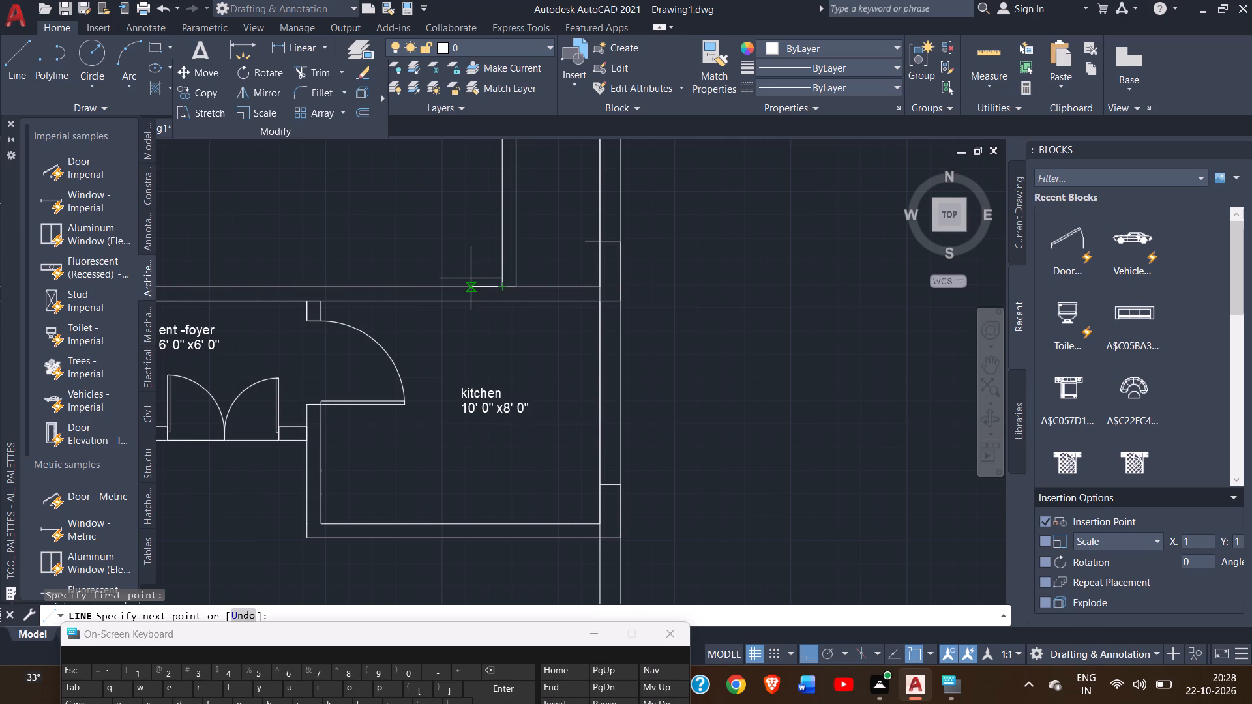
scroll(471, 278, "up", 1, "ctrl")
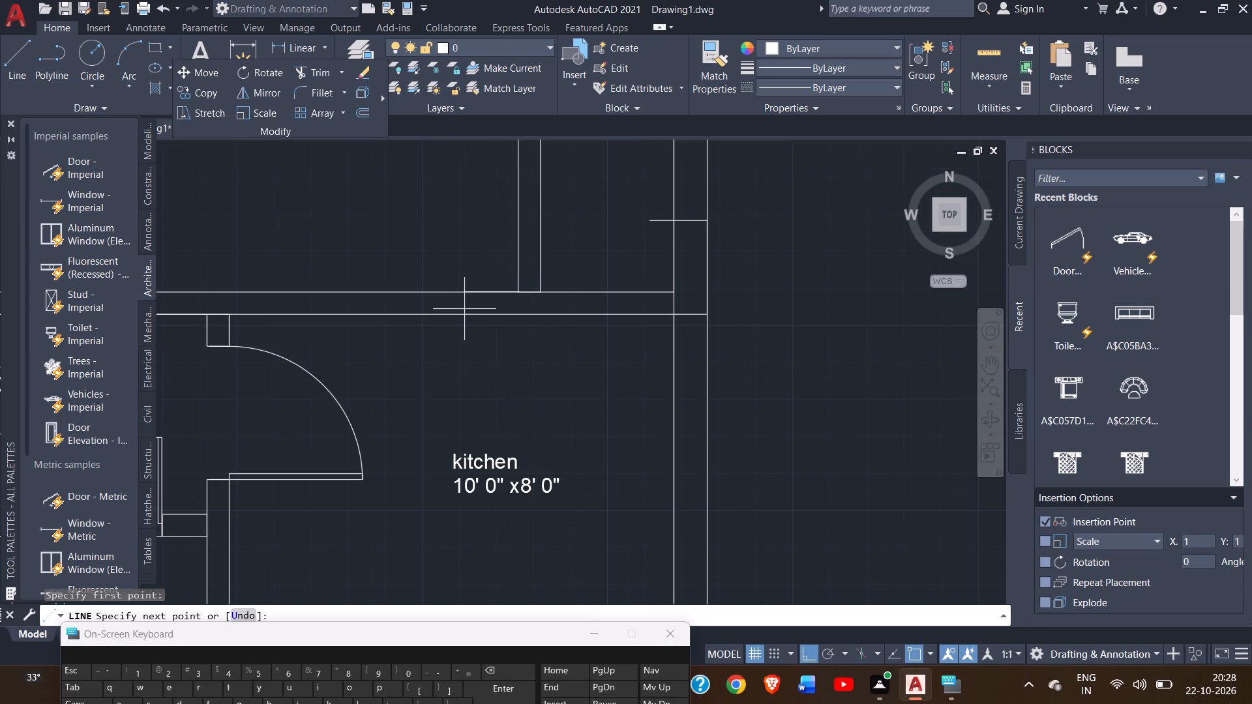
left_click(473, 293)
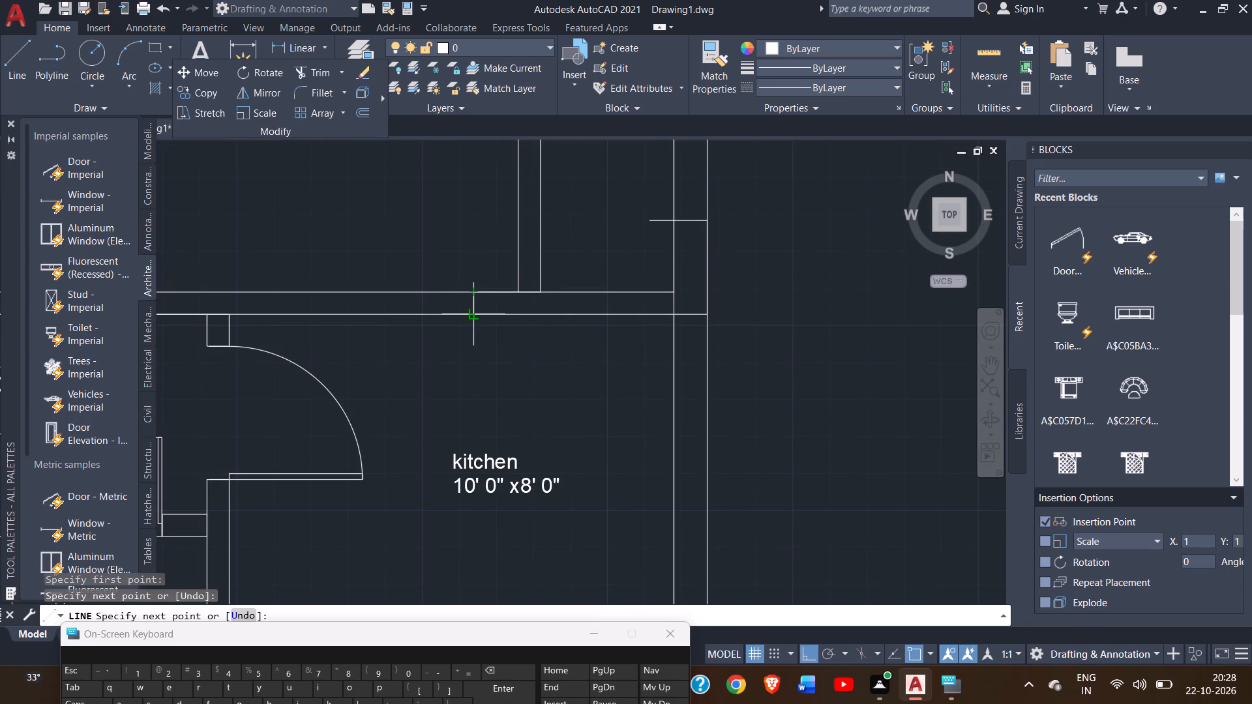
left_click(472, 319)
right_click(472, 319)
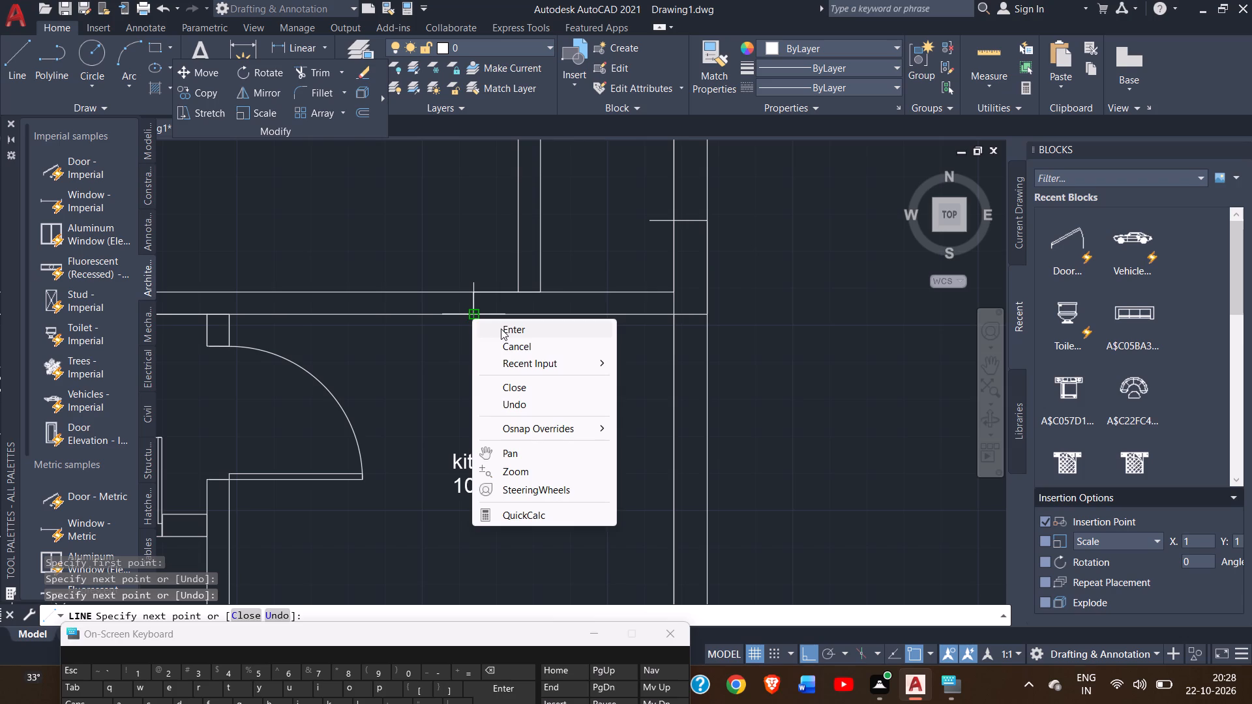
left_click(501, 329)
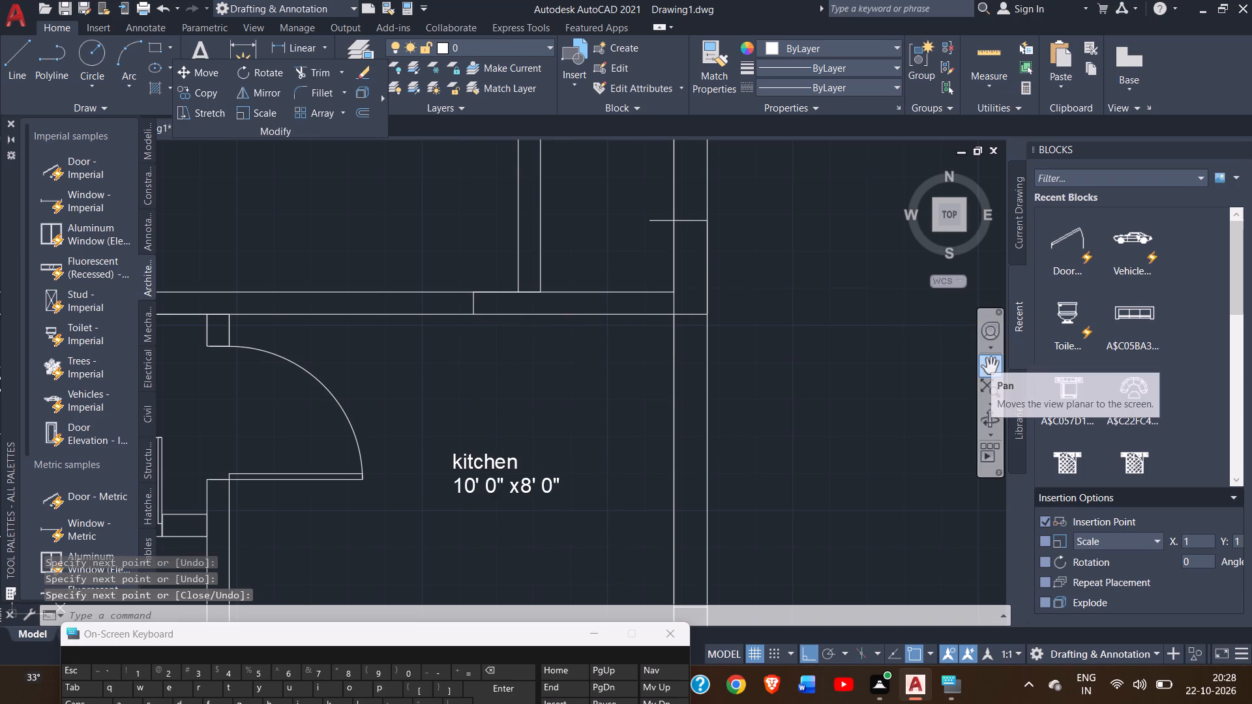
Trim the overshooting end of the kitchen north-east pillar's top line back to the east wall's inner face.
left_click(983, 366)
left_click_drag(821, 290, 812, 345)
scroll(812, 345, "down", 2, "ctrl")
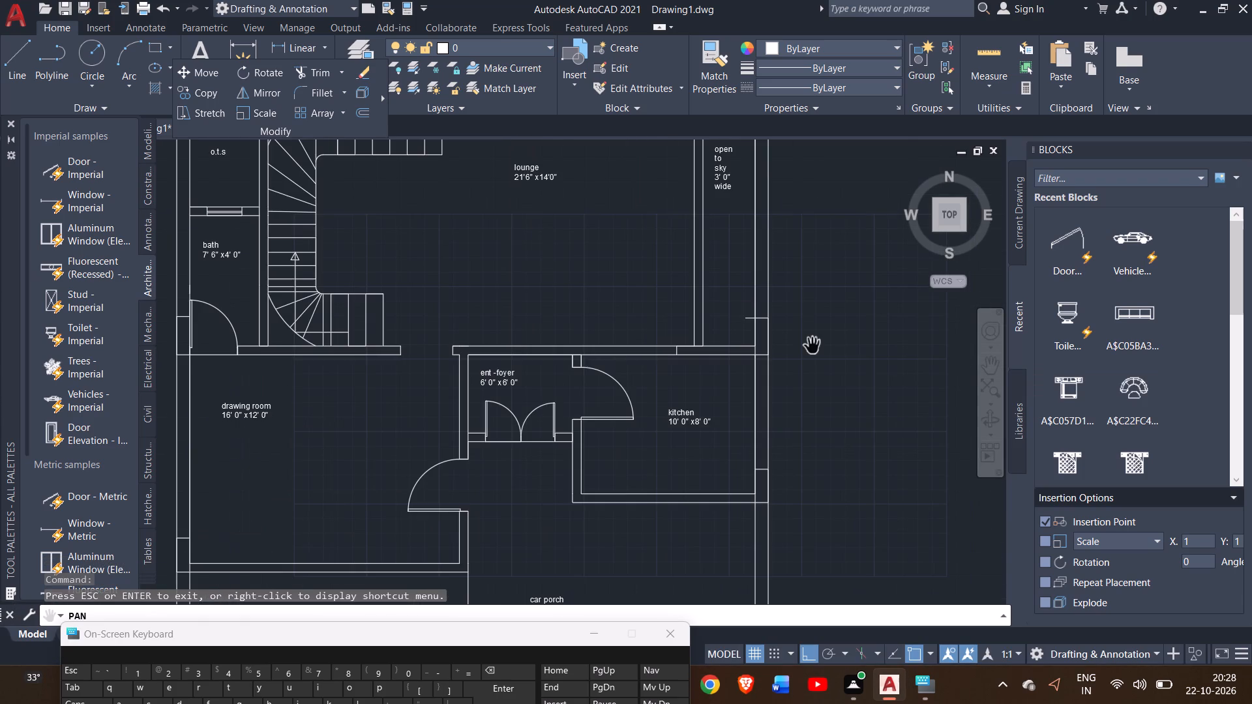
left_click(320, 78)
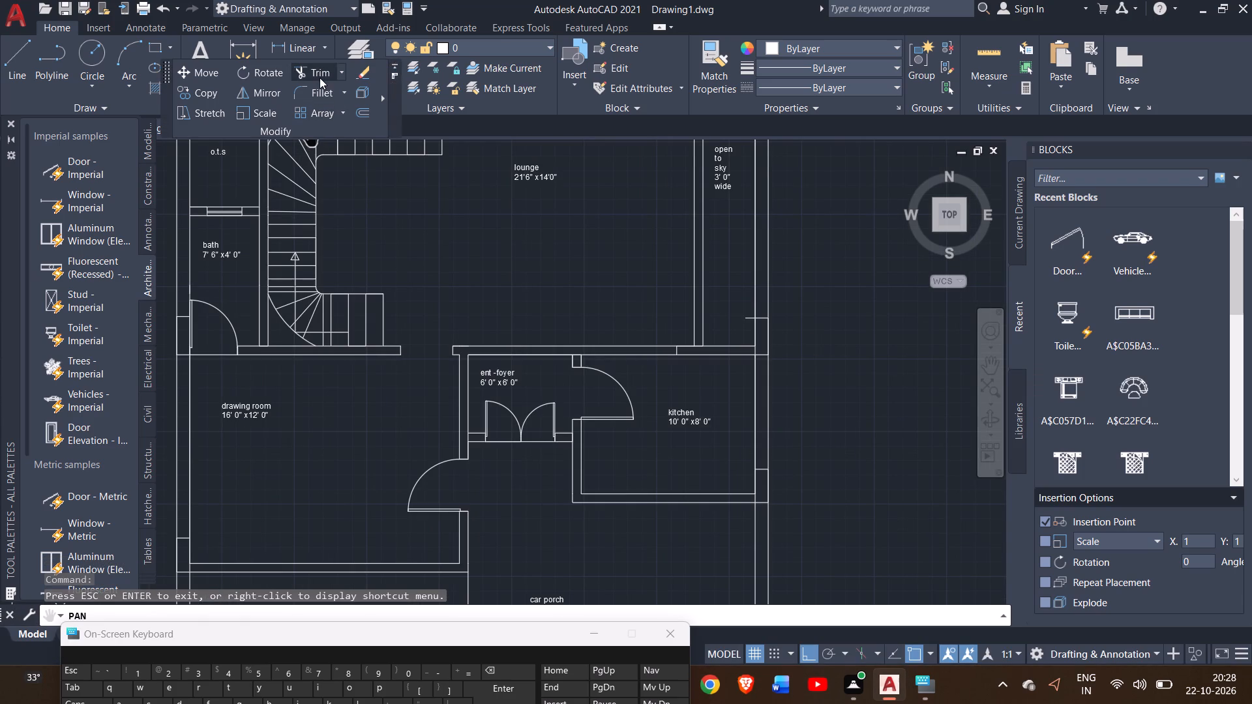
scroll(722, 314, "up", 1, "ctrl")
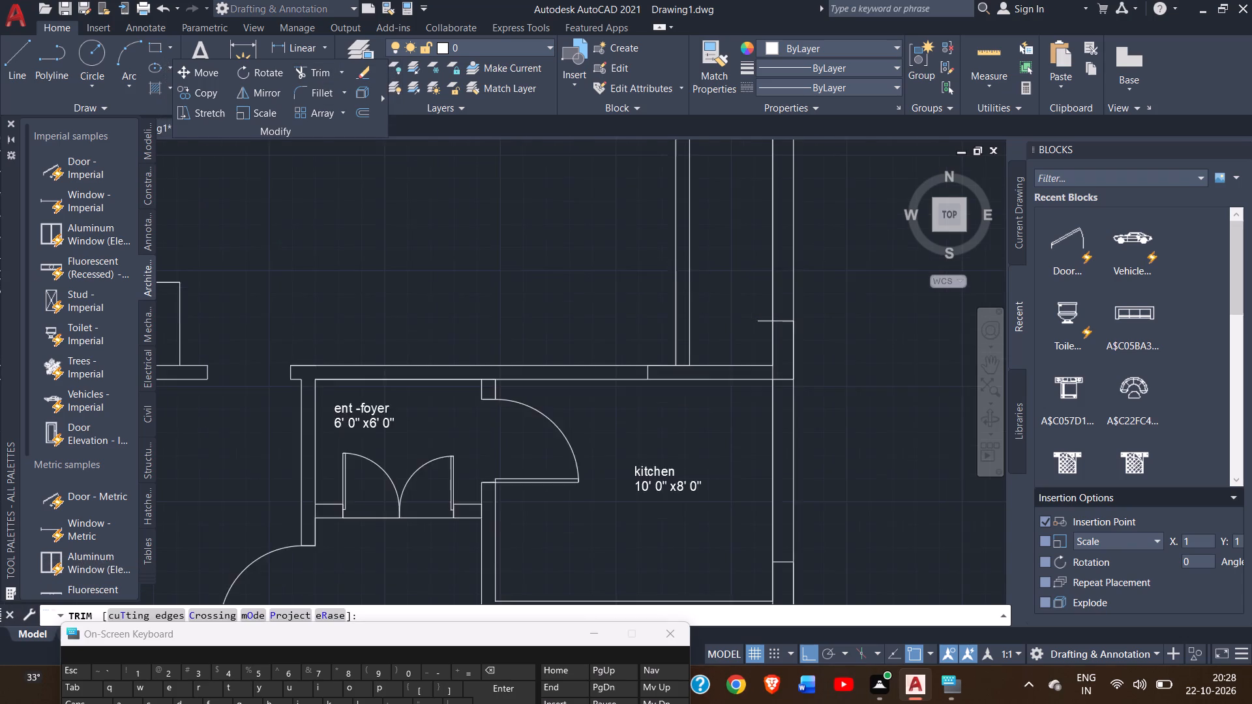
scroll(722, 314, "up", 1, "ctrl")
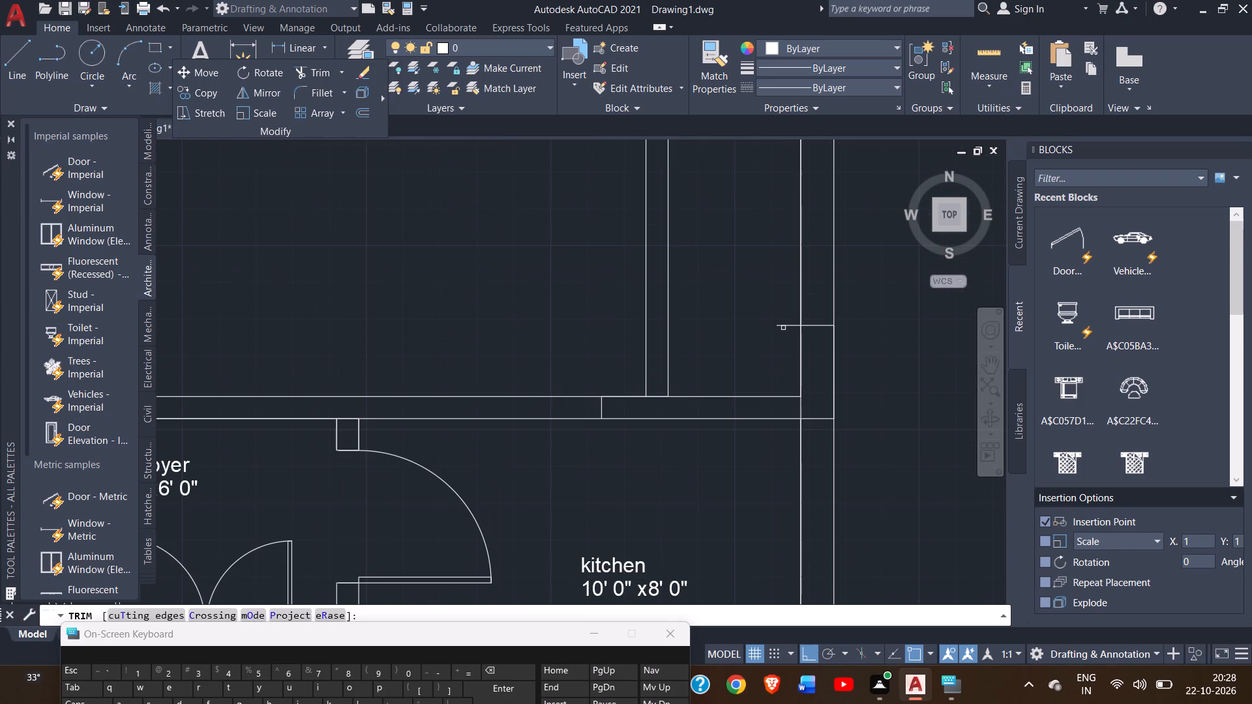
left_click(783, 327)
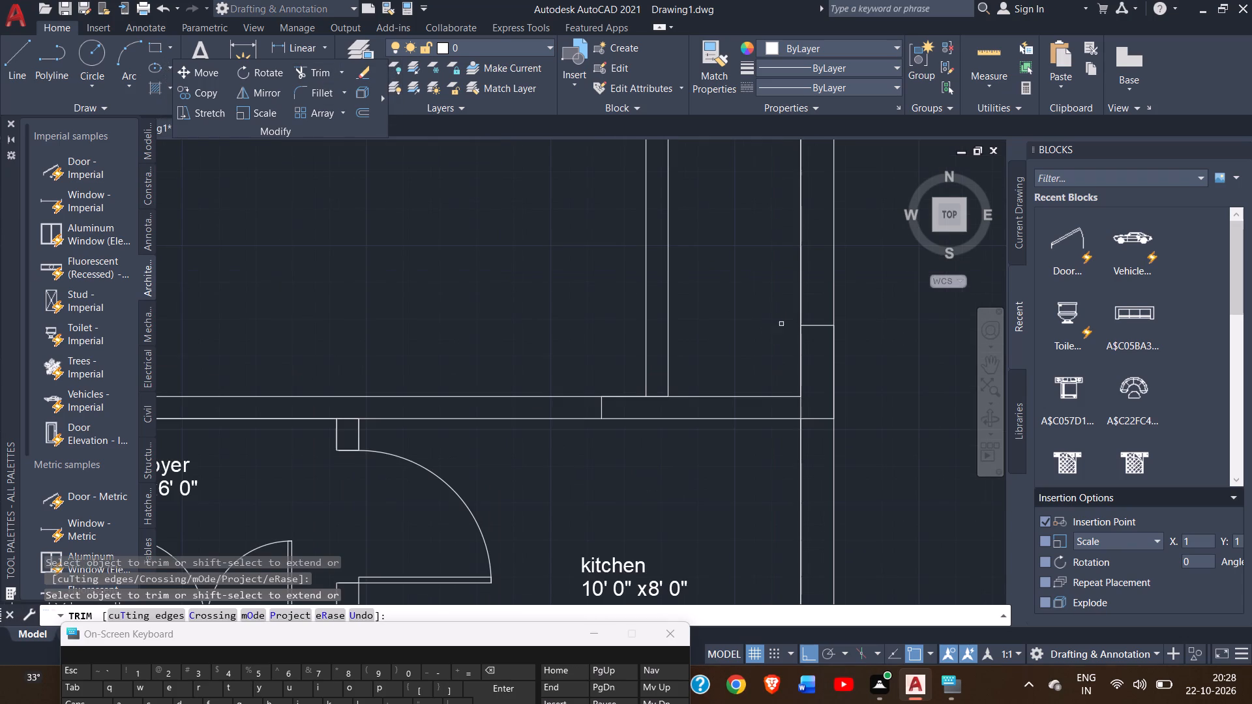
right_click(761, 297)
left_click(787, 310)
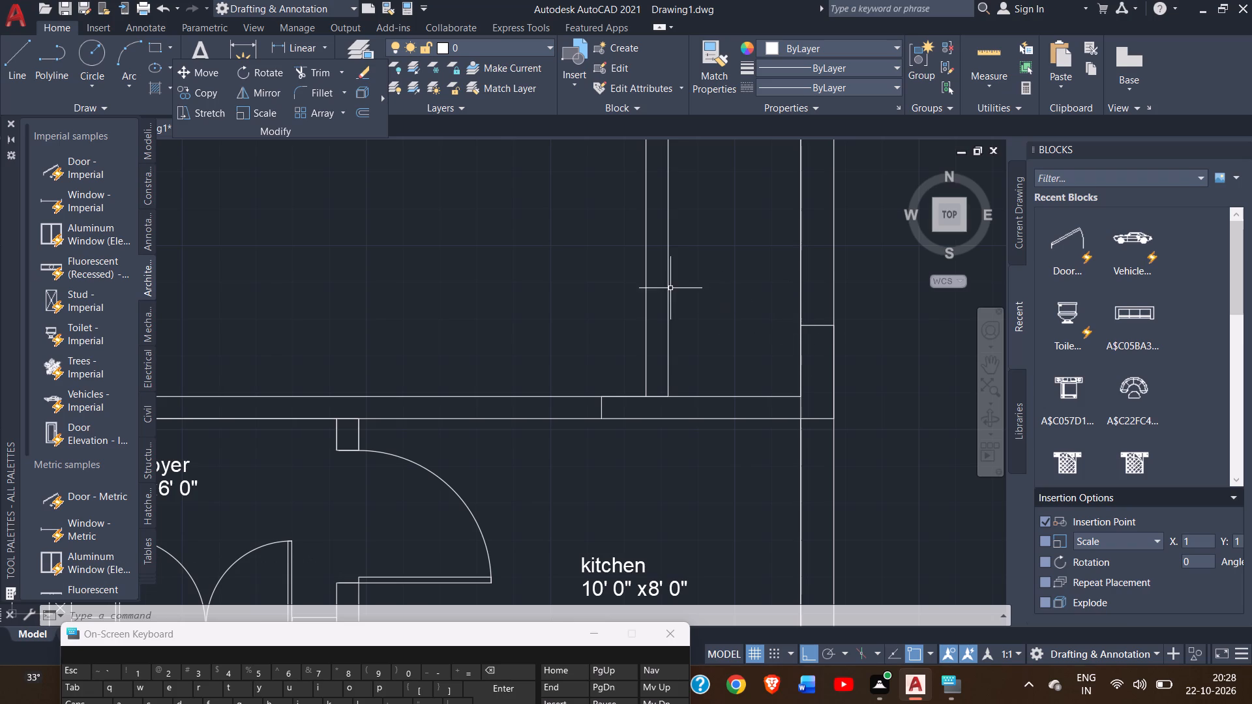
Start a Trim near the junction of the kitchen's north wall and the open-to-sky wall.
left_click(307, 66)
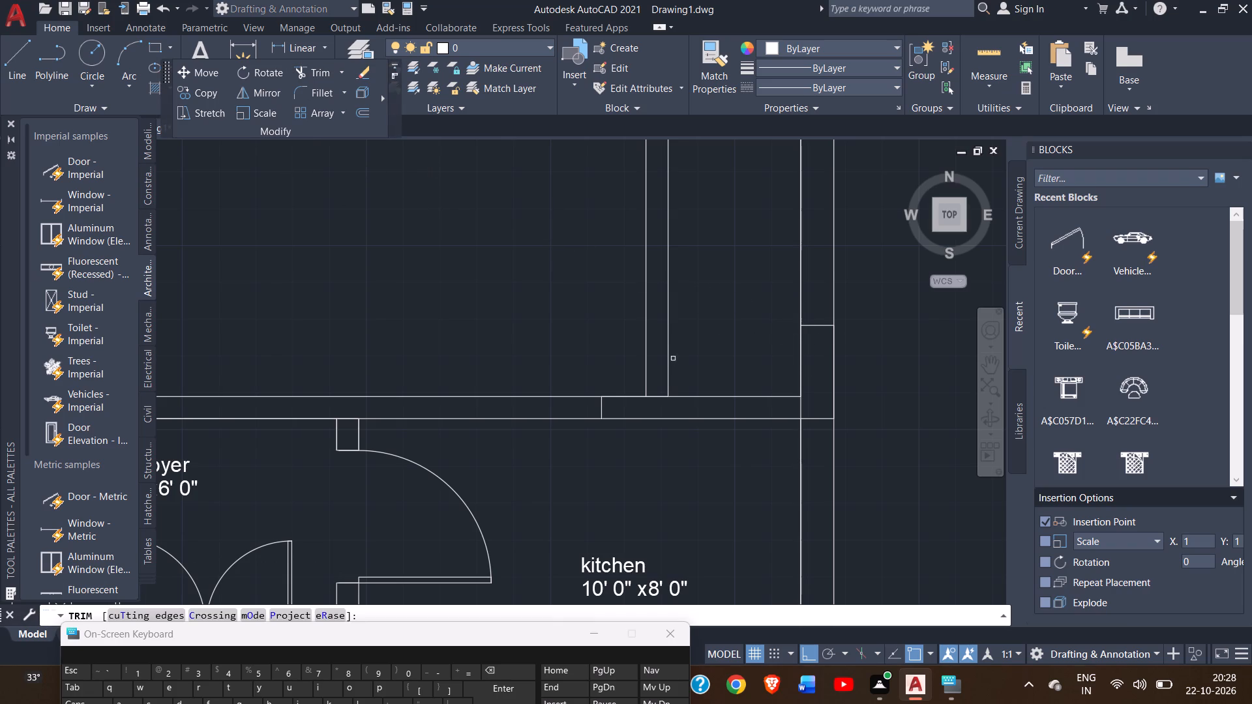
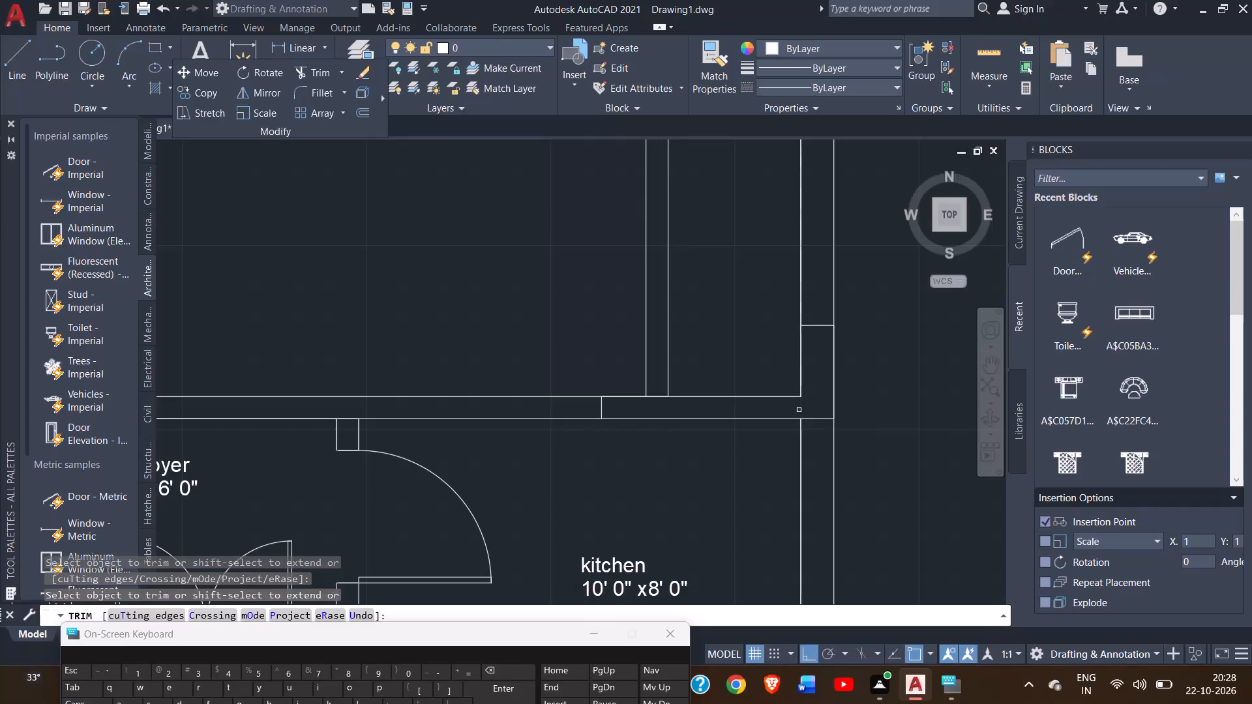
Finish trimming the wall lines at the corner above the kitchen.
right_click(799, 410)
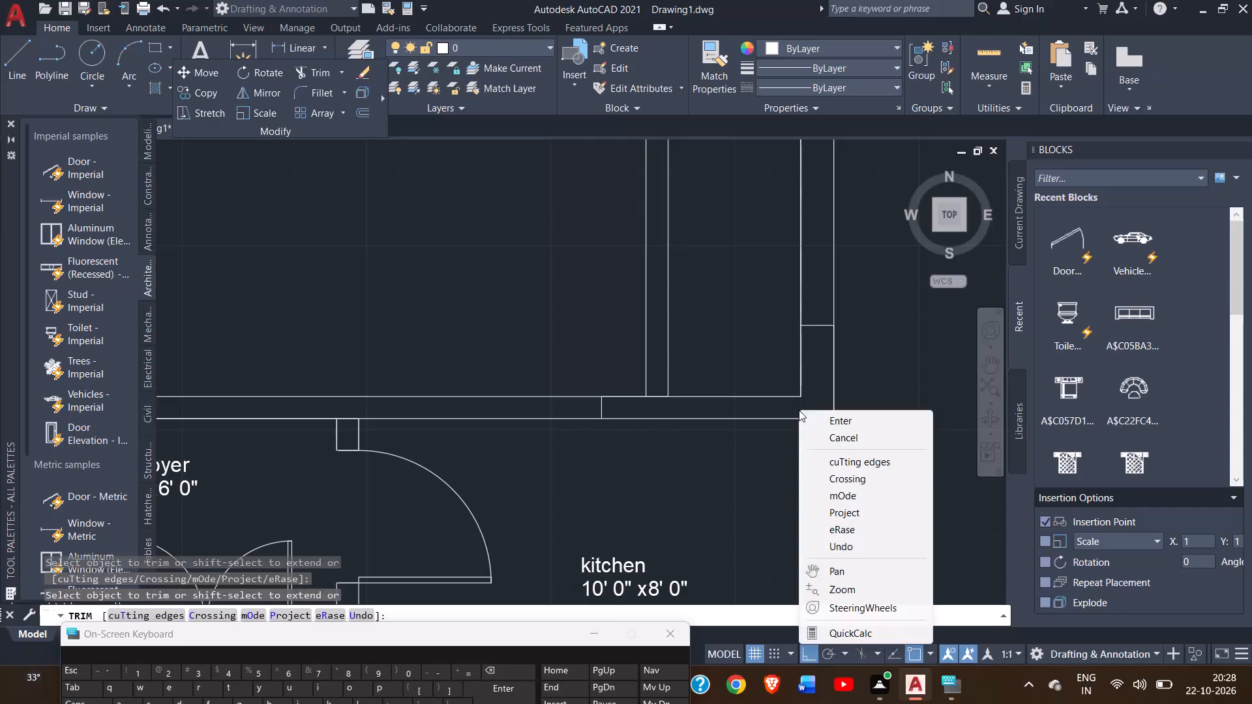
left_click(835, 418)
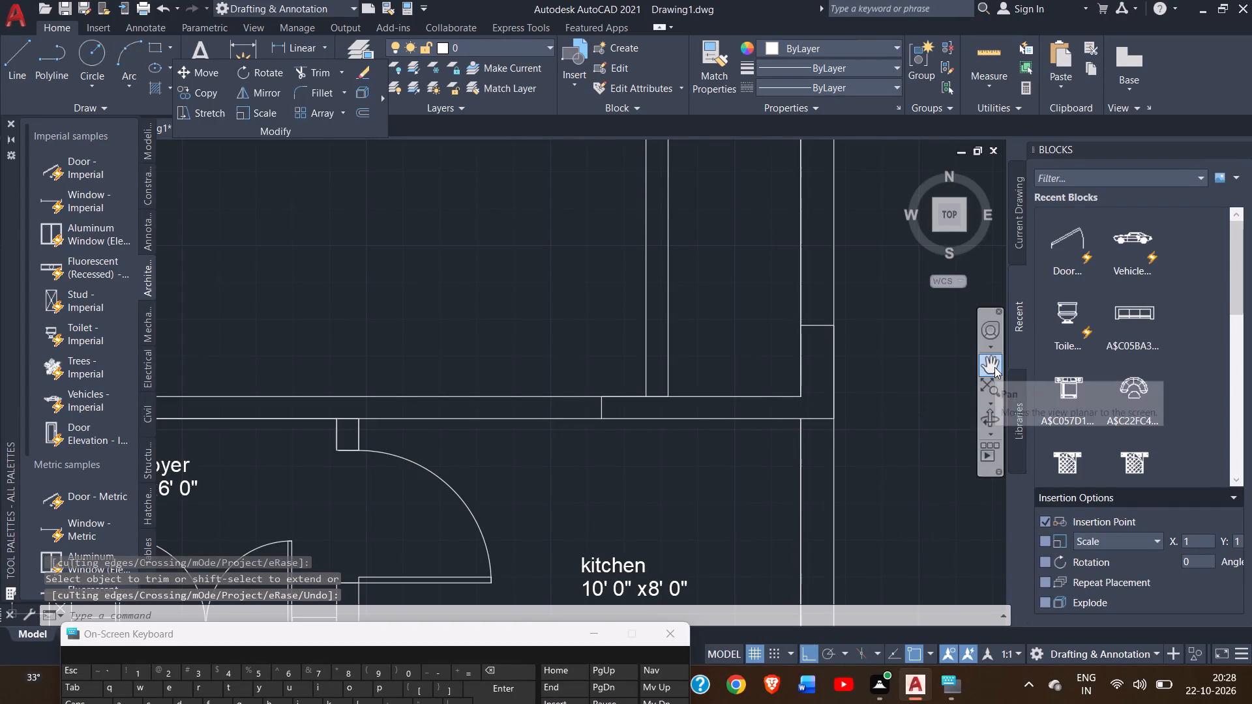
Draw a vertical line from the mark on the lounge's kitchen-side wall up to and across the wall below the east bedroom.
left_click(994, 367)
left_click_drag(894, 335, 868, 426)
scroll(868, 426, "down", 2, "ctrl")
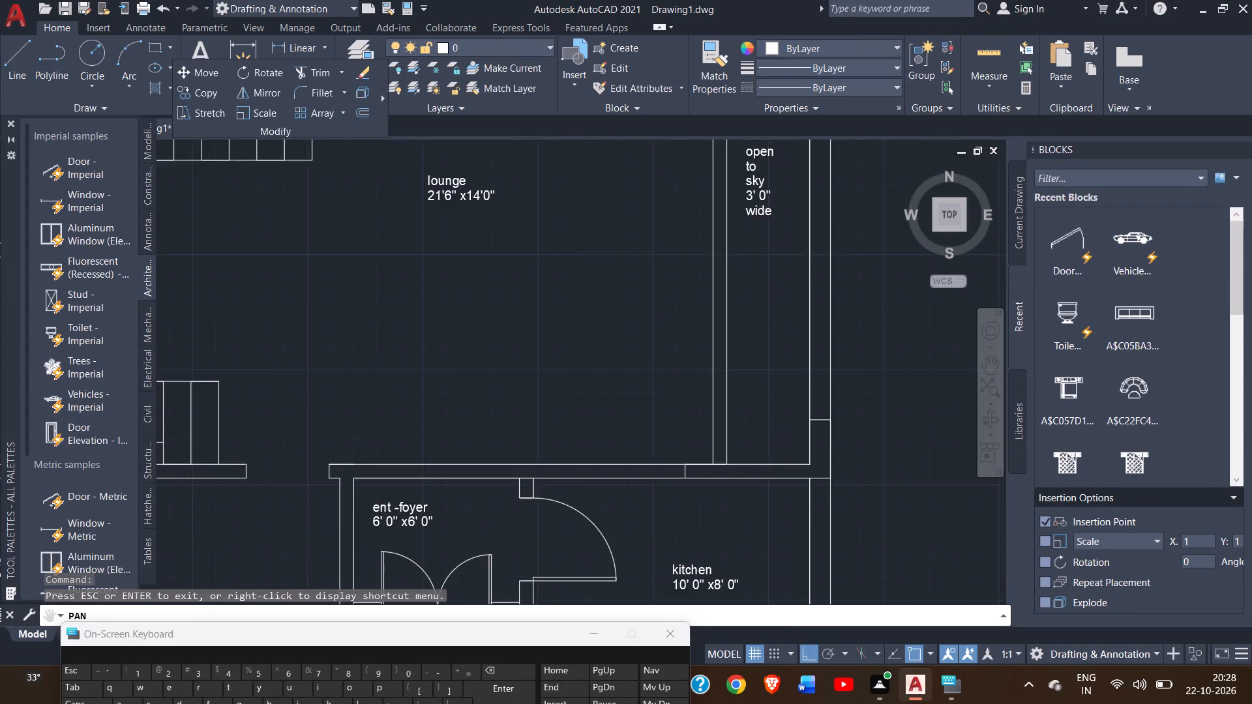
scroll(868, 426, "down", 1, "ctrl")
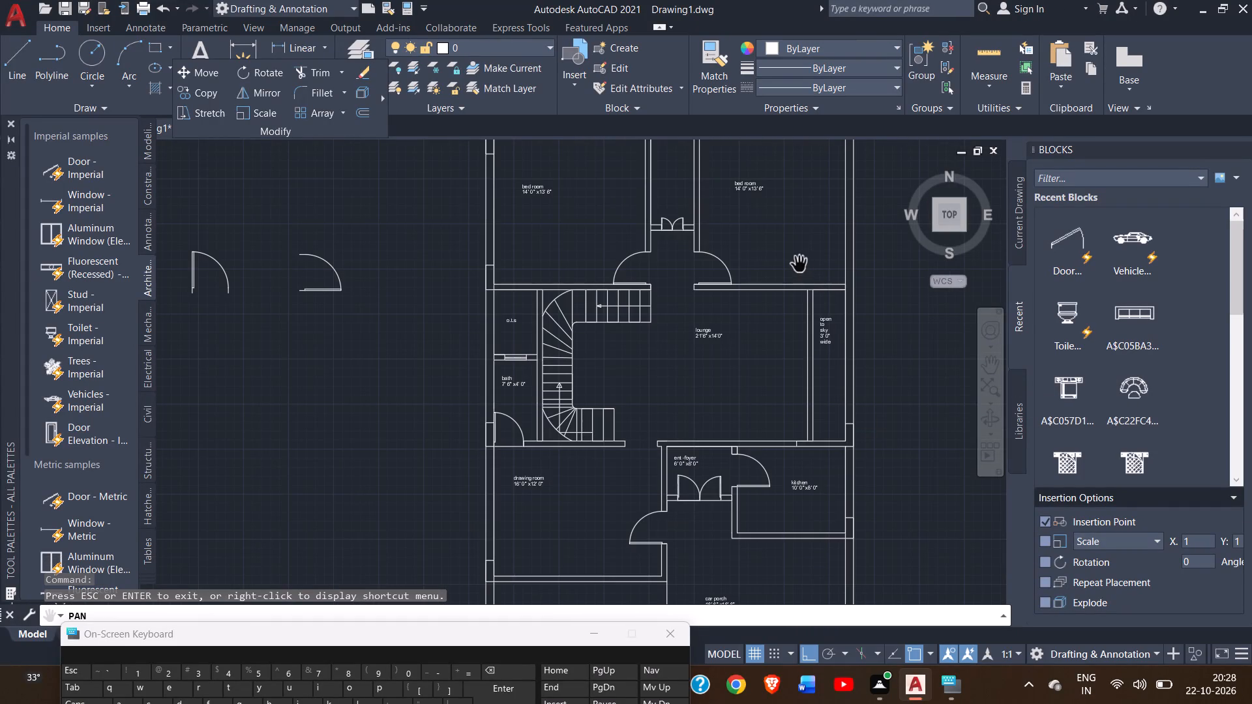
left_click(799, 264)
left_click_drag(799, 264, 794, 228)
left_click_drag(794, 228, 787, 248)
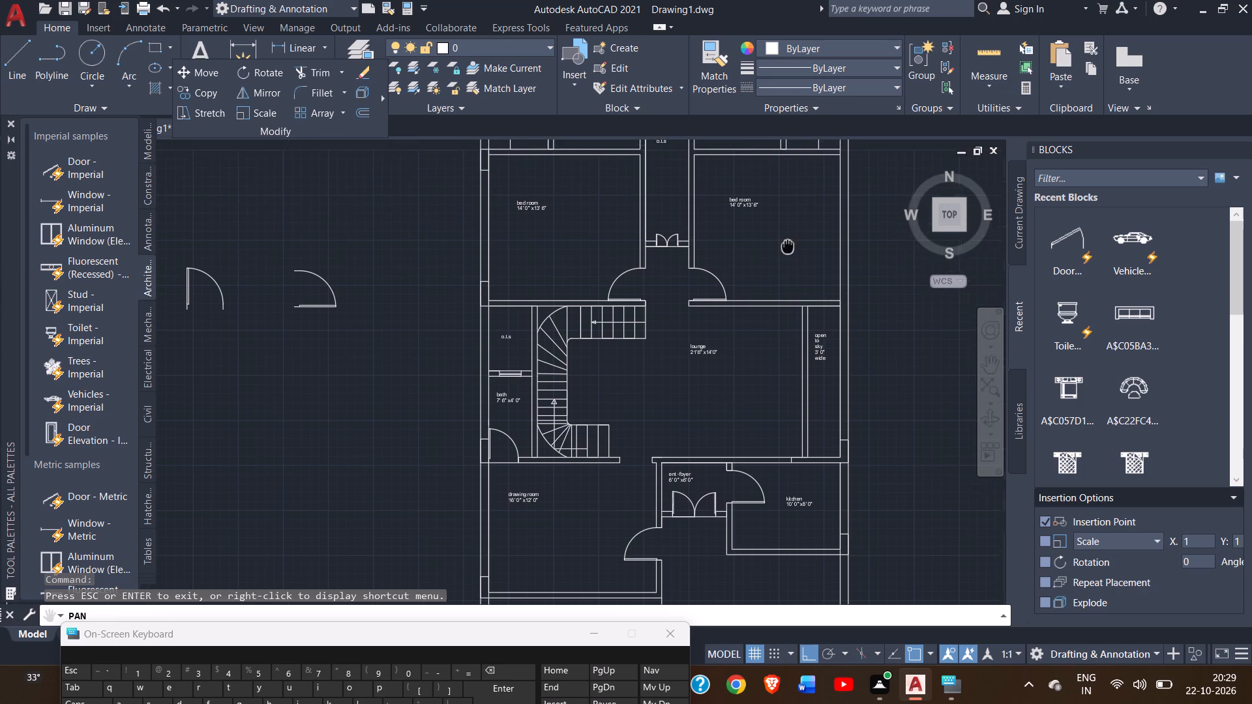
left_click_drag(787, 248, 747, 319)
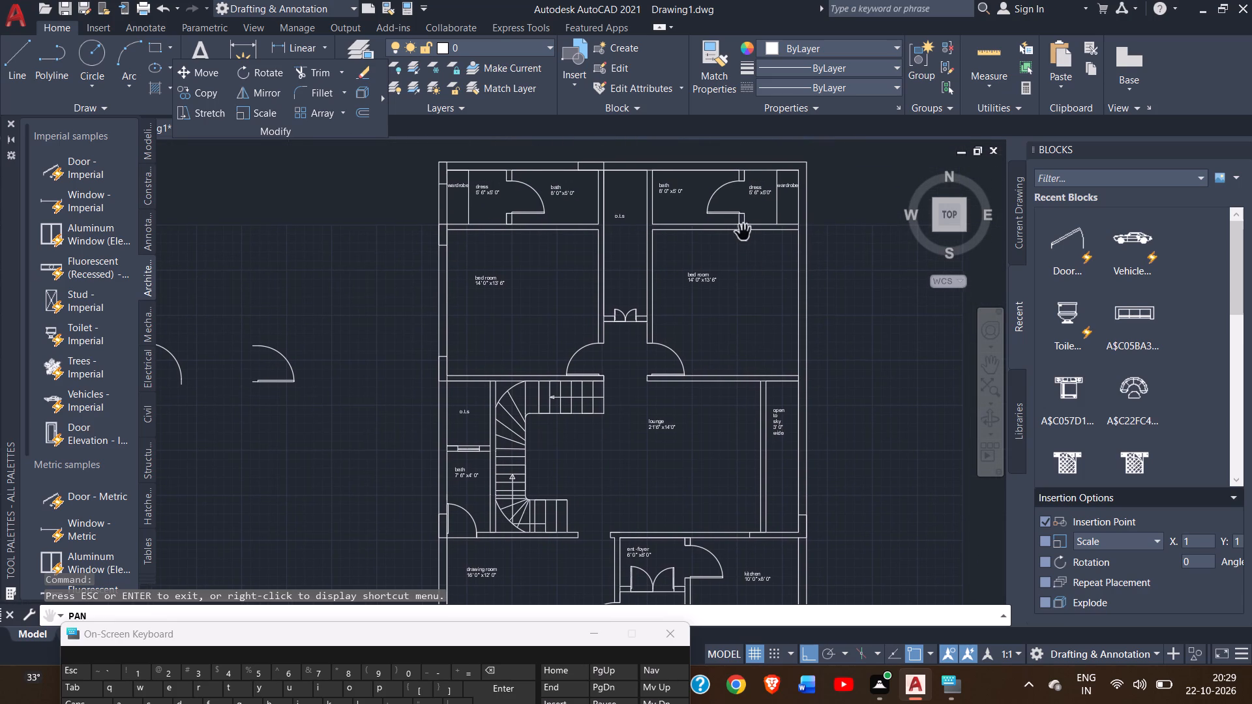
scroll(739, 216, "up", 1, "ctrl")
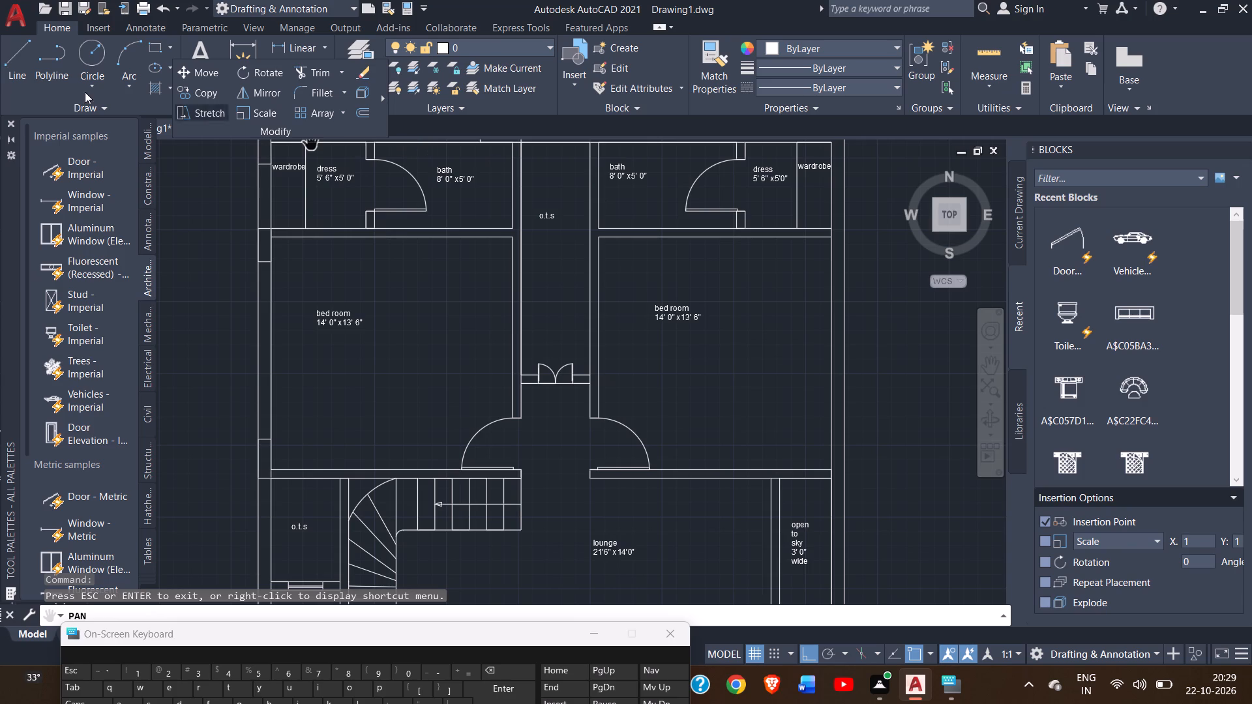
left_click(20, 79)
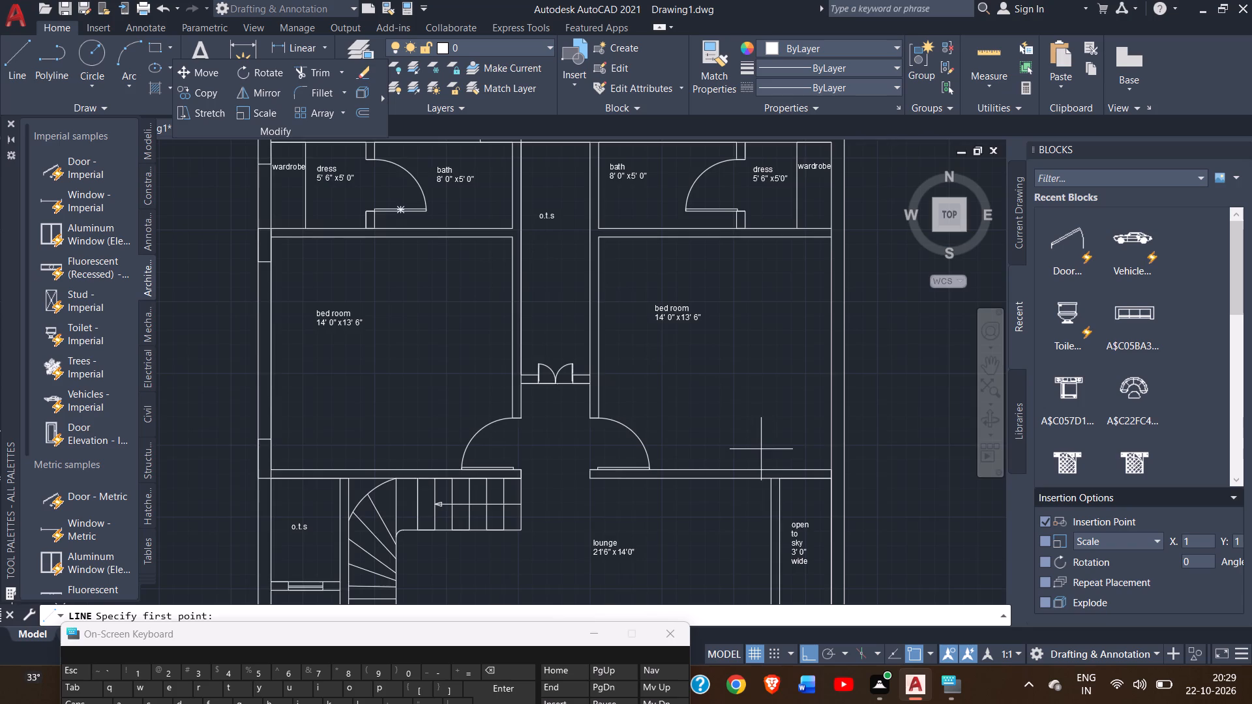
scroll(761, 449, "down", 2, "ctrl")
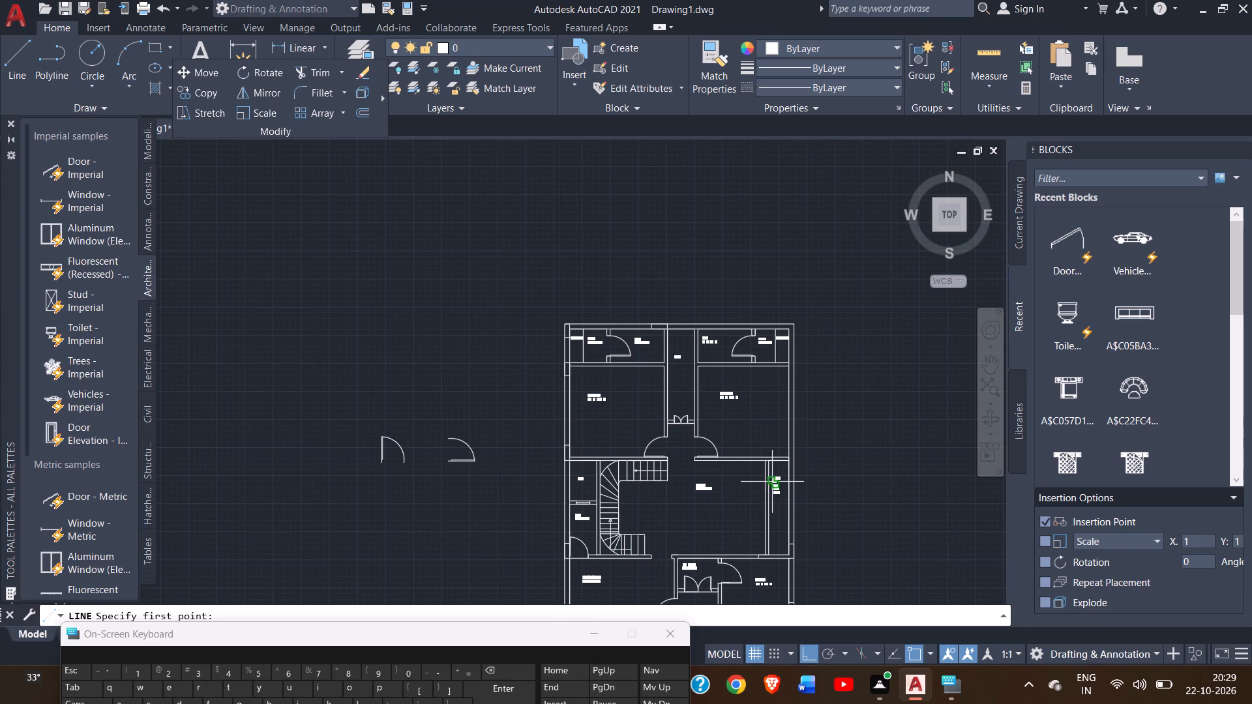
scroll(771, 480, "up", 1, "ctrl")
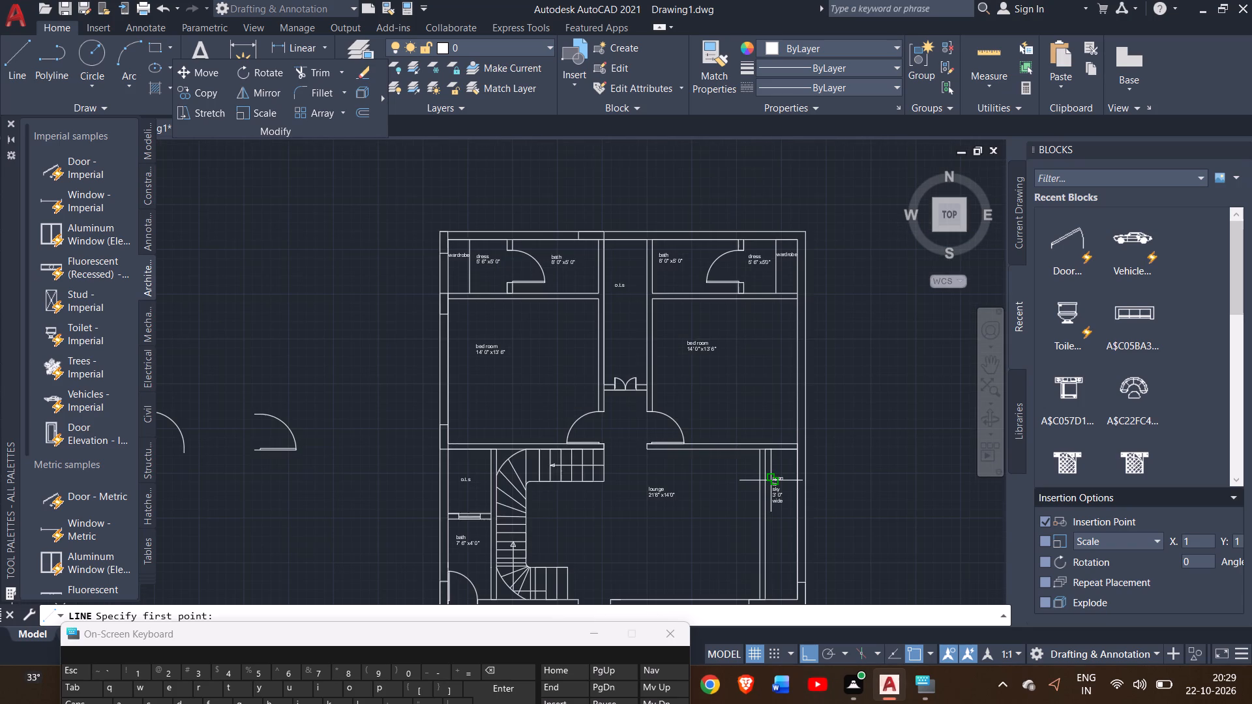
scroll(771, 480, "down", 1, "ctrl")
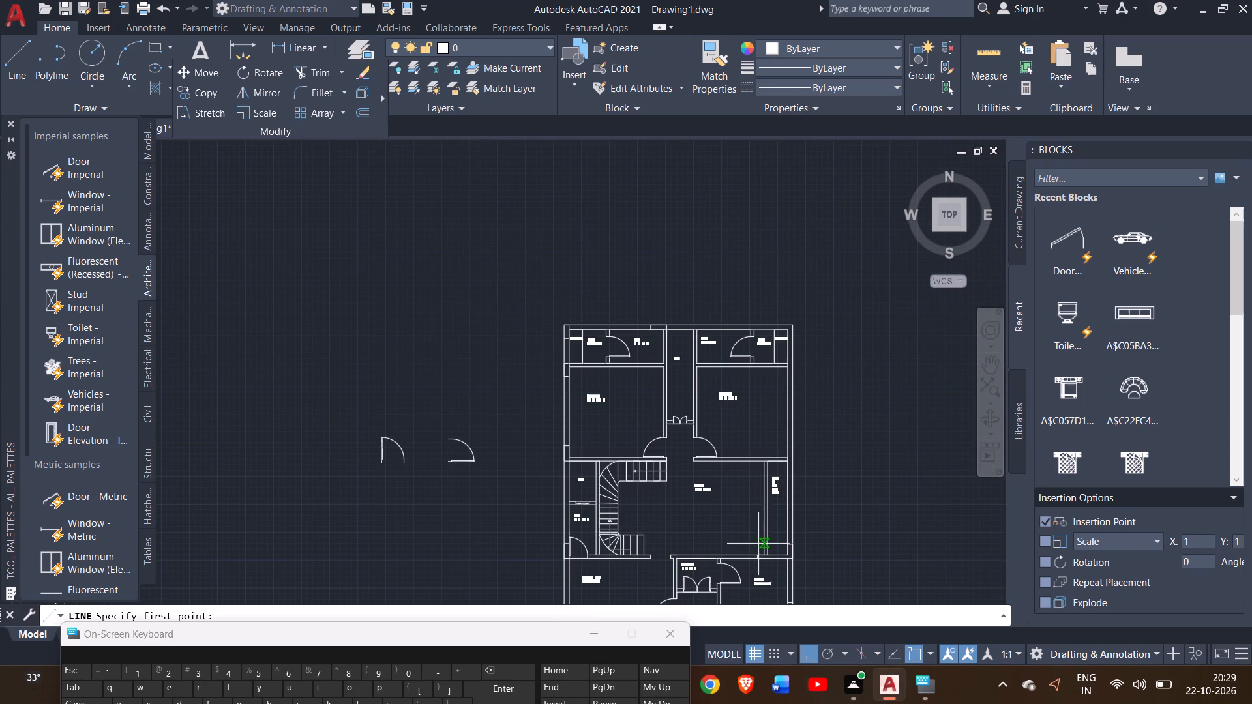
left_click_drag(758, 551, 757, 492)
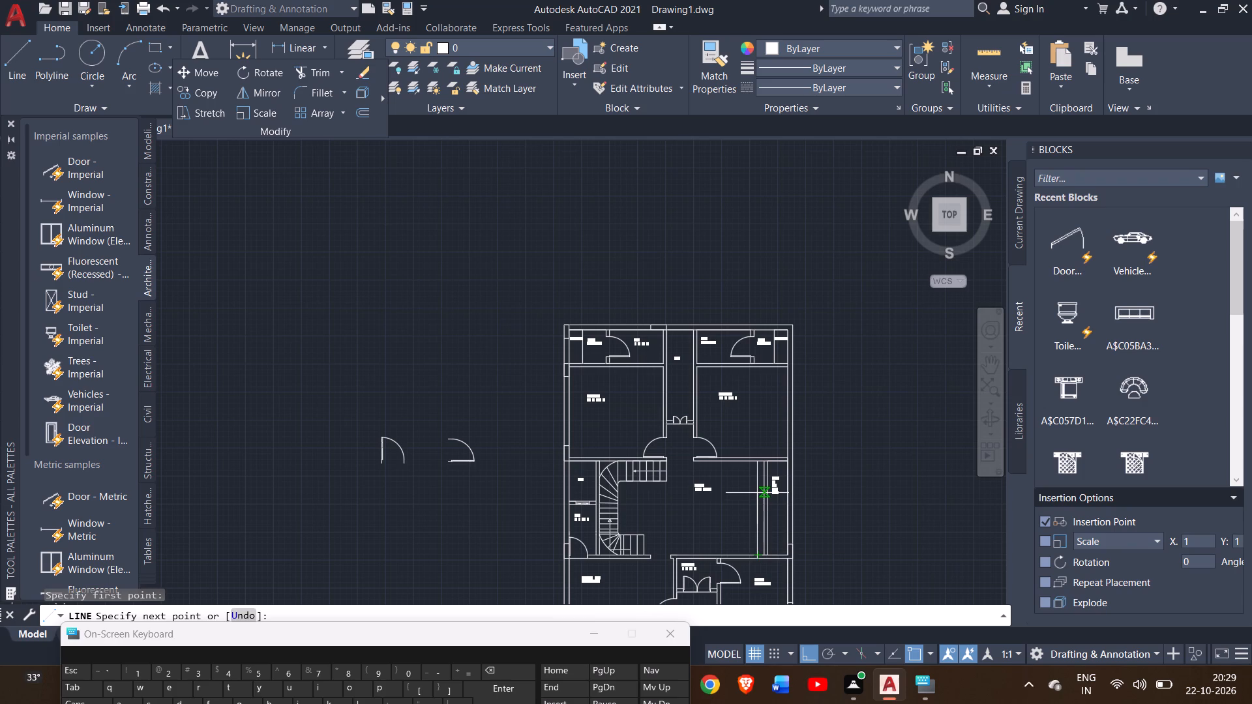
left_click_drag(757, 492, 757, 491)
scroll(759, 485, "up", 2, "ctrl")
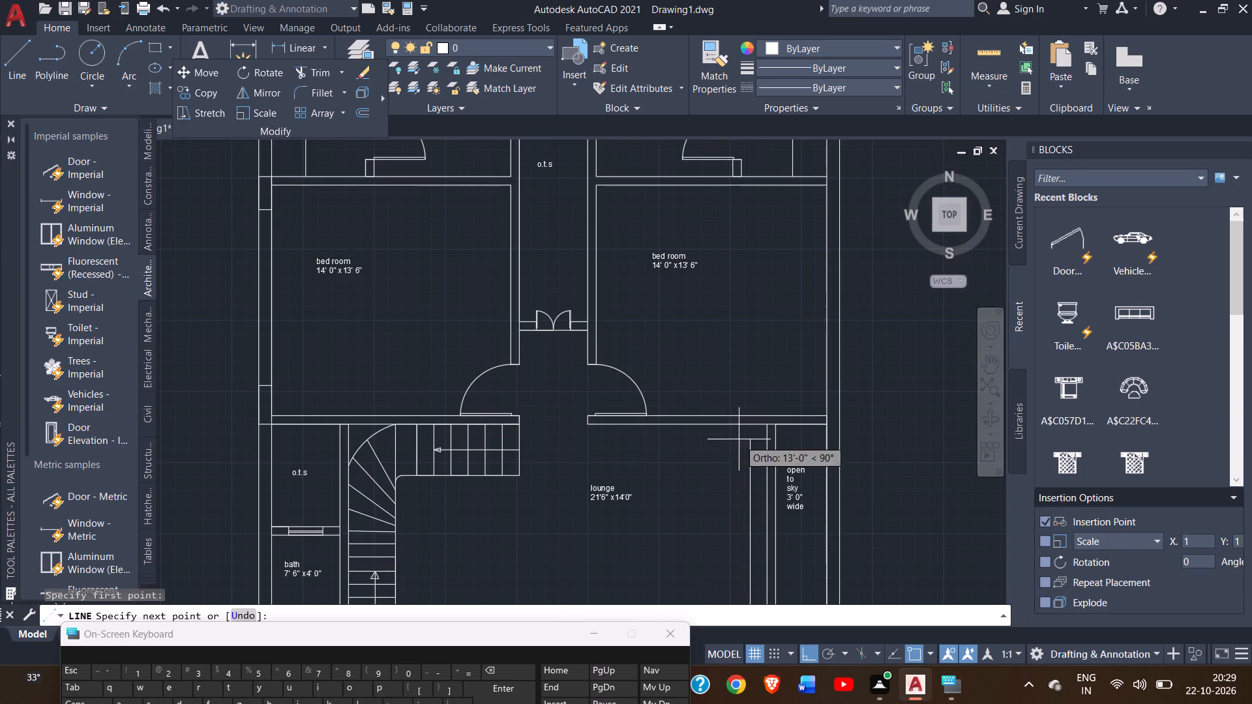
left_click_drag(748, 425, 747, 411)
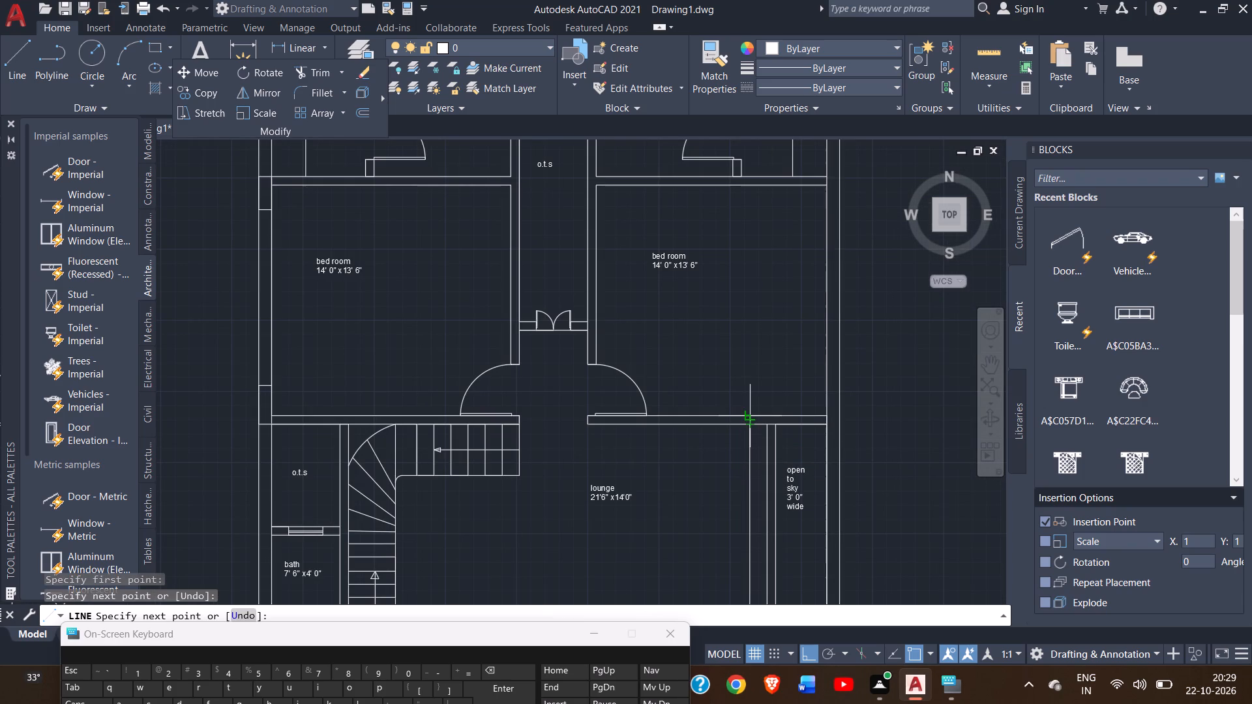
left_click_drag(747, 411, 749, 415)
left_click(749, 415)
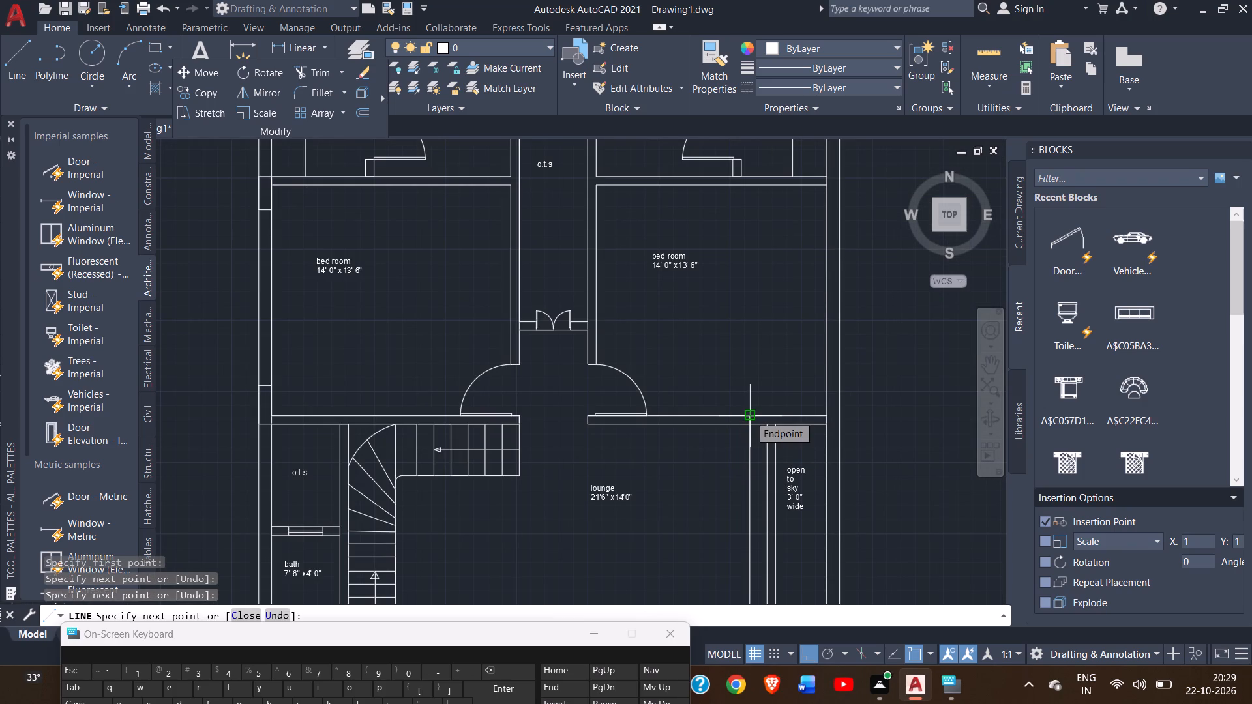
right_click(733, 384)
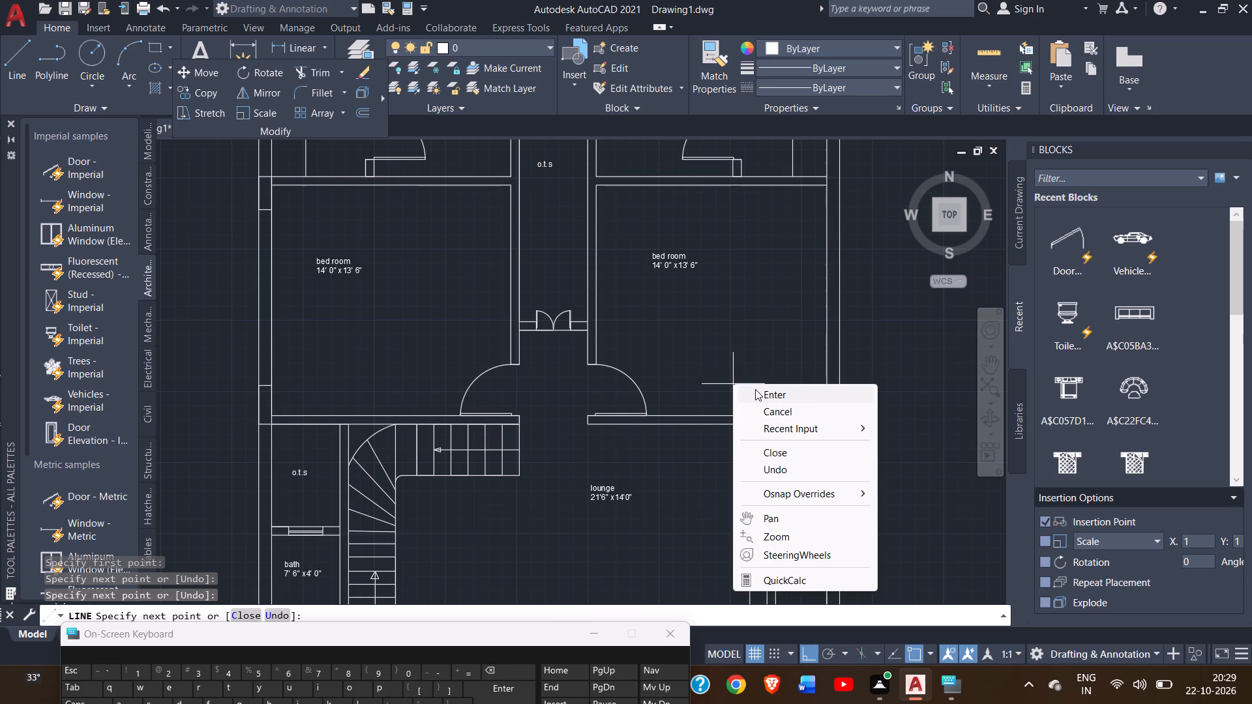
left_click(755, 389)
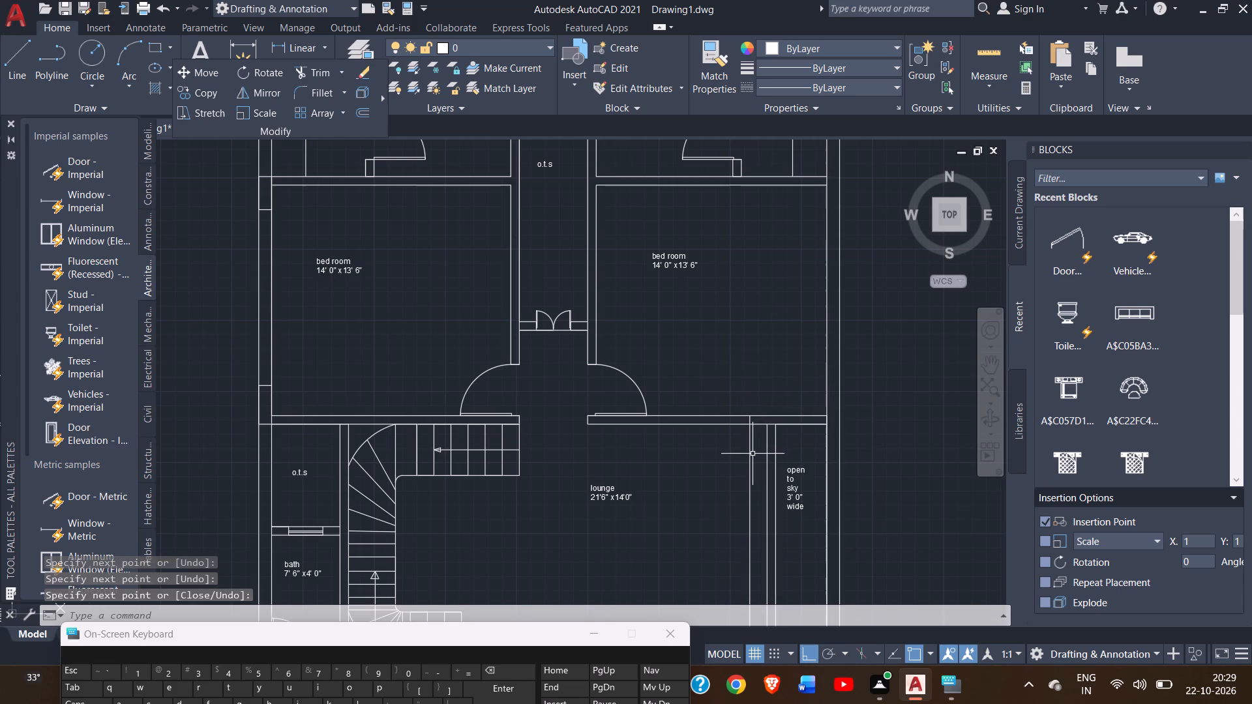
Delete the long vertical guide line crossing the lounge, keeping the short segment across the bedroom wall.
left_click(751, 457)
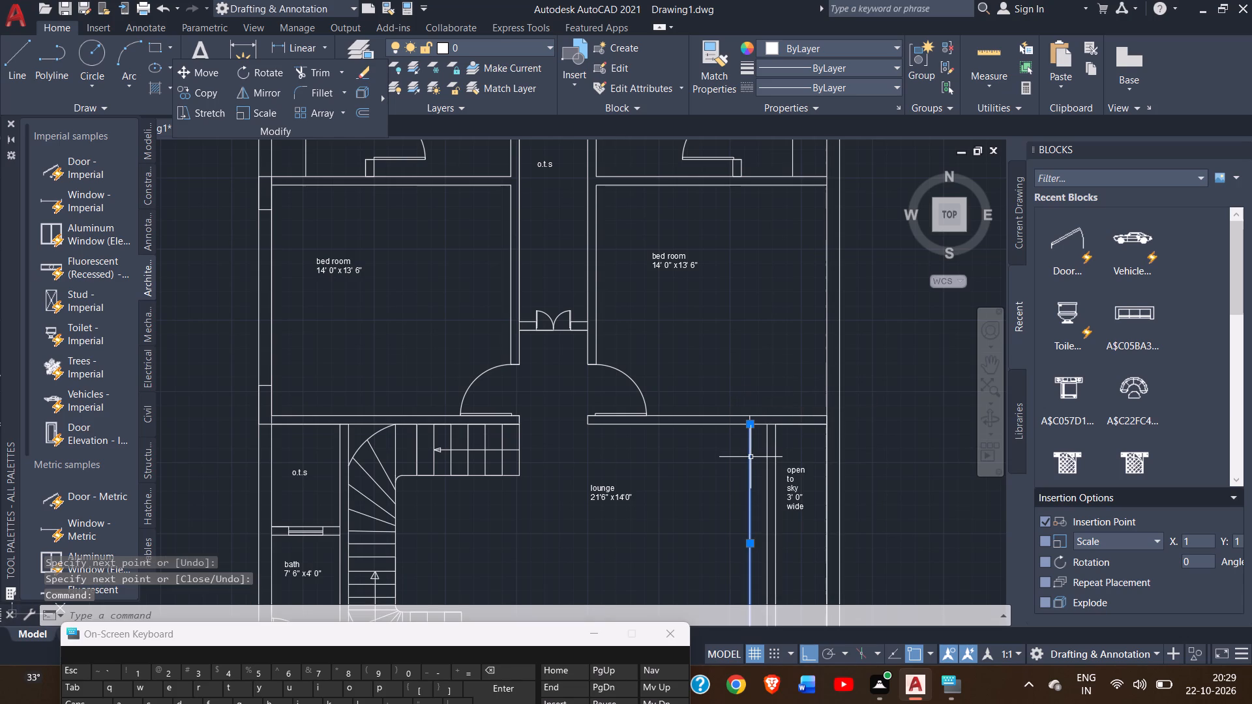
key("Delete")
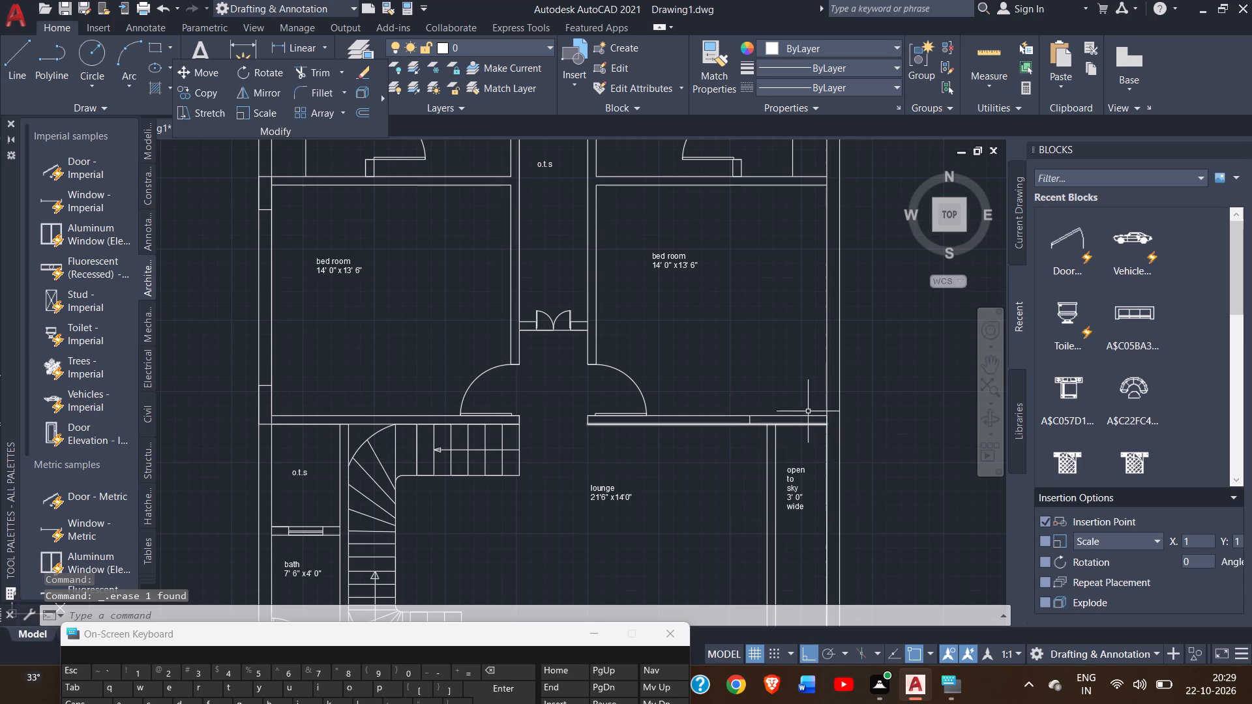
Draw connected lines across the east outer wall at the bedroom-lounge wall, up its outer face, and back across to its inner face.
left_click(15, 74)
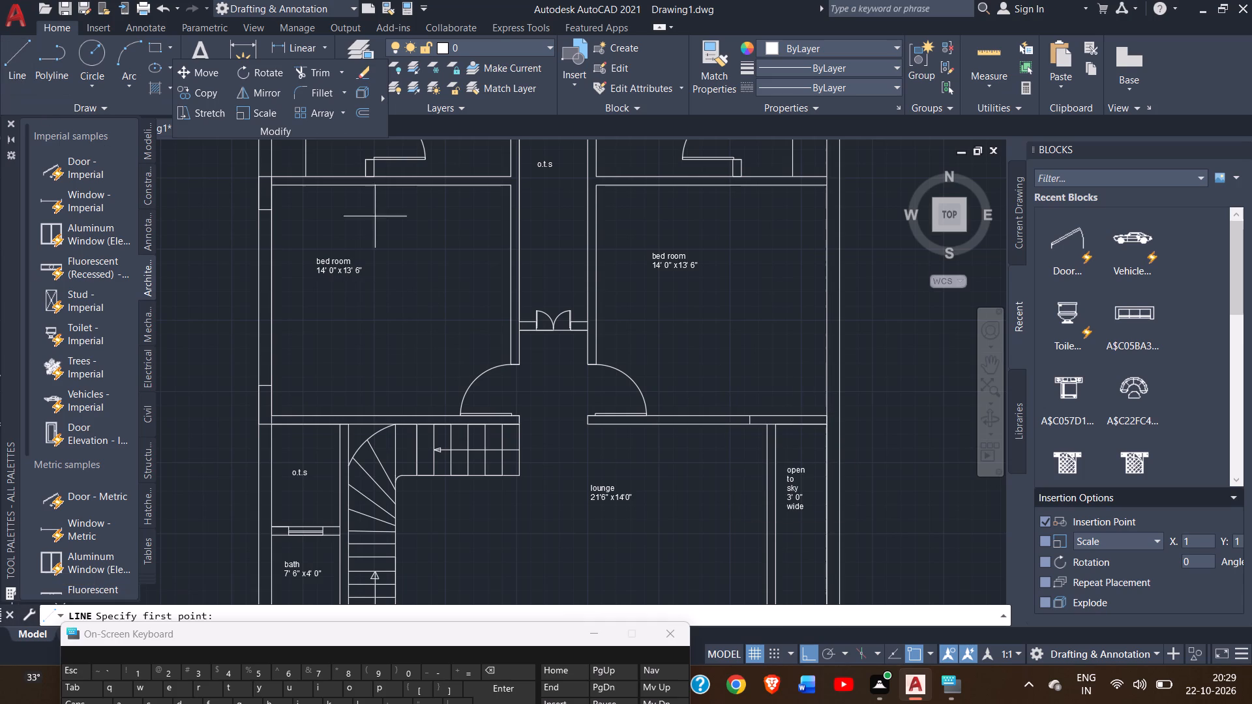
left_click_drag(827, 421, 839, 428)
left_click(839, 428)
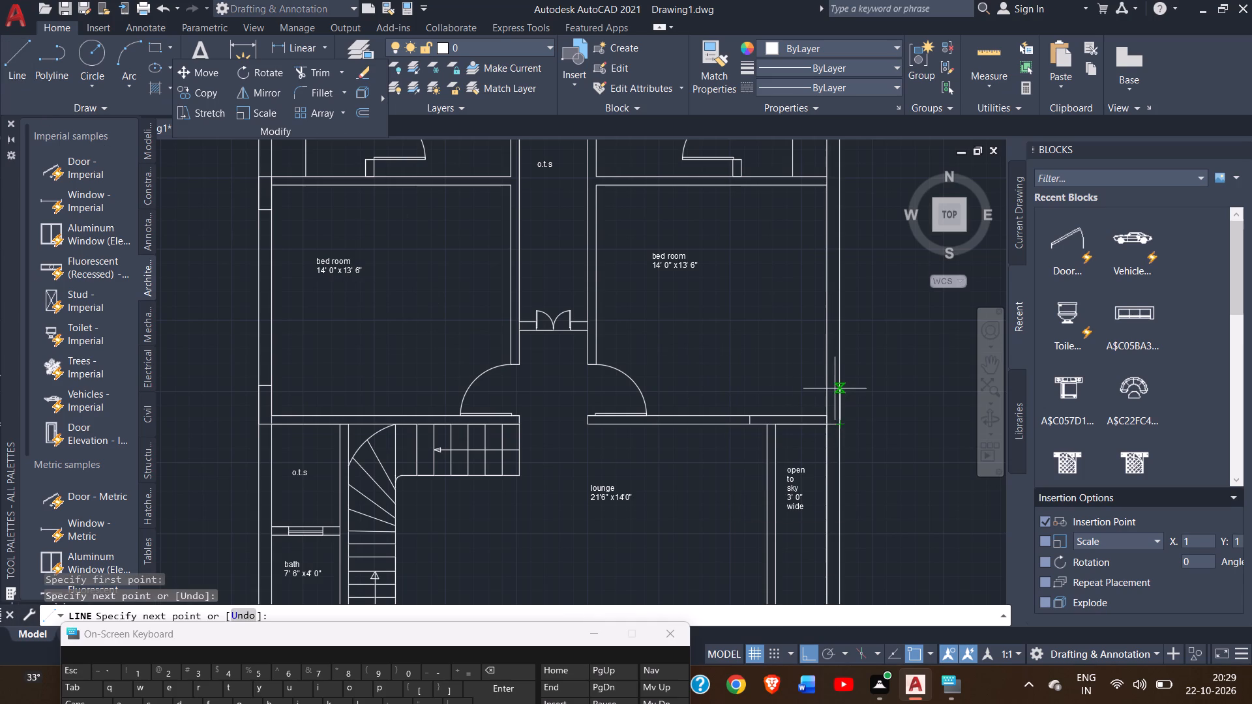
scroll(848, 383, "up", 3, "ctrl")
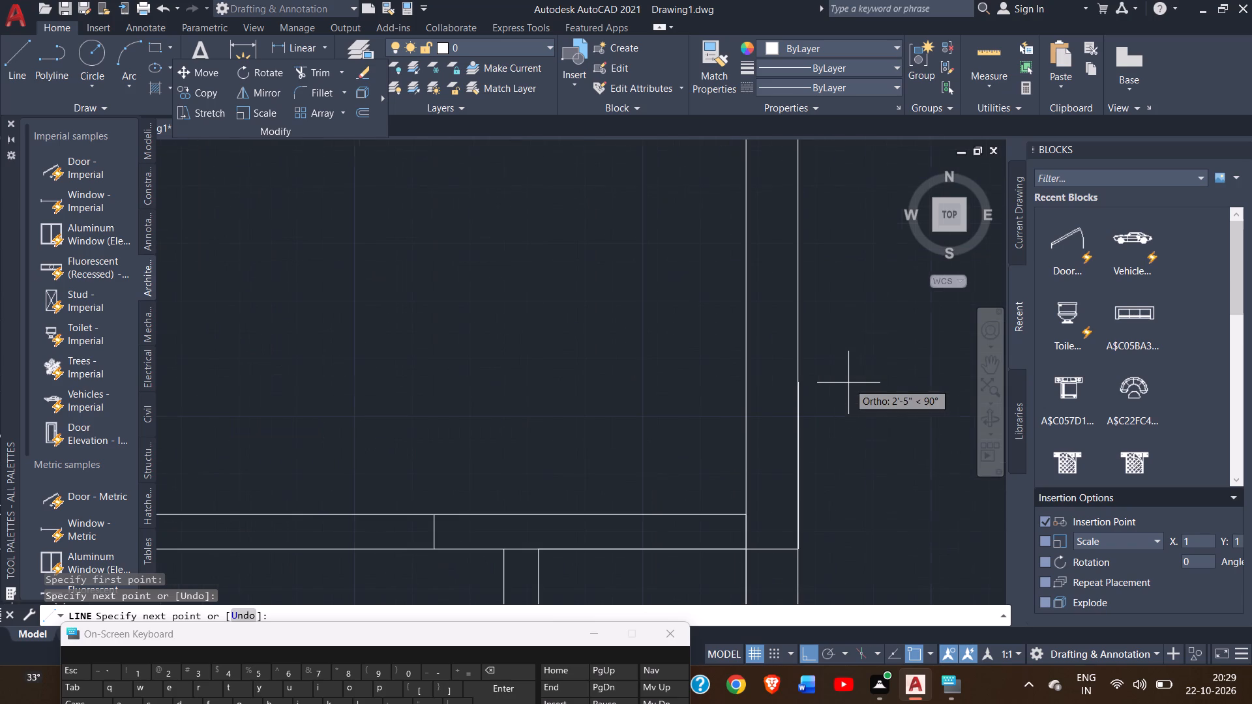
left_click(798, 413)
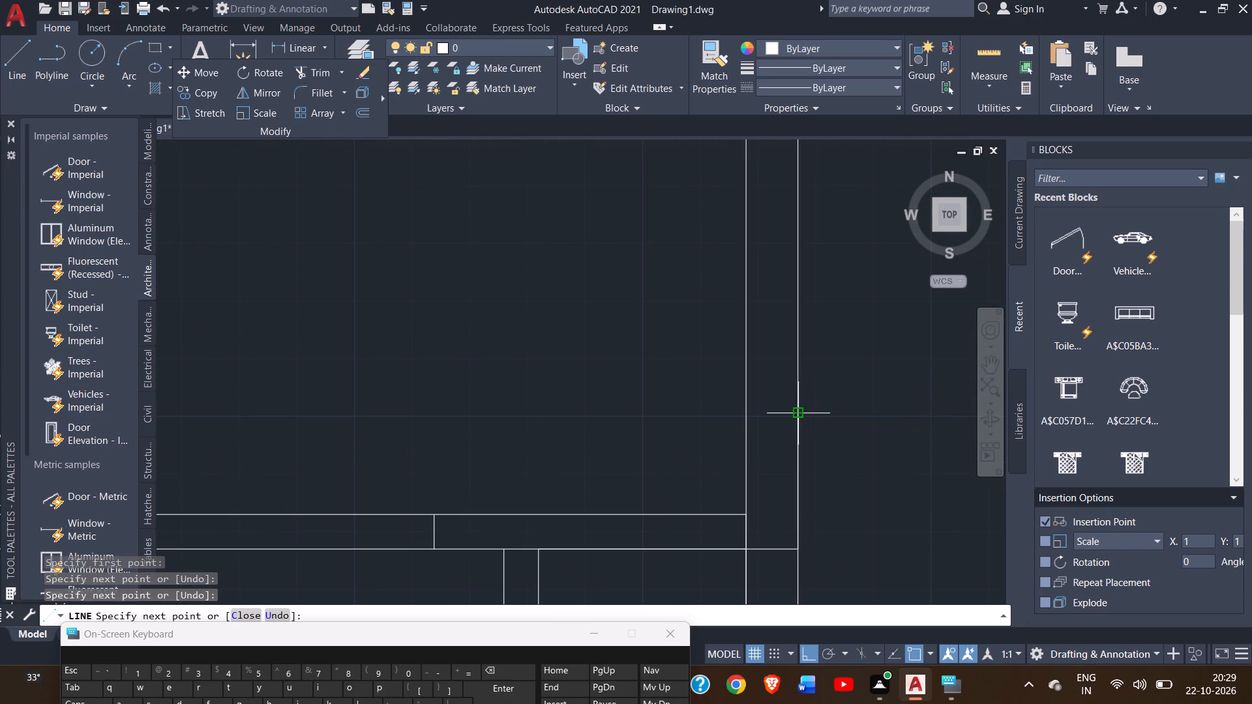
left_click(743, 415)
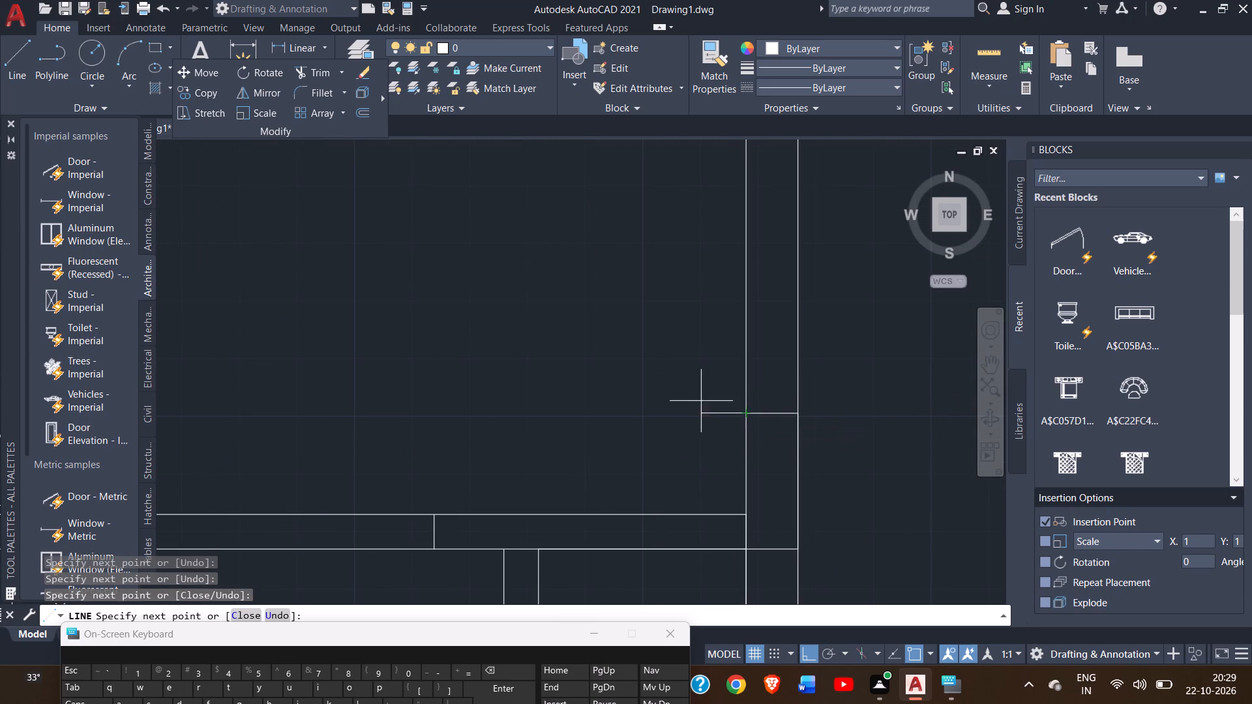
right_click(696, 396)
left_click(715, 405)
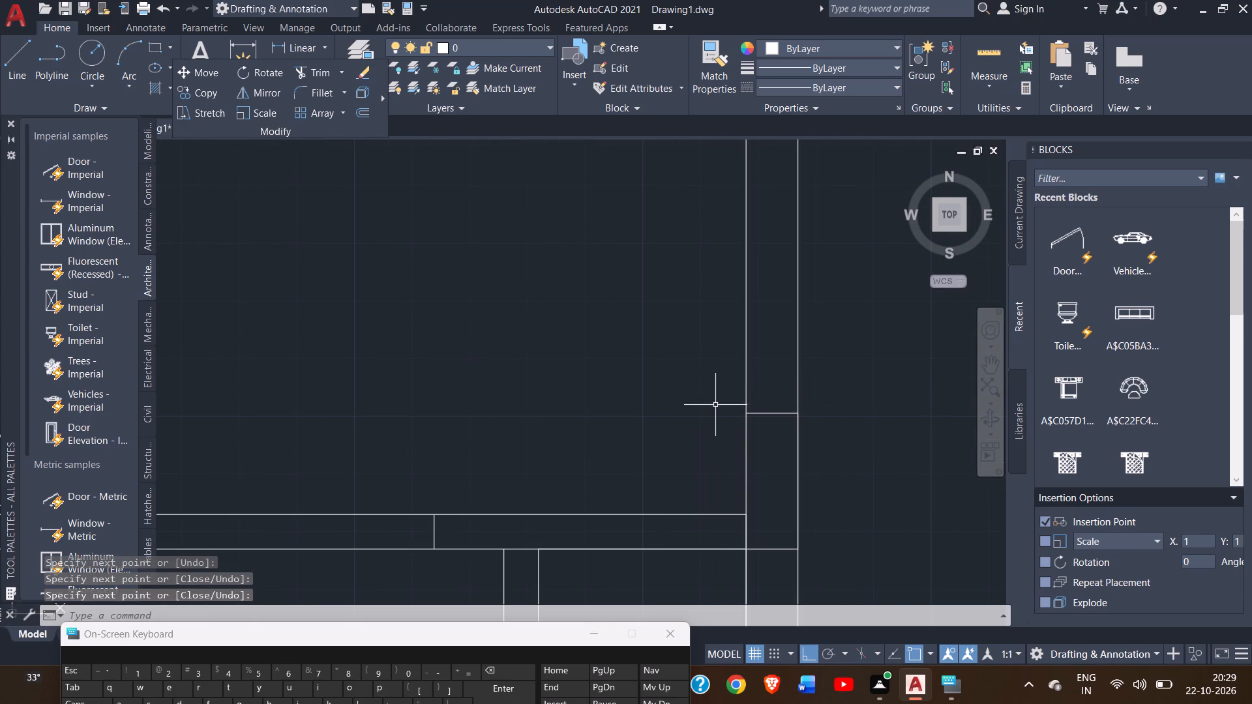
Trim the outer wall's inner face line where it crosses the bedroom-lounge wall at the east bedroom's lower corner.
scroll(715, 405, "down", 1, "ctrl")
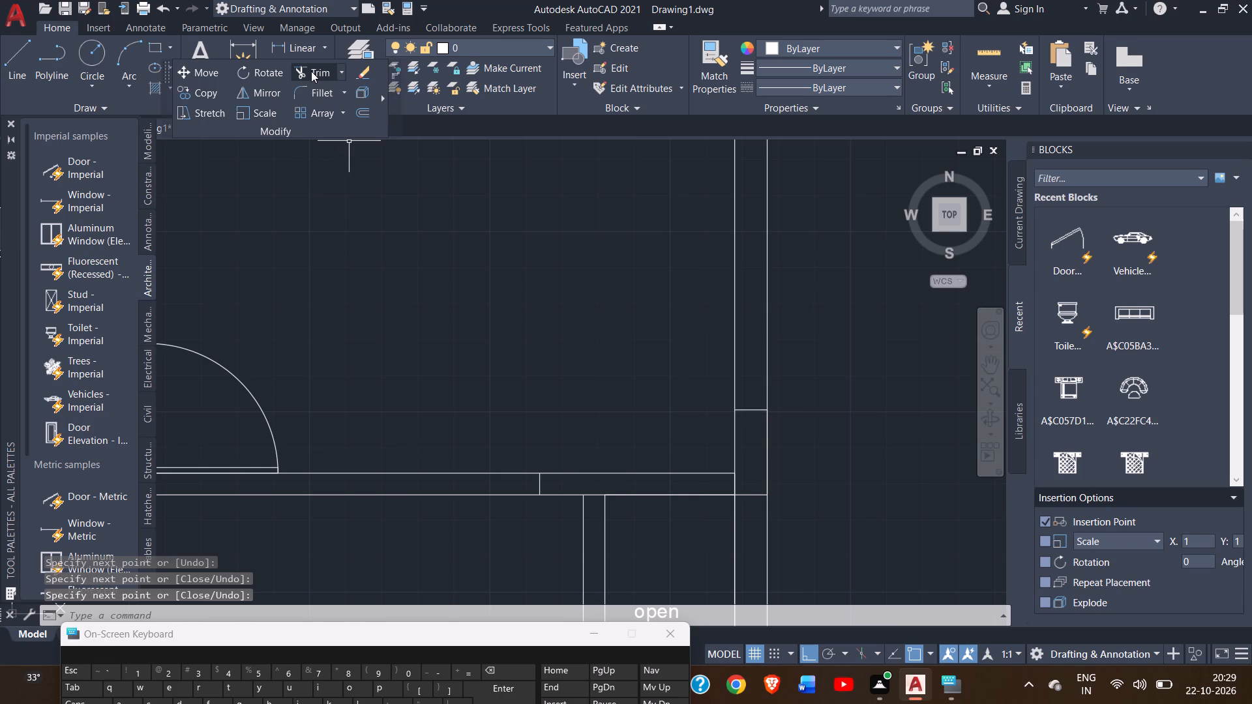
left_click(311, 71)
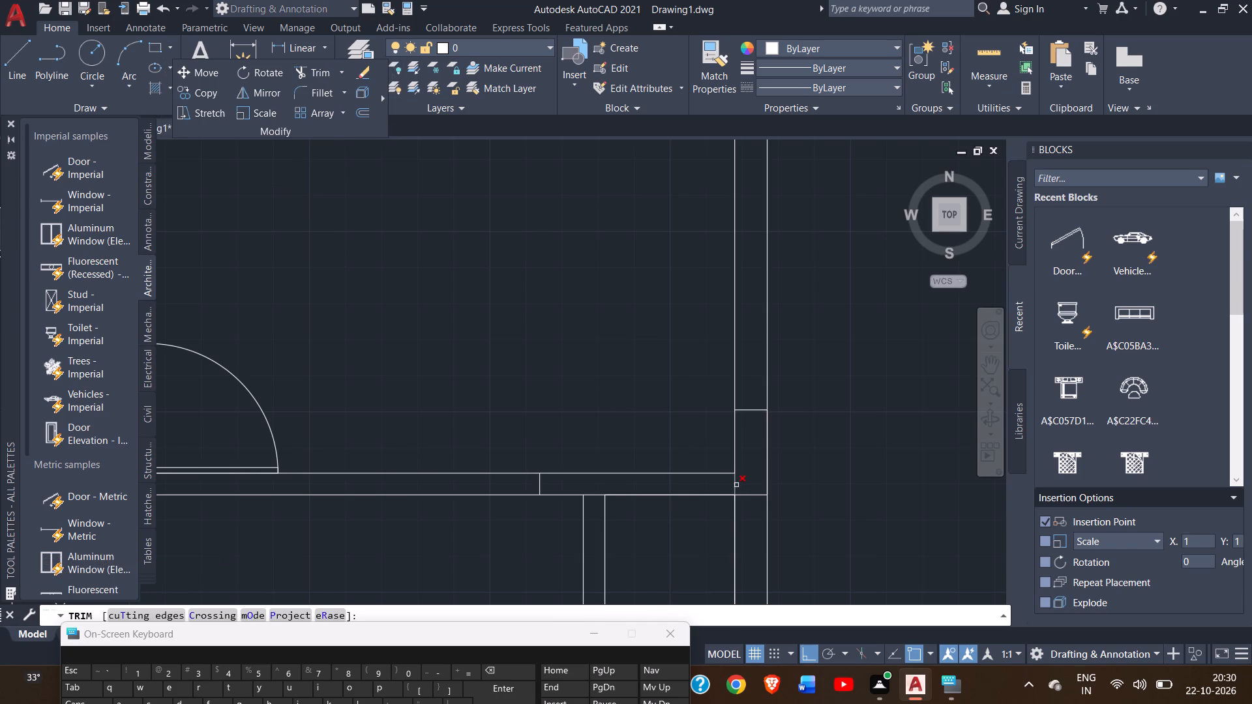
left_click(736, 484)
double_click(737, 484)
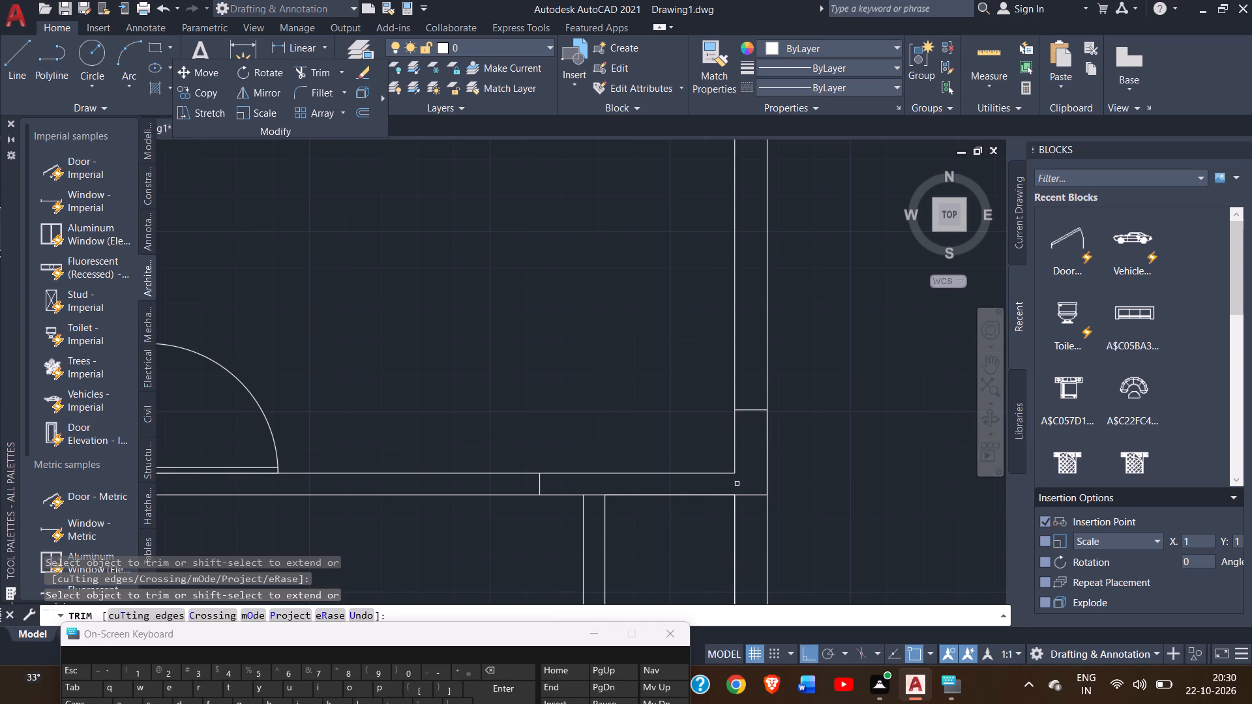
scroll(700, 528, "down", 2, "ctrl")
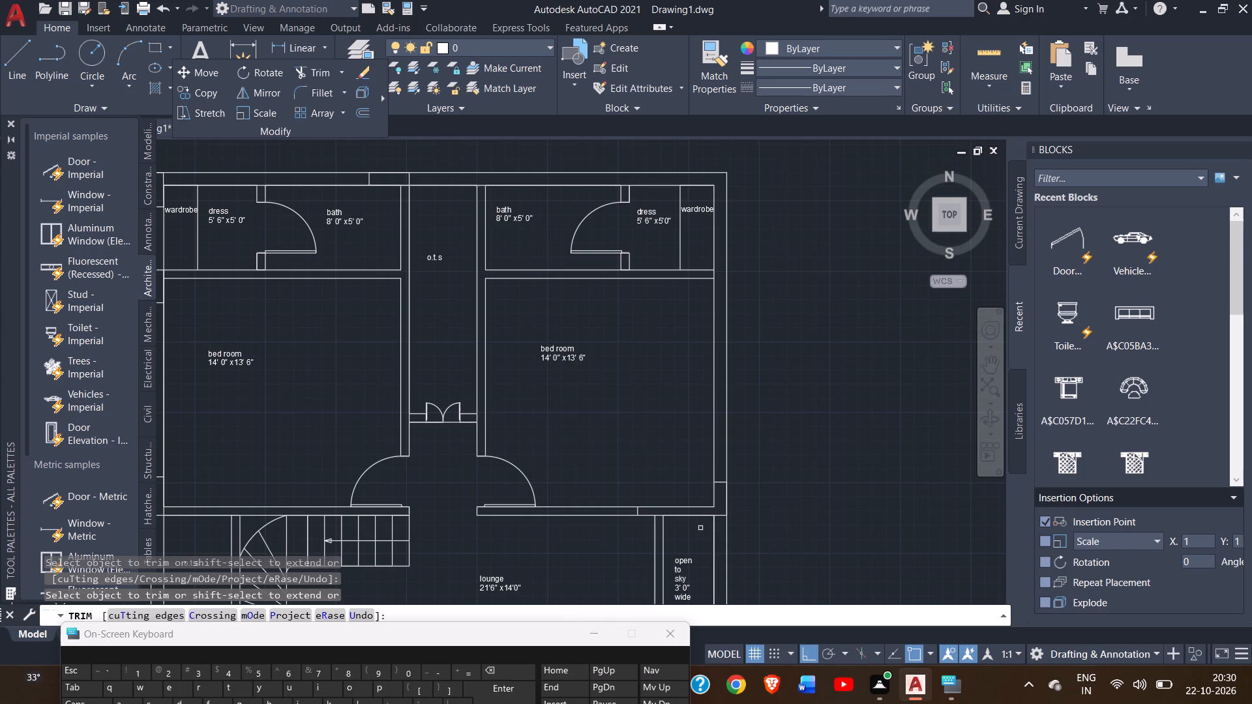
right_click(678, 449)
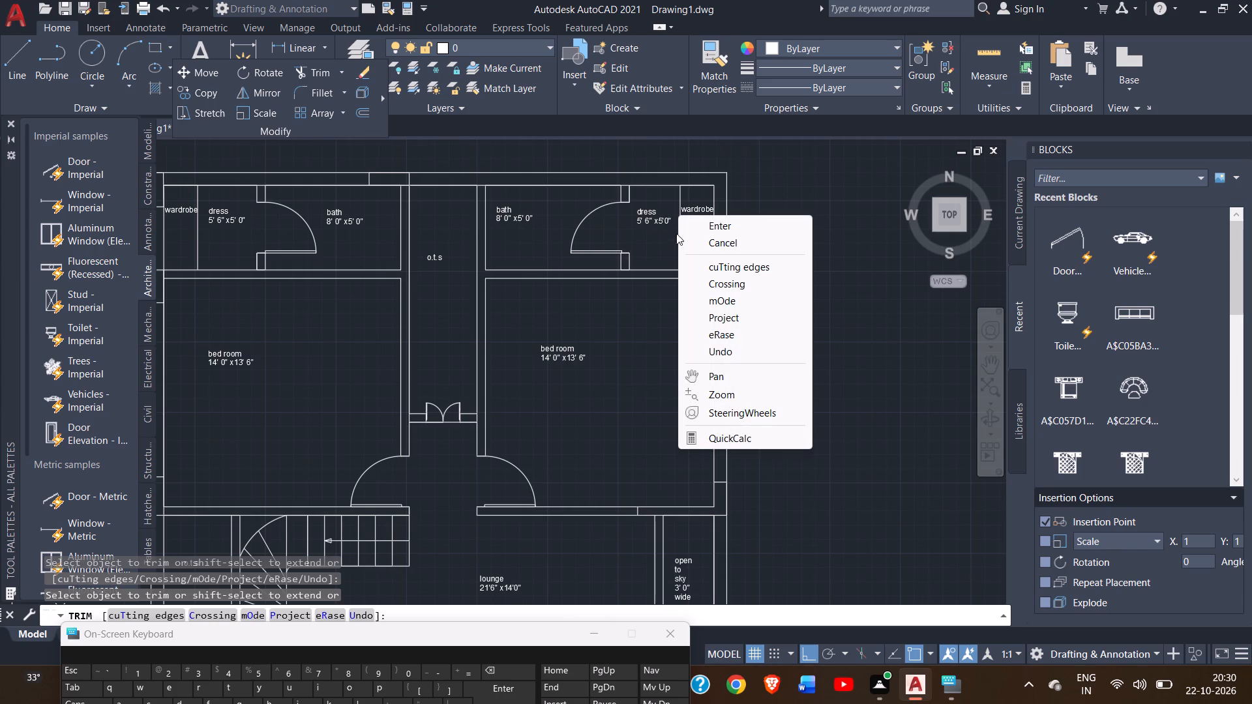
left_click(696, 231)
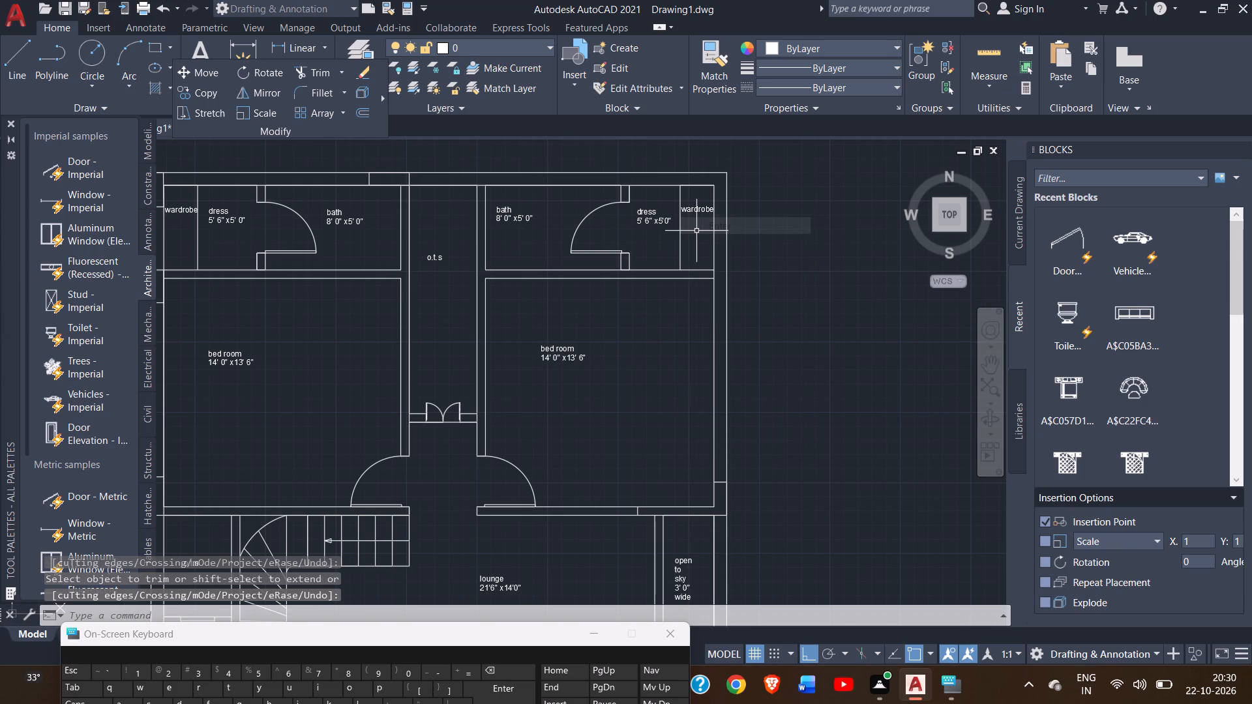
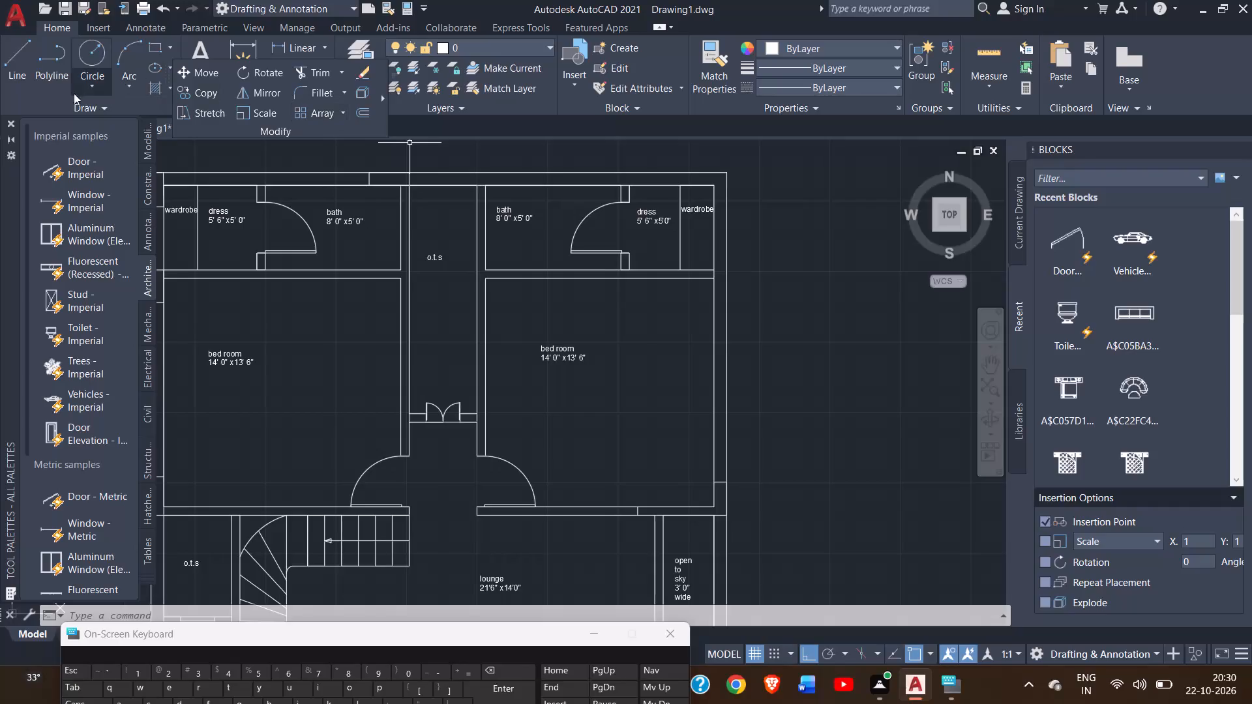
Draw a short vertical line across the top outer wall, from its inner corner at the east wardrobe to its outer face.
left_click(27, 80)
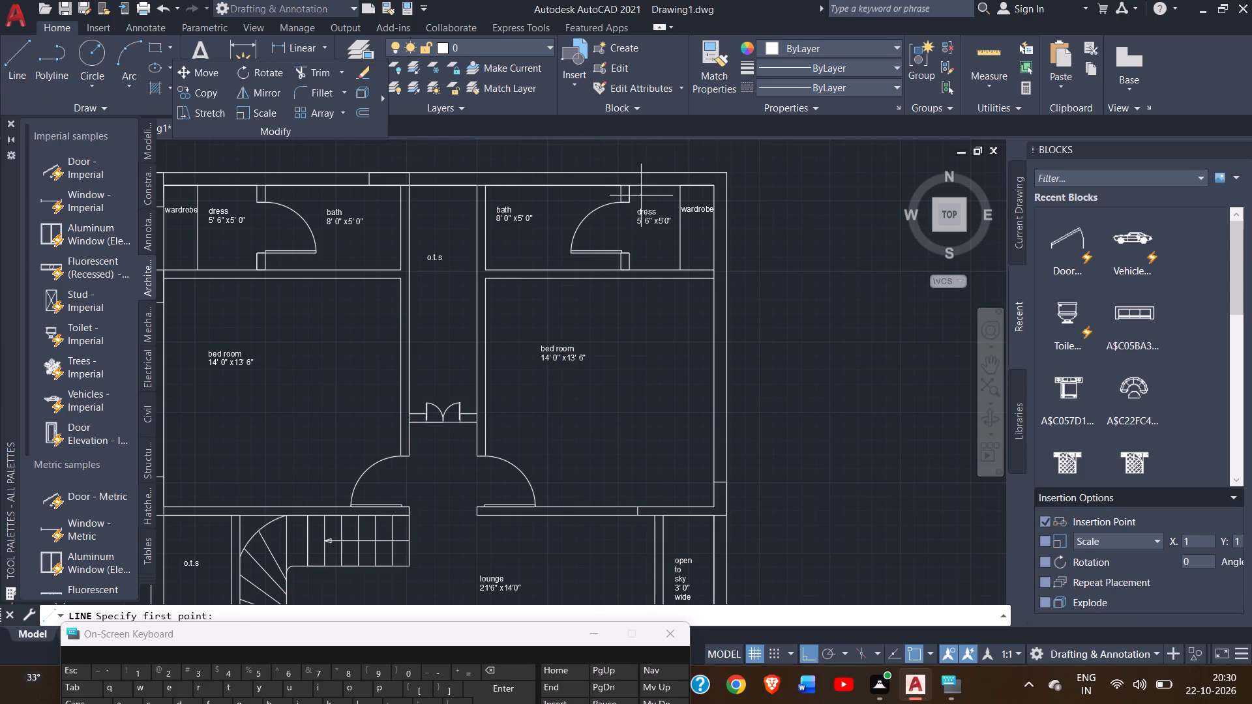
left_click_drag(712, 184, 709, 166)
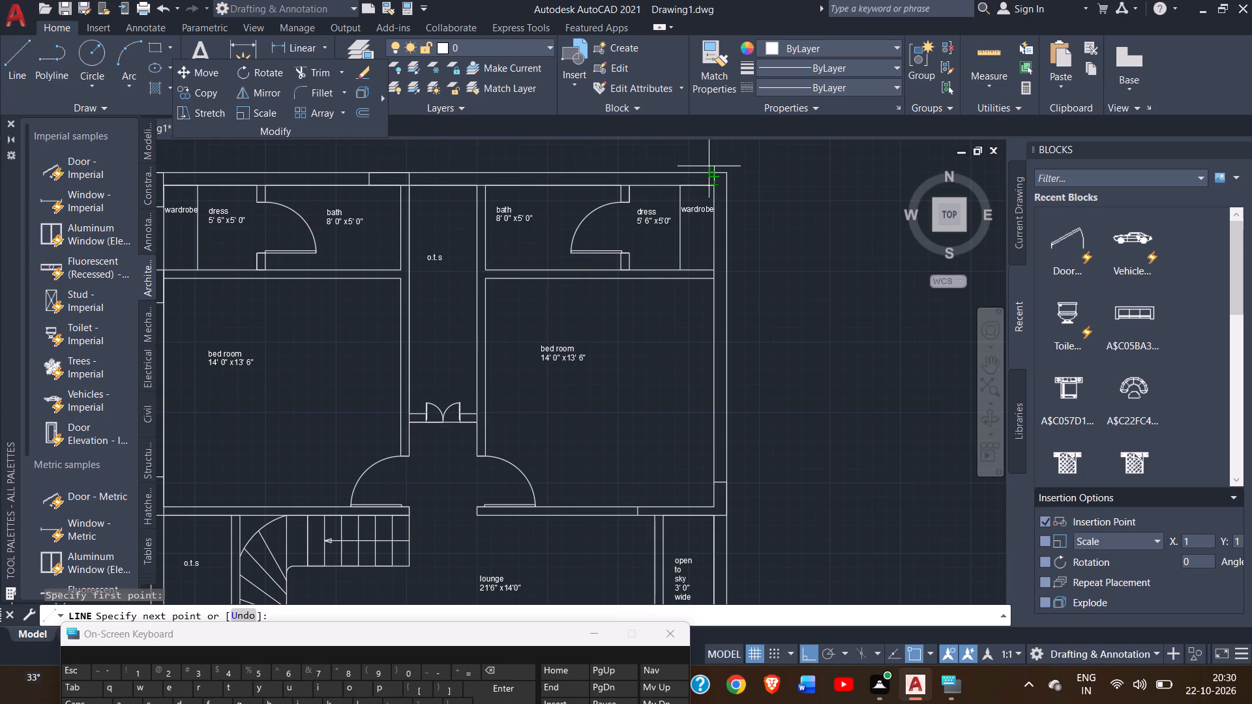
left_click_drag(709, 166, 715, 173)
left_click(715, 173)
right_click(715, 173)
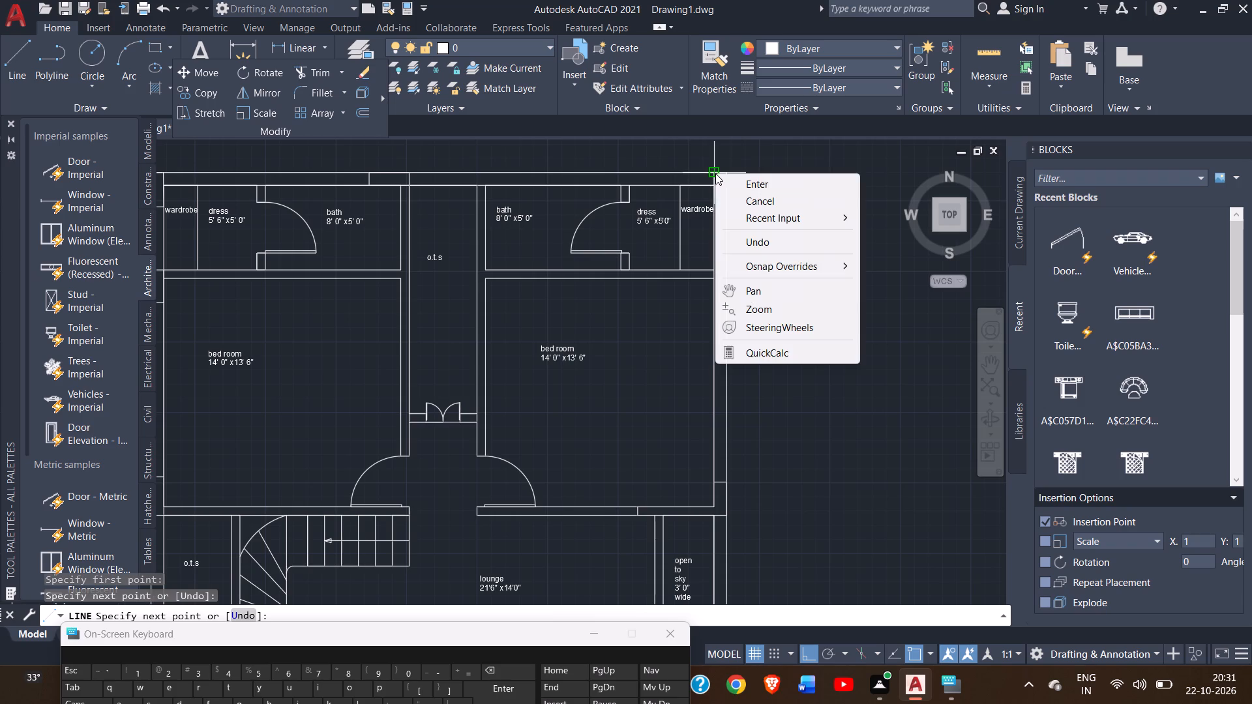
left_click(768, 181)
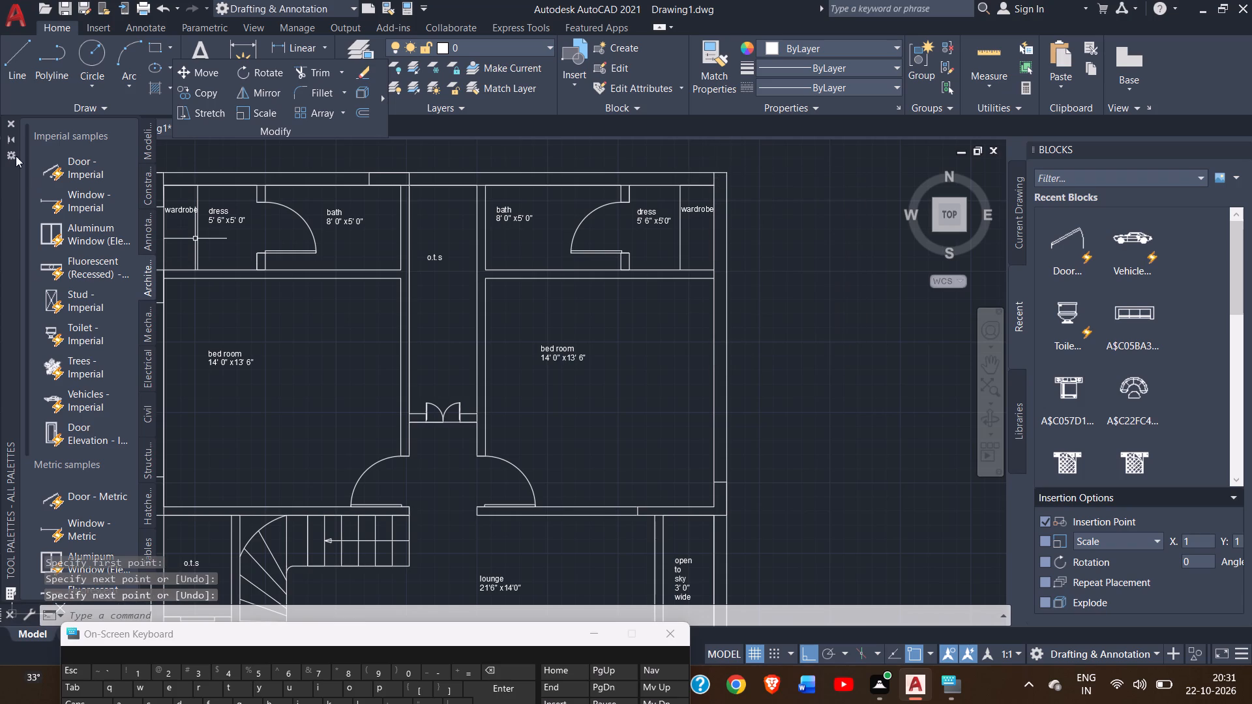
Draw connected lines from the east wardrobe's upper corner down the outer wall's inner face and across to its outer face.
left_click(11, 68)
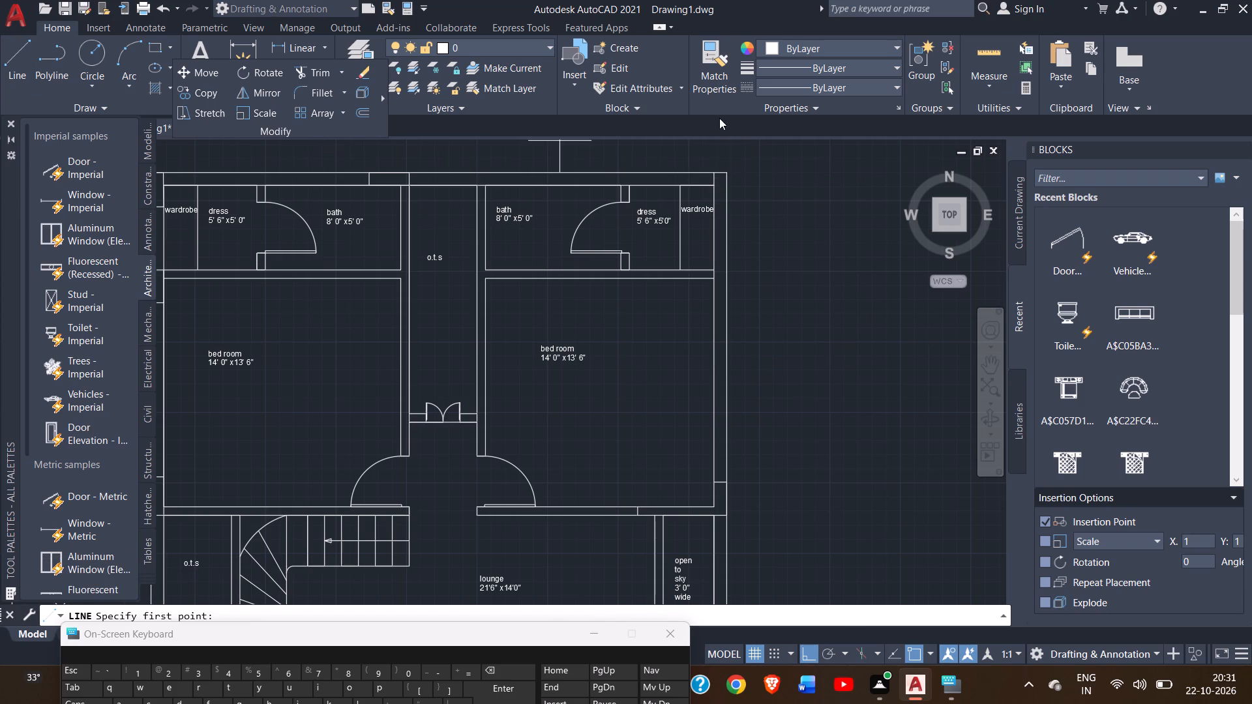
left_click(711, 182)
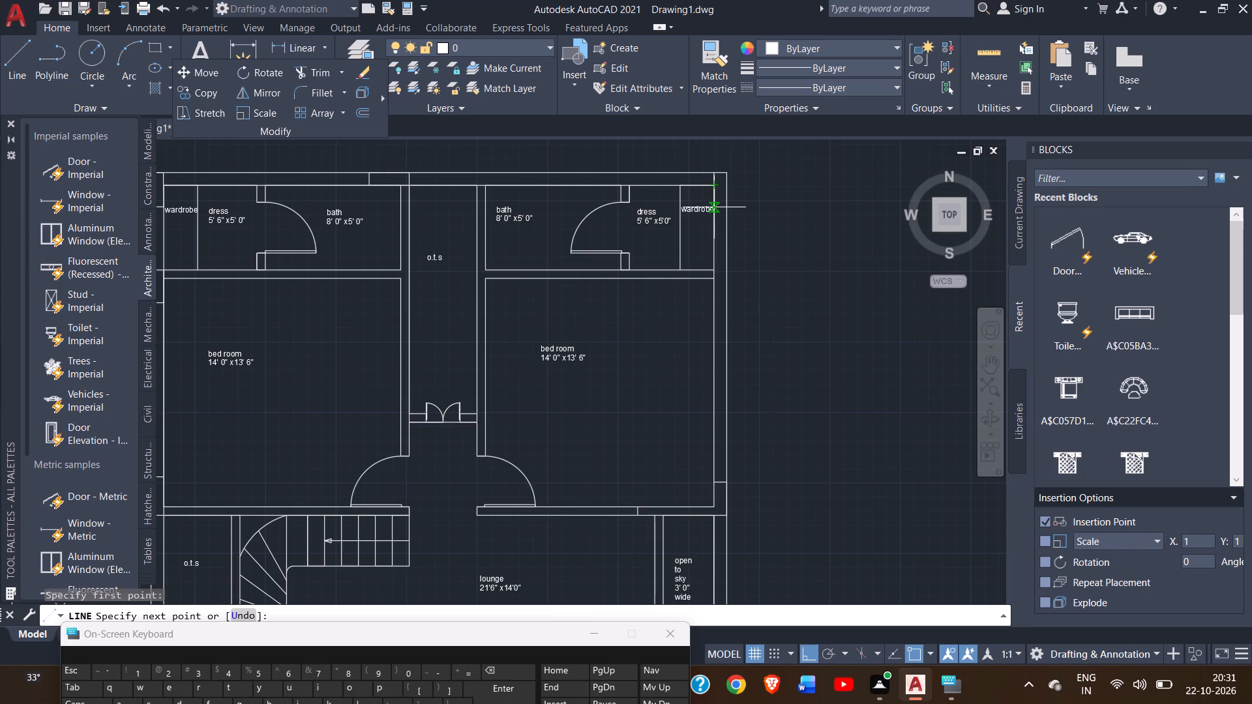
scroll(714, 207, "up", 1, "ctrl")
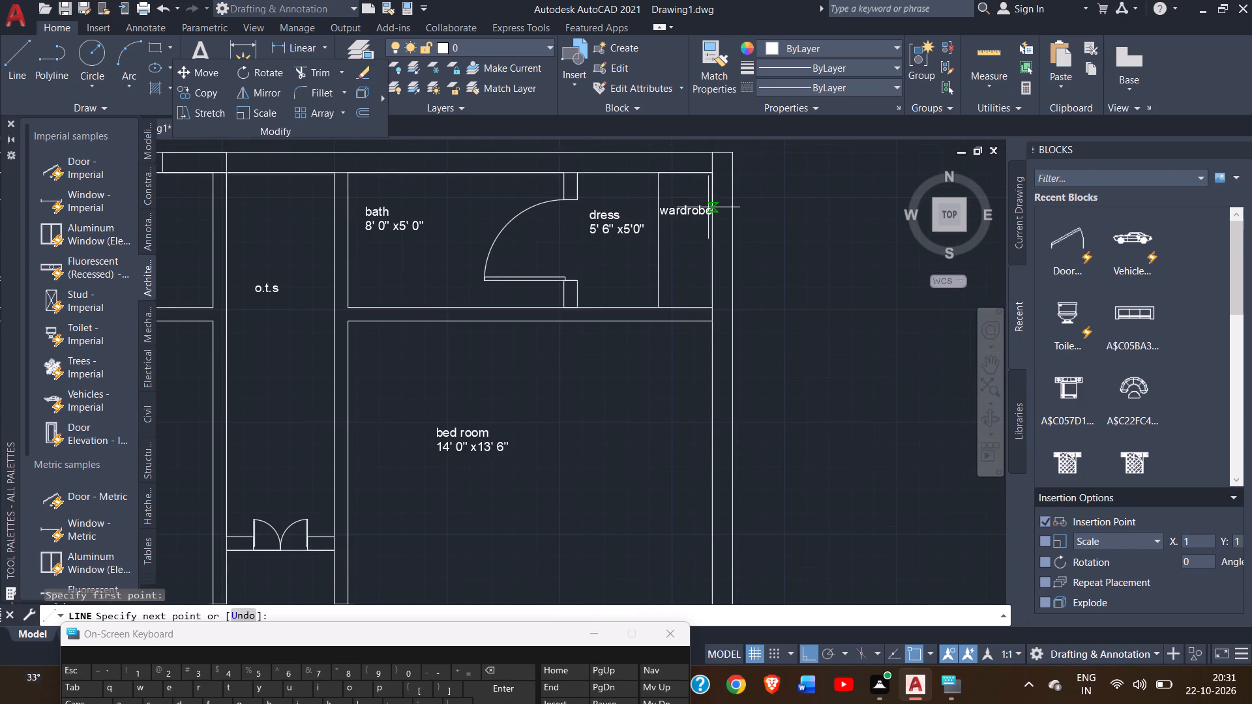
scroll(708, 207, "up", 1, "ctrl")
left_click(711, 205)
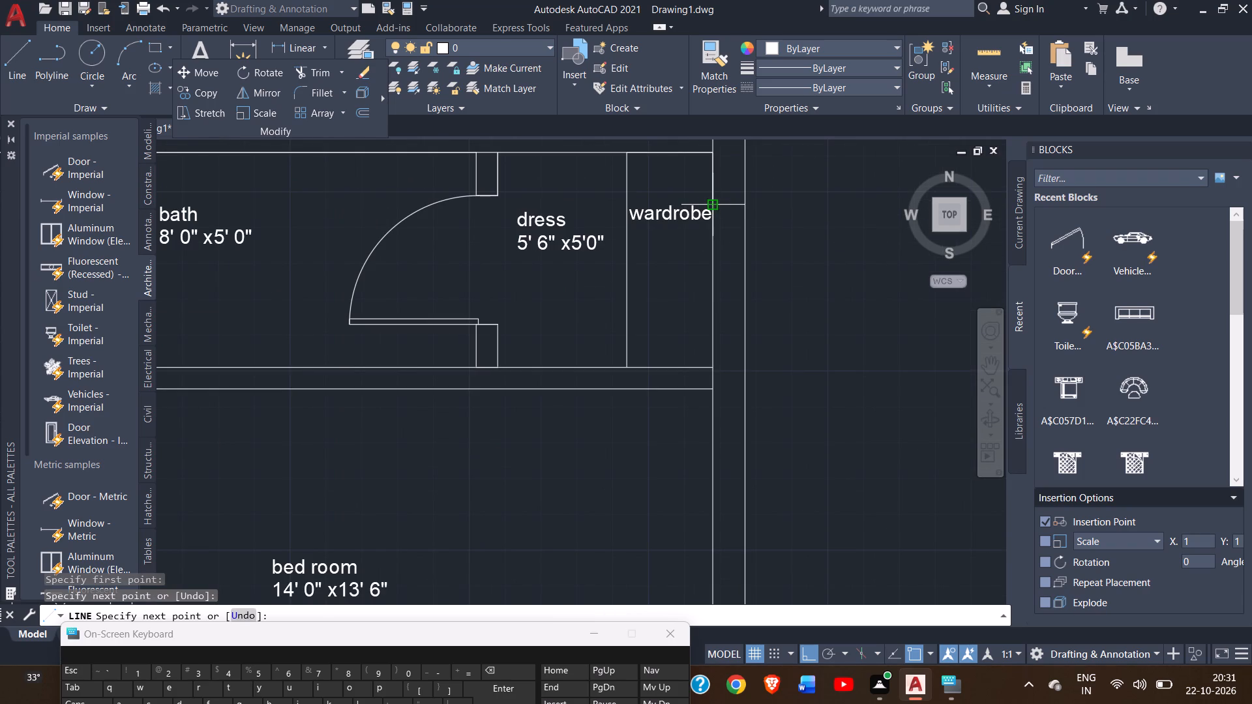
left_click(749, 203)
right_click(749, 203)
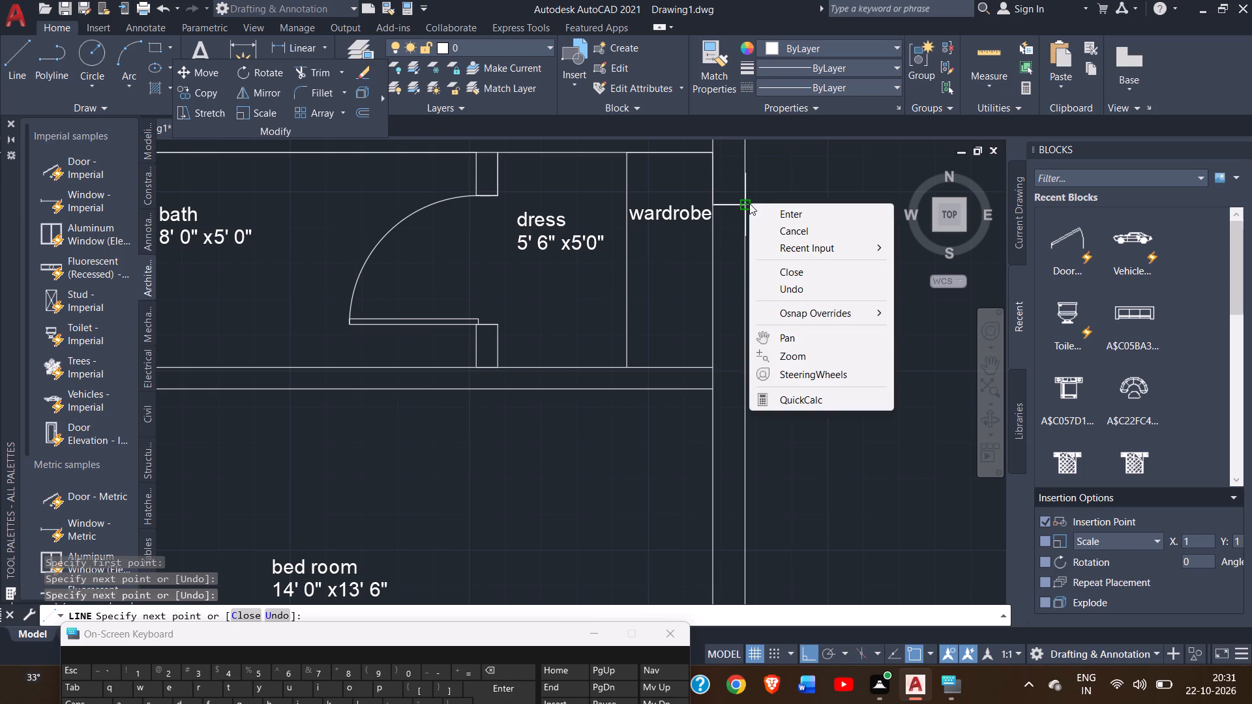
left_click(766, 210)
Draw connected lines across the east outer wall at the dress-bedroom wall, down its outer face, and back across to its inner face.
scroll(766, 210, "down", 2, "ctrl")
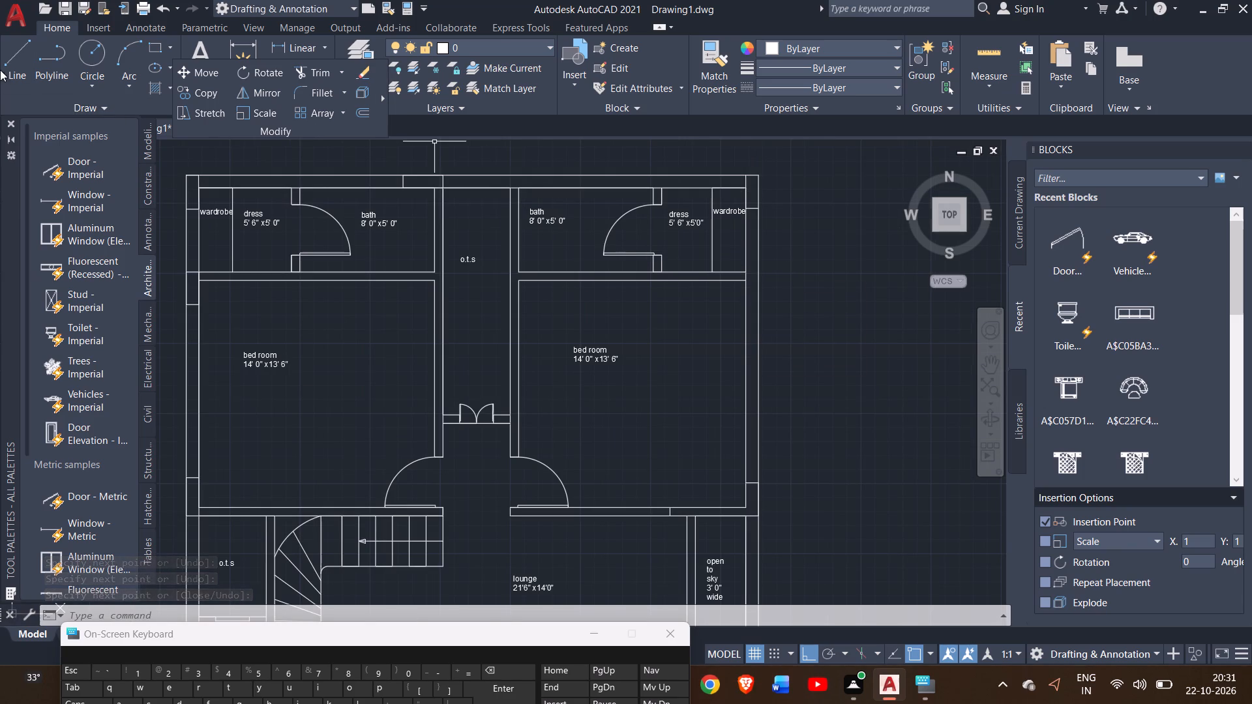
left_click(19, 66)
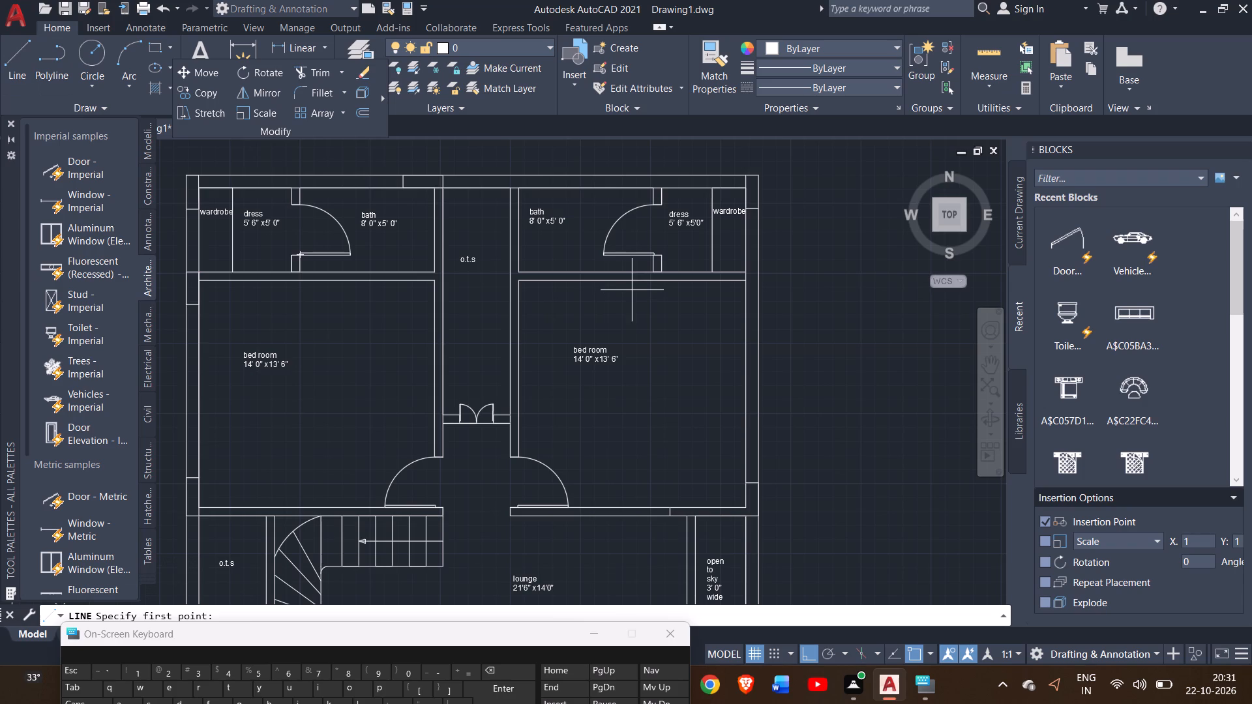
scroll(751, 275, "up", 3, "ctrl")
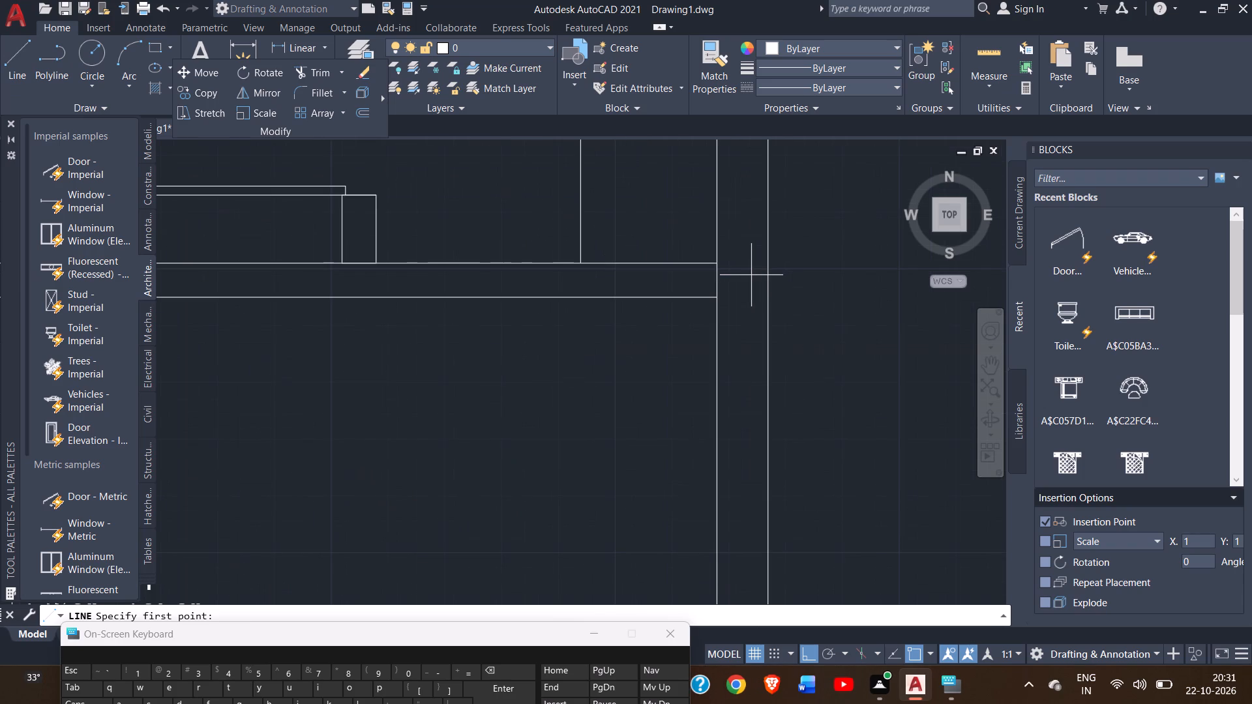
left_click_drag(716, 264, 754, 270)
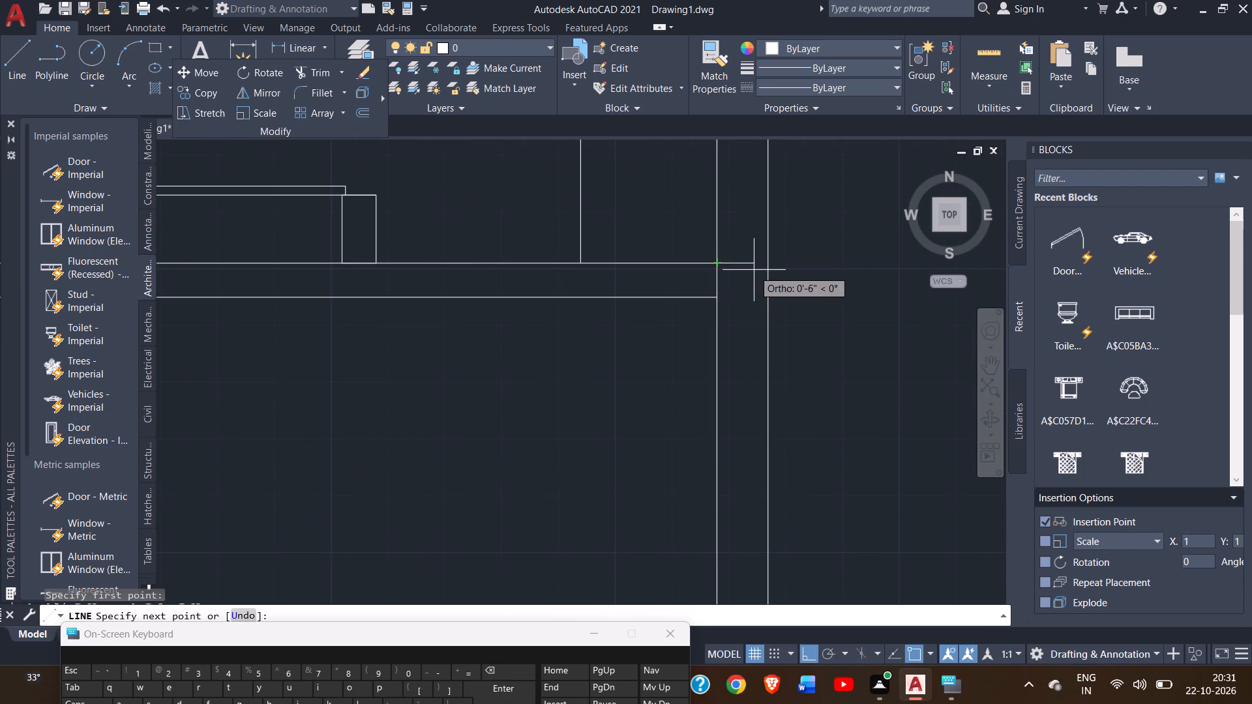
left_click_drag(754, 270, 767, 267)
left_click(767, 267)
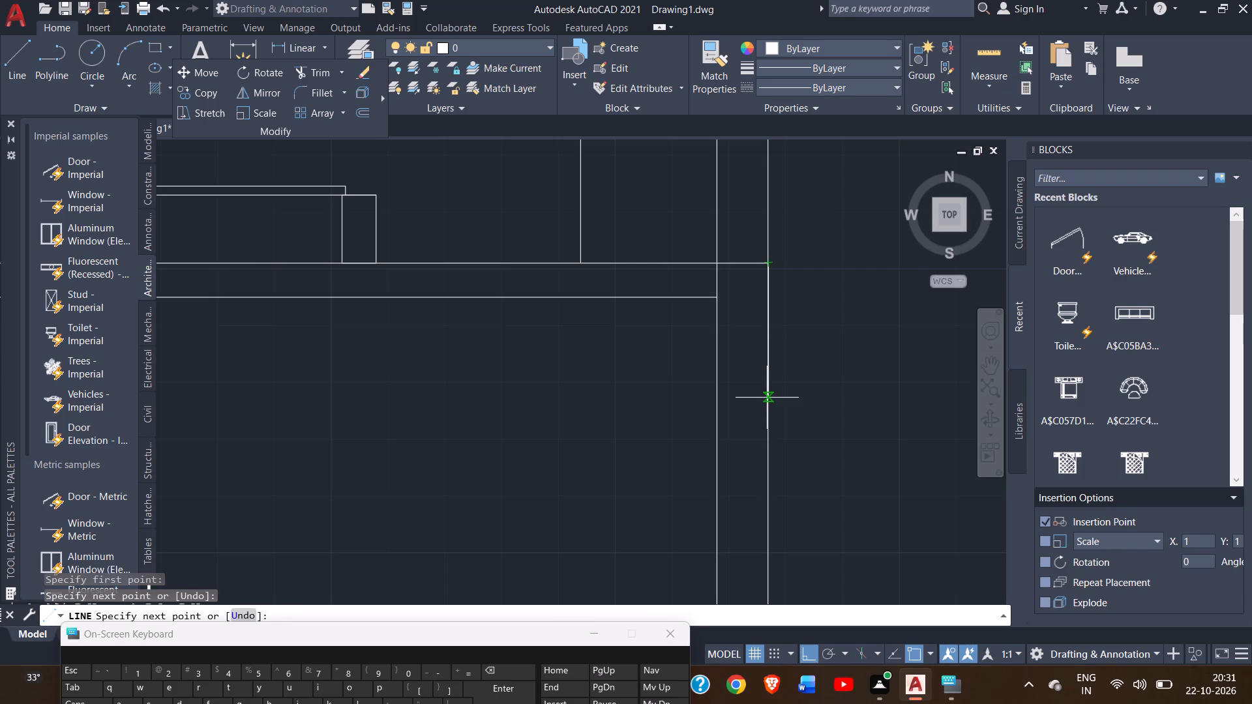
left_click(767, 398)
left_click(719, 397)
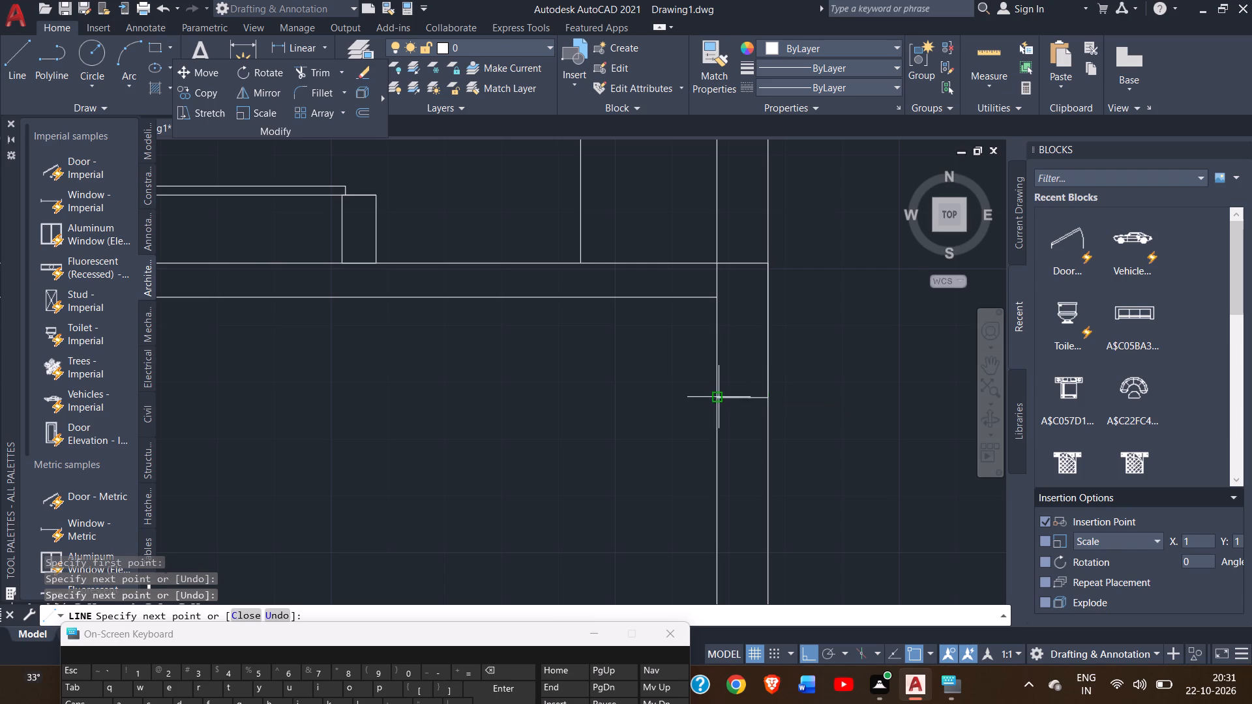
right_click(653, 389)
left_click(694, 404)
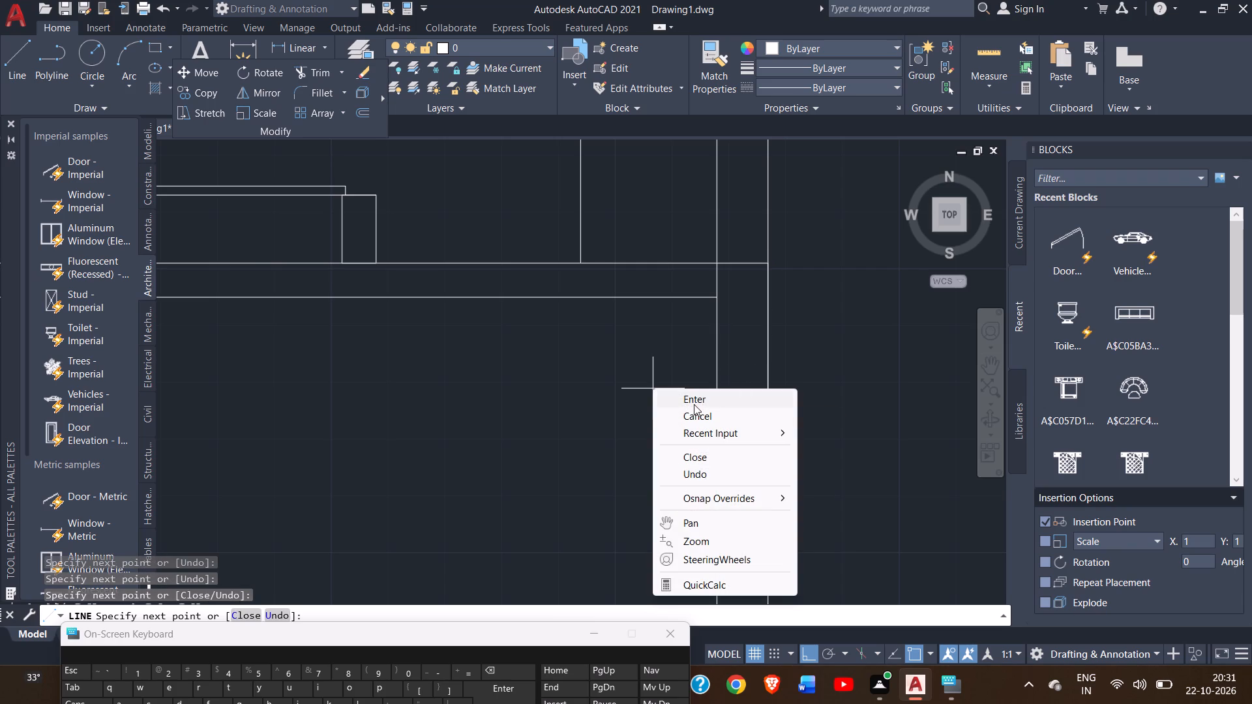
Examine the floor plan from the upper bedrooms and baths down to the stairs, drawing room and entrance foyer.
scroll(694, 404, "down", 3, "ctrl")
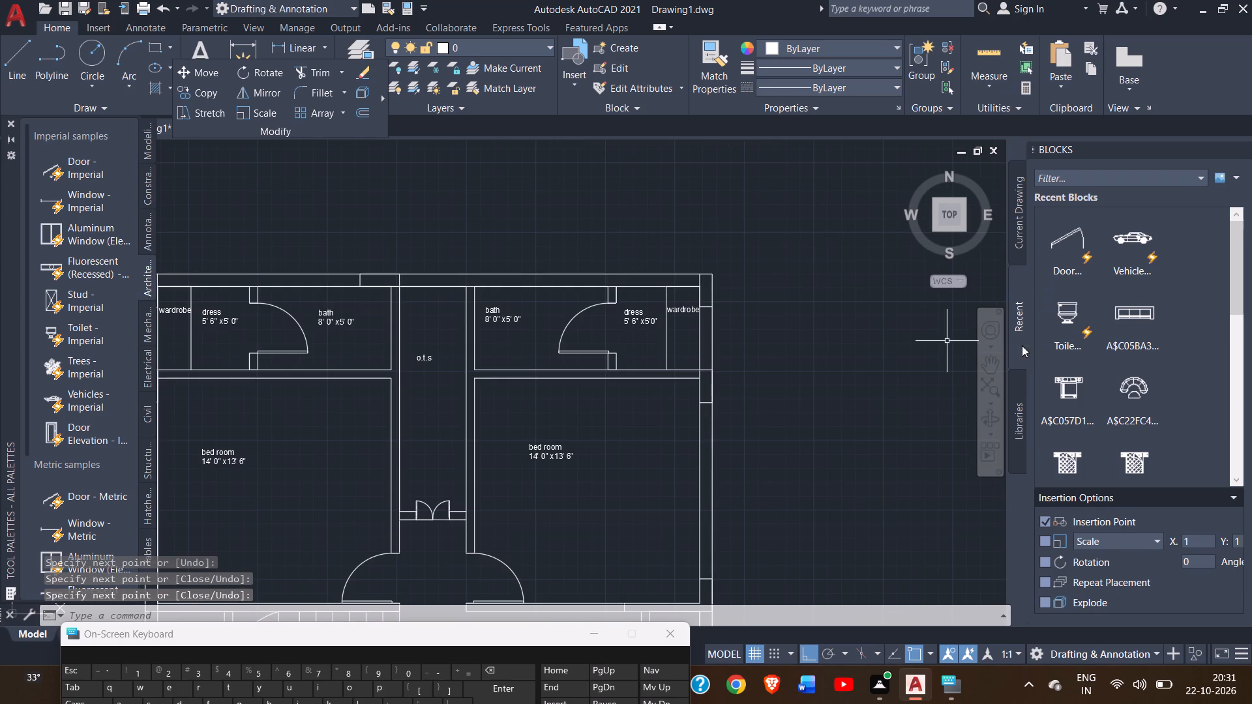
left_click(996, 362)
left_click_drag(856, 363, 978, 290)
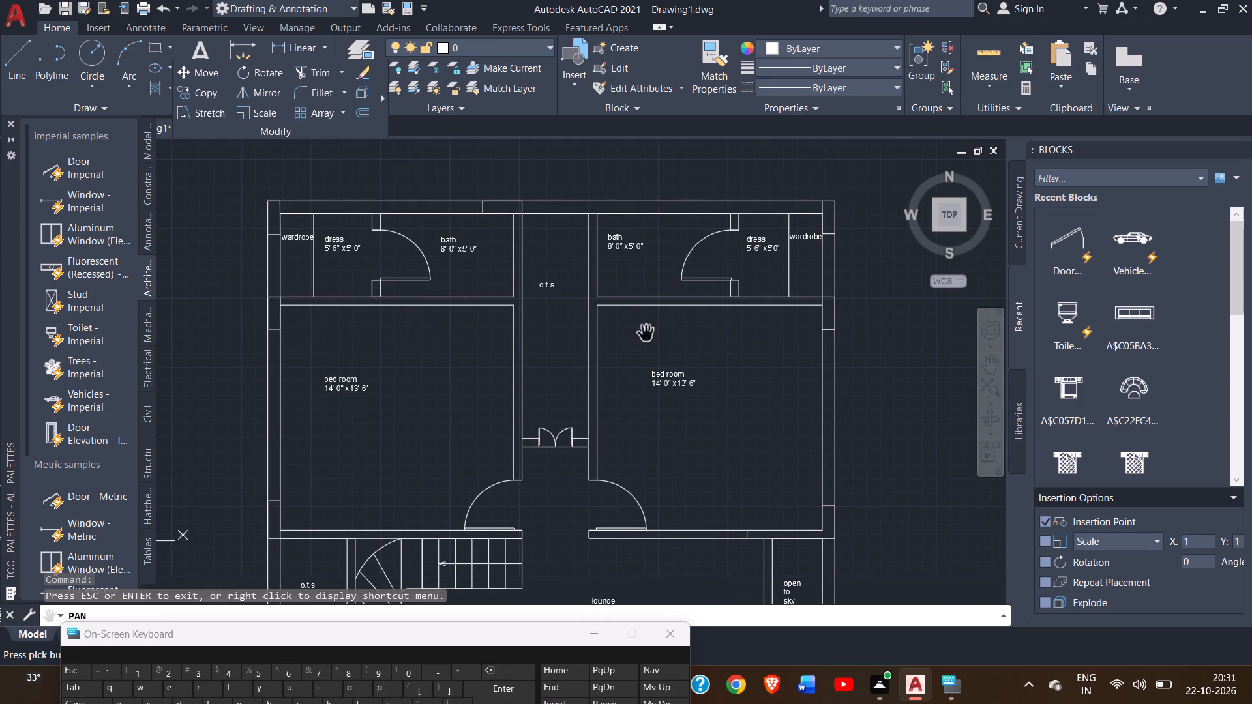
scroll(728, 245, "up", 1, "ctrl")
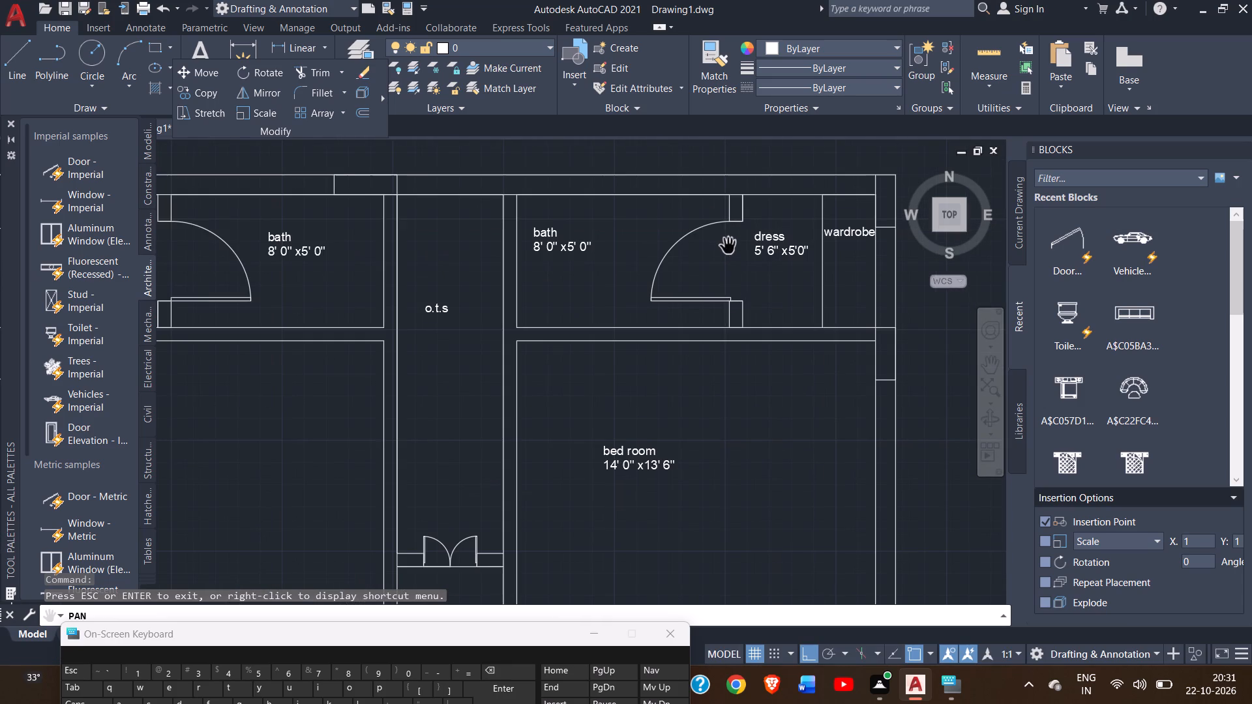
scroll(728, 245, "up", 2, "ctrl")
scroll(728, 245, "down", 3, "ctrl")
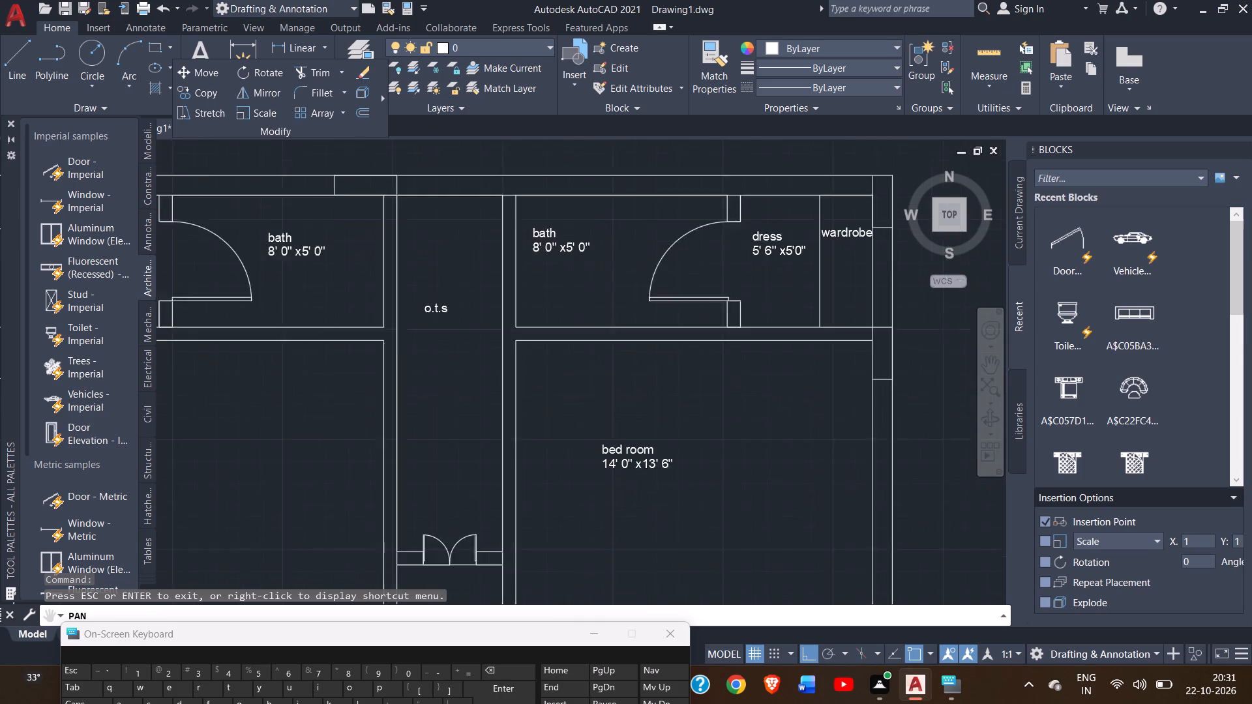
scroll(728, 245, "down", 2, "ctrl")
scroll(734, 287, "up", 2, "ctrl")
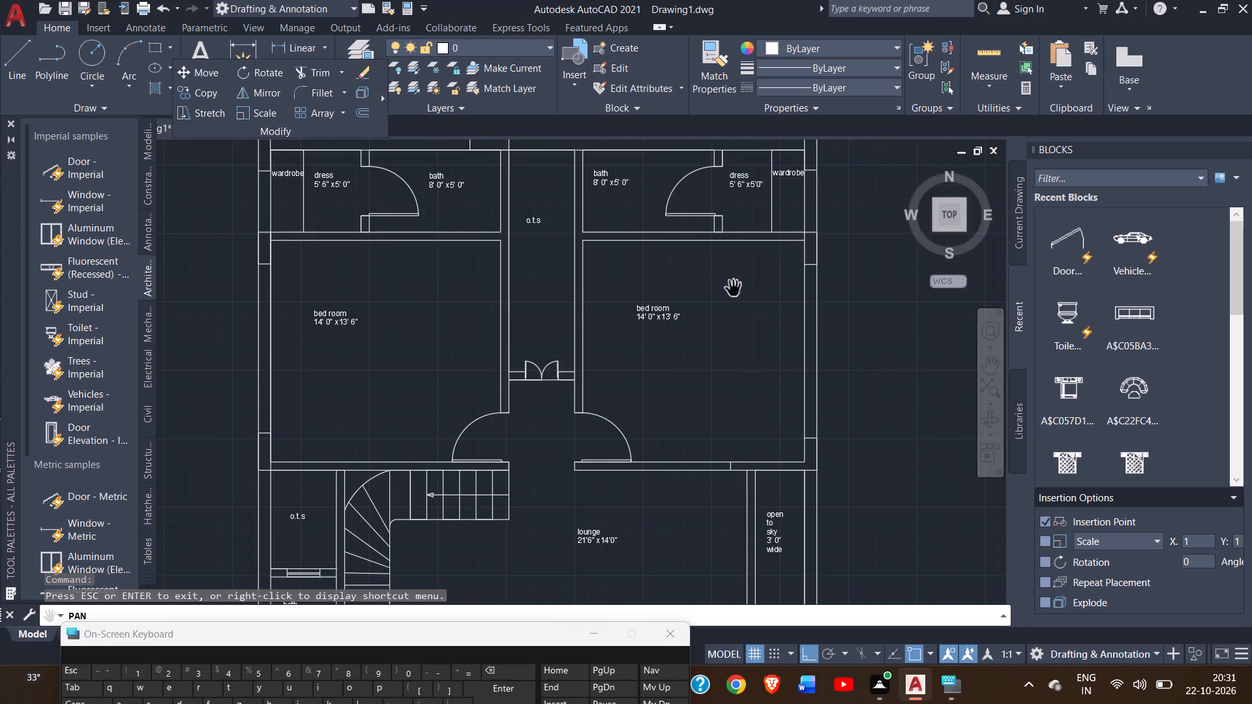
scroll(734, 287, "down", 3, "ctrl")
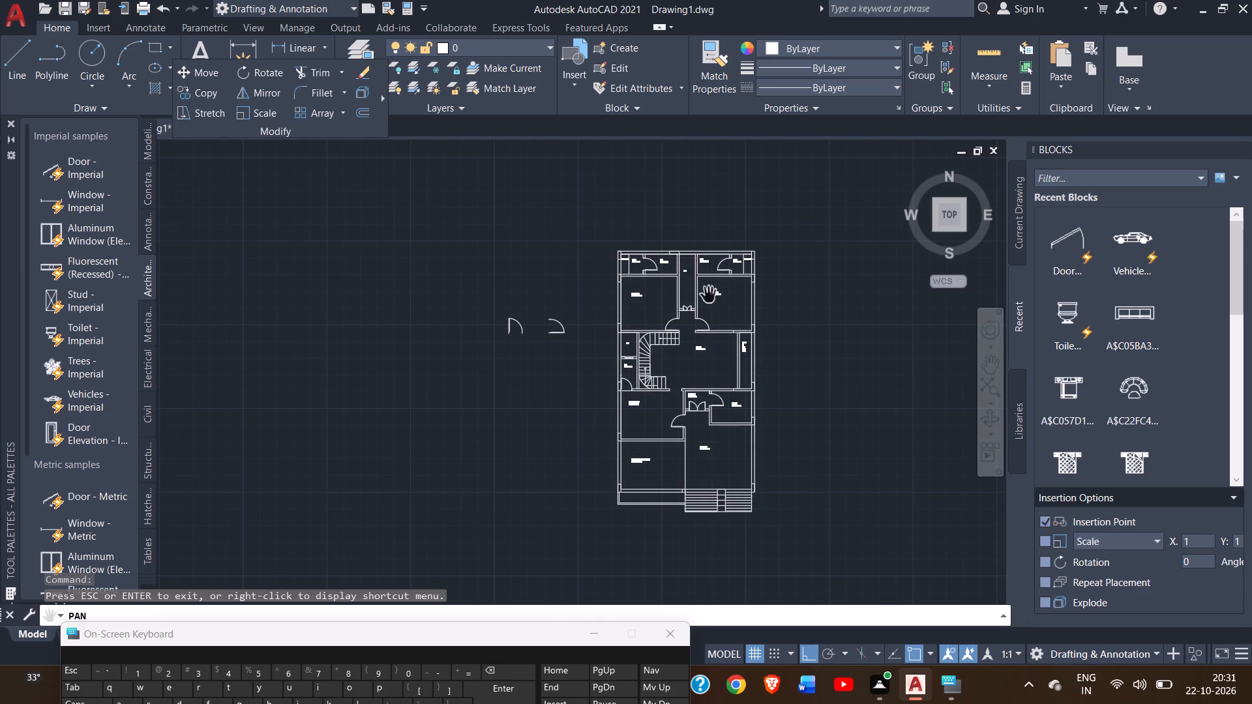
double_click(660, 418)
scroll(660, 418, "up", 2, "ctrl")
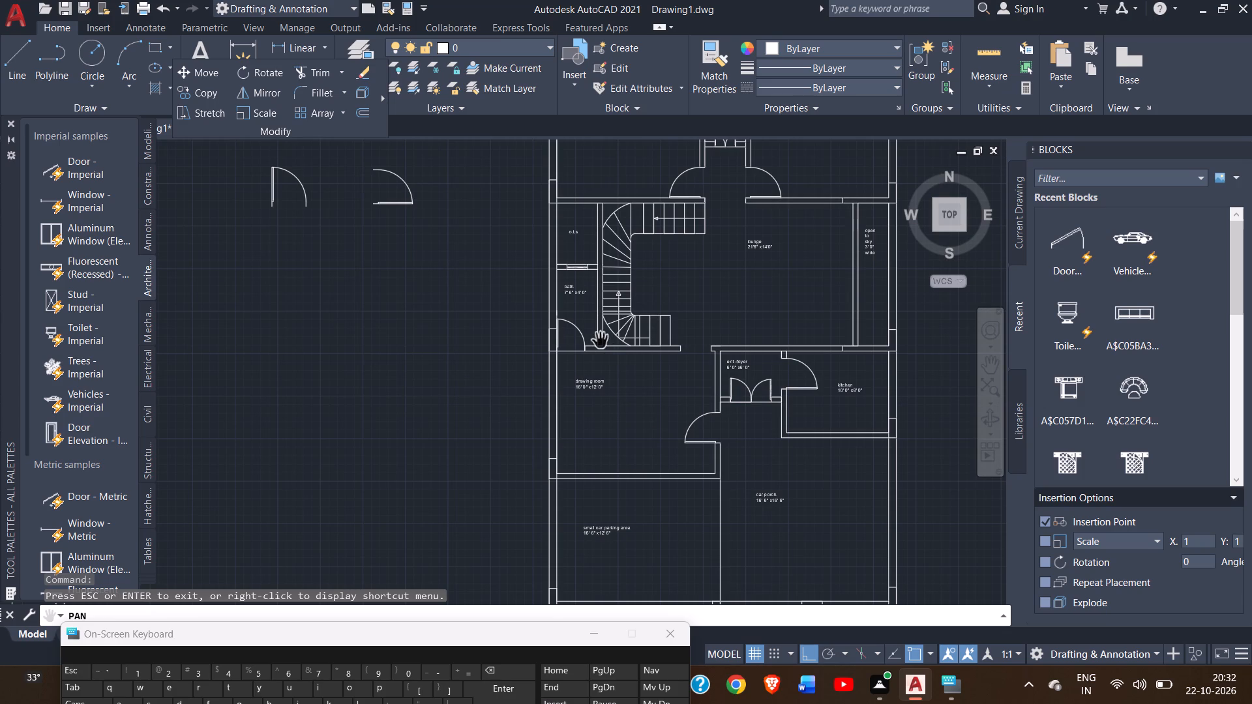
scroll(574, 251, "up", 1, "ctrl")
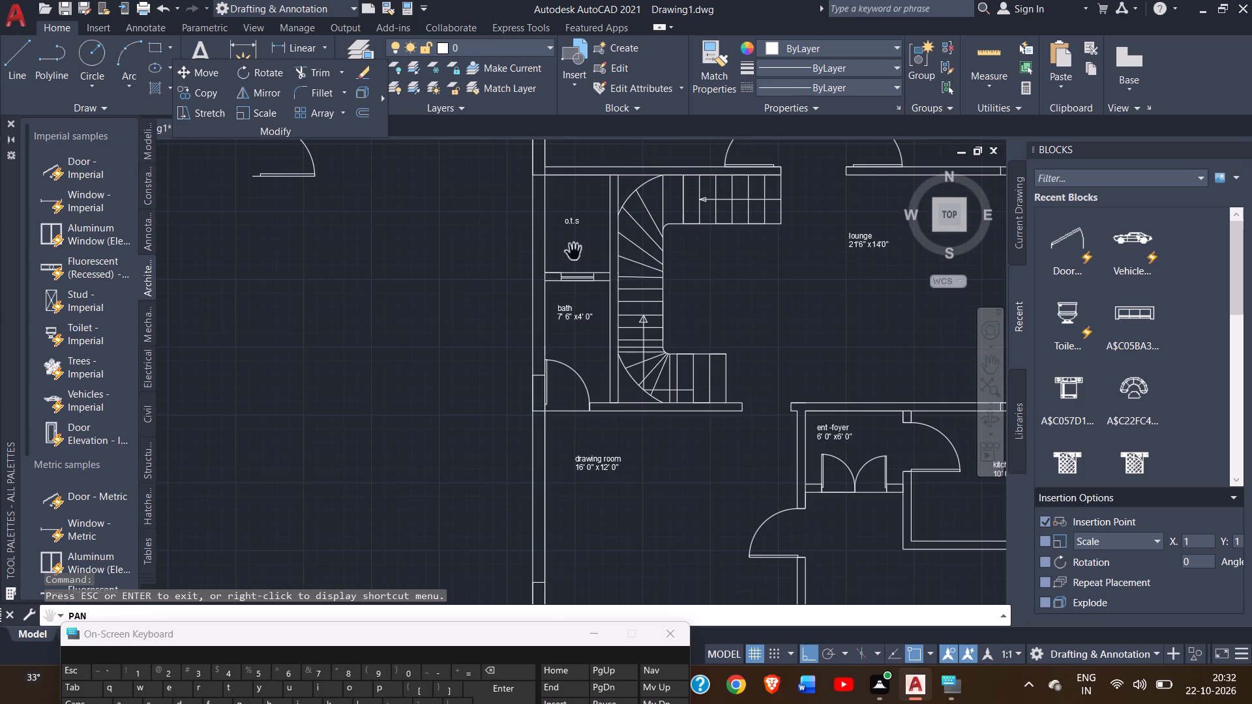
scroll(574, 251, "up", 1, "ctrl")
scroll(574, 251, "down", 2, "ctrl")
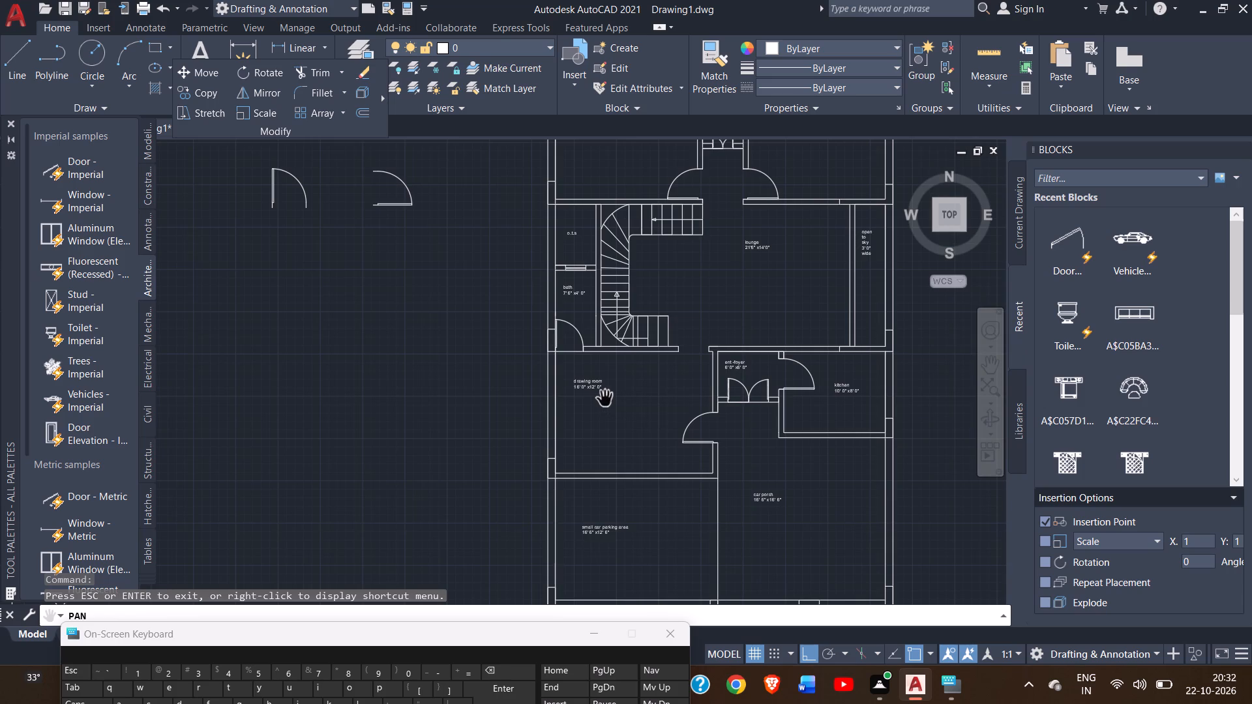
scroll(605, 398, "up", 2, "ctrl")
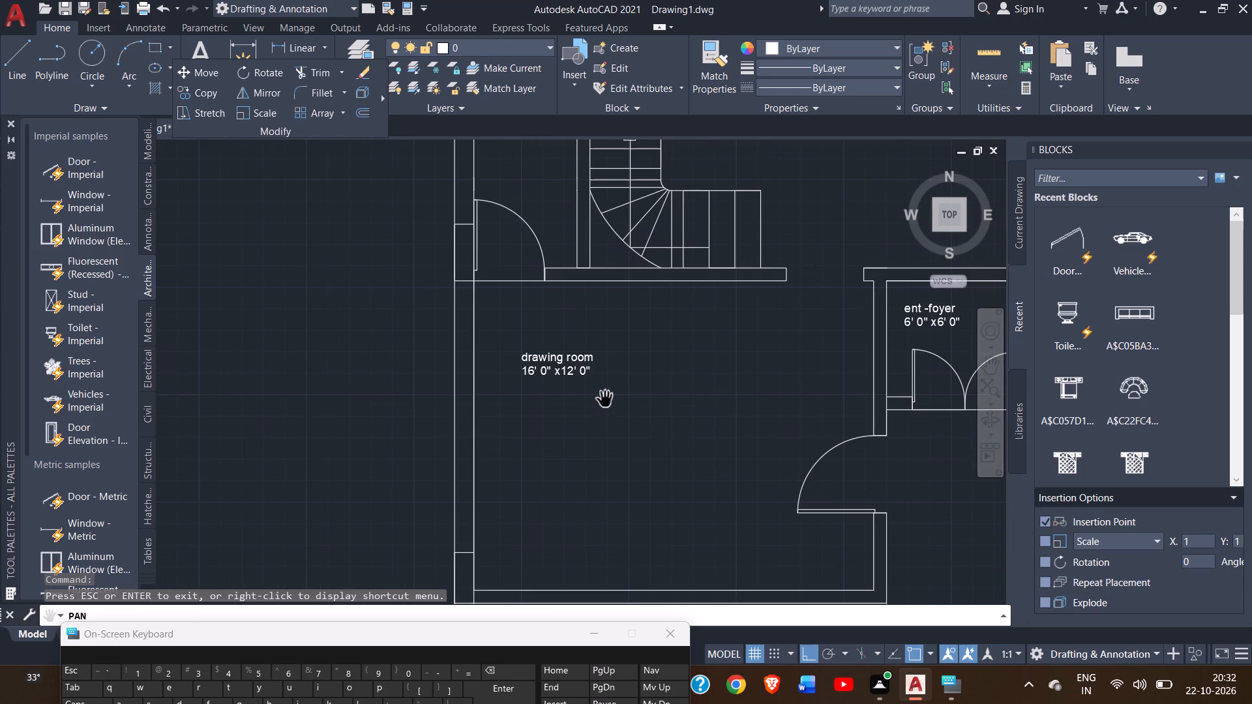
scroll(605, 398, "down", 2, "ctrl")
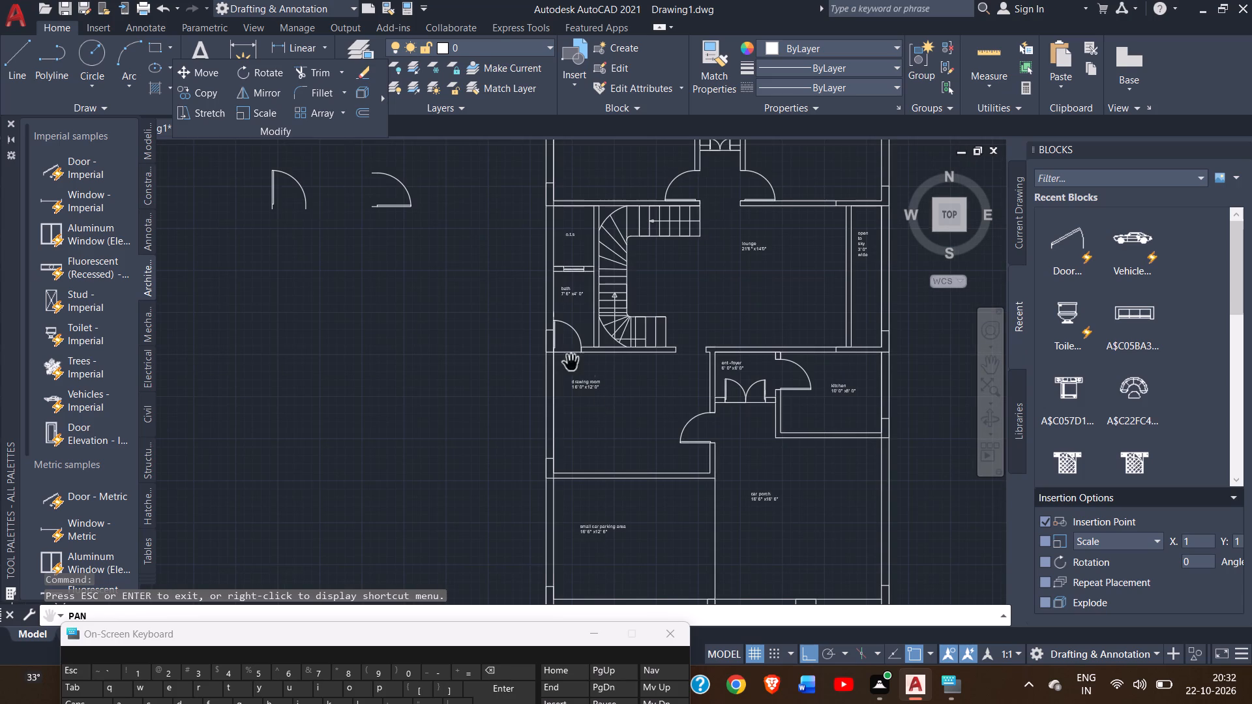
right_click(419, 351)
left_click(437, 359)
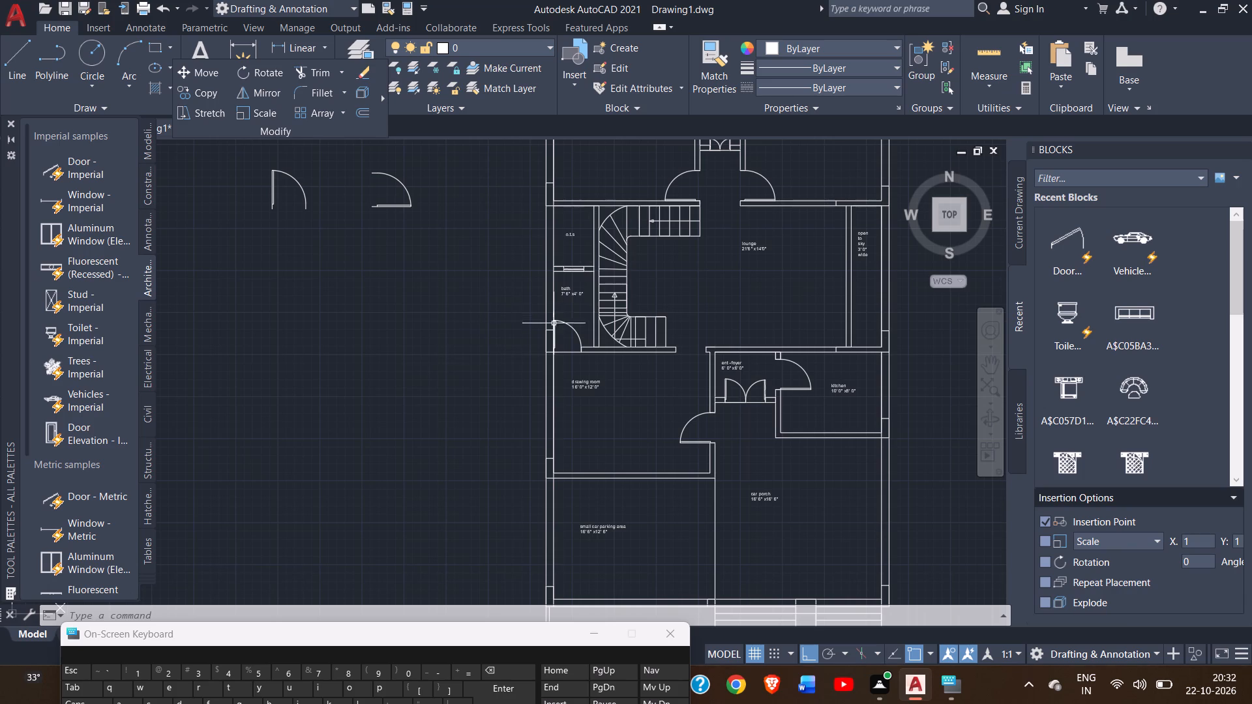
Copy the bath door by its lower hinge corner to the lower end corner of the drawing room wall, at the opening beside the foyer.
left_click(576, 337)
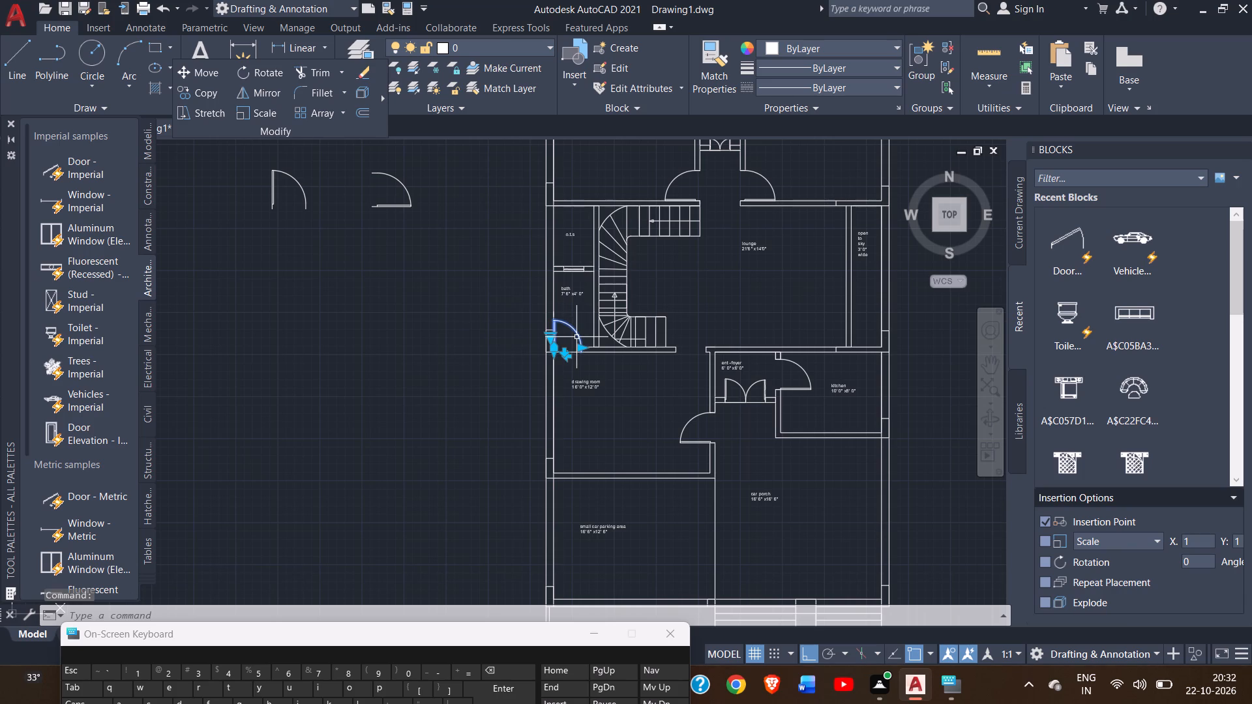
scroll(576, 337, "up", 2, "ctrl")
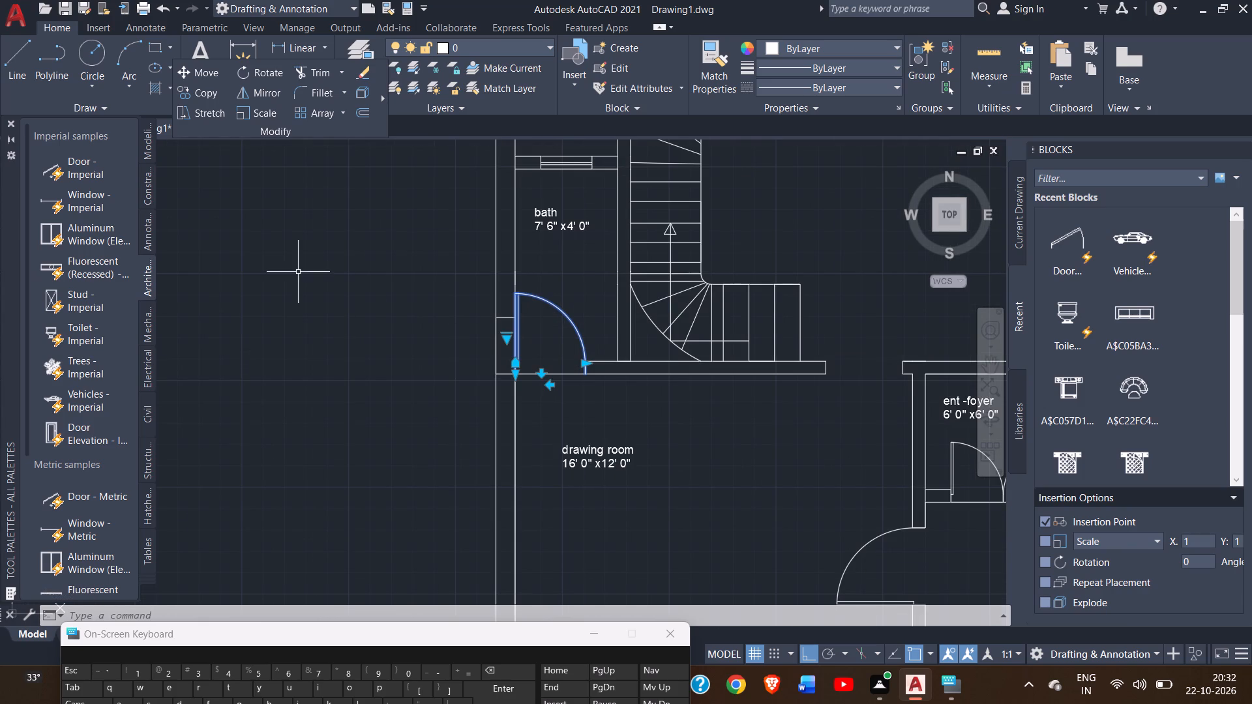
left_click(205, 98)
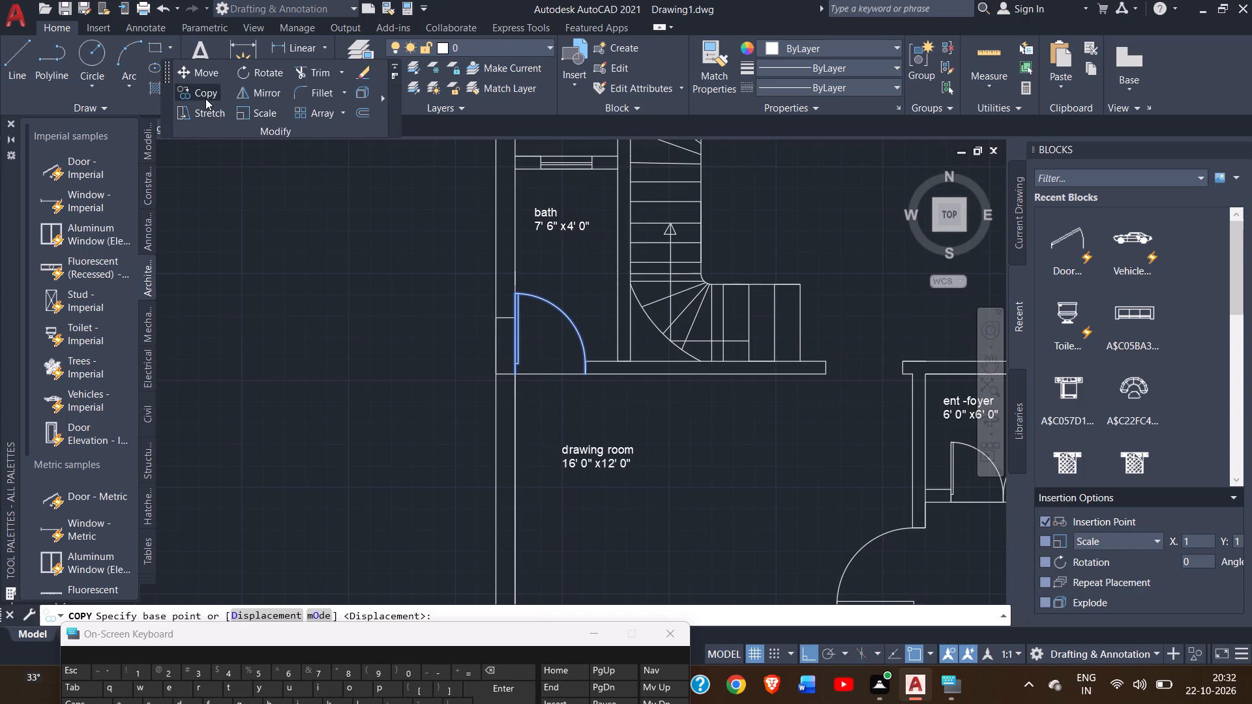
left_click(516, 373)
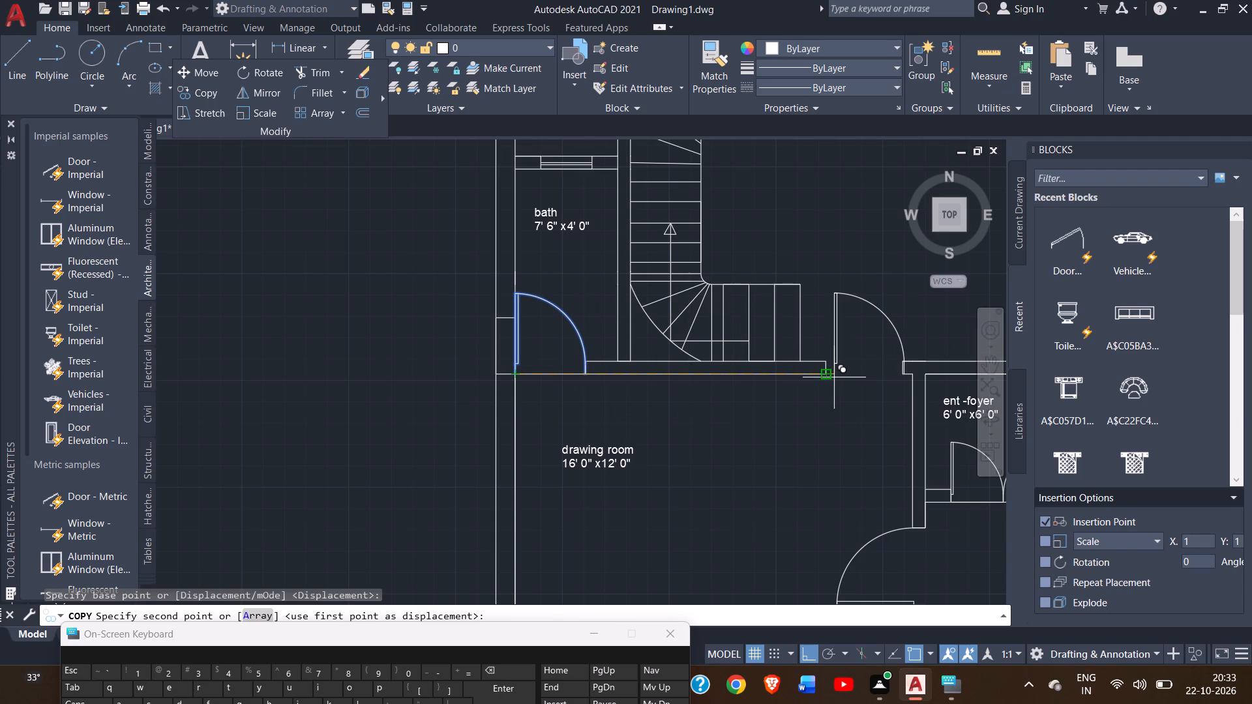
scroll(834, 377, "up", 3, "ctrl")
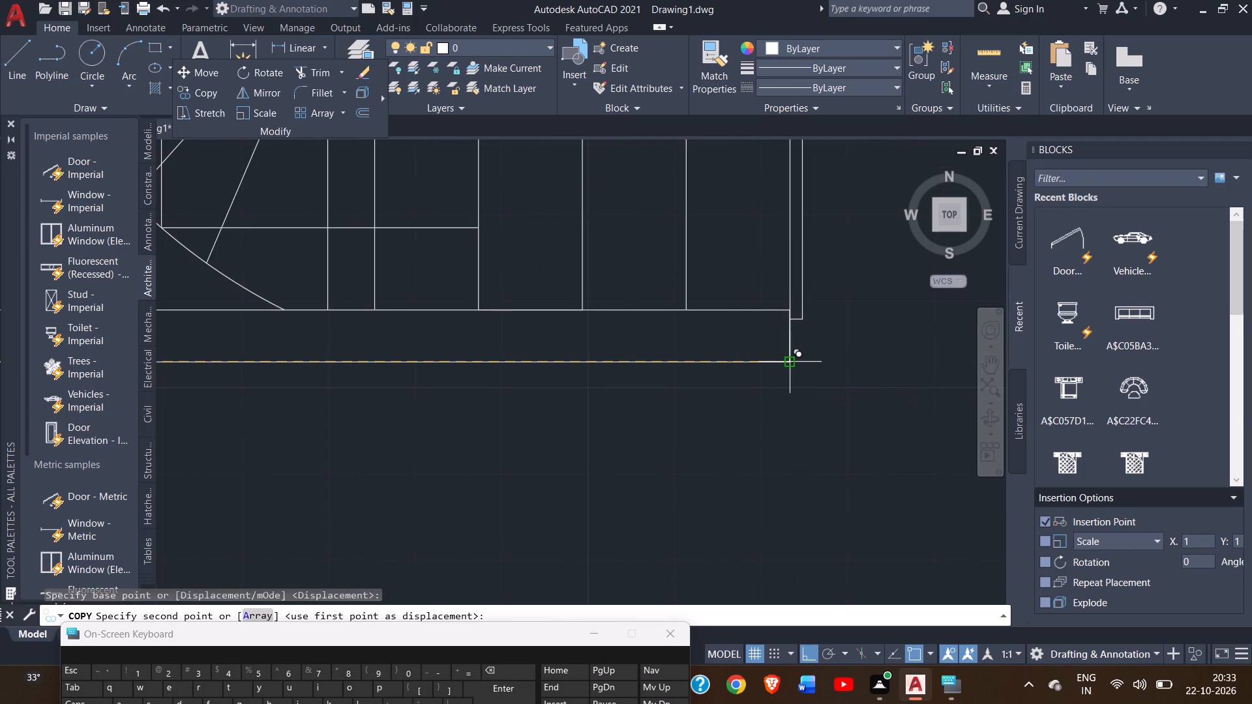
left_click(788, 365)
scroll(788, 365, "down", 2, "ctrl")
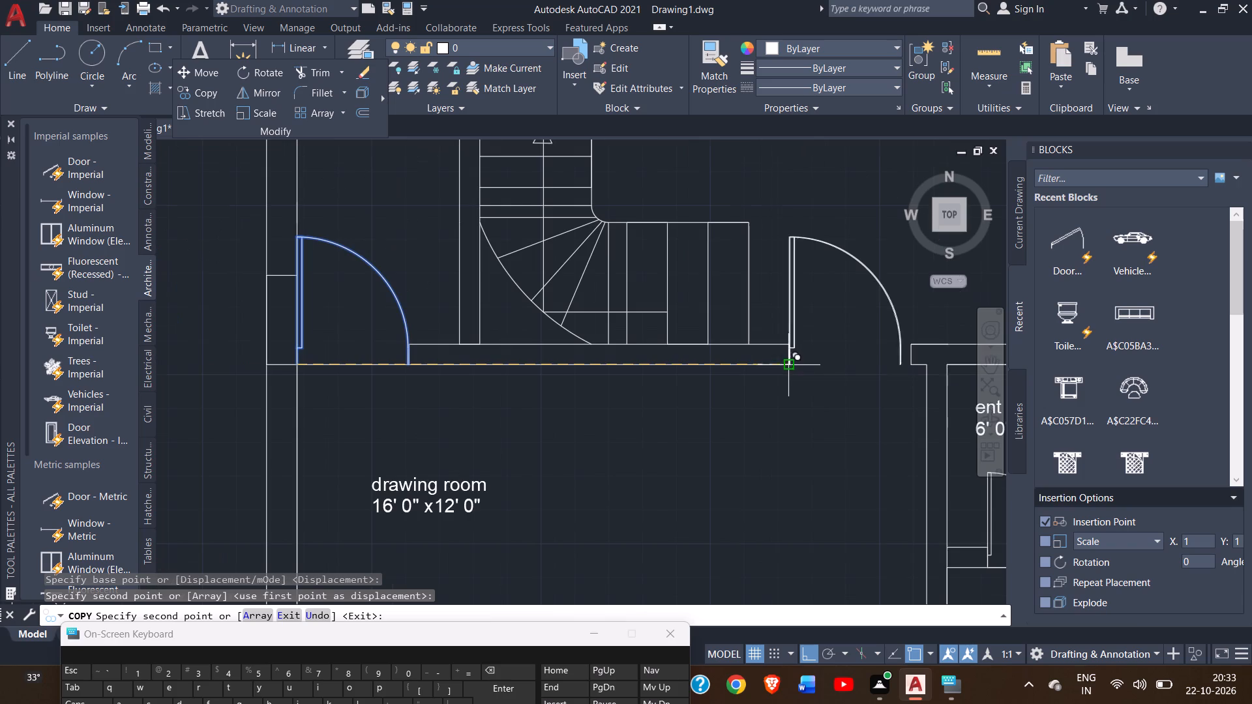
Scale the copied door up from its lower hinge corner until its swing spans the full opening between drawing room and lounge.
right_click(796, 425)
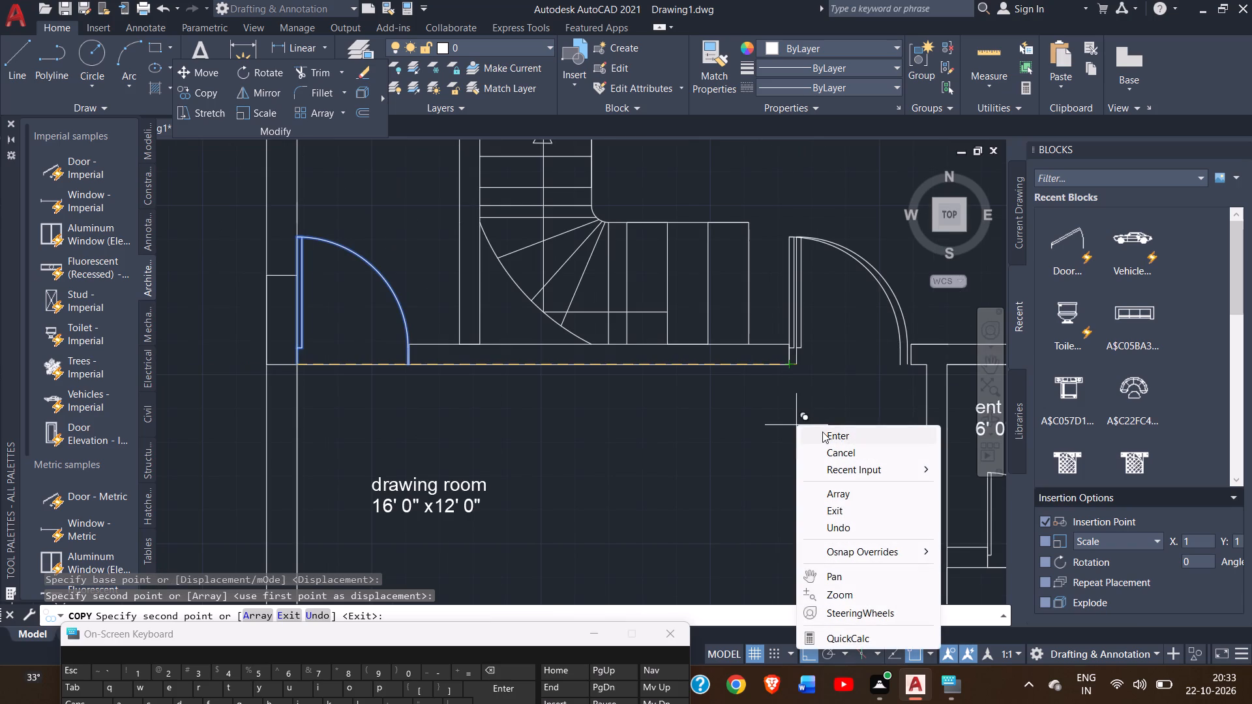
left_click(822, 432)
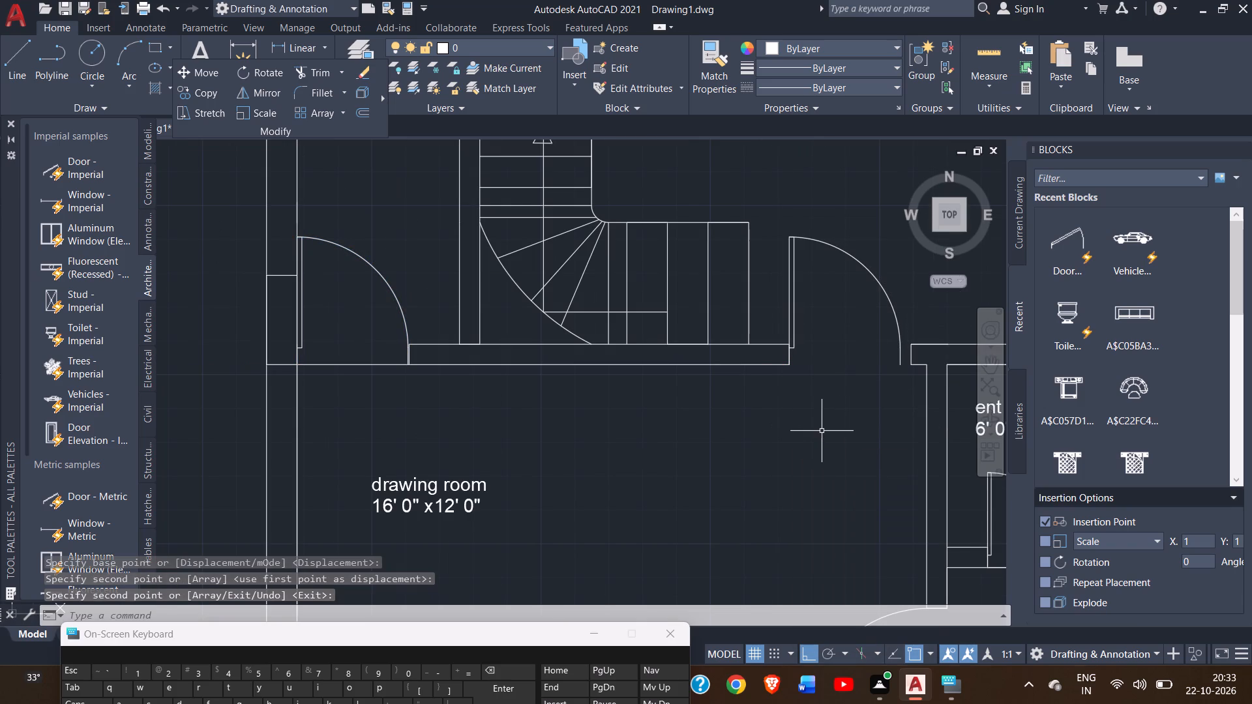
left_click(791, 306)
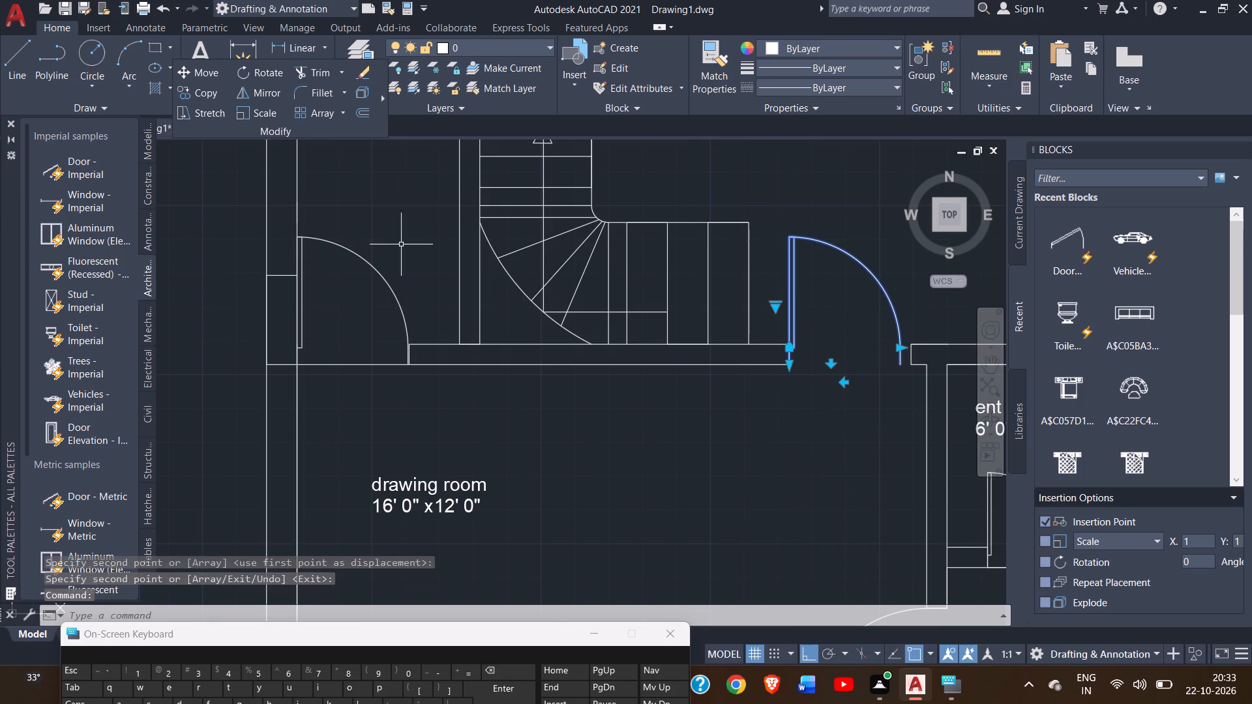
left_click(252, 115)
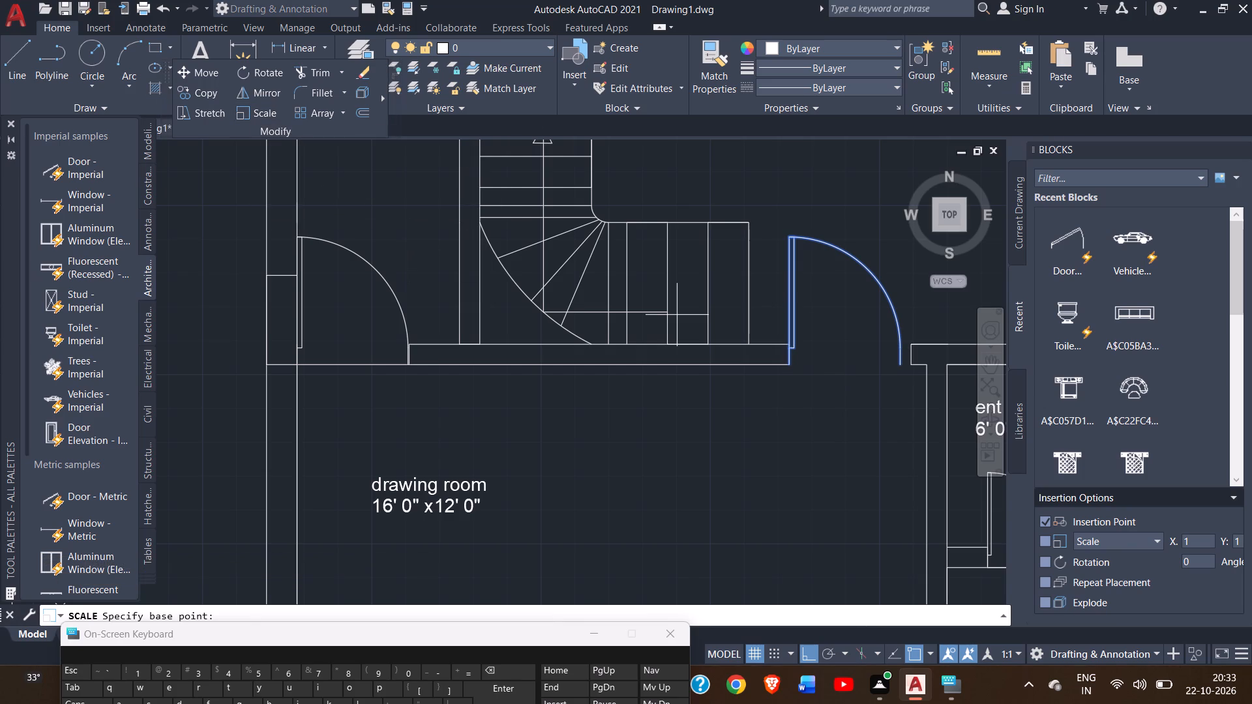
left_click_drag(789, 364, 807, 364)
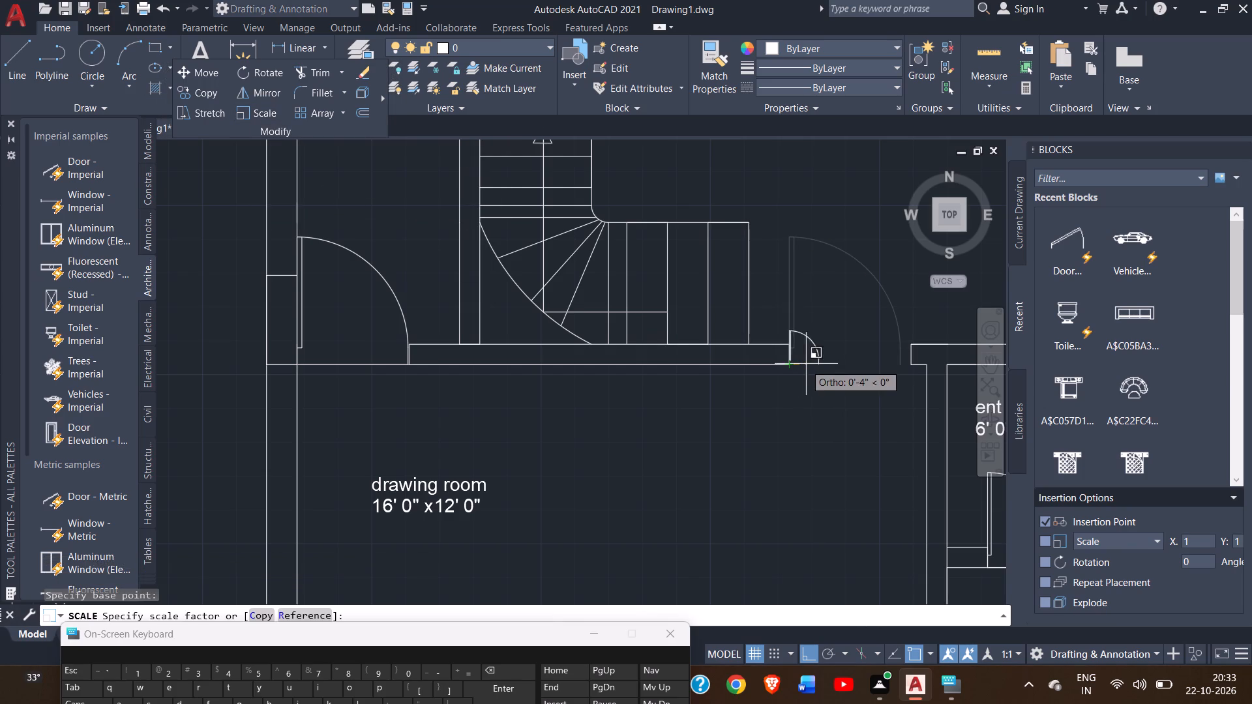
left_click_drag(807, 364, 854, 381)
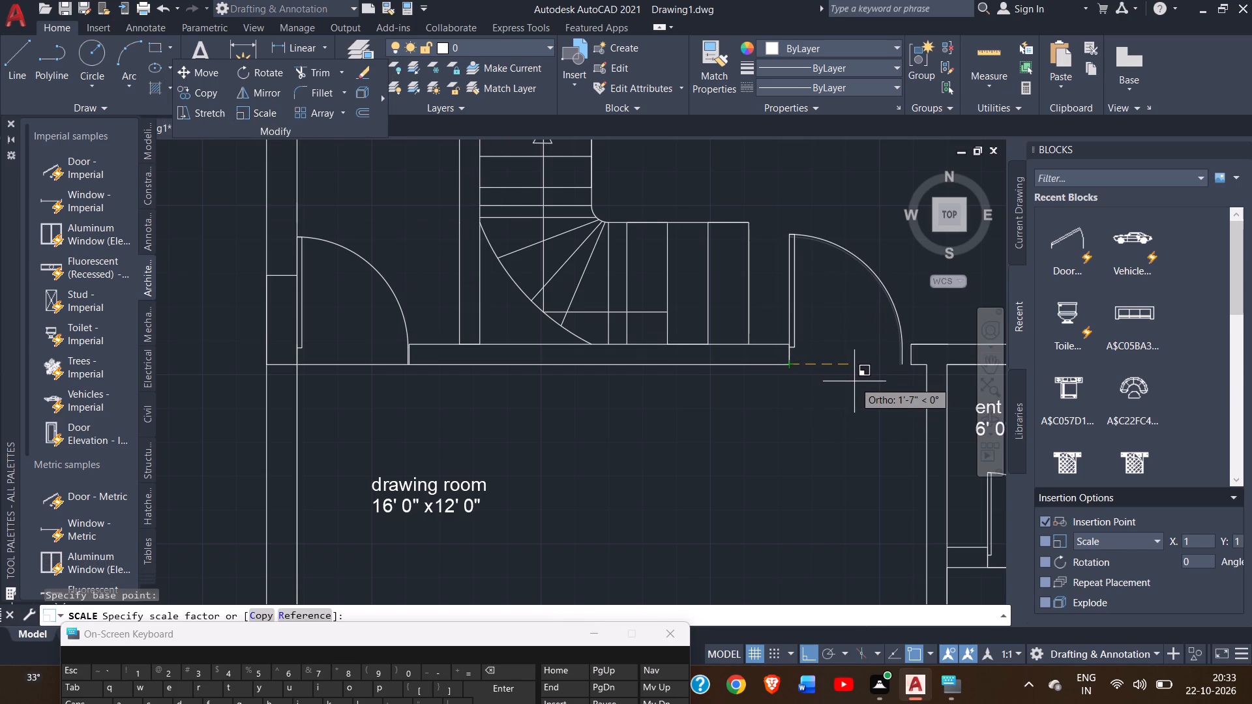
left_click_drag(854, 381, 860, 378)
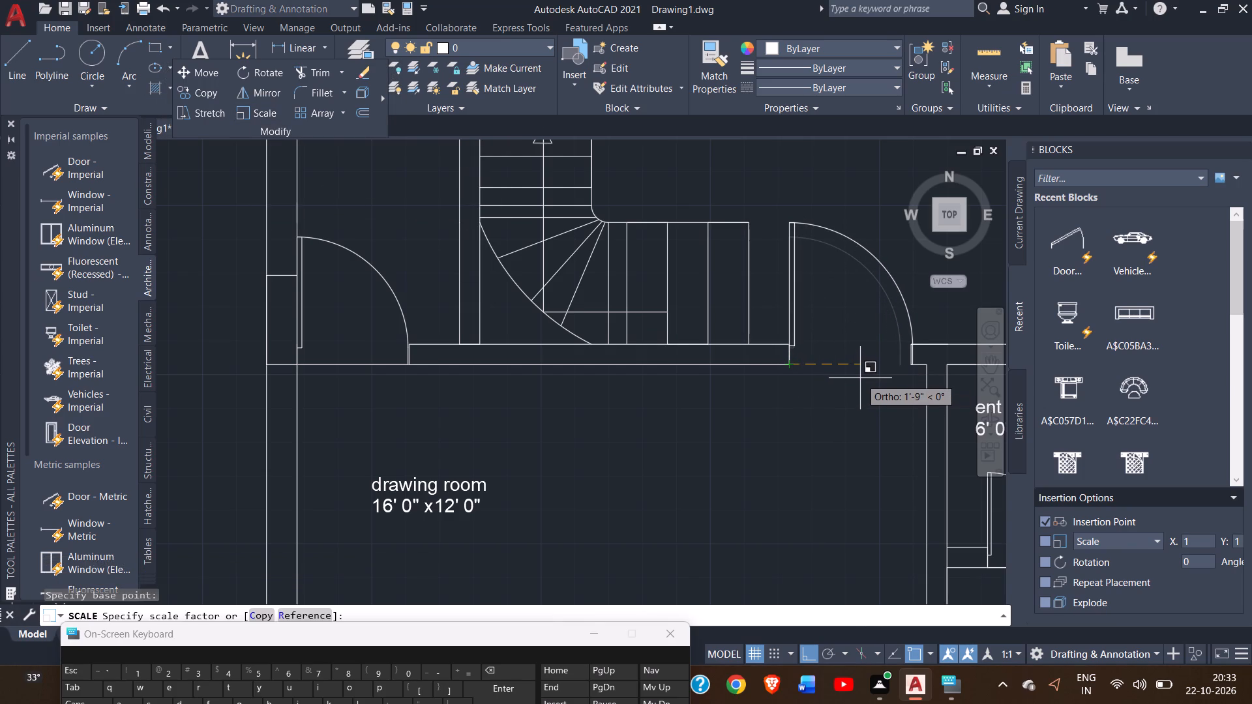
left_click_drag(860, 378, 859, 374)
left_click(859, 374)
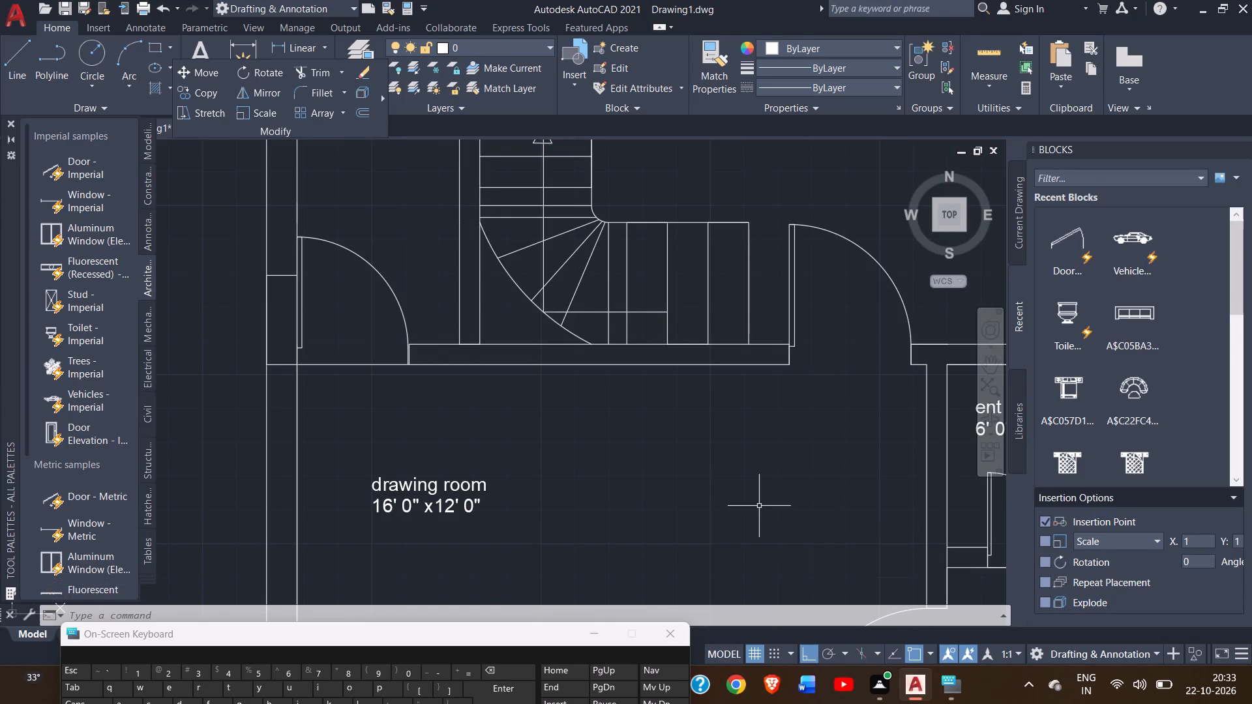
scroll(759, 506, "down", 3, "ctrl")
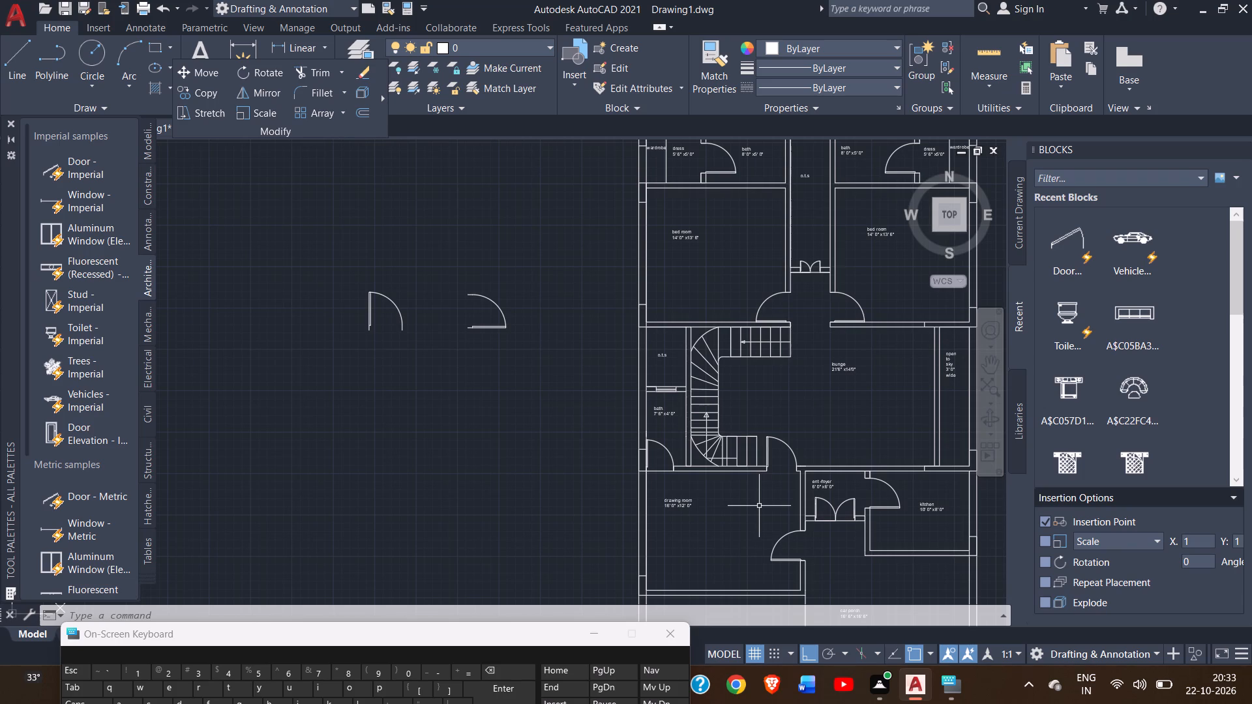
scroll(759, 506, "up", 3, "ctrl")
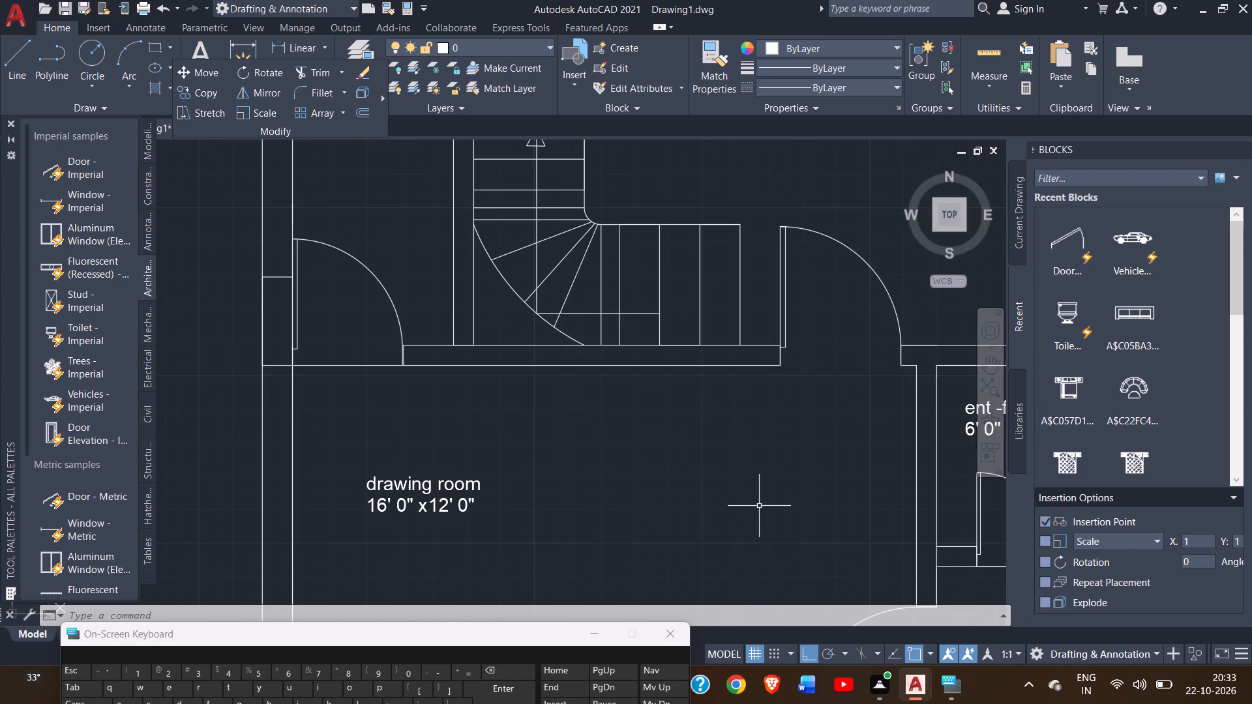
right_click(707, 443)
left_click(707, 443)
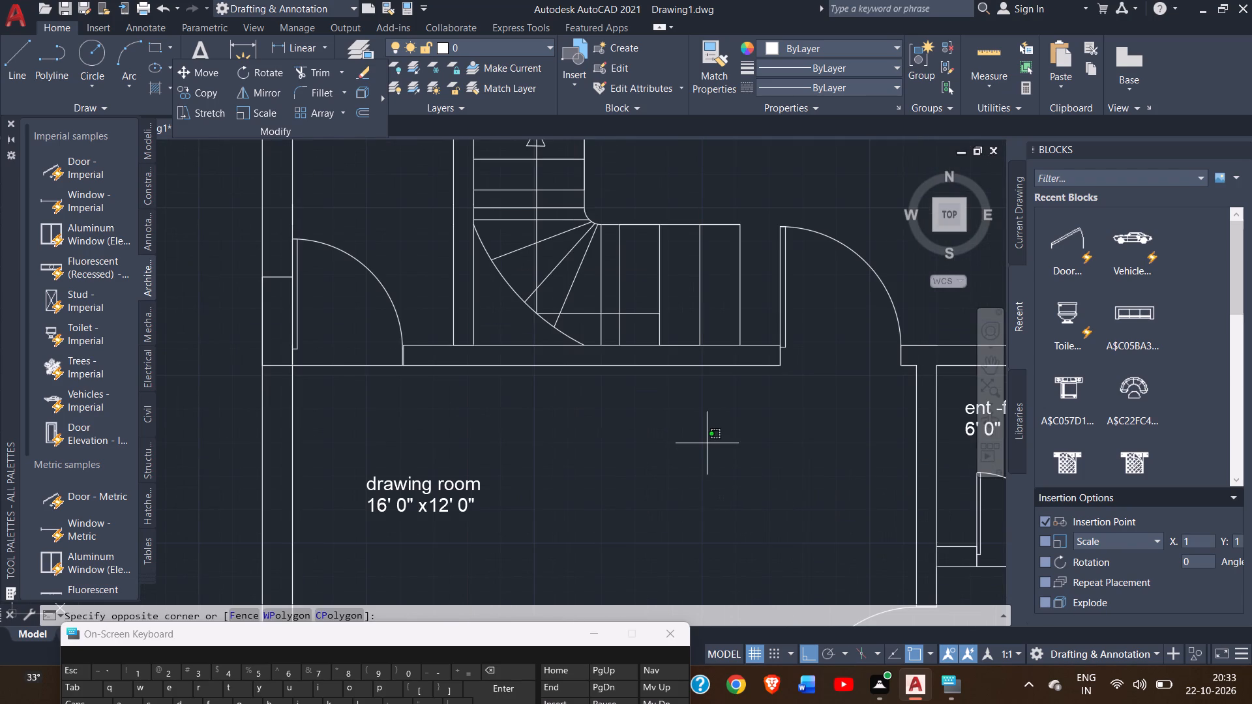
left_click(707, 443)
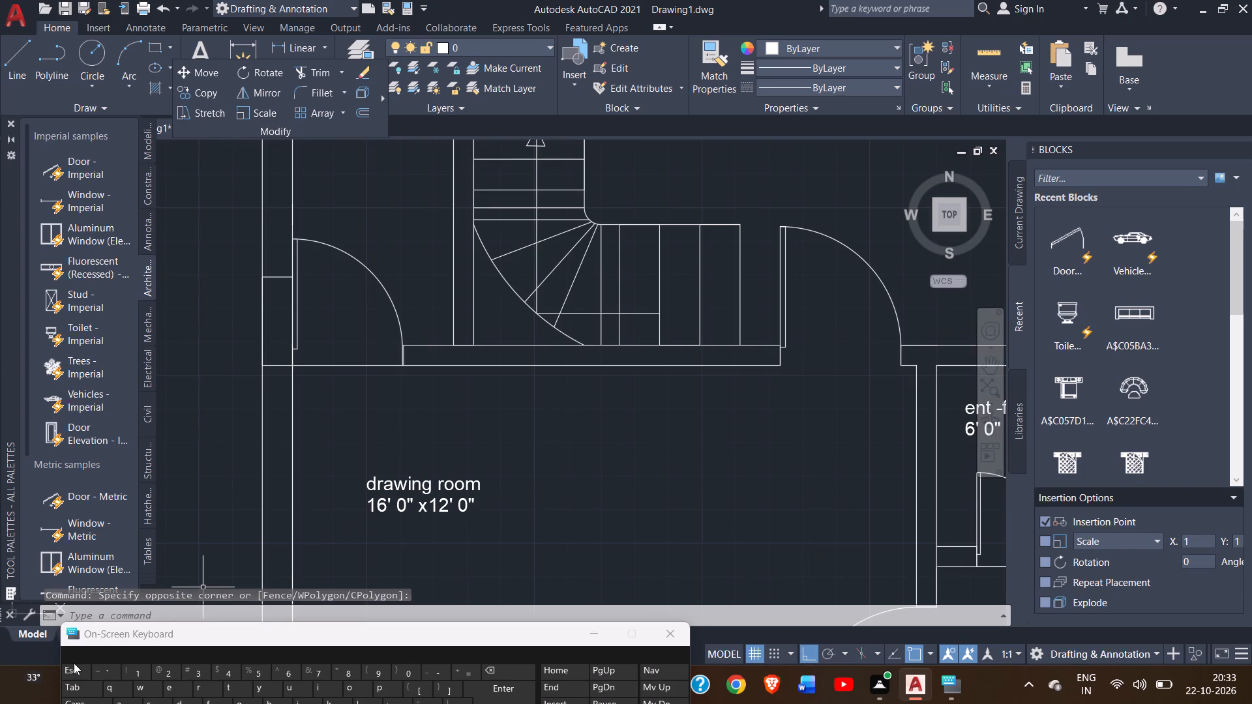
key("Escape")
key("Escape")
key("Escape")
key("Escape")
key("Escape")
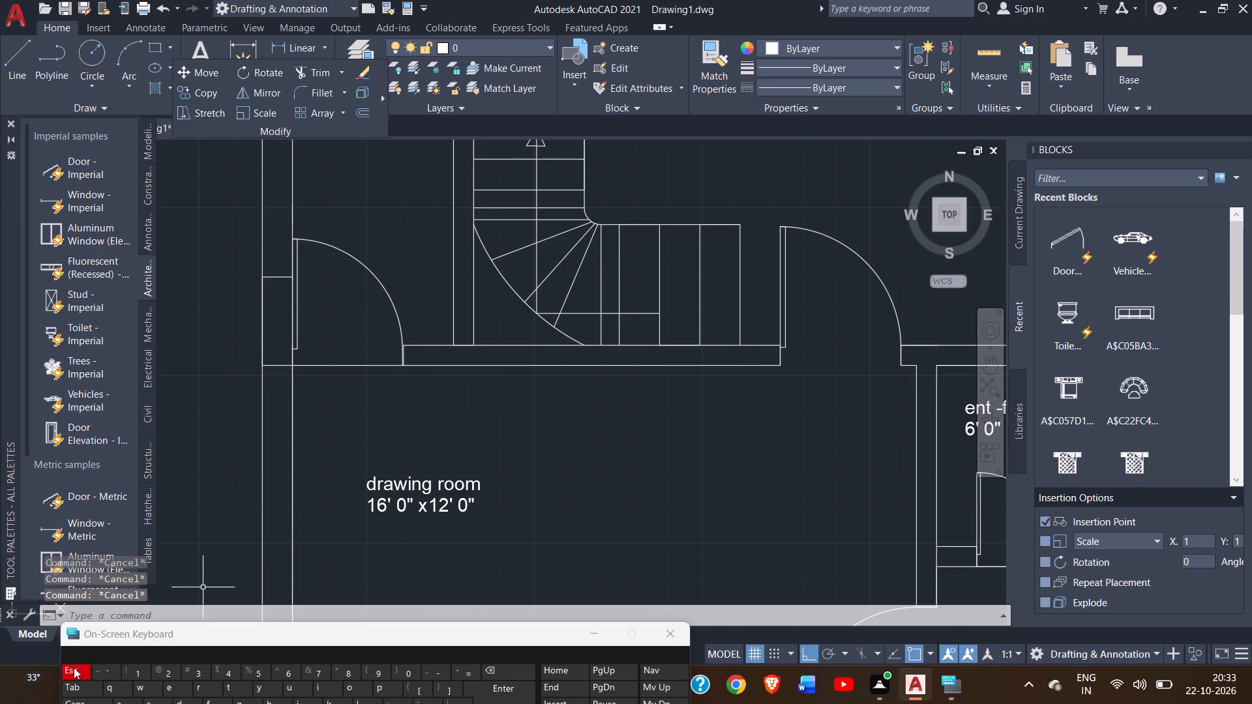
Flip the door at the drawing room's opening to the lounge so that it swings into the drawing room.
left_click(785, 246)
left_click(828, 361)
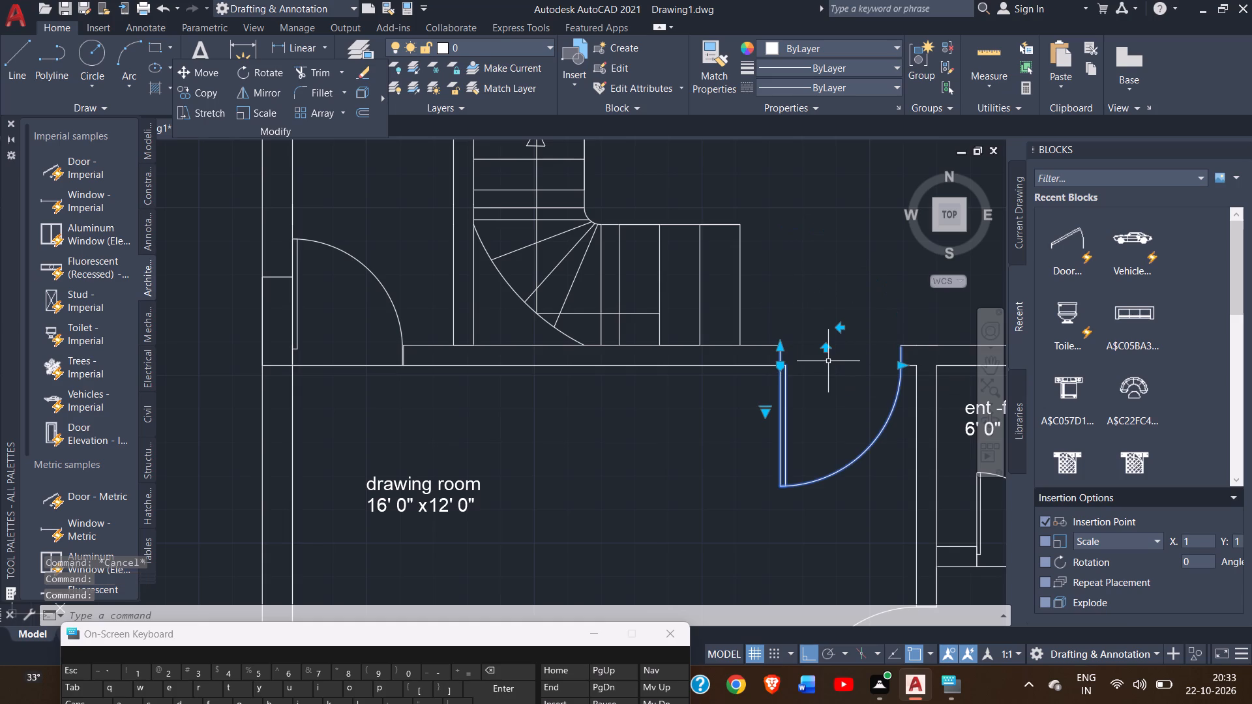
right_click(684, 430)
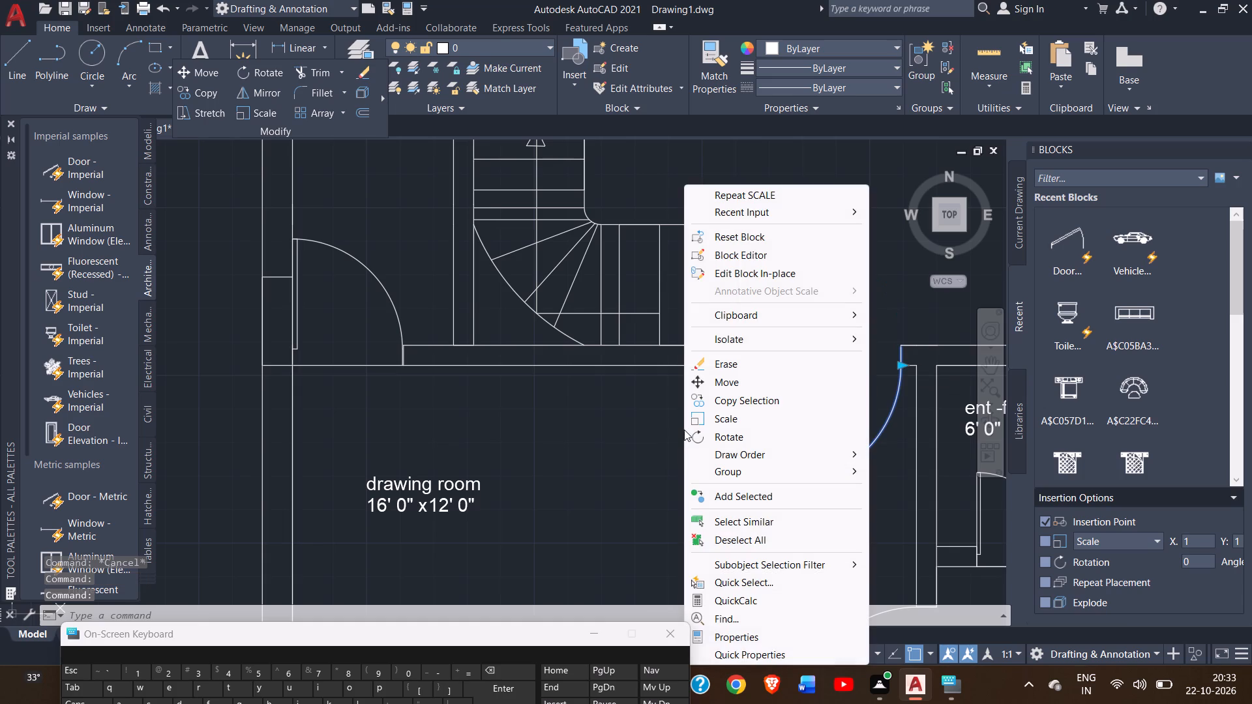
left_click(596, 431)
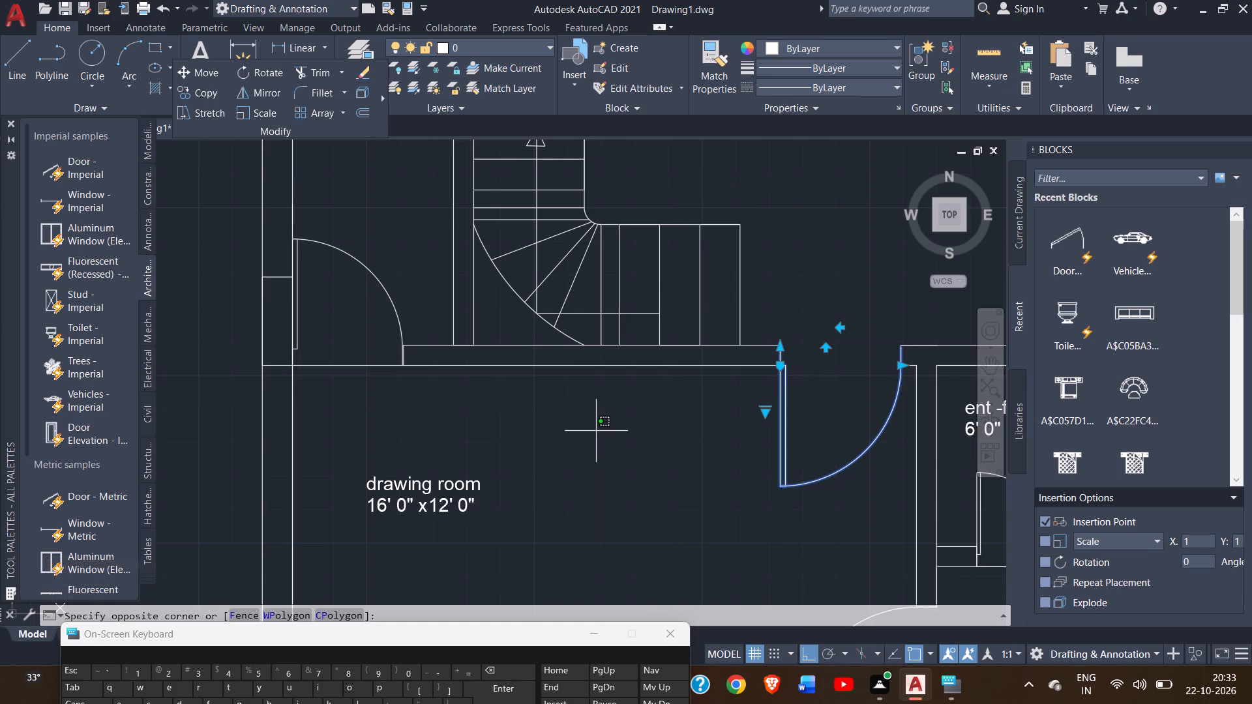
left_click(349, 465)
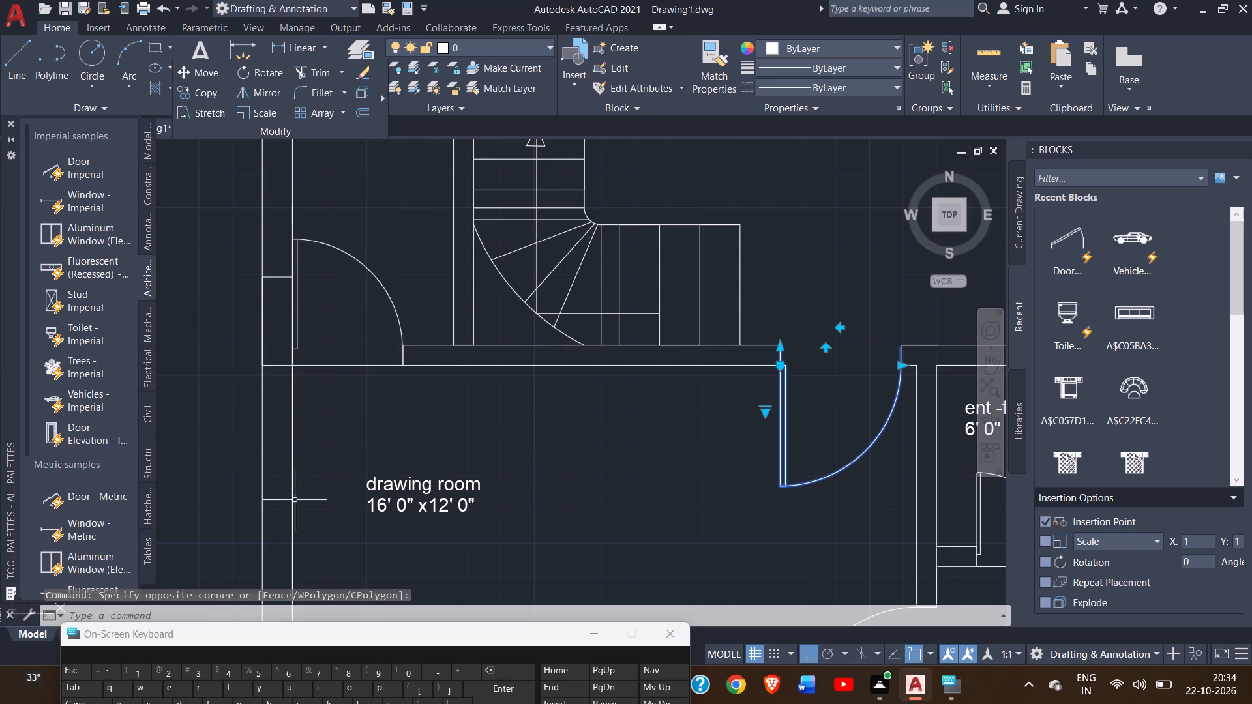
key("Escape")
key("Escape")
key("Escape")
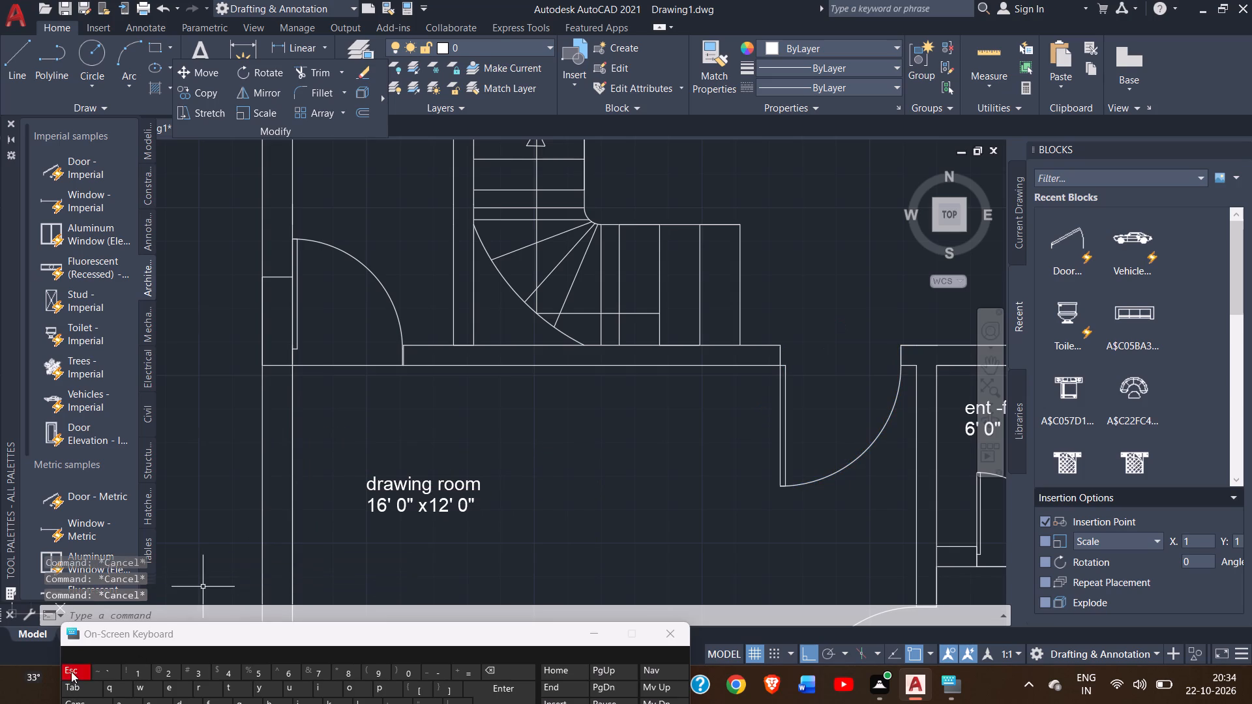
key("Escape")
Examine the floor plan around the lounge and the open-to-sky strip along the east wall.
scroll(663, 349, "down", 2, "ctrl")
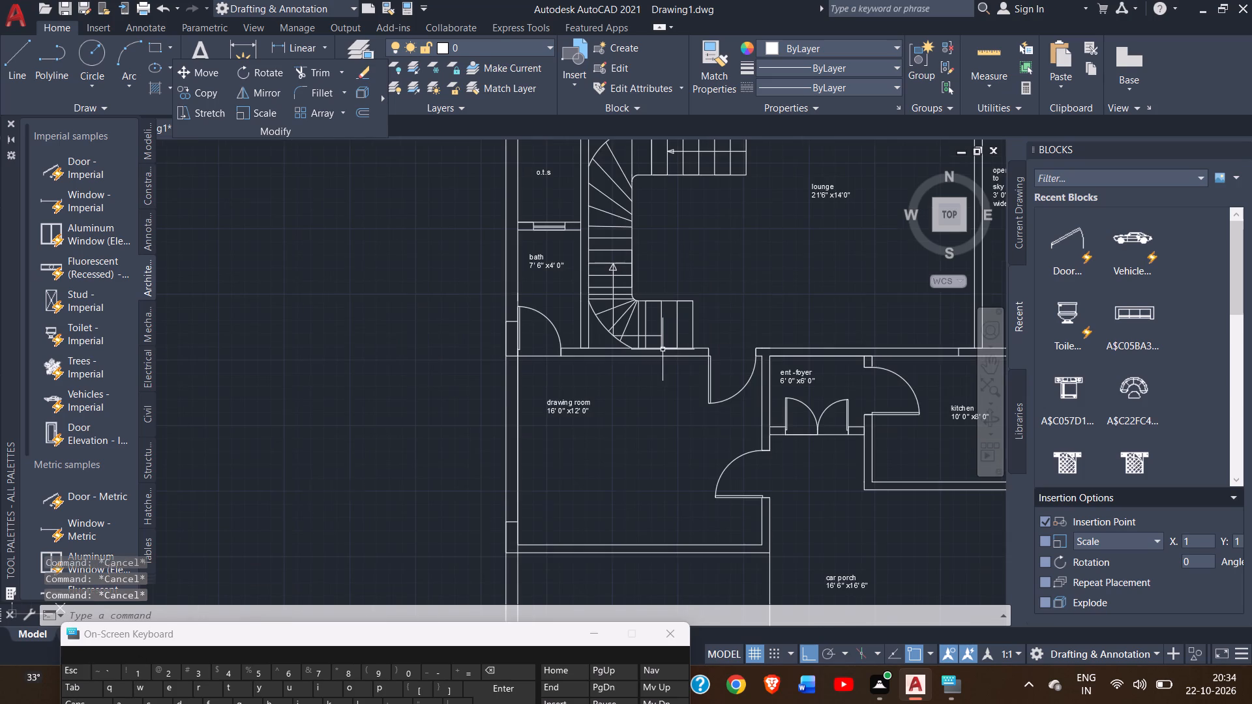
scroll(663, 349, "down", 2, "ctrl")
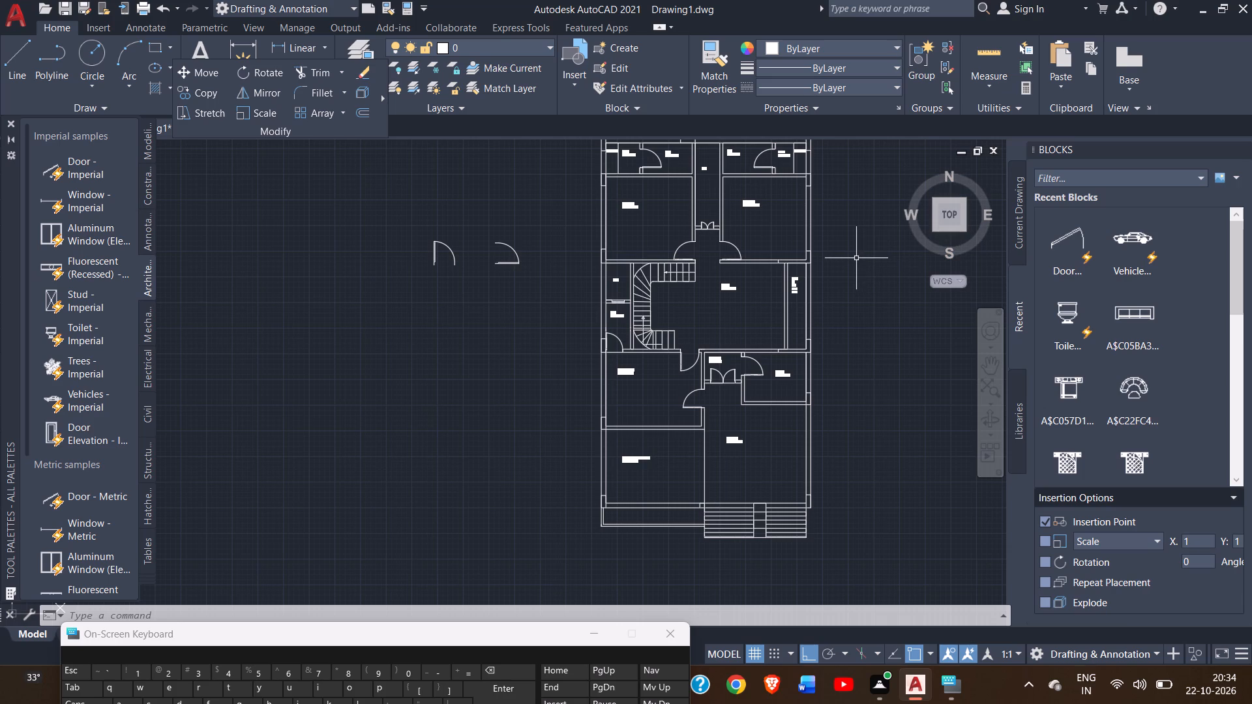
scroll(753, 233, "up", 2, "ctrl")
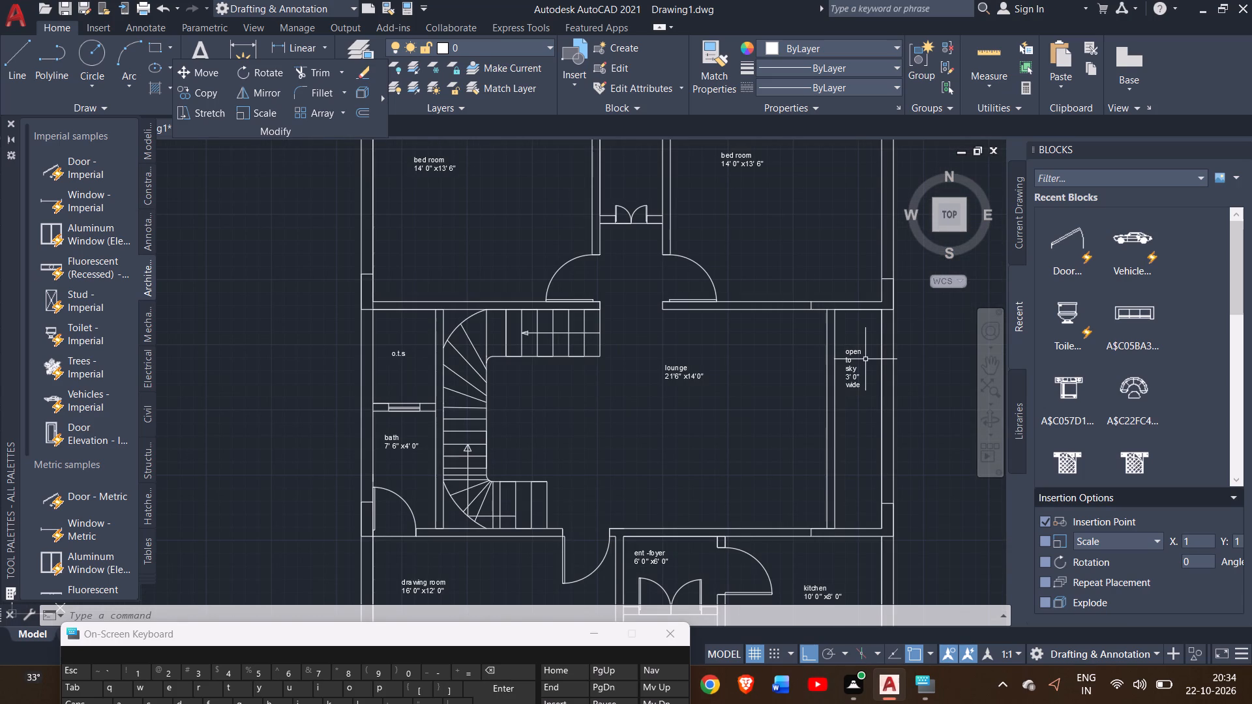
scroll(865, 359, "right", 2)
scroll(865, 359, "up", 3, "ctrl")
scroll(865, 359, "down", 2, "ctrl")
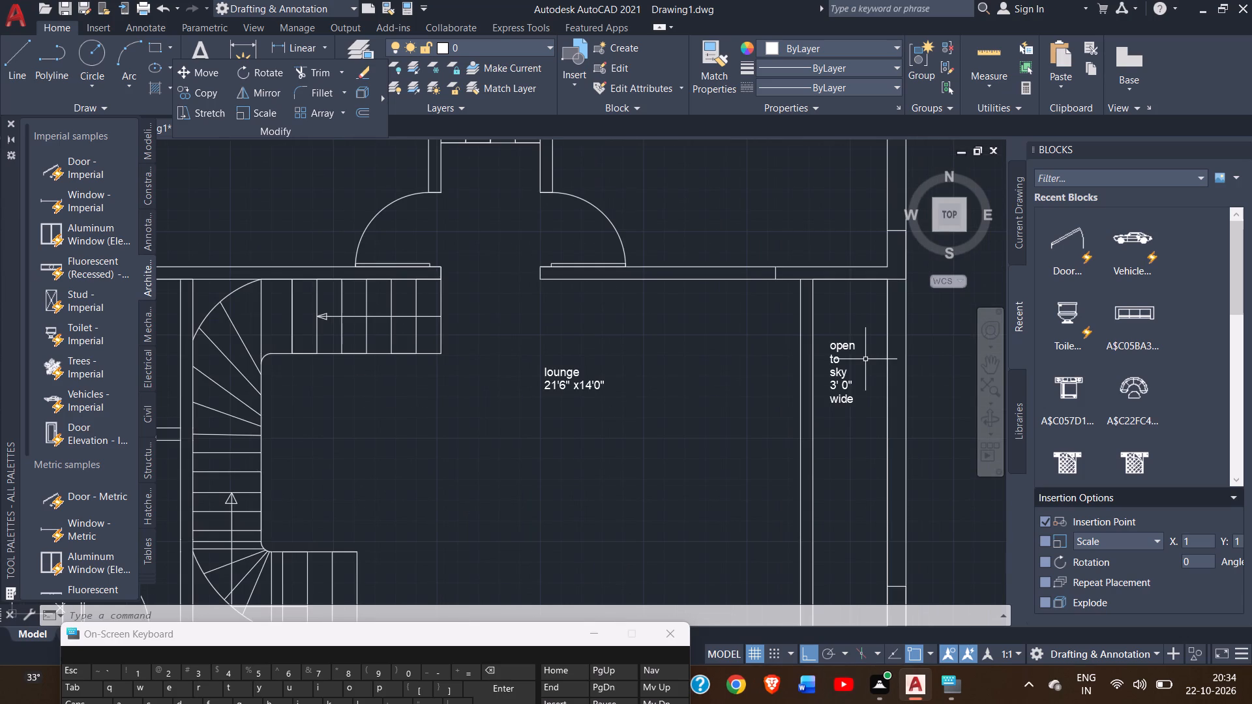
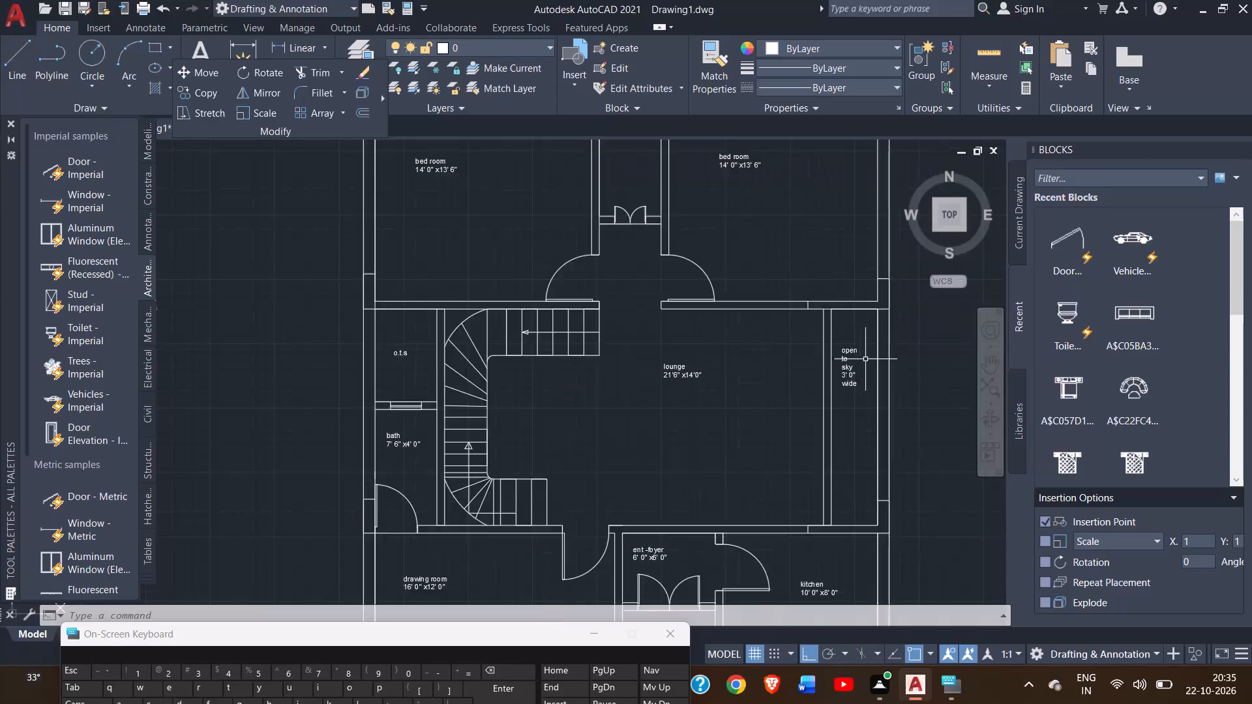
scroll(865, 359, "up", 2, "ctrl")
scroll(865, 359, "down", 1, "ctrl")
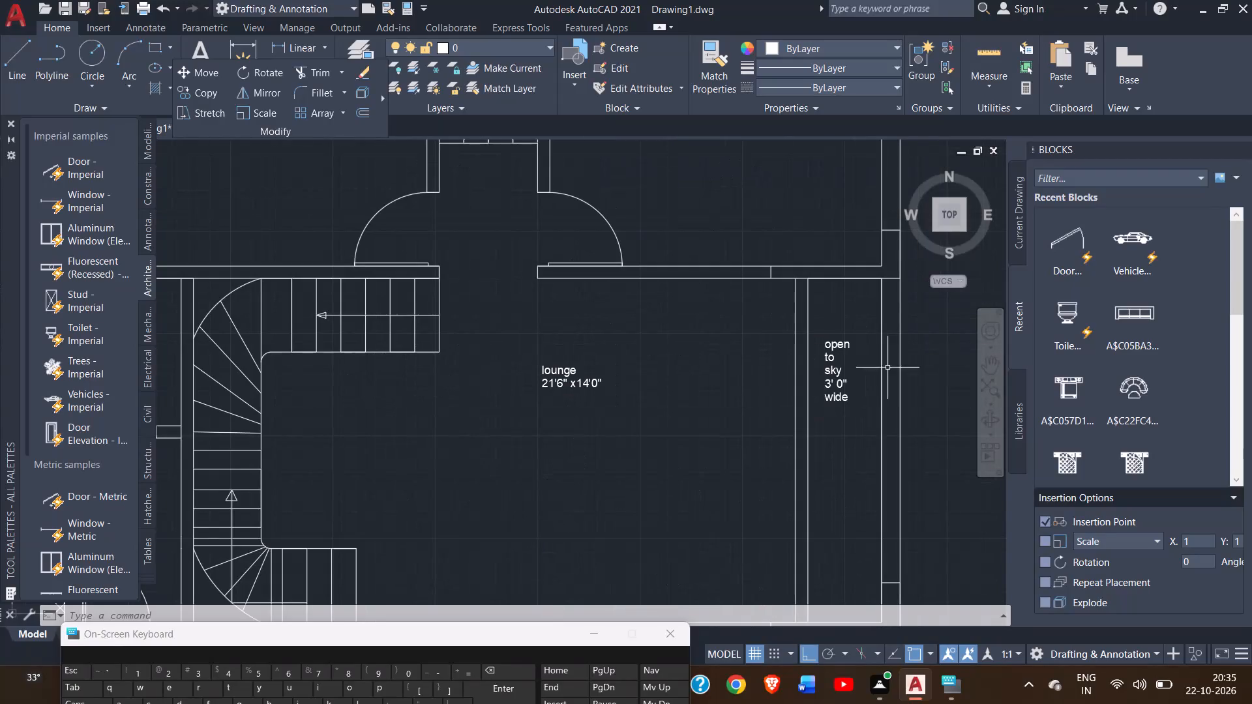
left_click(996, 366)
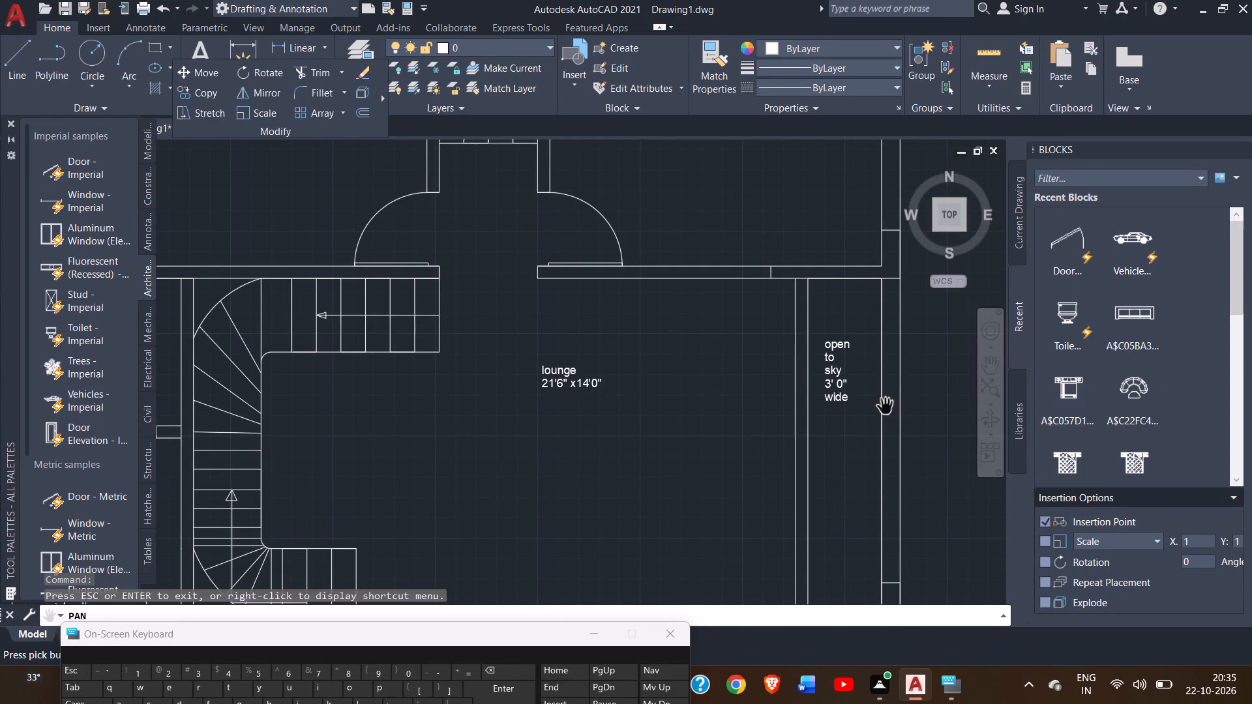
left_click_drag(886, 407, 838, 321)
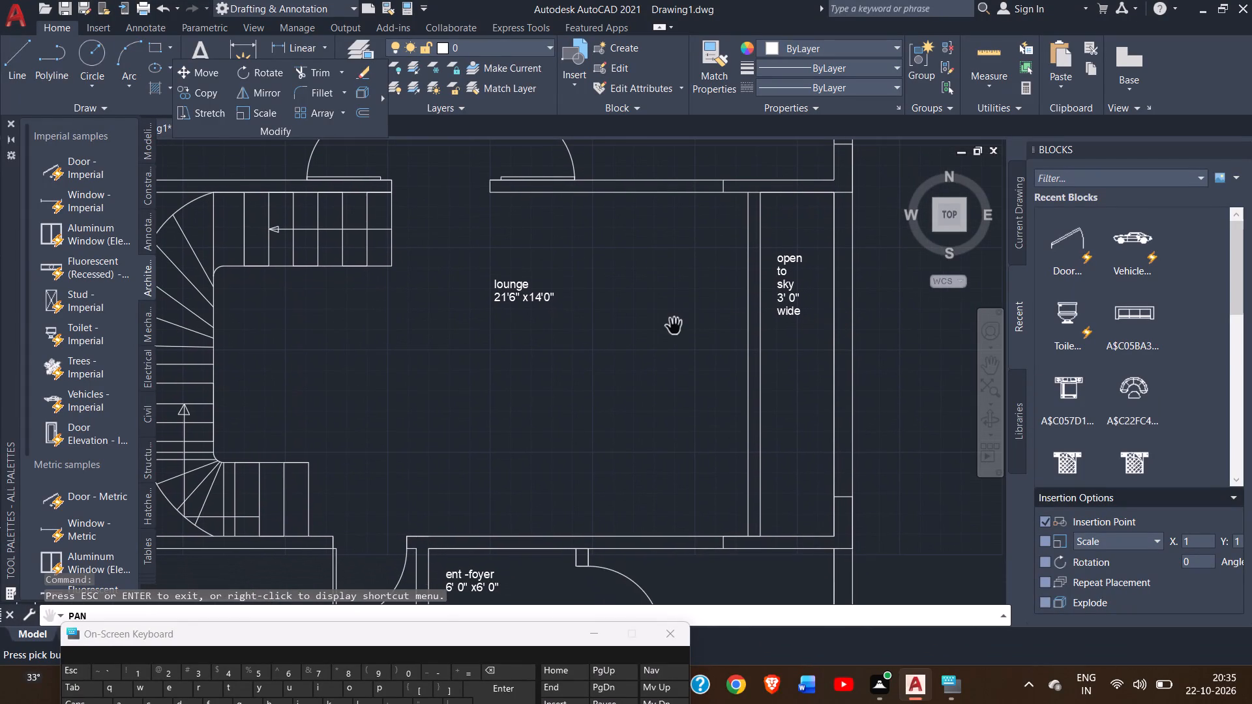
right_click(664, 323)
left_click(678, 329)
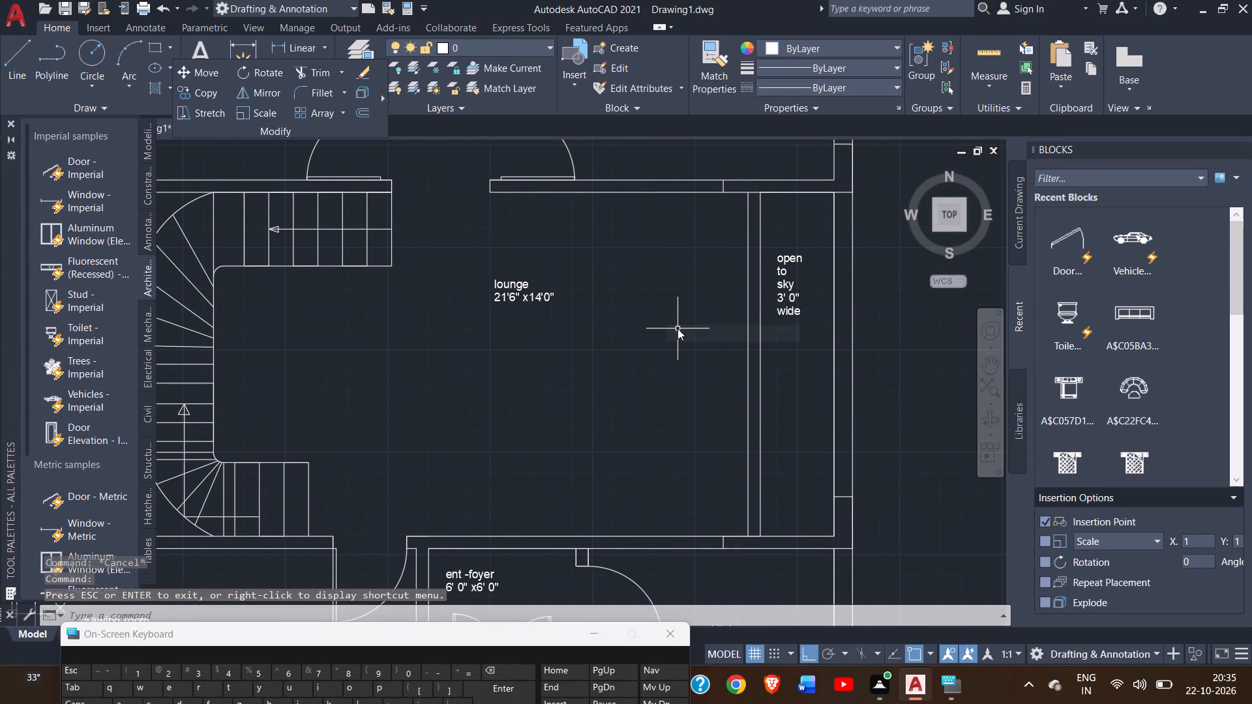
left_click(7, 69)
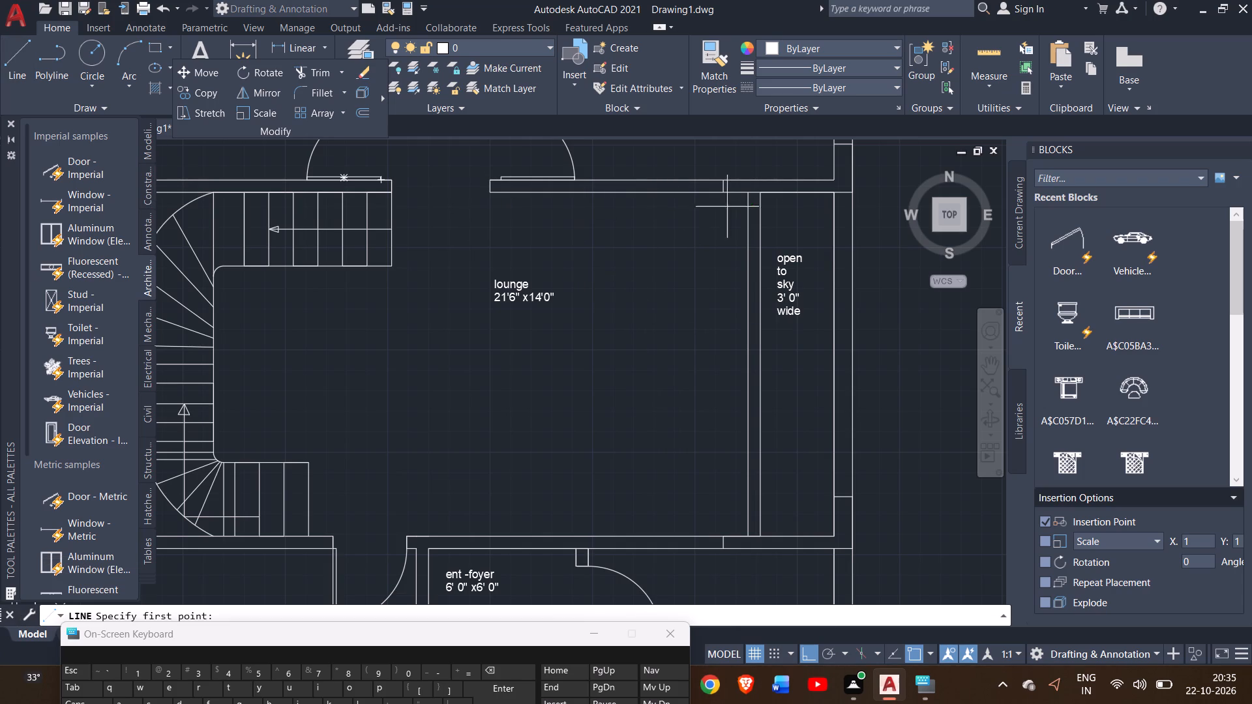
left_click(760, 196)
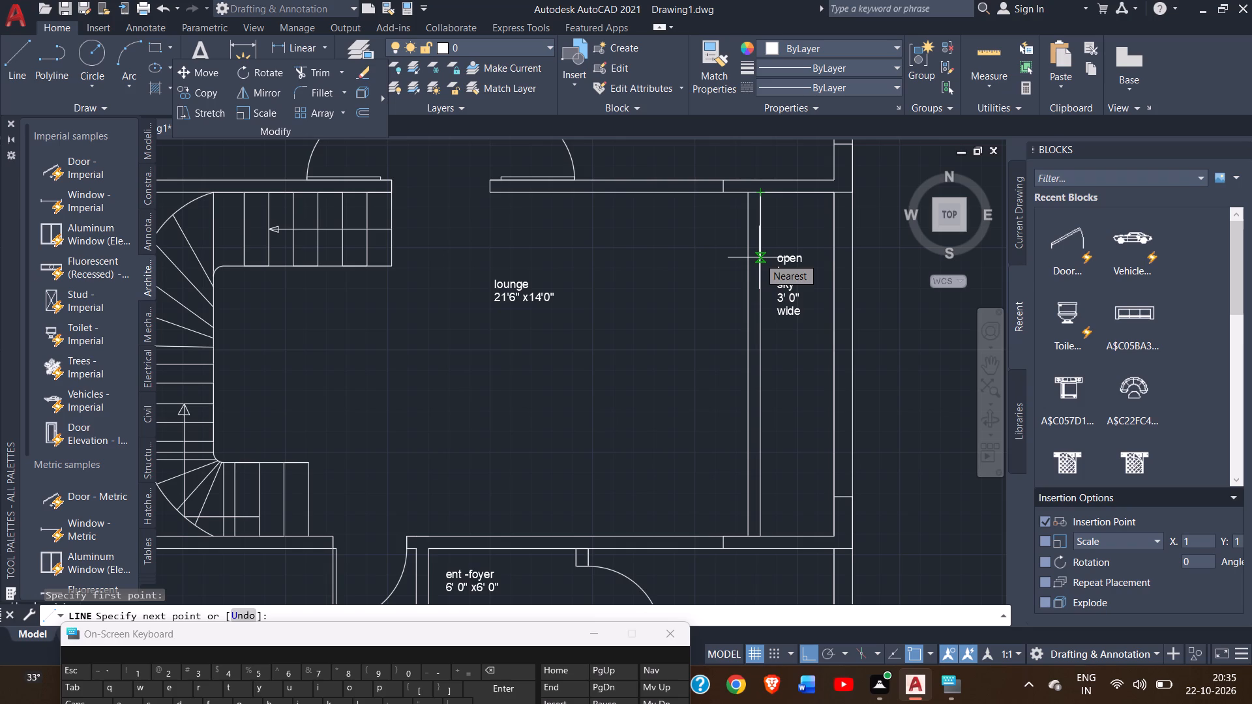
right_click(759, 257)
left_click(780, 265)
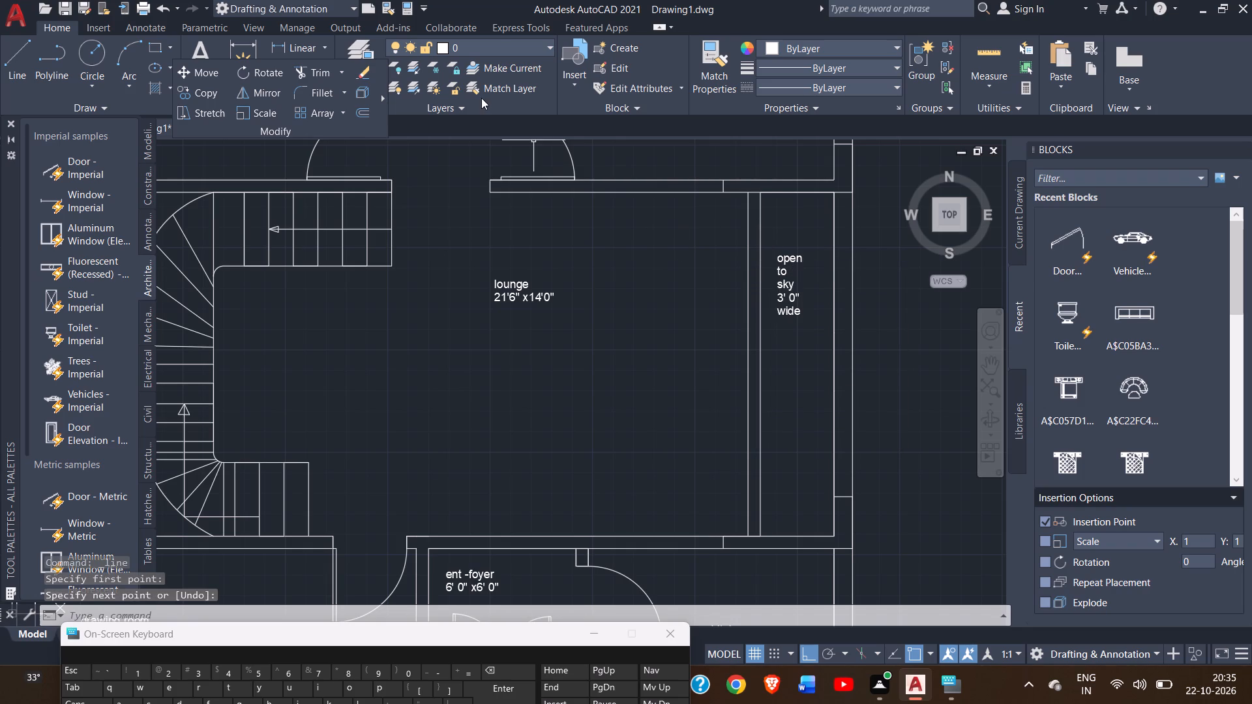
Measure the length of the wall between the lounge and the open-to-sky strip along its lounge face.
left_click(239, 44)
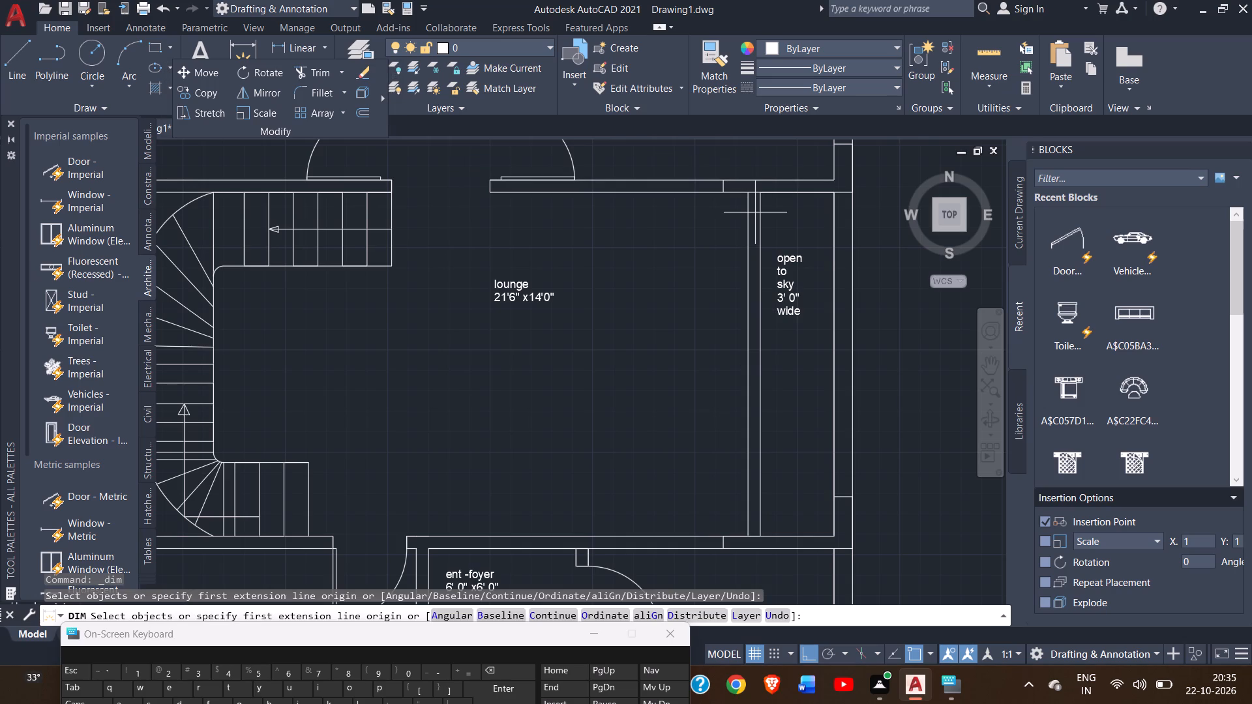
left_click(747, 195)
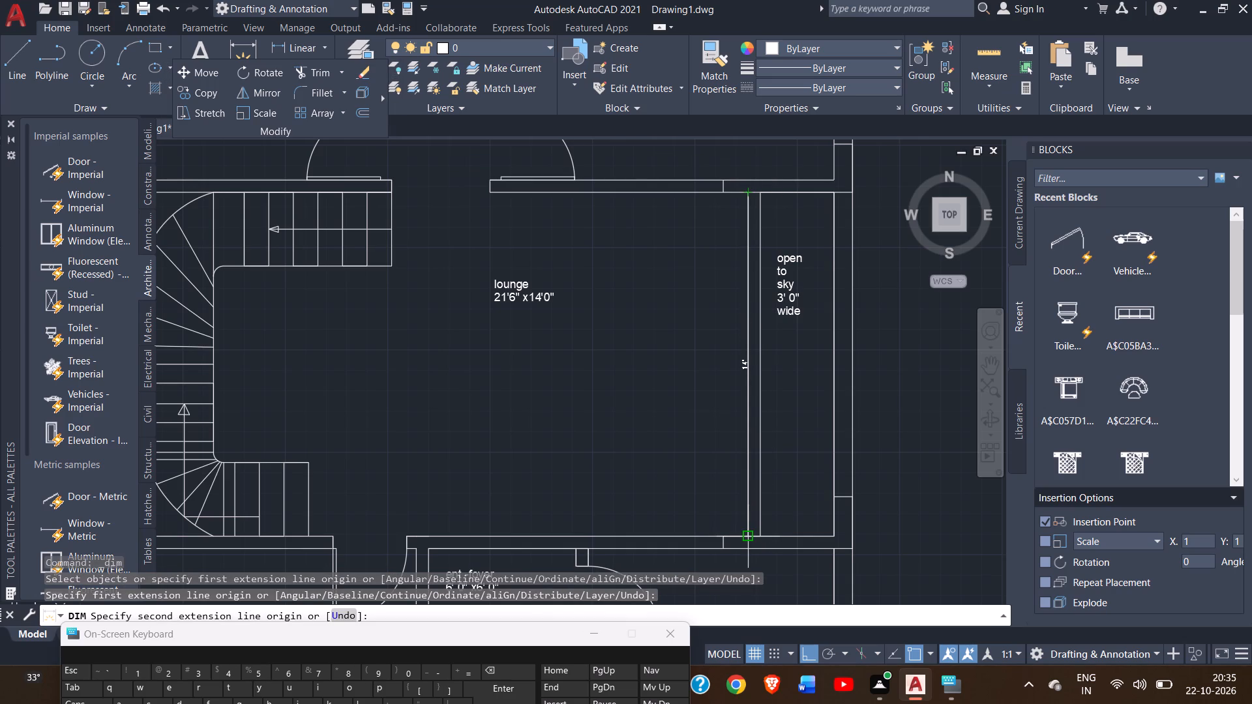
scroll(746, 532, "up", 1, "ctrl")
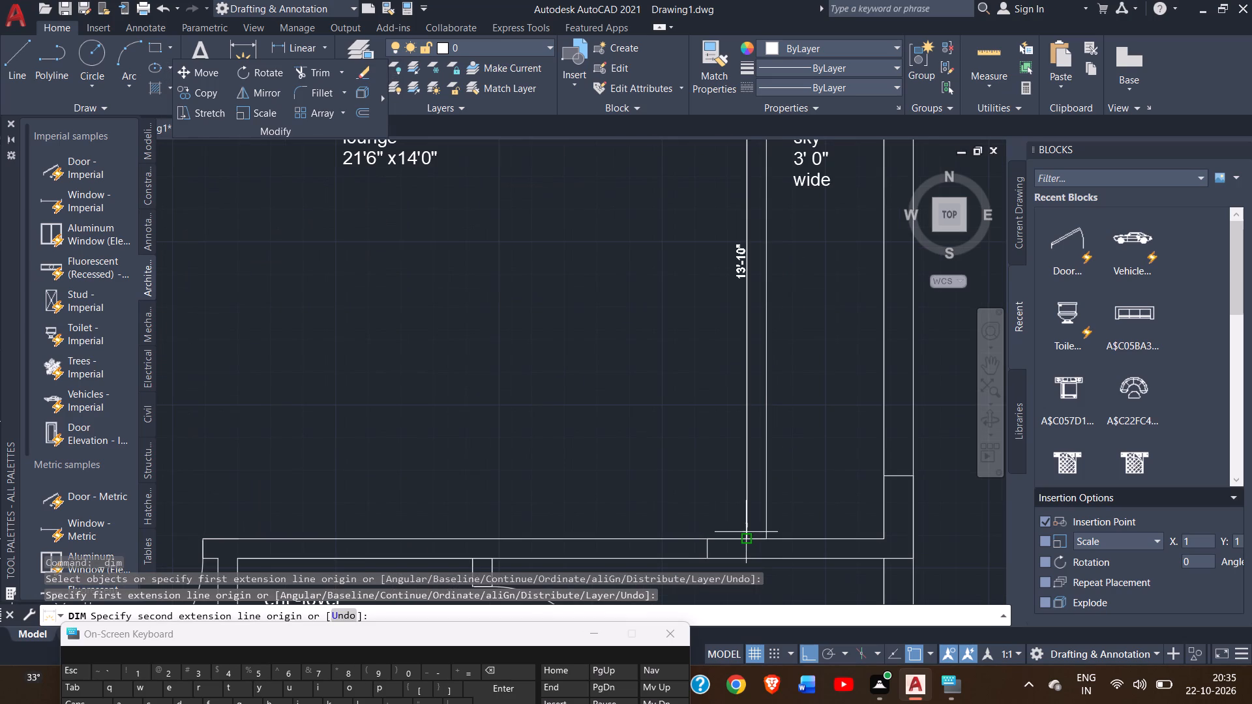
right_click(702, 488)
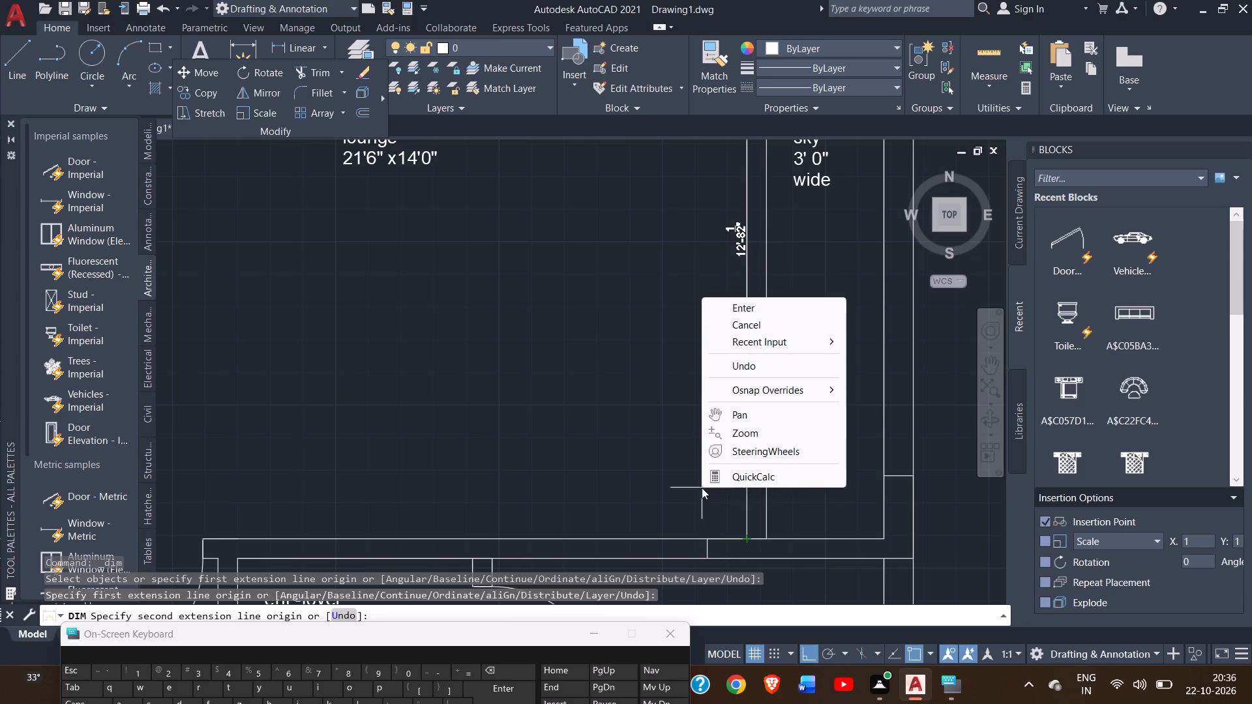
left_click(721, 311)
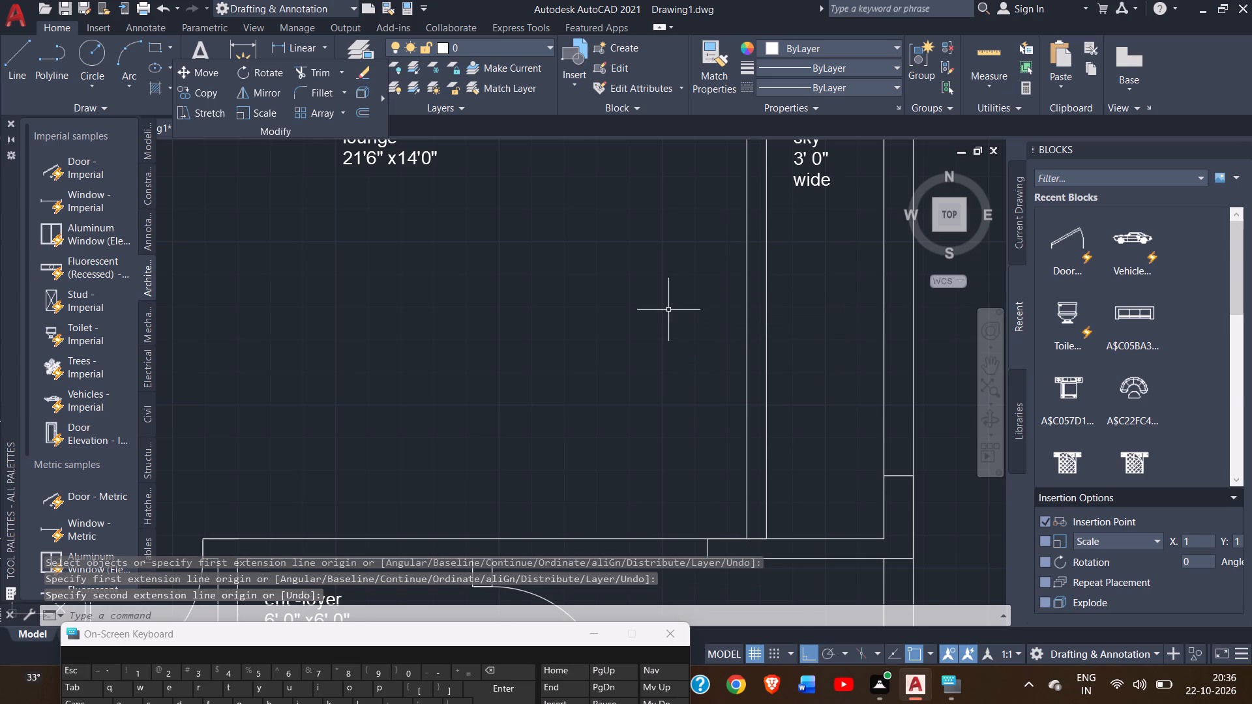
Draw a line 4' down the lounge face of the open-to-sky wall from its upper end, continuing straight across the wall thickness.
scroll(668, 310, "down", 2, "ctrl")
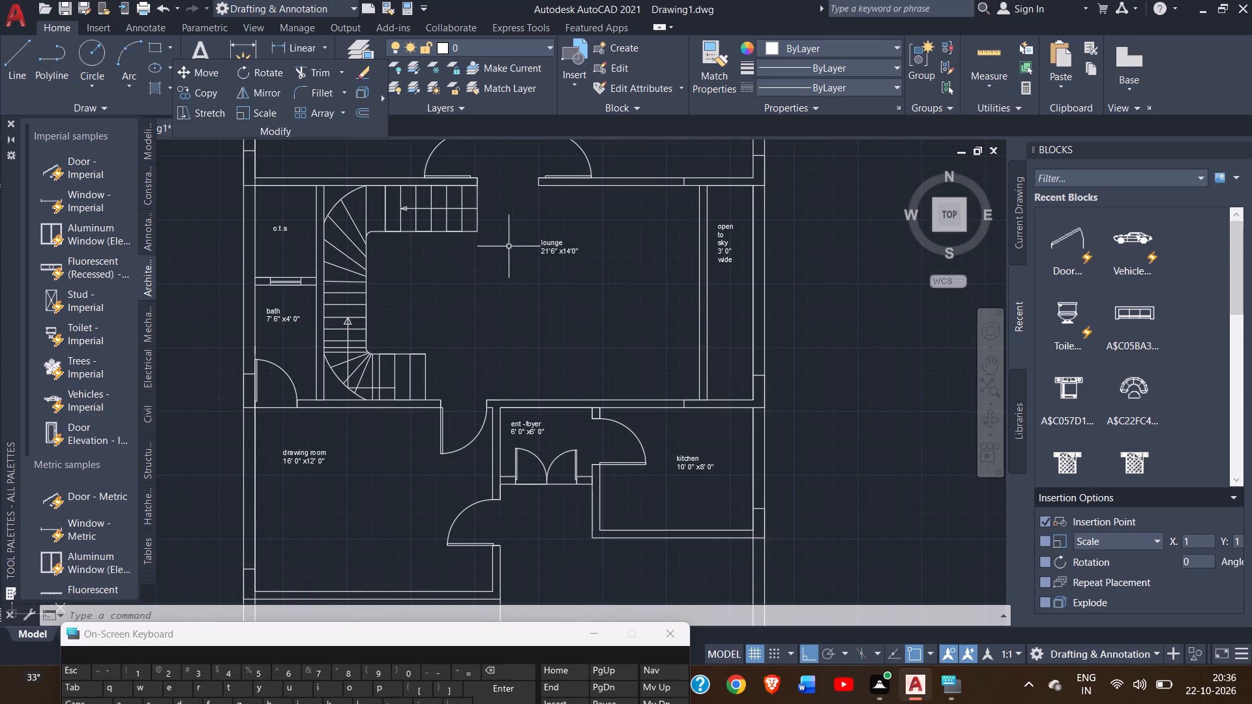
left_click_drag(21, 73, 552, 233)
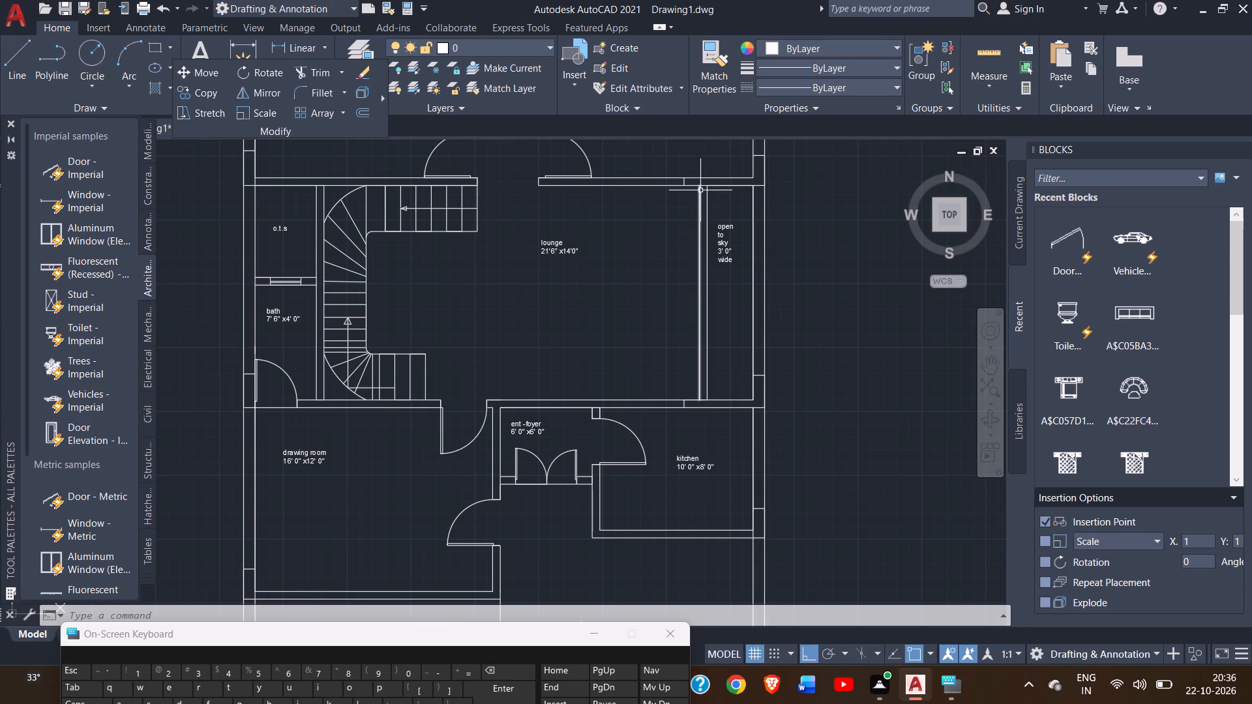
double_click(23, 63)
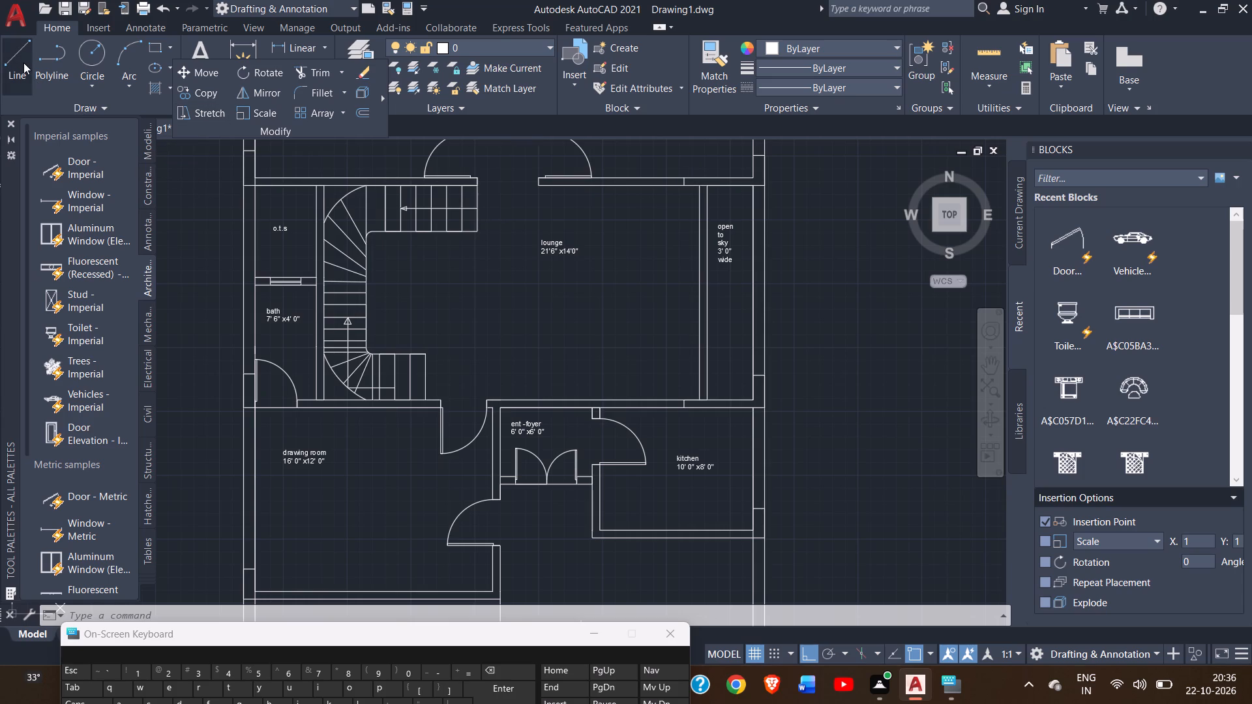
left_click(697, 188)
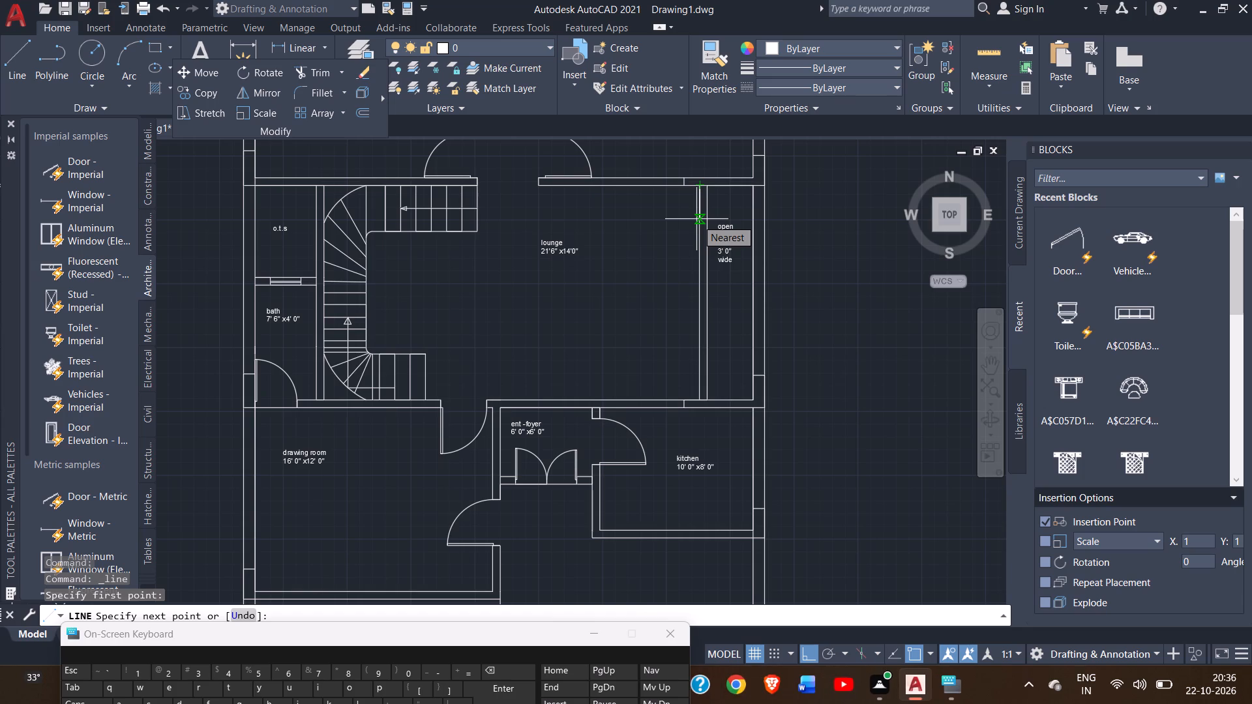
scroll(696, 219, "up", 2, "ctrl")
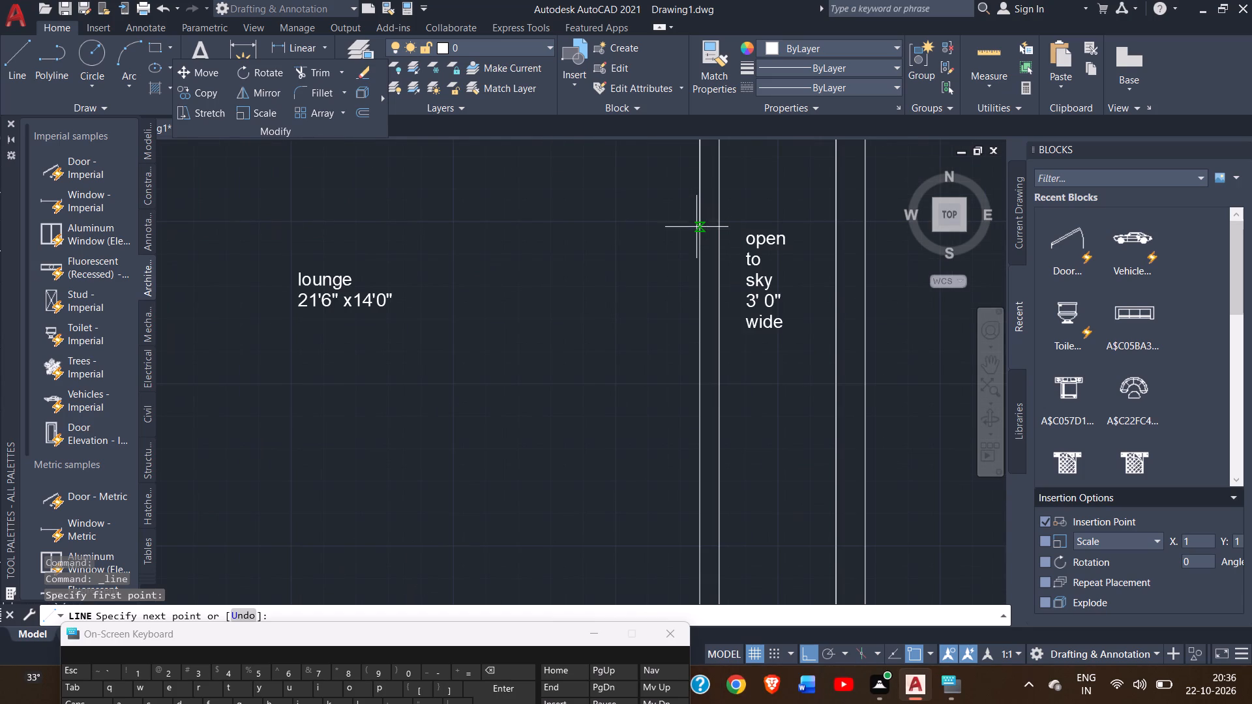
type("4'")
key("Return")
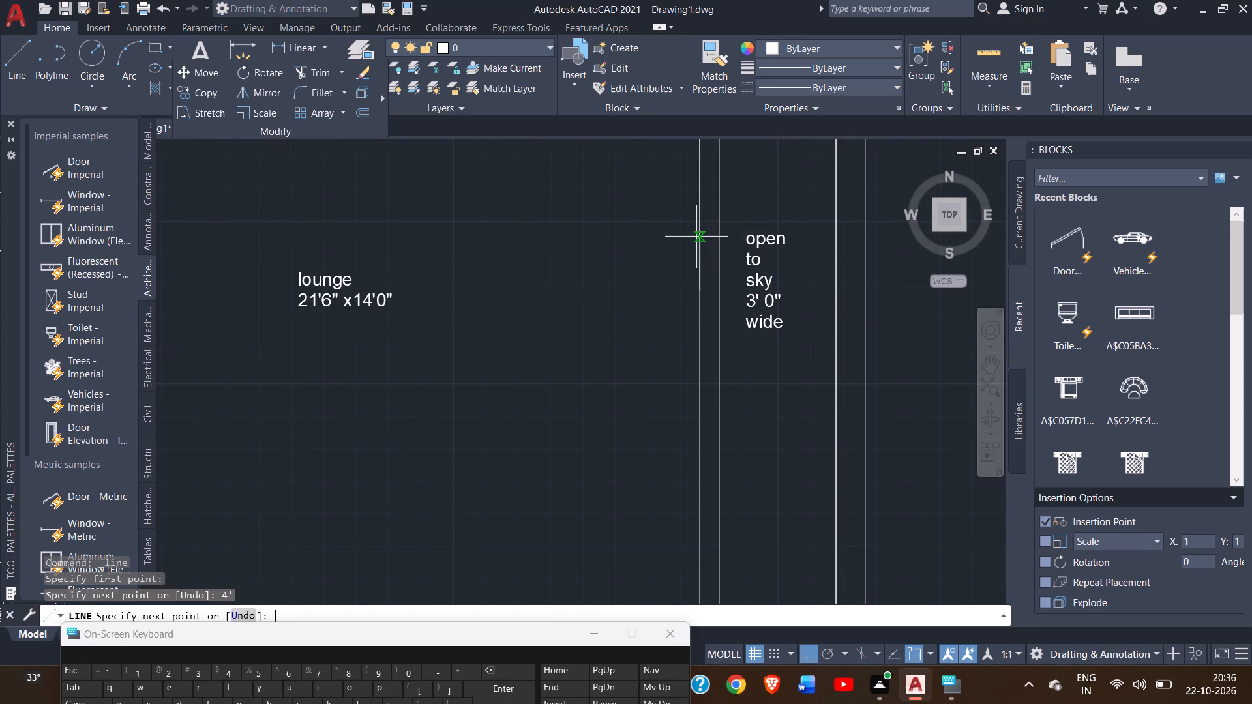
left_click(718, 287)
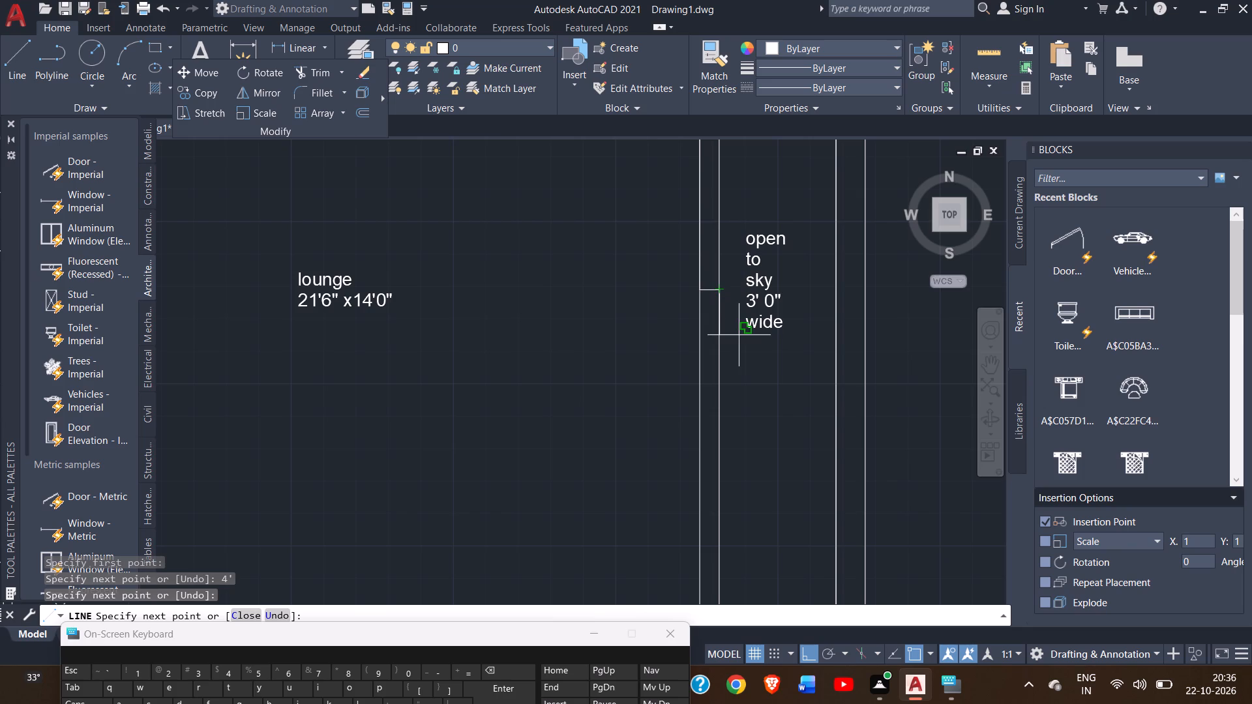
Continue the line 6' down the wall's open-to-sky face and back across to the lounge face, marking the opening's lower end.
scroll(739, 335, "down", 2, "ctrl")
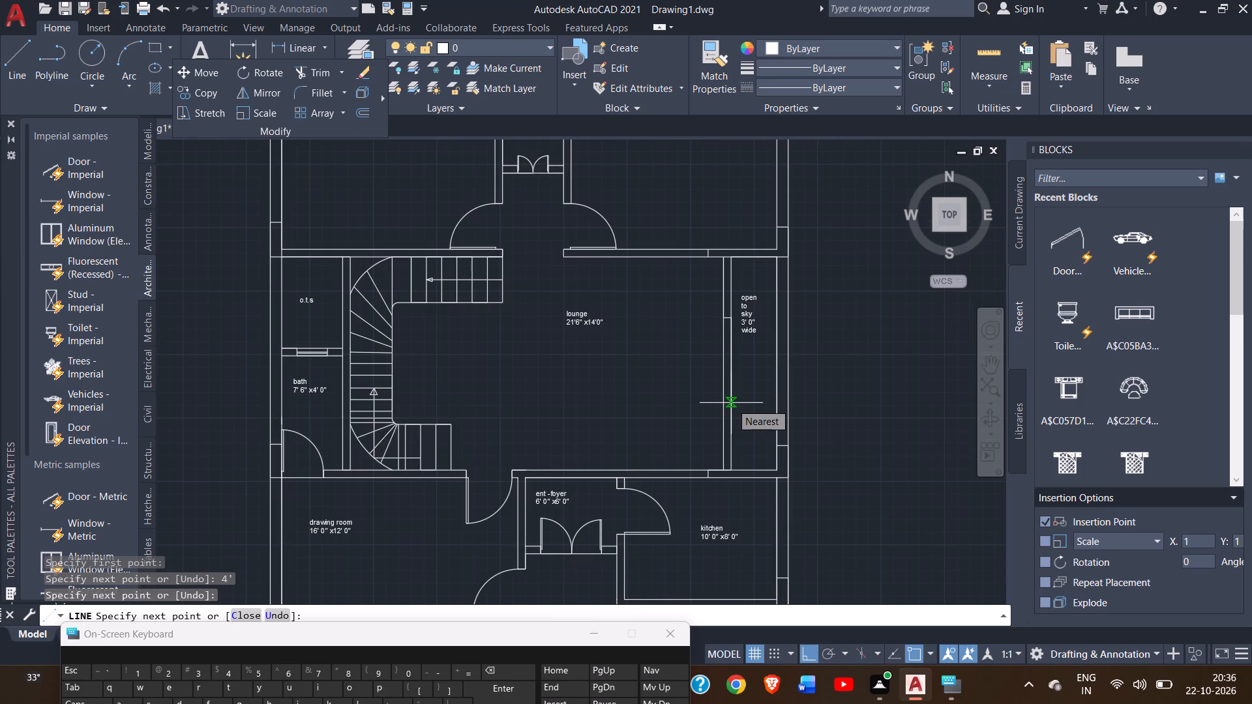
type("6'")
key("Return")
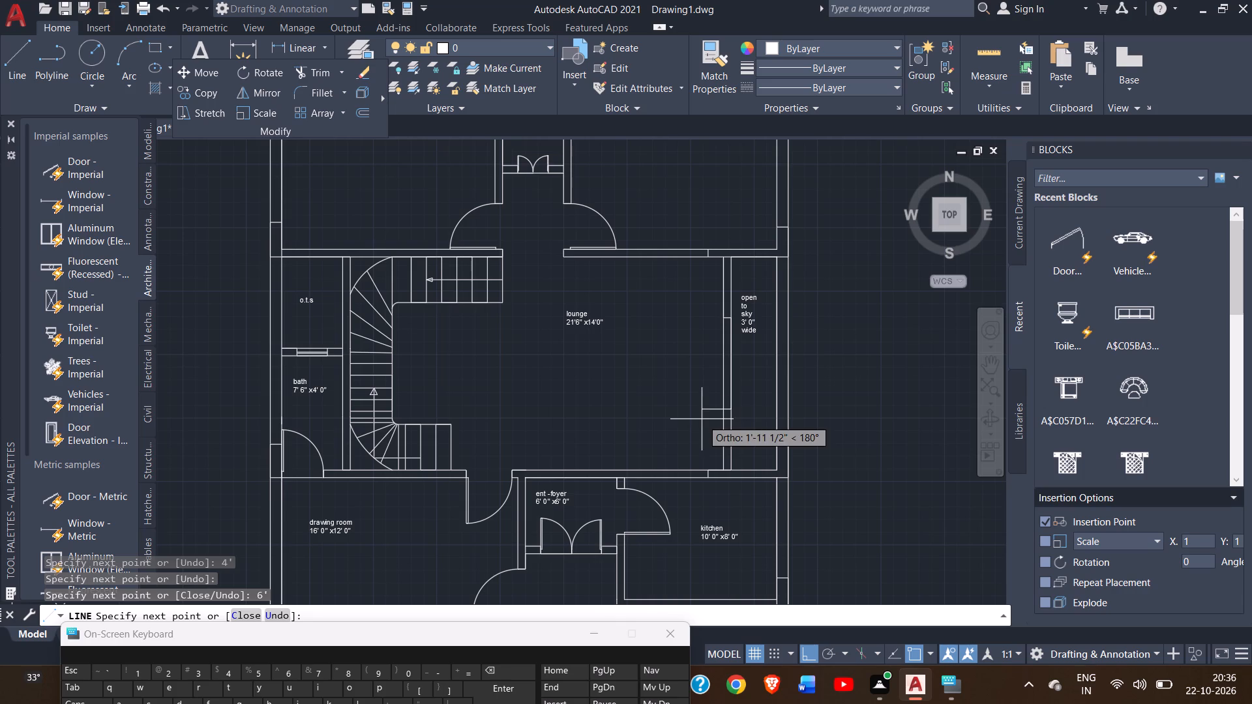
scroll(721, 417, "up", 3, "ctrl")
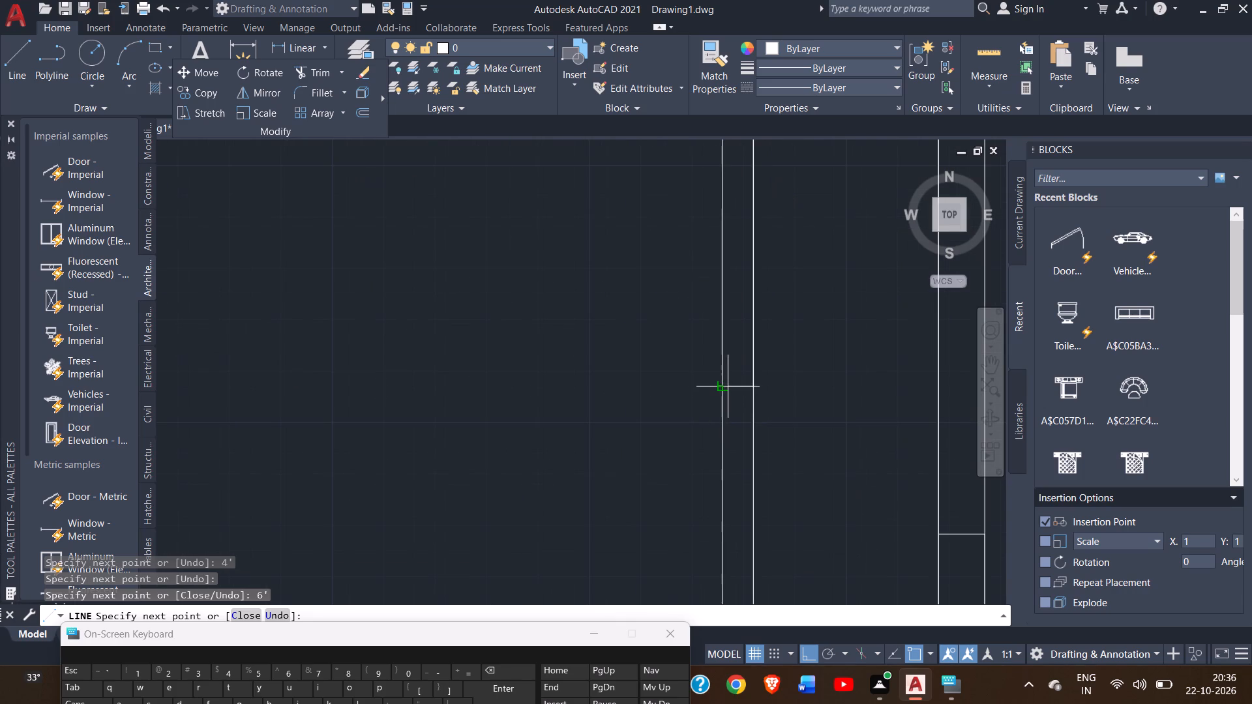
left_click(719, 387)
right_click(659, 388)
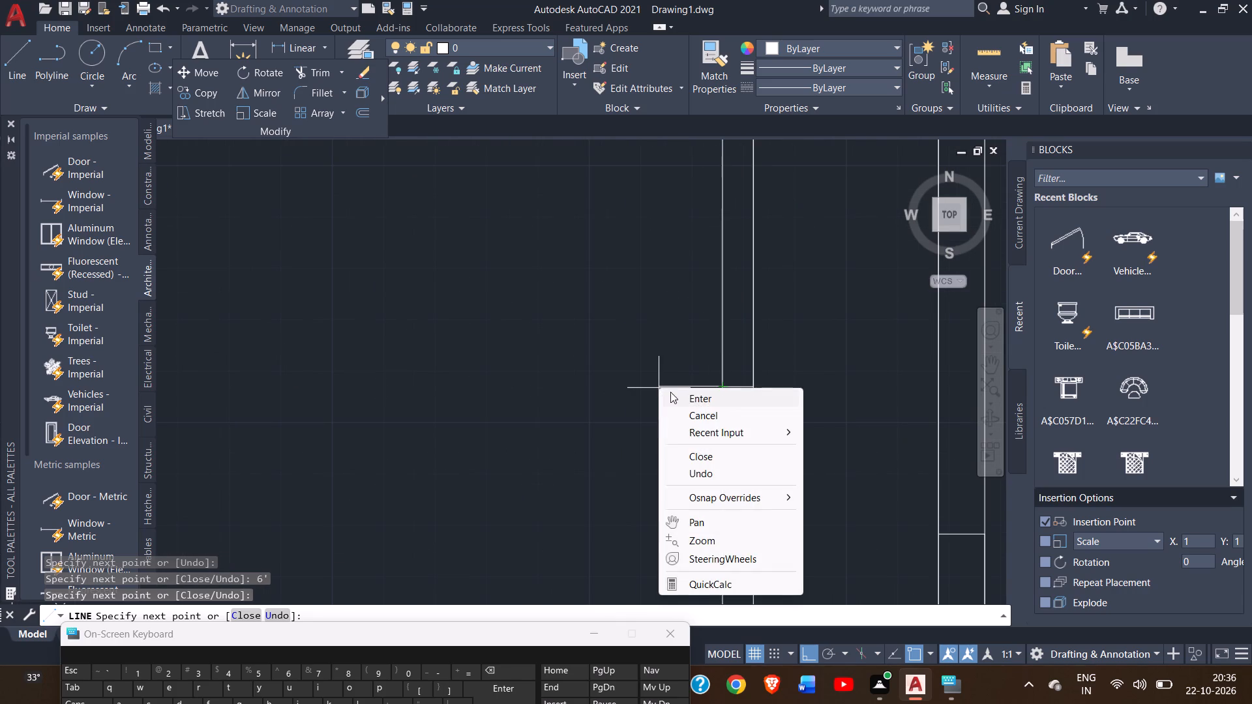
left_click(679, 394)
Draw a centre line inside the wall between the midpoints of the 6' opening's two end lines.
scroll(679, 394, "down", 3, "ctrl")
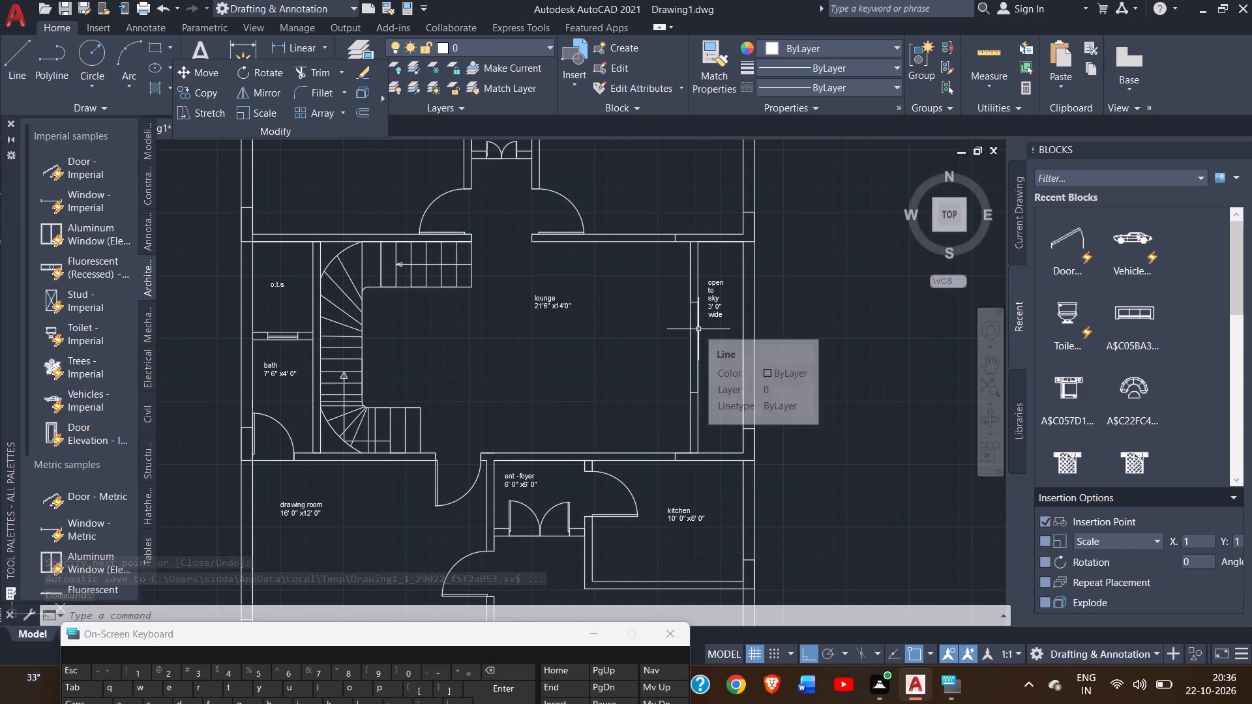
scroll(698, 329, "up", 2, "ctrl")
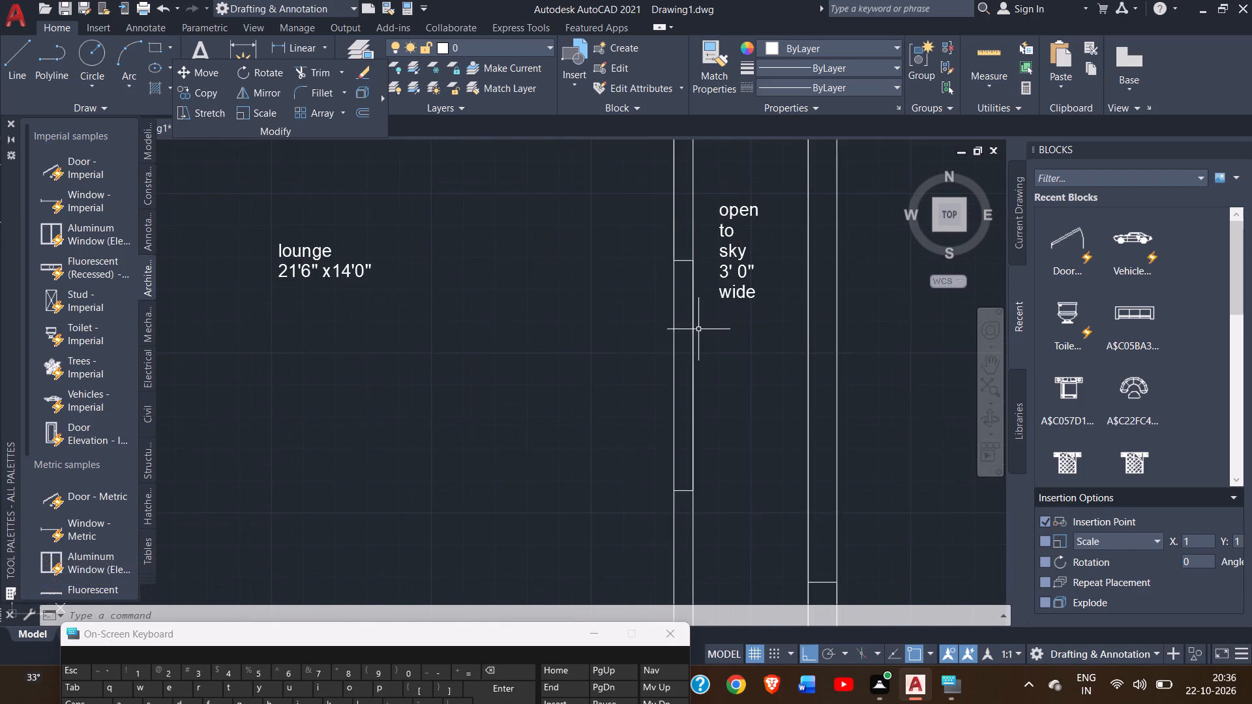
scroll(698, 329, "up", 1, "ctrl")
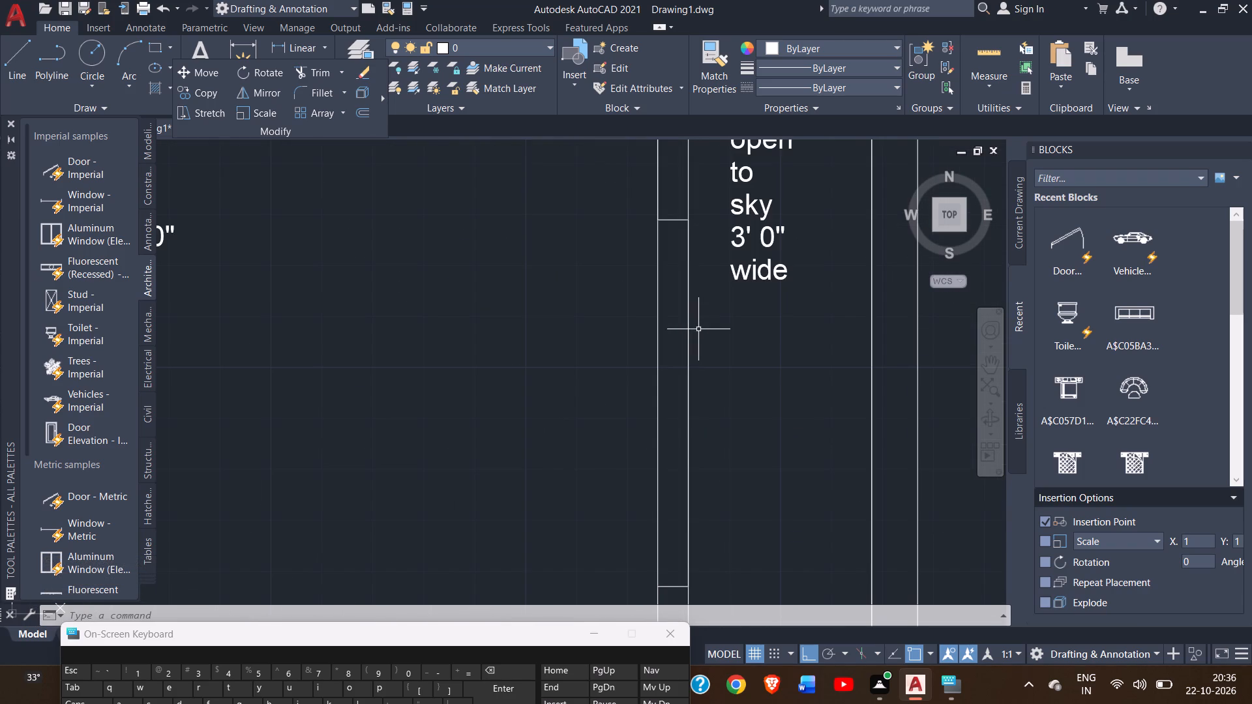
left_click(17, 55)
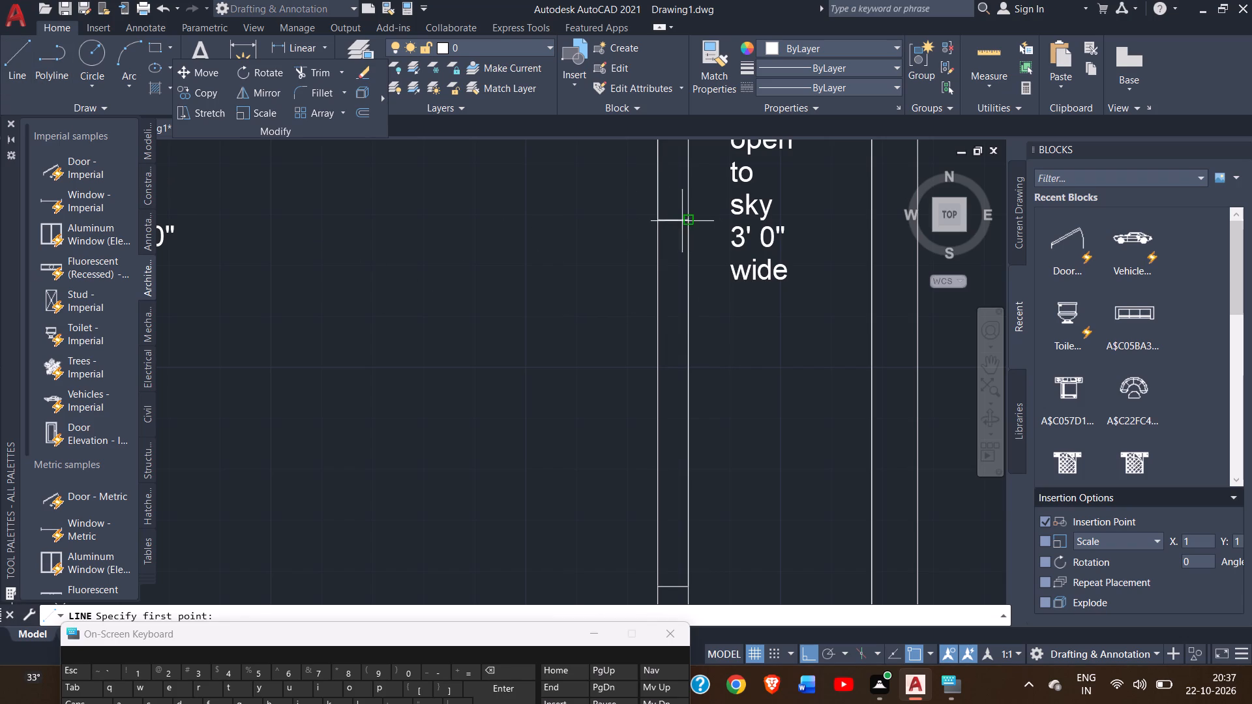
left_click_drag(672, 220, 665, 420)
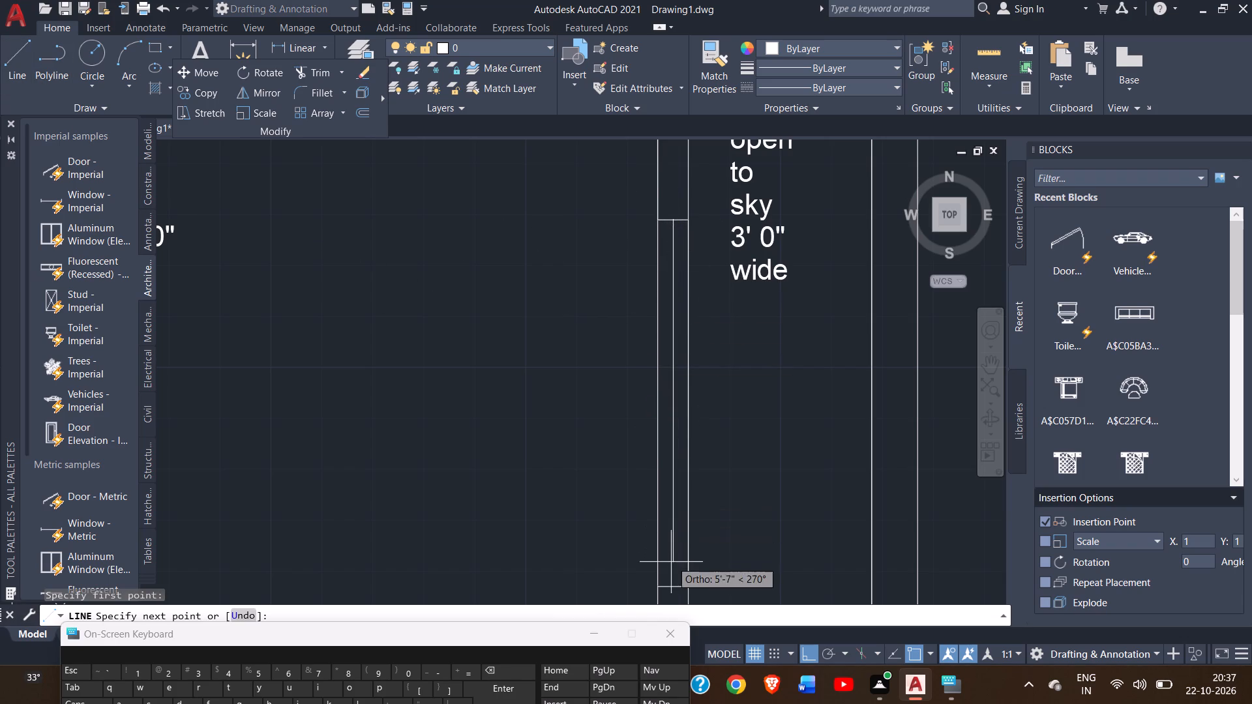
left_click(676, 585)
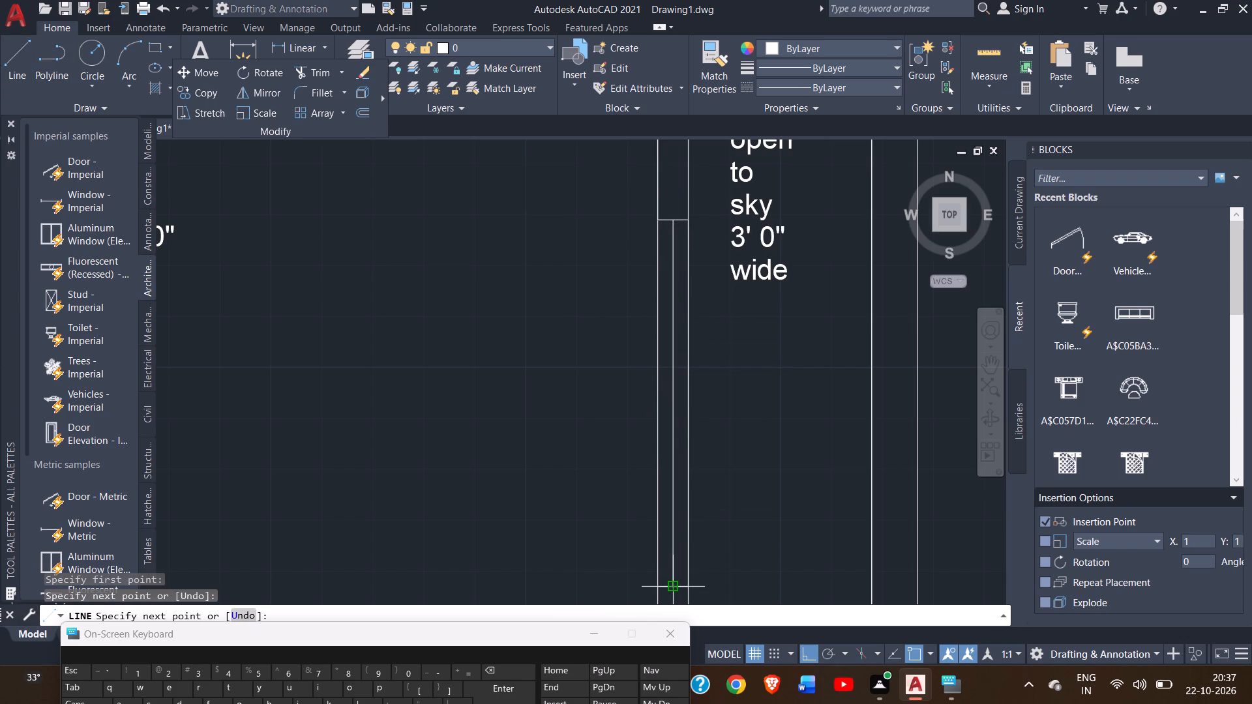
right_click(661, 568)
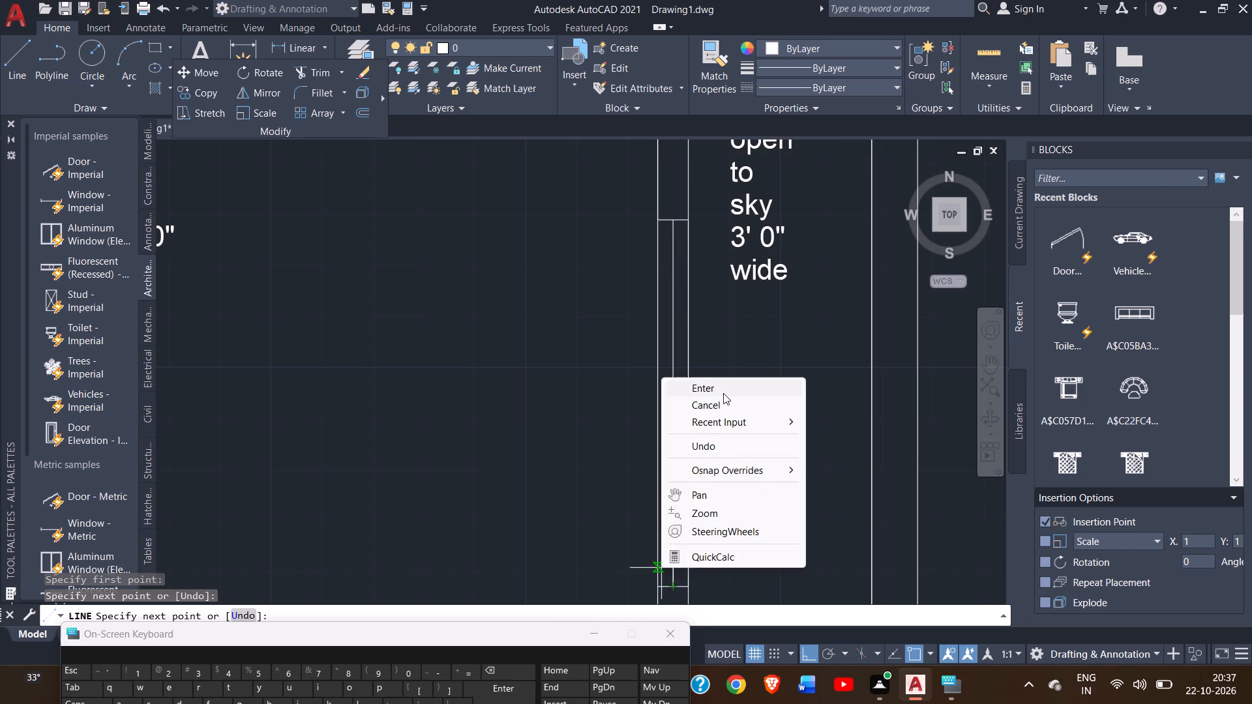
left_click(723, 391)
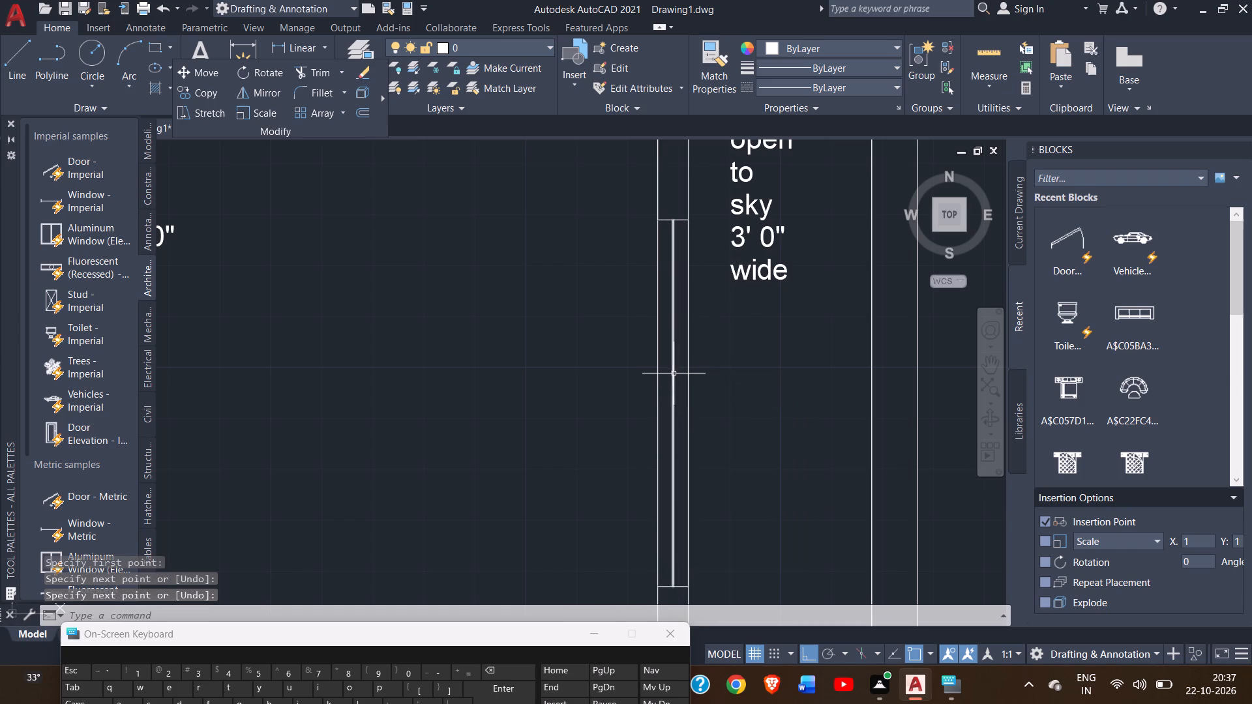
Offset the opening's centre line by 1" towards the lounge.
left_click(672, 371)
type("off")
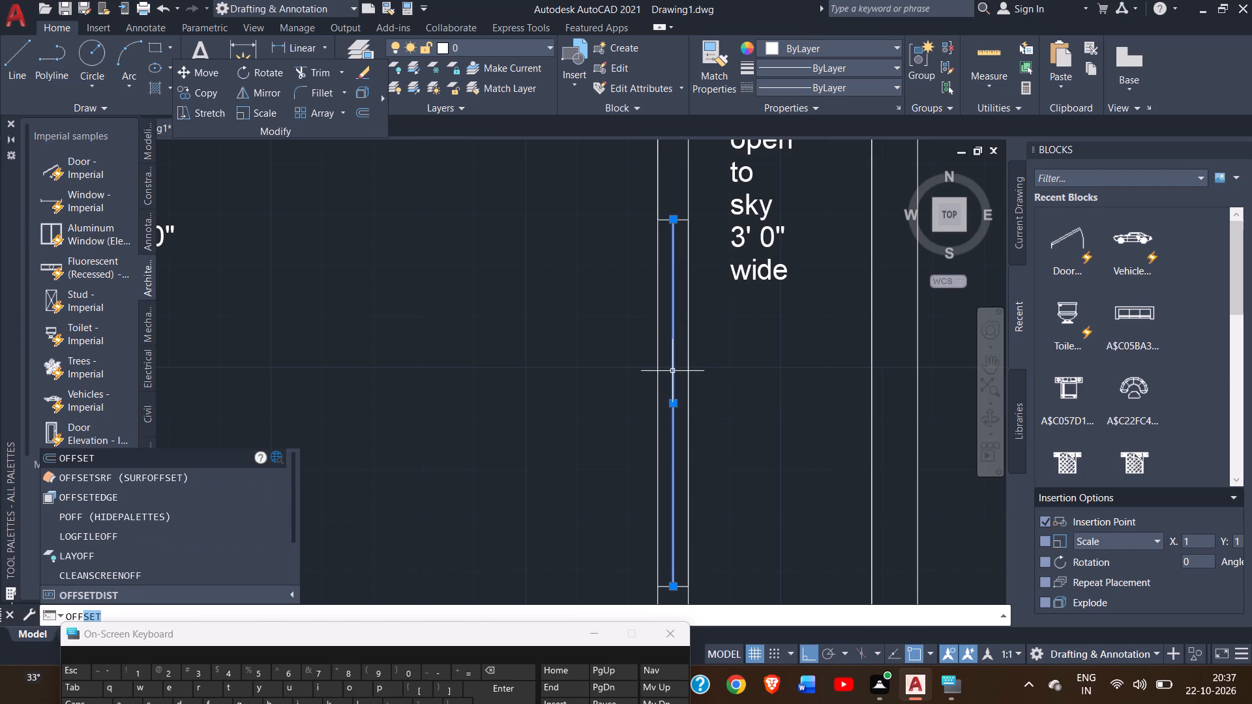
key("Return")
key("1")
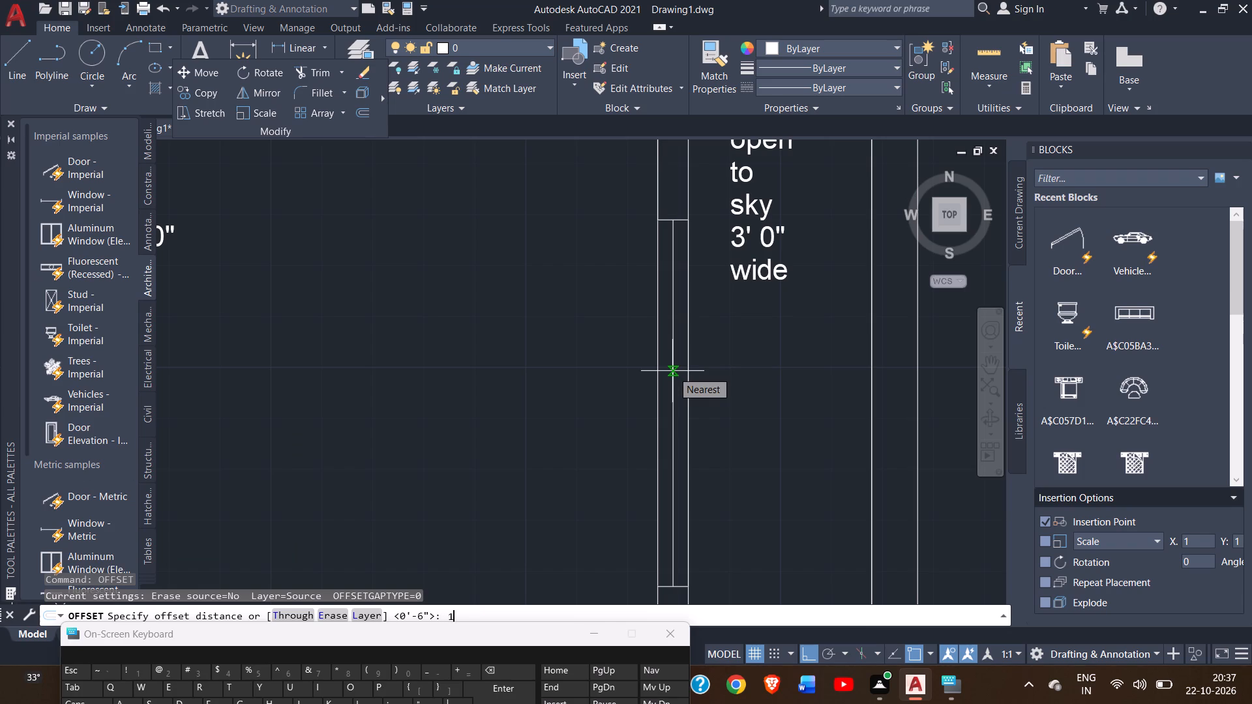
key("shift+quotedbl")
key("Return")
scroll(672, 371, "up", 1, "ctrl")
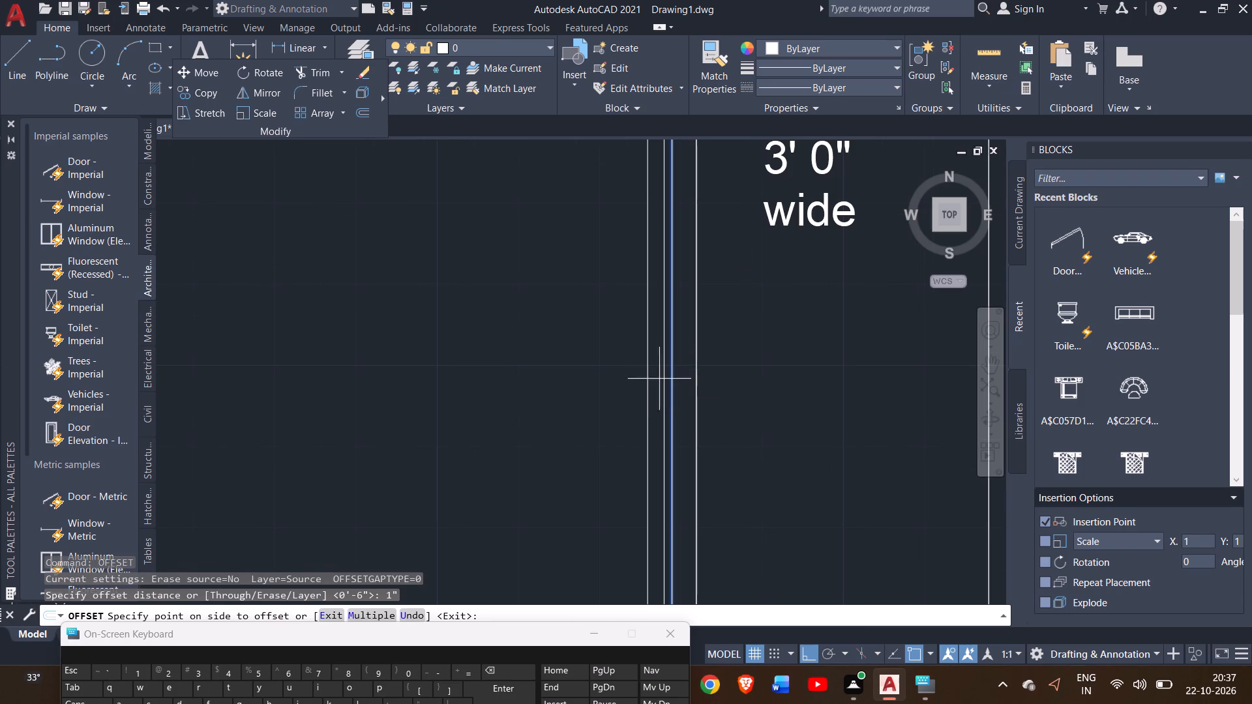
left_click(661, 378)
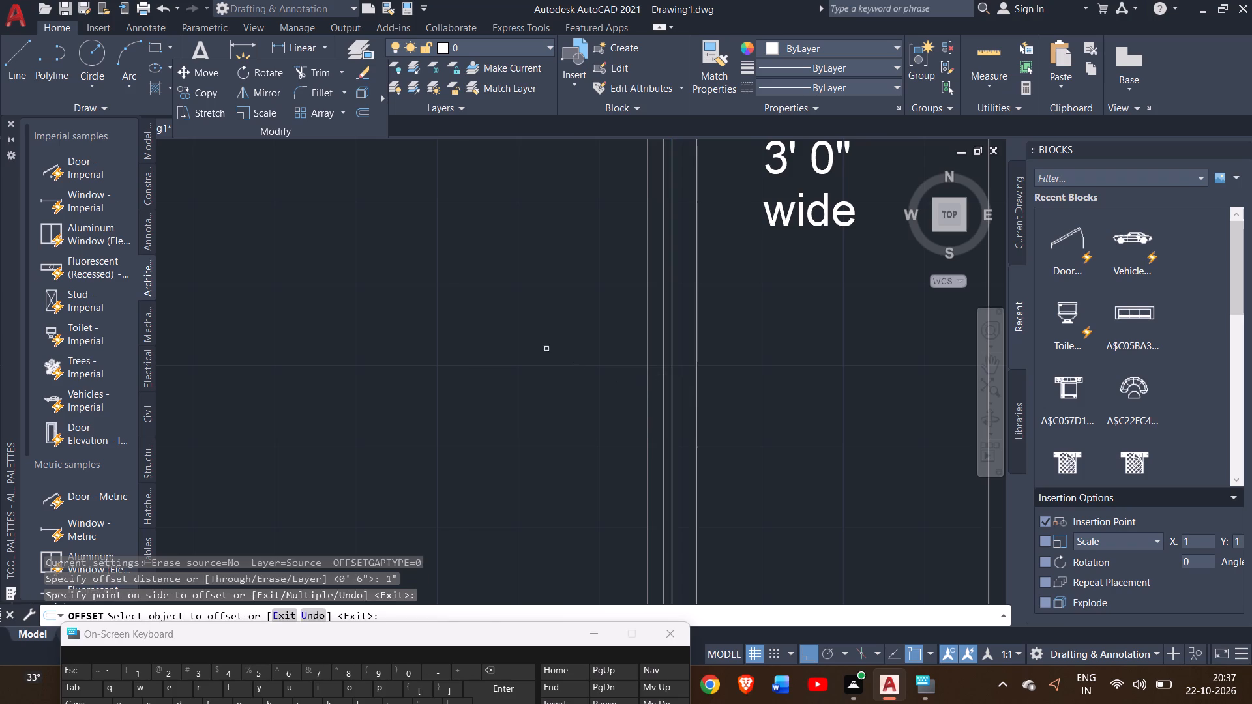
Draw a line across the wall at the upper end of the open-to-sky strip, continuing the lounge wall's strip-side face.
scroll(541, 342, "down", 2, "ctrl")
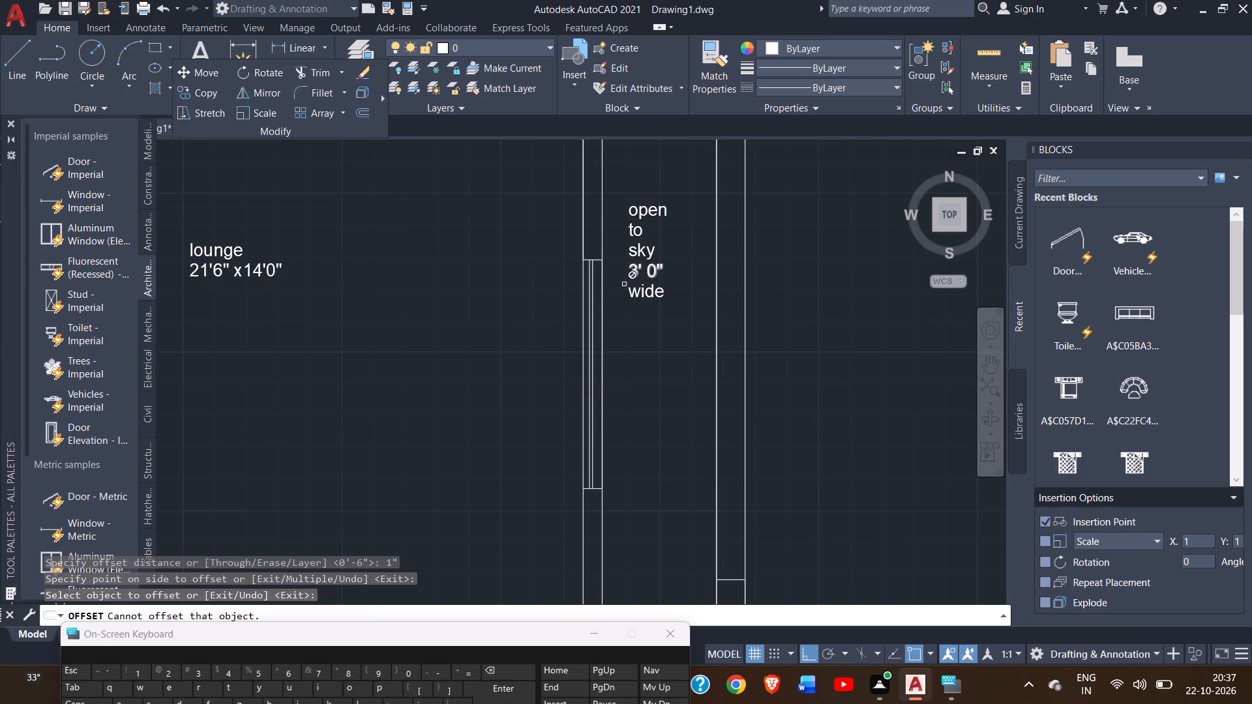
scroll(538, 327, "down", 2, "ctrl")
left_click(685, 302)
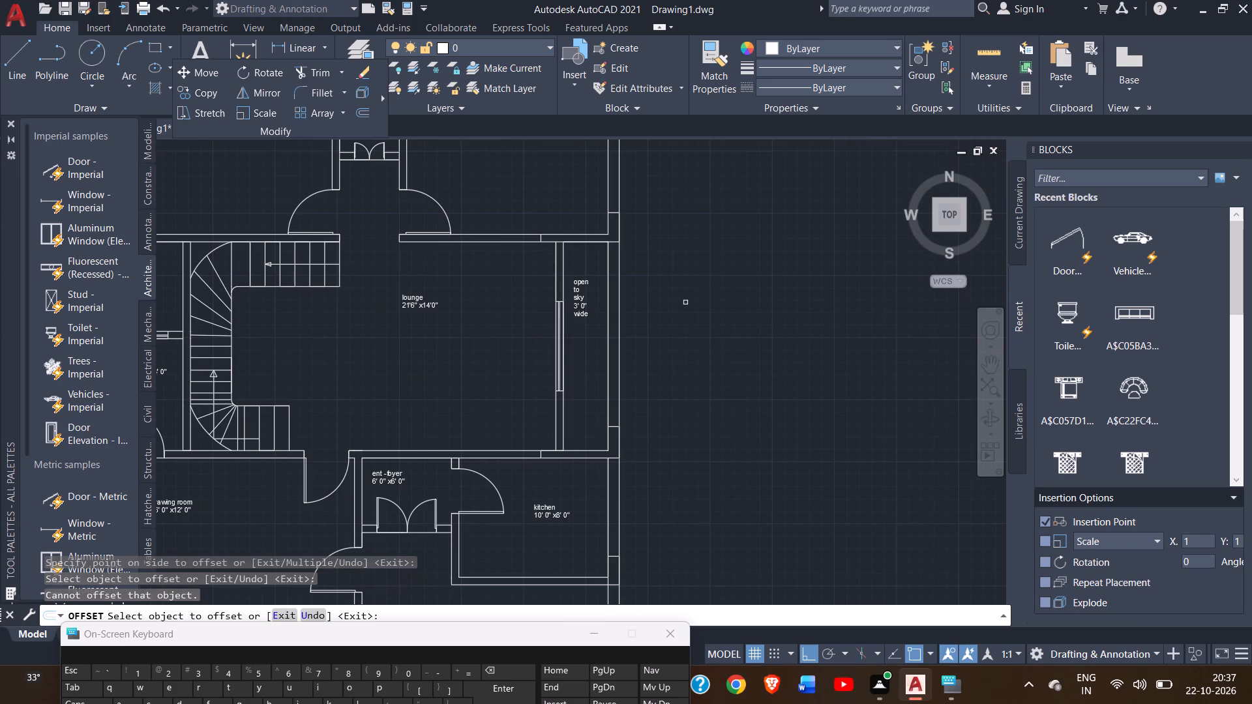
right_click(685, 302)
left_click(704, 306)
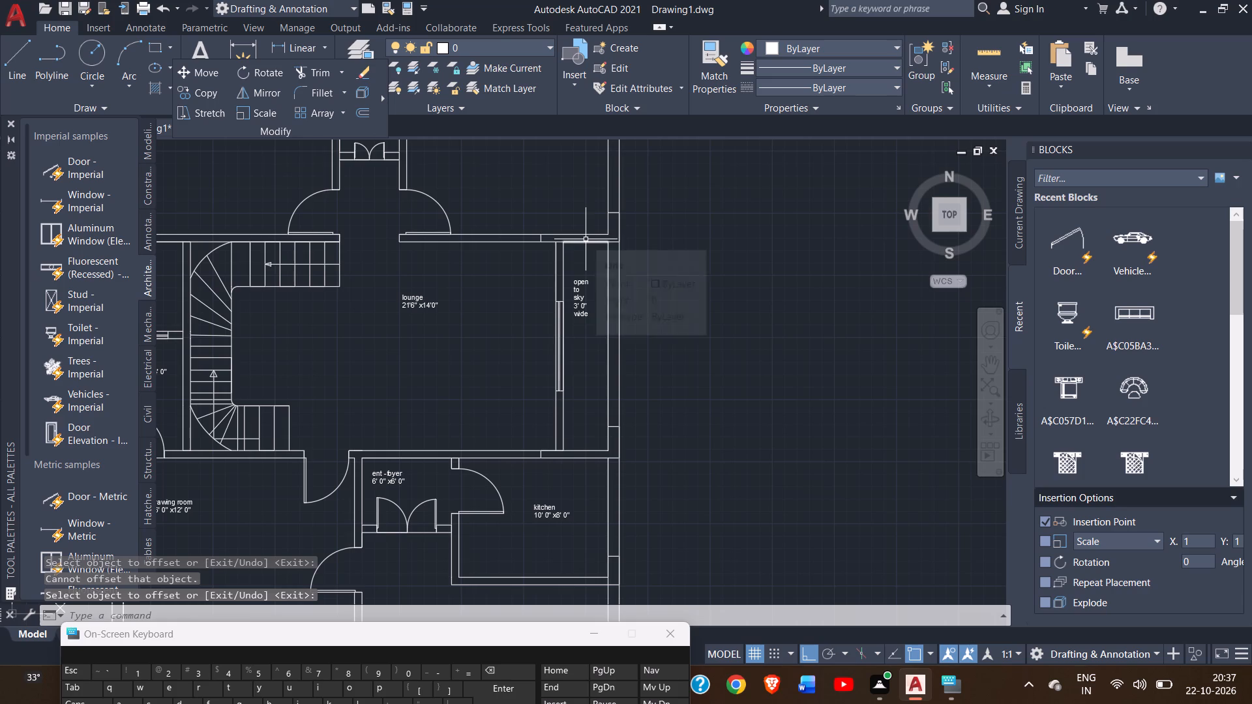
left_click(11, 74)
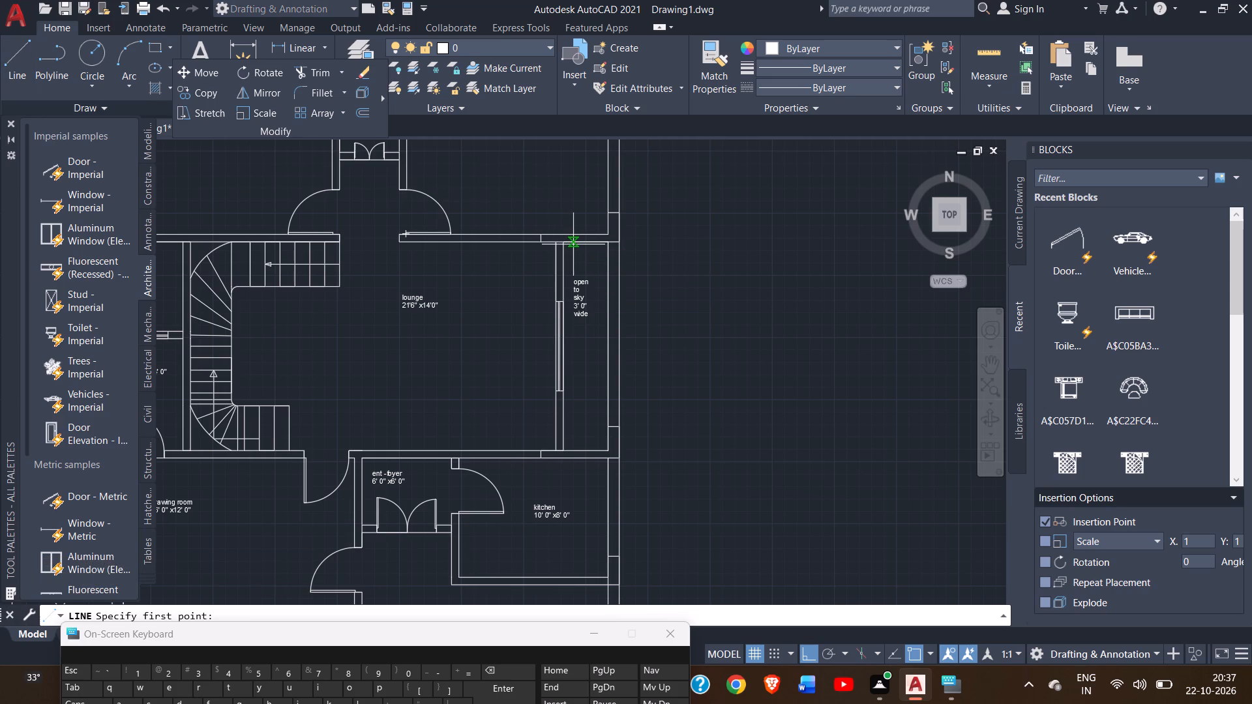
scroll(573, 244, "up", 2, "ctrl")
left_click_drag(550, 241, 550, 220)
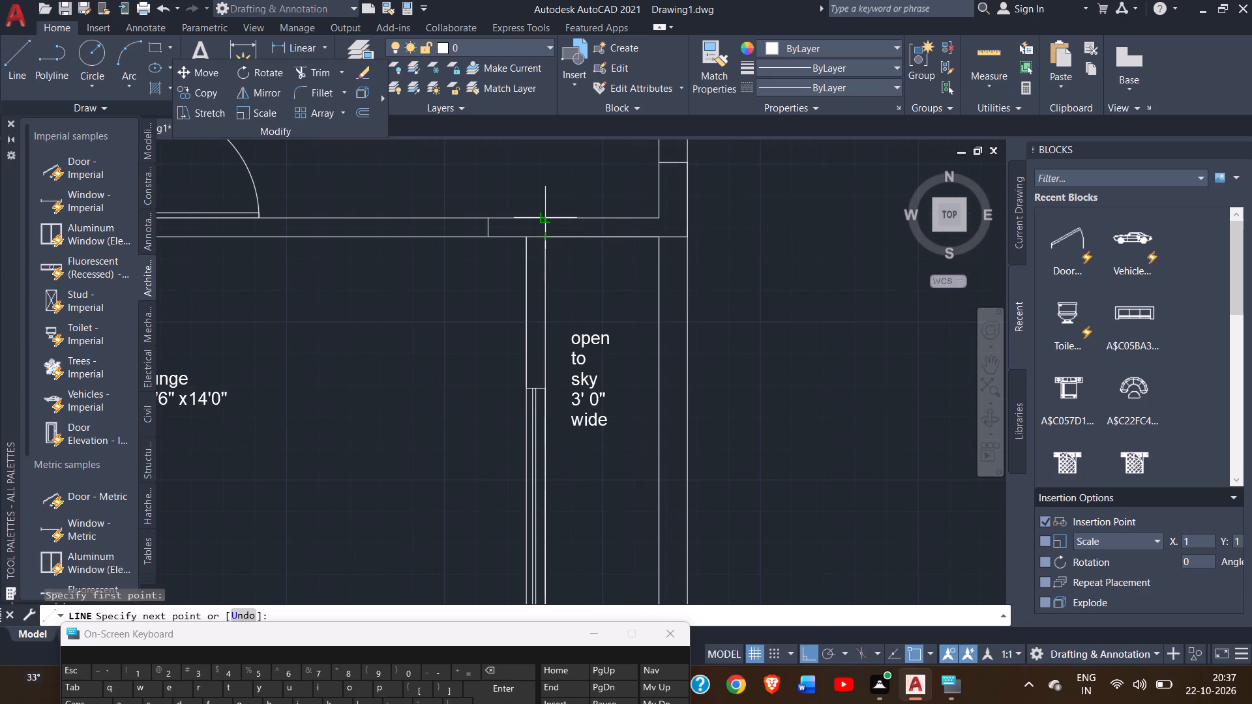
left_click_drag(550, 220, 550, 218)
left_click(550, 218)
right_click(546, 209)
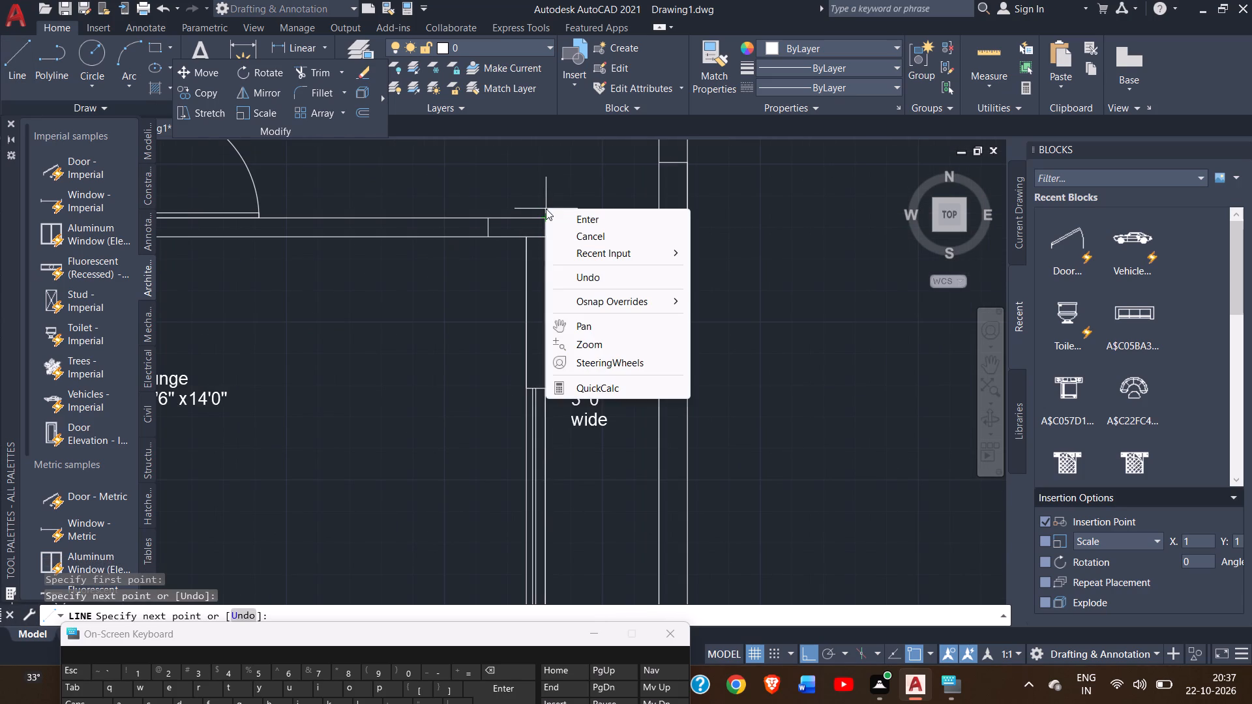
left_click(563, 213)
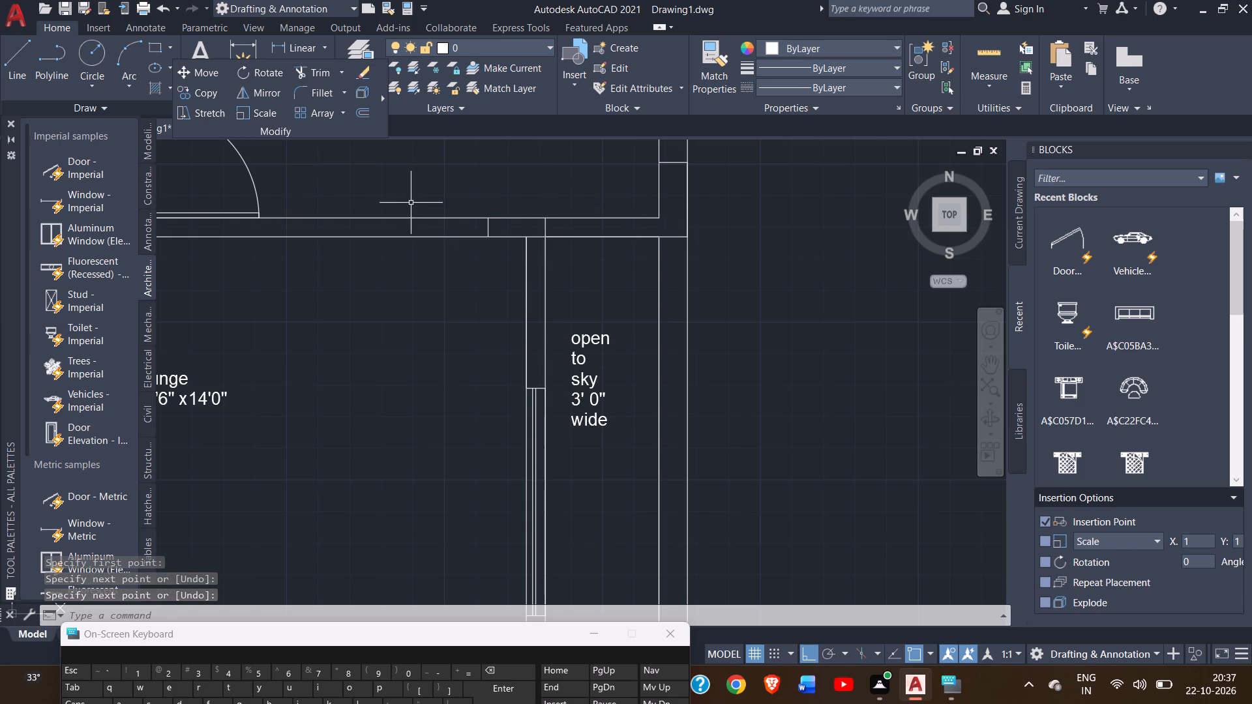
Draw a second line across the same upper wall, in line with the inner face of the outer wall.
left_click(14, 85)
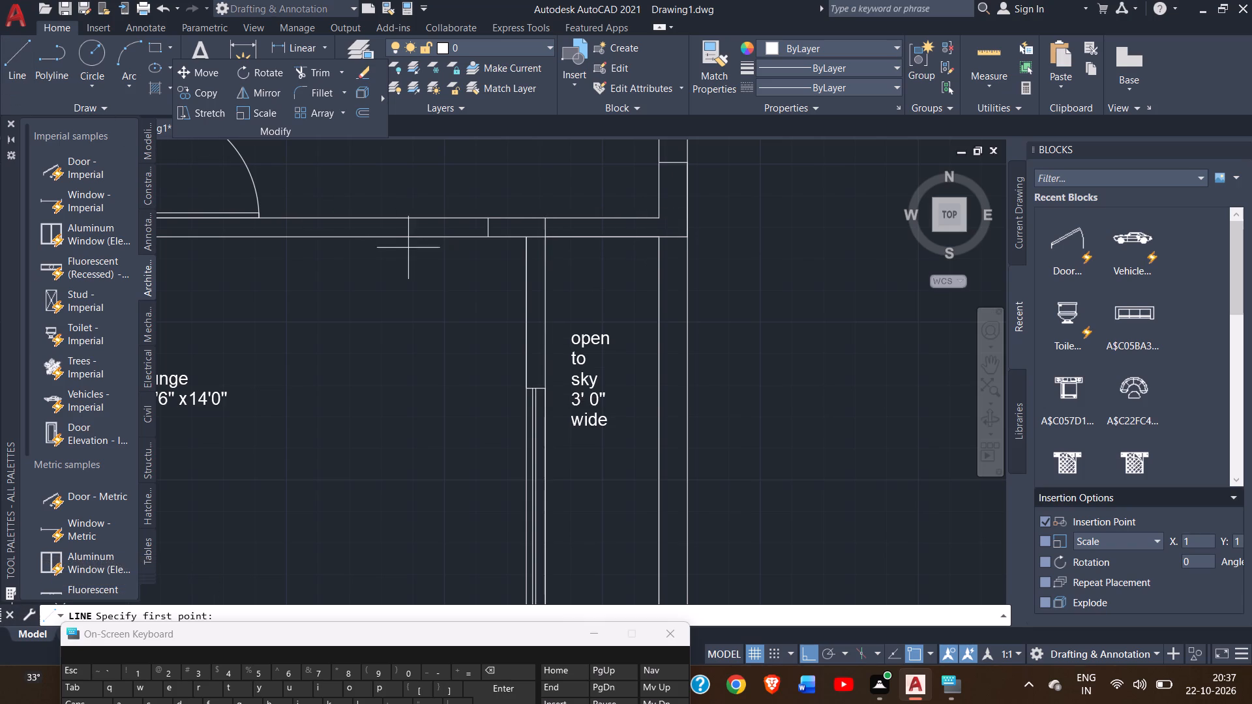
left_click_drag(659, 234, 661, 226)
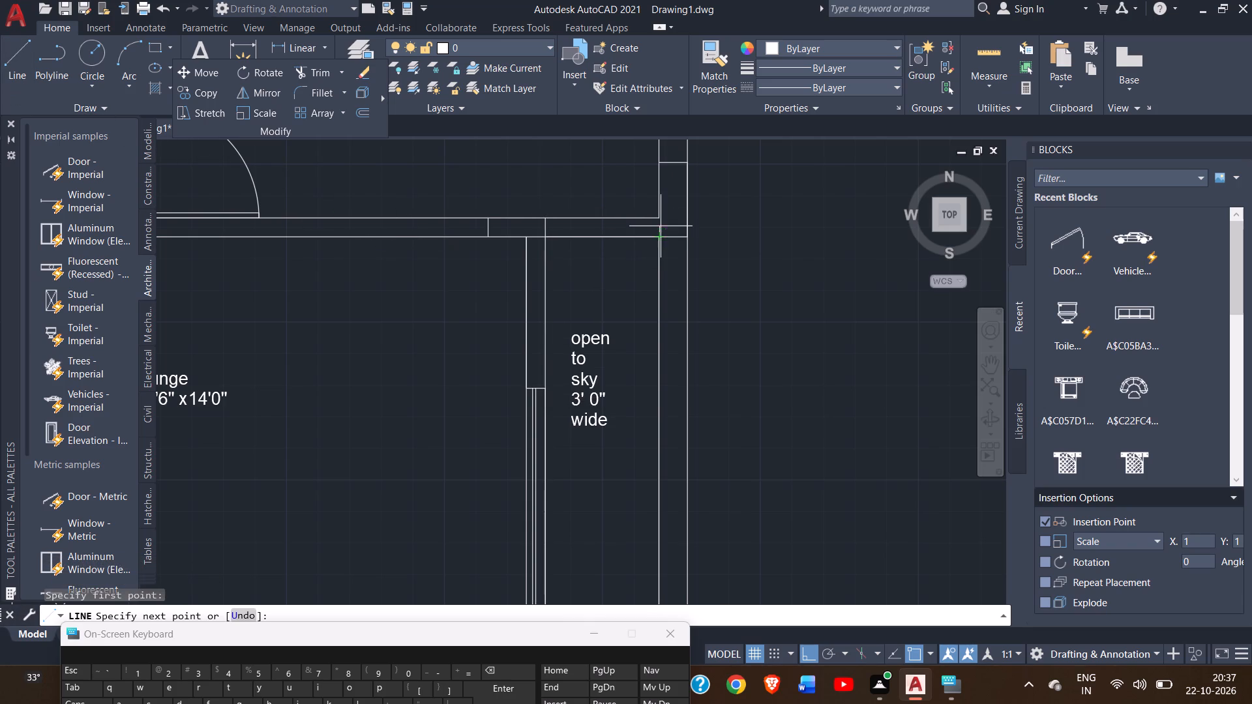
left_click_drag(661, 226, 659, 214)
left_click(659, 214)
right_click(659, 214)
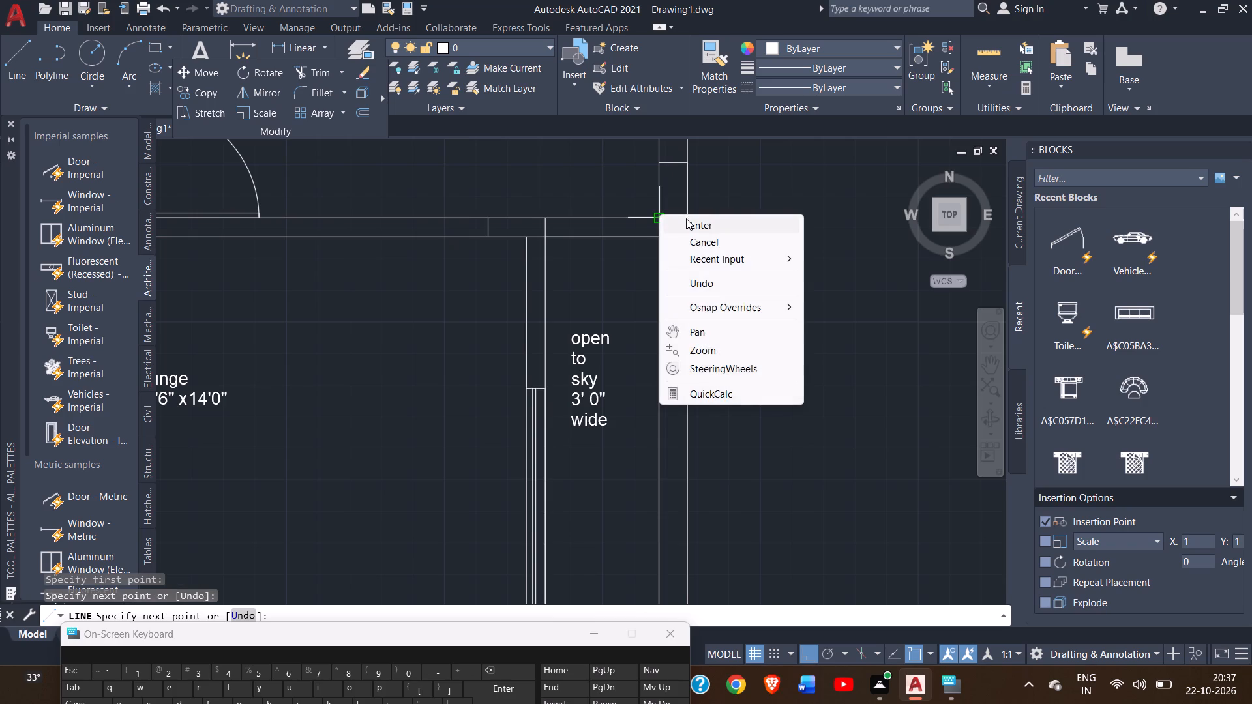
left_click(687, 219)
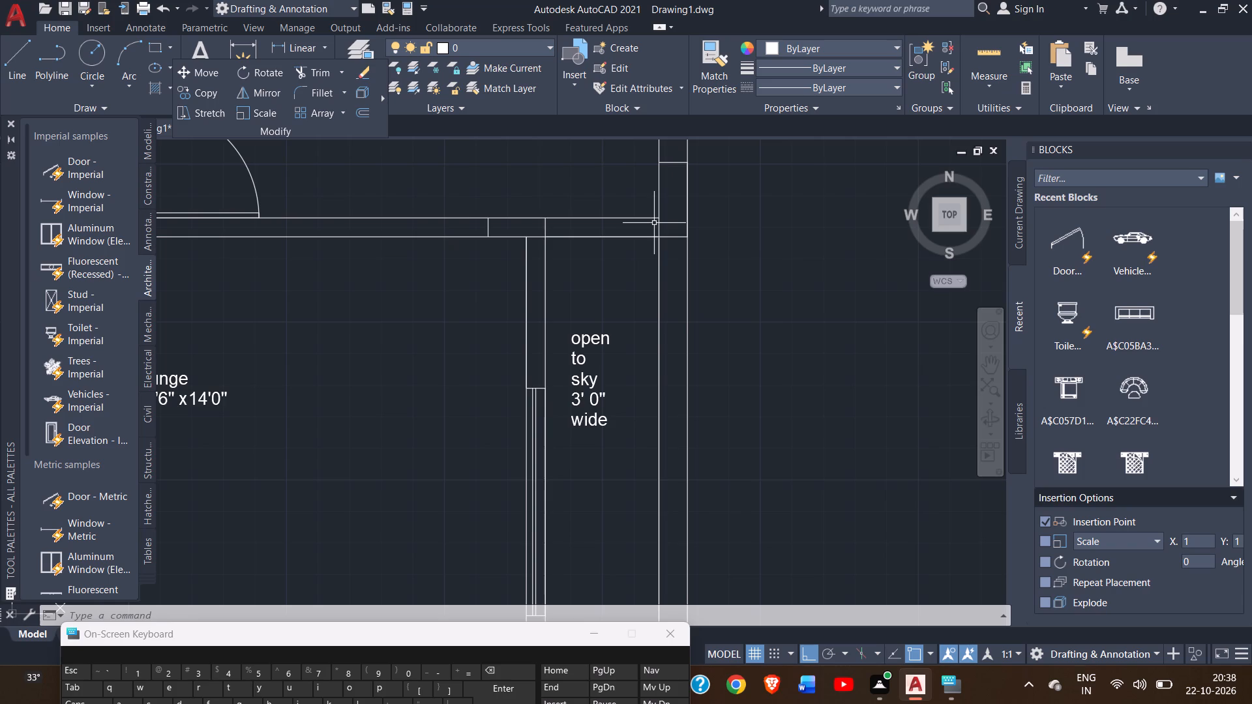
Draw a centre line inside the upper wall between the midpoints of the opening's two end lines.
left_click(21, 68)
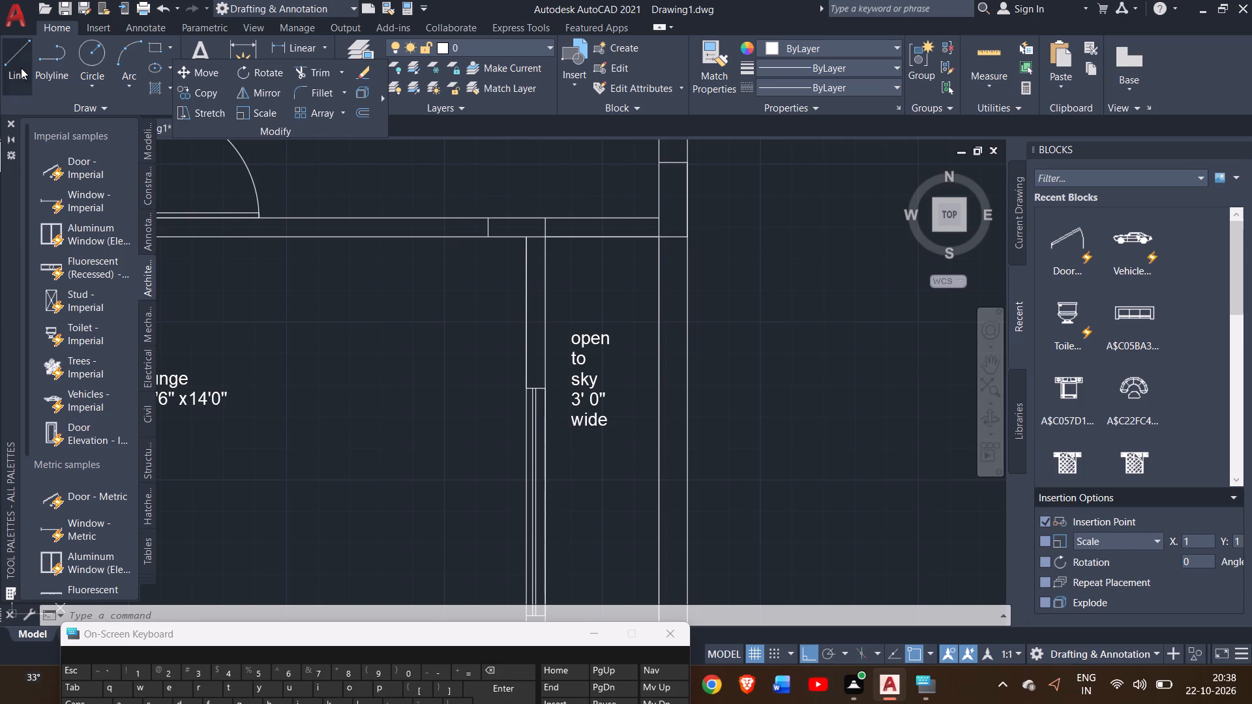
left_click(549, 227)
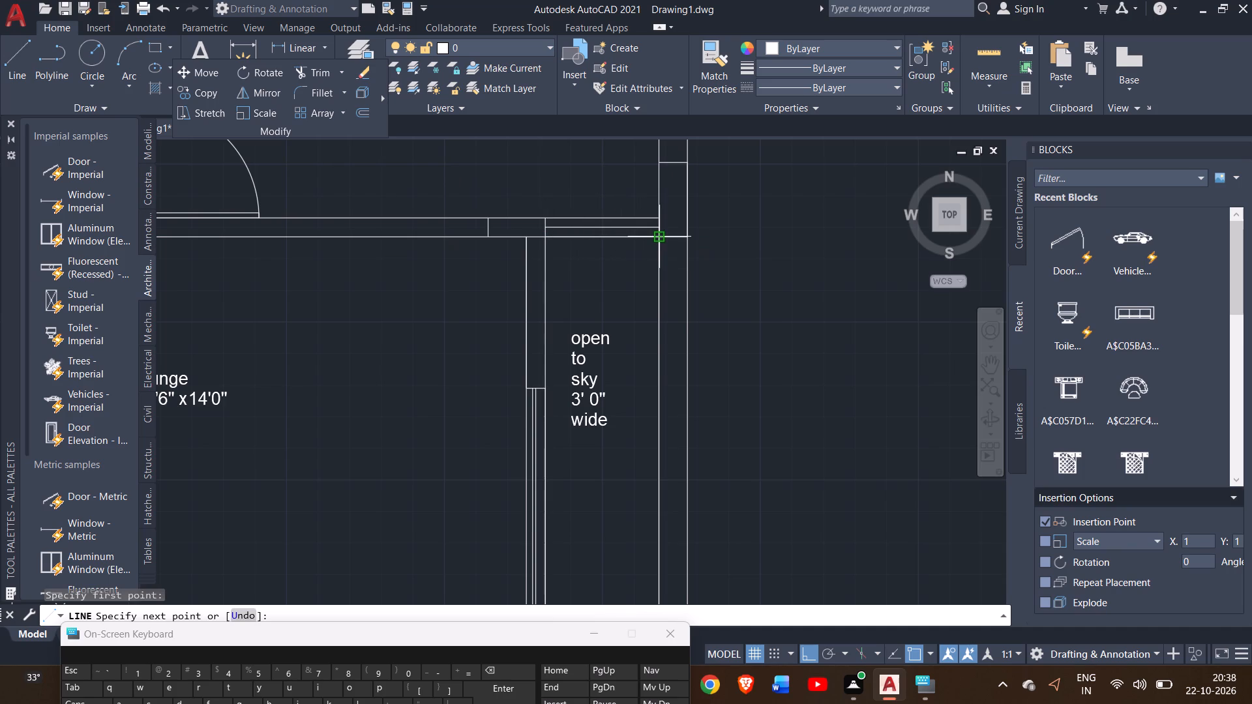
left_click(655, 226)
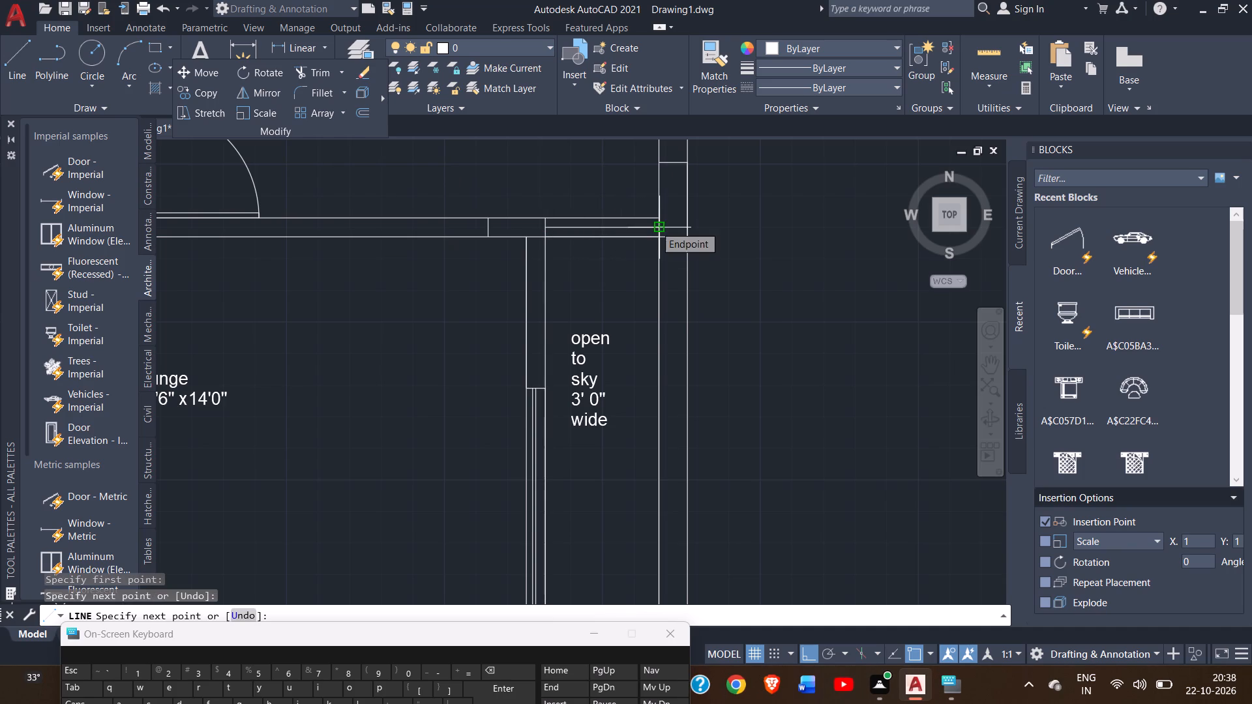
scroll(654, 226, "up", 1, "ctrl")
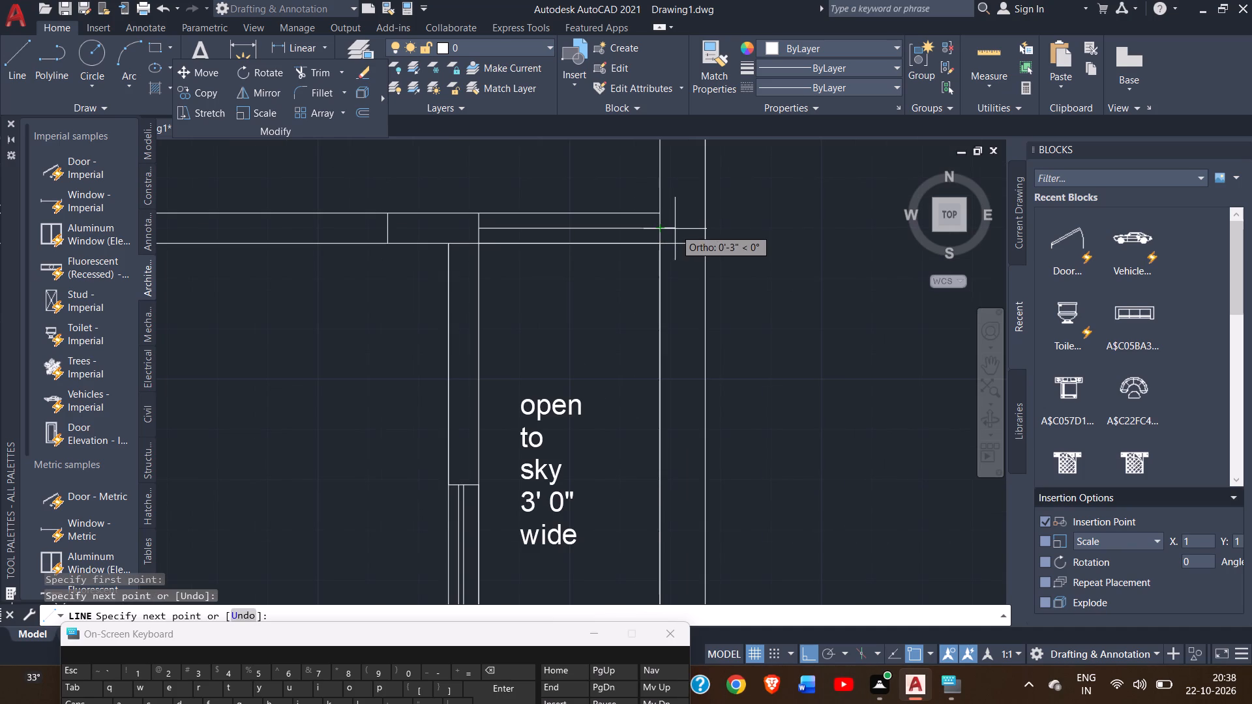
right_click(675, 229)
left_click(692, 237)
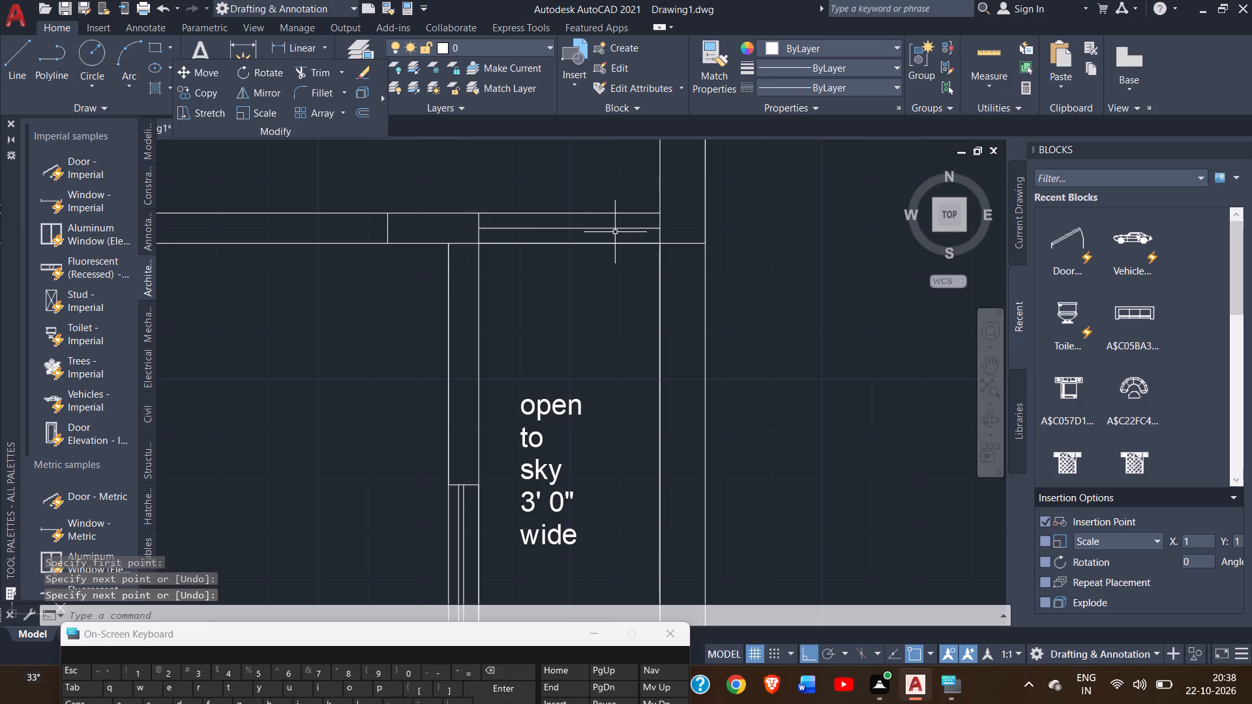
Offset the upper opening's centre line by 1" towards the open-to-sky strip.
left_click(609, 227)
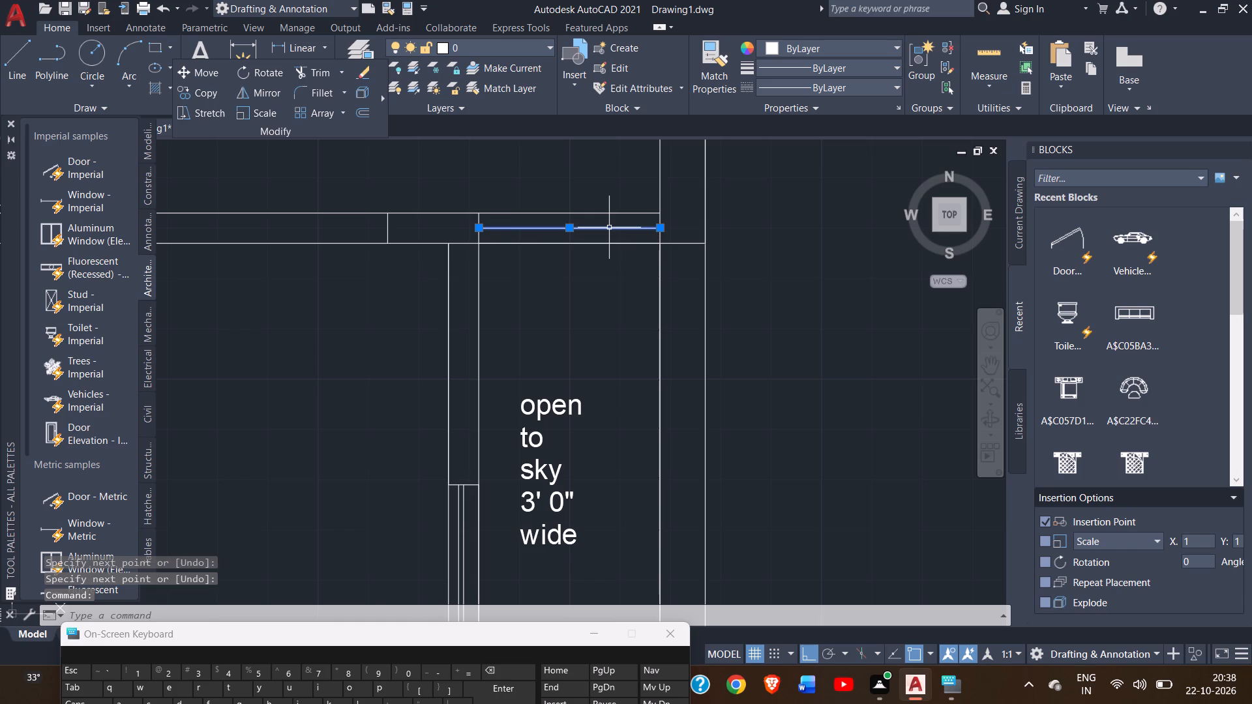
type("off")
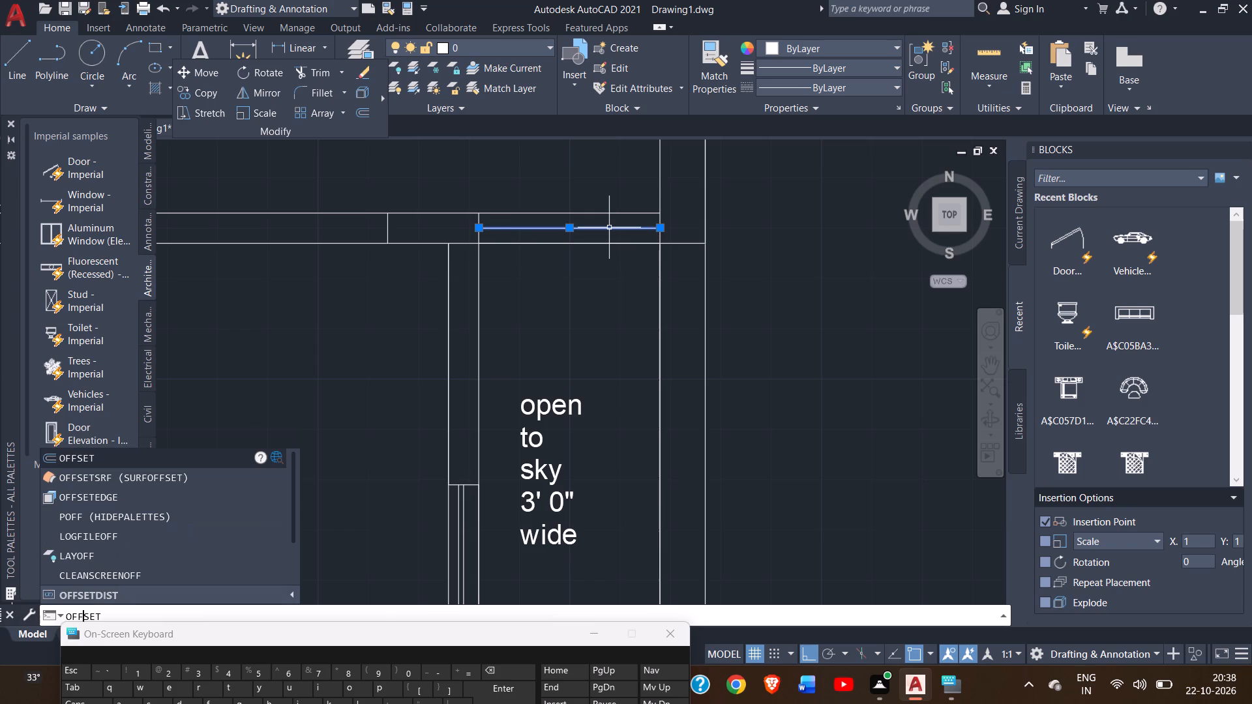
key("Return")
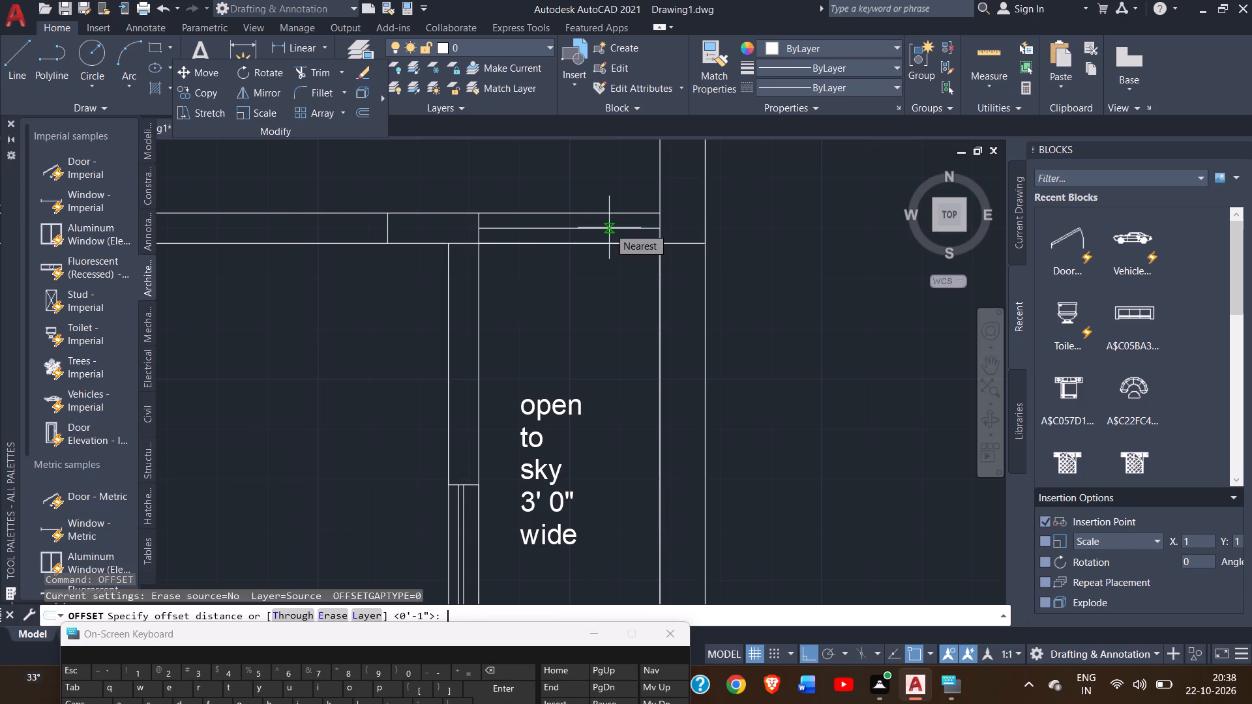
scroll(609, 227, "up", 2, "ctrl")
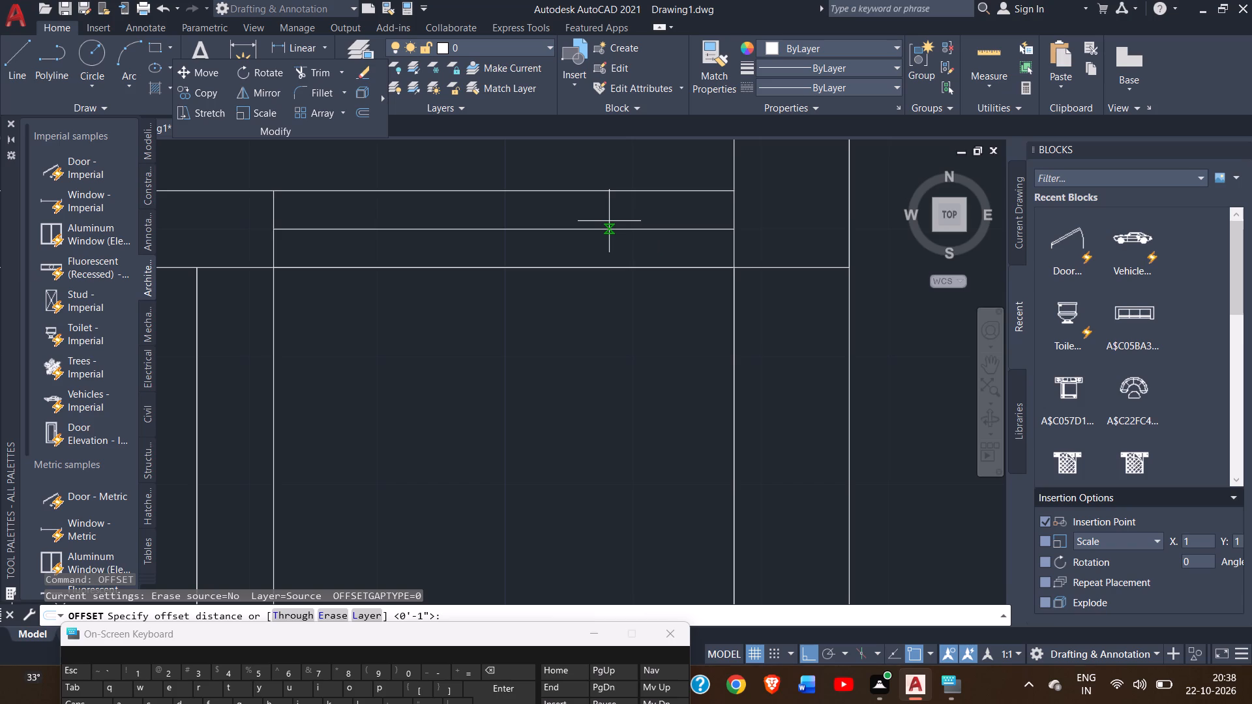
key("1")
key("shift+quotedbl")
key("Return")
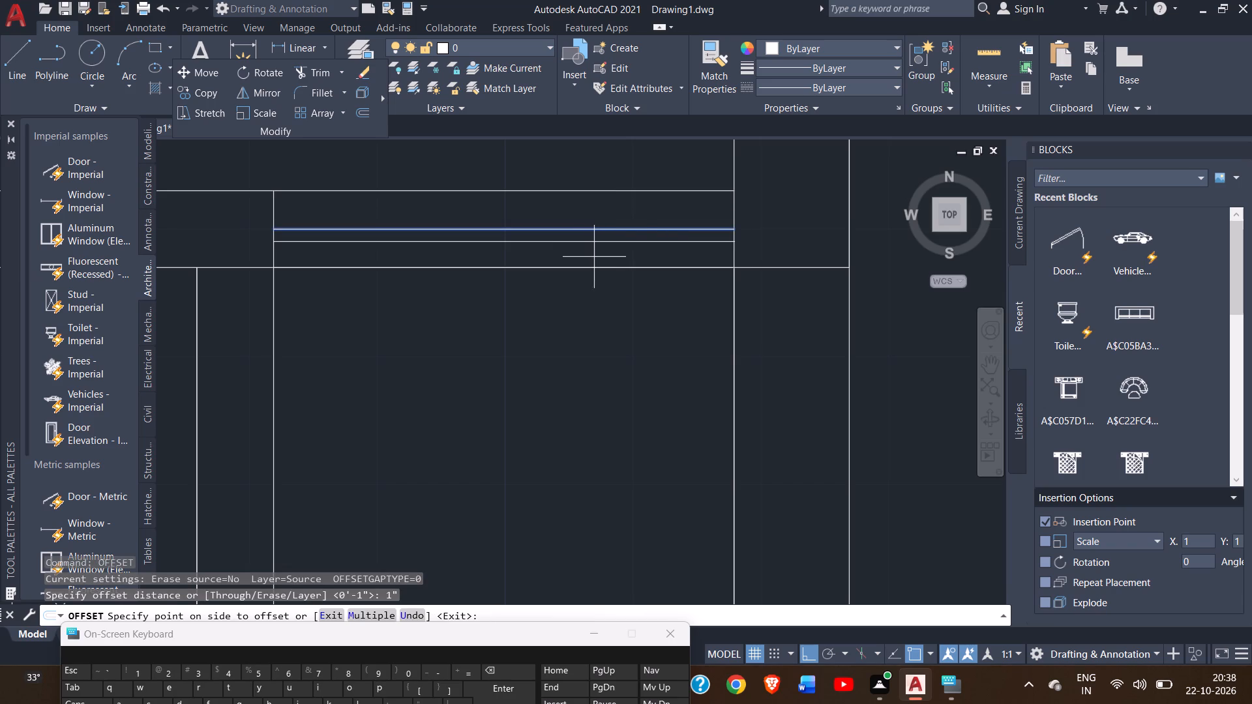
left_click(593, 260)
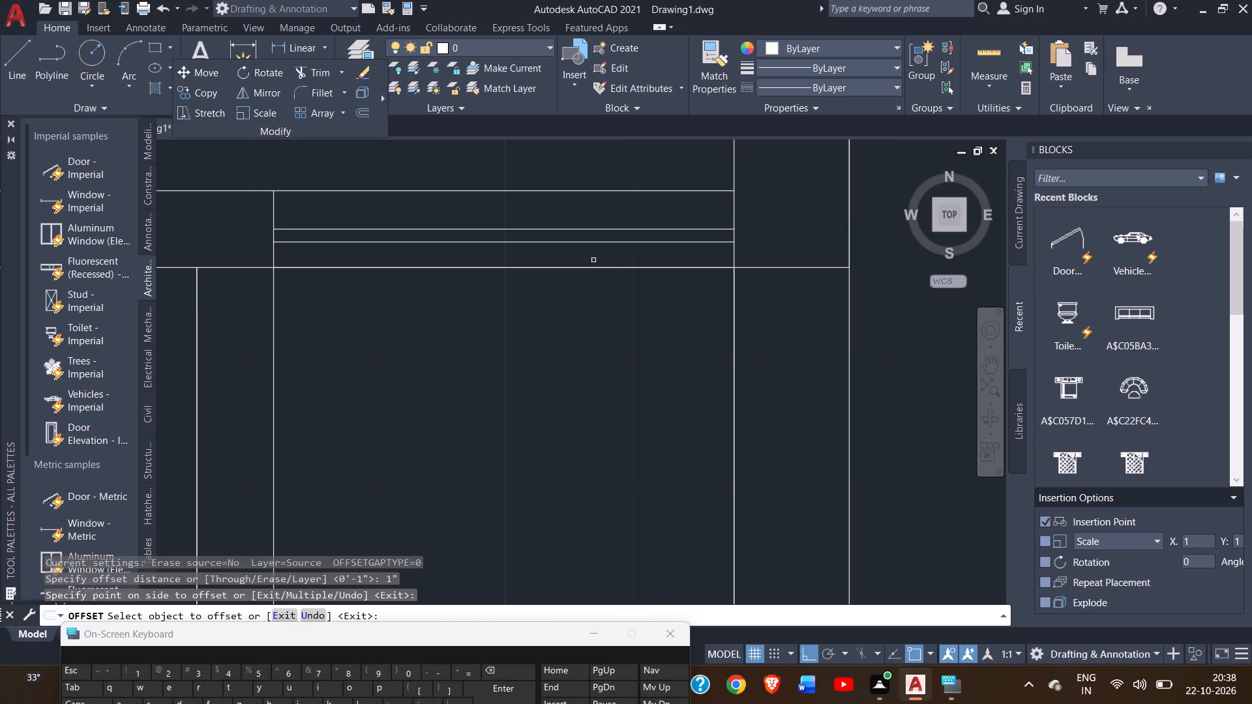
scroll(568, 294, "down", 3, "ctrl")
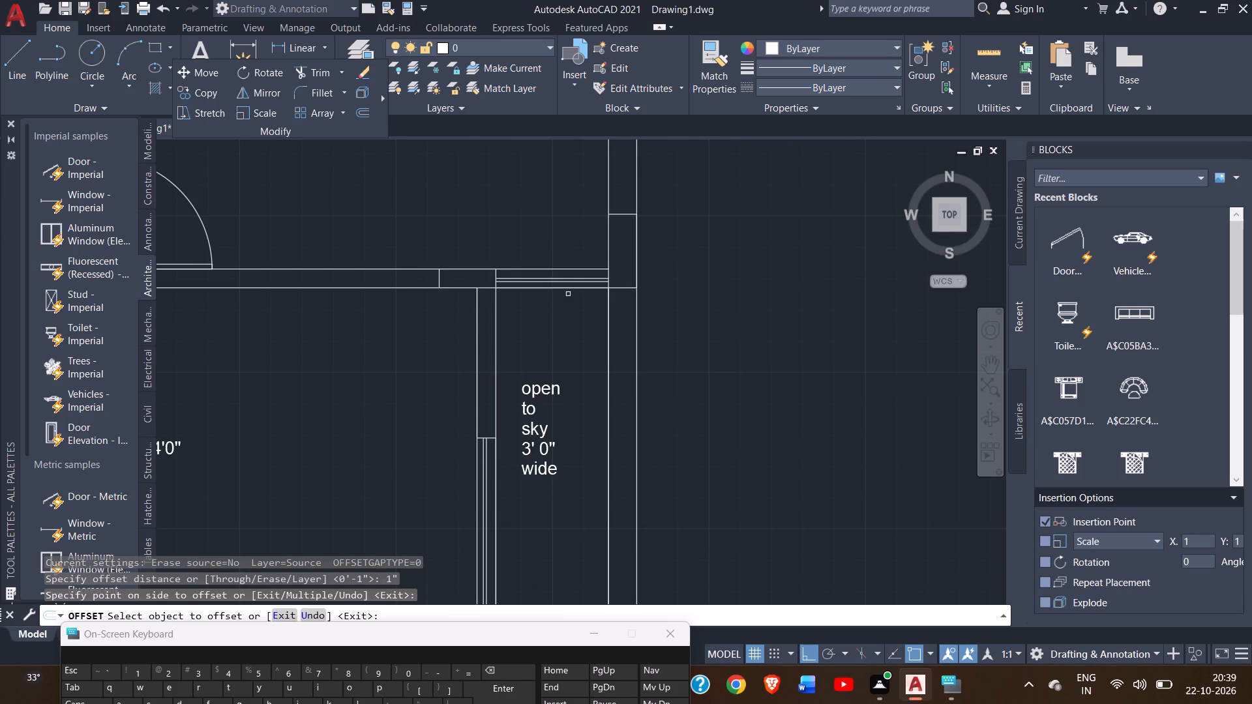
right_click(687, 272)
left_click(702, 276)
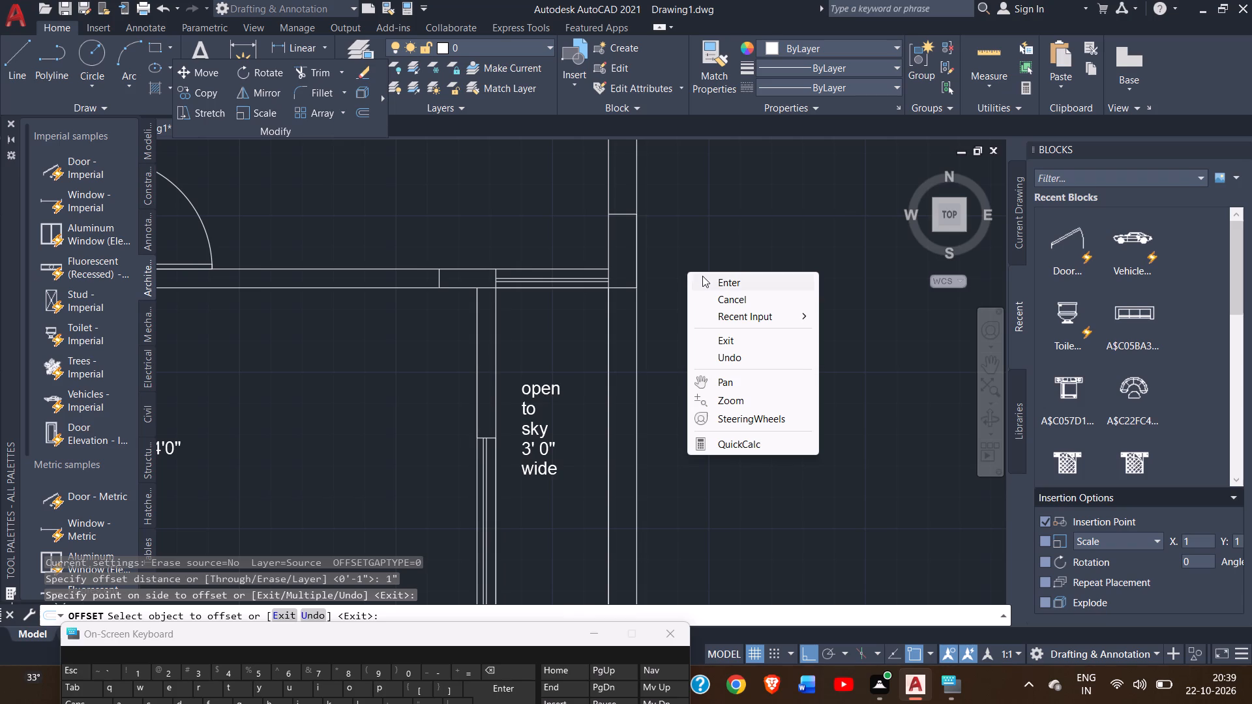
Draw a line across the wall between the open-to-sky strip and the kitchen, continuing the lounge wall's strip-side face.
left_click(988, 366)
left_click_drag(848, 373, 826, 181)
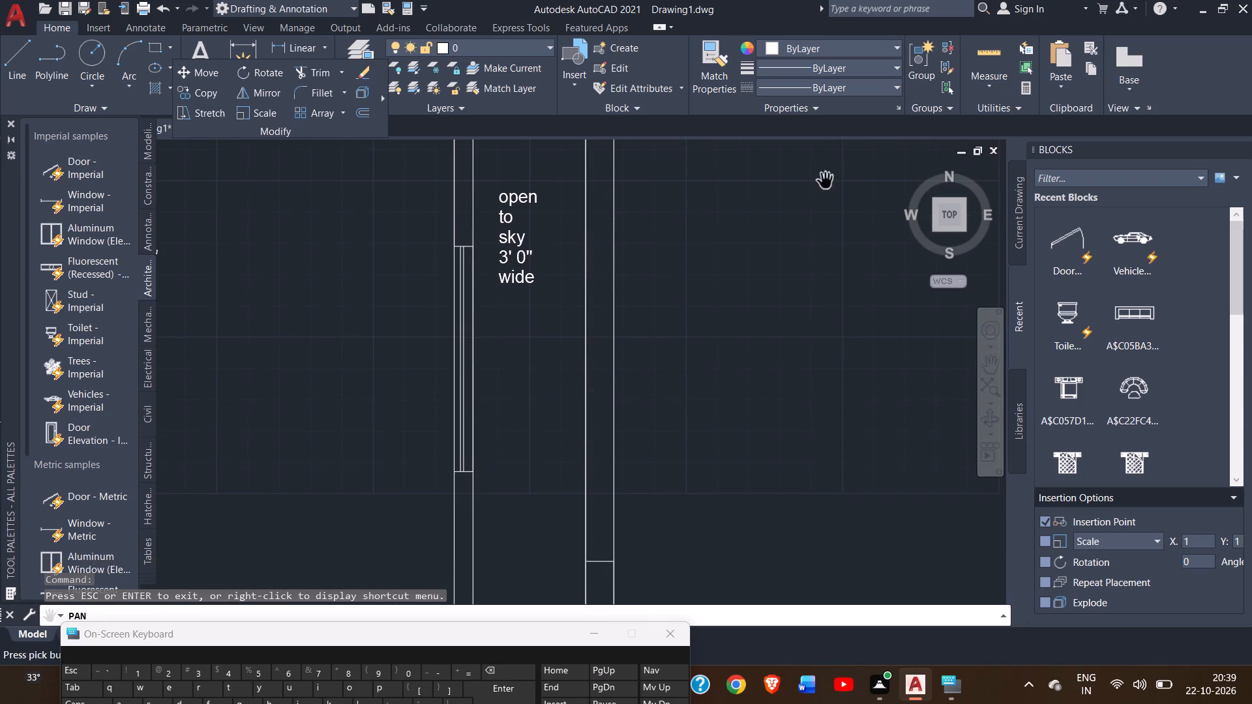
left_click_drag(805, 284, 814, 107)
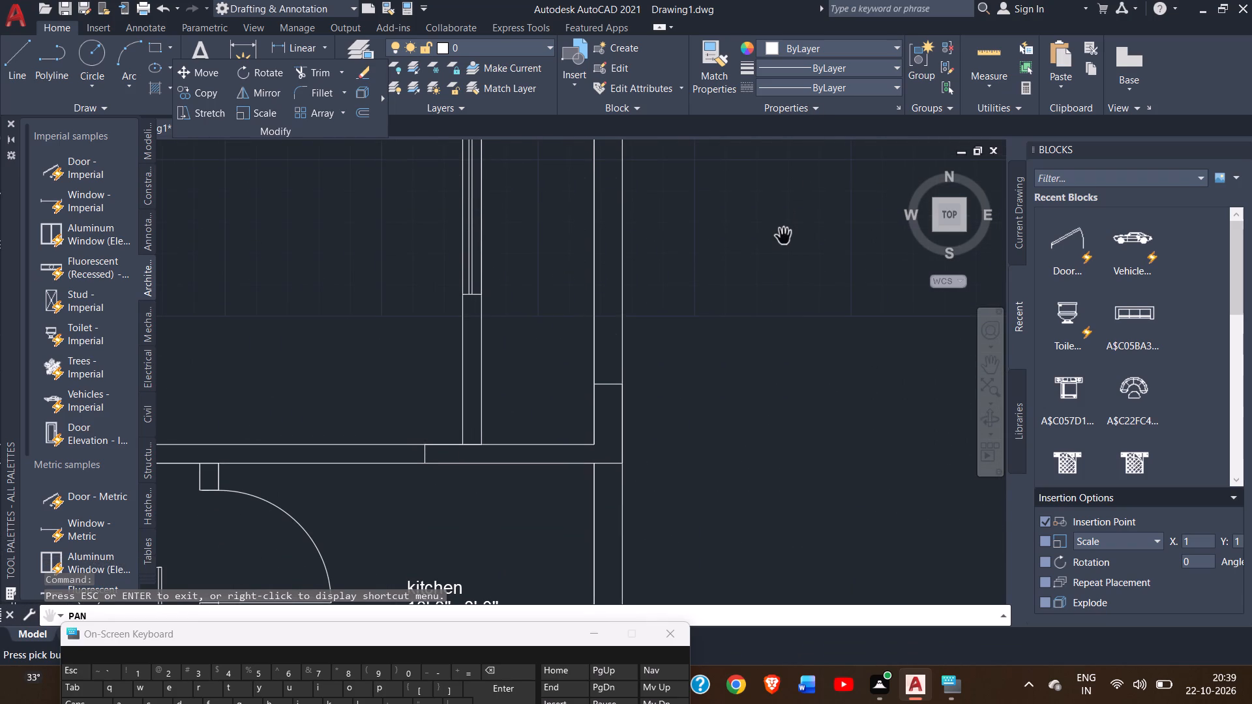
right_click(783, 237)
left_click(805, 246)
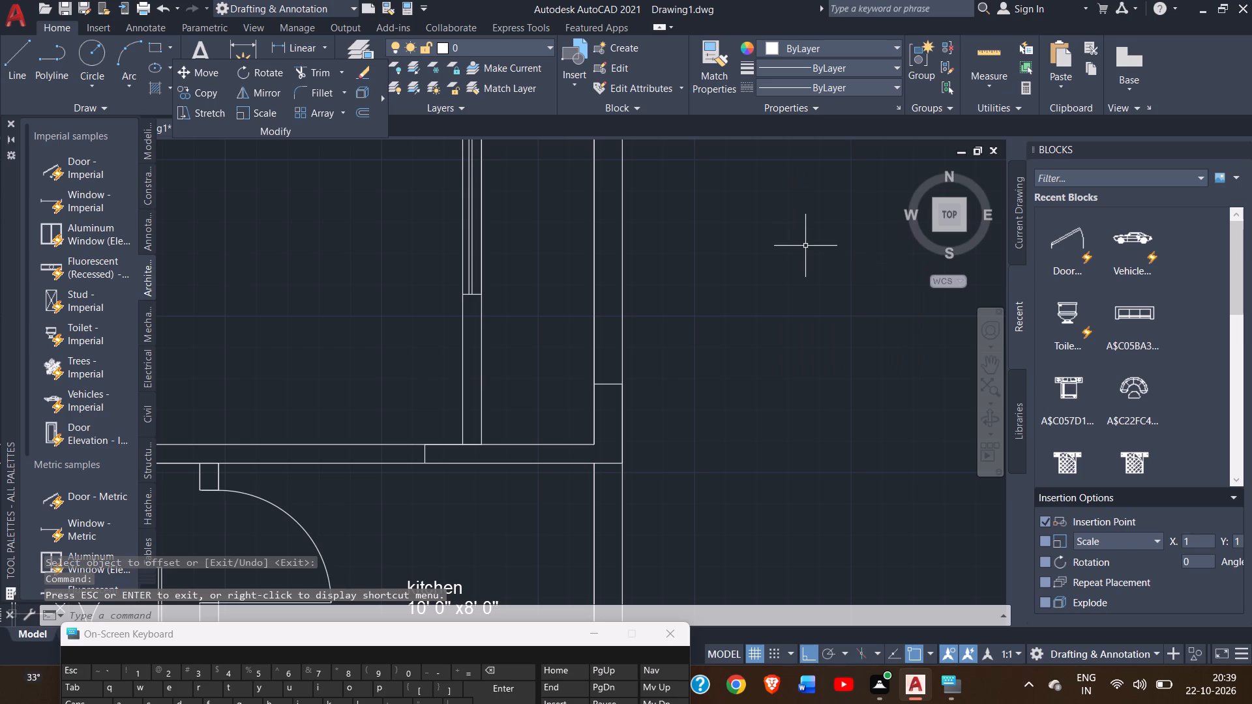
left_click(19, 84)
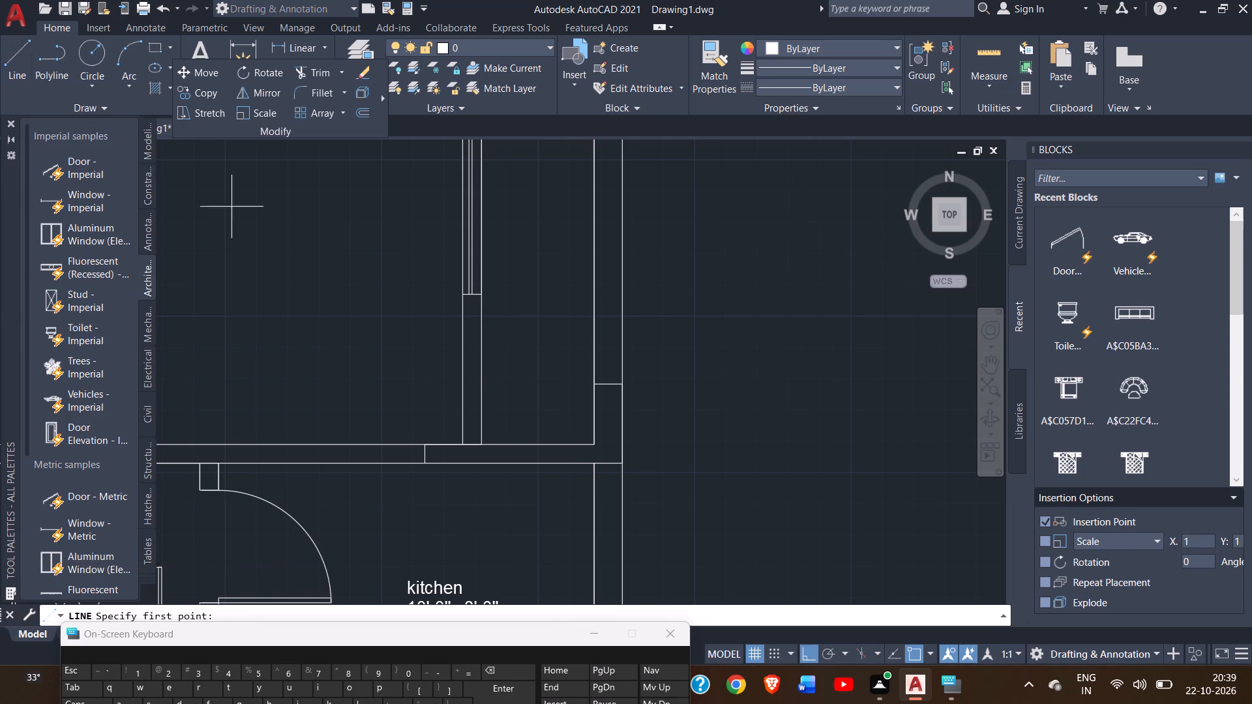
left_click_drag(478, 443, 481, 463)
left_click(481, 463)
right_click(481, 463)
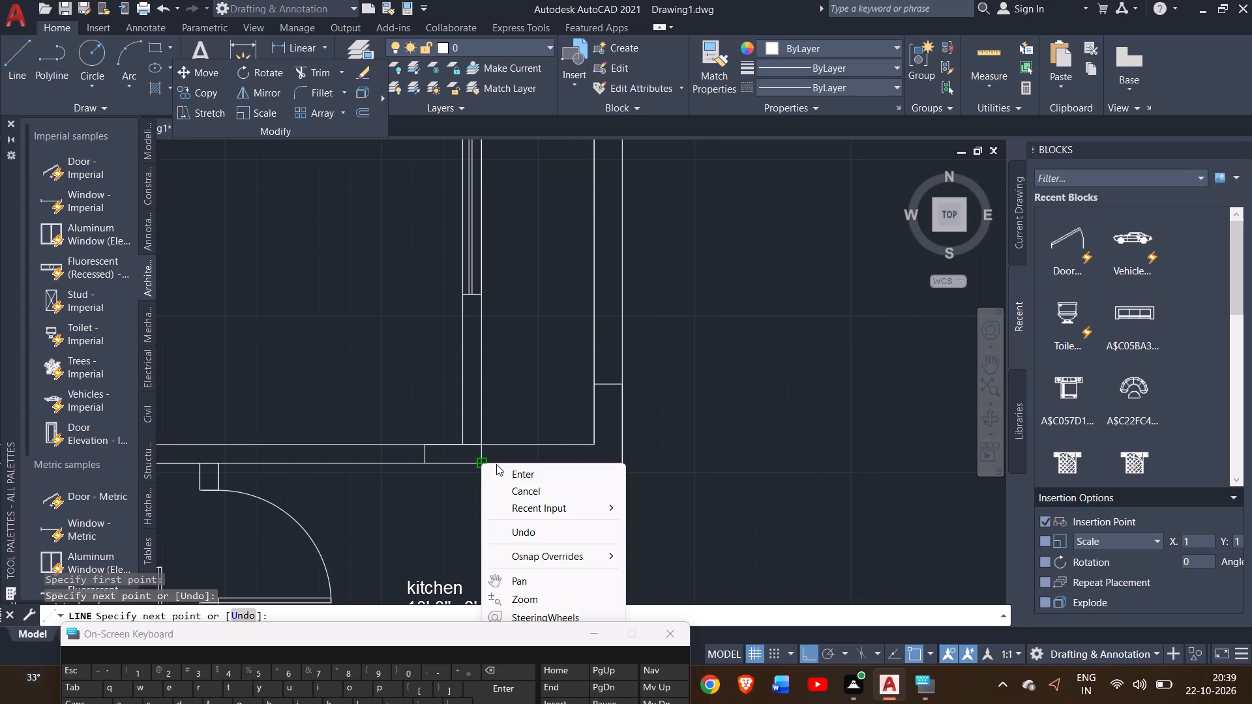
left_click(503, 468)
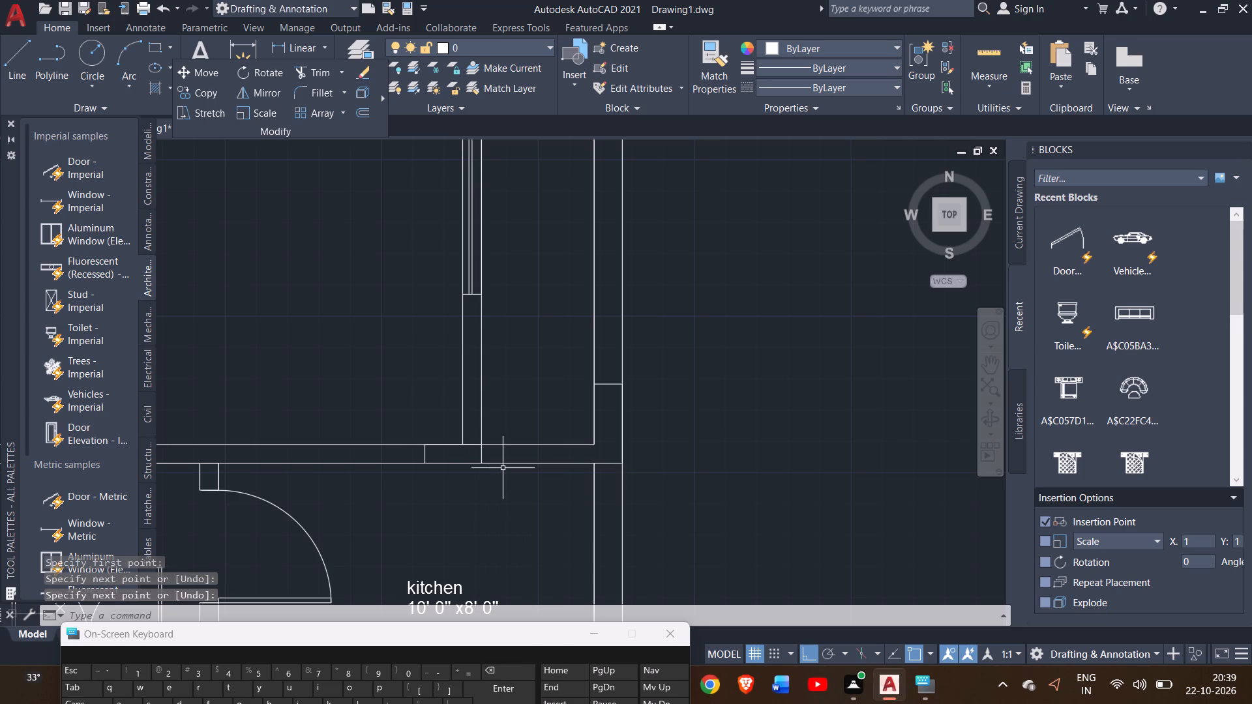
Draw a second line across the kitchen-side wall of the open-to-sky strip, in line with the outer wall's inner face.
left_click_drag(11, 77, 506, 329)
left_click(13, 79)
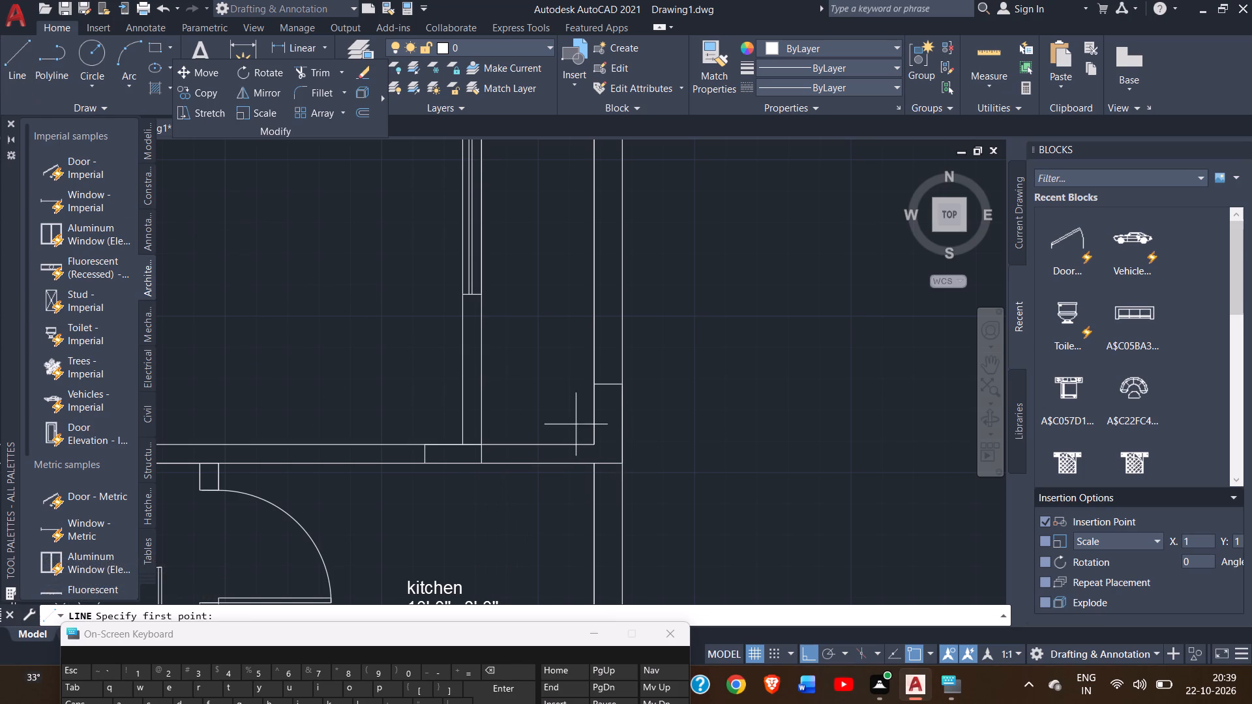
left_click_drag(595, 445, 596, 450)
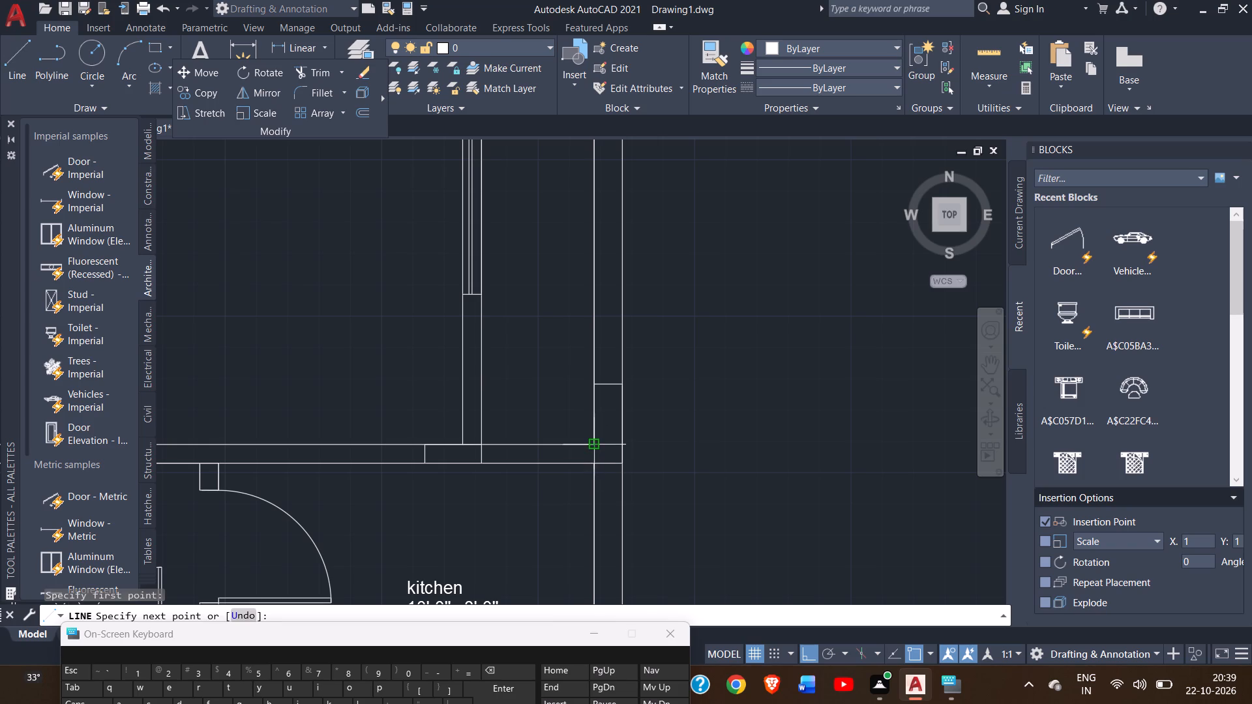
left_click_drag(596, 450, 596, 464)
left_click(596, 464)
right_click(596, 464)
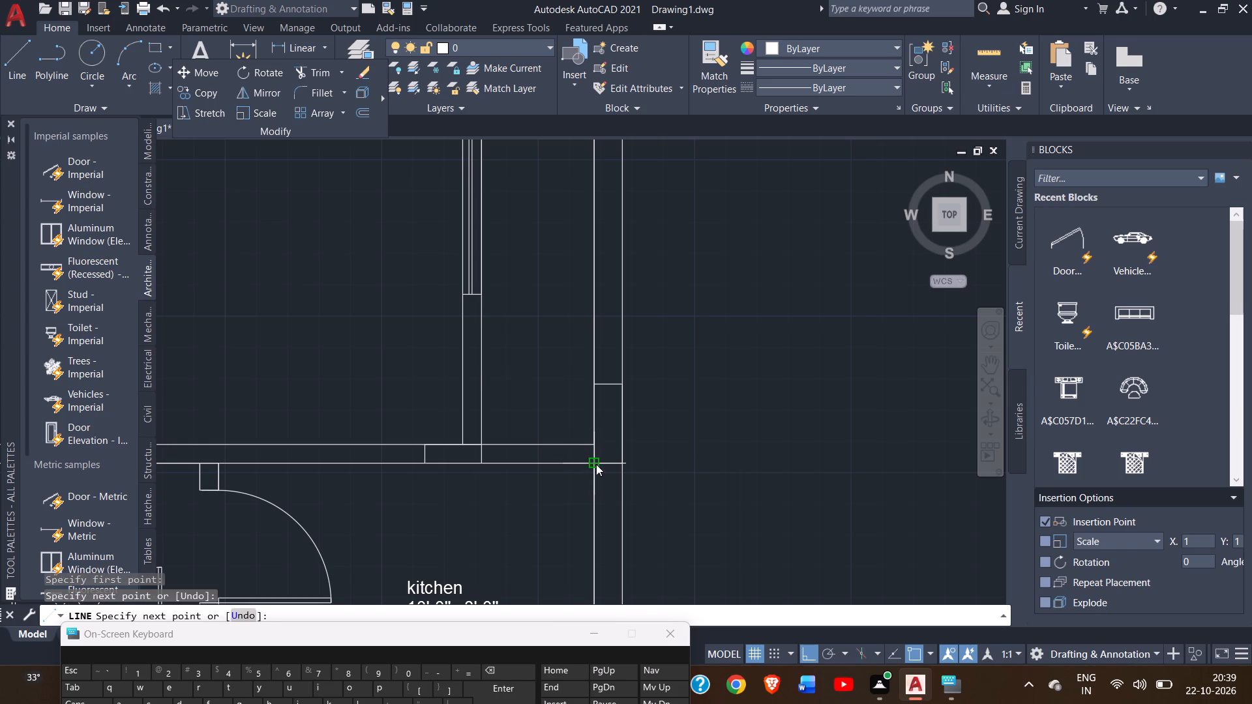
left_click(616, 471)
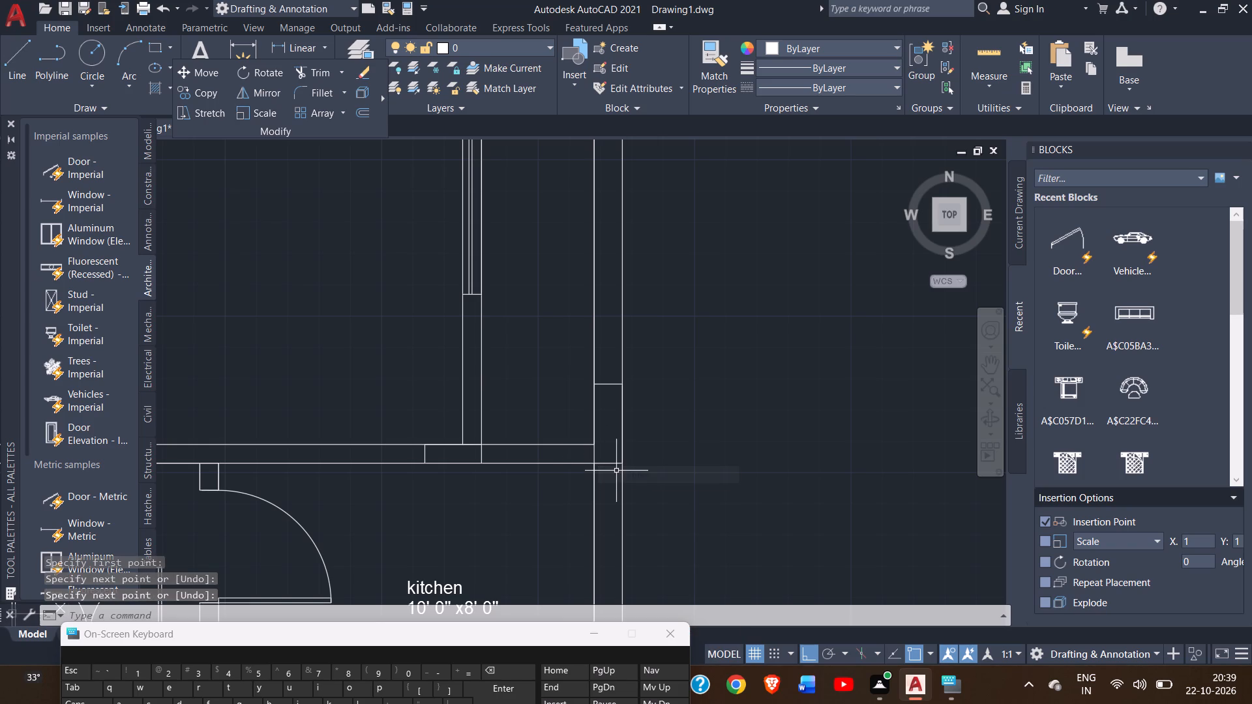
Draw a centre line inside the kitchen-side wall between the midpoints of the opening's two end lines.
left_click(18, 56)
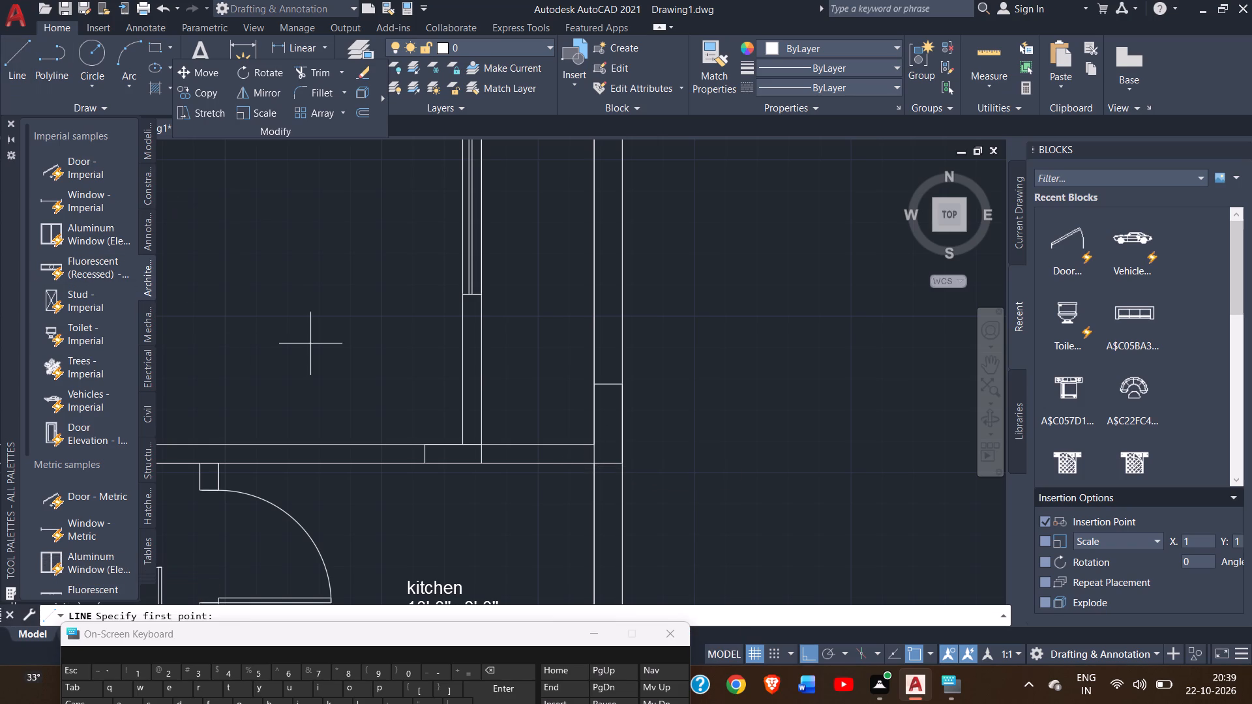
left_click_drag(484, 454, 536, 450)
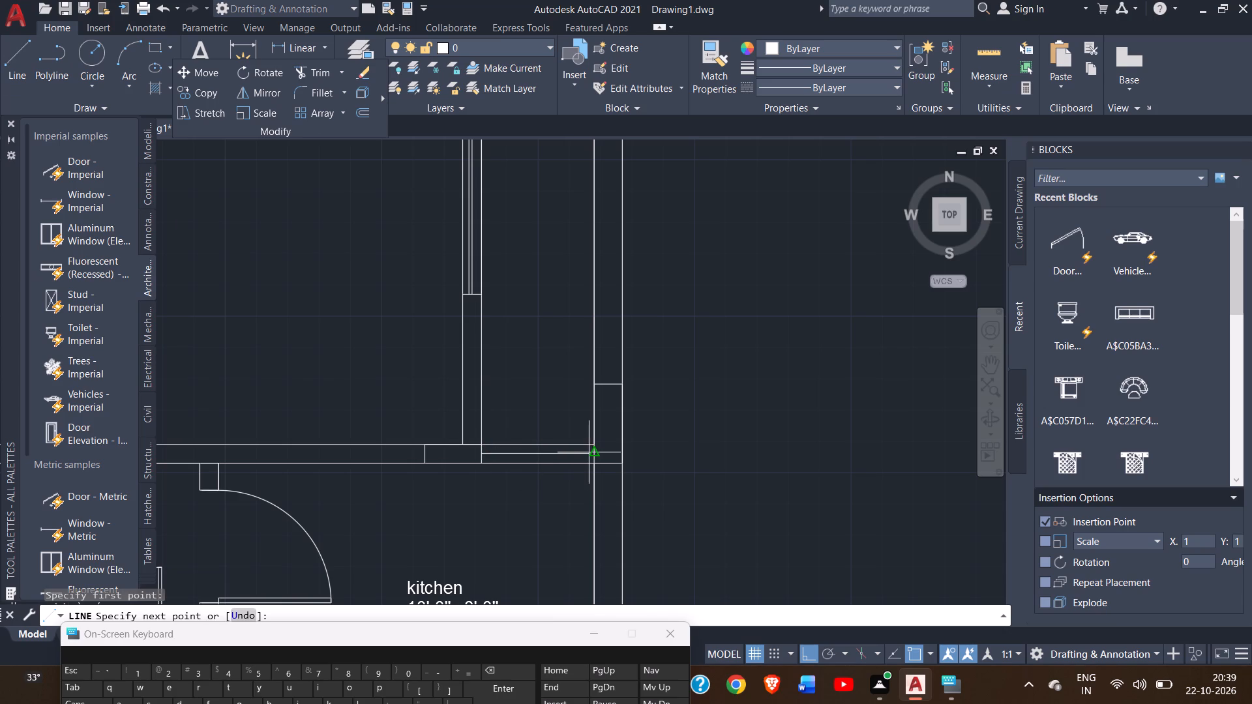
left_click(593, 451)
right_click(593, 451)
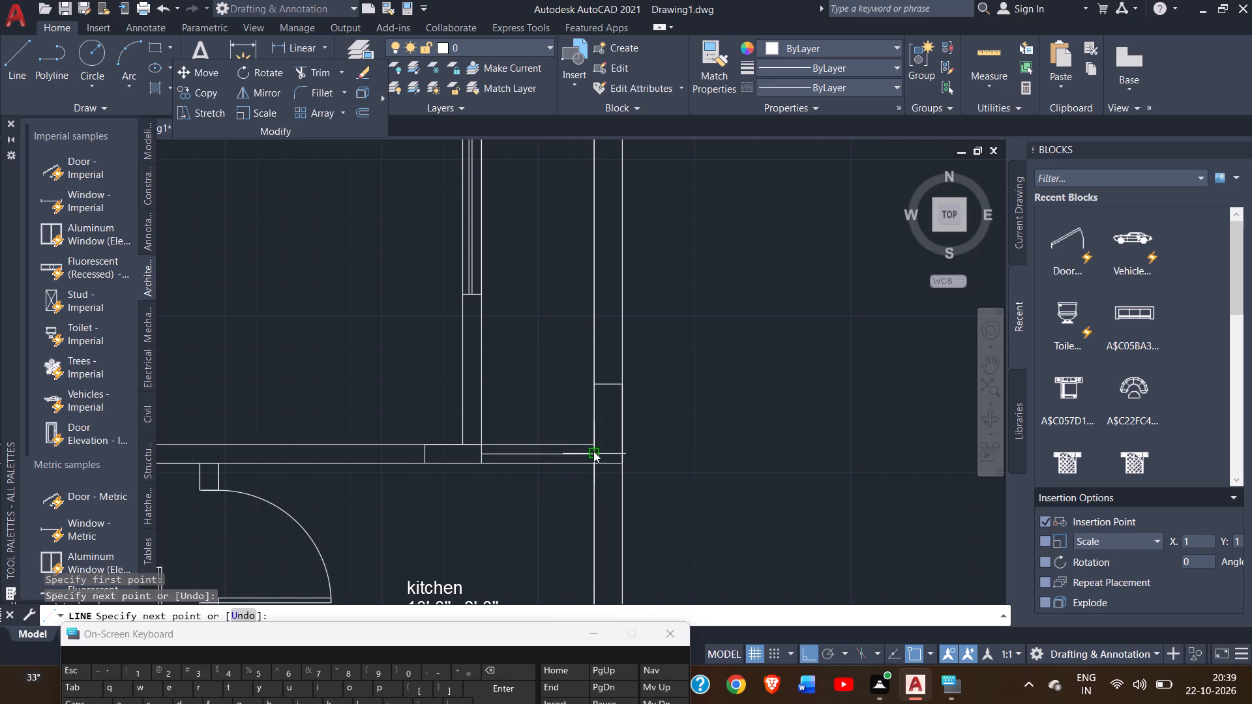
left_click(626, 463)
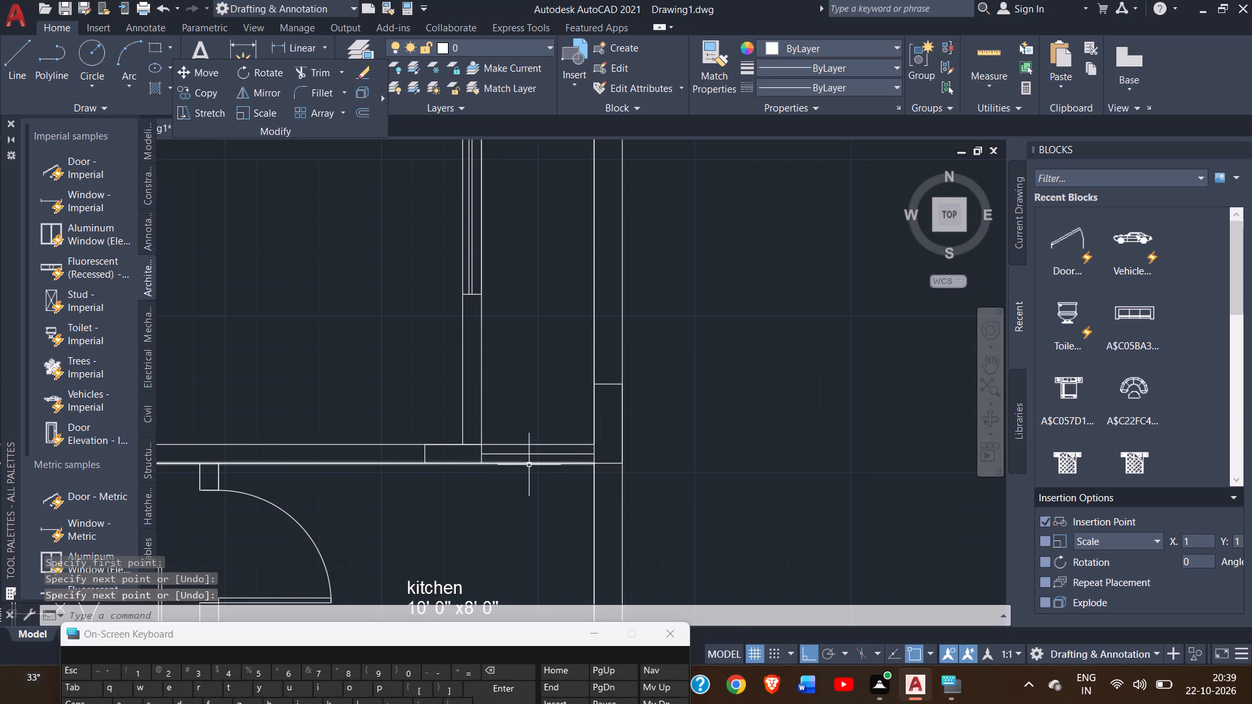
Offset the kitchen-side opening's centre line by 1" towards the kitchen.
scroll(529, 465, "up", 2, "ctrl")
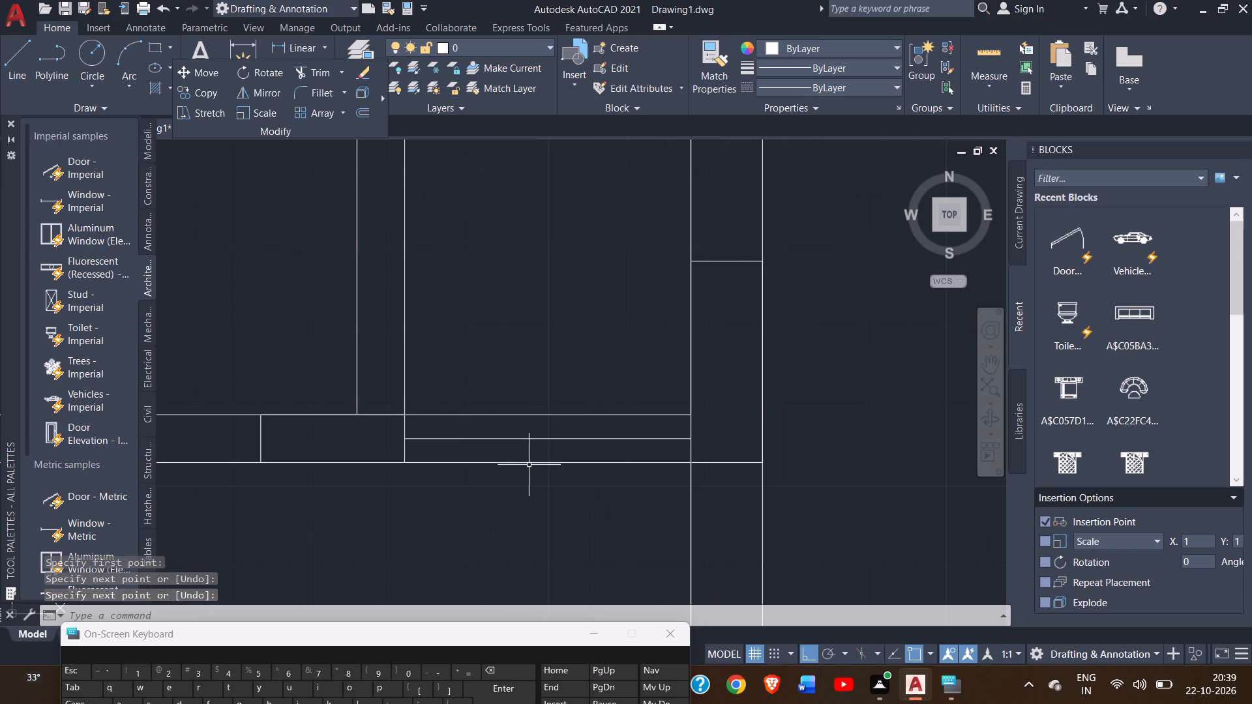
left_click(524, 440)
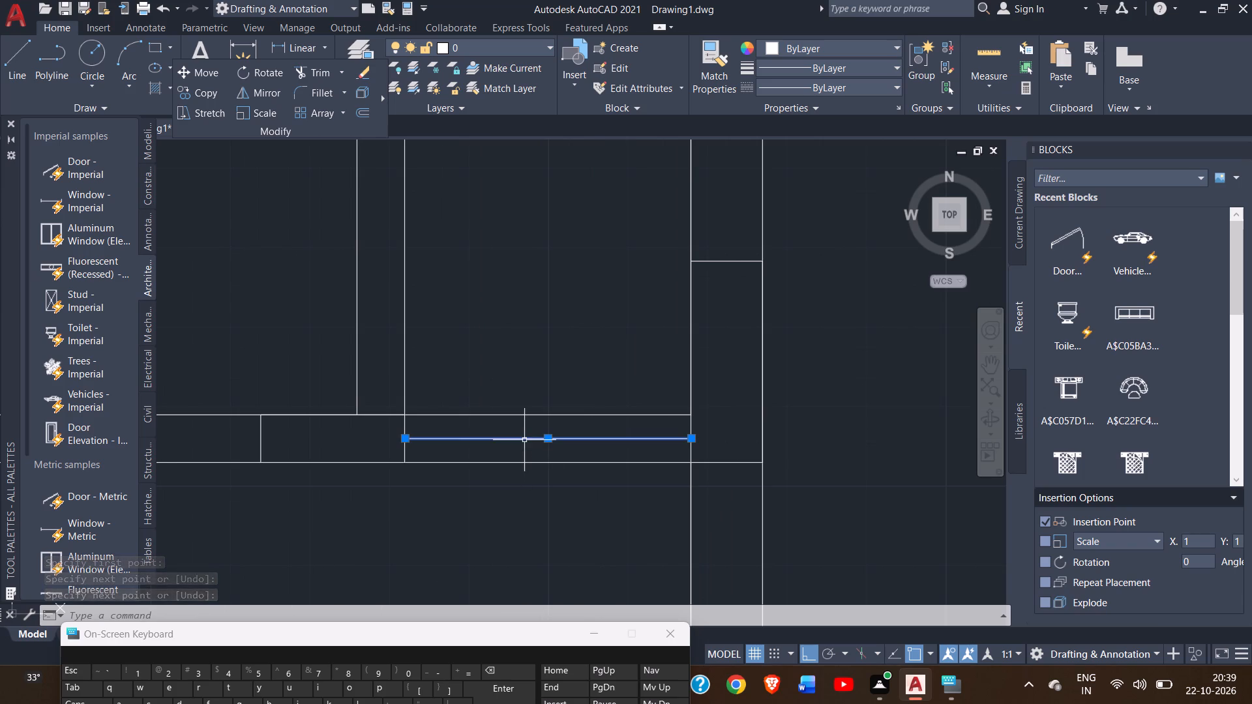
type("off")
key("Return")
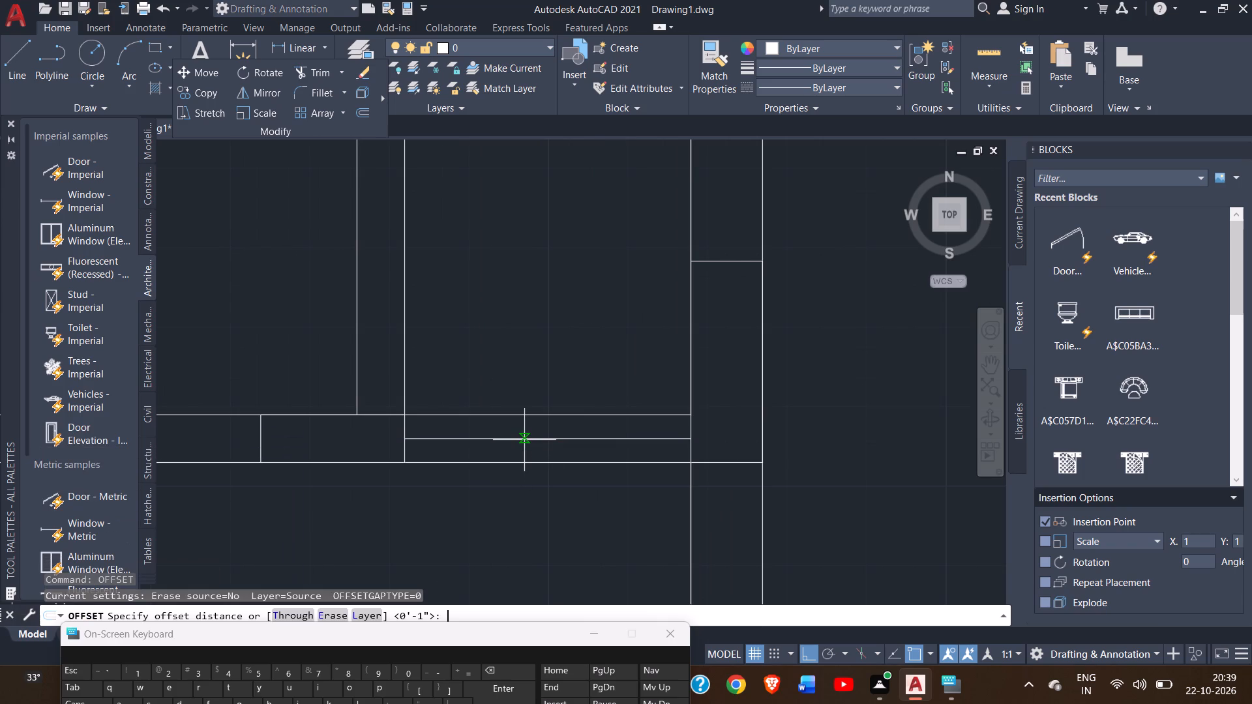
key("1")
key("shift+quotedbl")
key("Return")
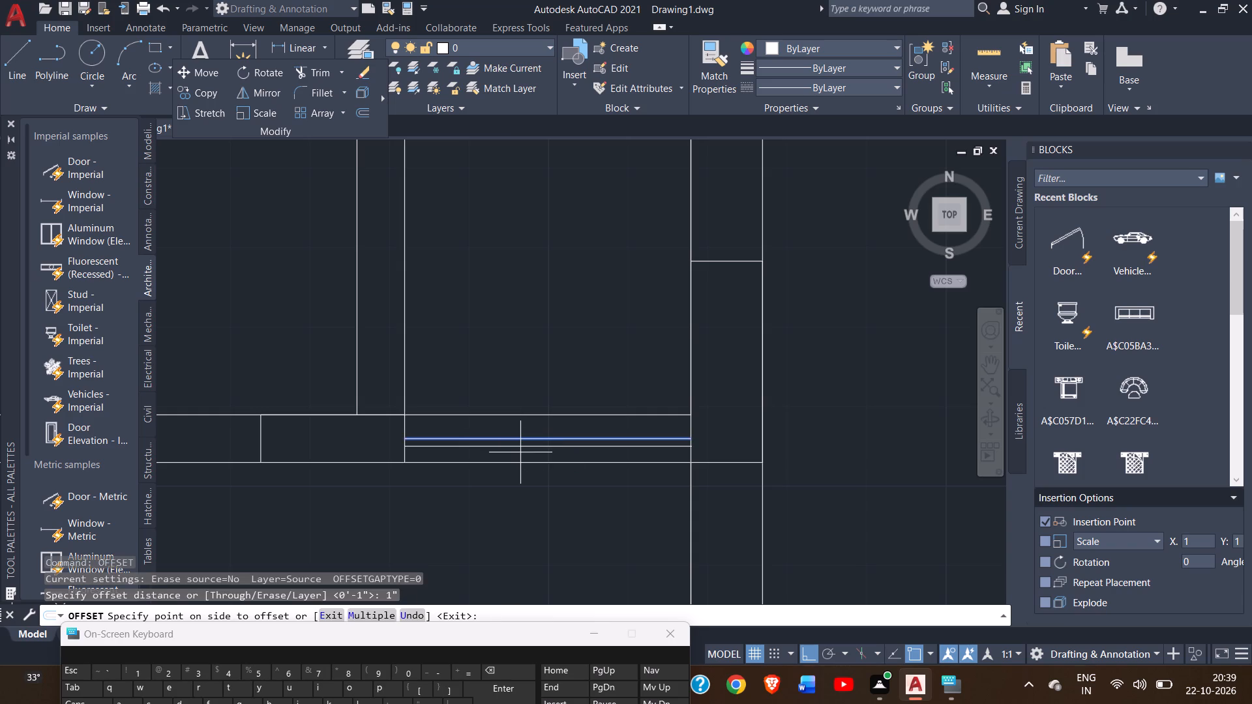
scroll(520, 452, "up", 3, "ctrl")
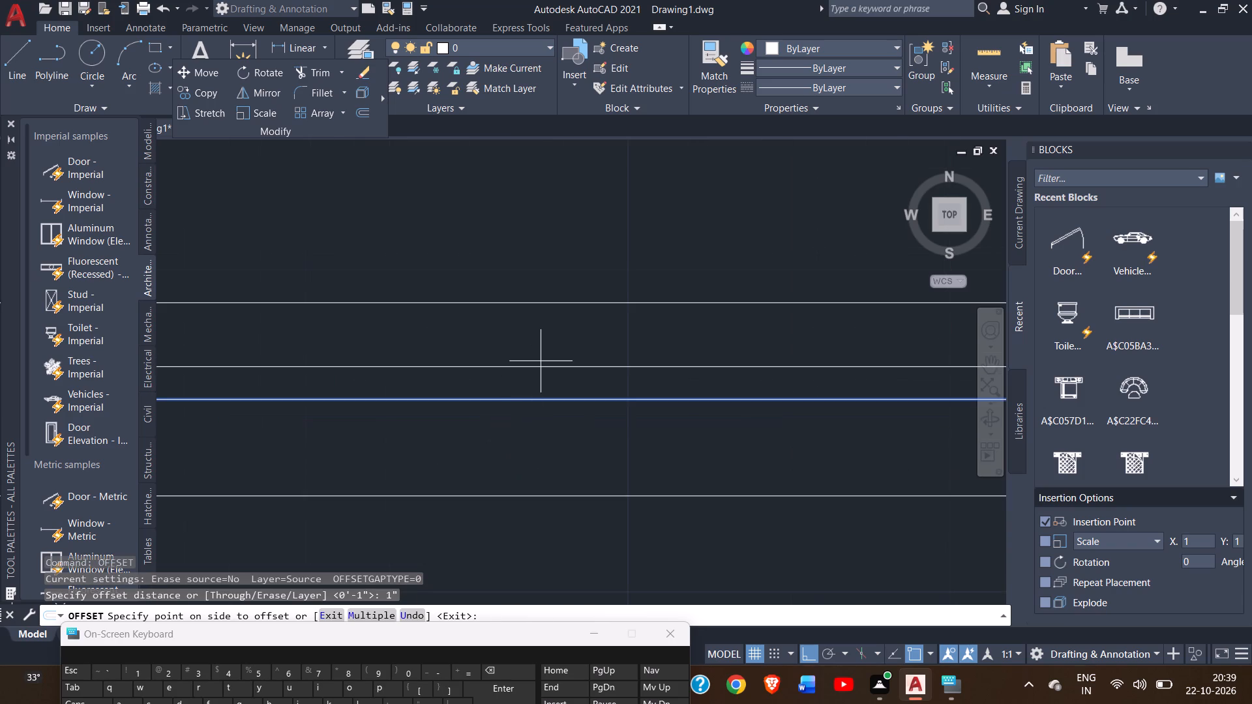
left_click(507, 460)
scroll(507, 460, "down", 3, "ctrl")
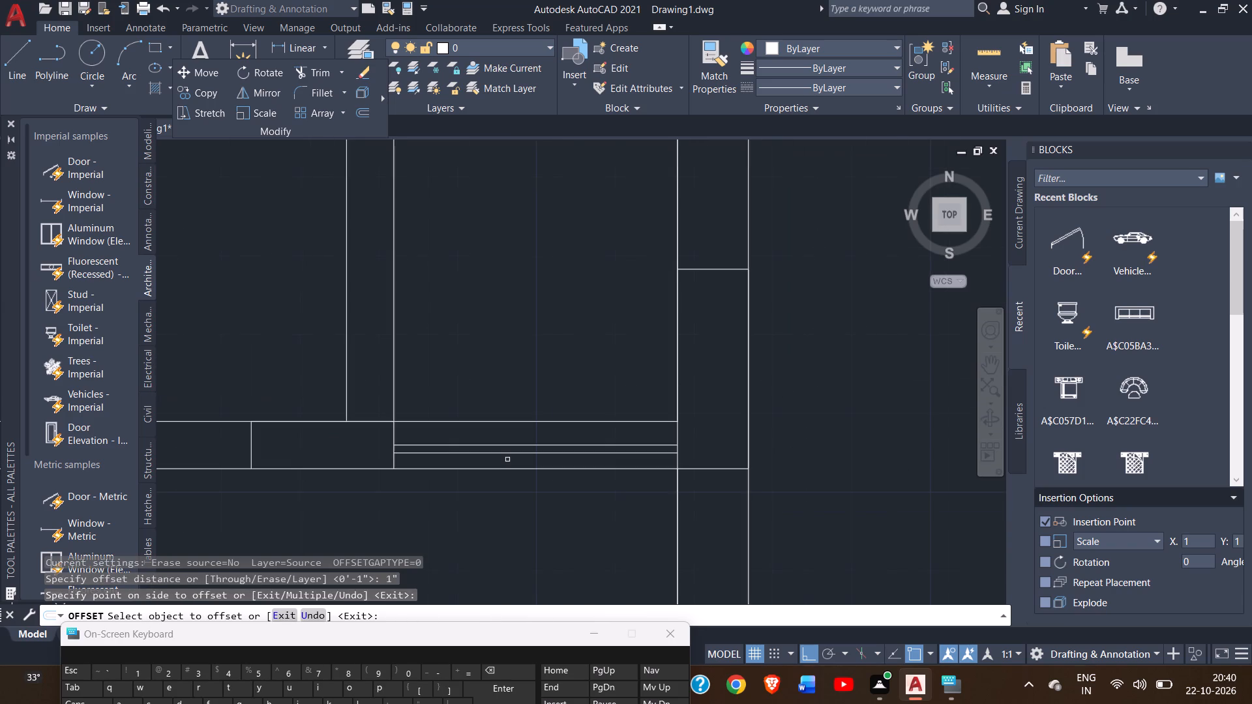
scroll(507, 460, "down", 3, "ctrl")
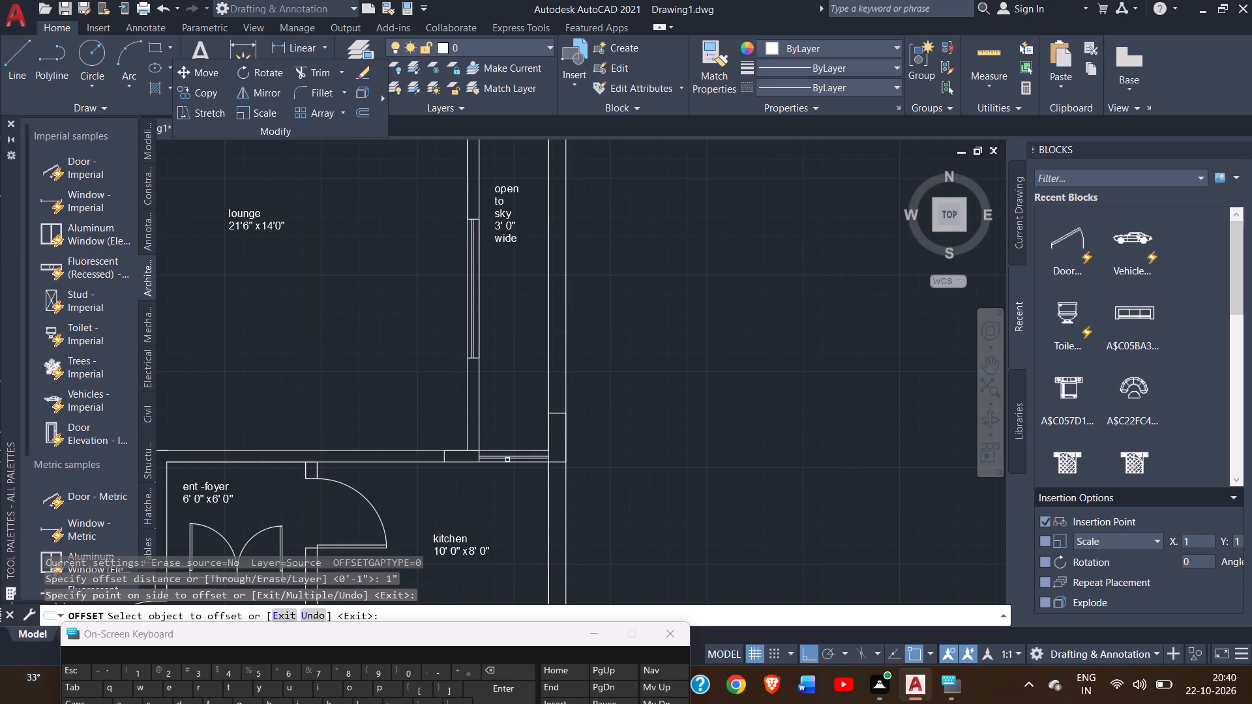
right_click(726, 306)
left_click(746, 320)
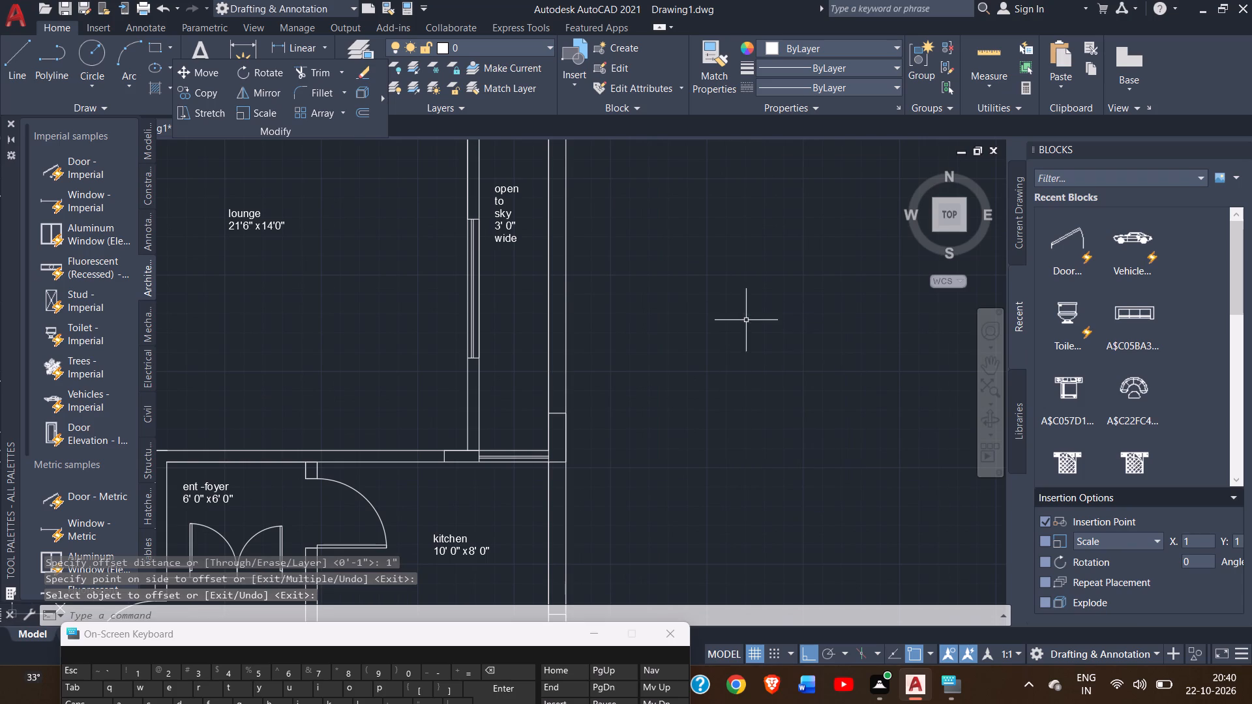
Draw connected lines in the top outer wall, across it at the o.t.s. shaft's east face, along its outer edge, and back across beside the east bath.
scroll(435, 378, "down", 2, "ctrl")
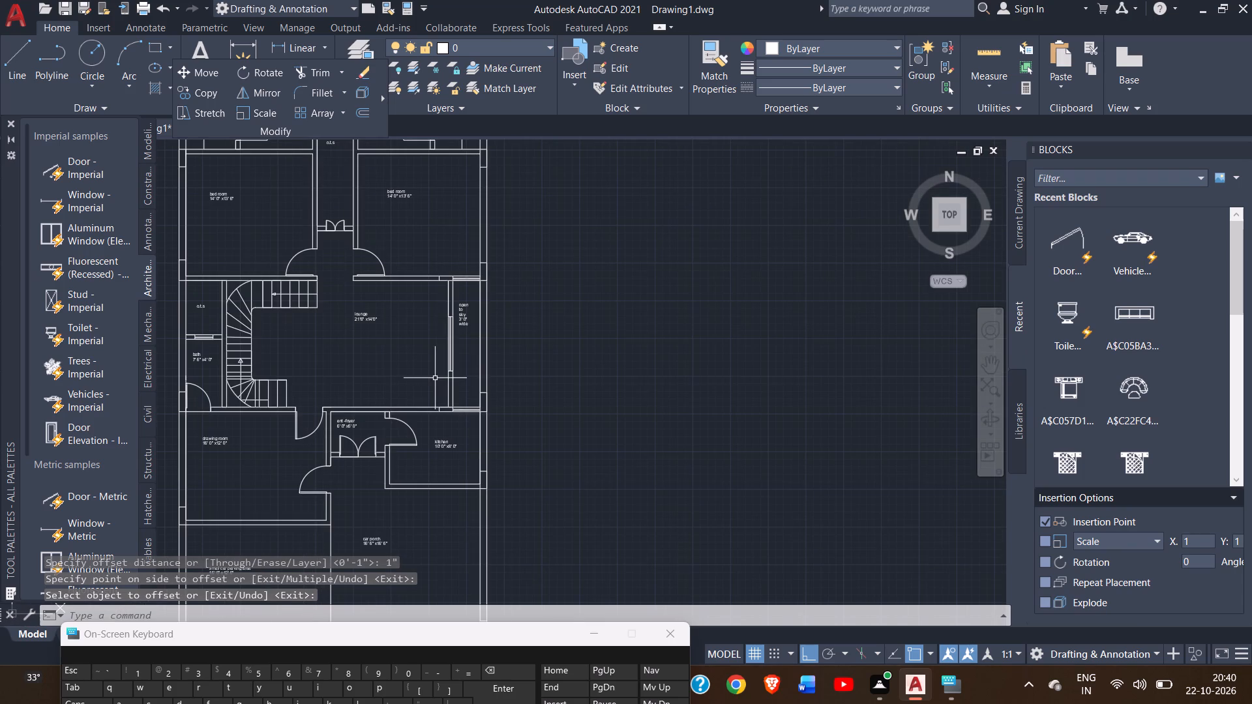
left_click(983, 360)
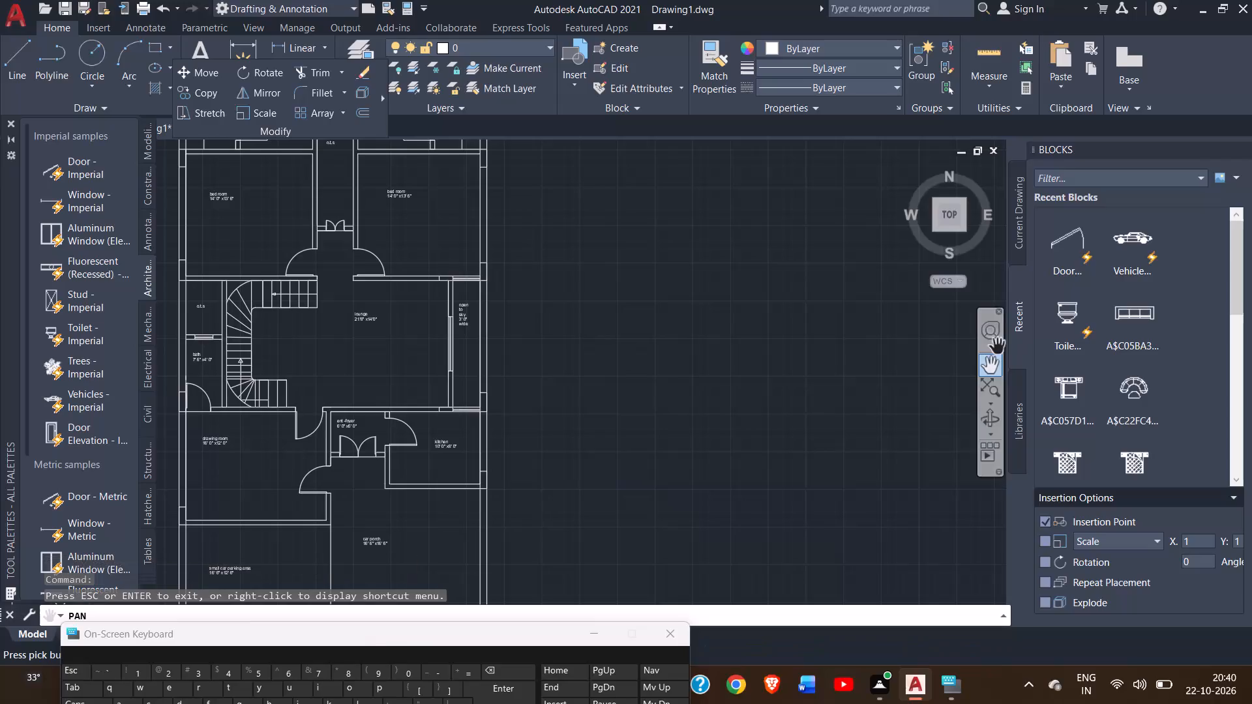
left_click_drag(747, 332, 788, 417)
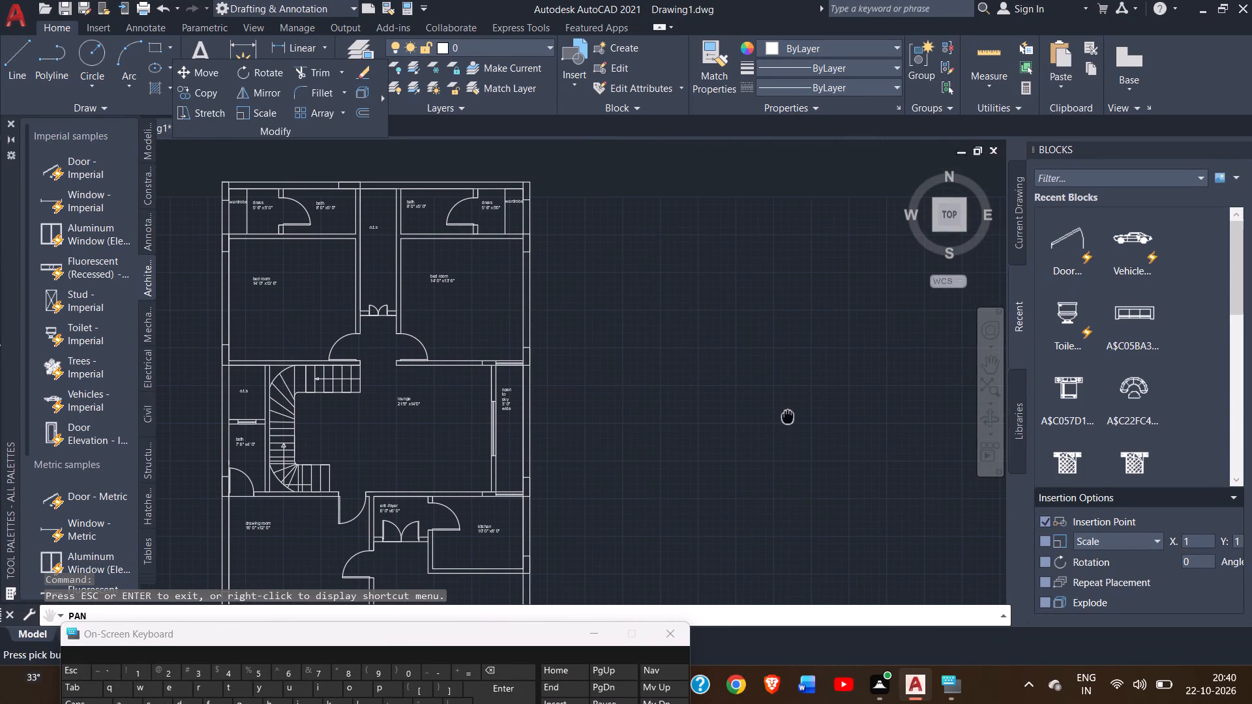
left_click_drag(668, 325, 712, 362)
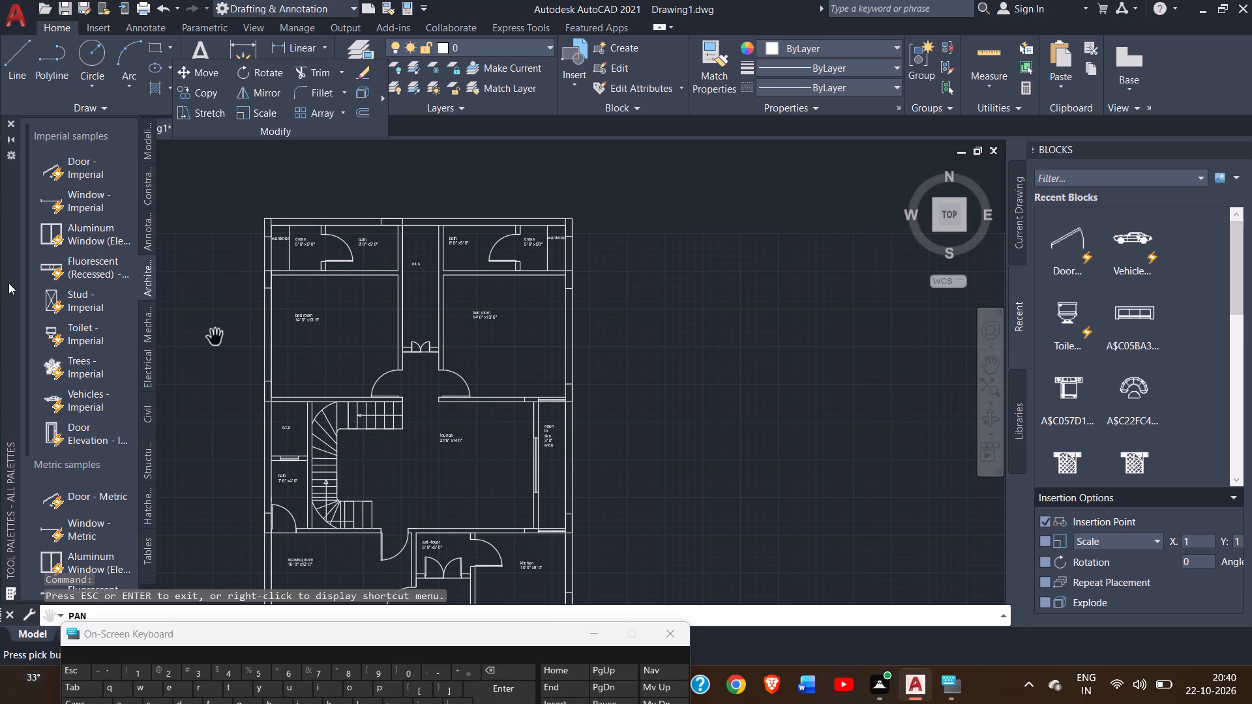
left_click(8, 62)
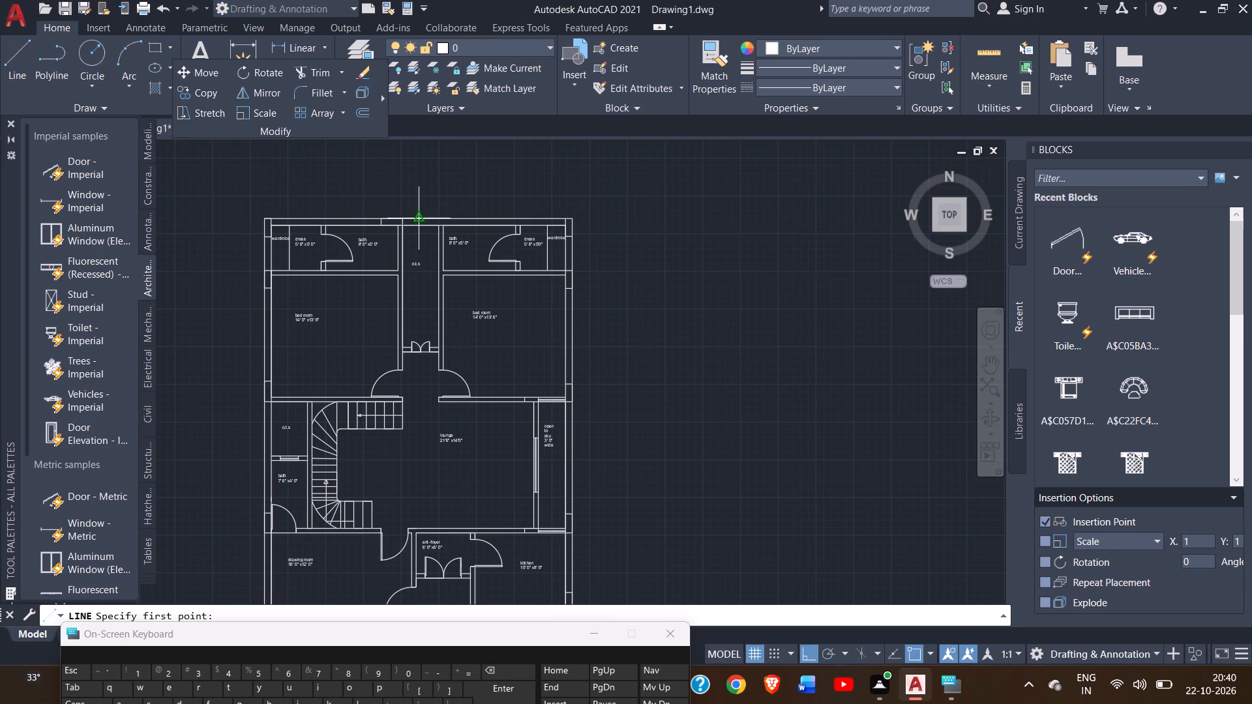
scroll(418, 214, "up", 2, "ctrl")
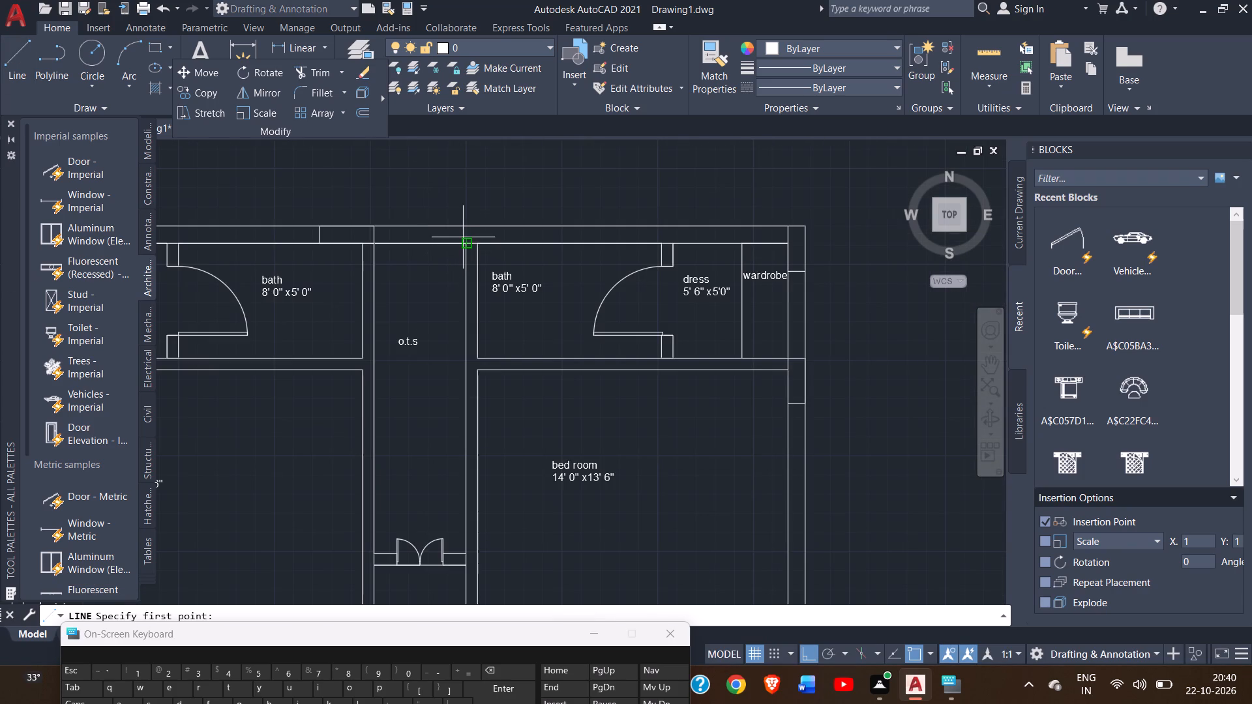
left_click_drag(468, 240, 468, 222)
left_click_drag(468, 222, 518, 223)
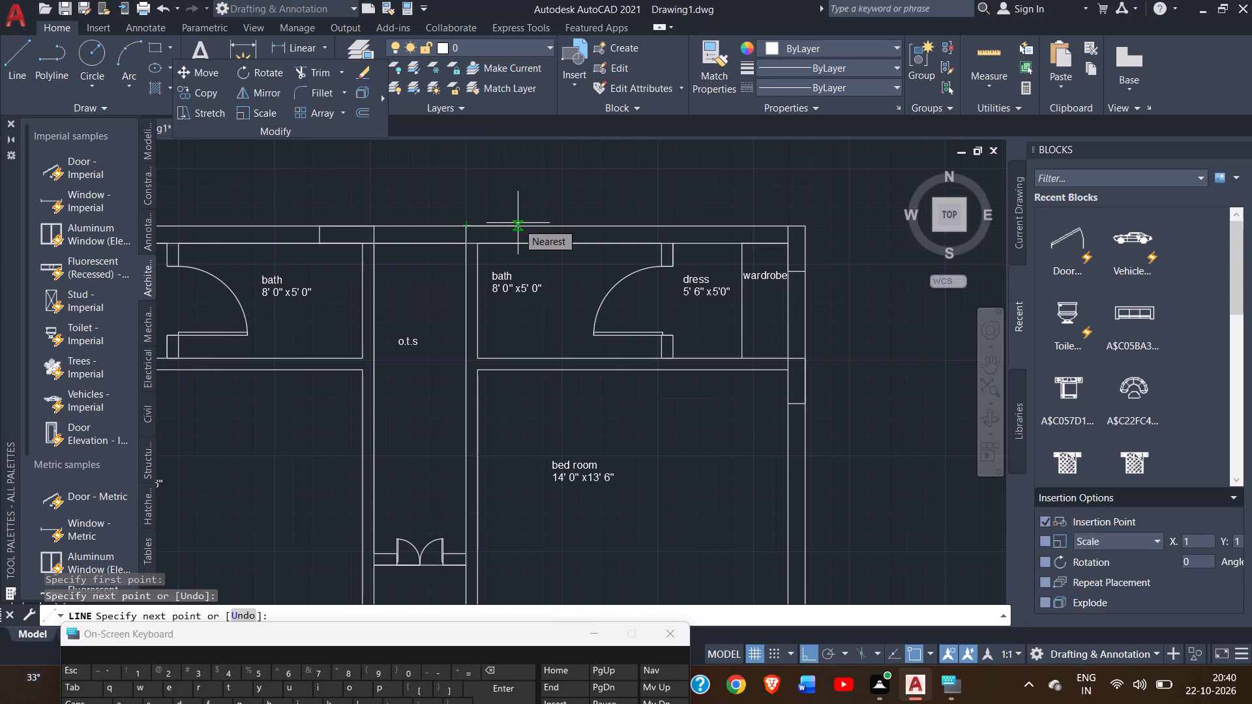
left_click_drag(518, 223, 526, 222)
left_click(526, 222)
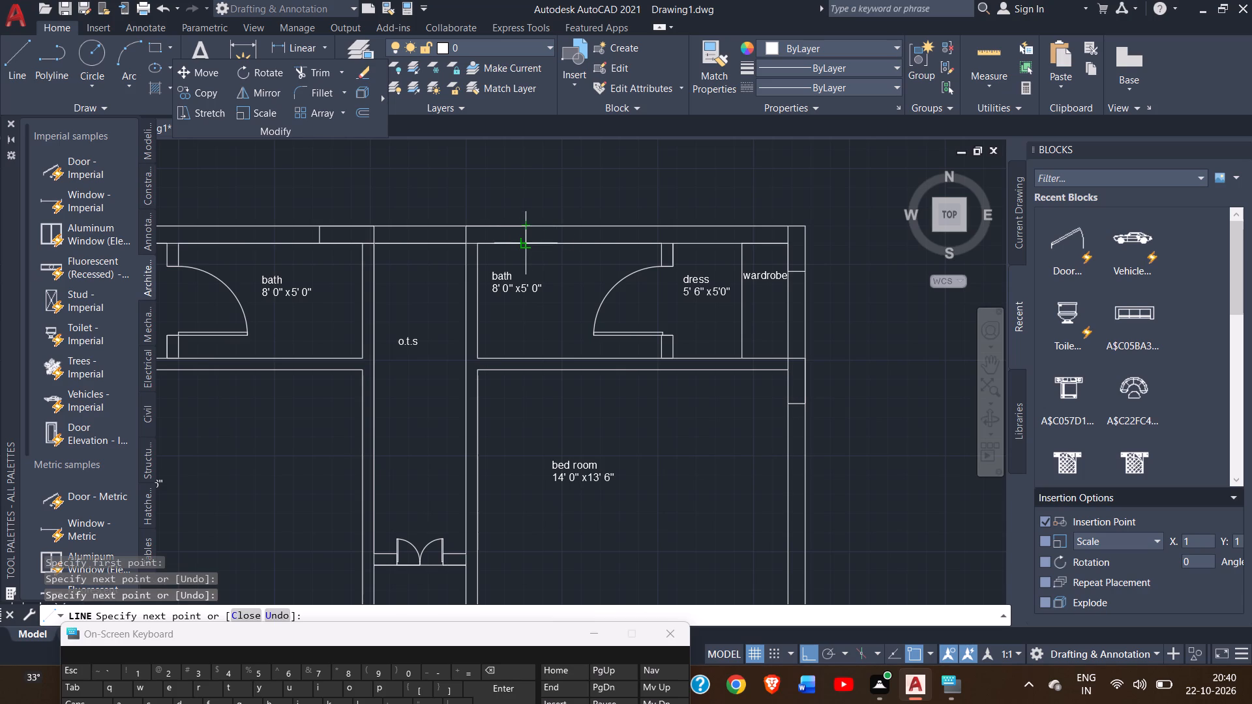
left_click(526, 244)
right_click(526, 244)
left_click(550, 254)
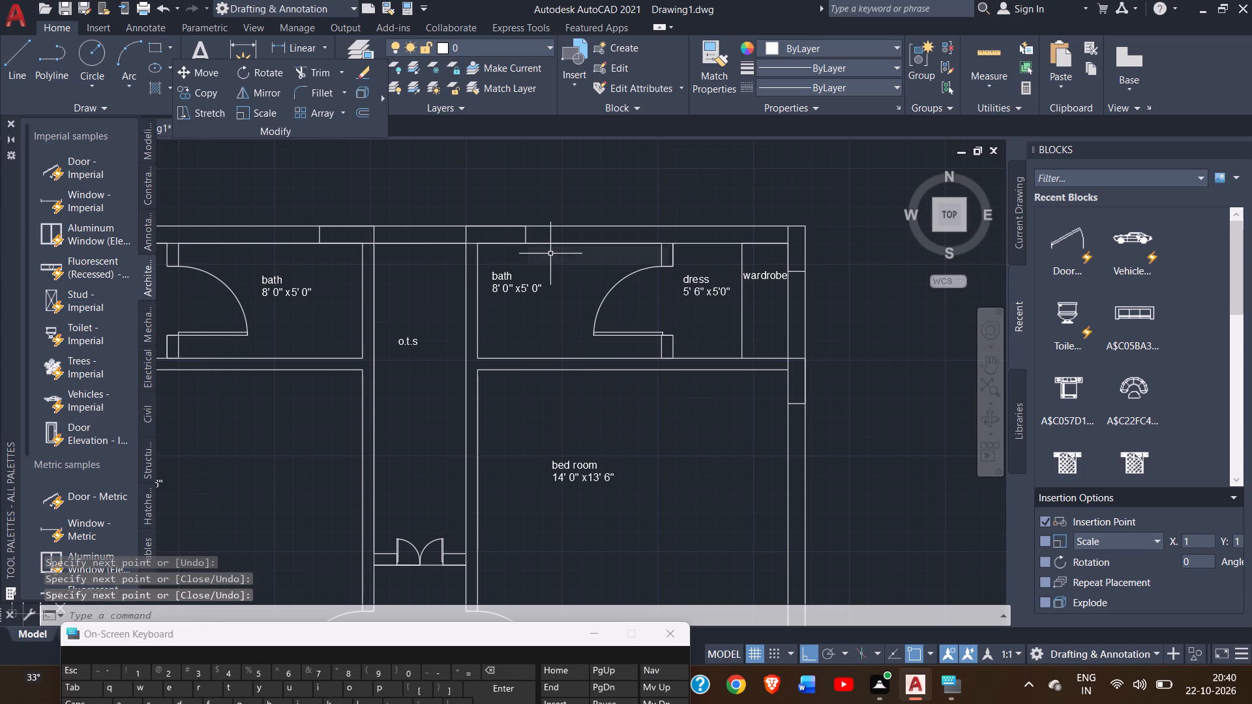
Draw connected lines at the west bedroom's lounge-side wall, from its passage-end corner along the bedroom face to the door leaf's midpoint, and straight across the wall.
scroll(550, 254, "down", 1, "ctrl")
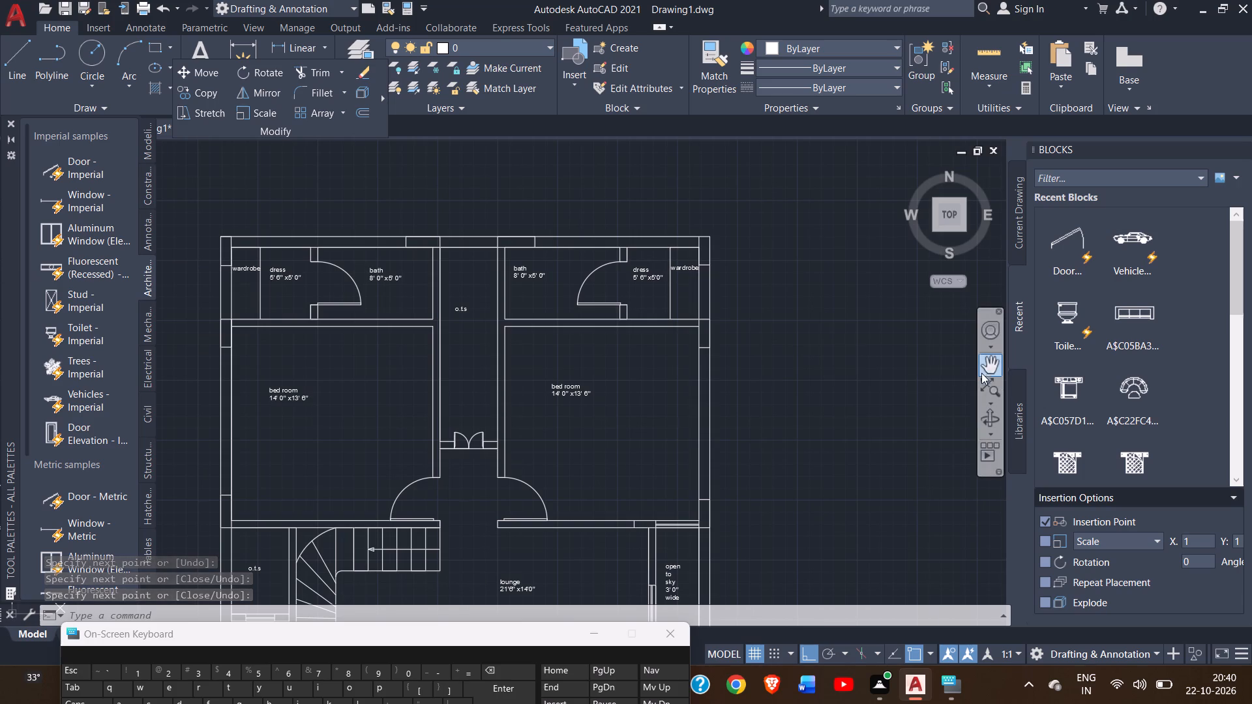
left_click(984, 370)
left_click_drag(863, 360, 924, 298)
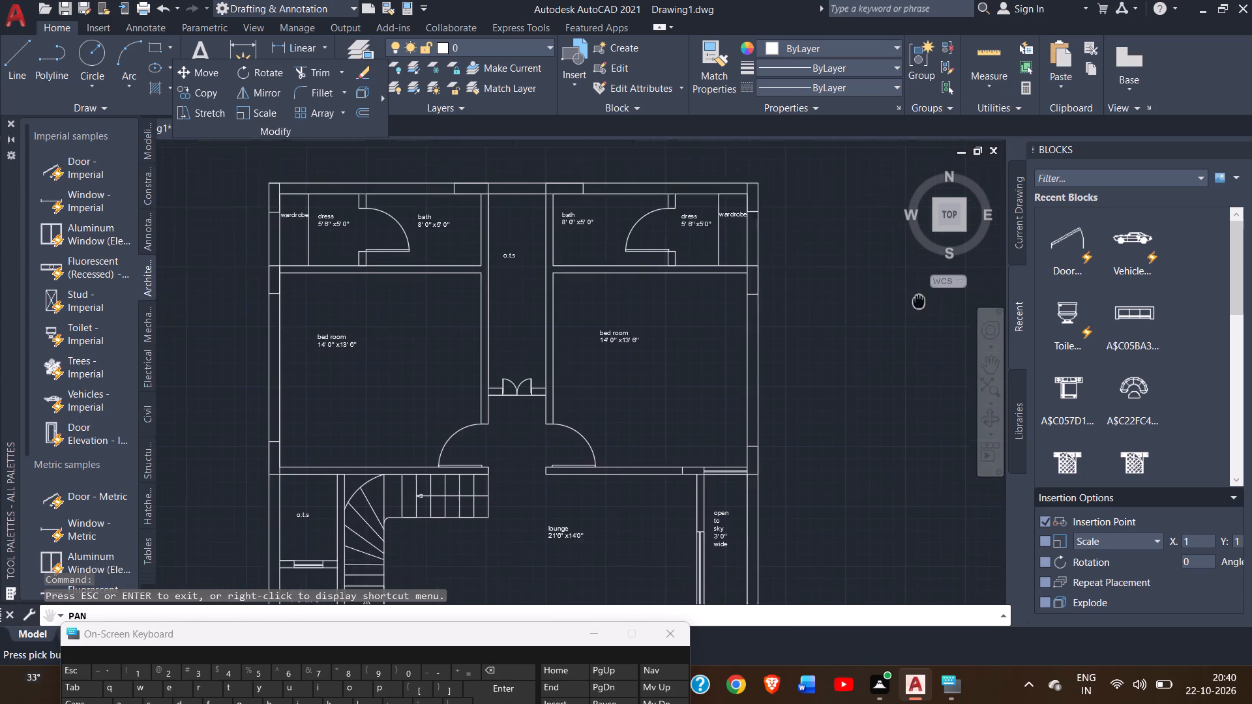
left_click_drag(924, 298, 938, 293)
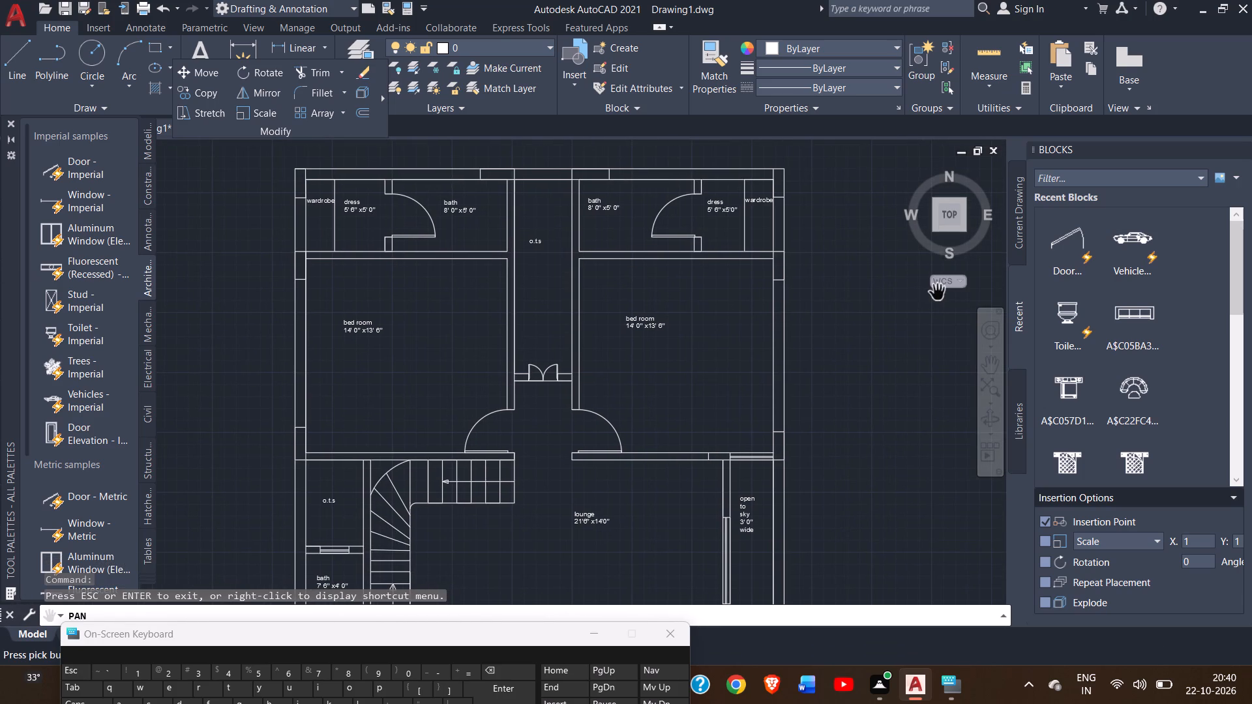
left_click_drag(850, 315, 842, 282)
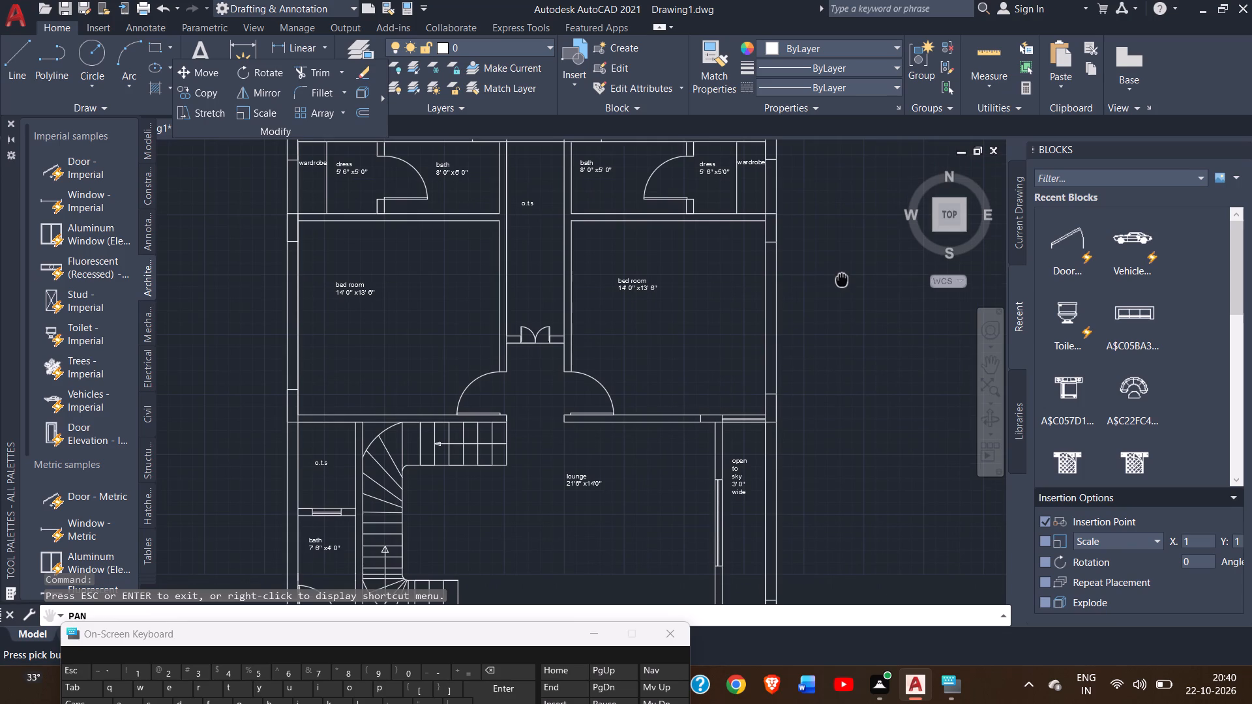
left_click_drag(842, 282, 842, 289)
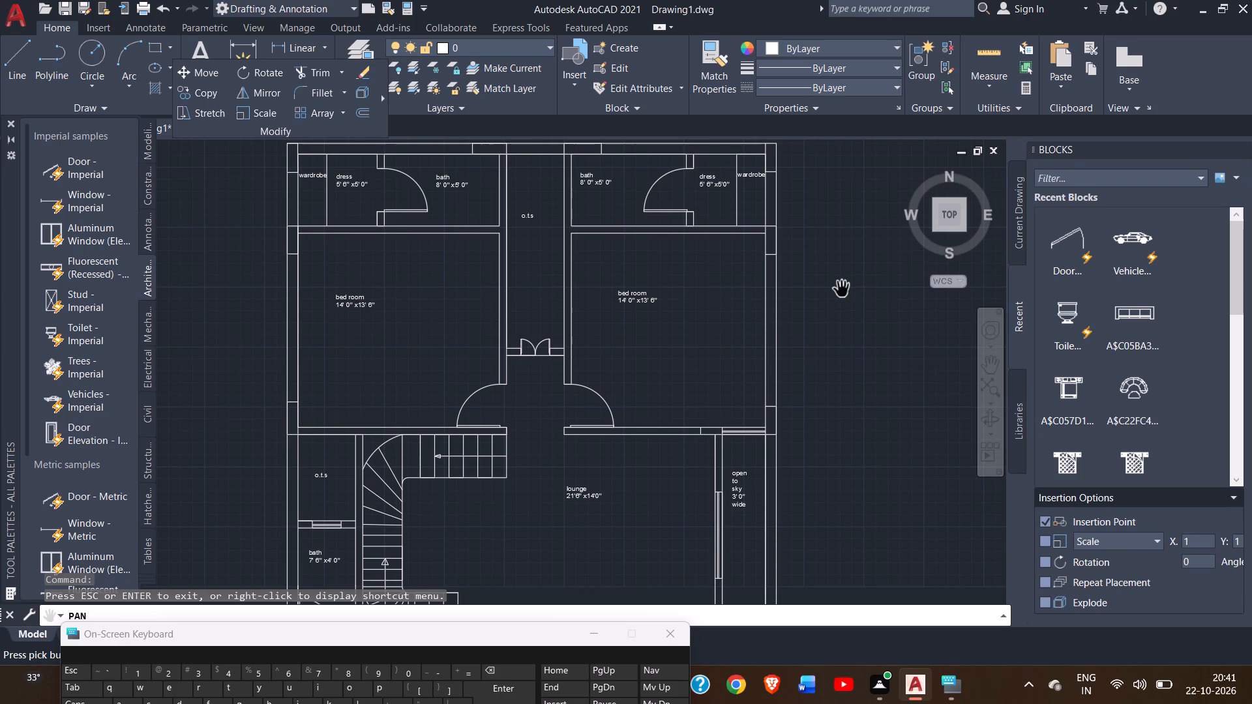
left_click(842, 289)
left_click(13, 78)
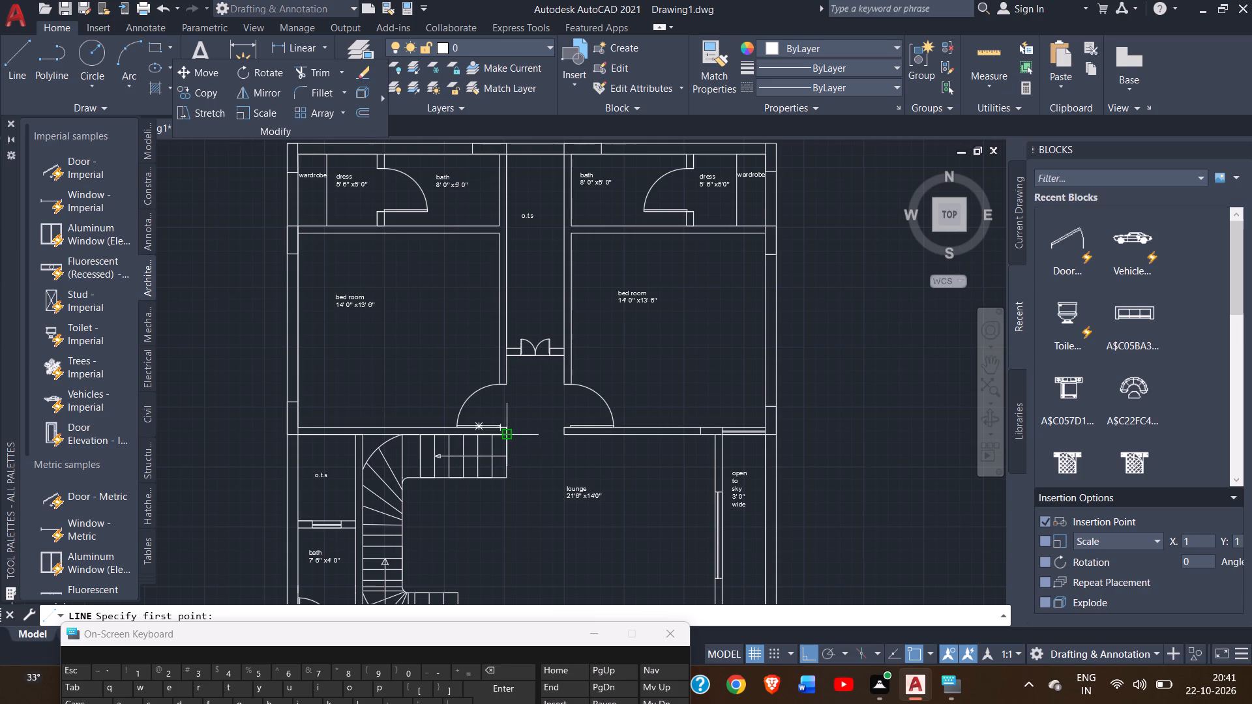
scroll(501, 437, "up", 4, "ctrl")
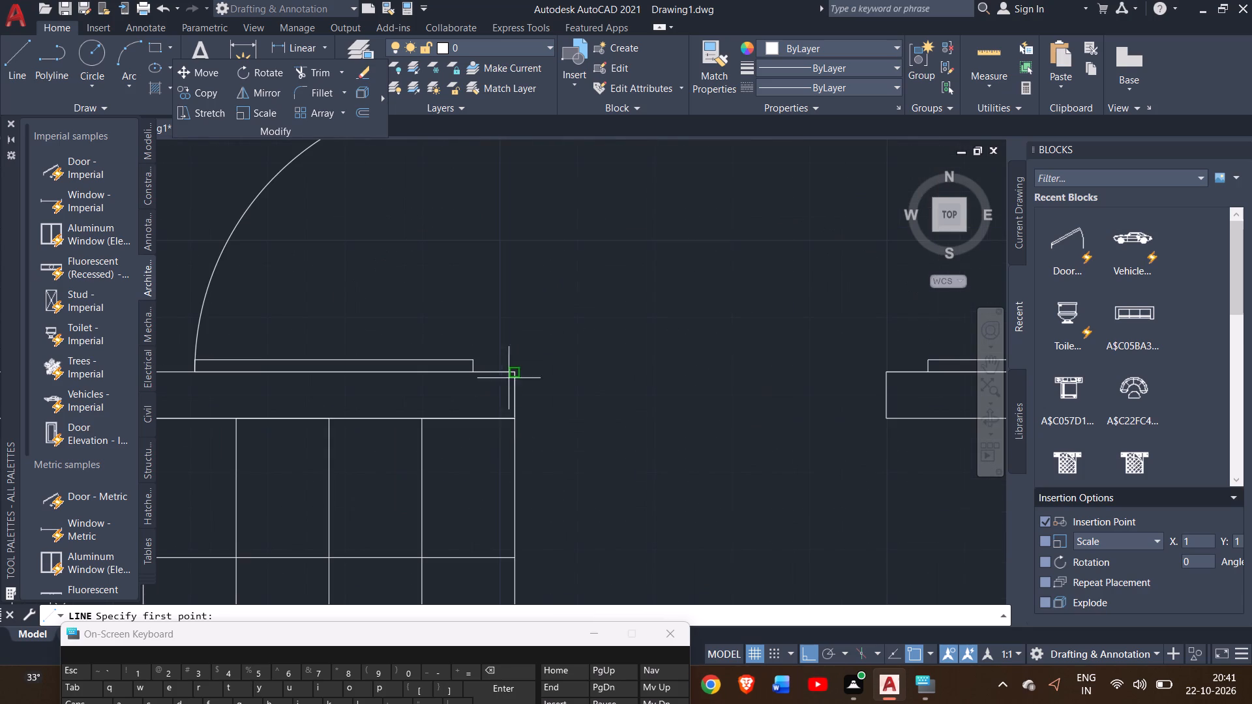
left_click(516, 374)
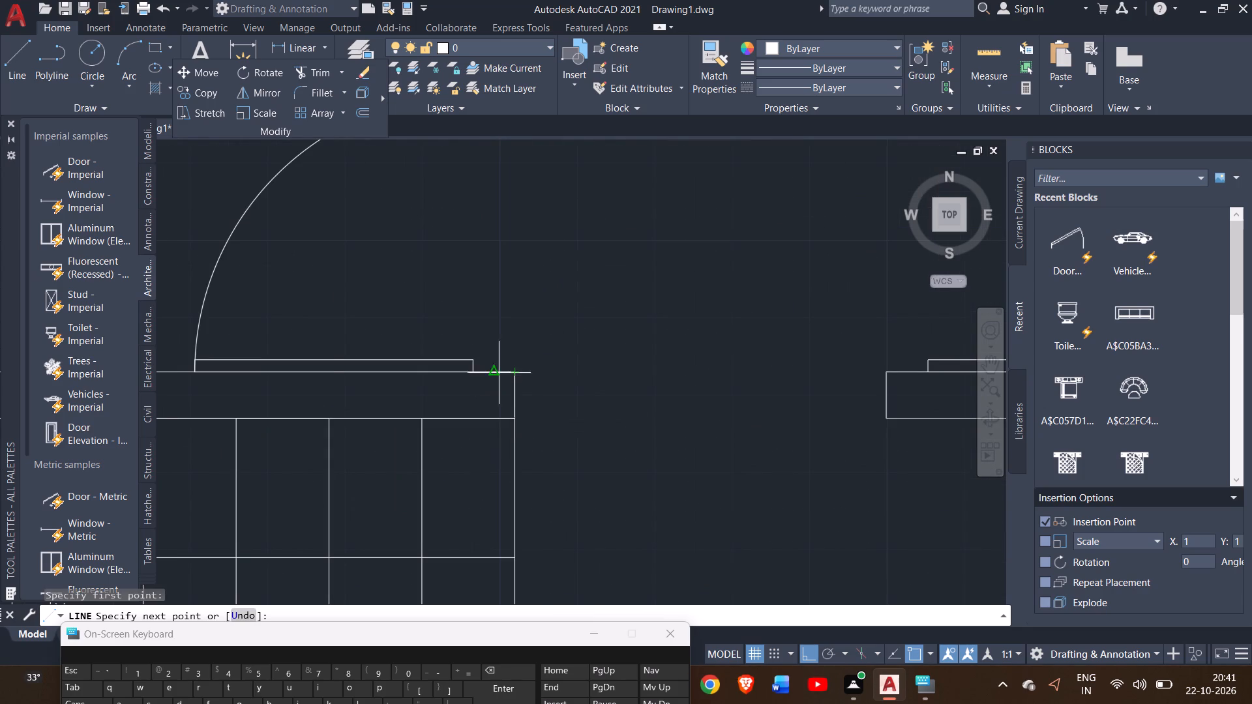
left_click(333, 374)
left_click(333, 422)
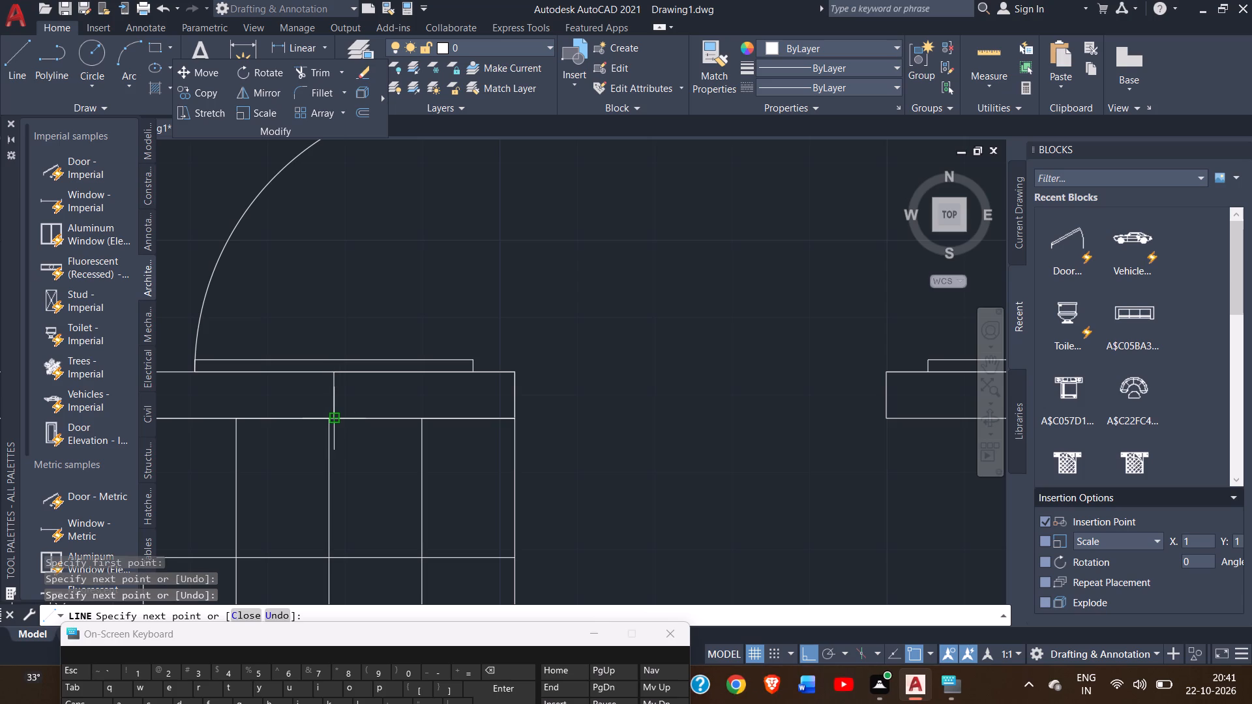
right_click(333, 422)
left_click(359, 430)
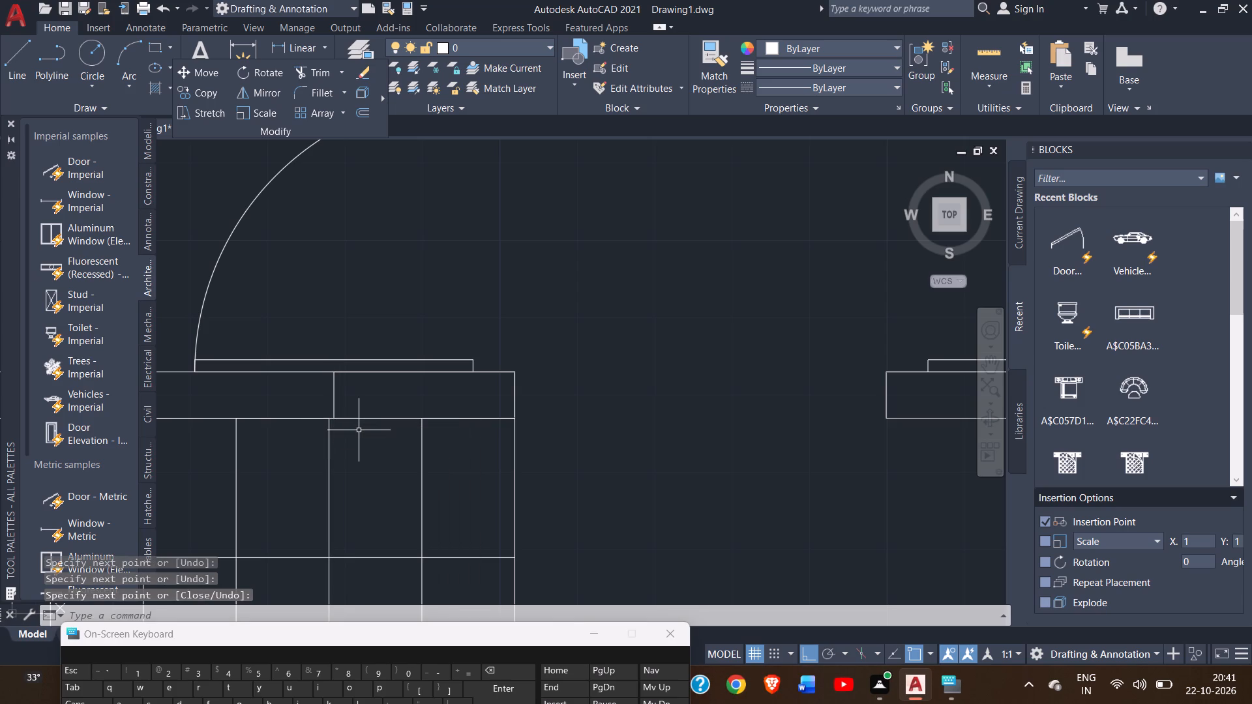
Draw matching lines at the east bedroom's lounge-side wall, about 1'-11" from its passage-end corner to the door leaf's midpoint, and straight across the wall.
scroll(359, 430, "down", 3, "ctrl")
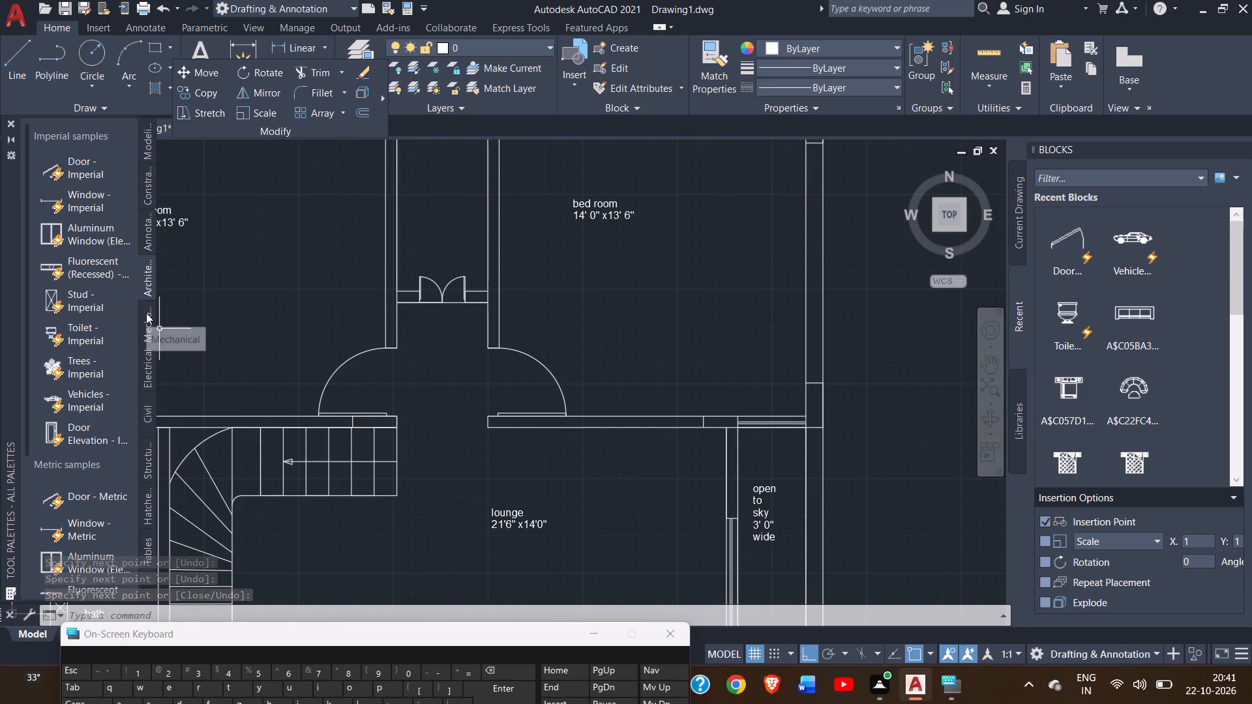
left_click(15, 75)
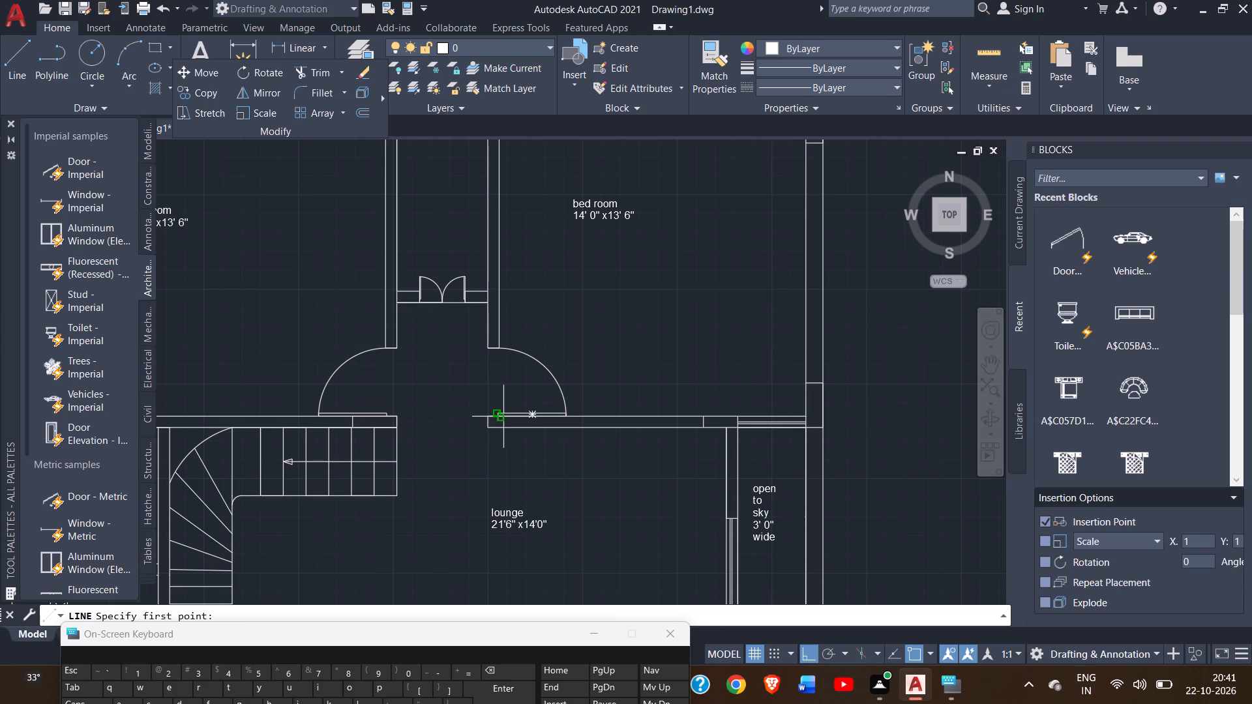
scroll(485, 418, "up", 2, "ctrl")
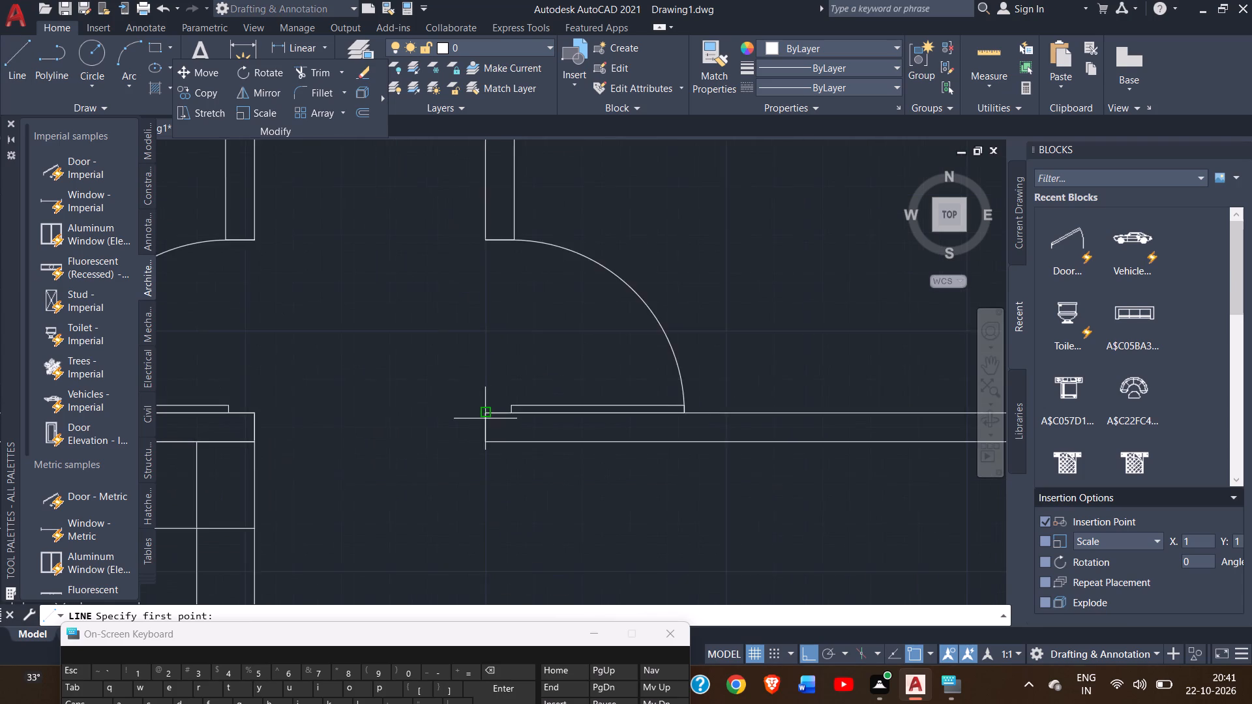
scroll(485, 418, "up", 1, "ctrl")
left_click(483, 411)
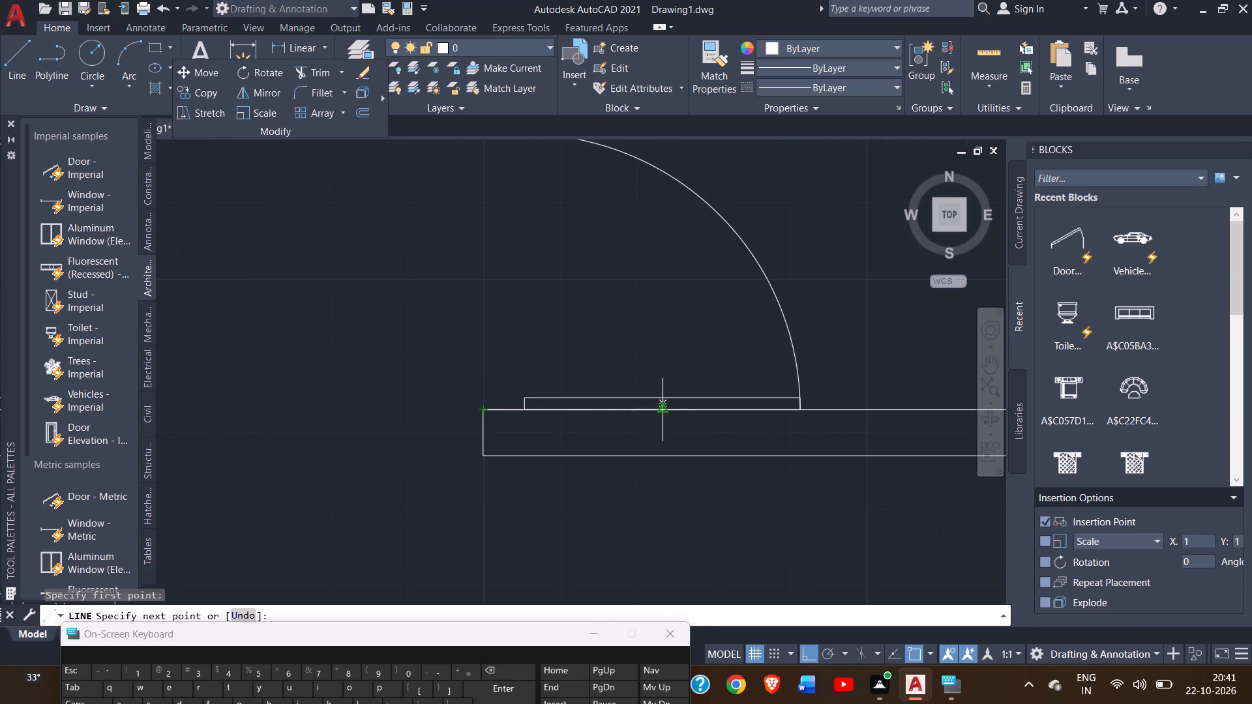
scroll(610, 428, "down", 1, "ctrl")
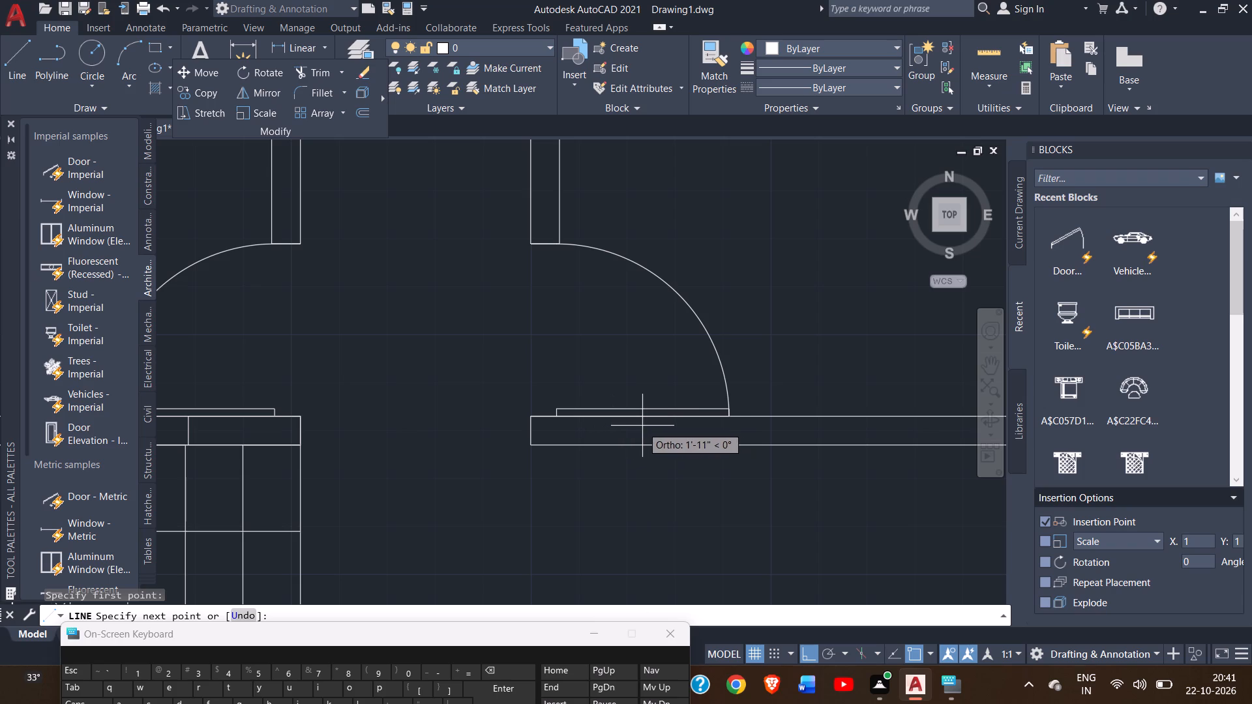
left_click(639, 418)
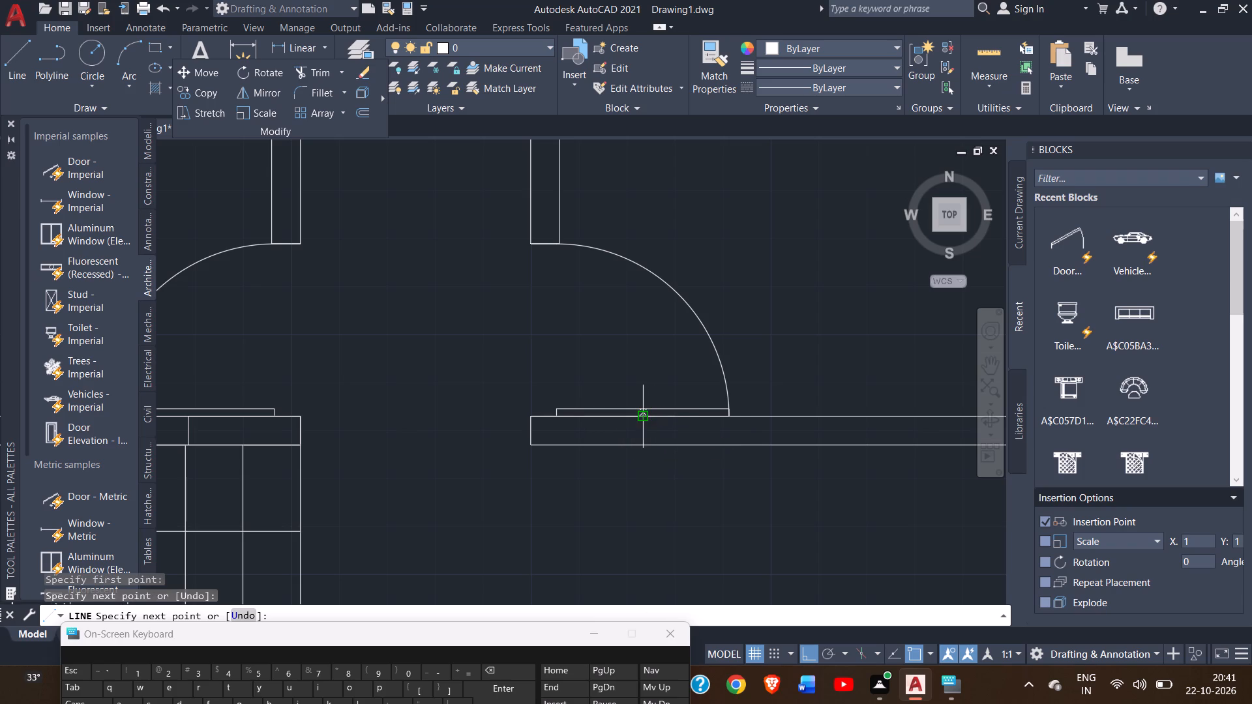
left_click(648, 443)
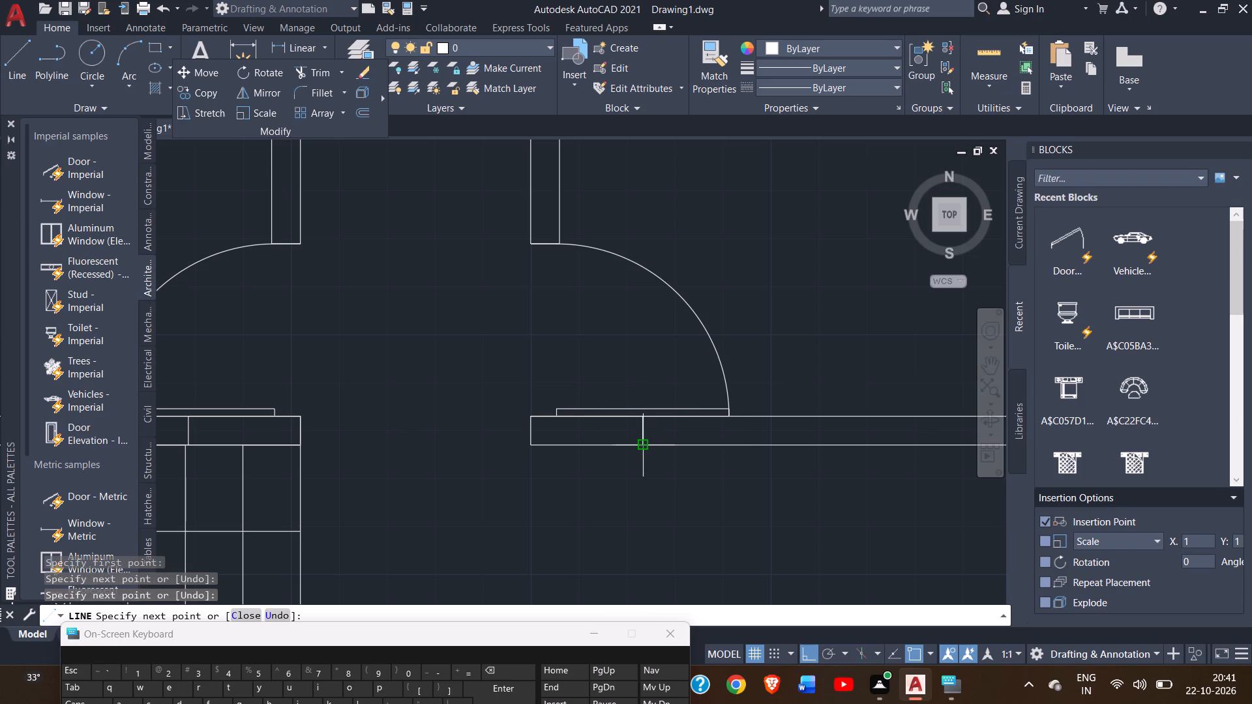
right_click(648, 443)
left_click(662, 447)
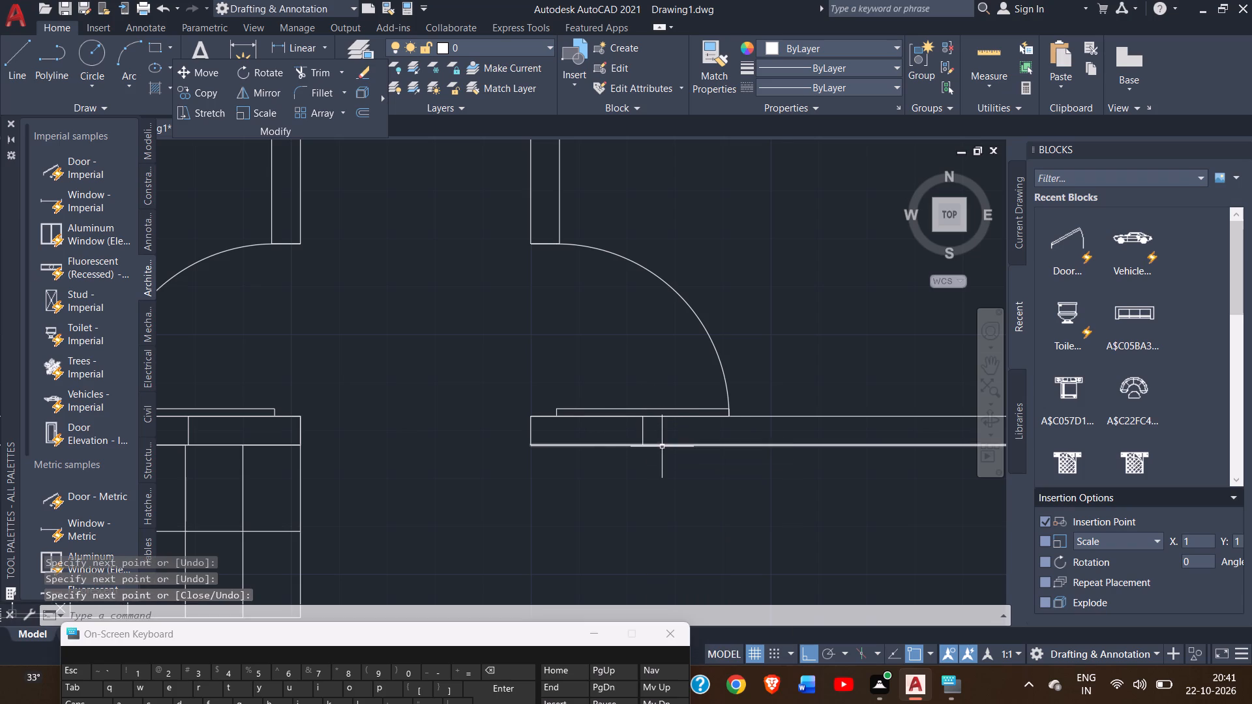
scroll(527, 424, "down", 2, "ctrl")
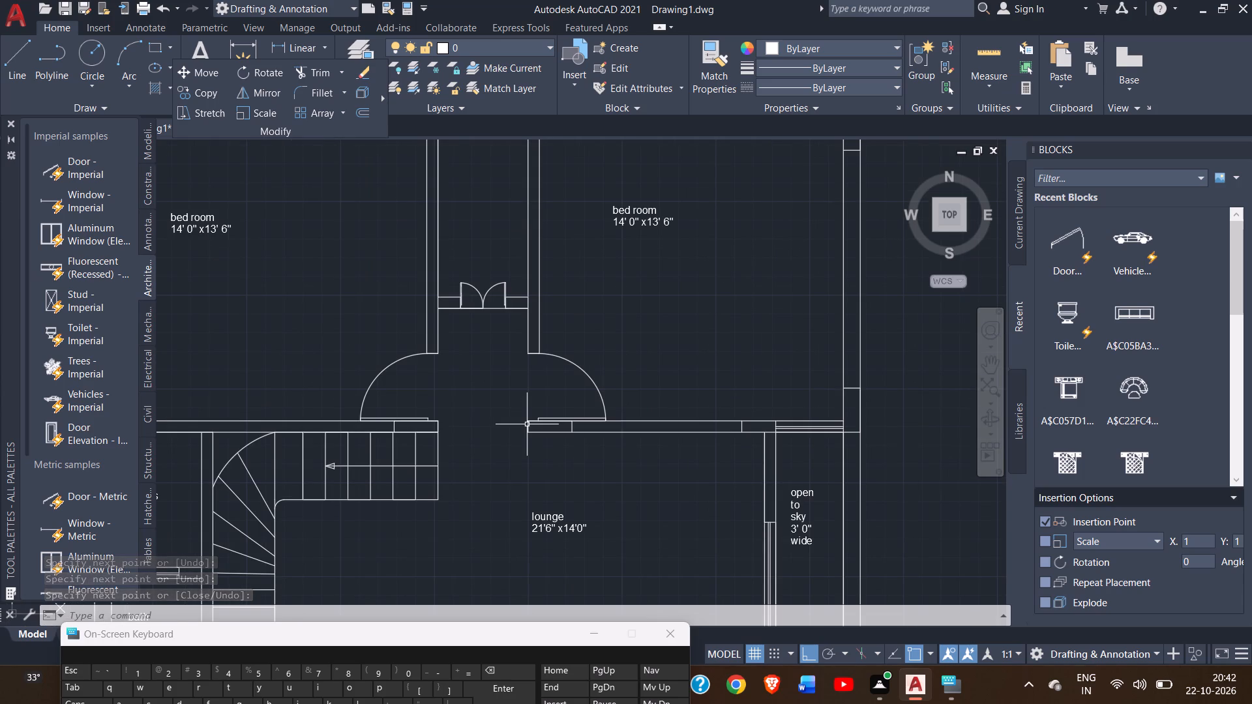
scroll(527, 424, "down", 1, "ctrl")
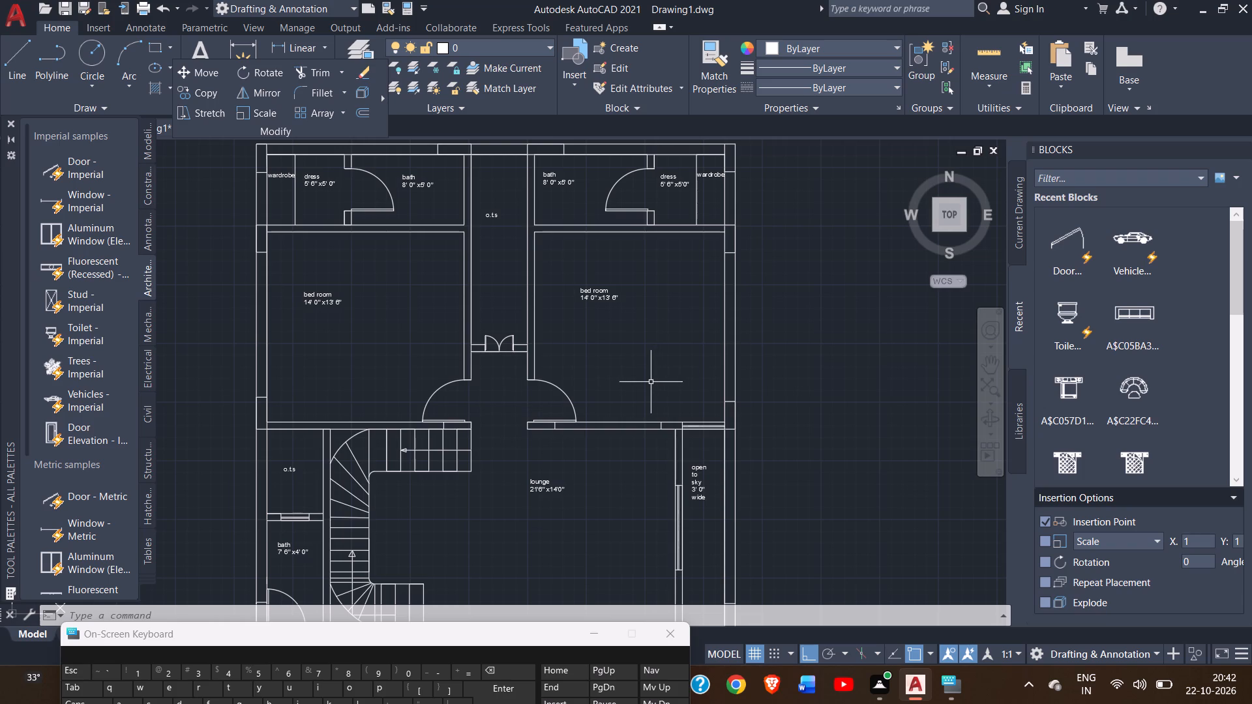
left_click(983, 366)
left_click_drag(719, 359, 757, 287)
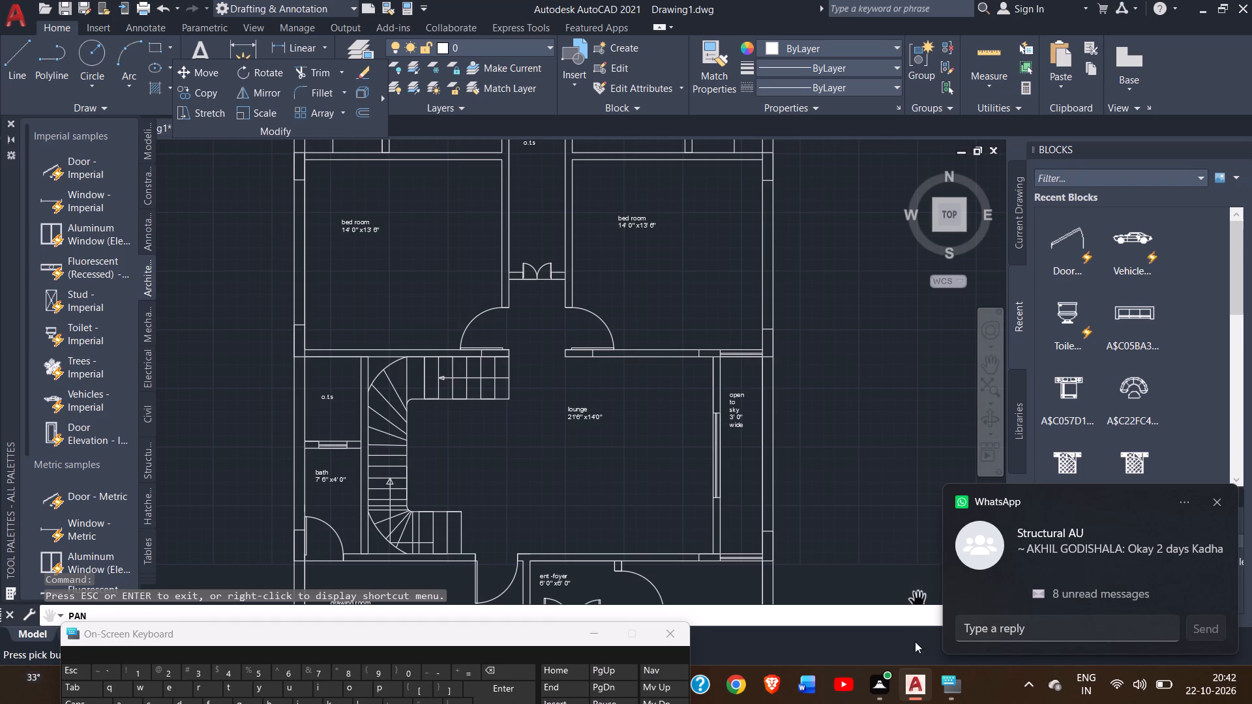
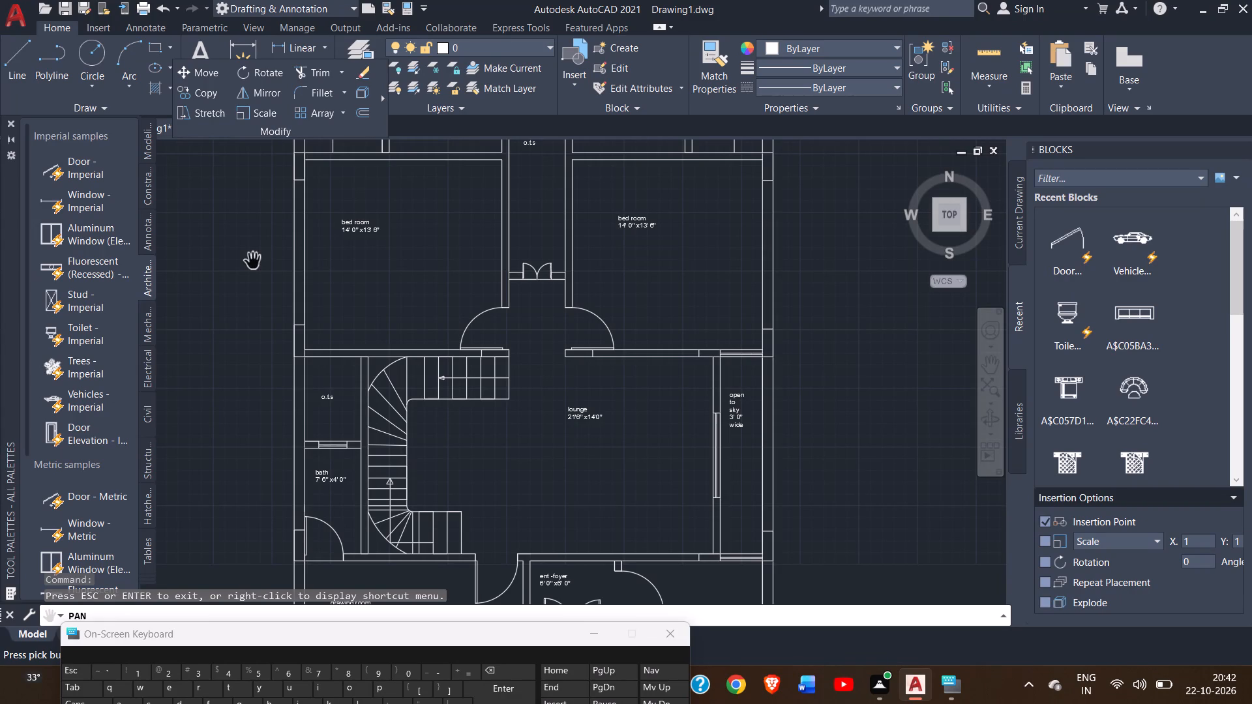
Draw connected lines at the west bath–bedroom wall's o.t.s. end, around the junction, a short way along the bedroom face, and straight across the wall.
left_click_drag(253, 261, 286, 344)
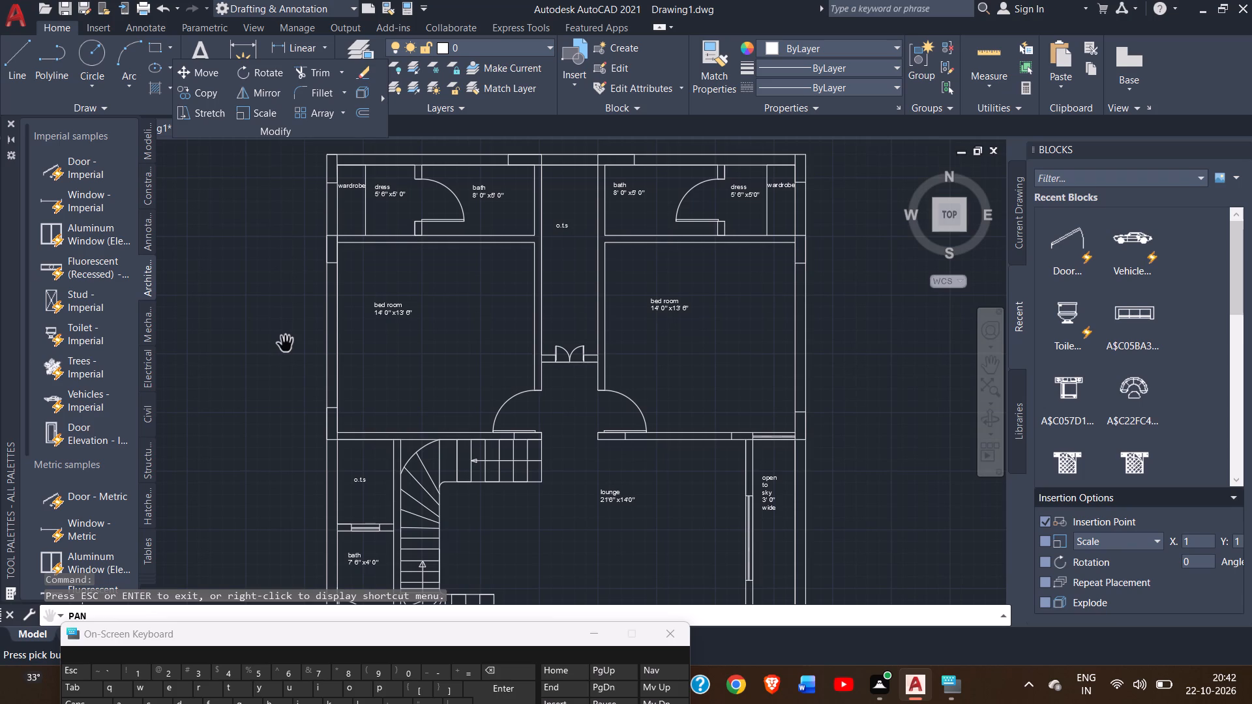
left_click(17, 81)
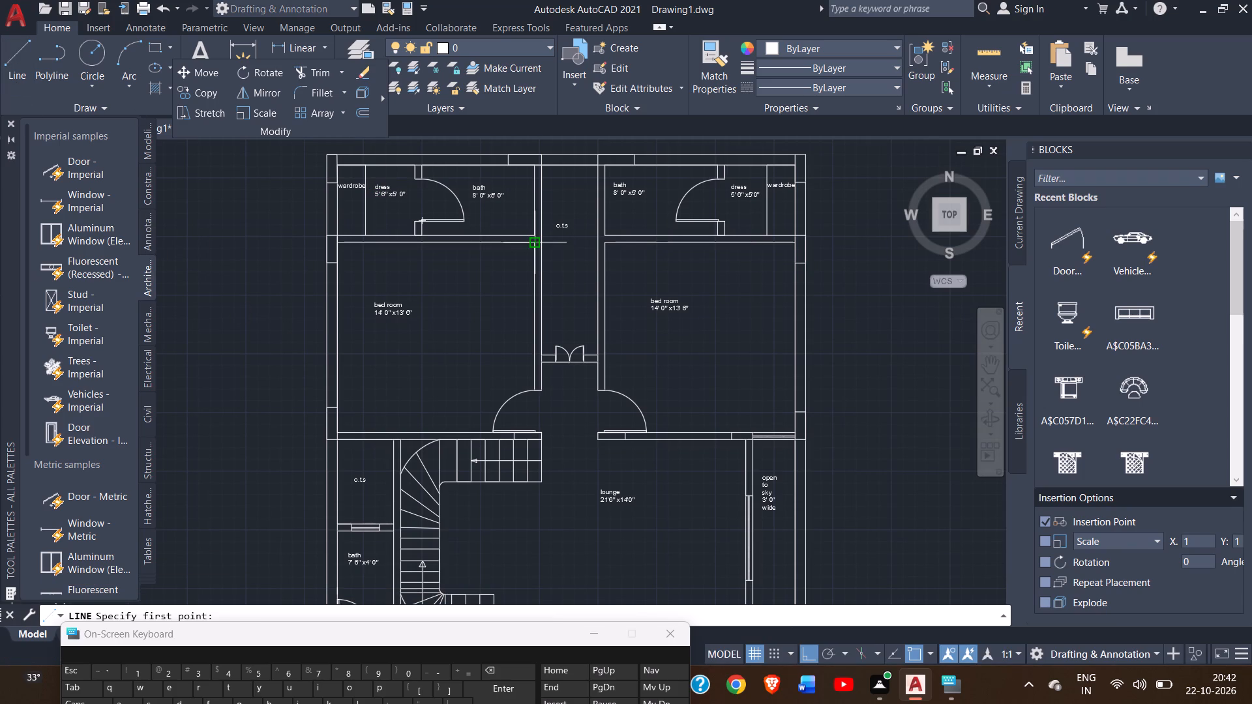
scroll(532, 242, "up", 2, "ctrl")
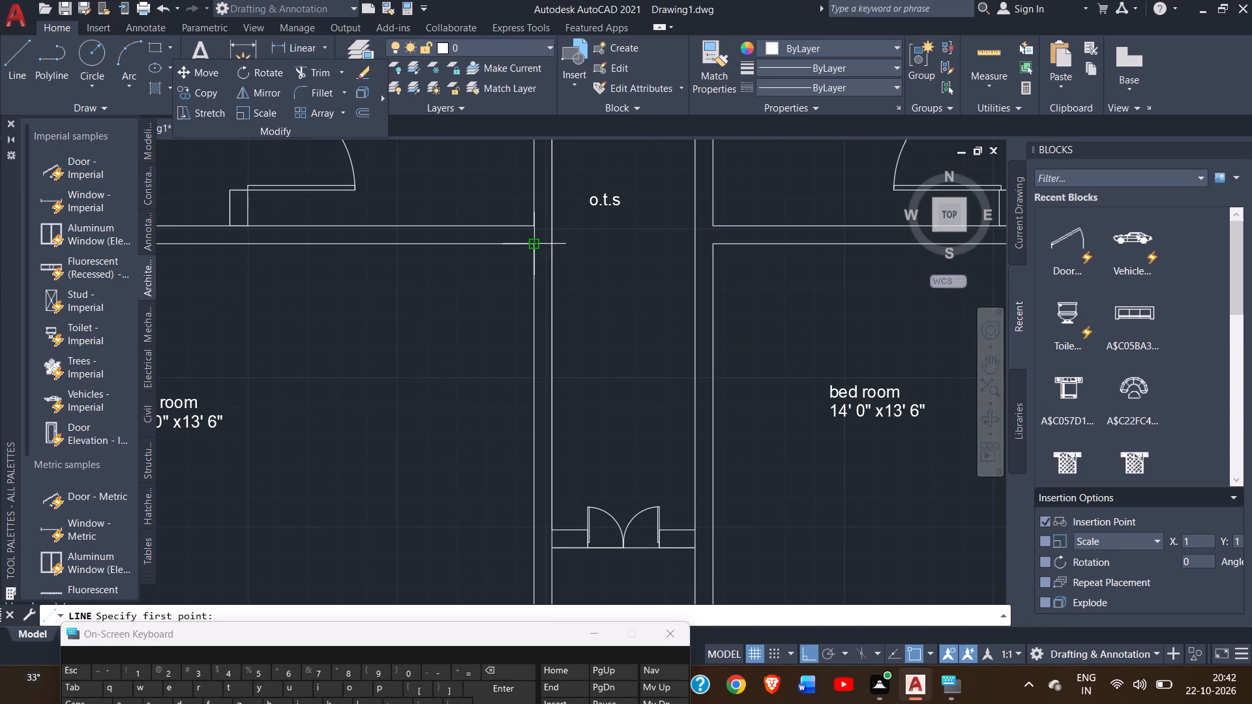
left_click(533, 223)
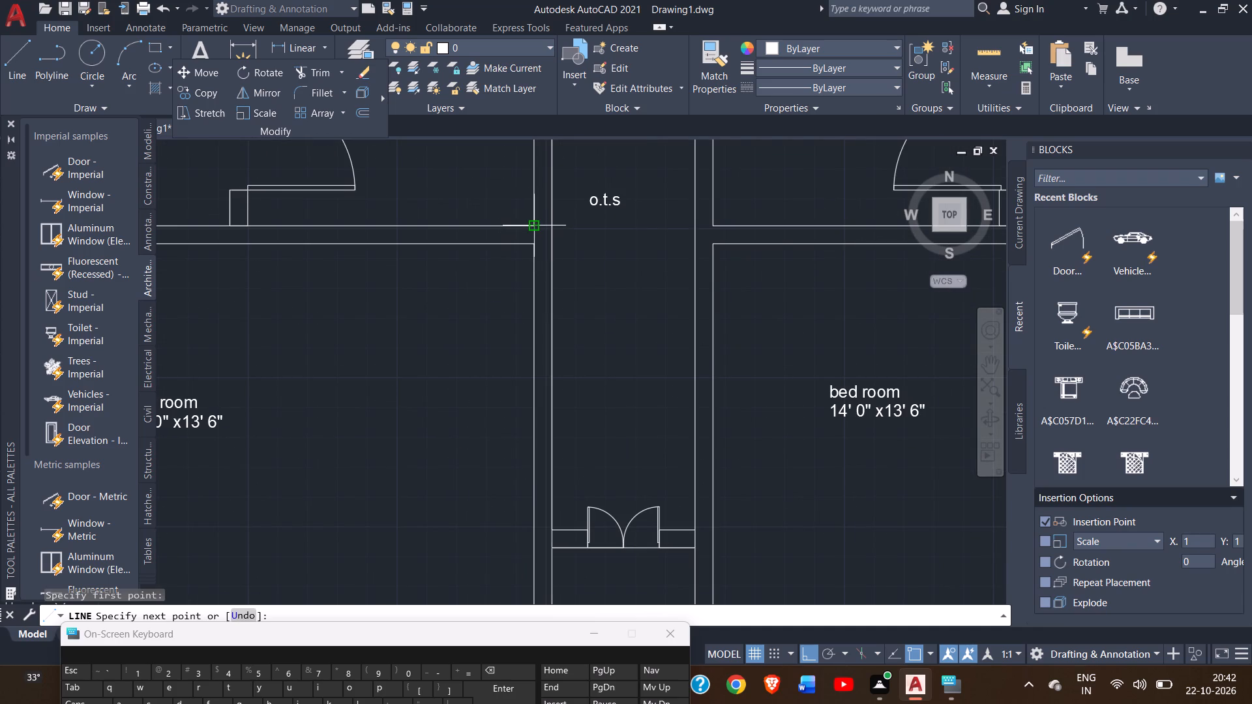
left_click(550, 224)
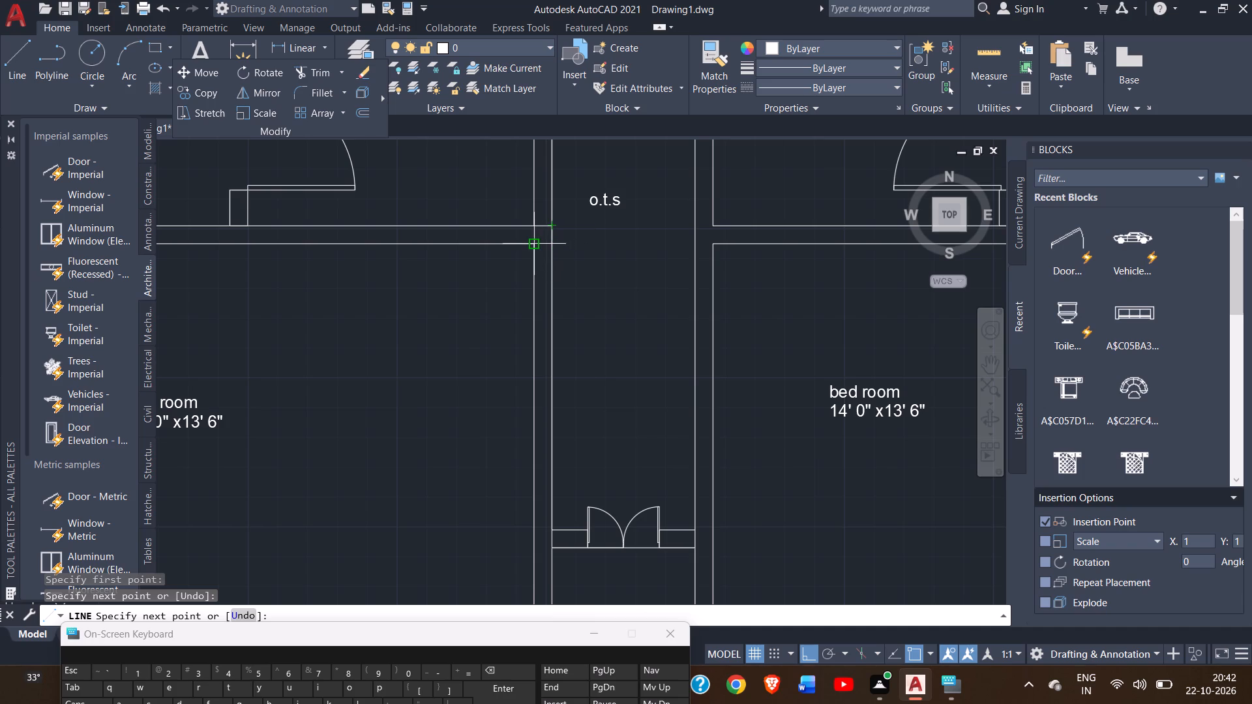
left_click(552, 243)
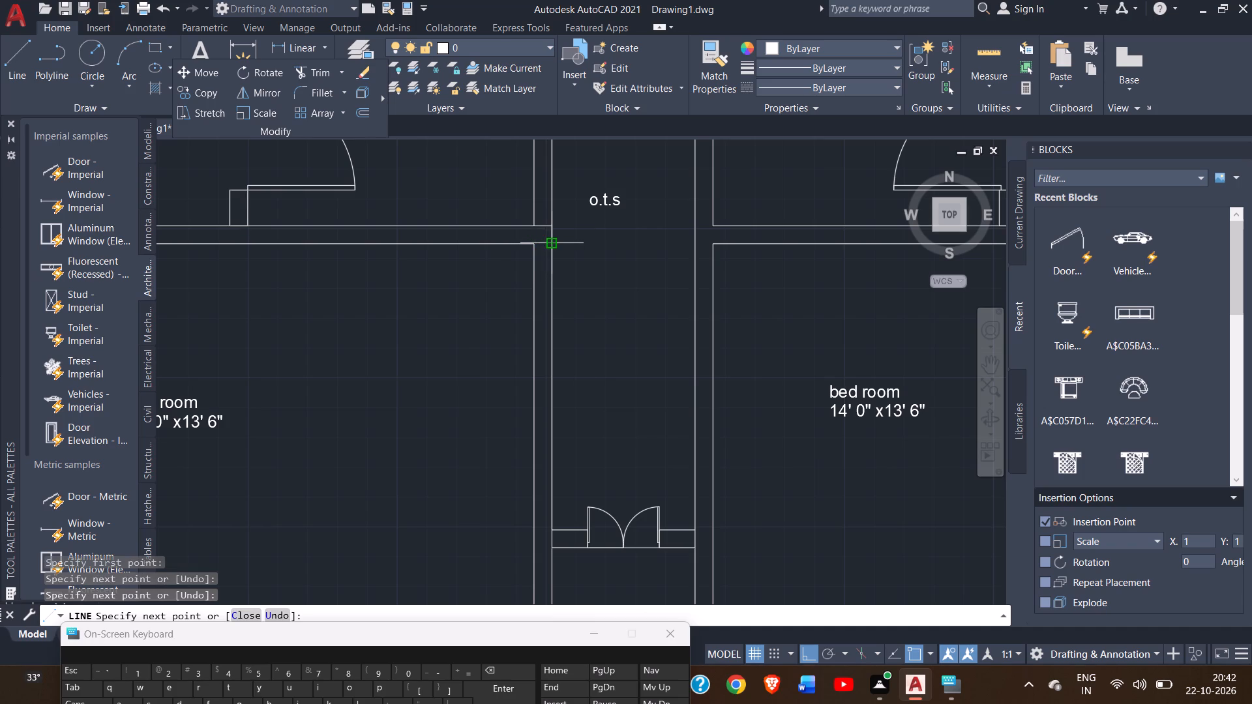
left_click(529, 242)
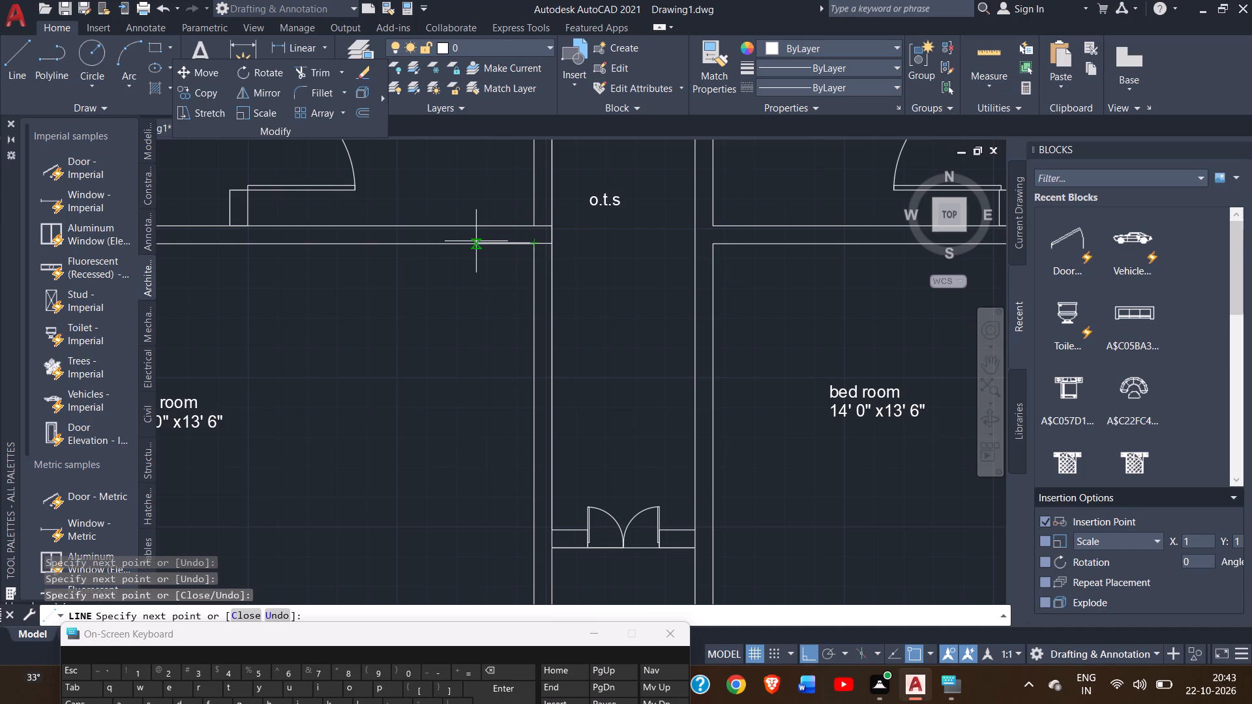
left_click(472, 242)
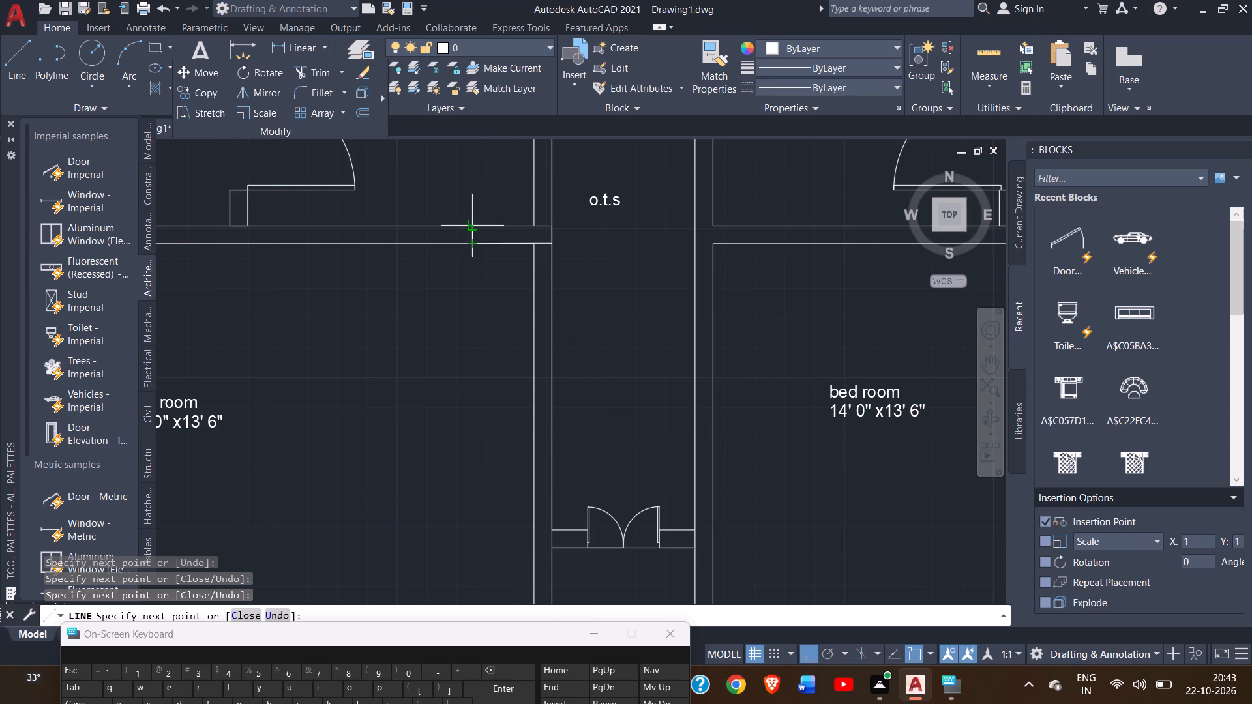
left_click(471, 222)
right_click(469, 213)
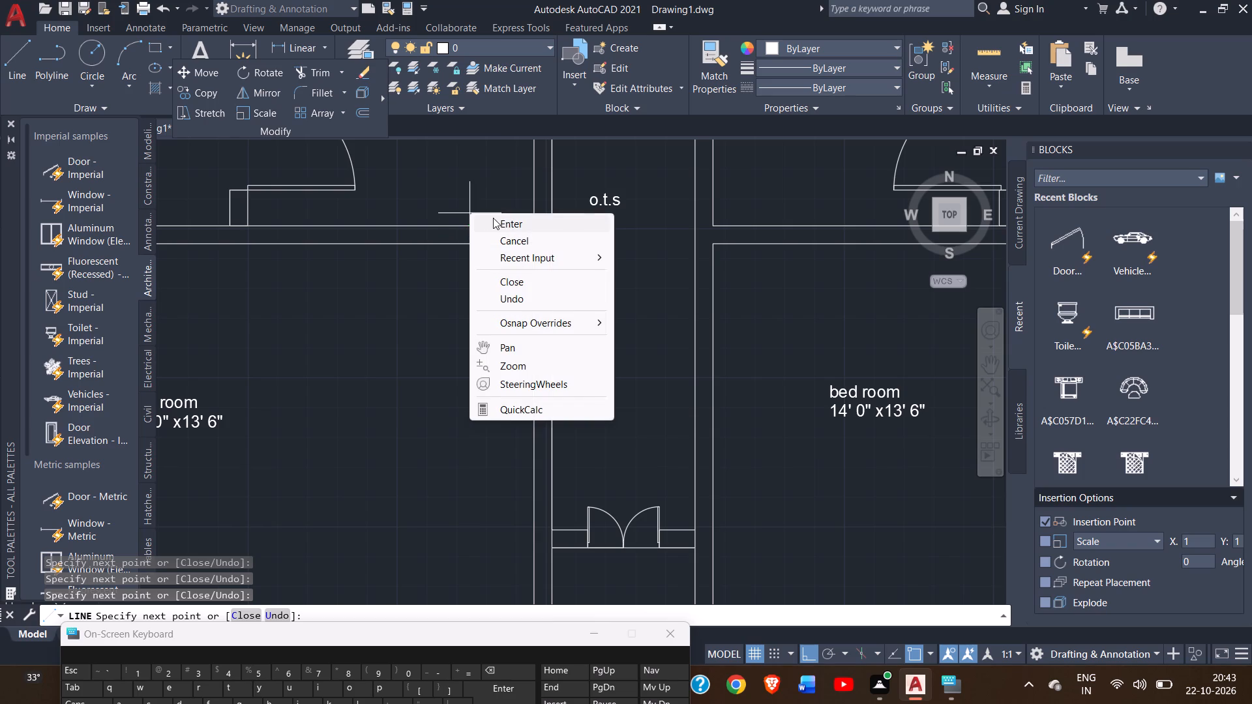
left_click(493, 218)
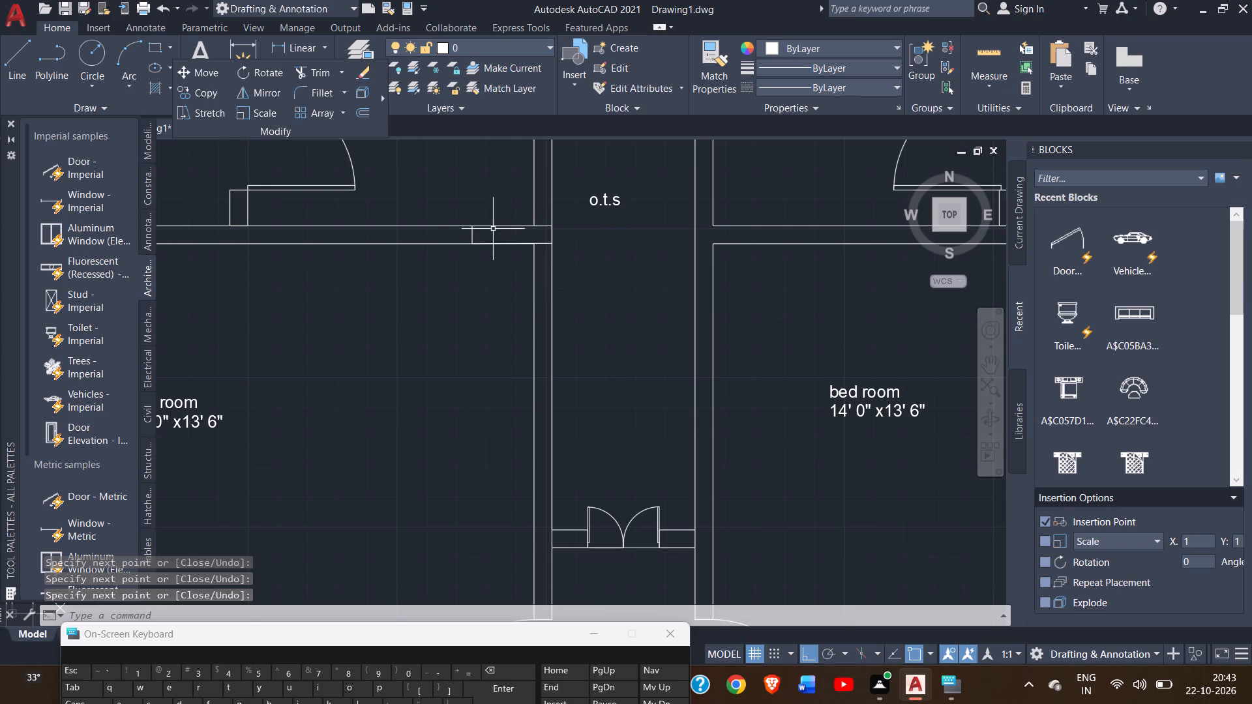
Draw matching connected lines at the east bath–bedroom wall, along the bedroom face, across the wall, back to the o.t.s. face, and around the junction.
scroll(483, 273, "down", 2, "ctrl")
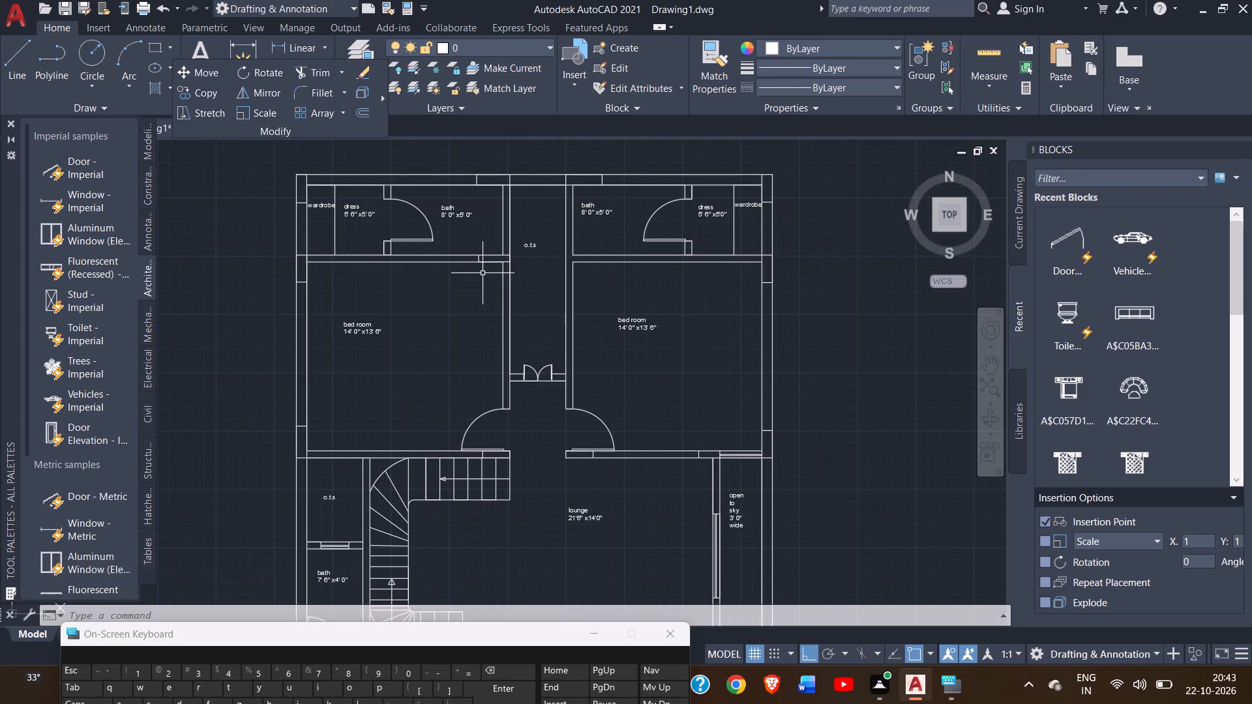
left_click(25, 74)
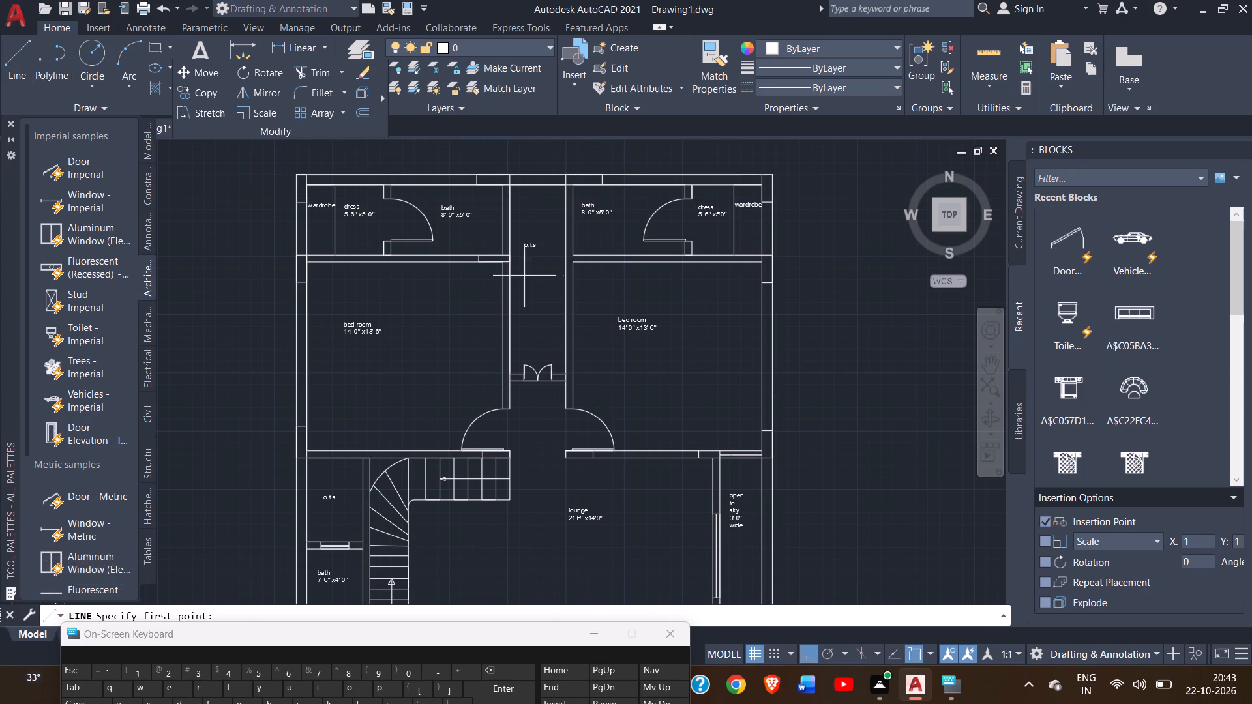
left_click(570, 257)
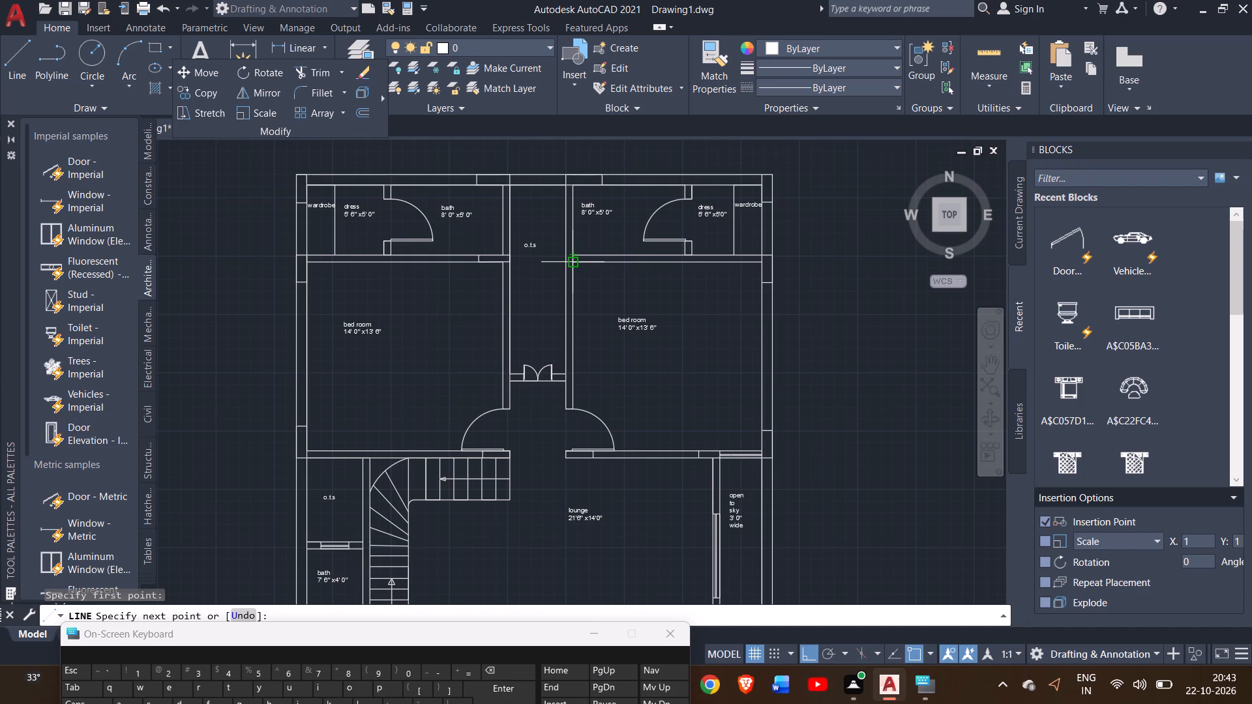
left_click(571, 263)
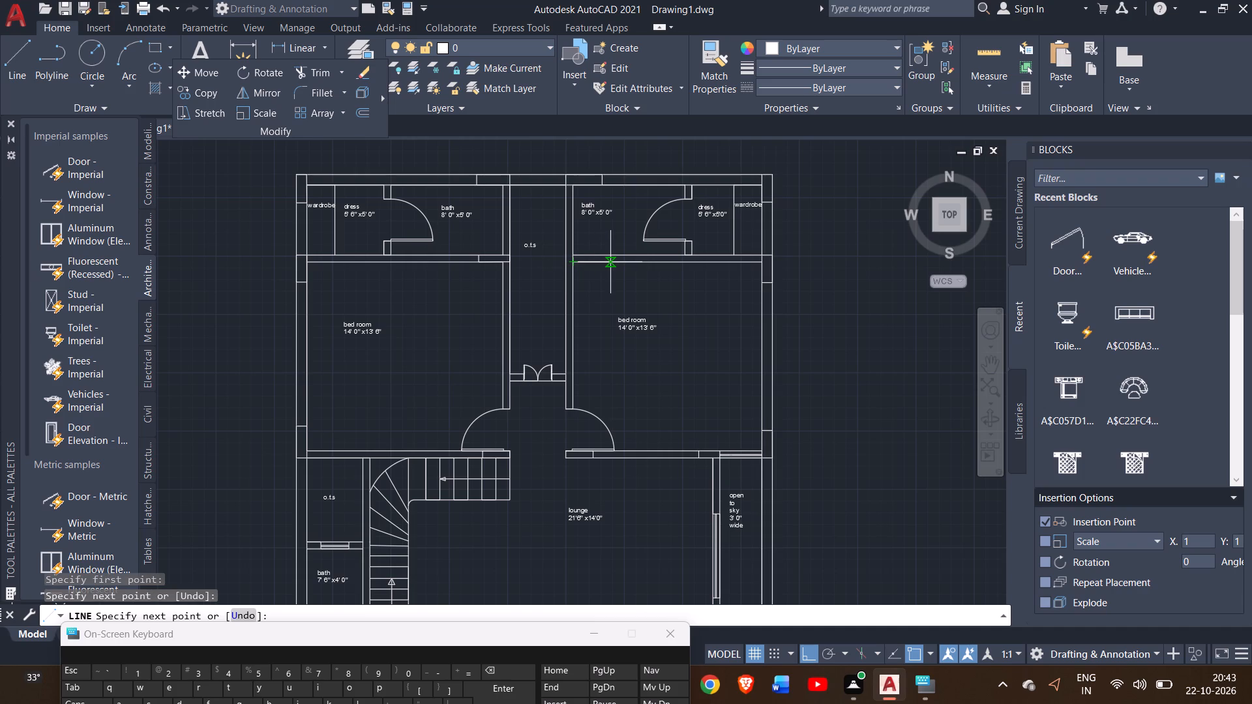
left_click(610, 261)
left_click(610, 251)
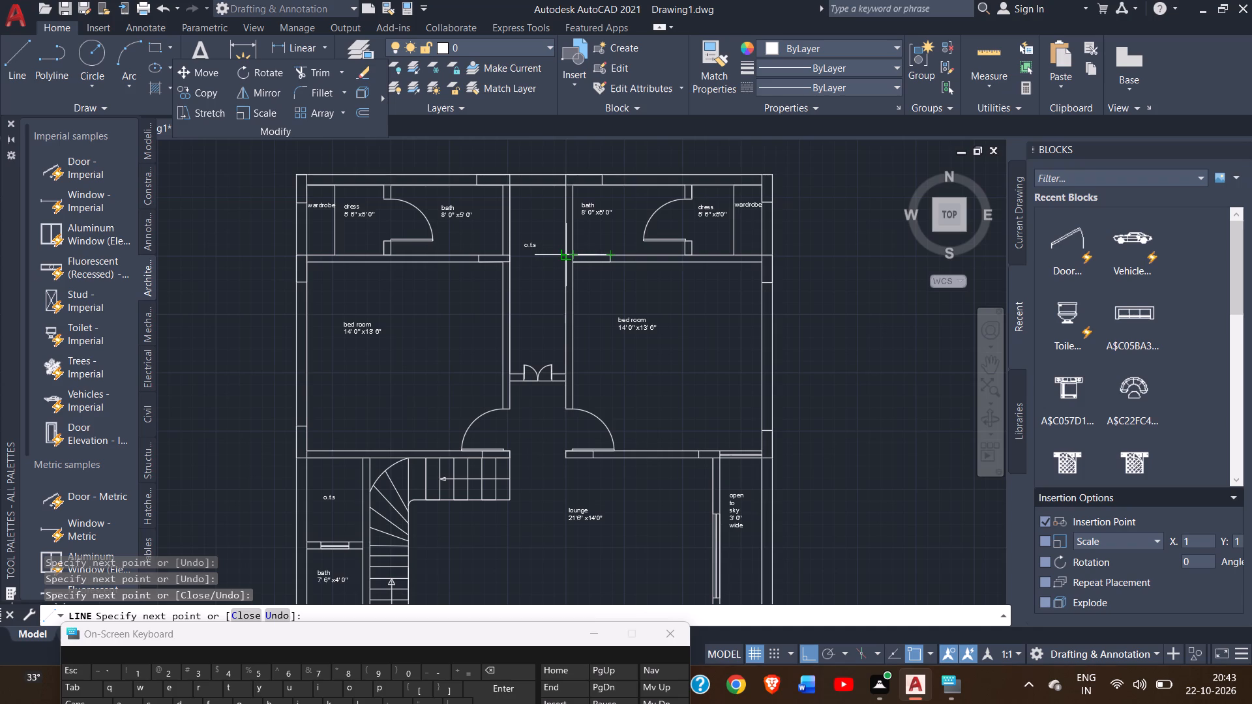
scroll(563, 254, "up", 3, "ctrl")
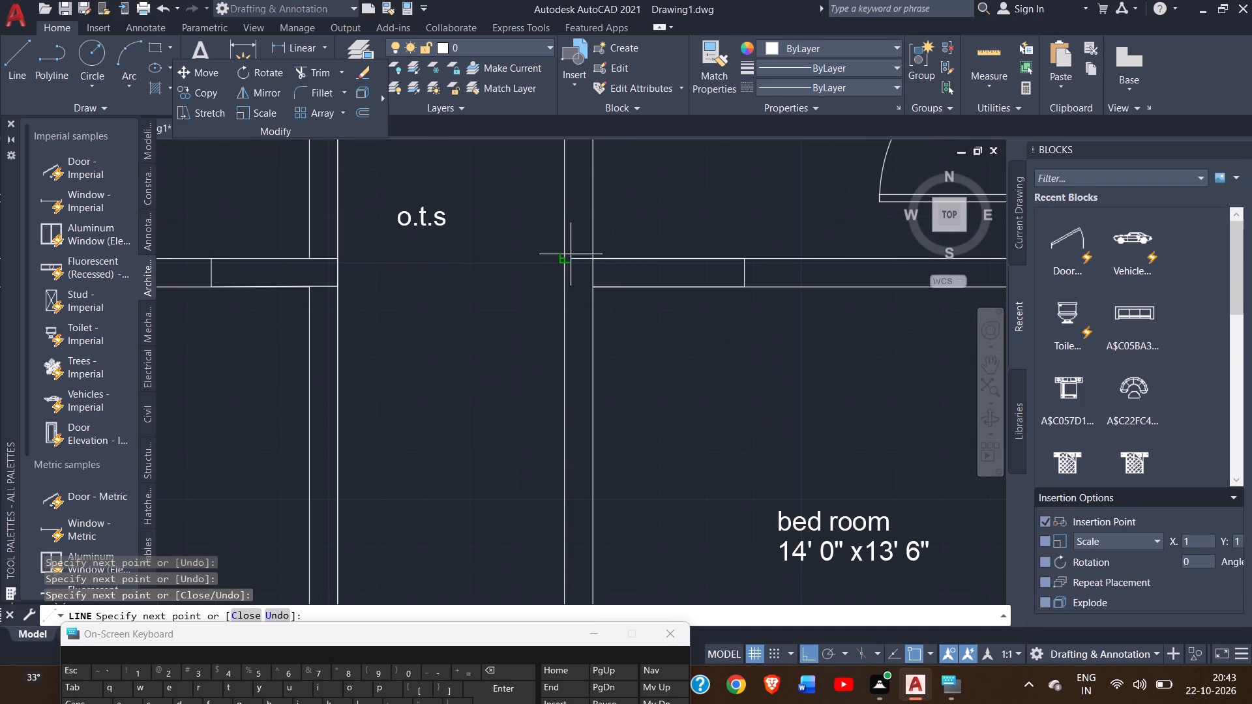
left_click(568, 257)
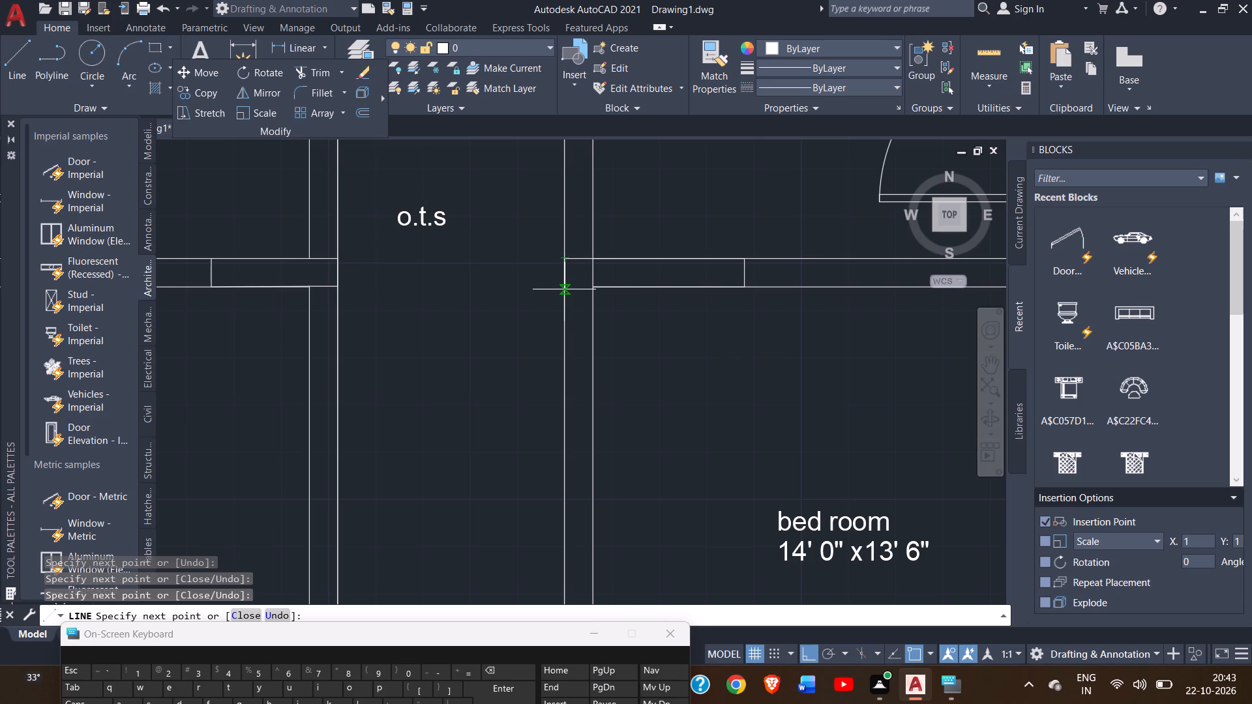
left_click(564, 289)
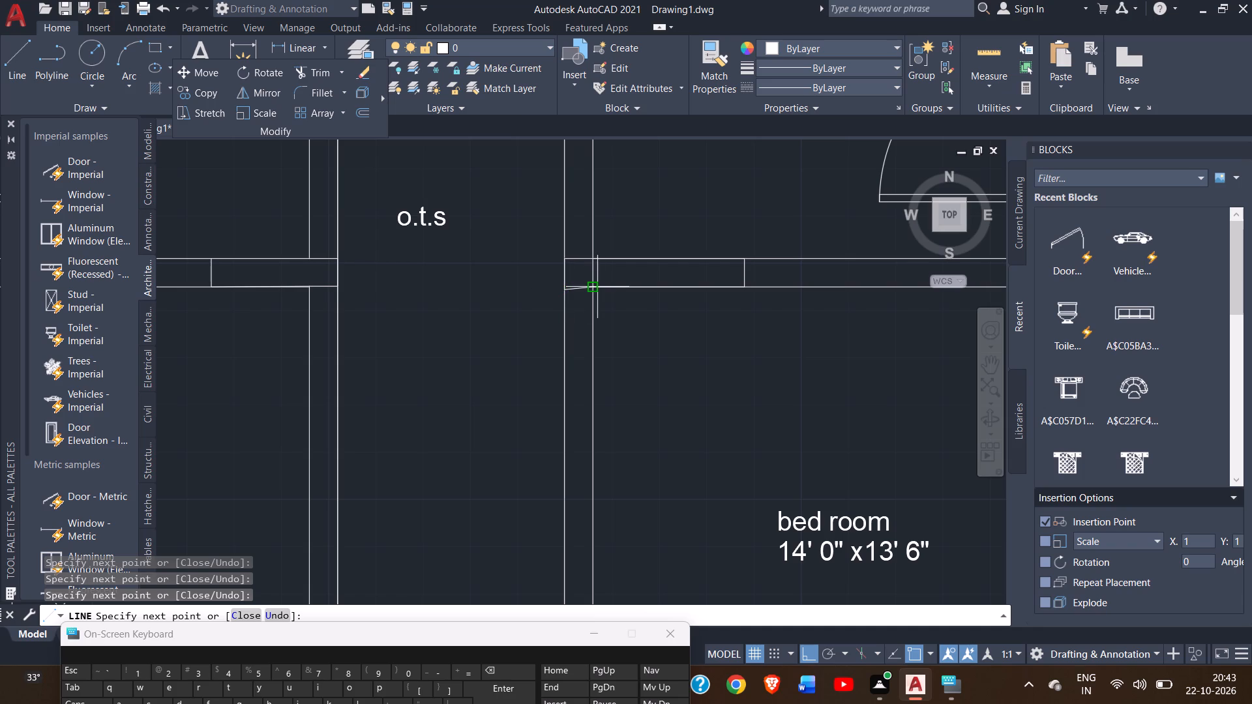
left_click(597, 287)
right_click(597, 287)
left_click(623, 295)
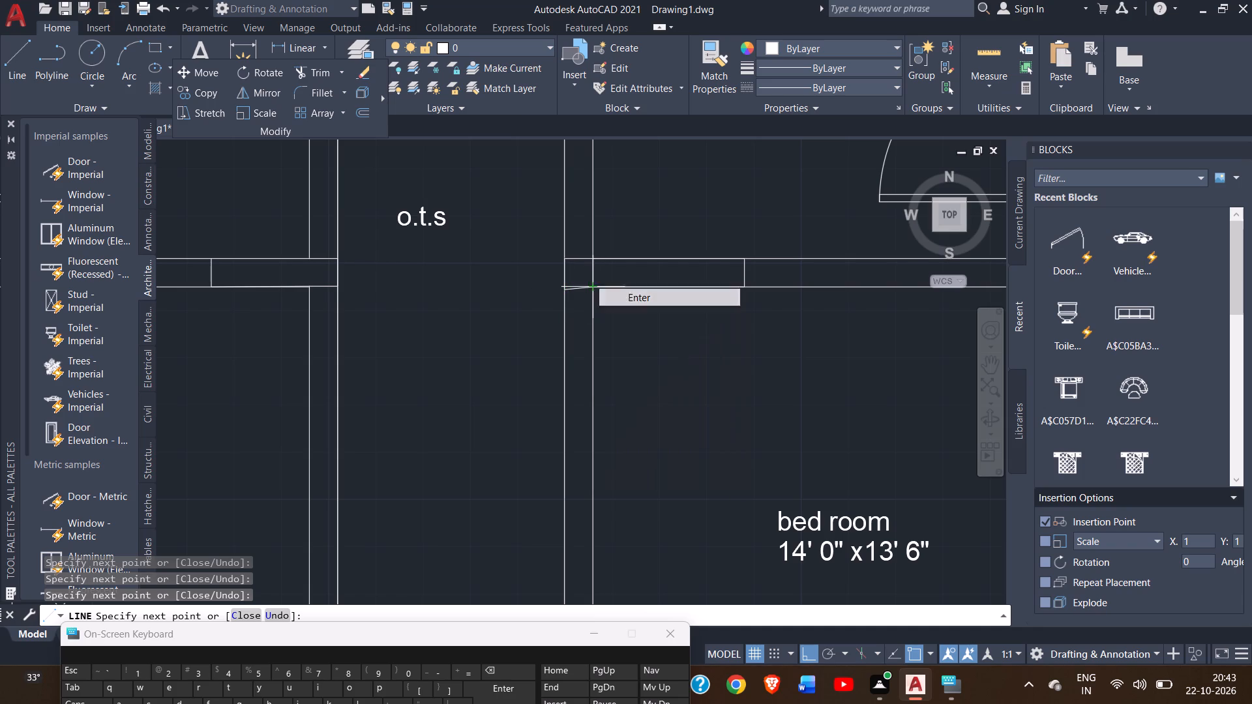
Replace the slanted closing line at the east wall junction with a straight line from the bedroom corner to the o.t.s. face.
scroll(567, 291, "up", 1, "ctrl")
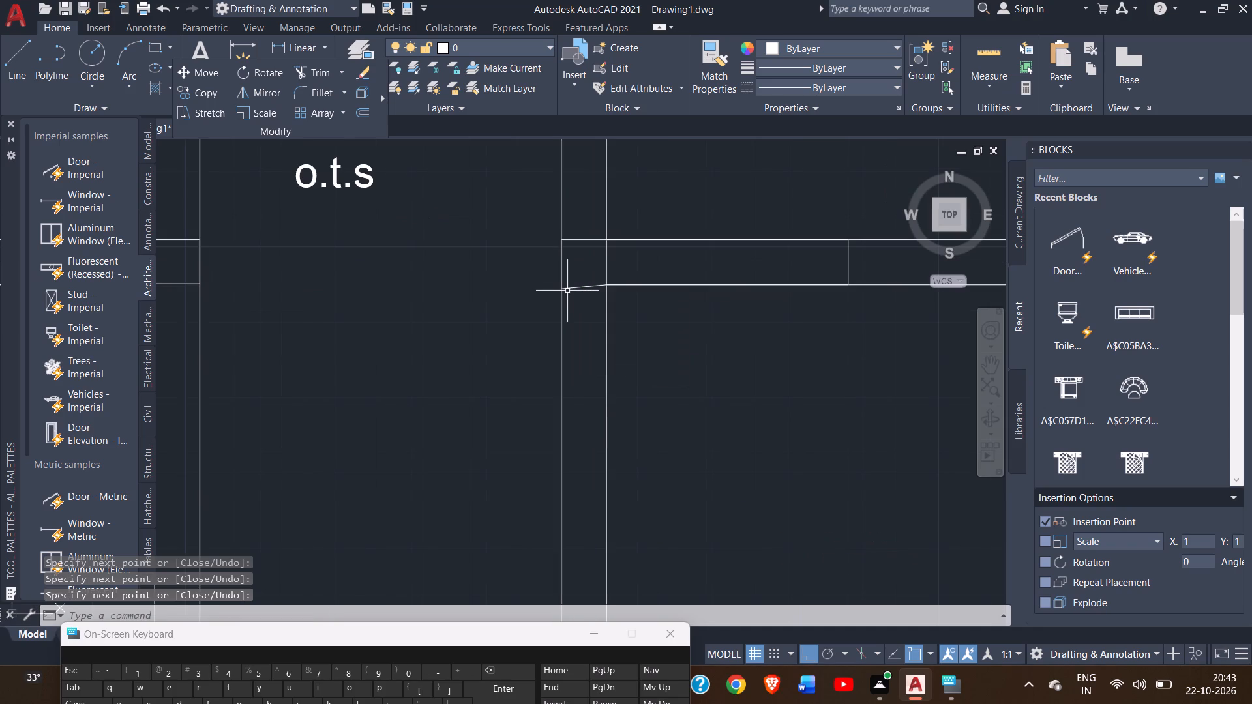
left_click(580, 287)
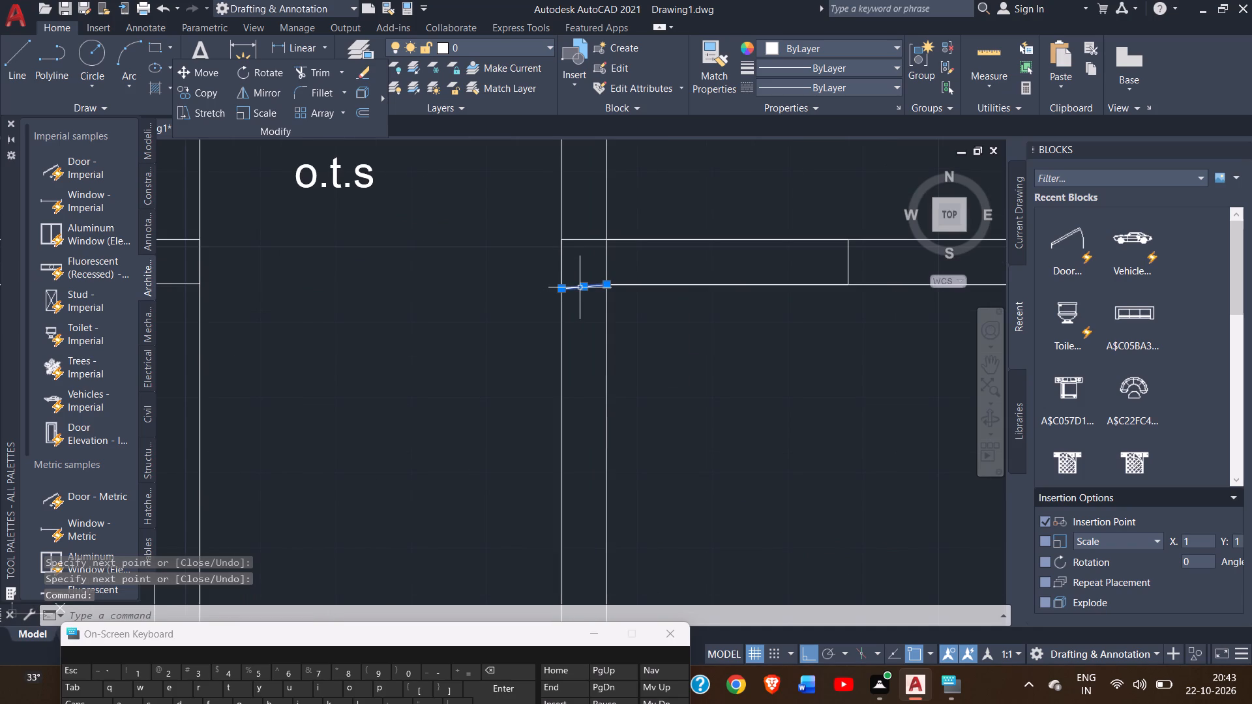
key("Delete")
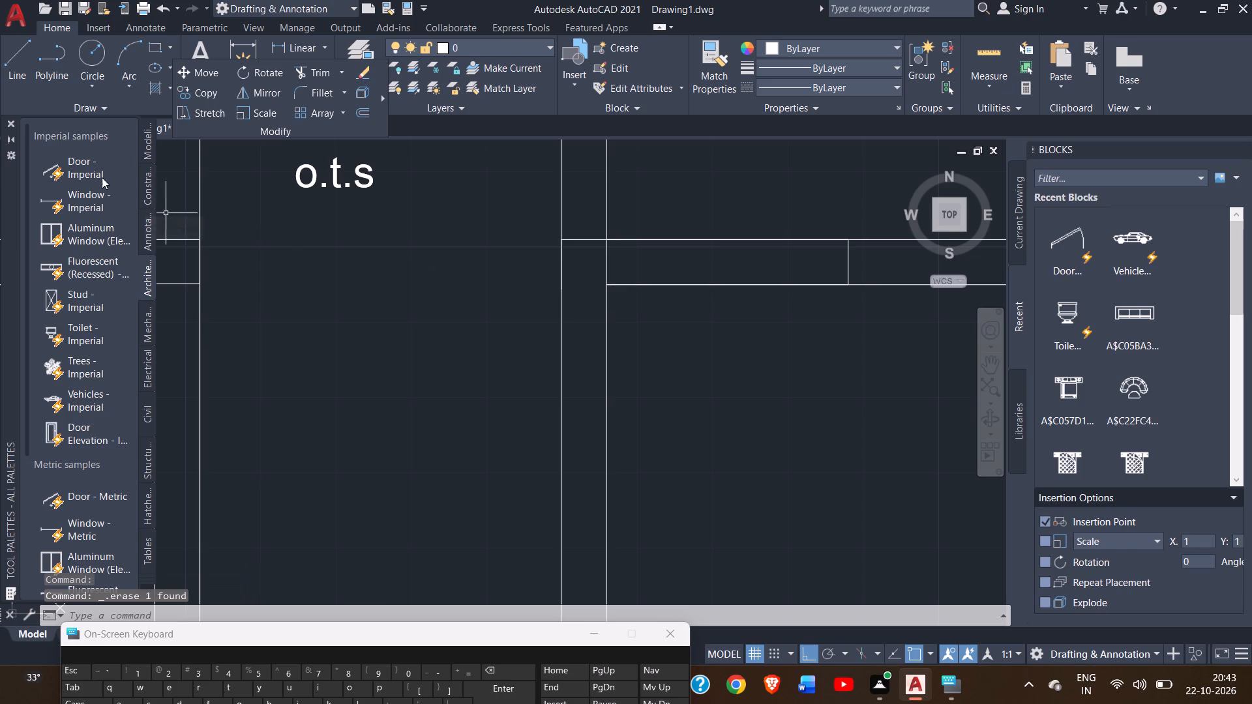
left_click_drag(19, 81, 469, 203)
left_click(9, 80)
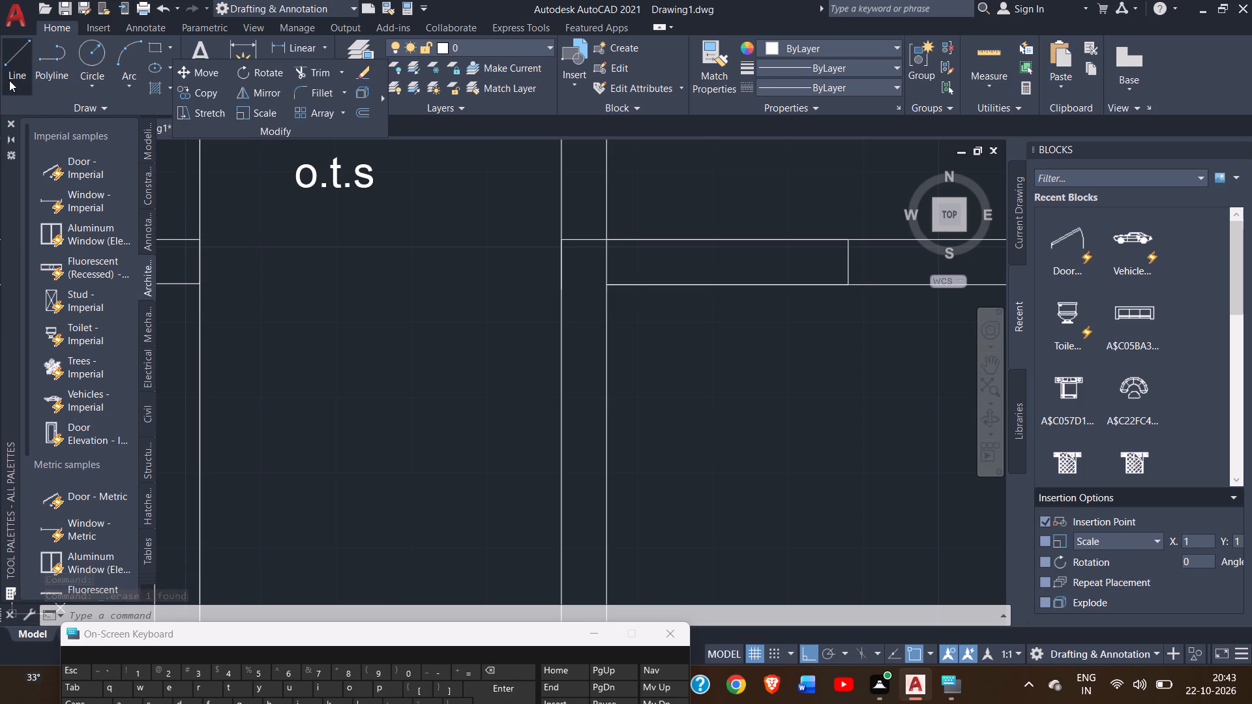
left_click(606, 286)
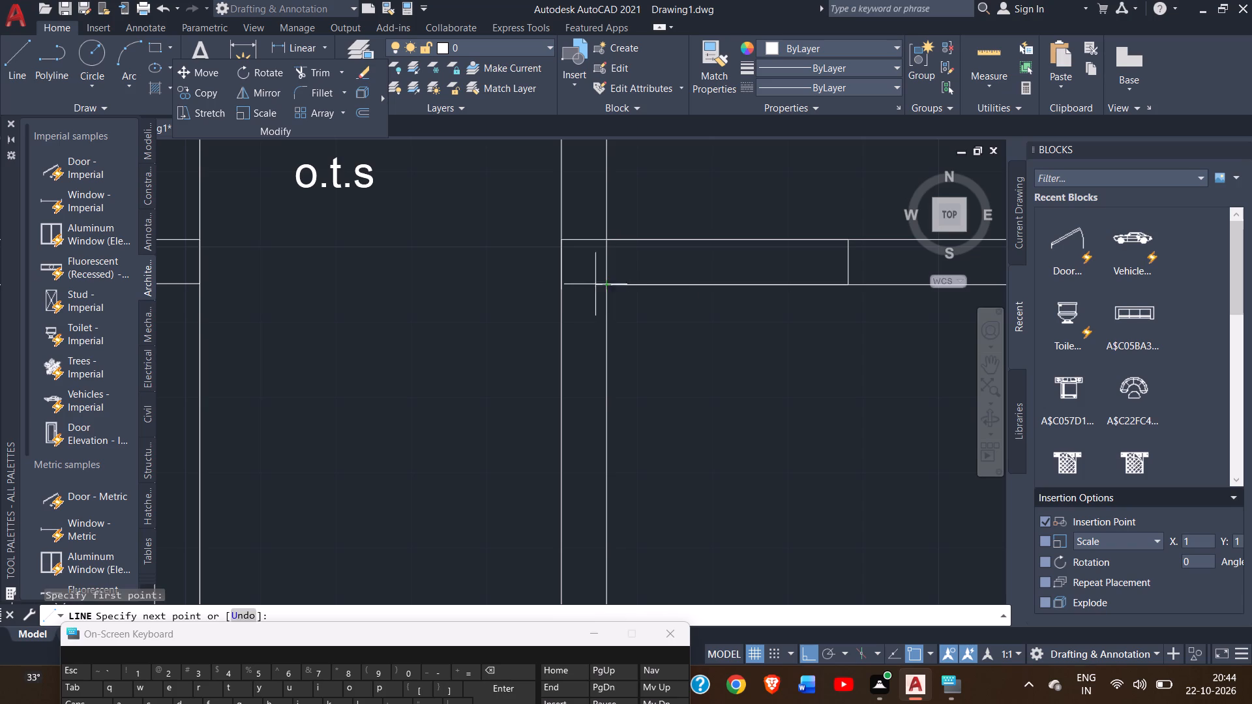
left_click_drag(563, 285, 558, 267)
right_click(558, 267)
left_click(586, 282)
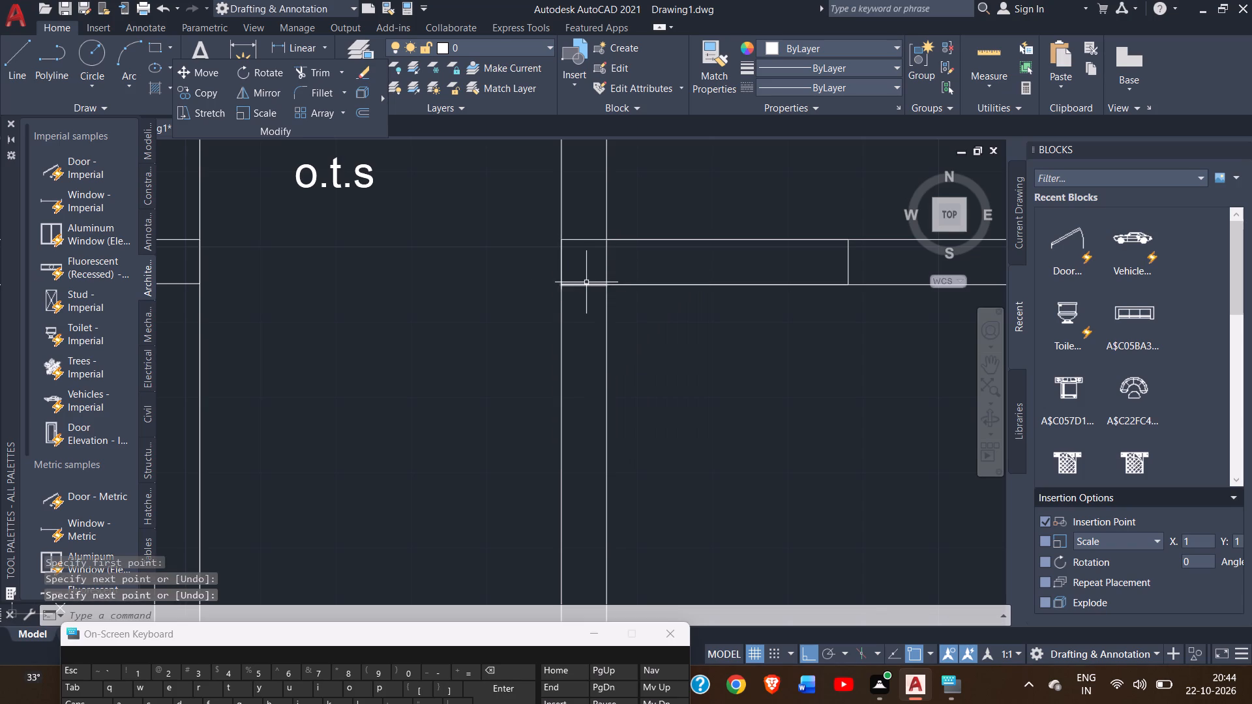
Trim the east bedroom-side wall line where it crosses the junction with the bath–bedroom wall.
scroll(586, 282, "down", 2, "ctrl")
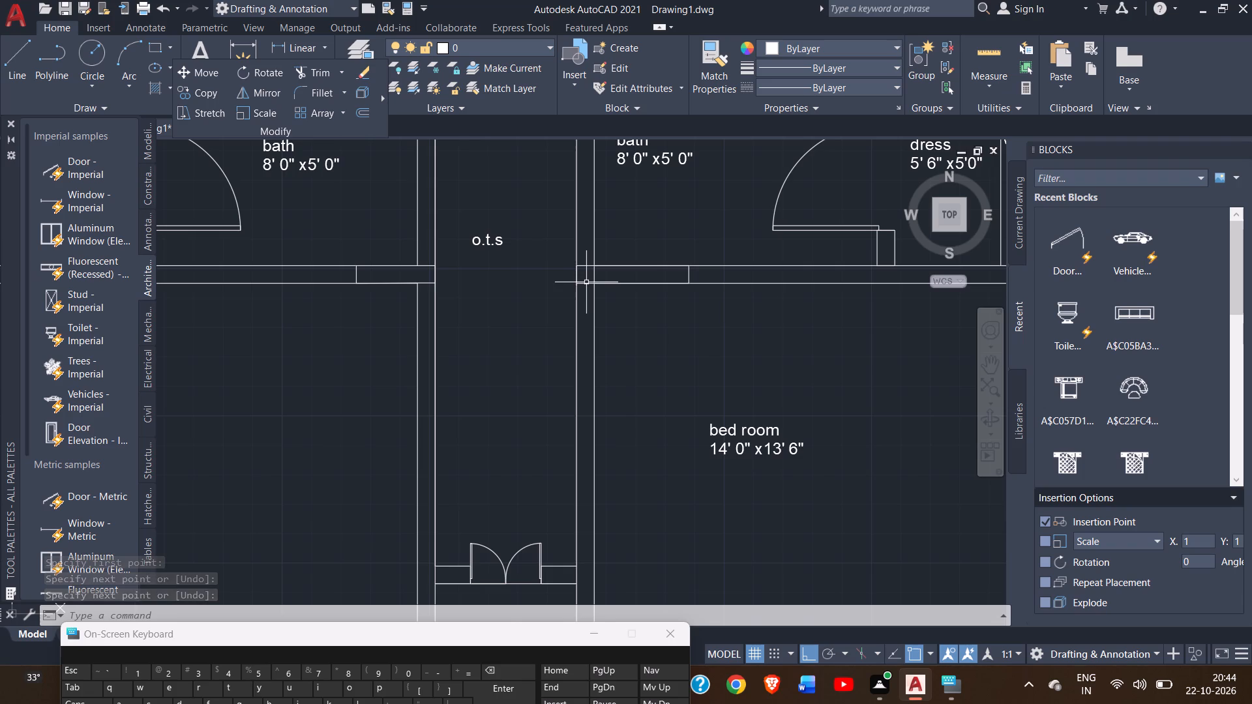
left_click(303, 66)
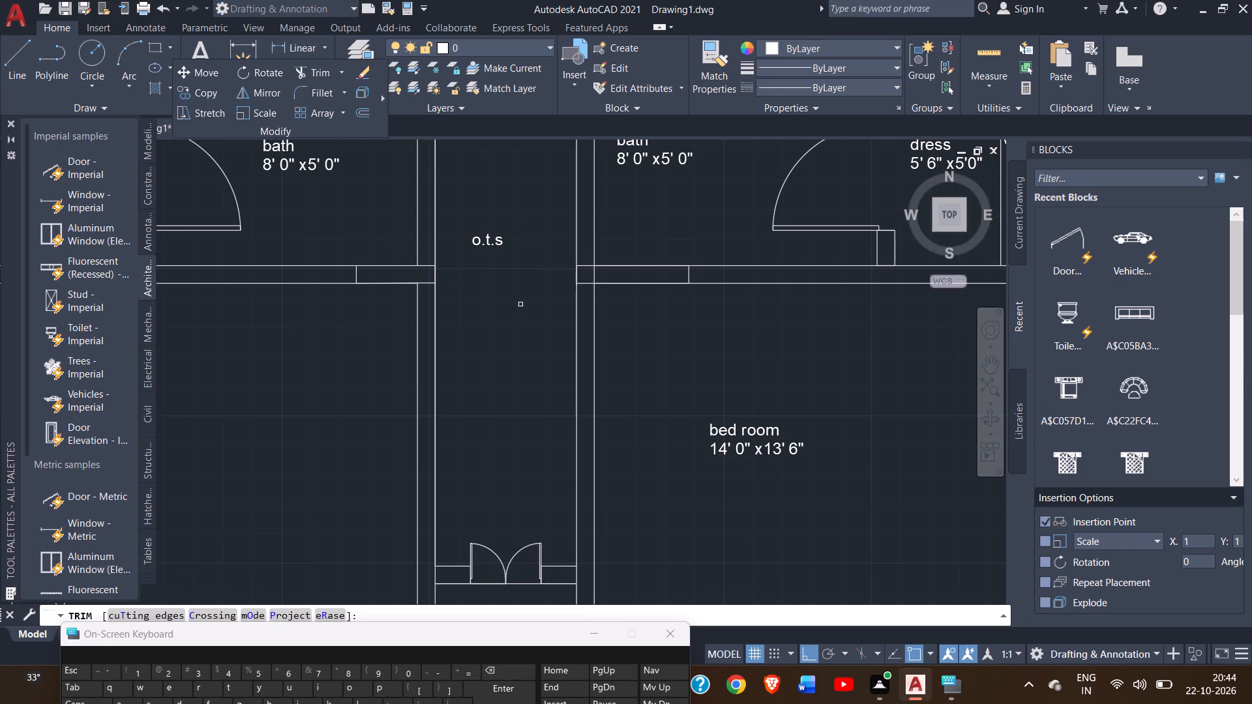
left_click(592, 280)
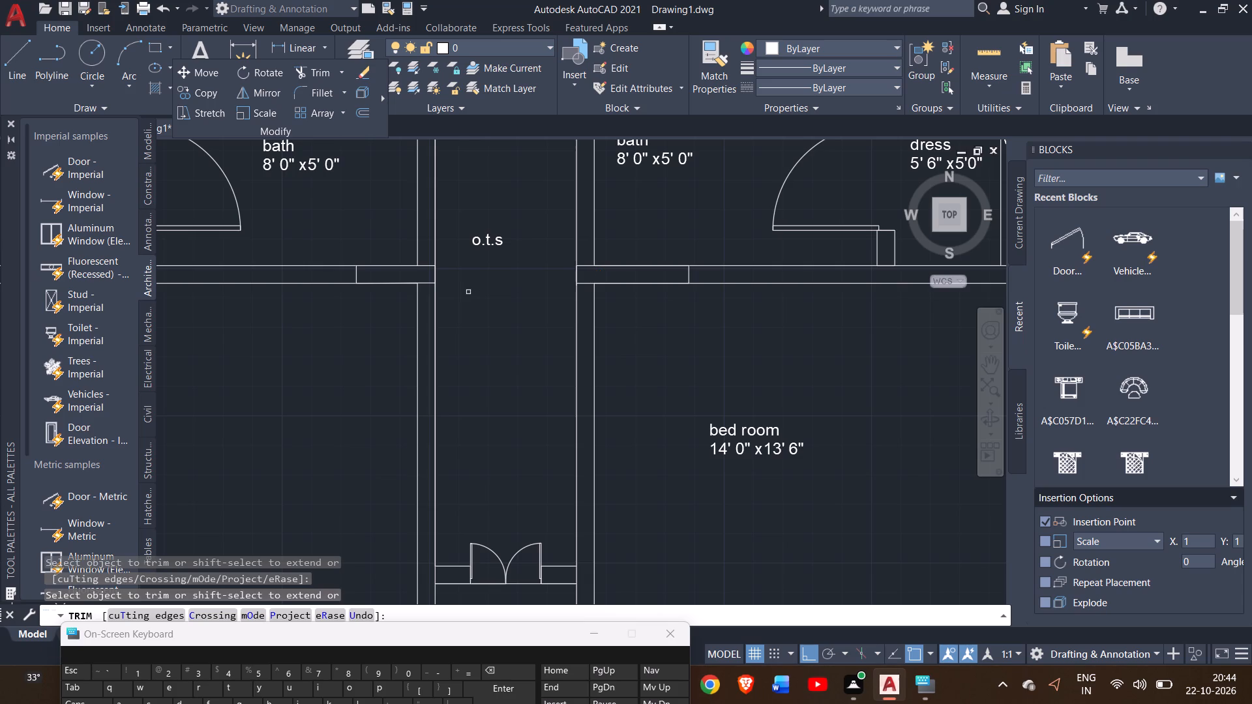
right_click(468, 292)
left_click(481, 296)
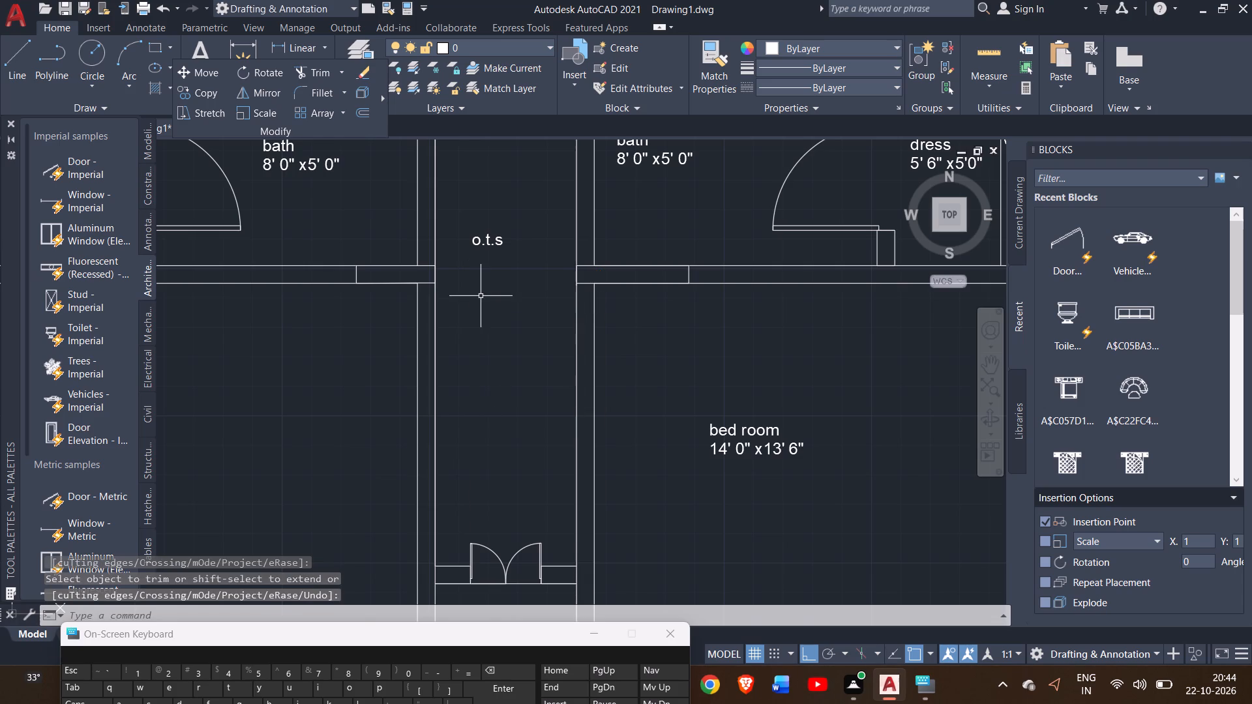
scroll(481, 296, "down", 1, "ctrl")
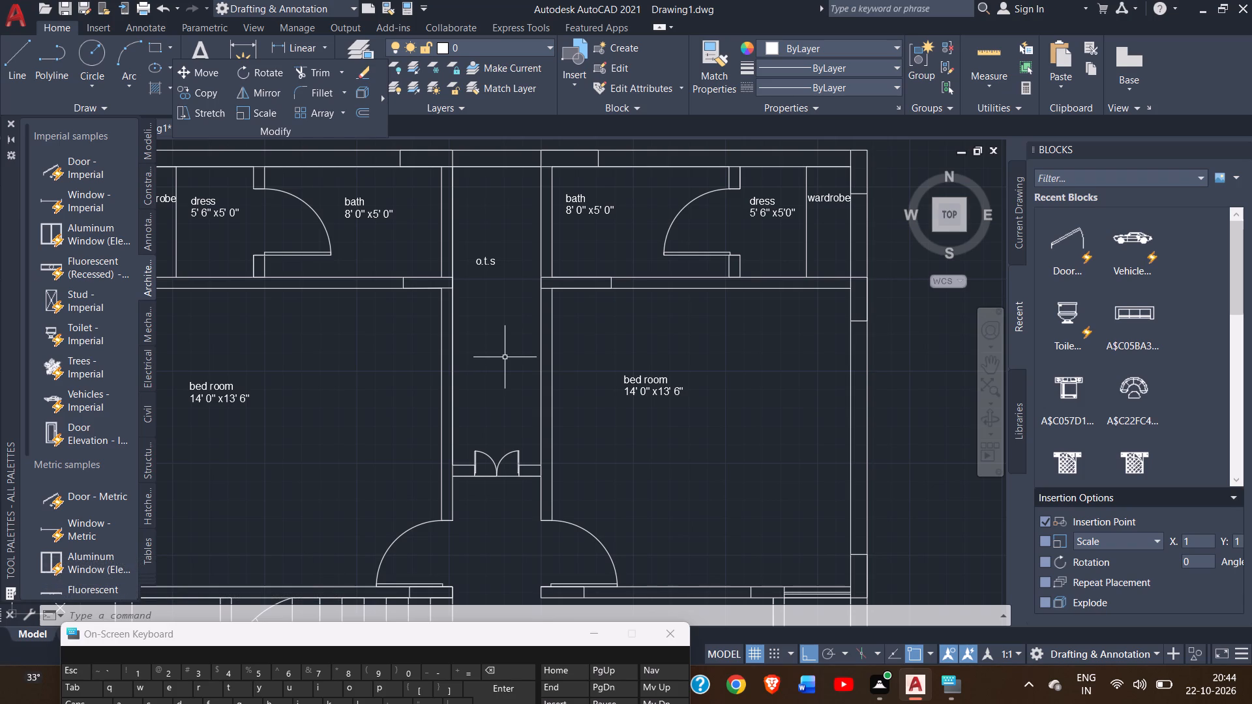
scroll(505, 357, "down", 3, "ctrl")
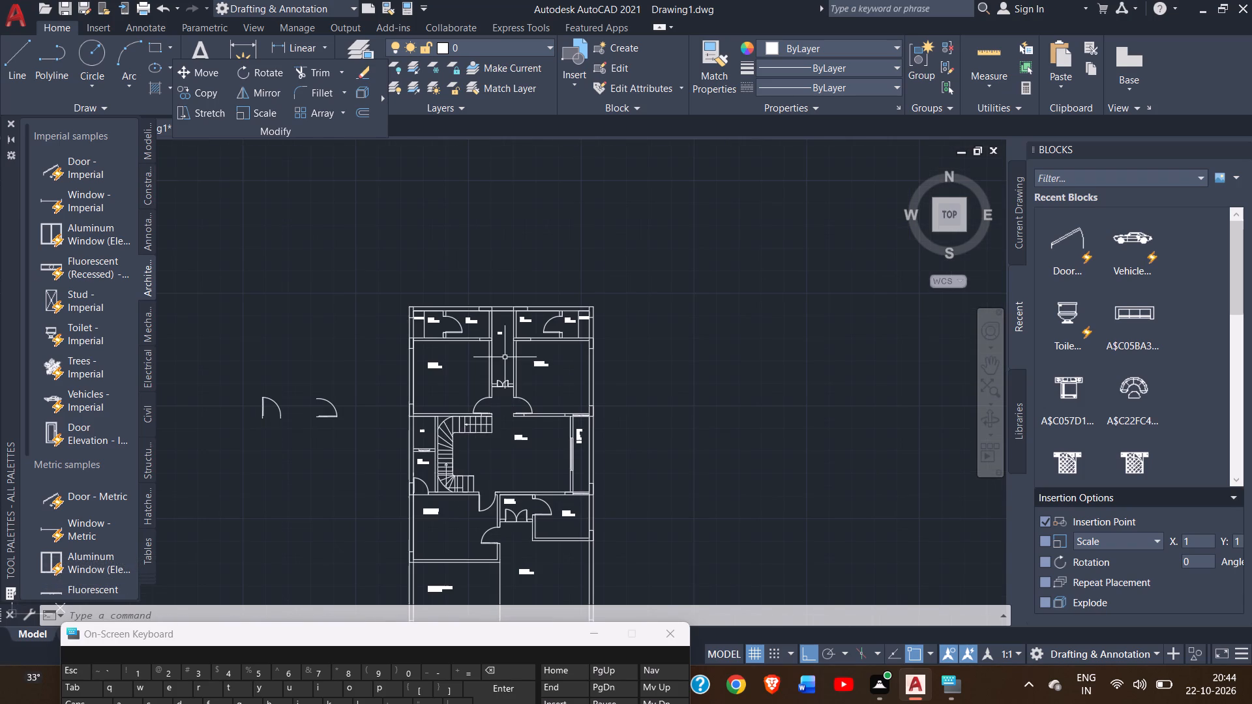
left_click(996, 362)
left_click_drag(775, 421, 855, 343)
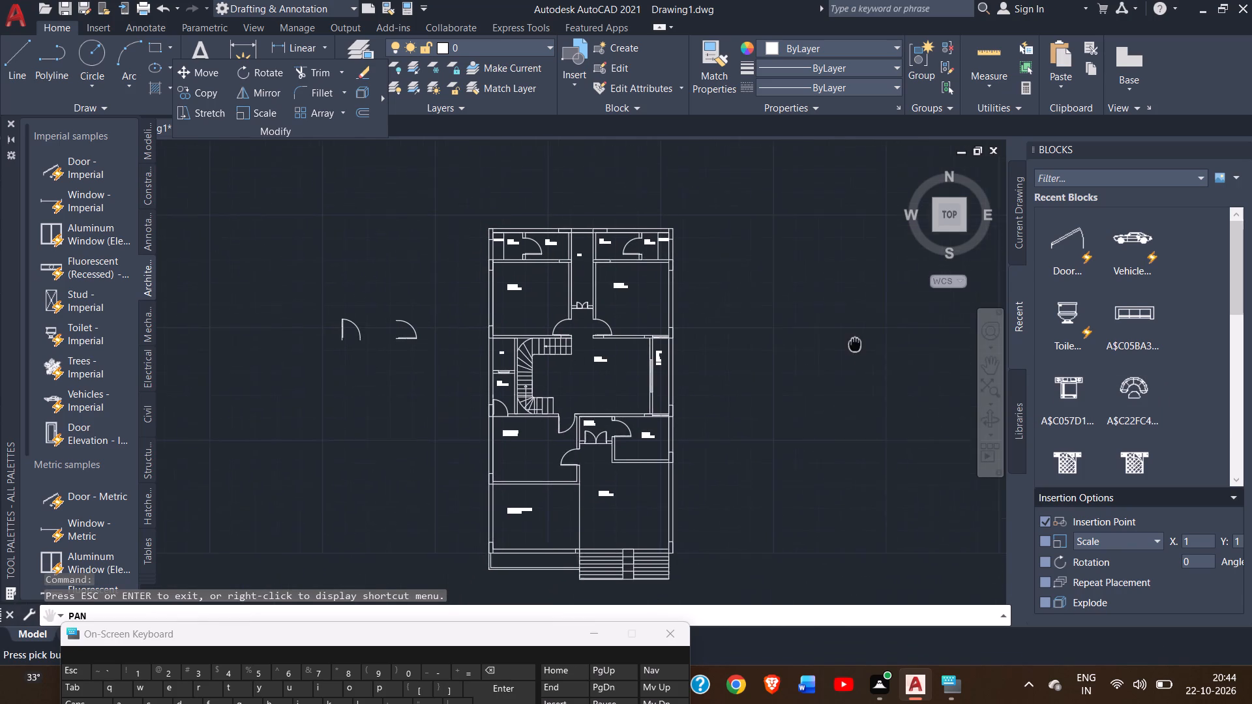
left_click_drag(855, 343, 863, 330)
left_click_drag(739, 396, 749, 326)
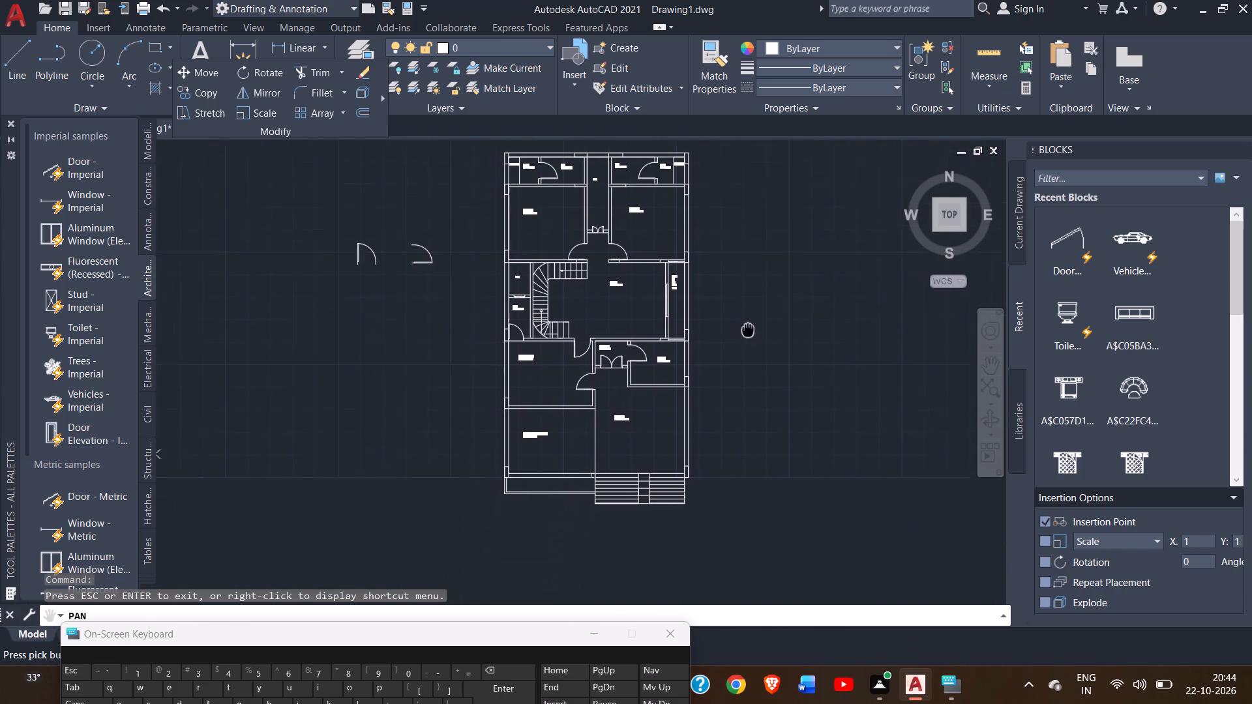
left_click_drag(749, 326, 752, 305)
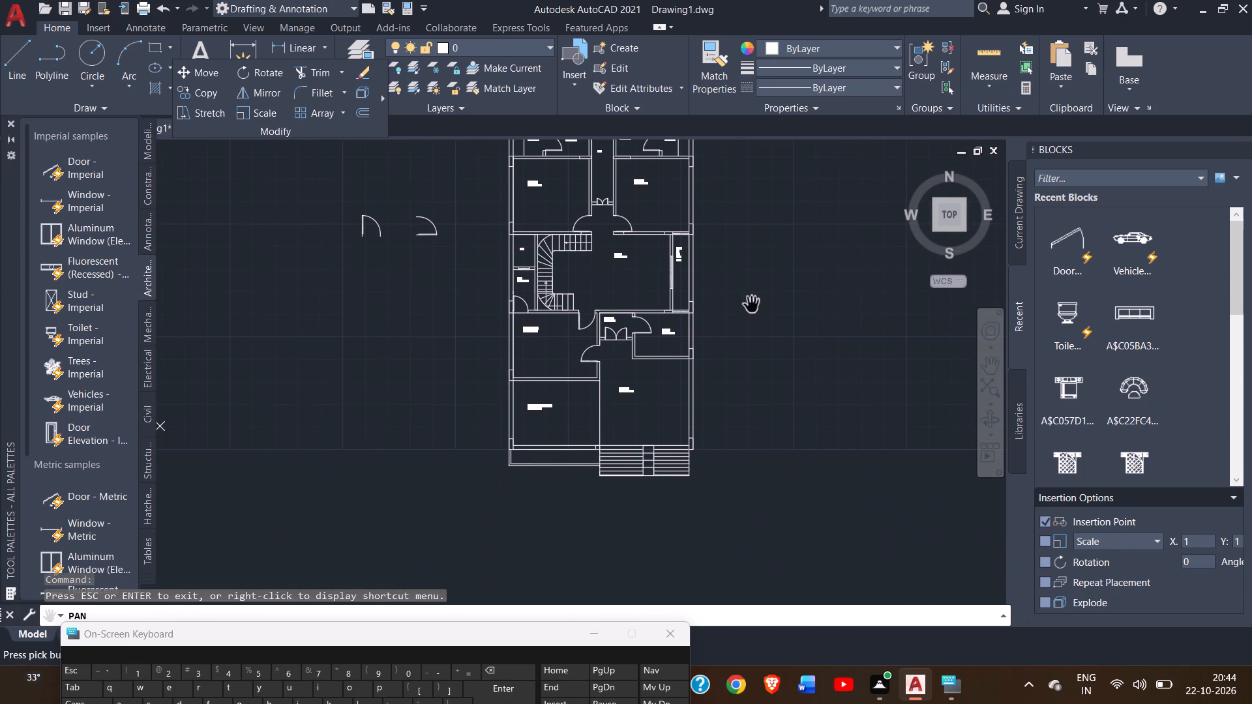
Trim the drawing room's north wall line where it crosses the bath door opening beside the west outer wall.
left_click_drag(779, 374, 775, 325)
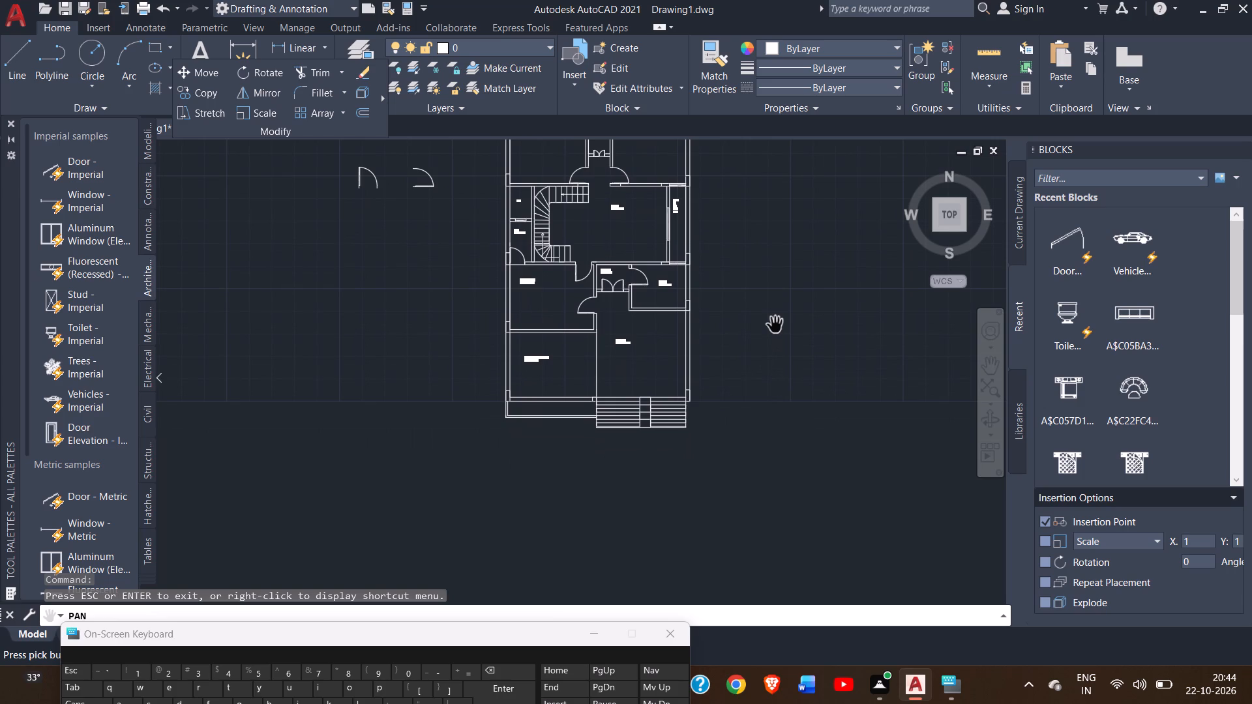
scroll(543, 282, "up", 2, "ctrl")
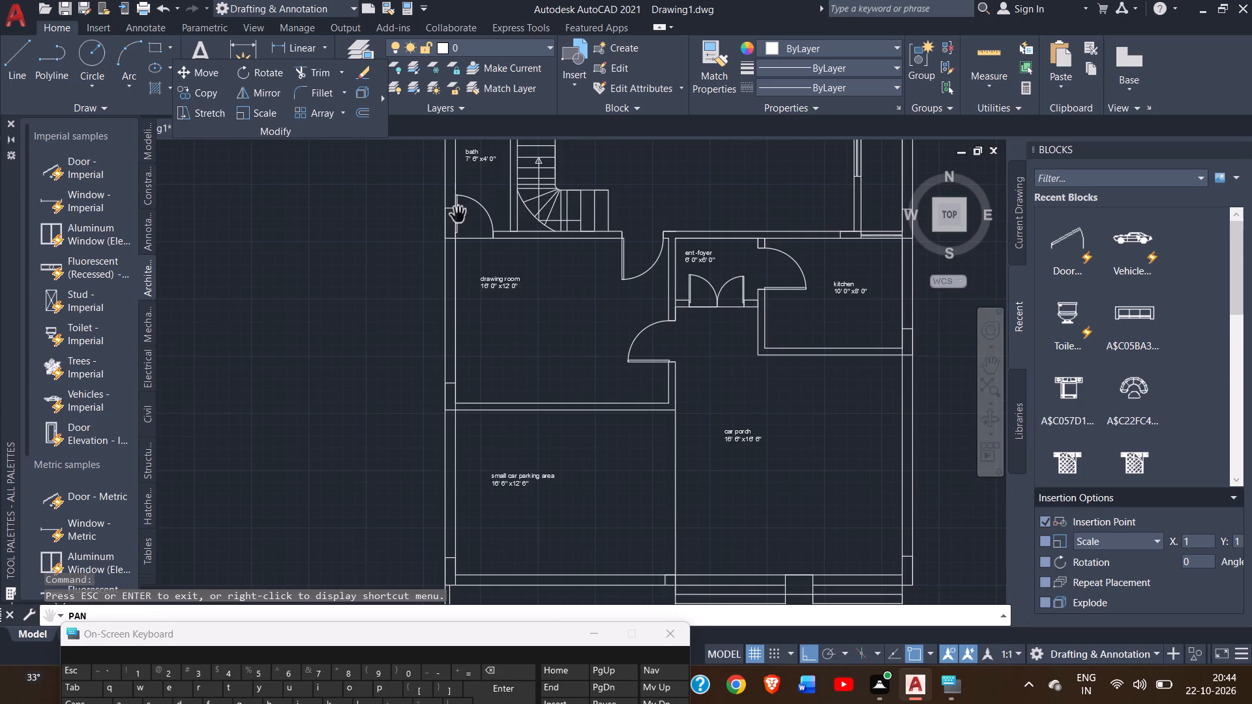
scroll(471, 211, "up", 2, "ctrl")
right_click(258, 276)
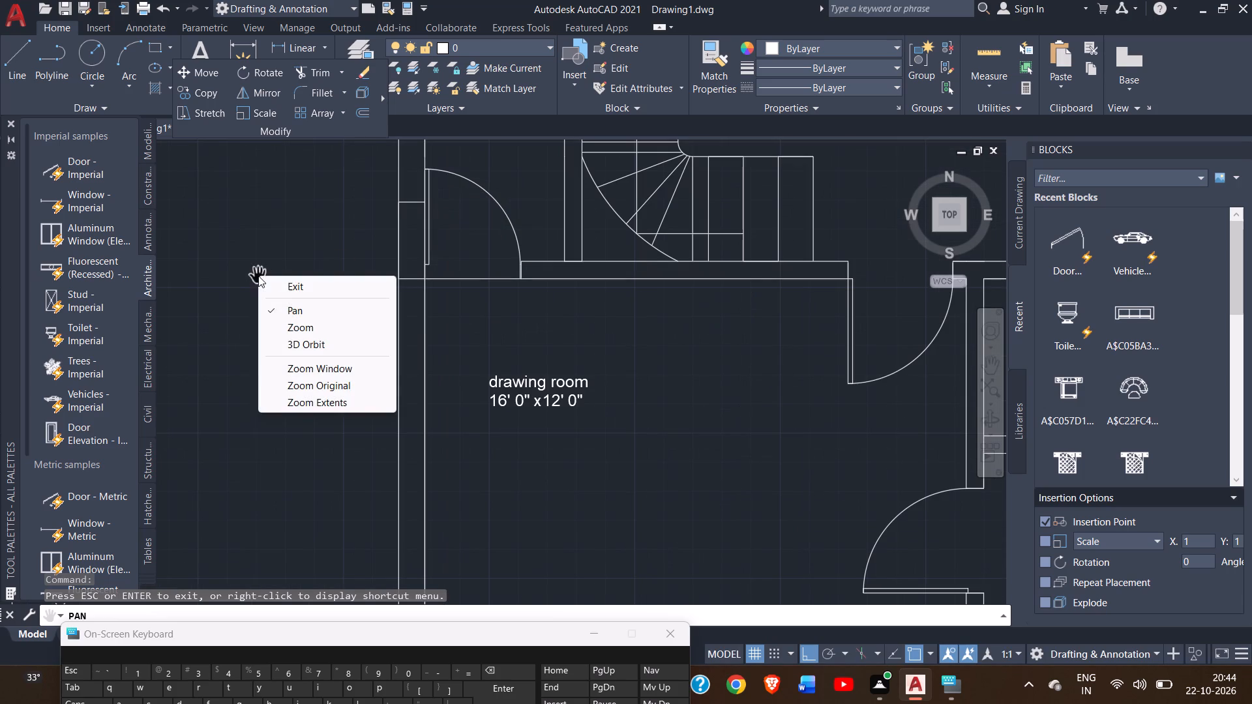
left_click(288, 284)
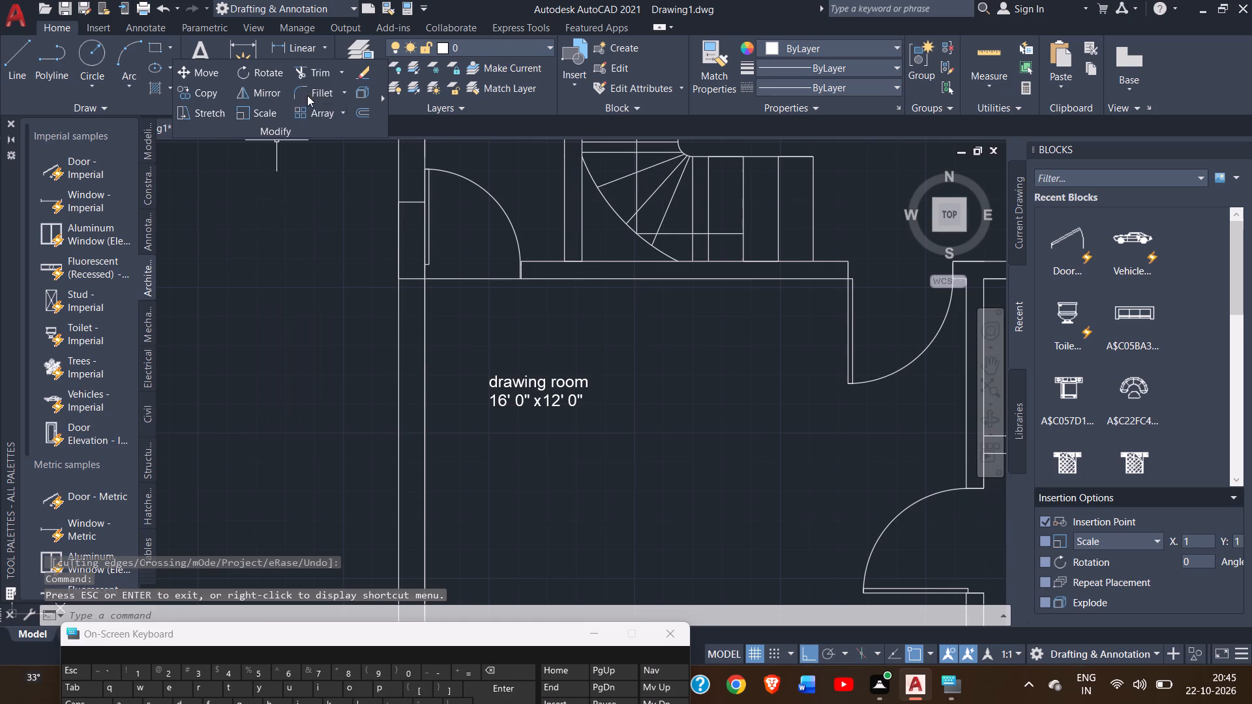
left_click(313, 70)
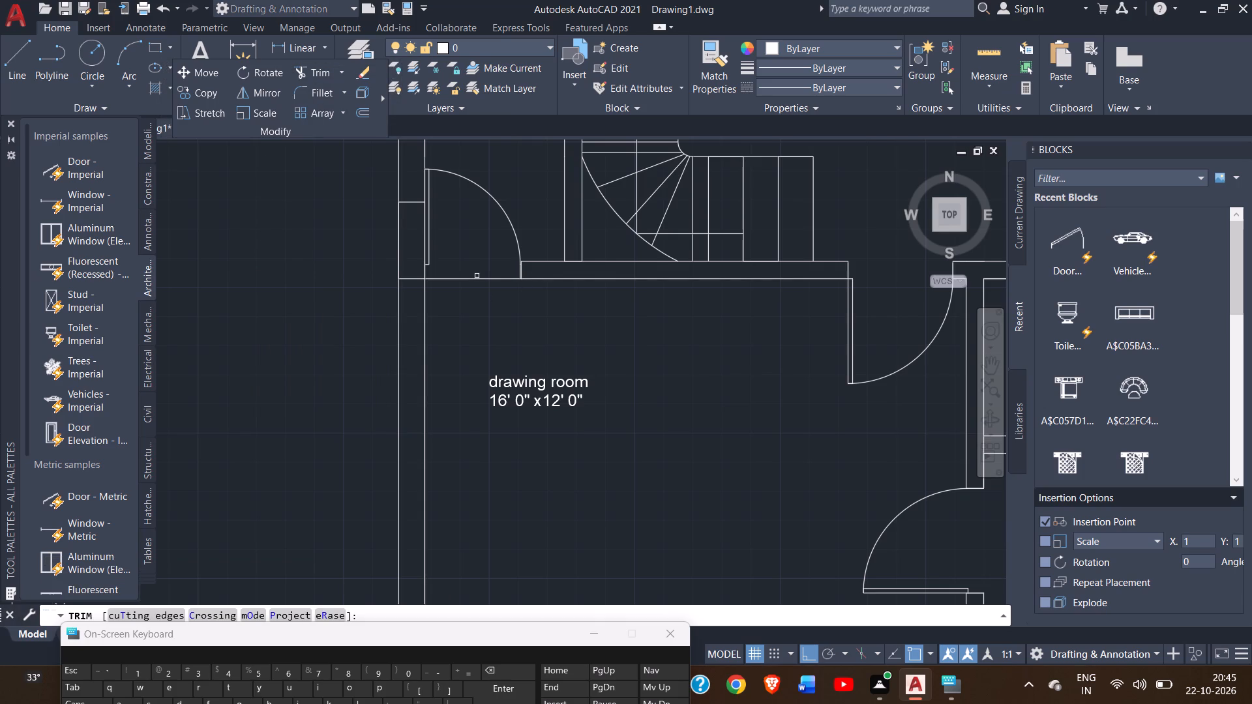
left_click(469, 279)
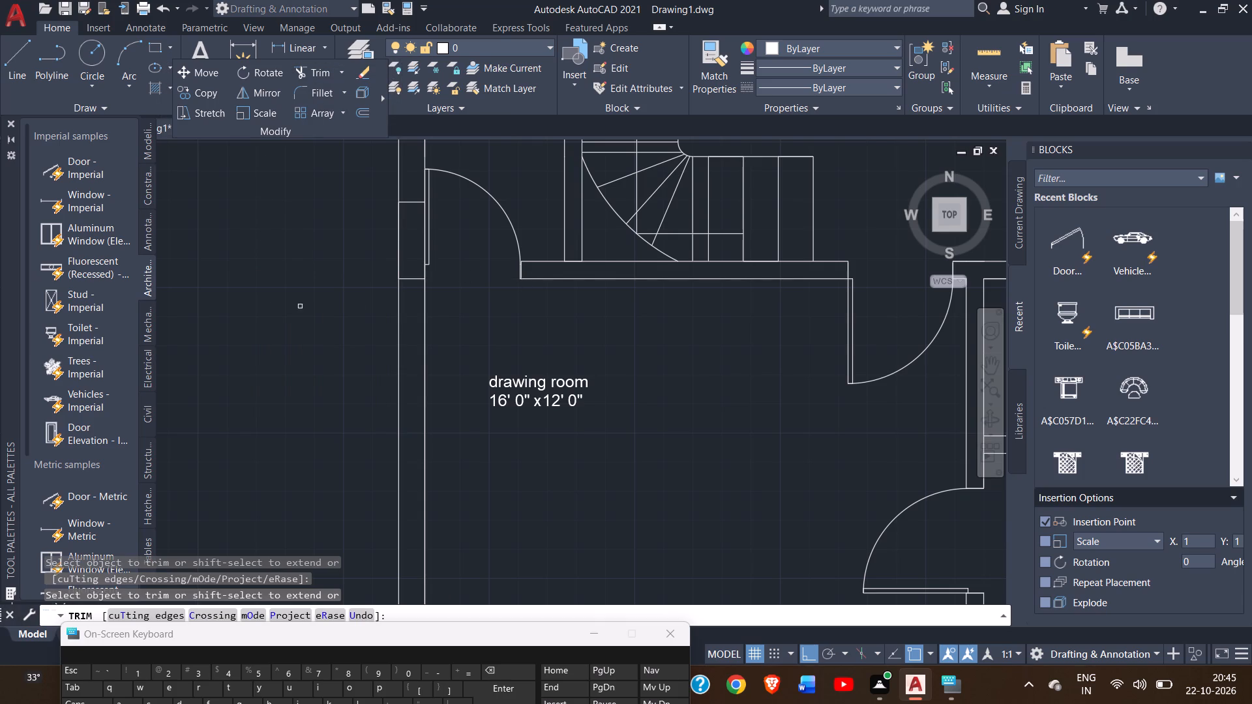
scroll(275, 300, "down", 3, "ctrl")
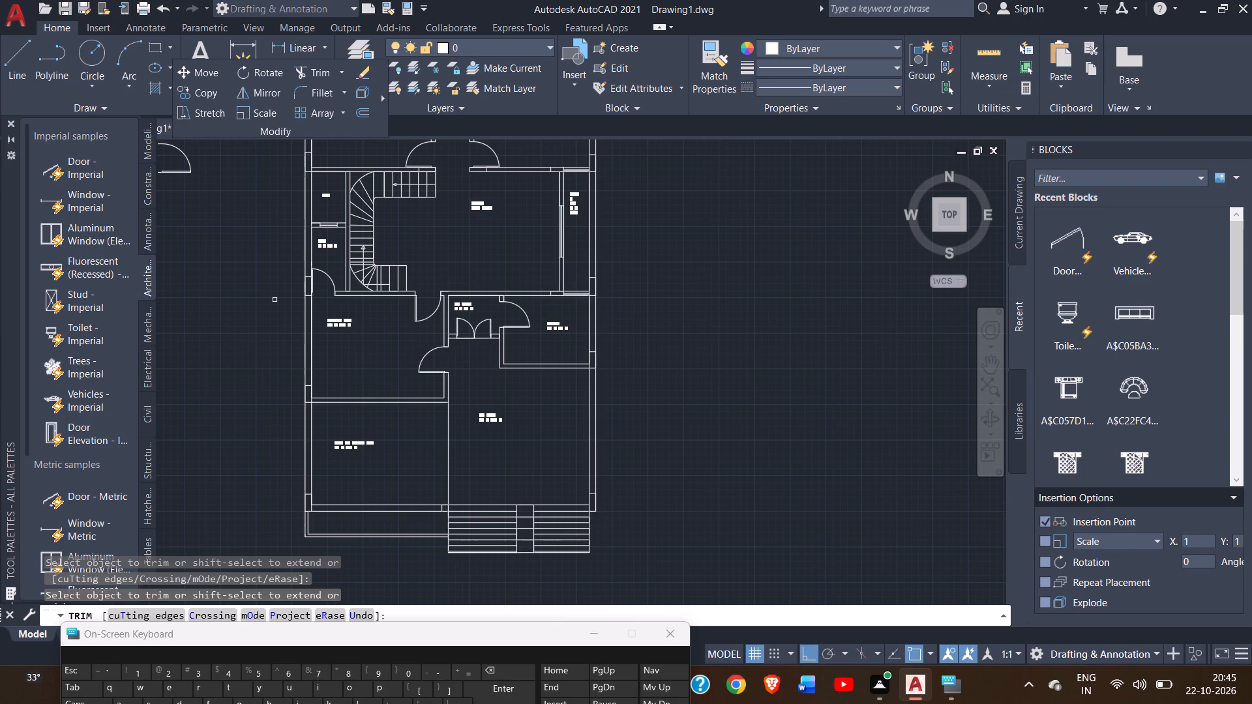
right_click(275, 300)
left_click(293, 309)
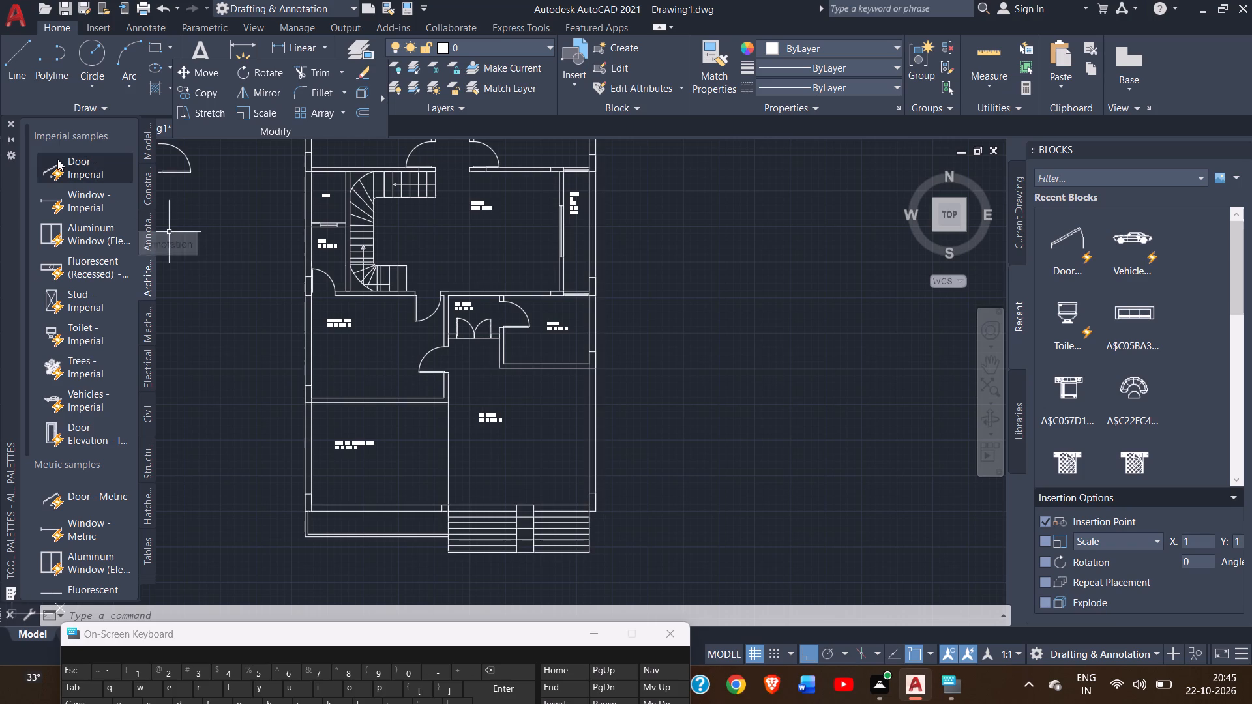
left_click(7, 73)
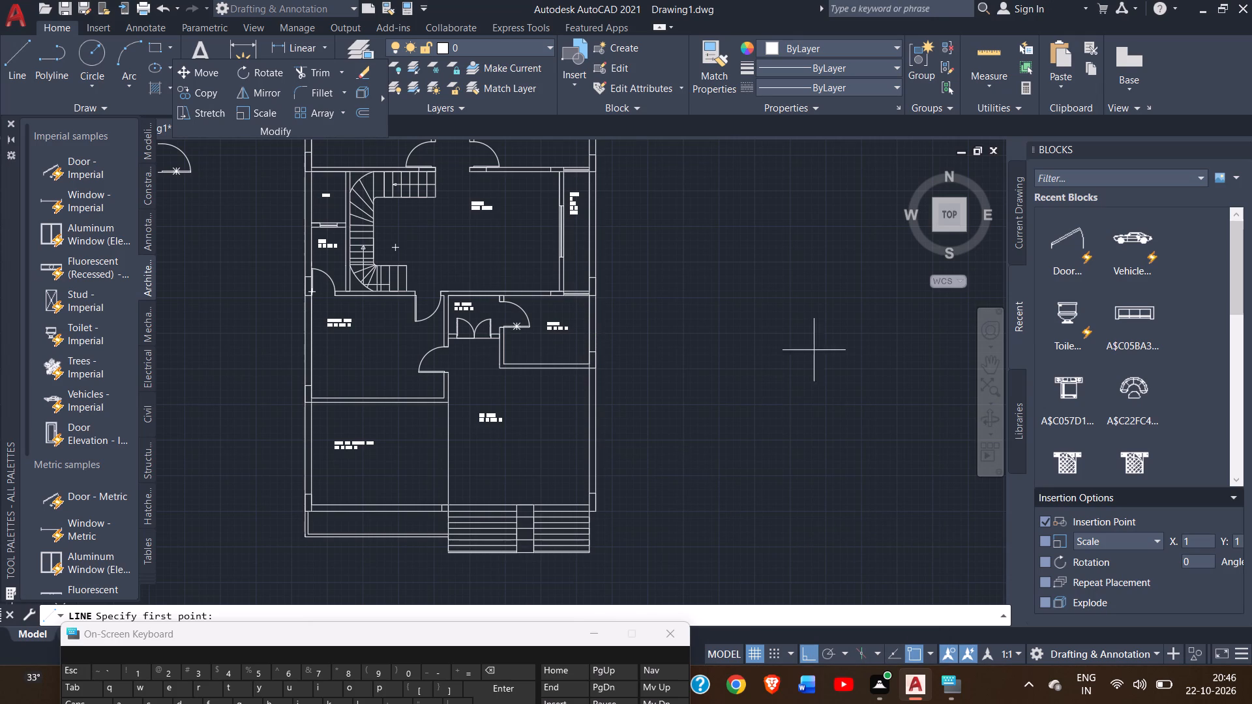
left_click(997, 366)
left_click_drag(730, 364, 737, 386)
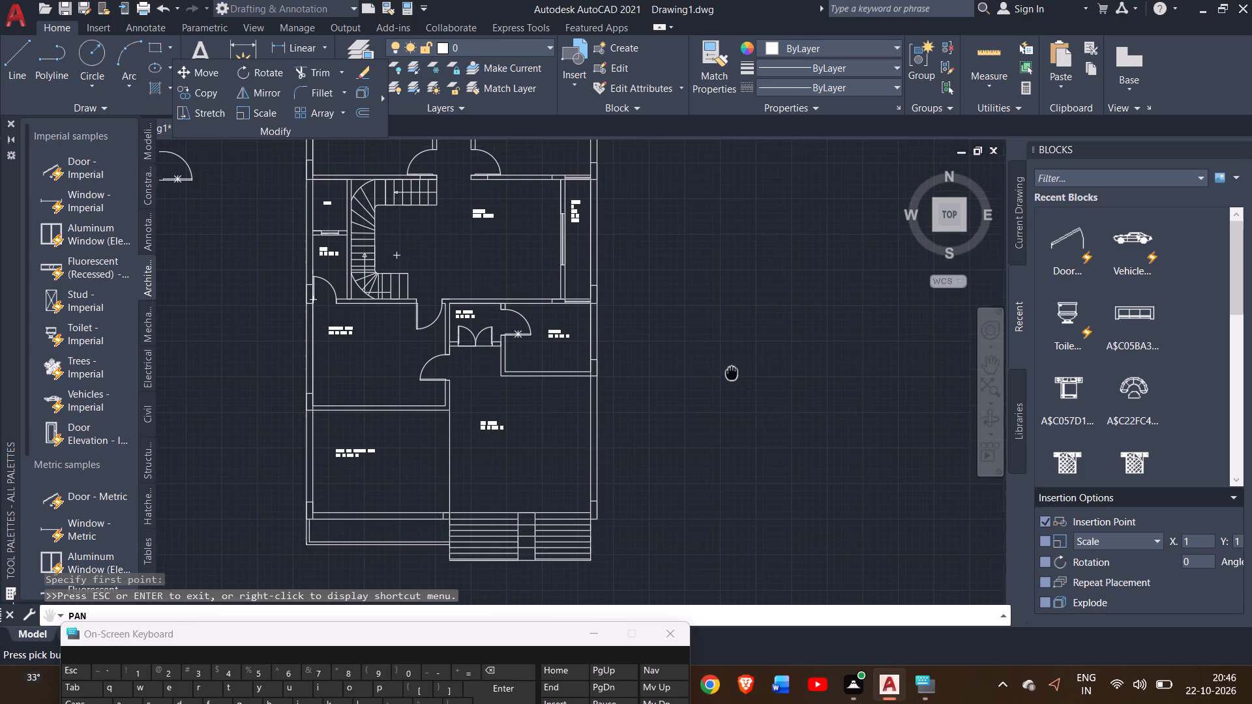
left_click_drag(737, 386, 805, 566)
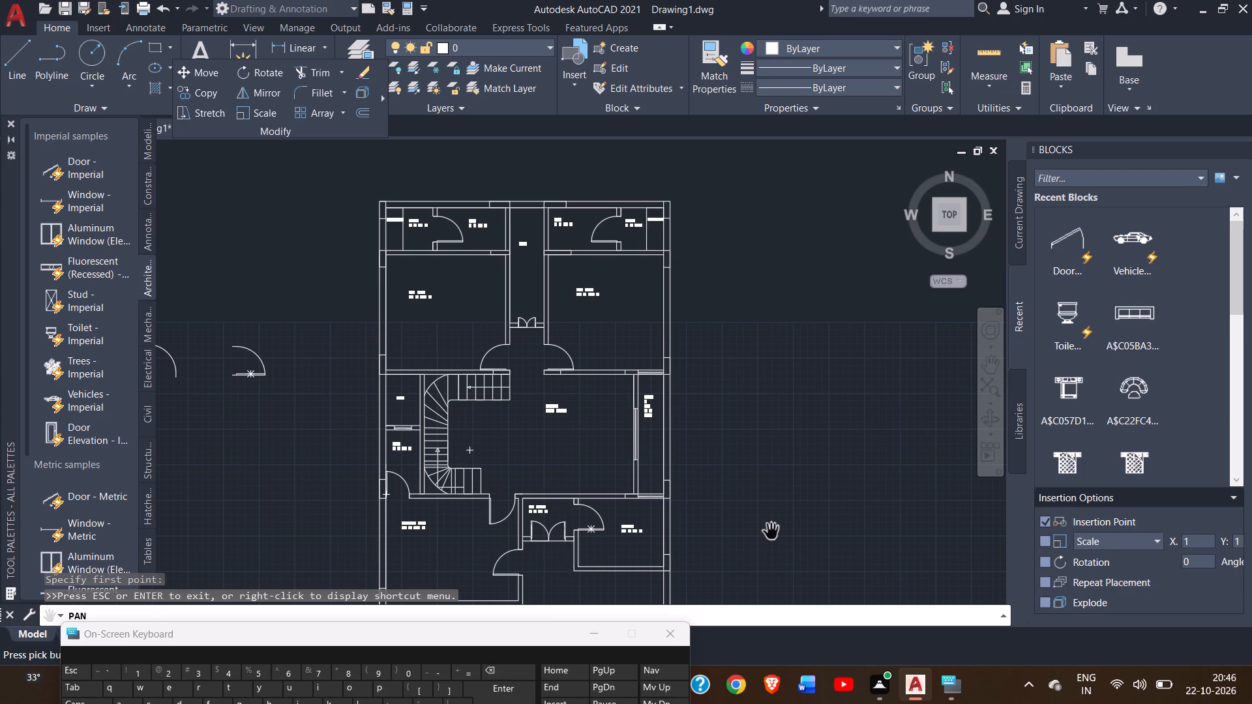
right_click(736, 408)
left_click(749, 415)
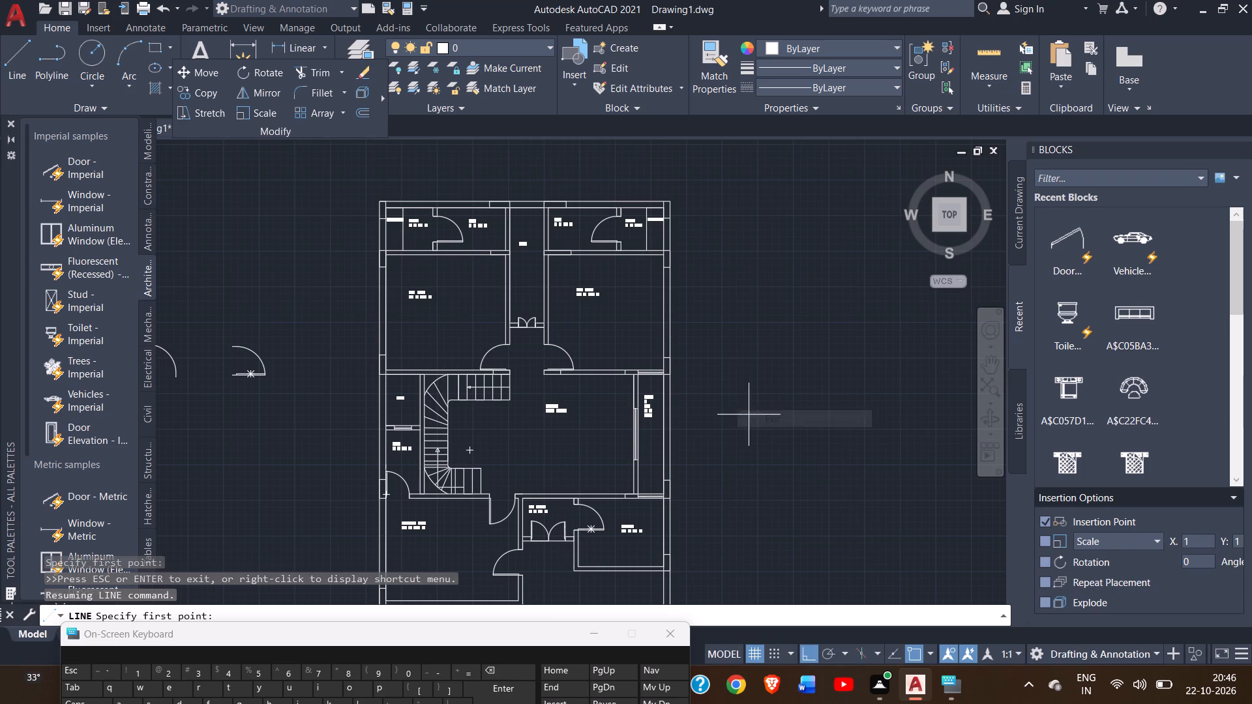
Start the Trim command to clean up further wall lines in the floor plan.
left_click(308, 65)
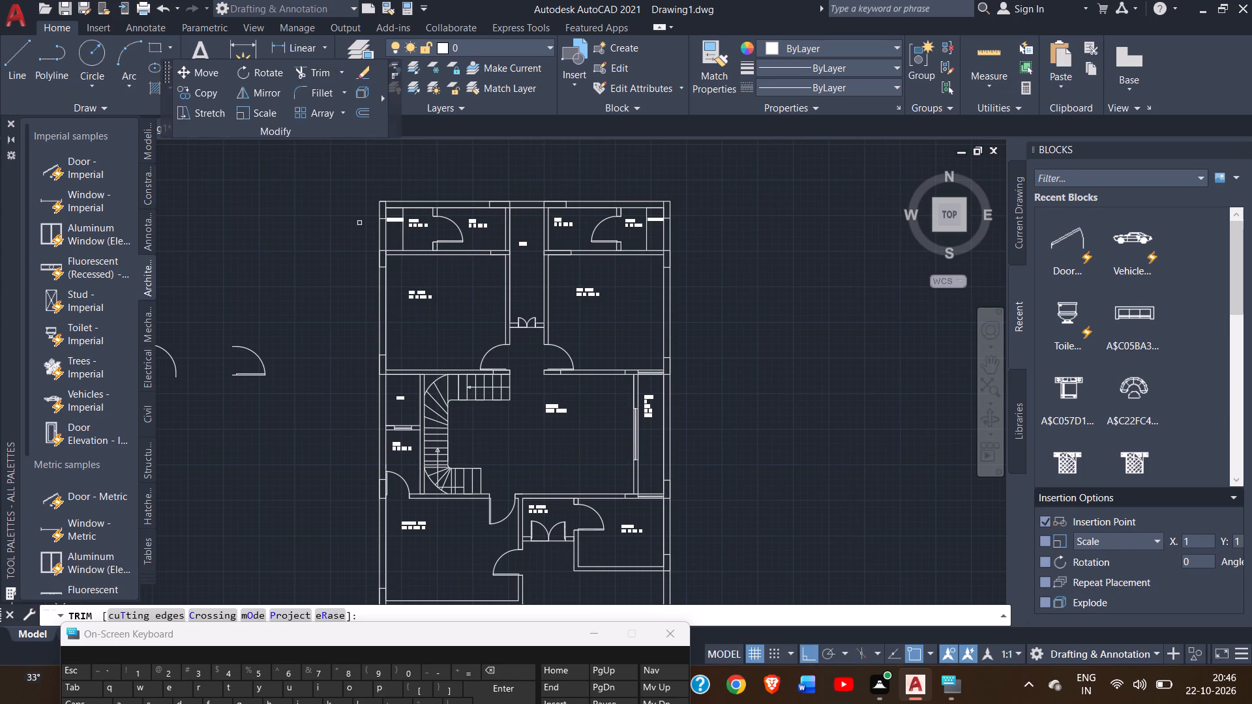
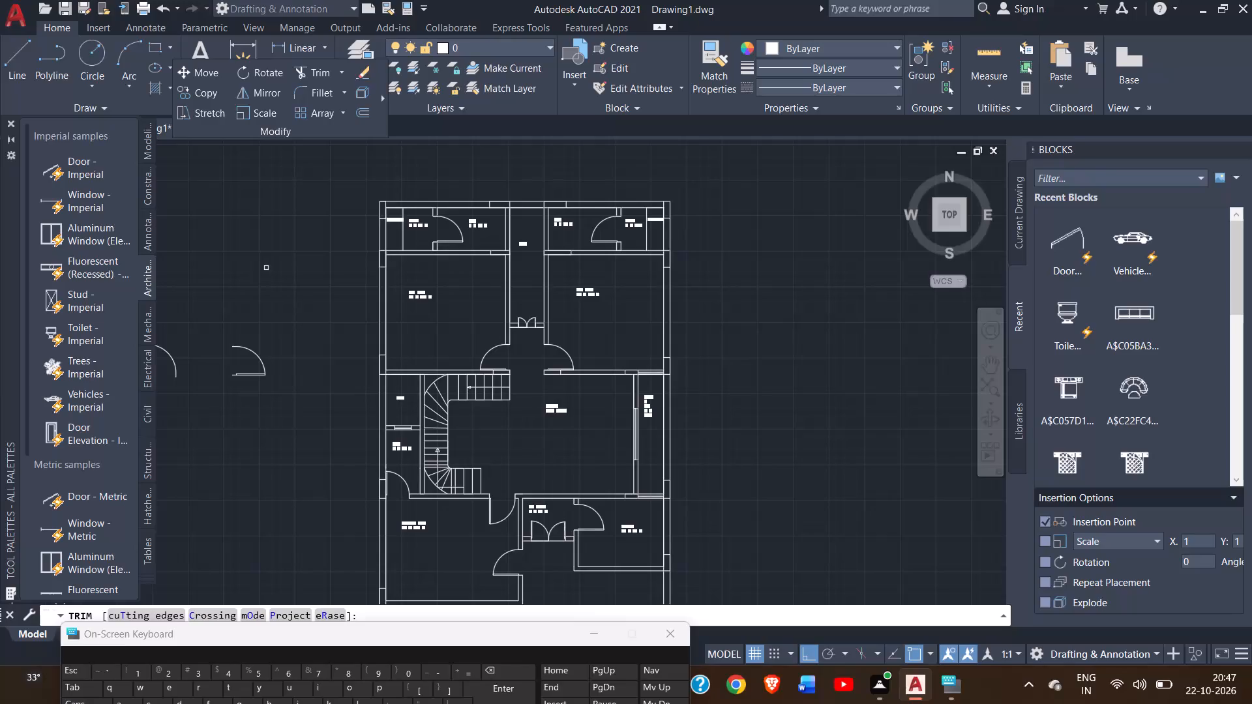
Dimension the overall width of the house between the north wall's outer corners, placing the dimension line just north of the plan.
left_click(256, 54)
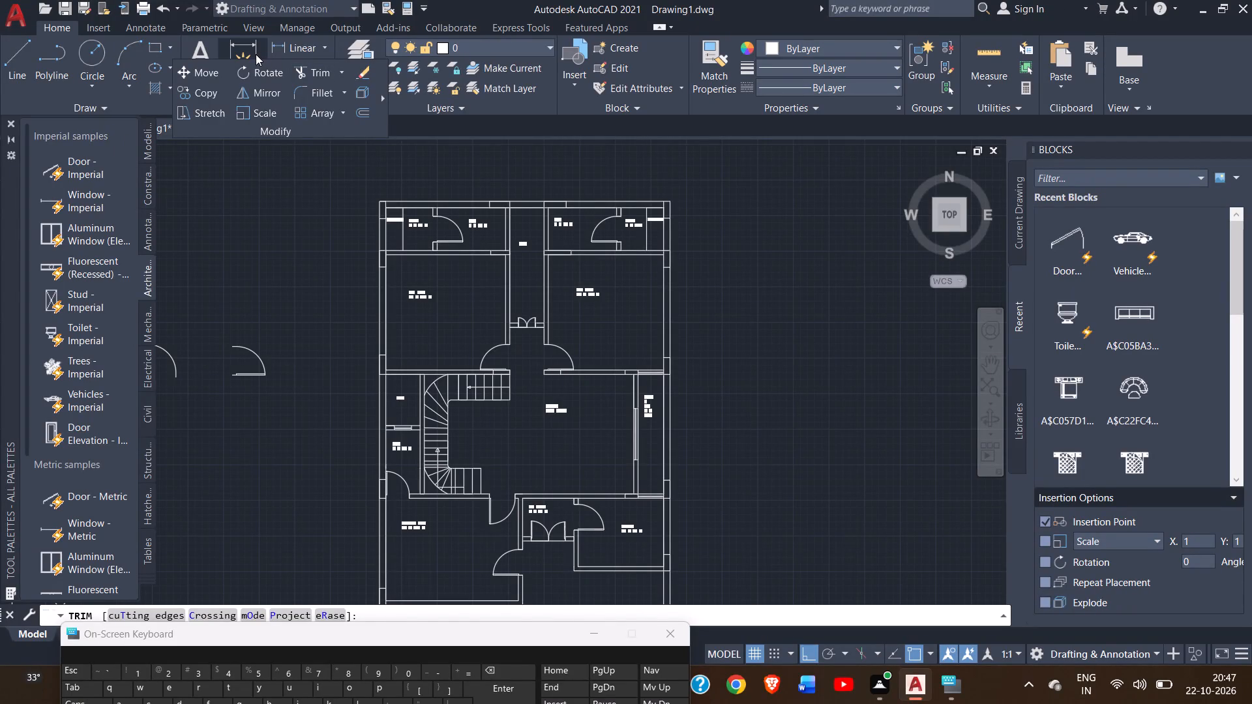
left_click(382, 199)
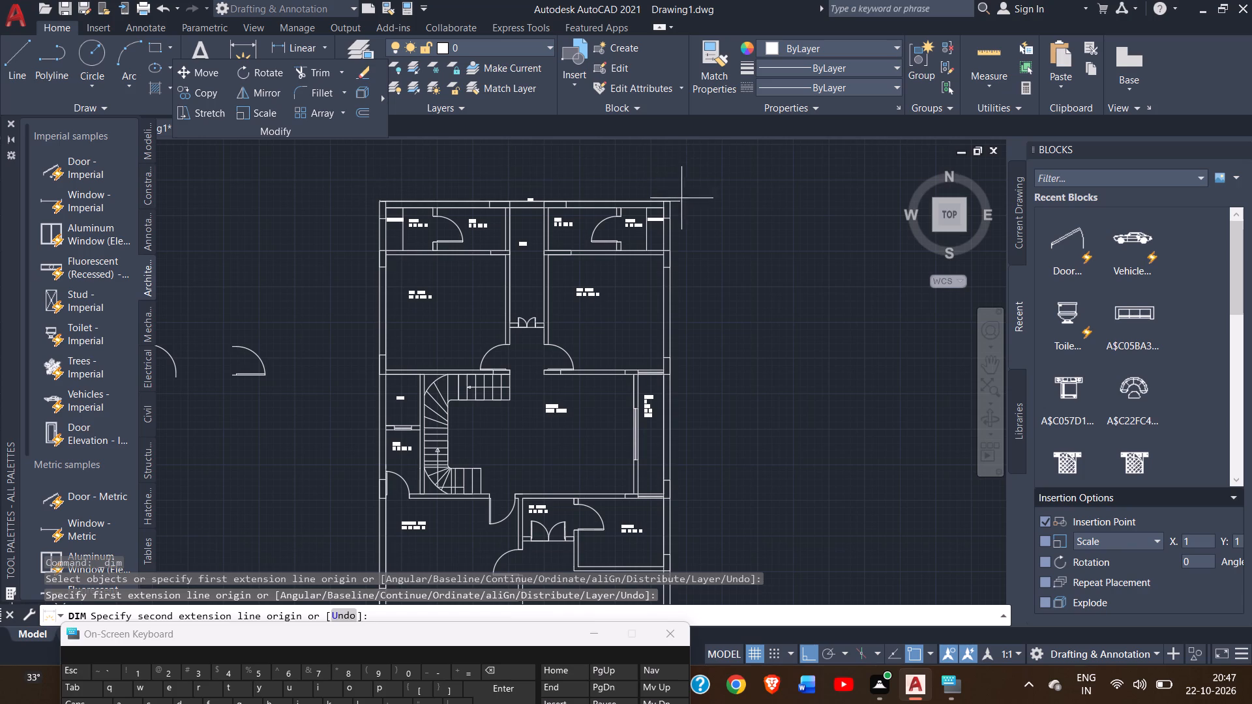
left_click_drag(668, 205, 665, 184)
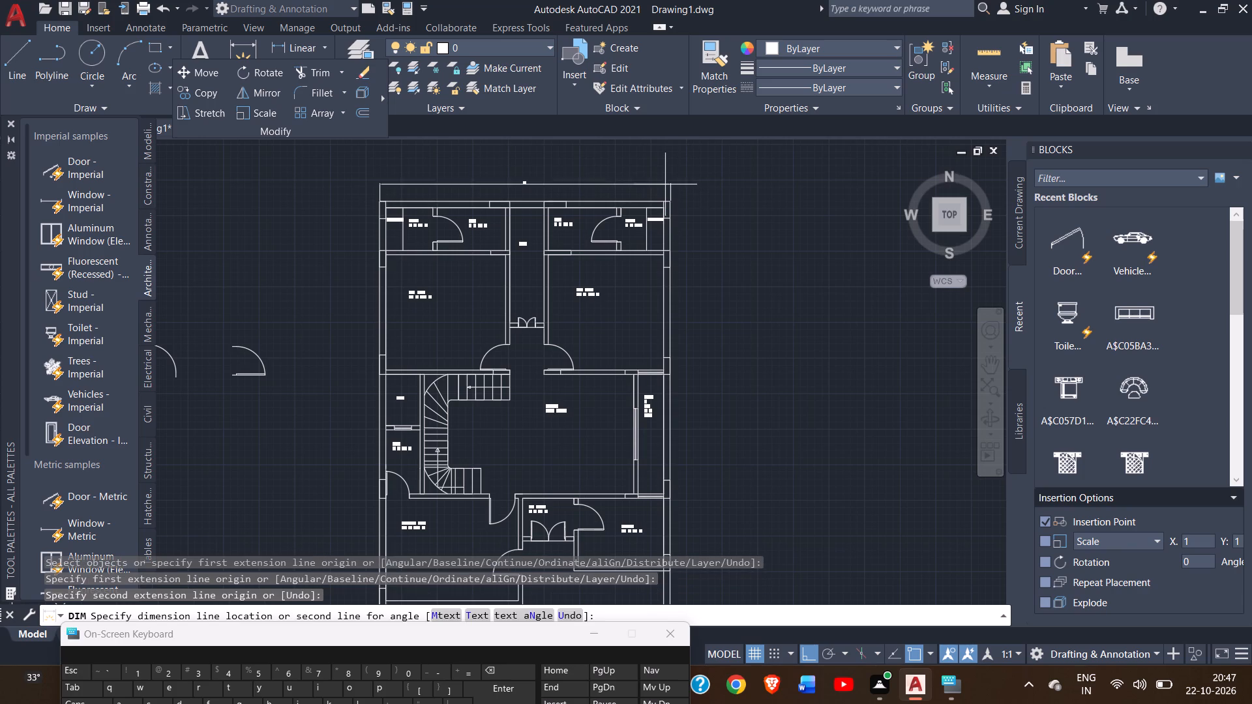
left_click_drag(665, 184, 665, 184)
left_click(665, 184)
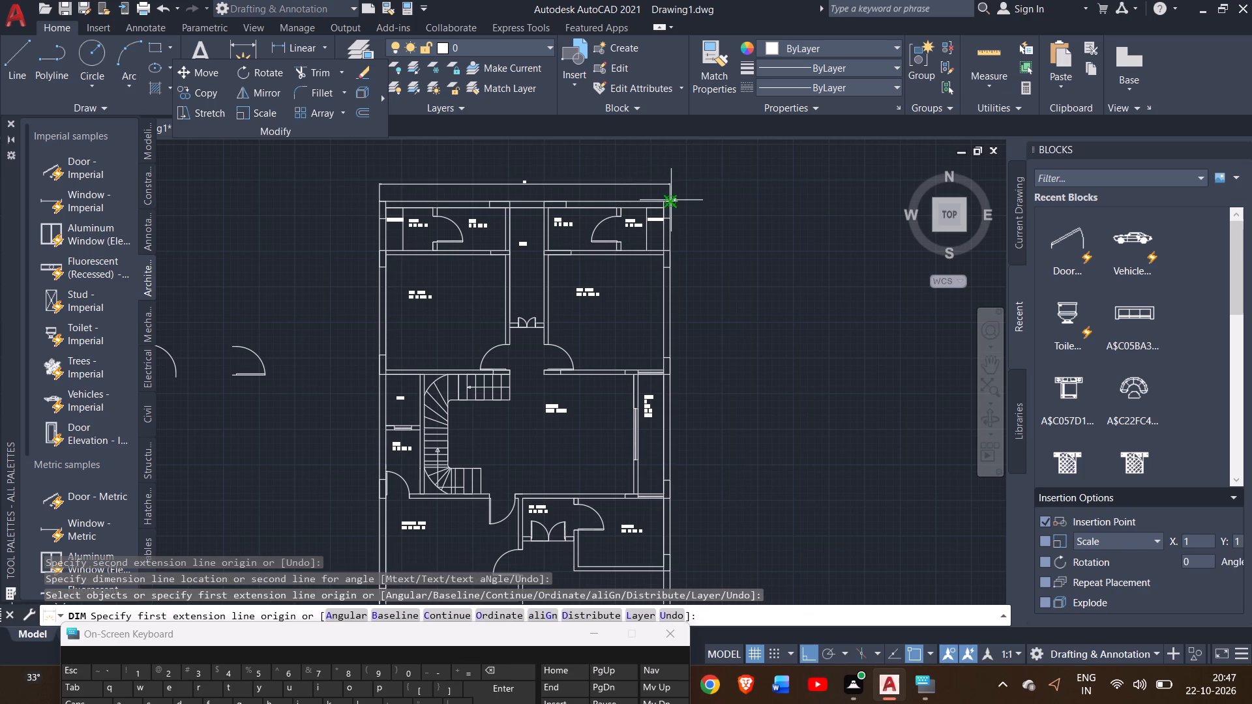
Dimension the overall length of the east outer wall from its northeast to southeast corner, placing the dimension line outside the plan.
left_click(671, 200)
scroll(679, 267, "down", 2, "ctrl")
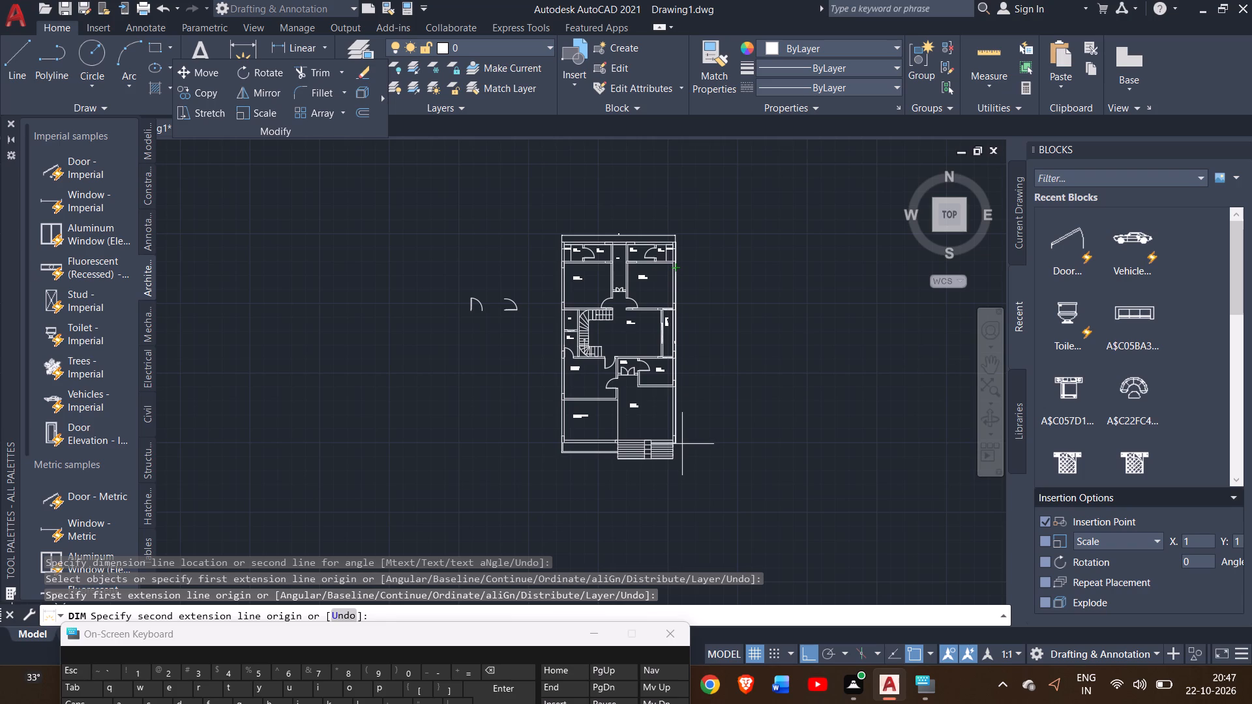
scroll(682, 444, "right", 1)
scroll(674, 435, "up", 2, "ctrl")
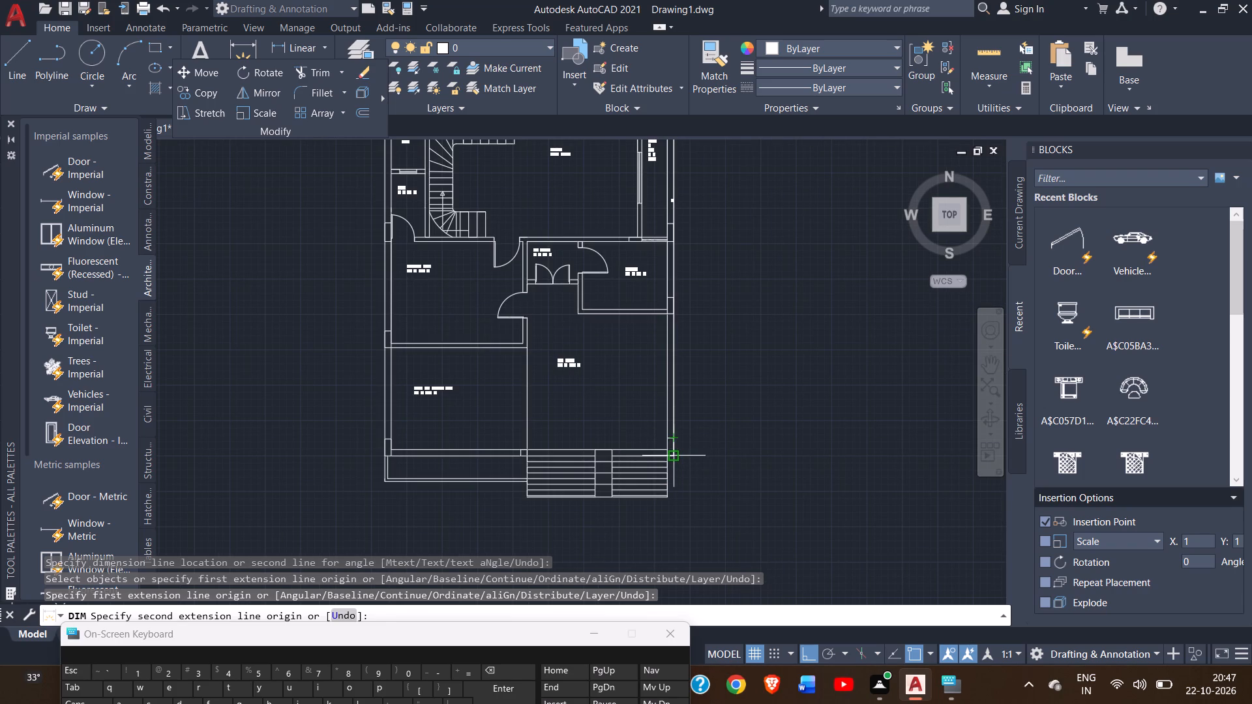
left_click_drag(676, 458, 708, 456)
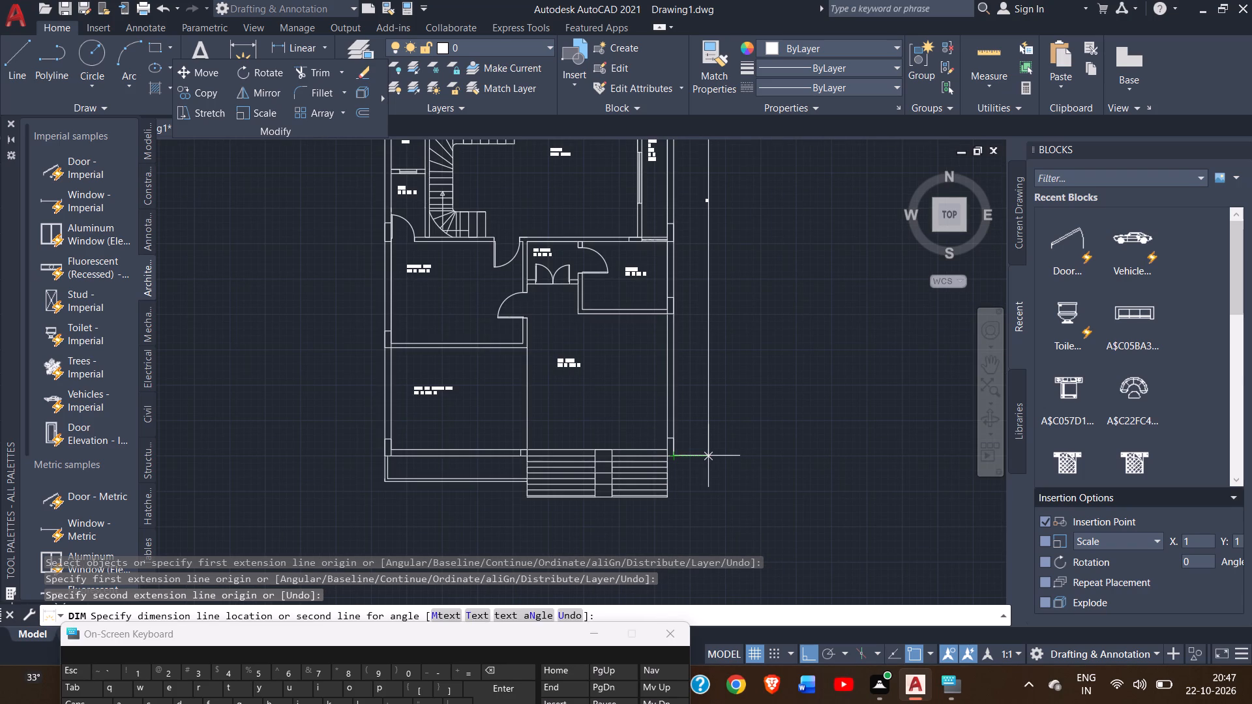
left_click_drag(708, 456, 704, 456)
left_click(704, 456)
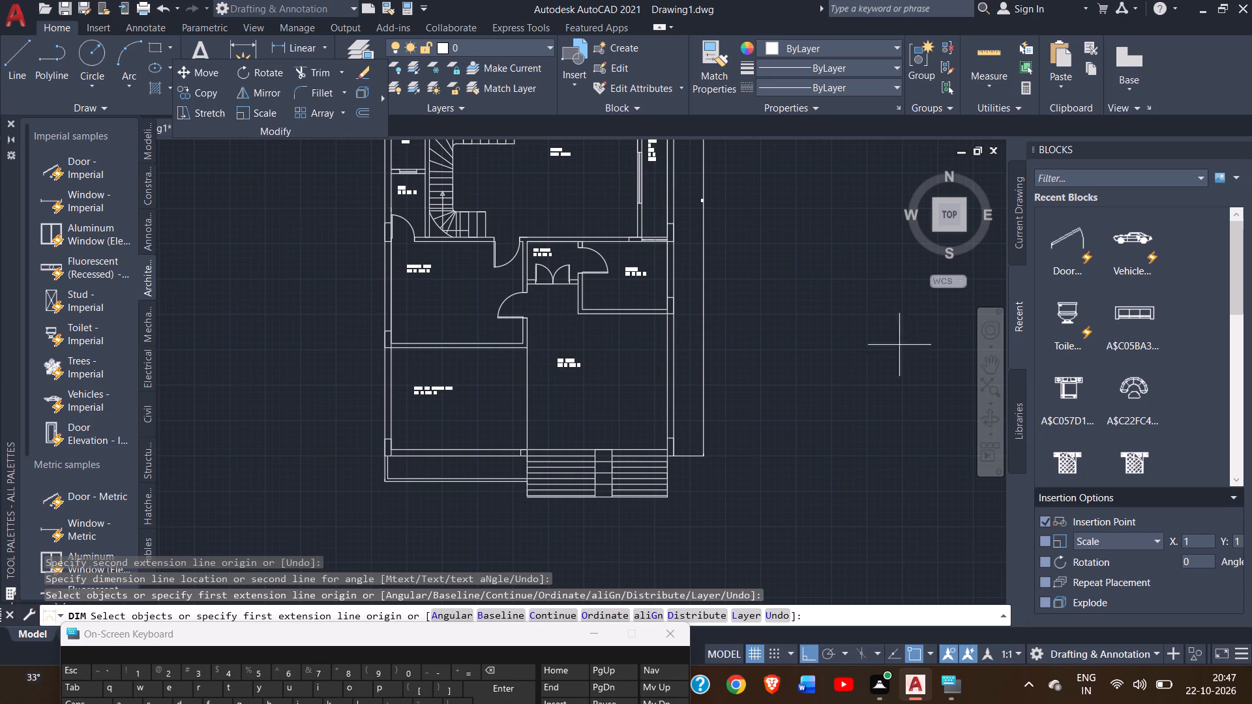
Dimension the clear width of the north o.t.s. between its two side walls, placing the dimension line just inside the north wall.
left_click(994, 359)
left_click_drag(842, 318, 920, 414)
left_click_drag(885, 348, 857, 456)
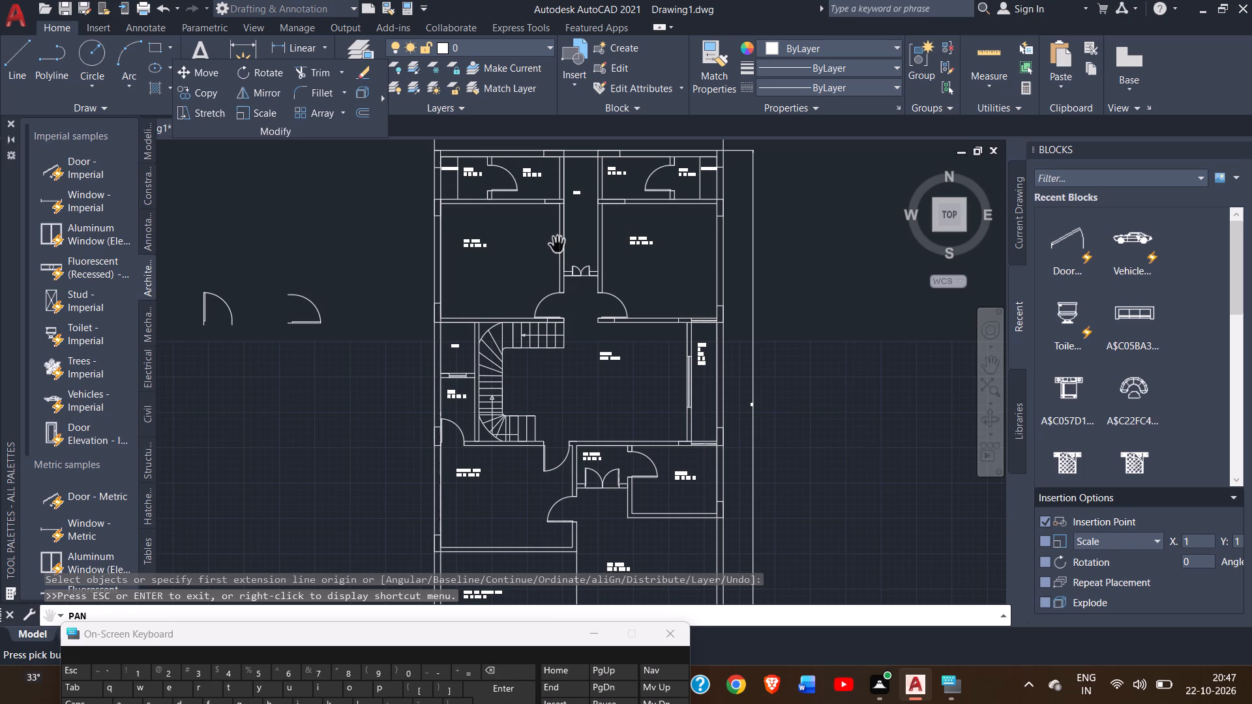
scroll(554, 244, "up", 1, "ctrl")
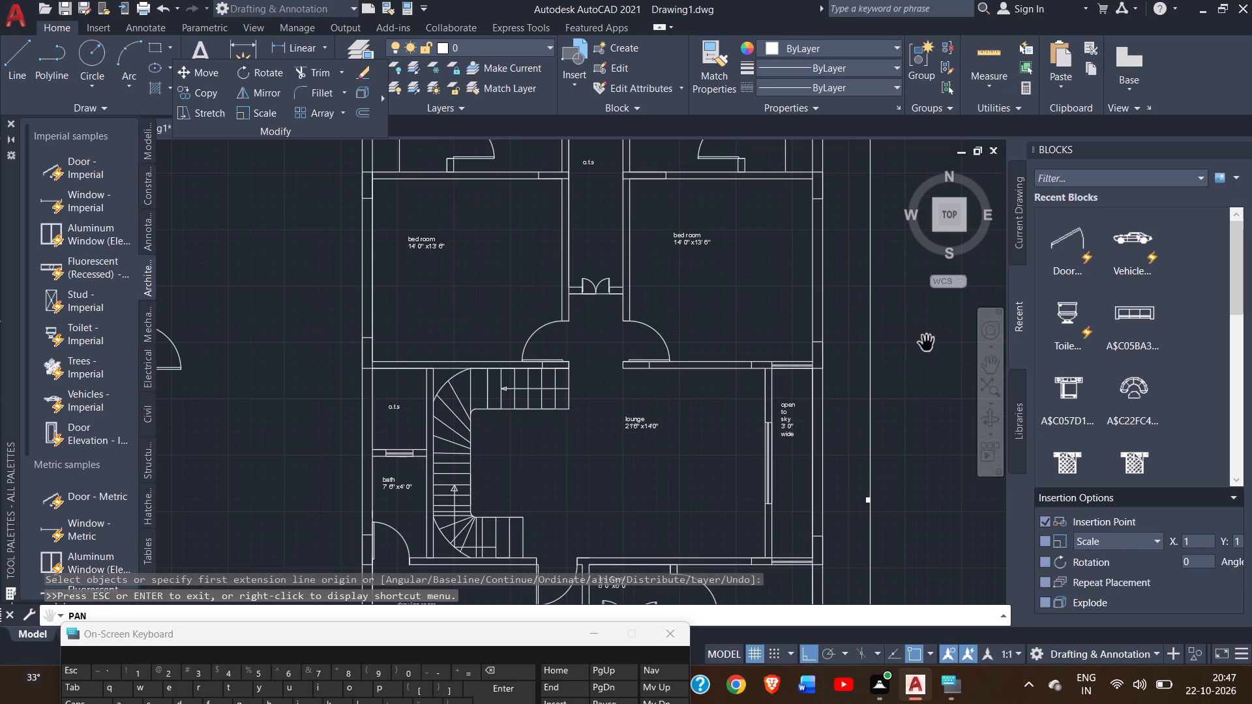
left_click_drag(927, 344, 874, 456)
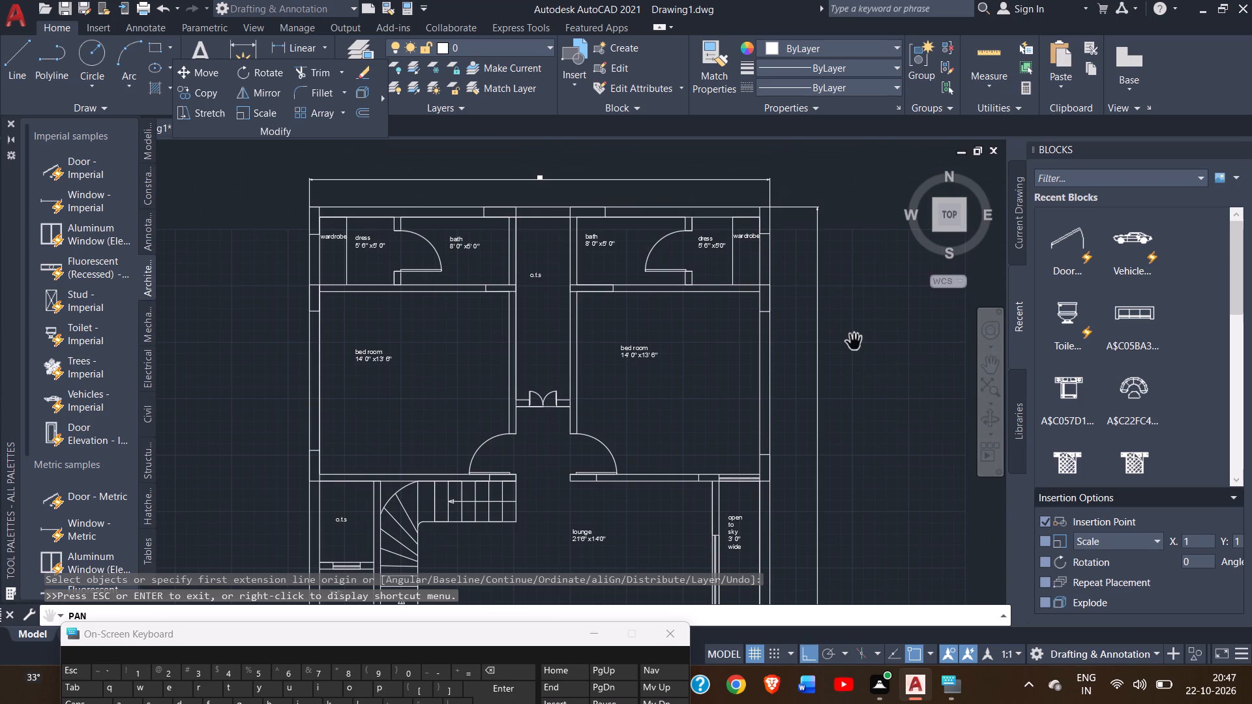
right_click(854, 342)
left_click(866, 351)
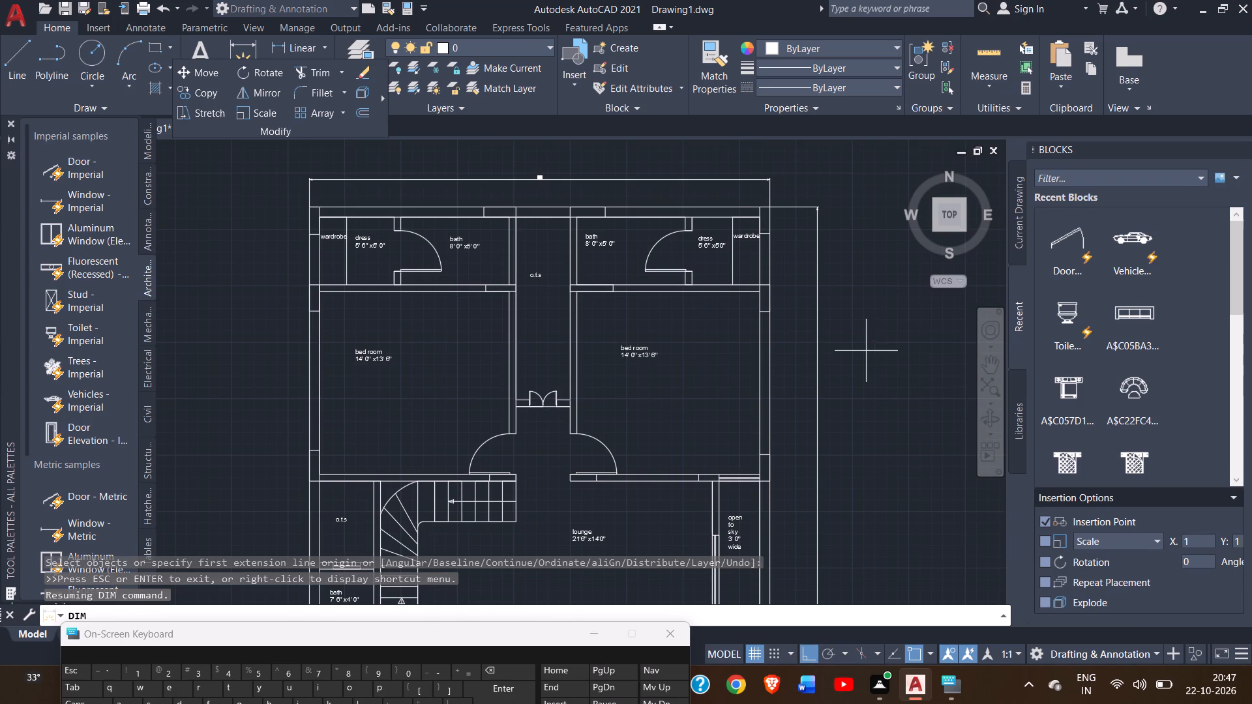
left_click(246, 53)
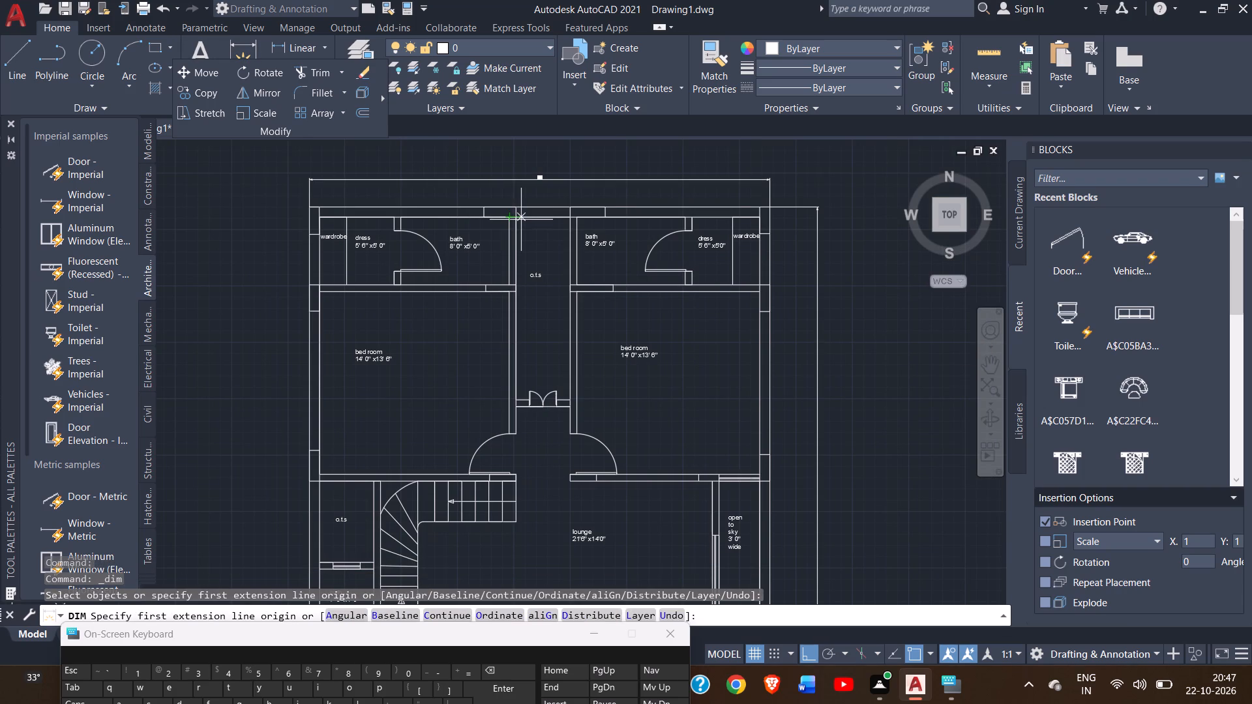
scroll(521, 219, "up", 2, "ctrl")
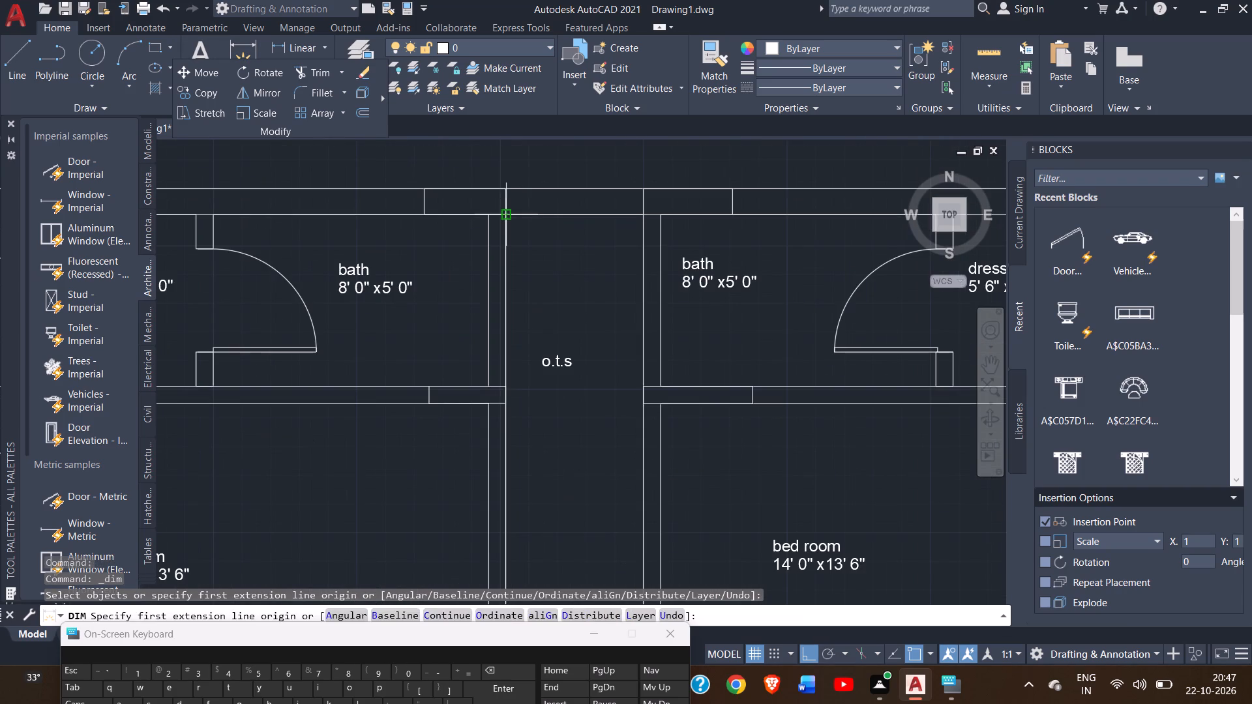
left_click_drag(502, 219, 642, 216)
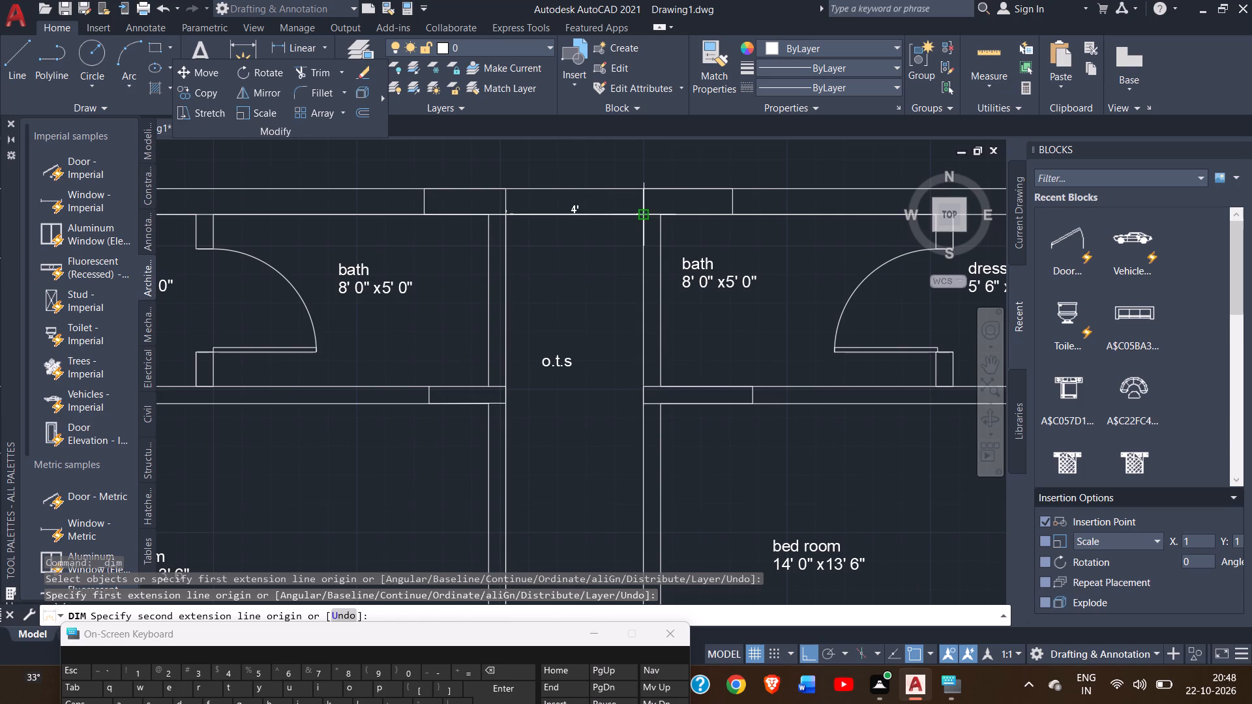
left_click_drag(642, 216, 633, 248)
left_click(633, 248)
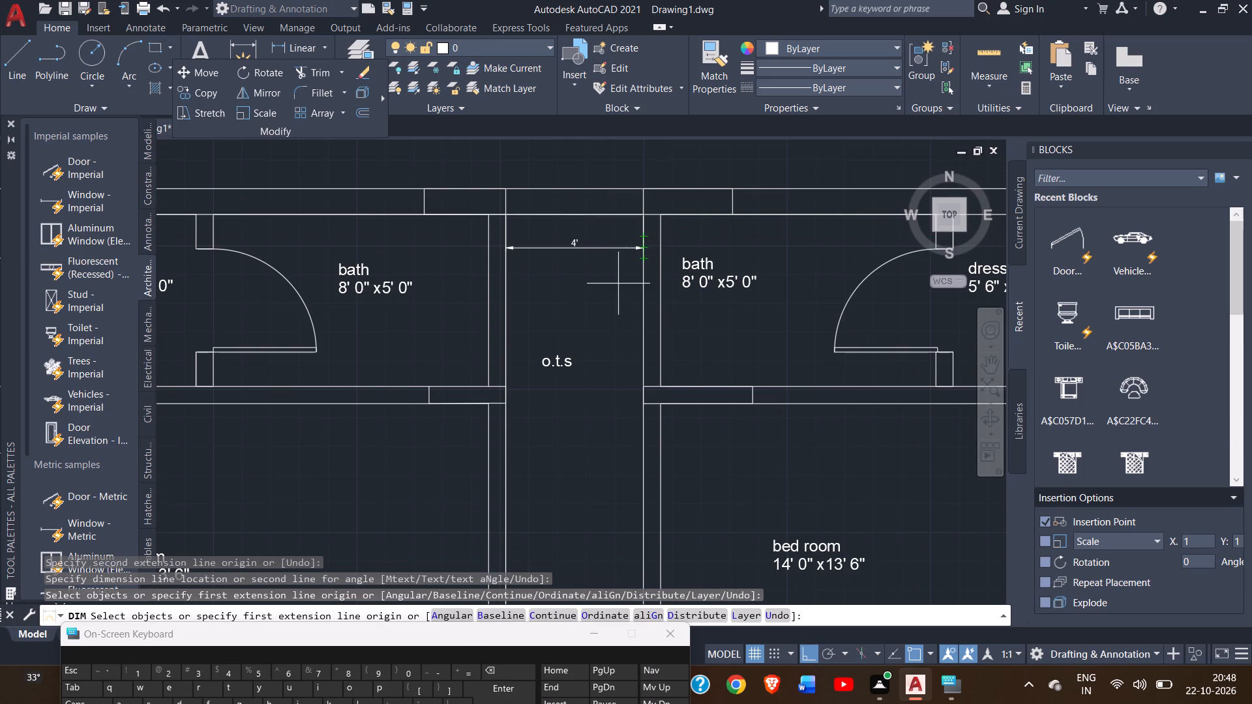
Dimension the north o.t.s. length from the north wall's inner face to the double-door wall, with the dimension line inside its east wall.
scroll(618, 284, "down", 1, "ctrl")
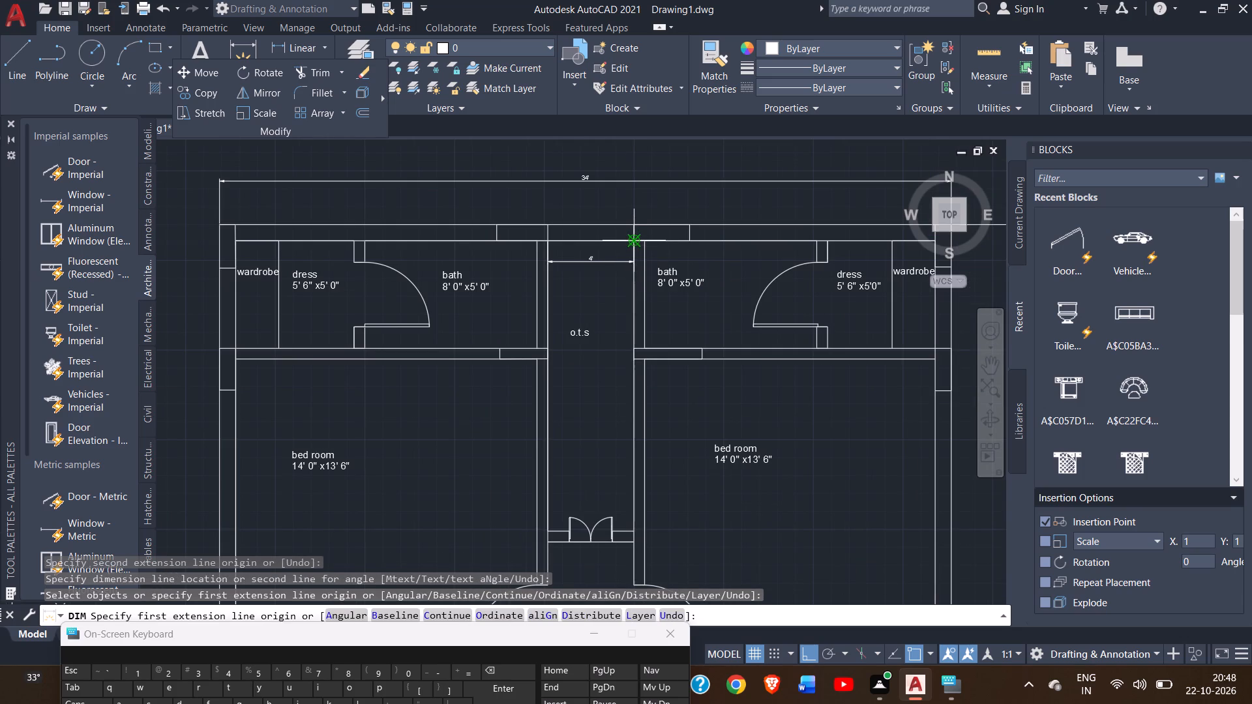
left_click(633, 241)
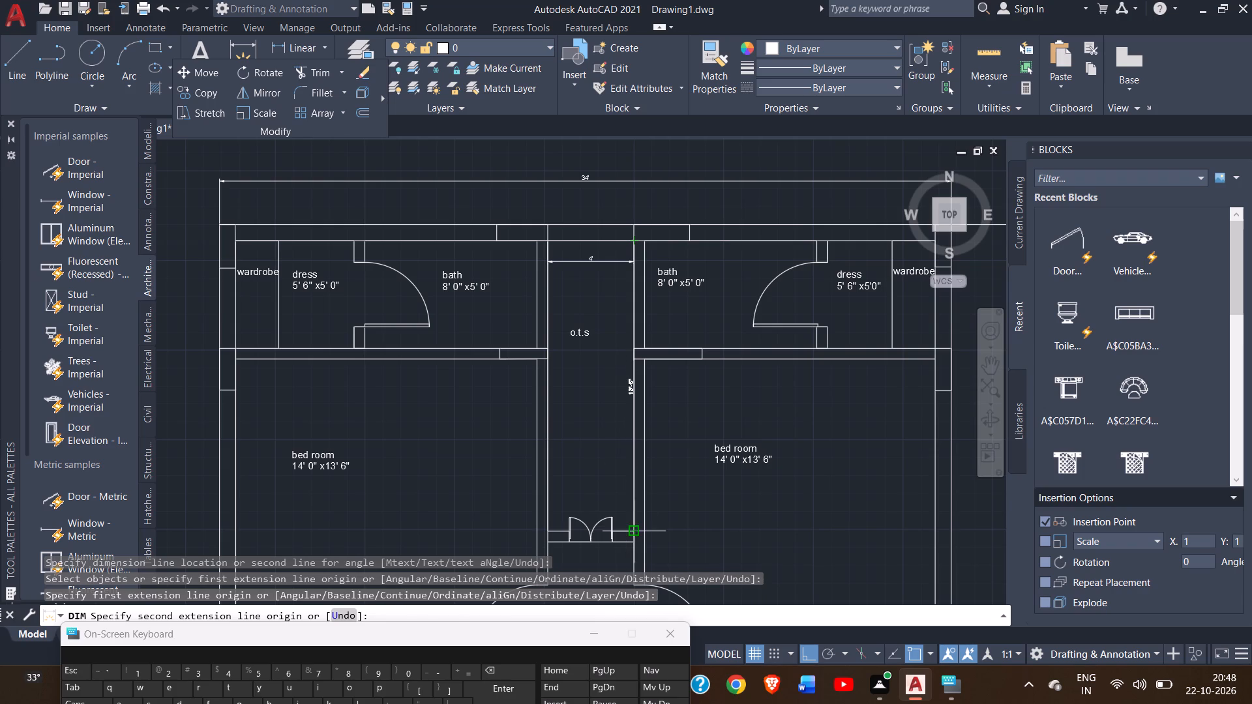
left_click_drag(633, 536, 621, 528)
left_click(621, 528)
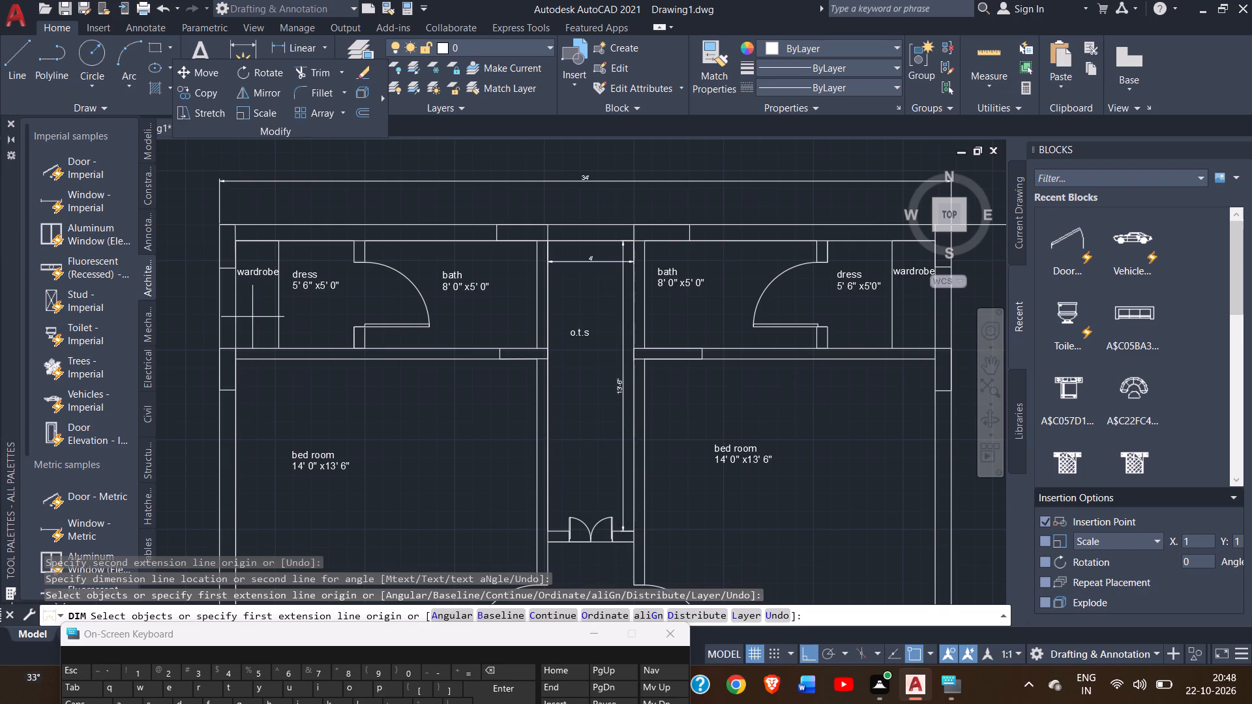
Dimension the west dress room's depth along the wardrobe line and its width from the wardrobe line to the bath partition.
left_click(279, 244)
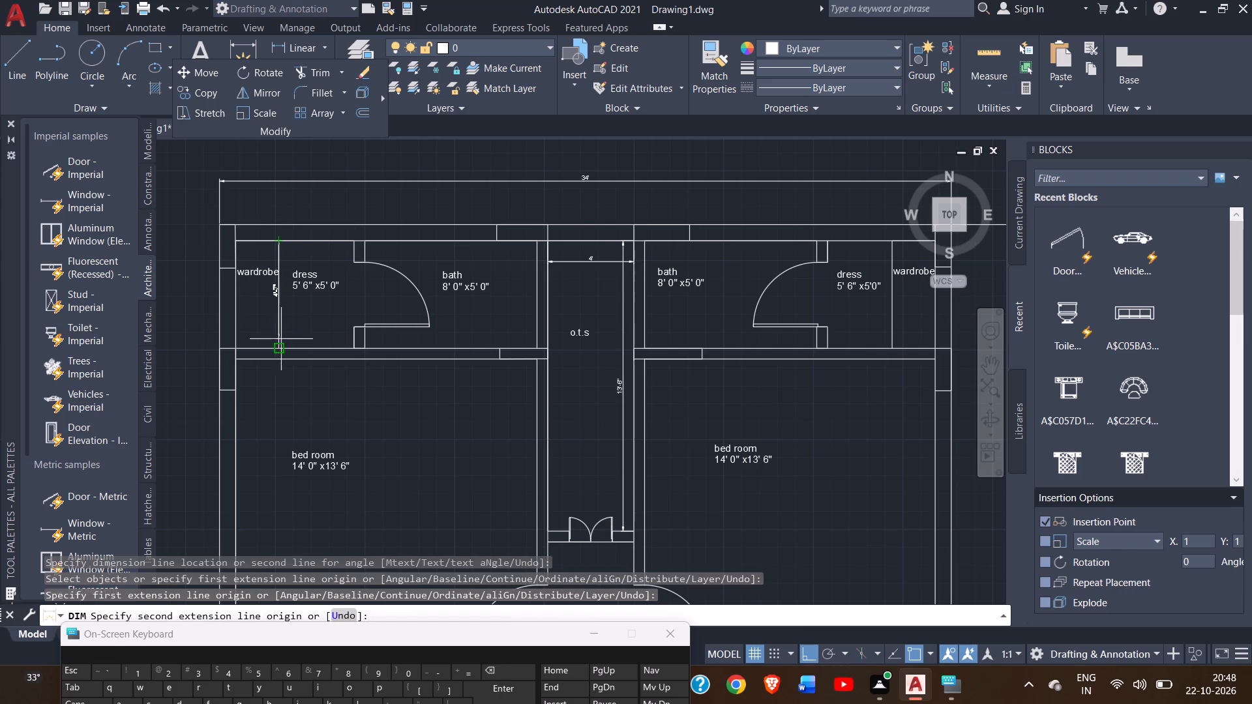
left_click_drag(282, 347, 292, 344)
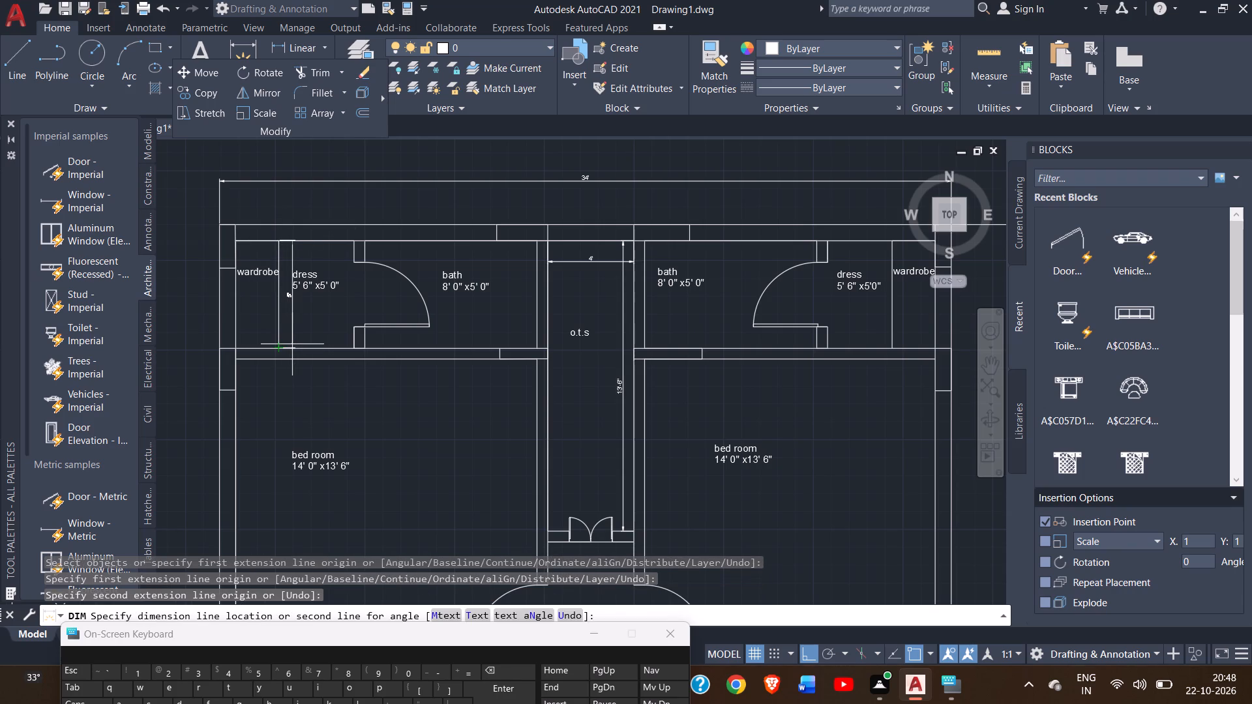
left_click_drag(292, 344, 292, 344)
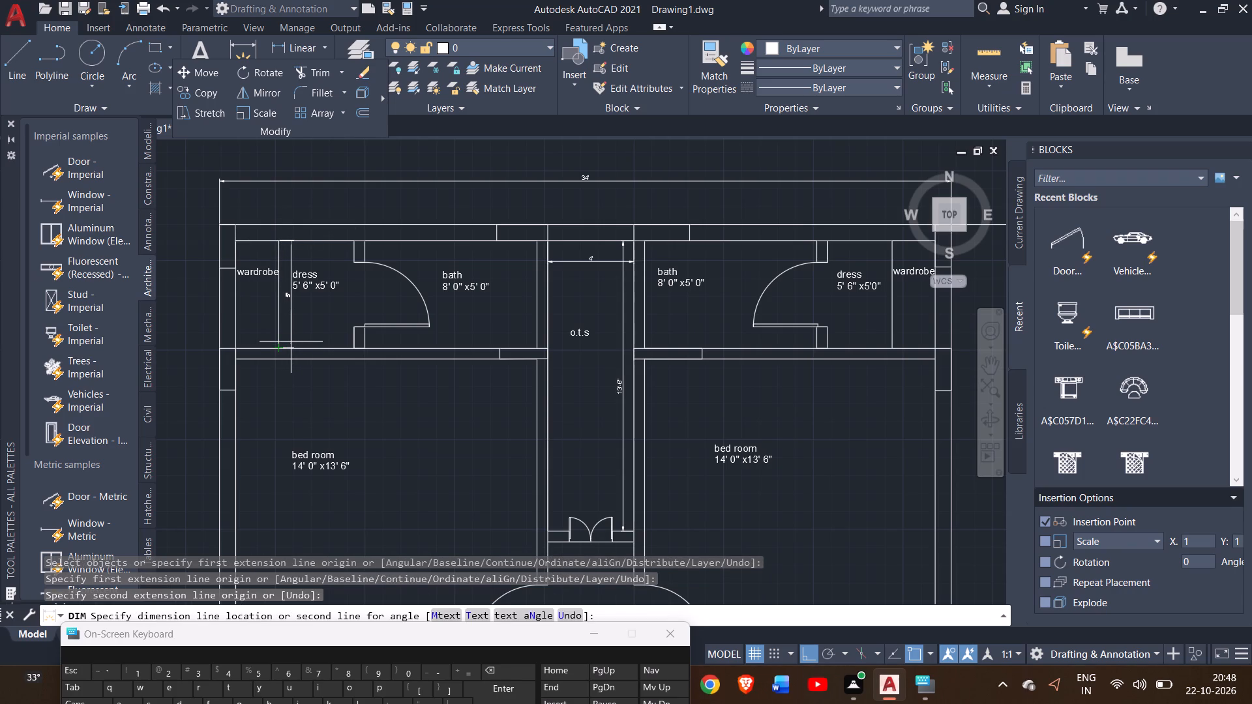
left_click(290, 341)
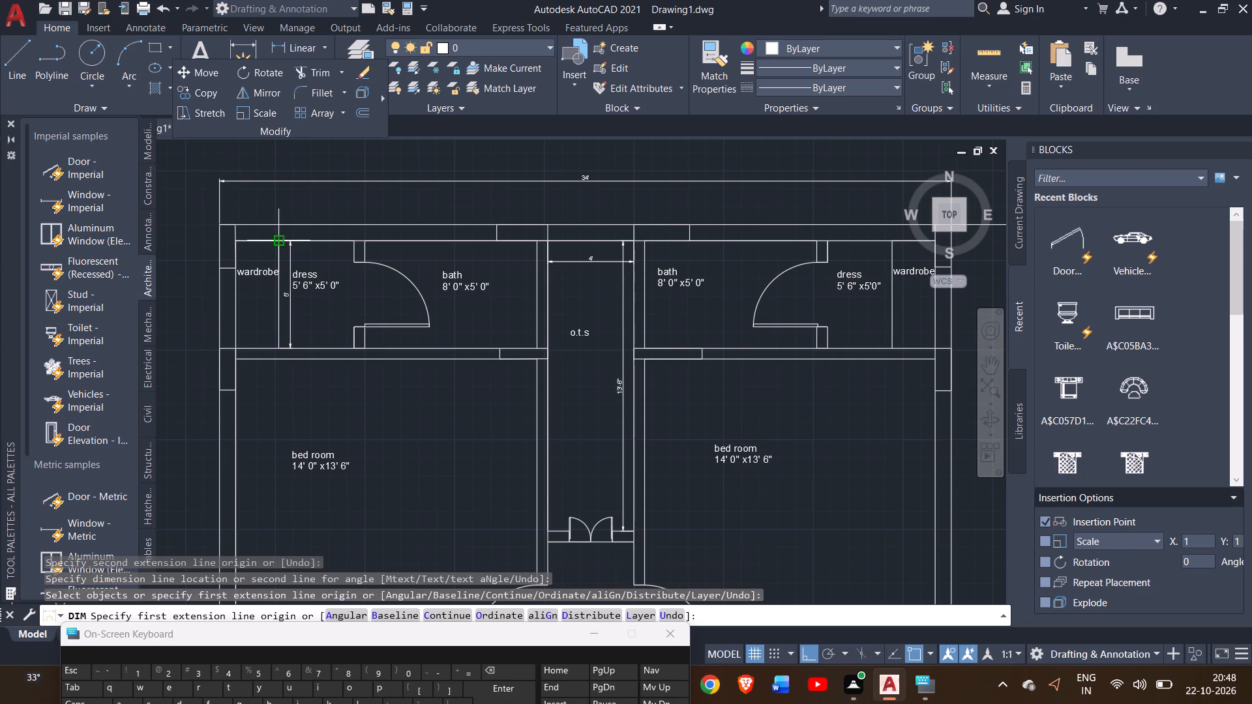
left_click(276, 241)
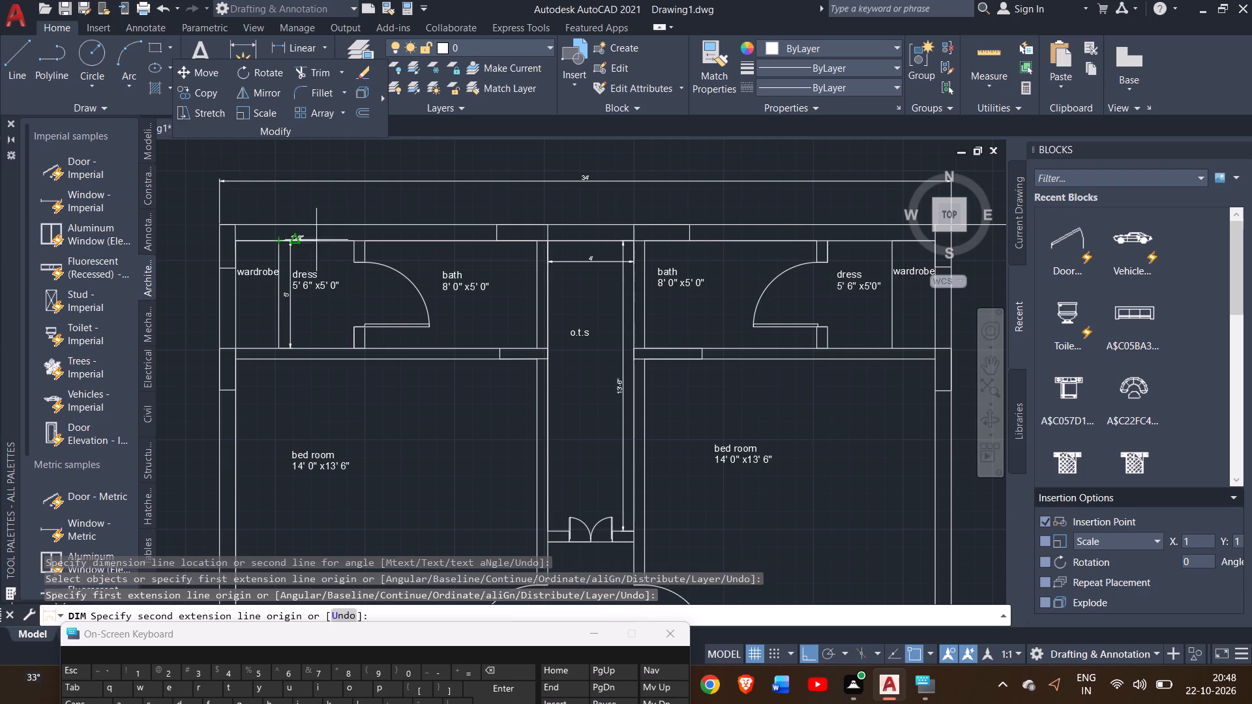
left_click_drag(353, 242, 352, 253)
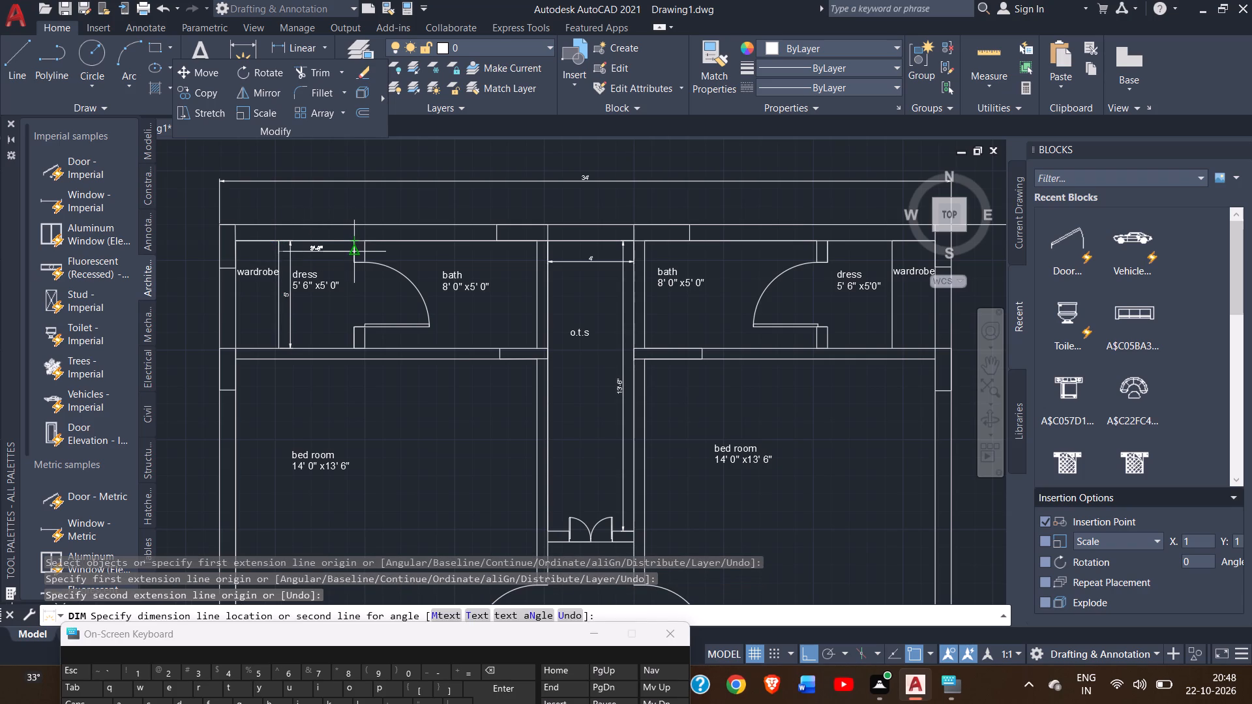
left_click_drag(352, 253, 351, 253)
left_click(351, 253)
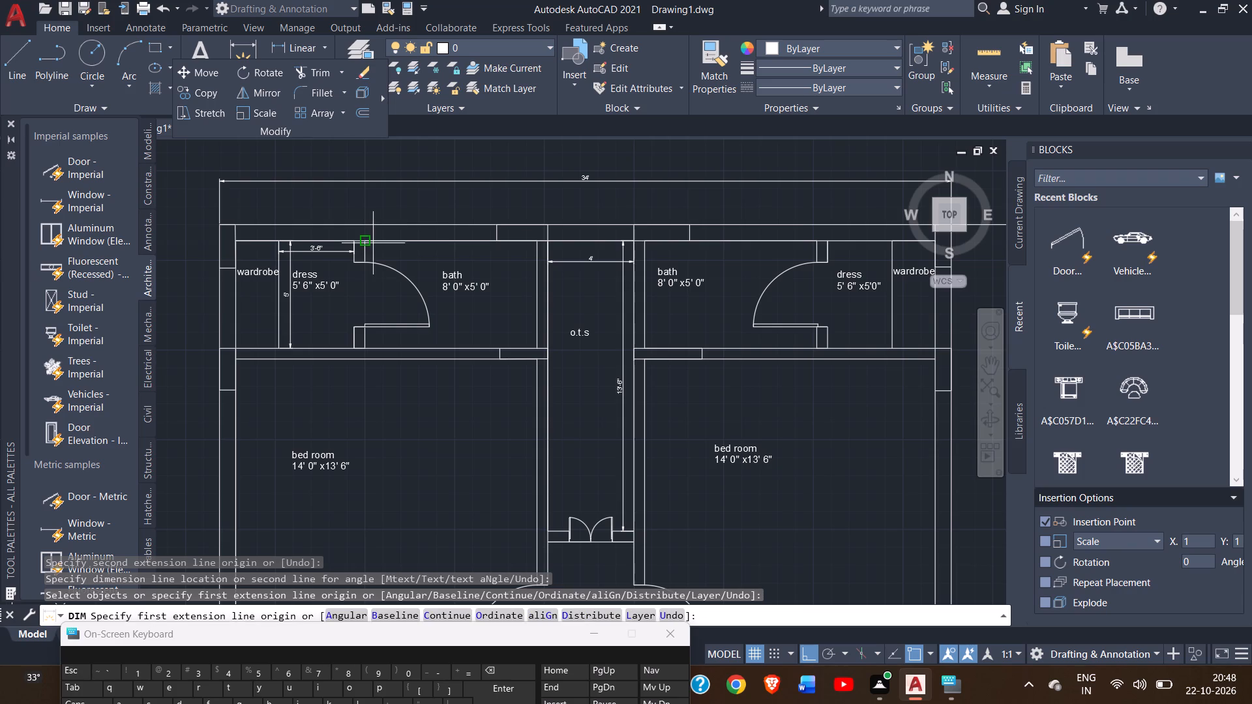
Dimension the northwest bath's width along its north wall and its depth along the o.t.s.-side wall, placing both dimensions inside the room.
left_click(366, 242)
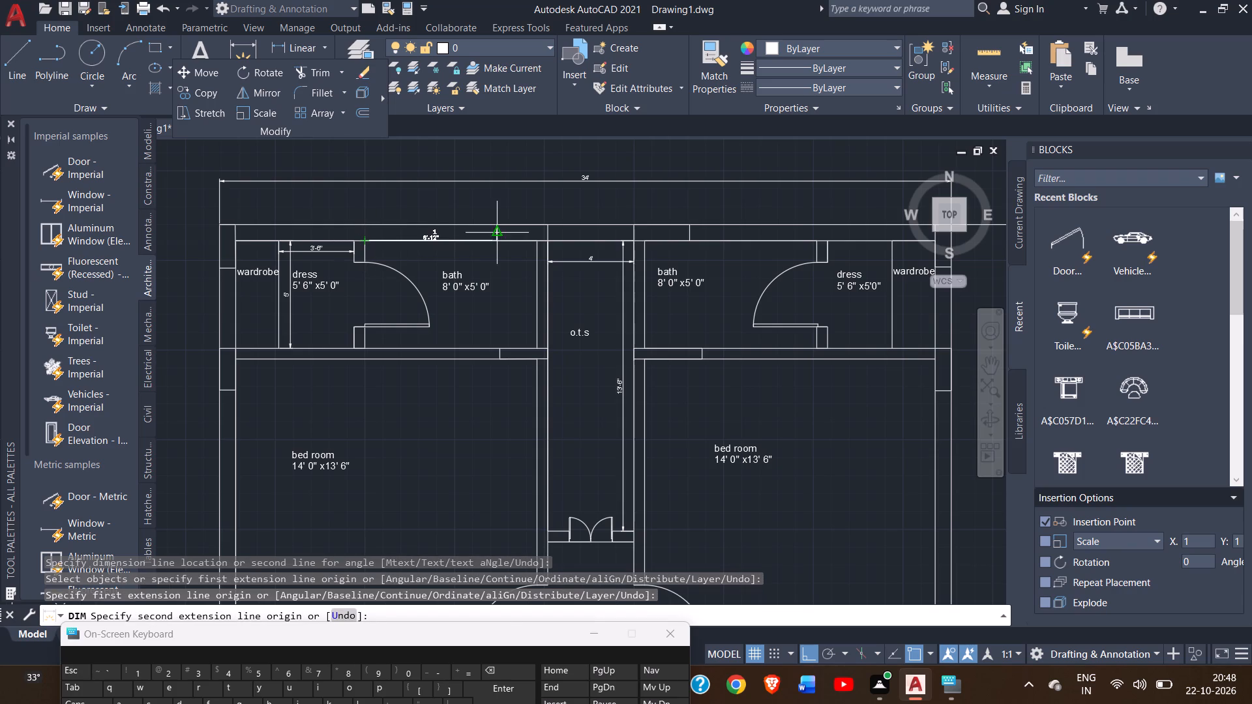
left_click(539, 241)
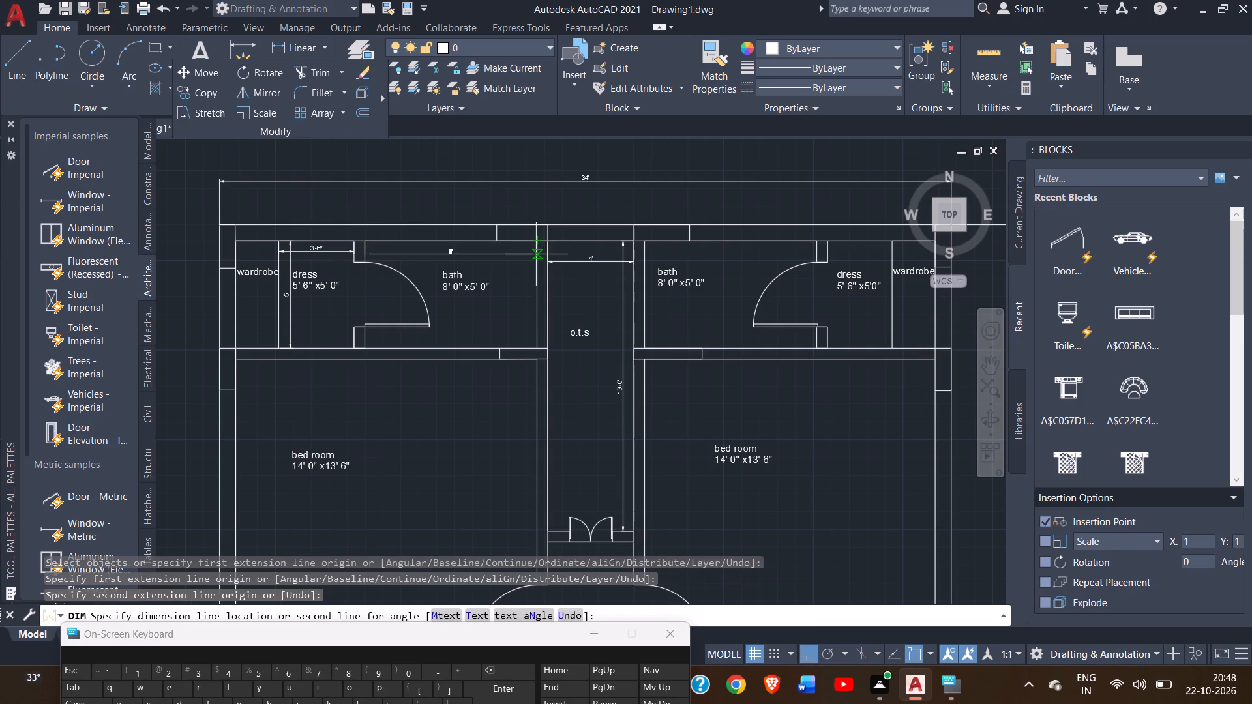
left_click(536, 254)
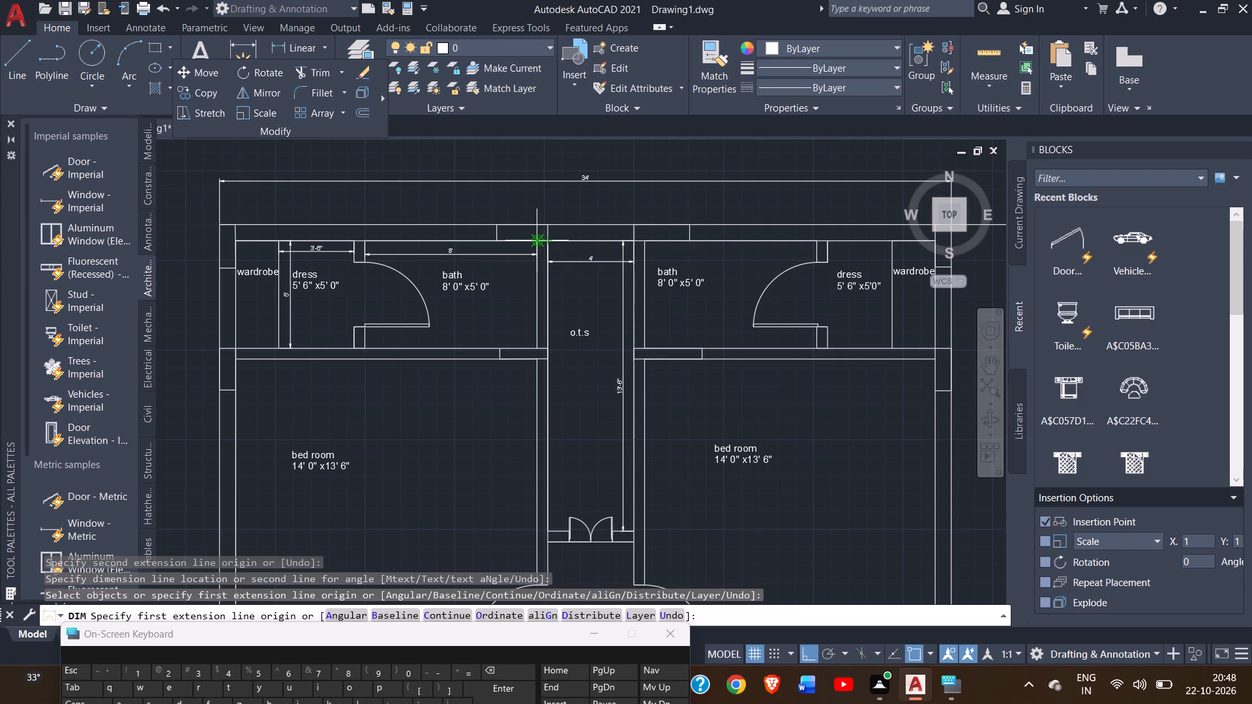
left_click_drag(538, 242, 535, 322)
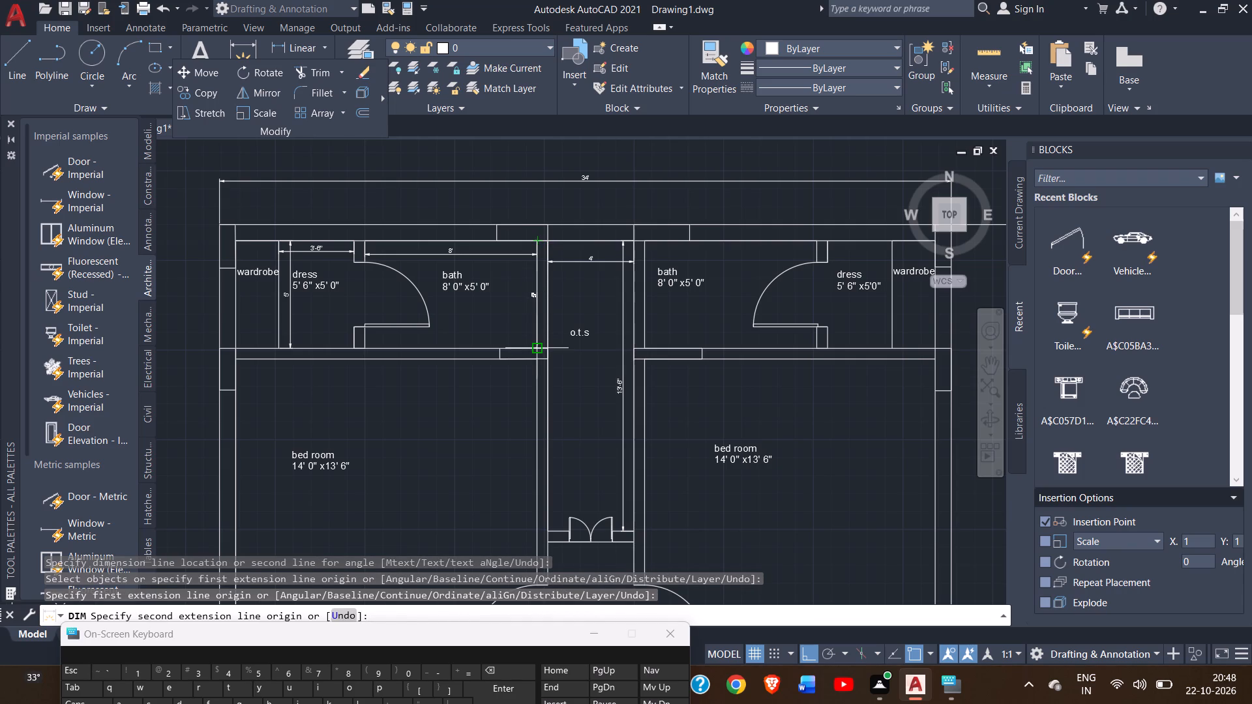
left_click_drag(537, 346, 525, 338)
left_click(525, 338)
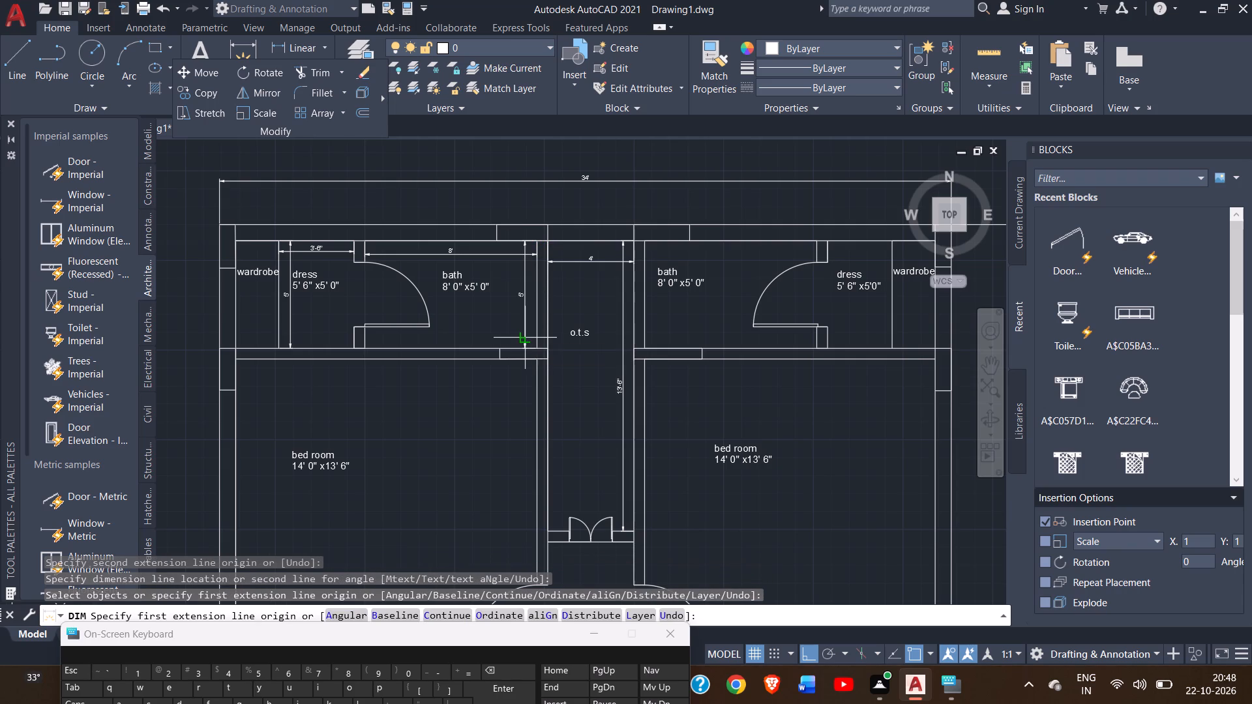
Dimension the northeast bath's width along its north wall and its depth along the o.t.s.-side wall, placing both dimensions inside the room.
left_click(647, 245)
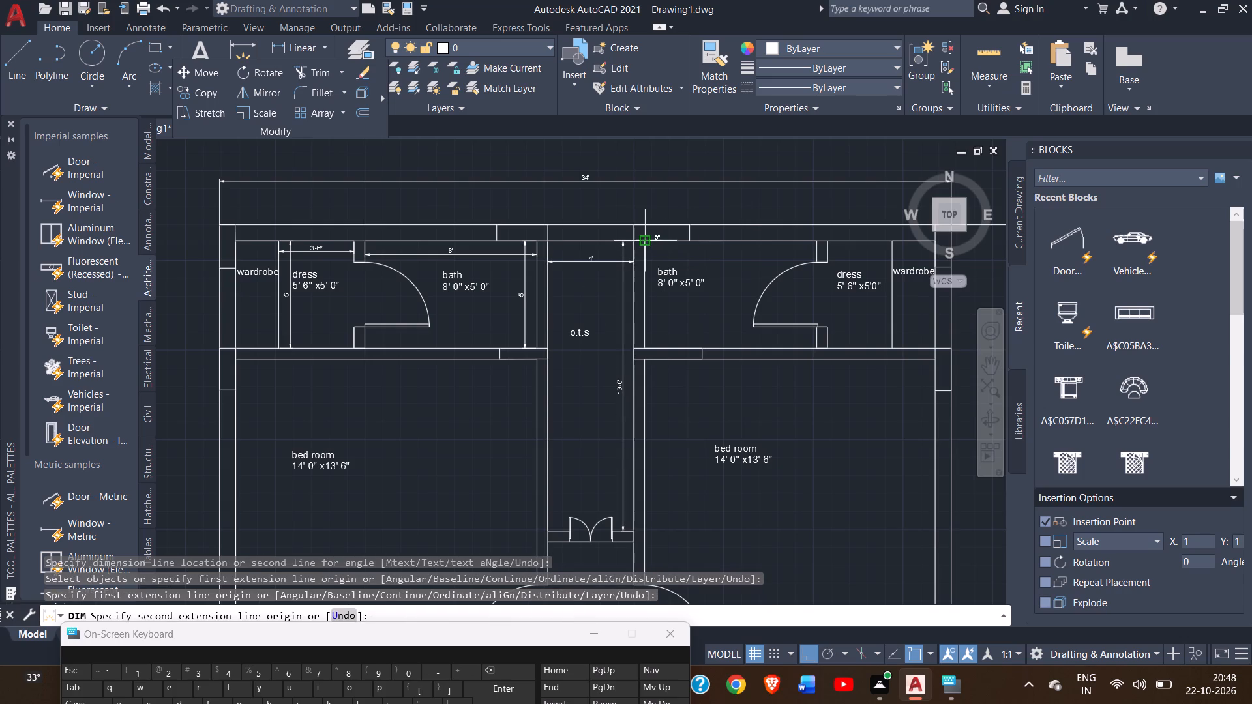
left_click_drag(814, 243, 814, 250)
left_click(814, 250)
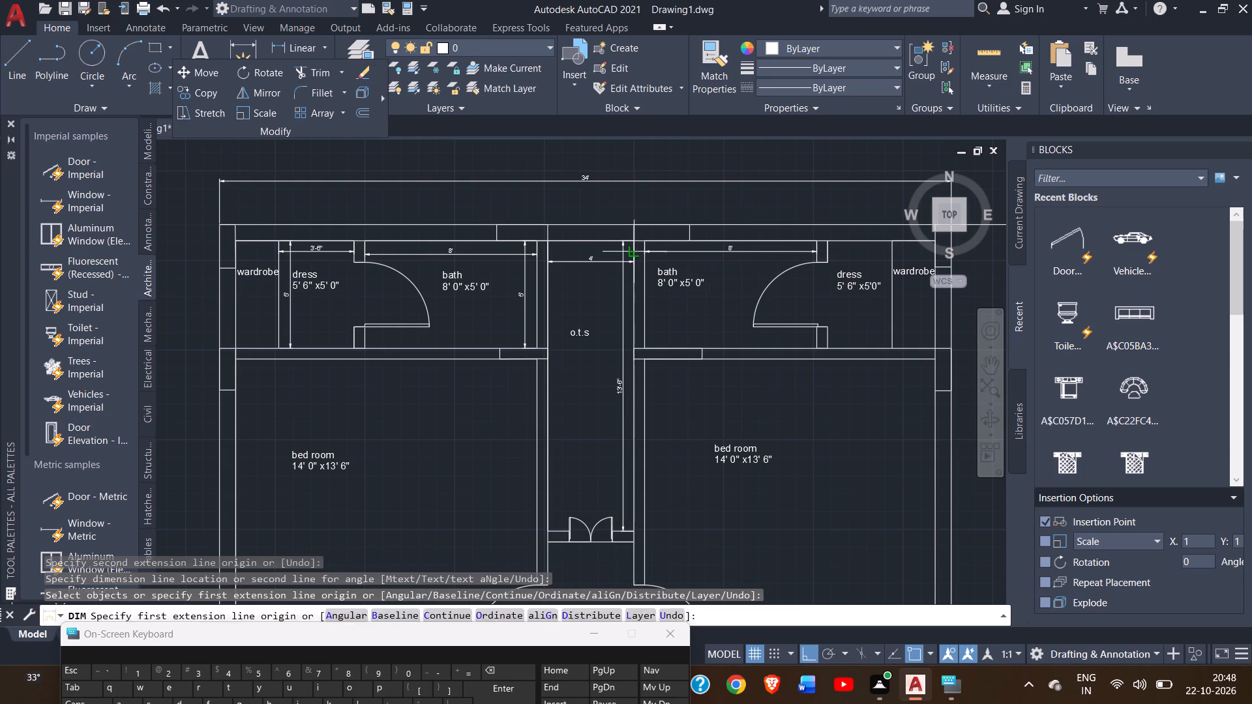
left_click_drag(645, 242, 658, 337)
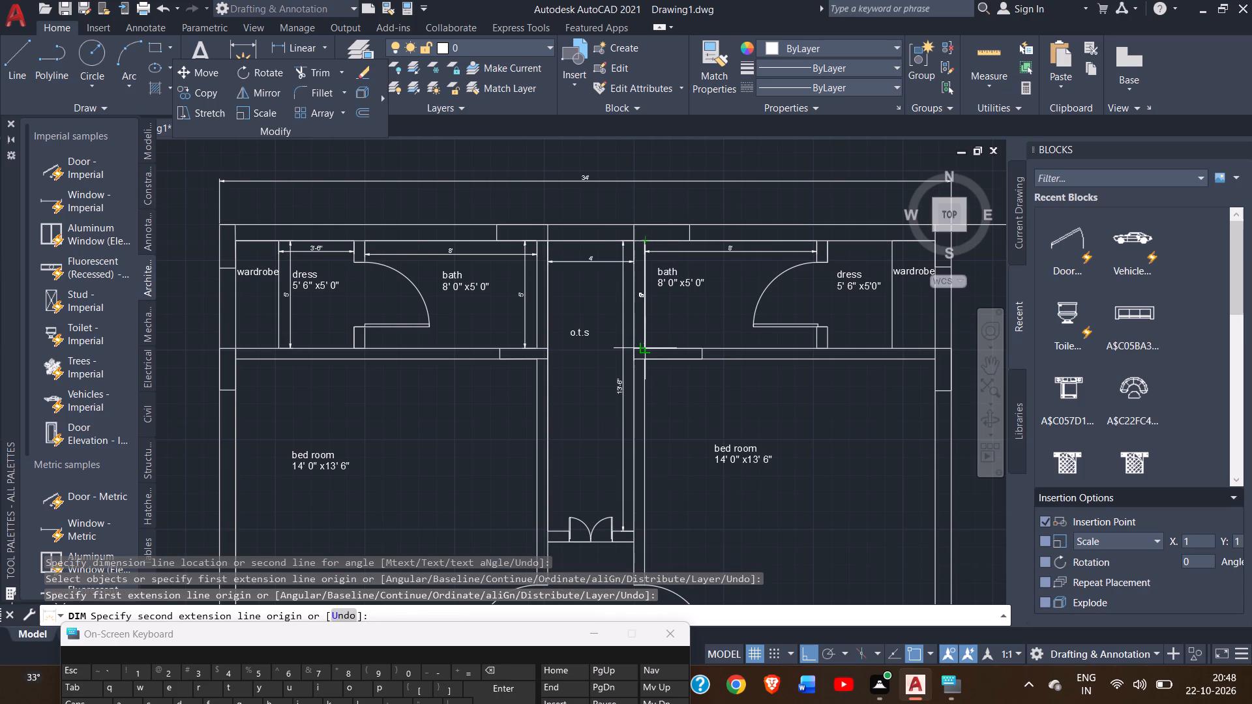
left_click(646, 348)
left_click(659, 342)
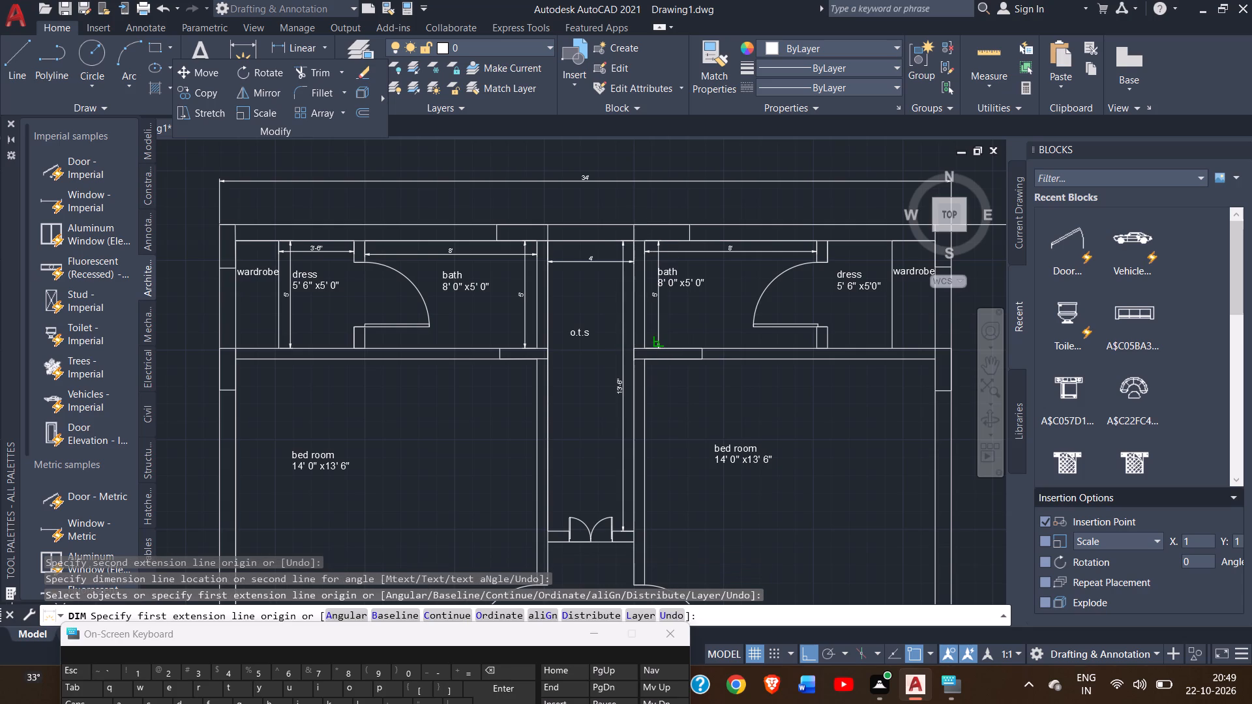
Dimension the east dress room's width from the bath partition to the wardrobe line, just inside its north wall.
left_click(826, 241)
left_click(895, 242)
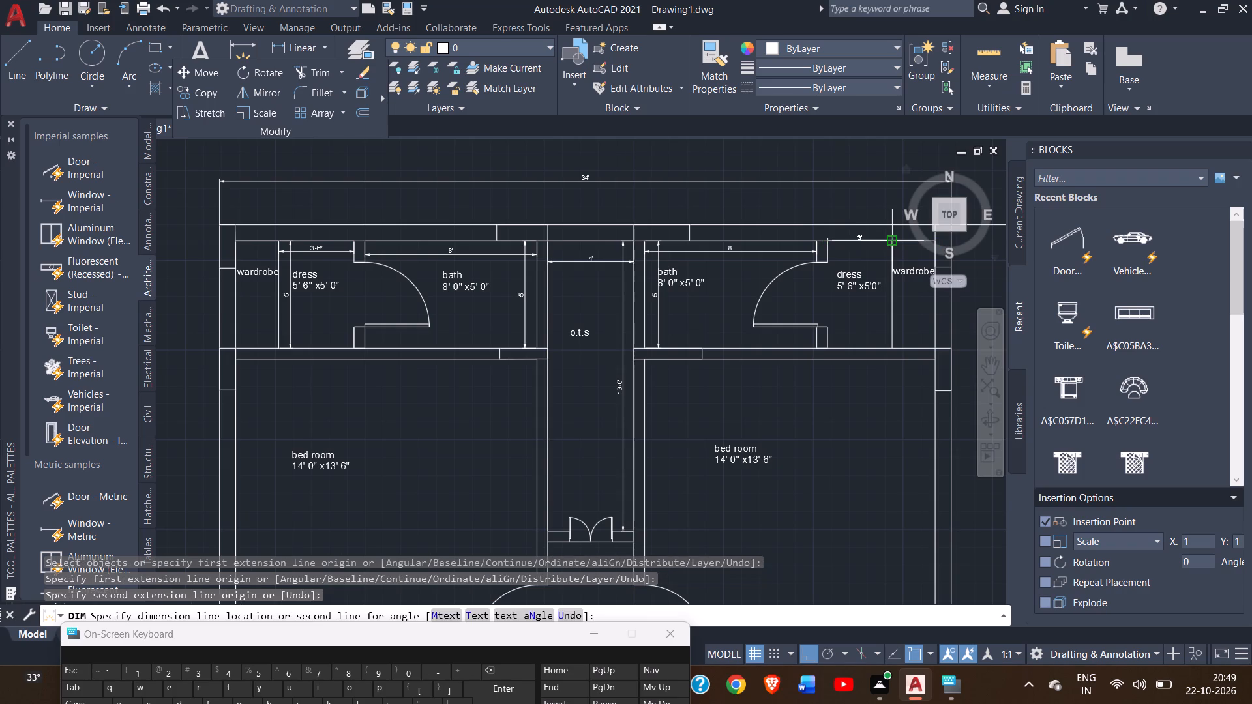
left_click(895, 254)
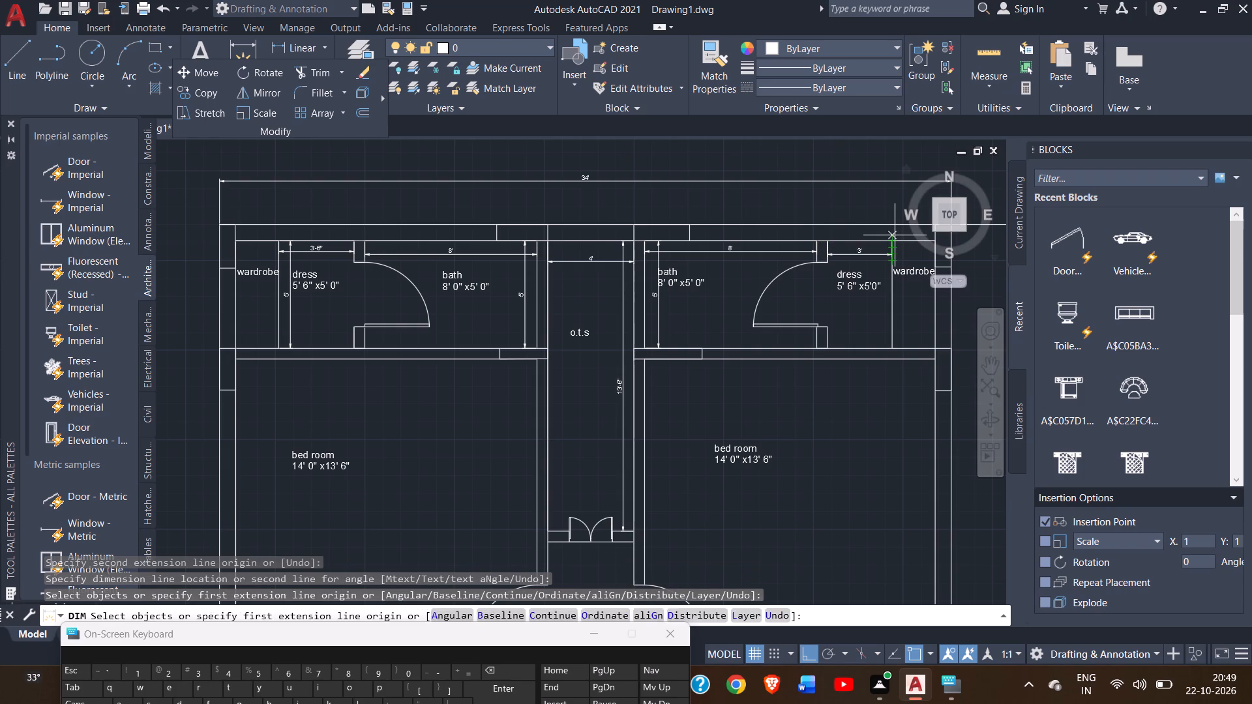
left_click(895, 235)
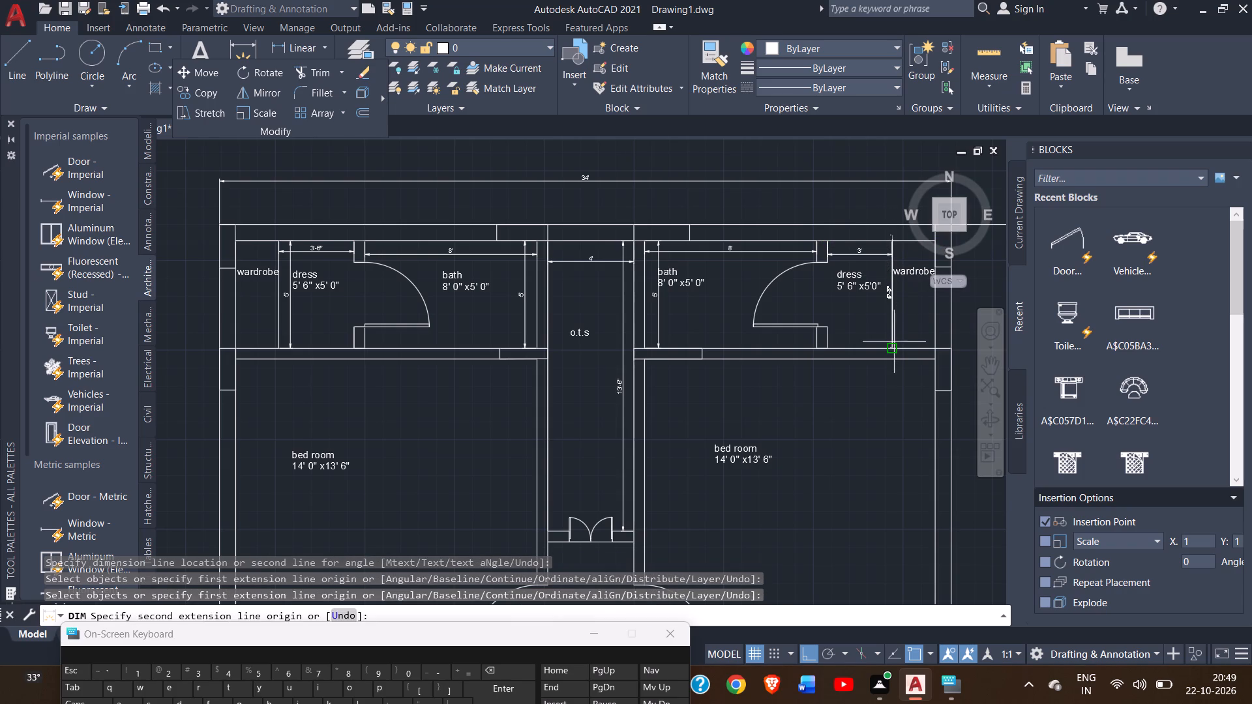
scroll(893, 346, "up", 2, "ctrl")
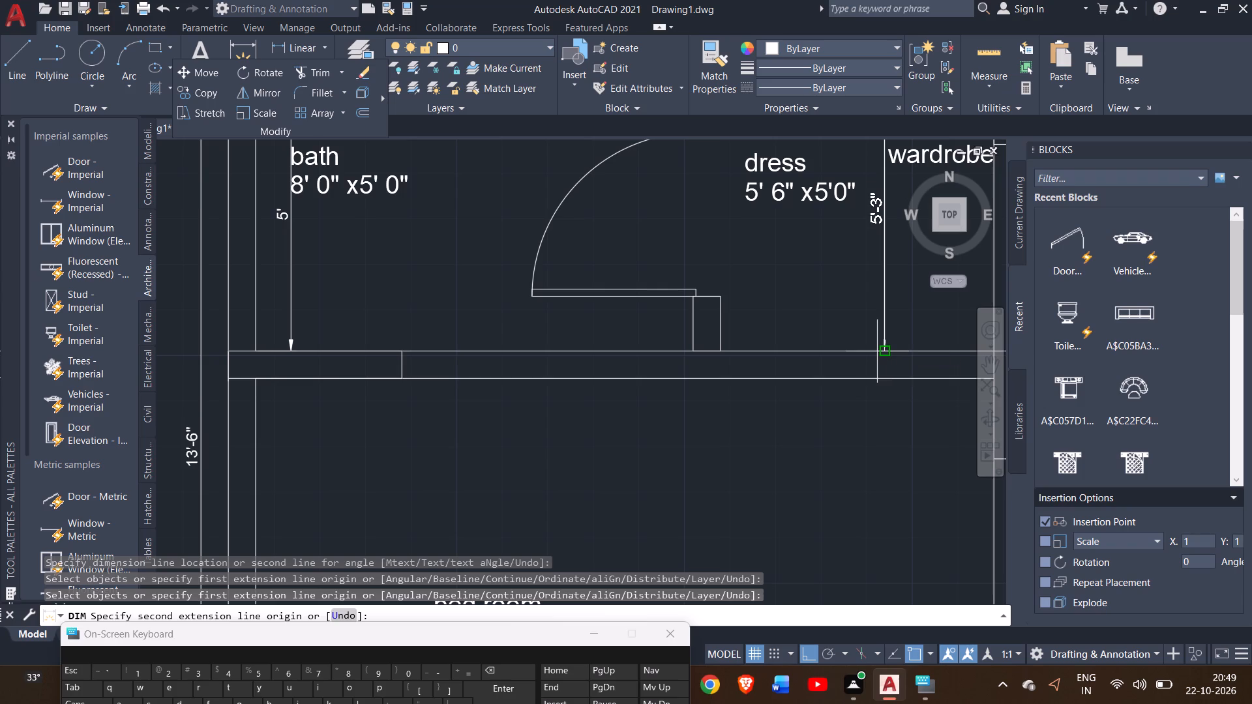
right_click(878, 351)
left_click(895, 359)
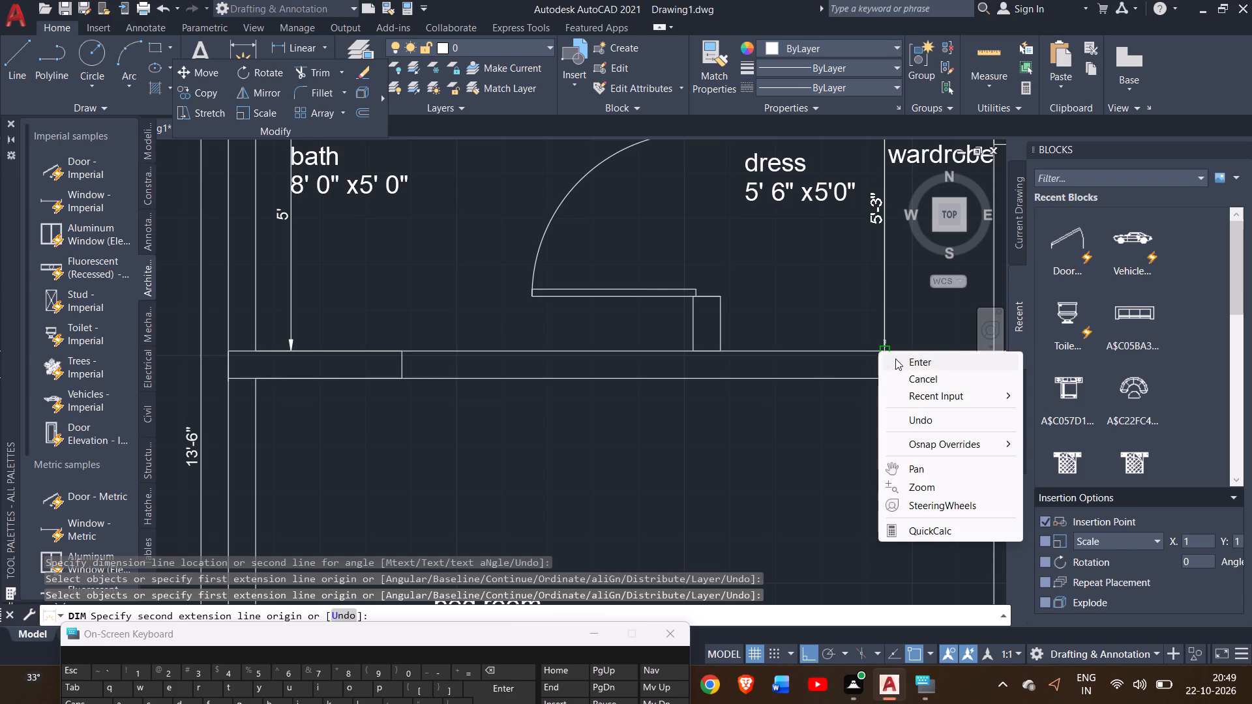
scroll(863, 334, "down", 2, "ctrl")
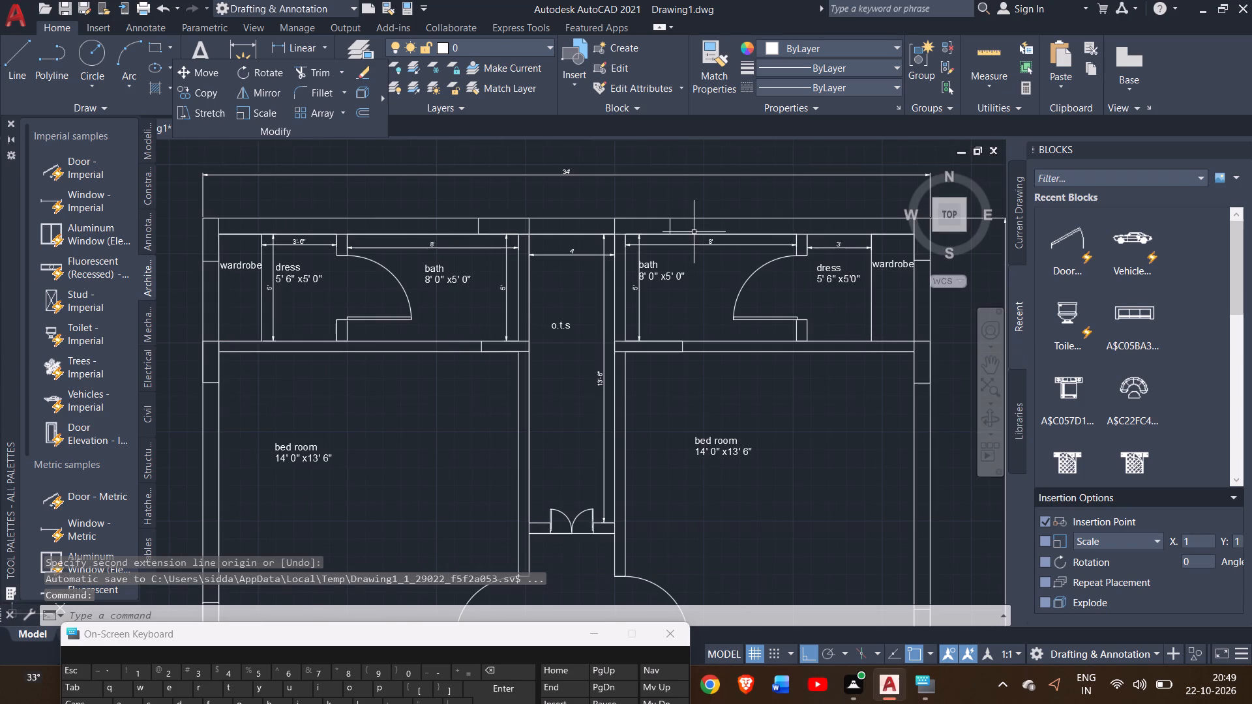
Dimension the east dress room's depth along the wardrobe line between its north and south walls, placing the dimension inside the room.
left_click(240, 53)
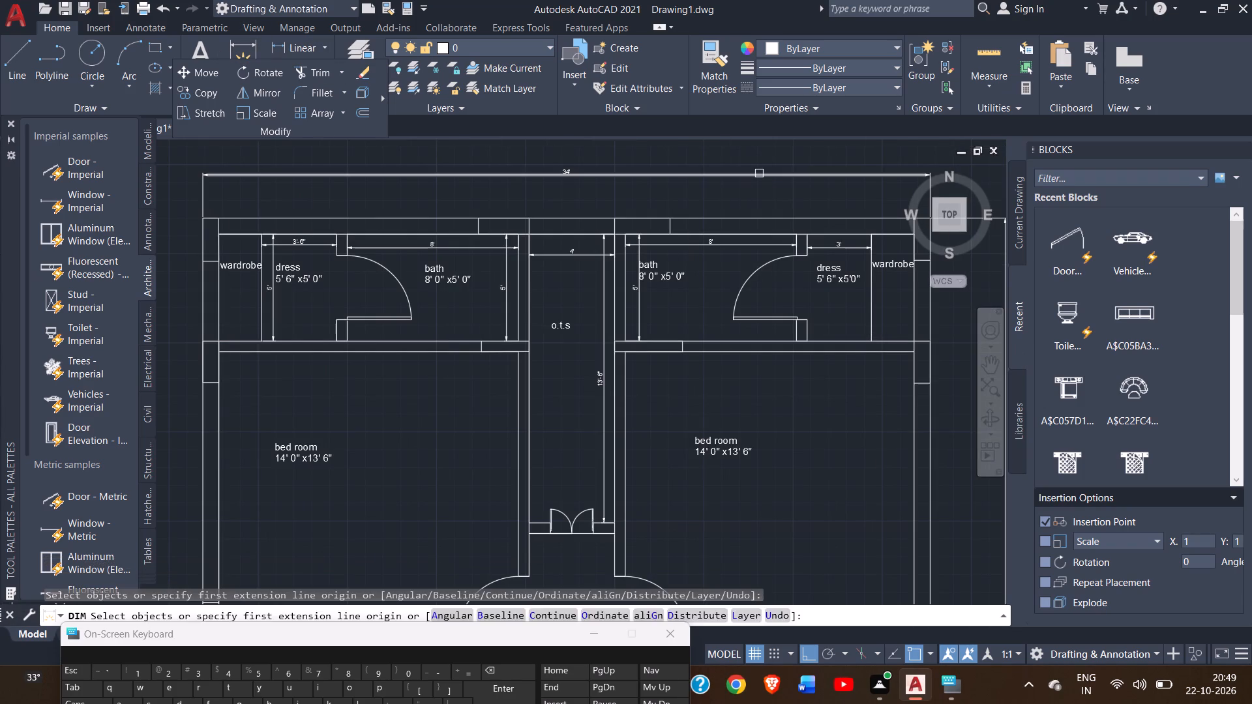
left_click(872, 237)
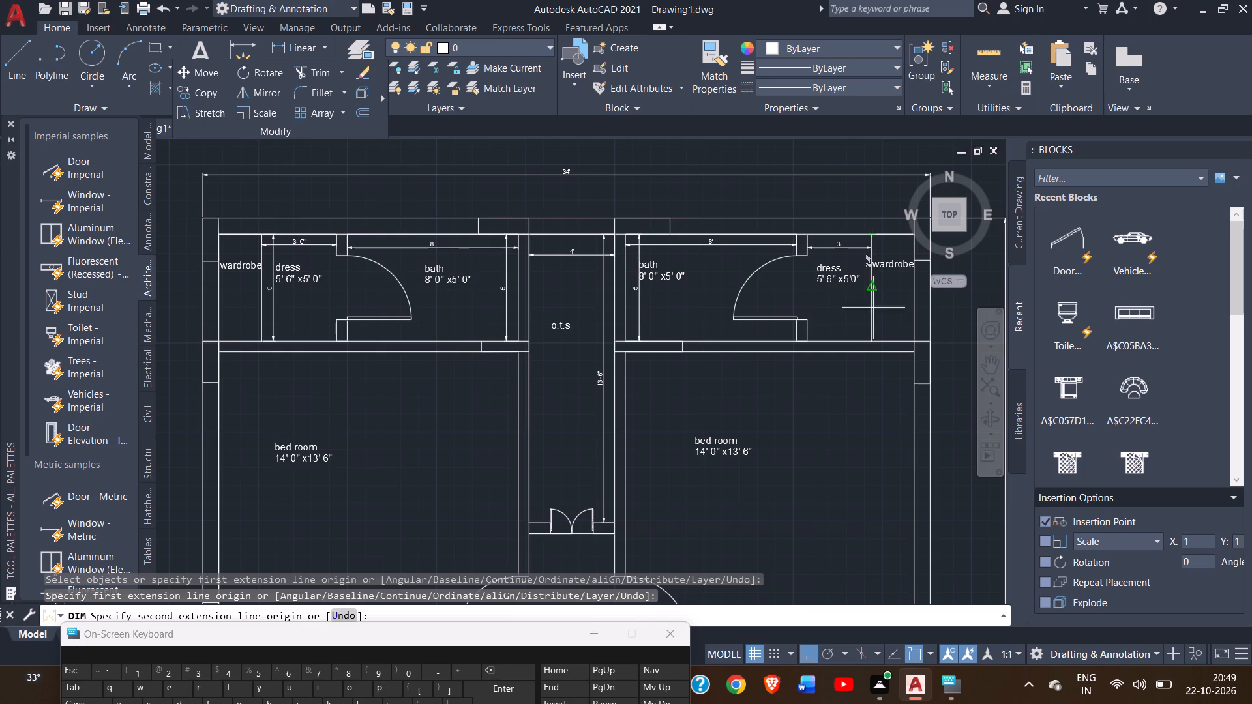
left_click_drag(874, 338, 865, 335)
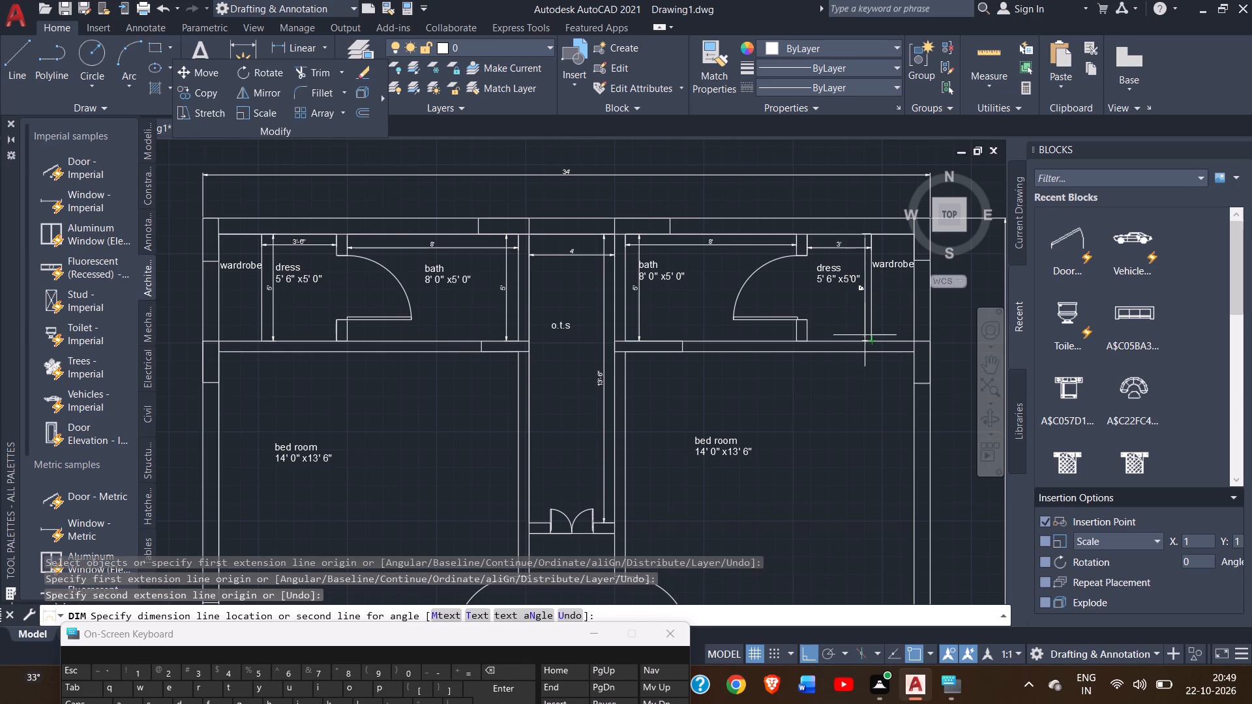
left_click_drag(865, 335, 859, 329)
left_click(859, 329)
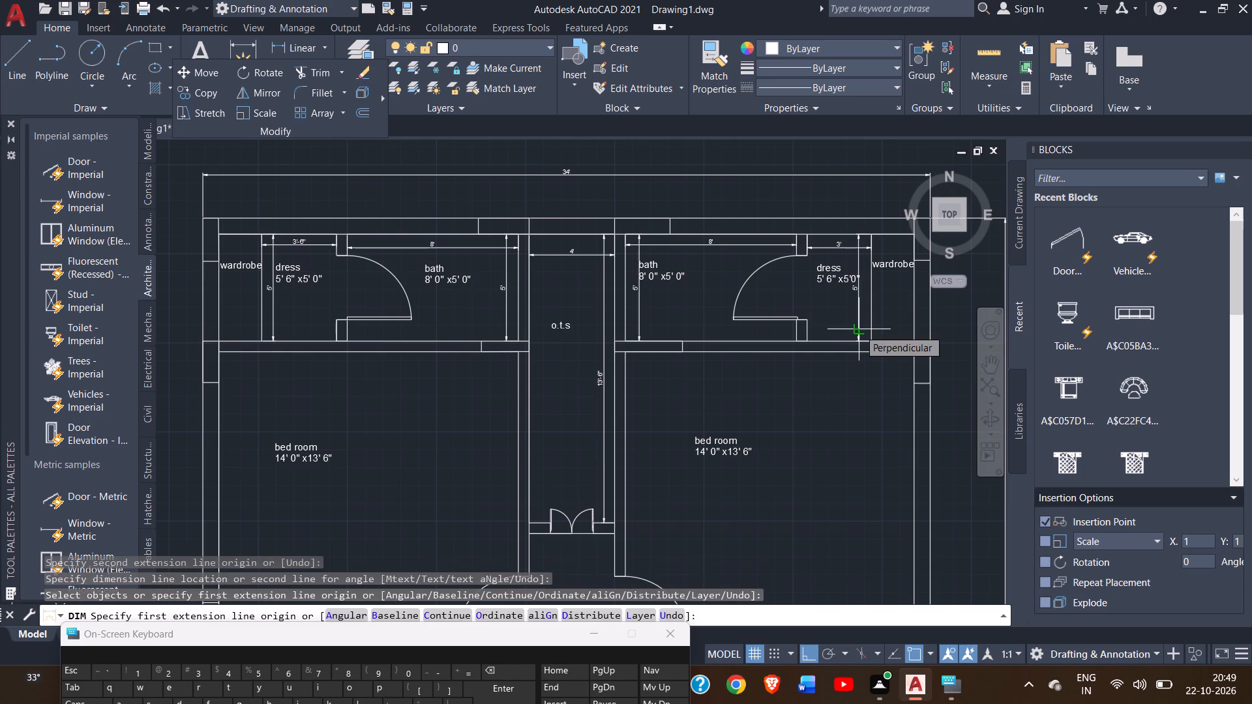
right_click(741, 390)
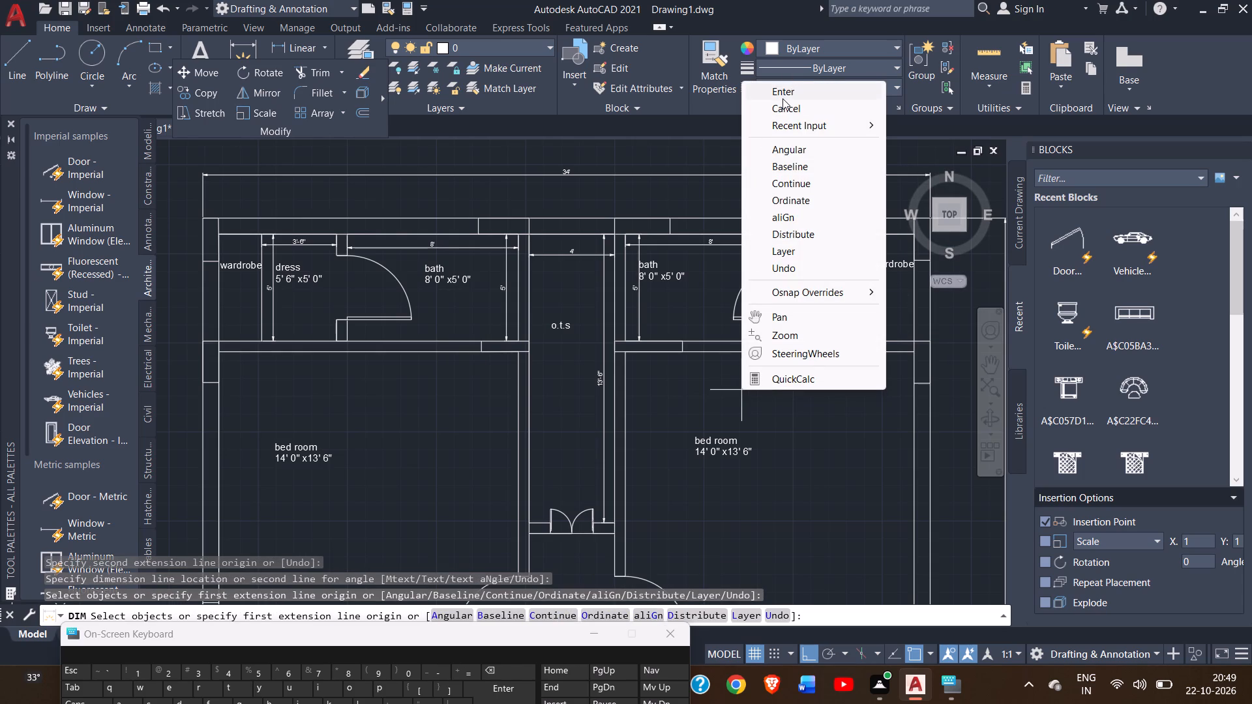
left_click(782, 98)
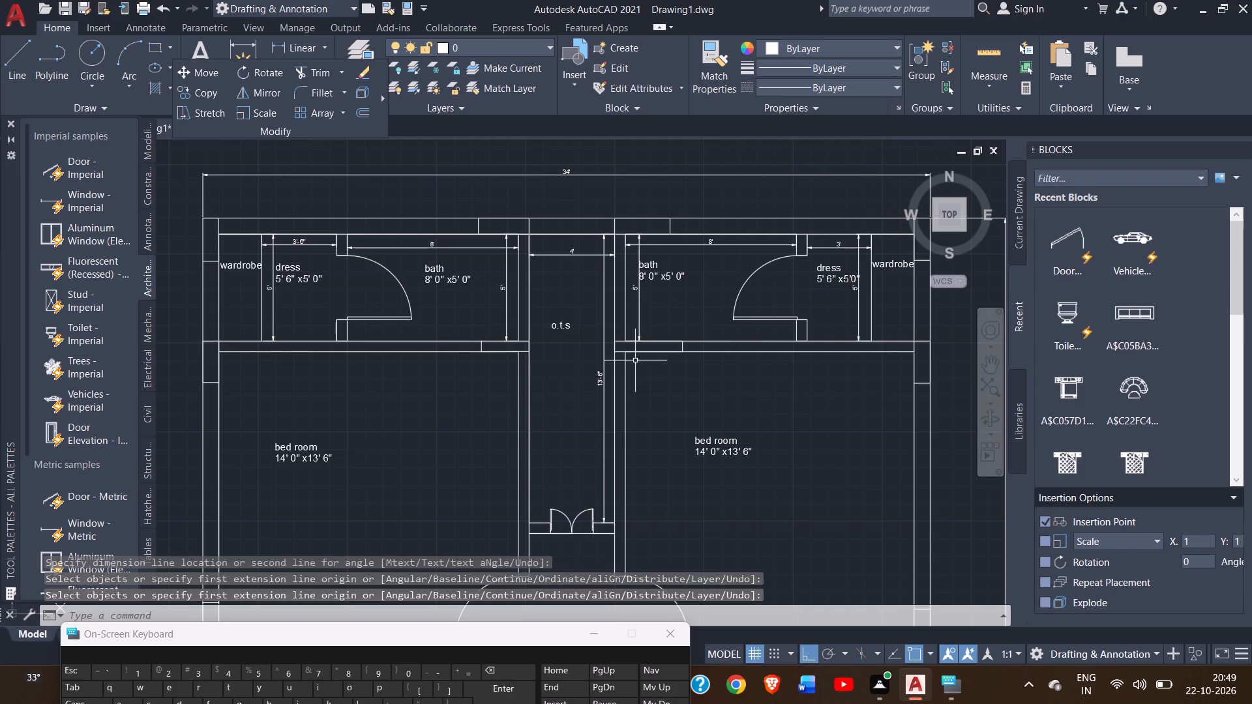
Dimension the west bedroom's depth along its west wall and its width along its north wall, placing both dimensions inside the room.
left_click(980, 370)
left_click_drag(817, 387, 894, 293)
left_click(243, 51)
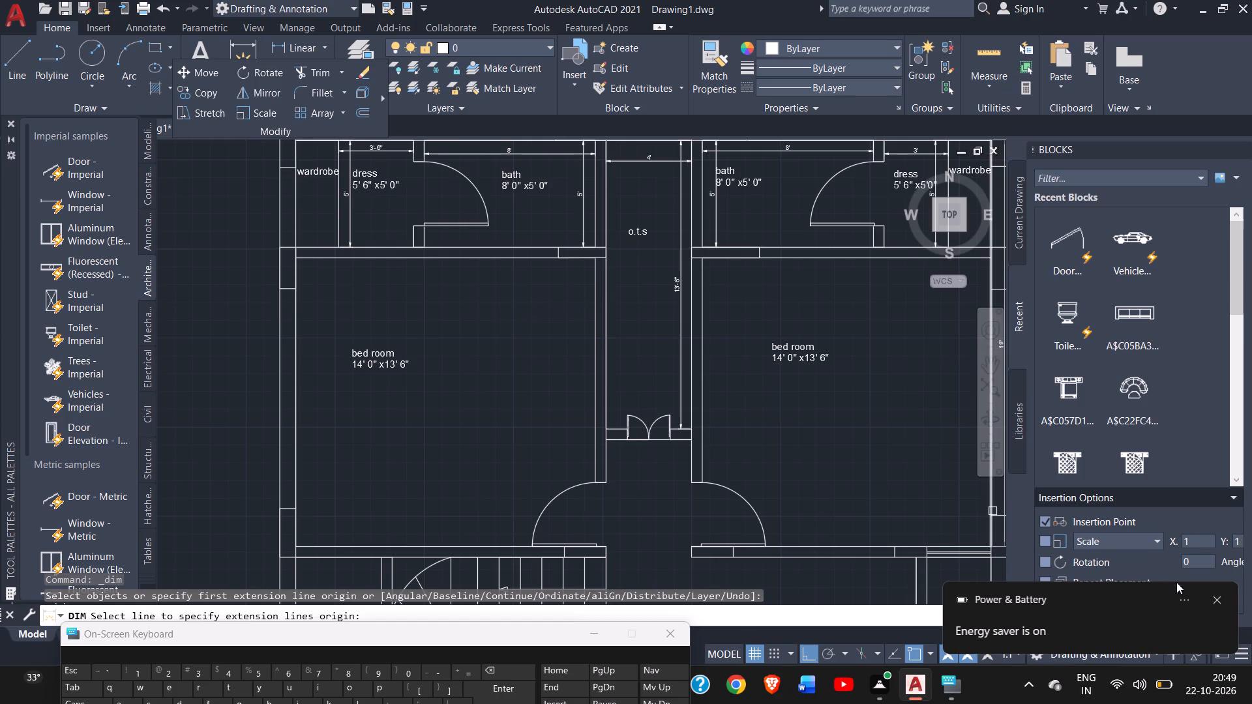
left_click(1215, 596)
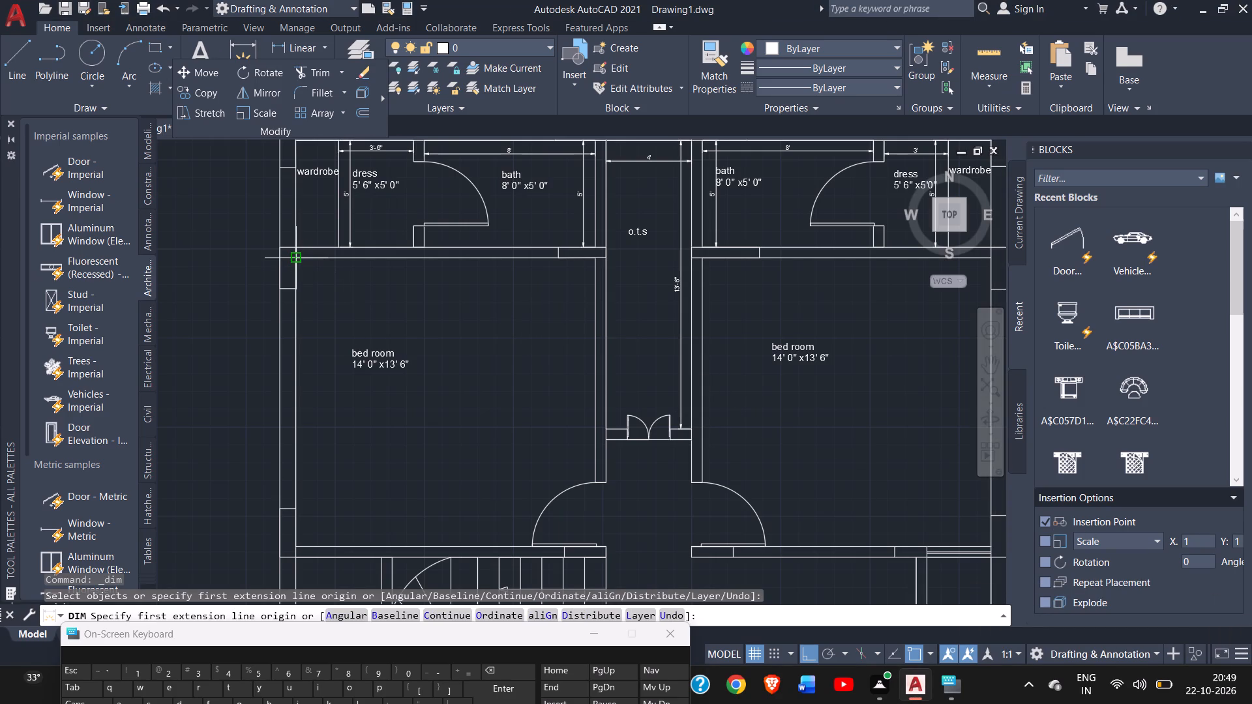
left_click_drag(294, 260, 300, 488)
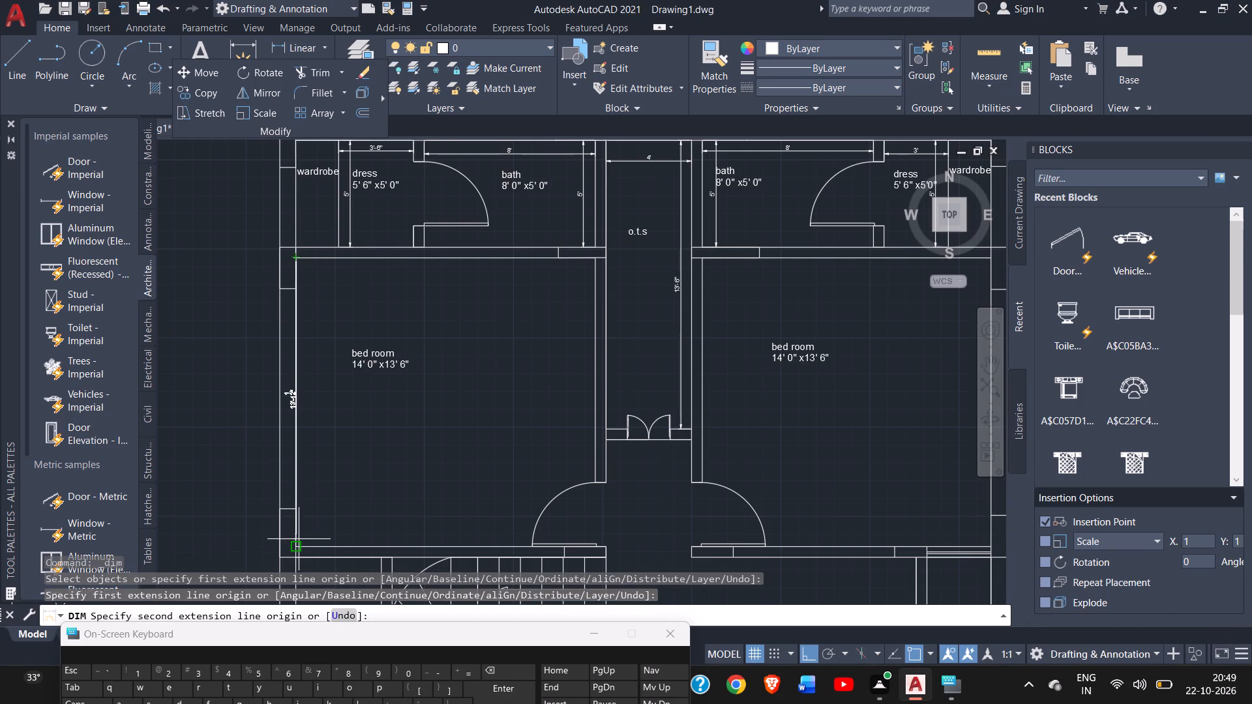
left_click_drag(299, 545, 324, 524)
left_click(324, 524)
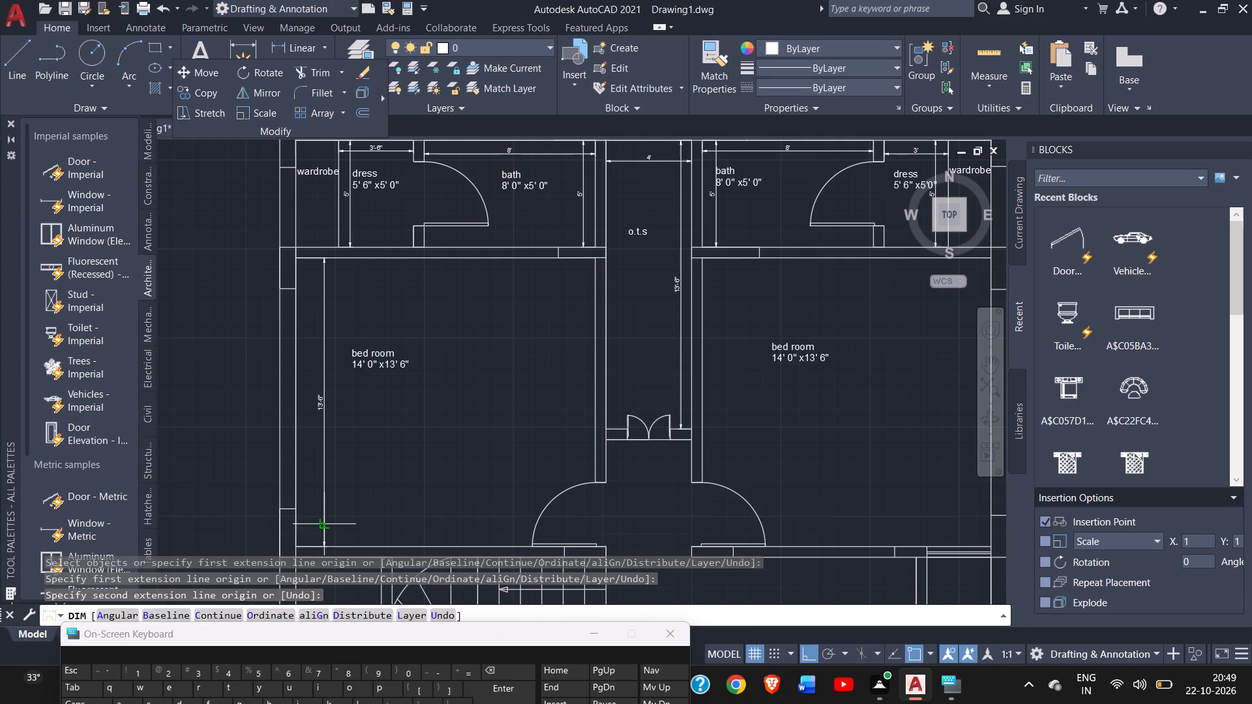
left_click(300, 261)
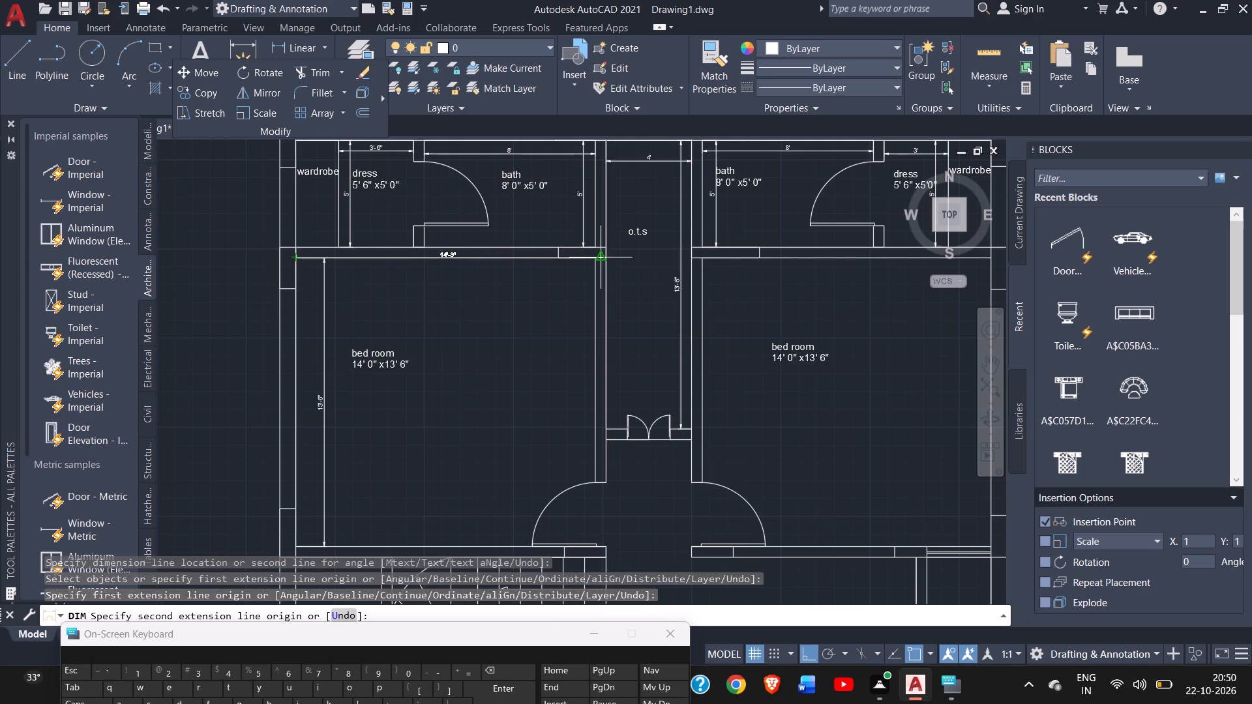
left_click_drag(591, 261, 580, 286)
left_click(580, 286)
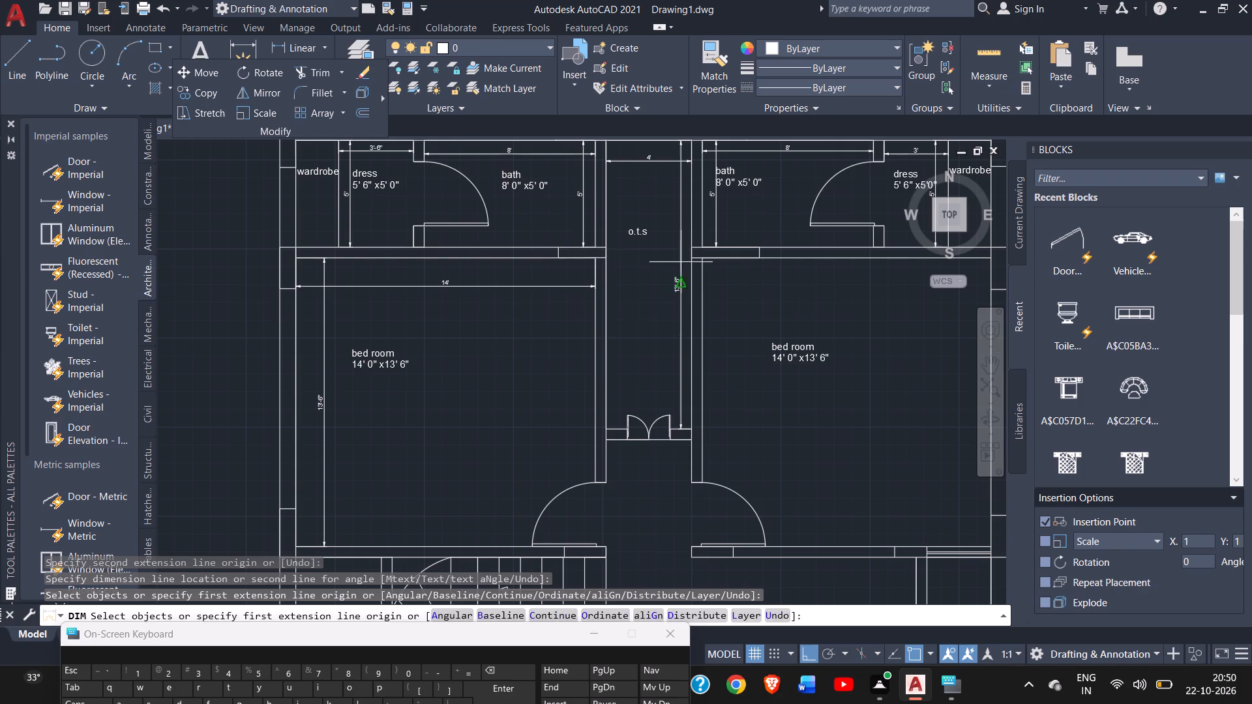
Dimension the east bedroom's width along its north wall and its depth along its east wall, placing both dimensions inside the room.
left_click(699, 259)
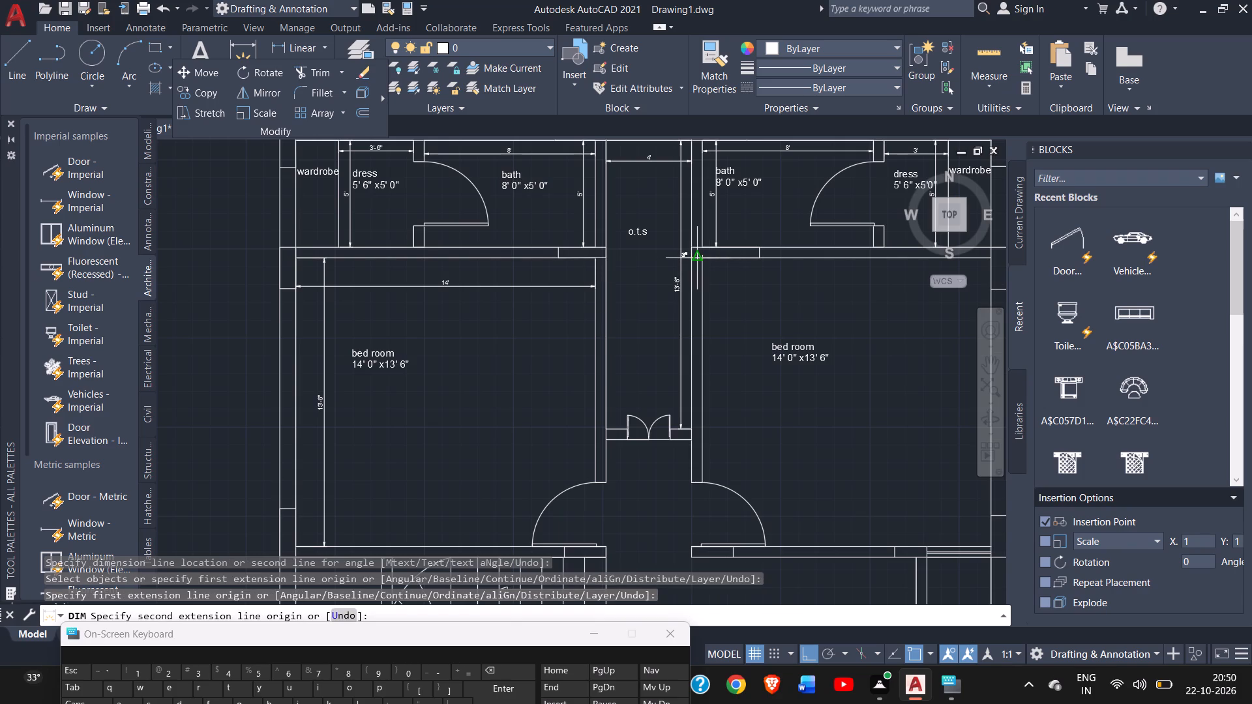
scroll(738, 276, "down", 1, "ctrl")
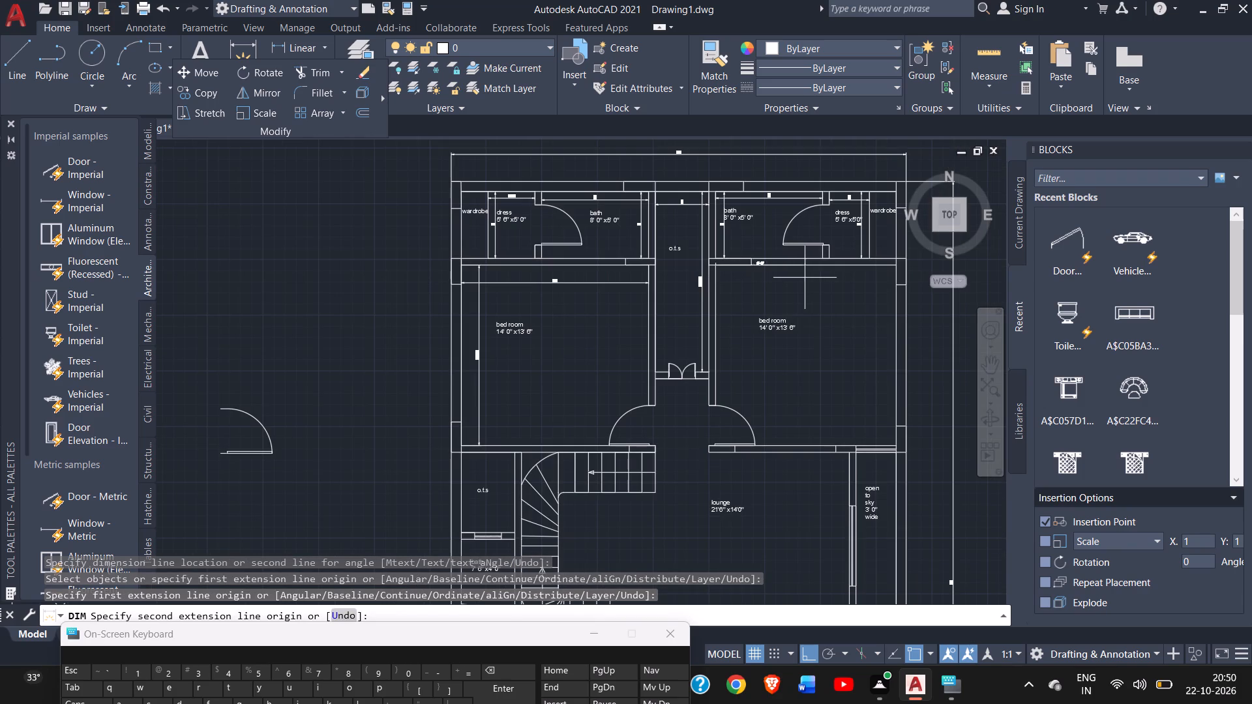
left_click_drag(894, 266, 889, 282)
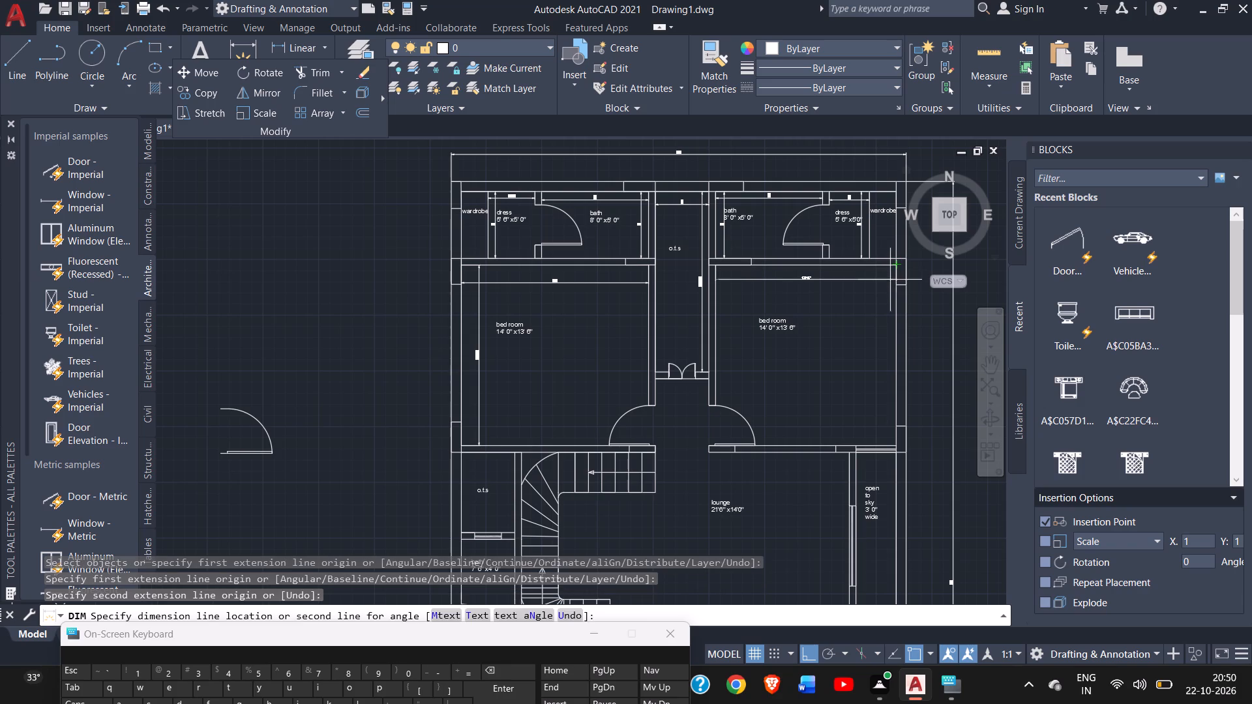
left_click_drag(889, 282, 889, 285)
left_click(889, 285)
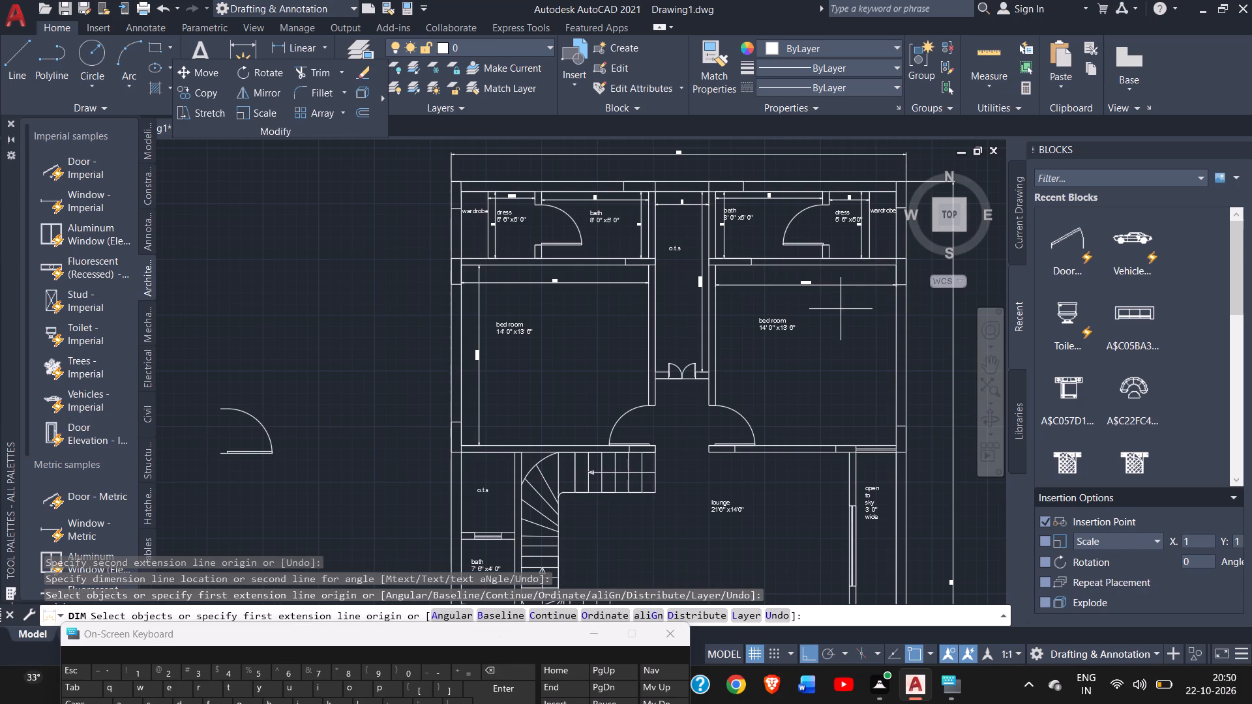
scroll(837, 311, "up", 2, "ctrl")
scroll(837, 311, "down", 2, "ctrl")
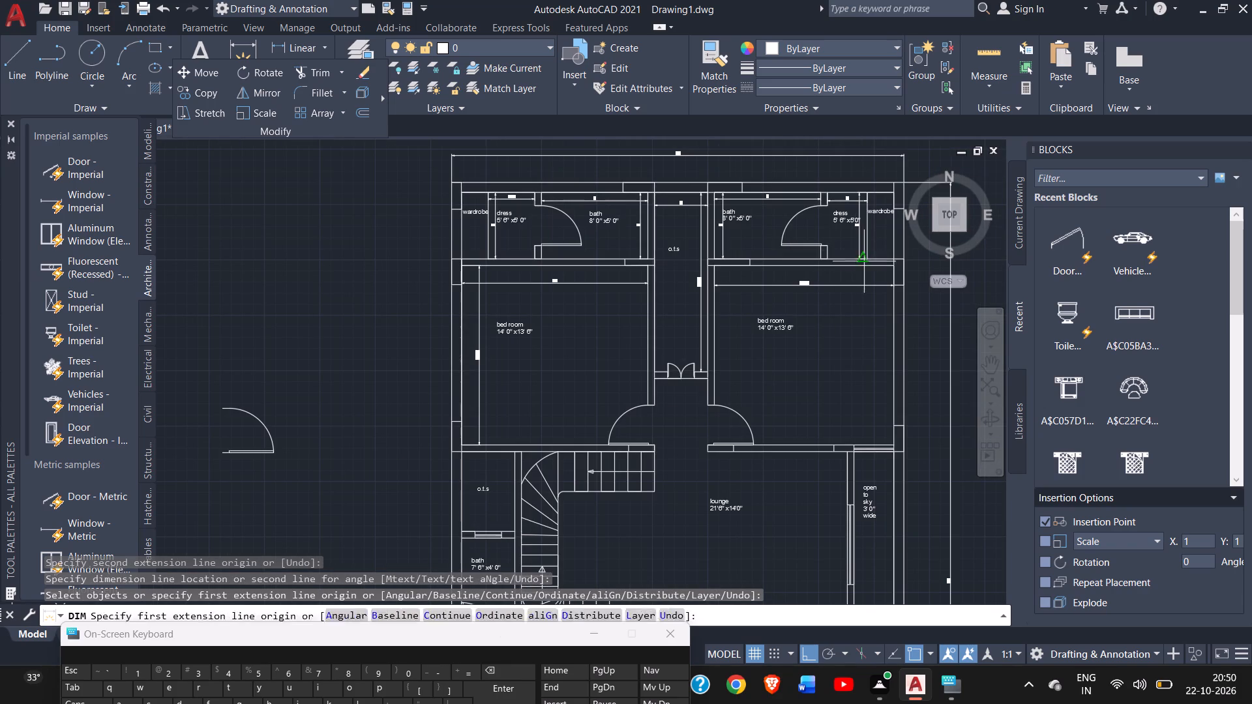
left_click_drag(894, 266, 882, 411)
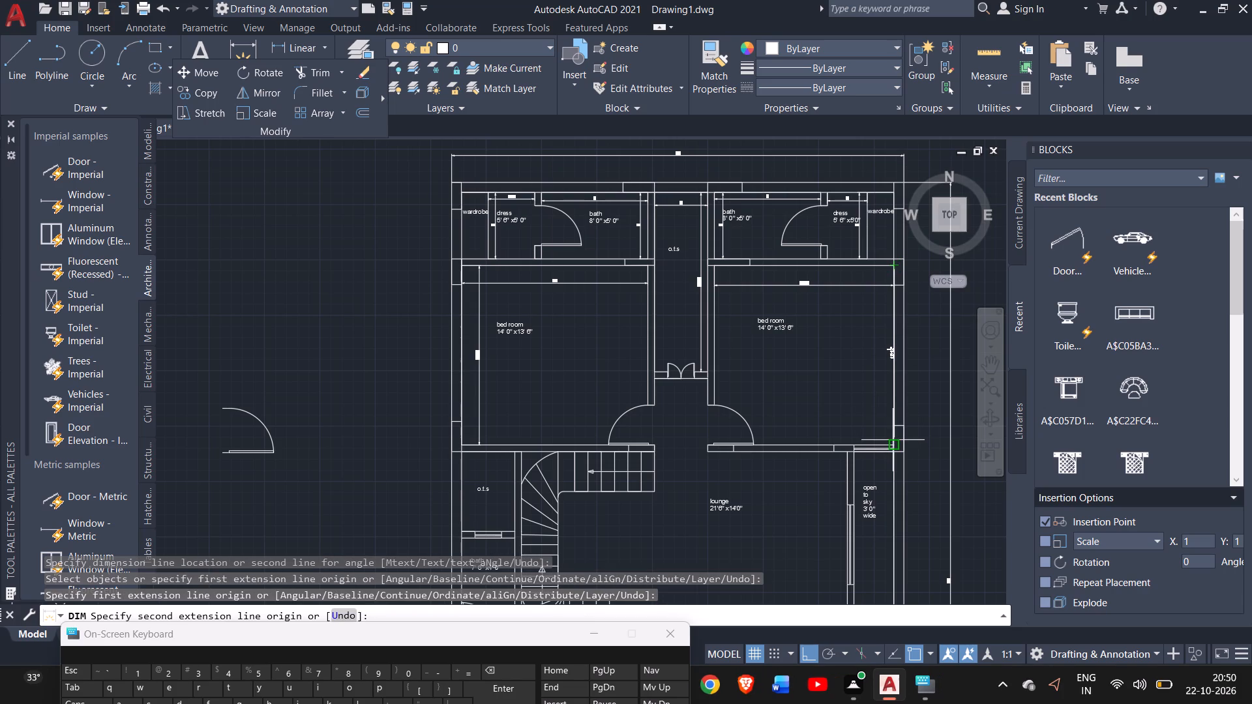
left_click_drag(893, 443, 882, 439)
left_click(882, 439)
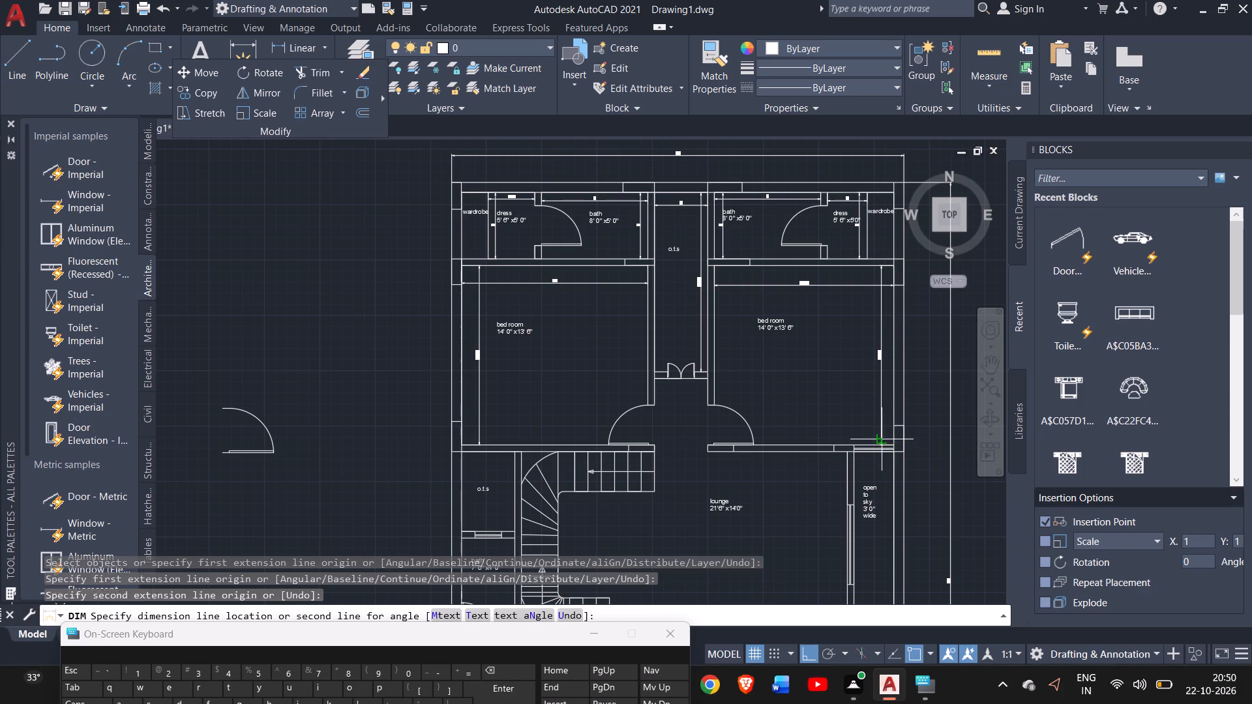
scroll(864, 349, "up", 3, "ctrl")
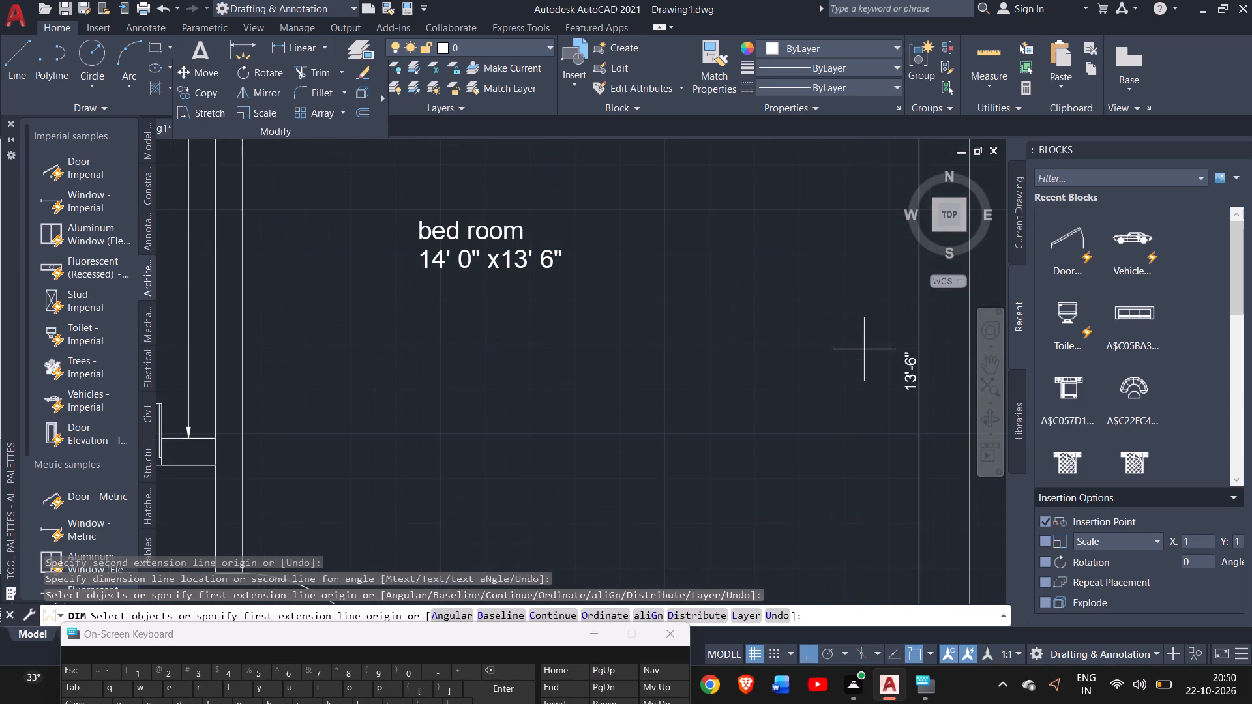
scroll(864, 349, "down", 3, "ctrl")
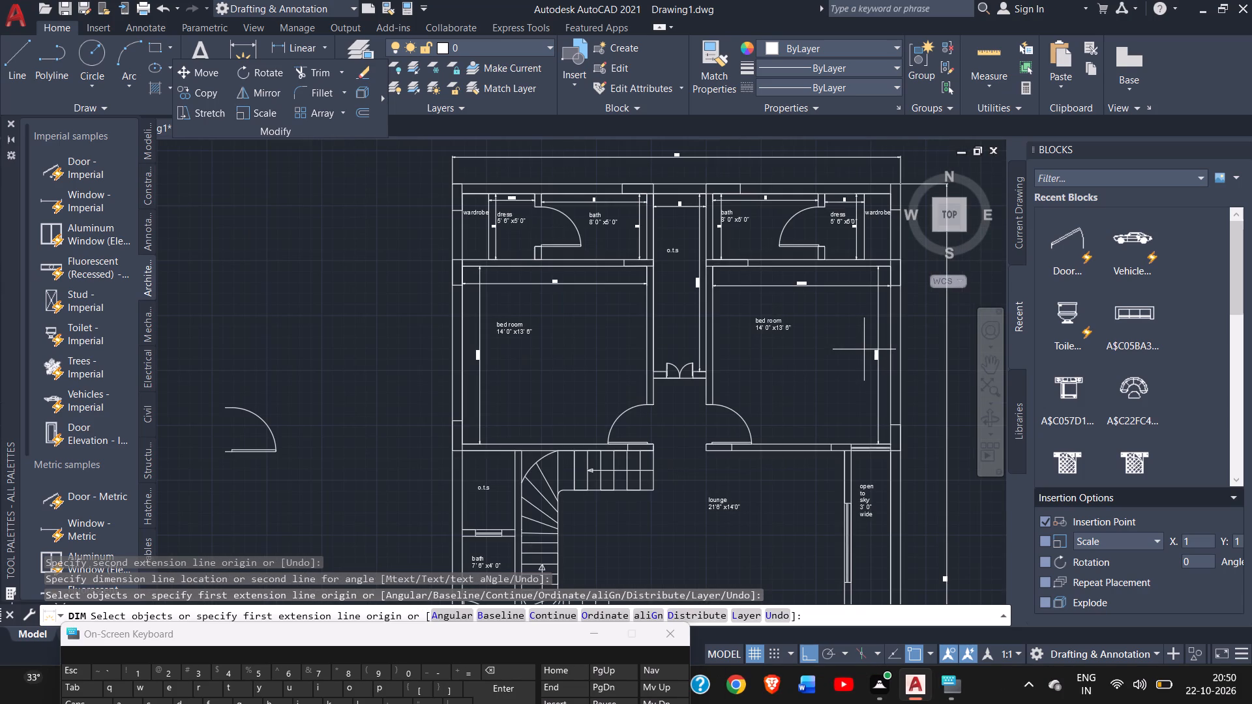
Dimension the width of the o.t.s. beside the staircase along its north wall, placing the dimension above the room label.
left_click(985, 369)
left_click_drag(871, 376, 812, 230)
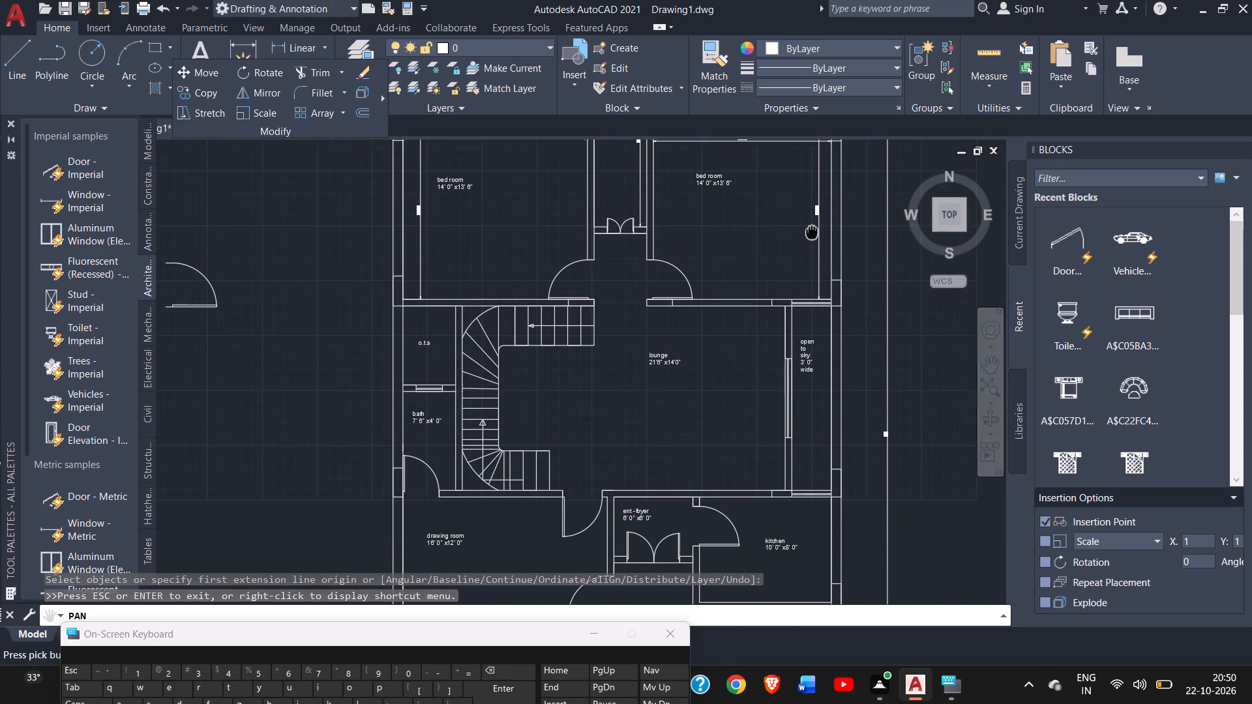
left_click(788, 309)
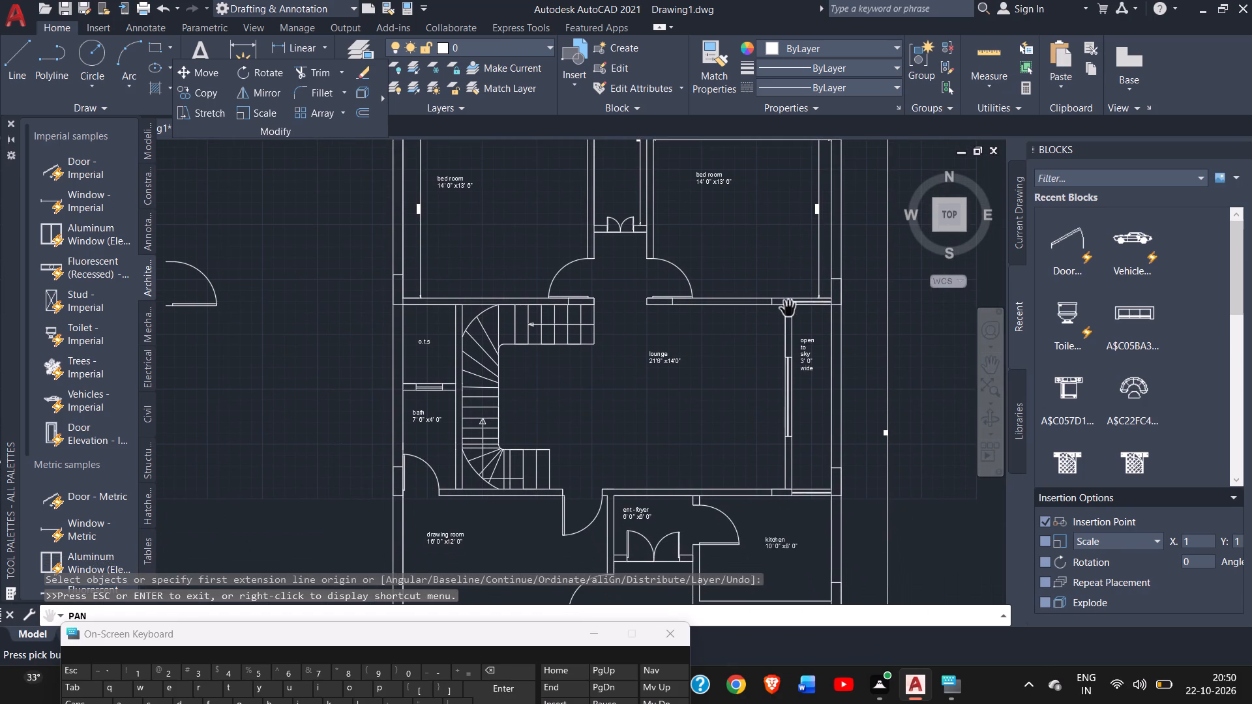
left_click_drag(750, 374, 686, 315)
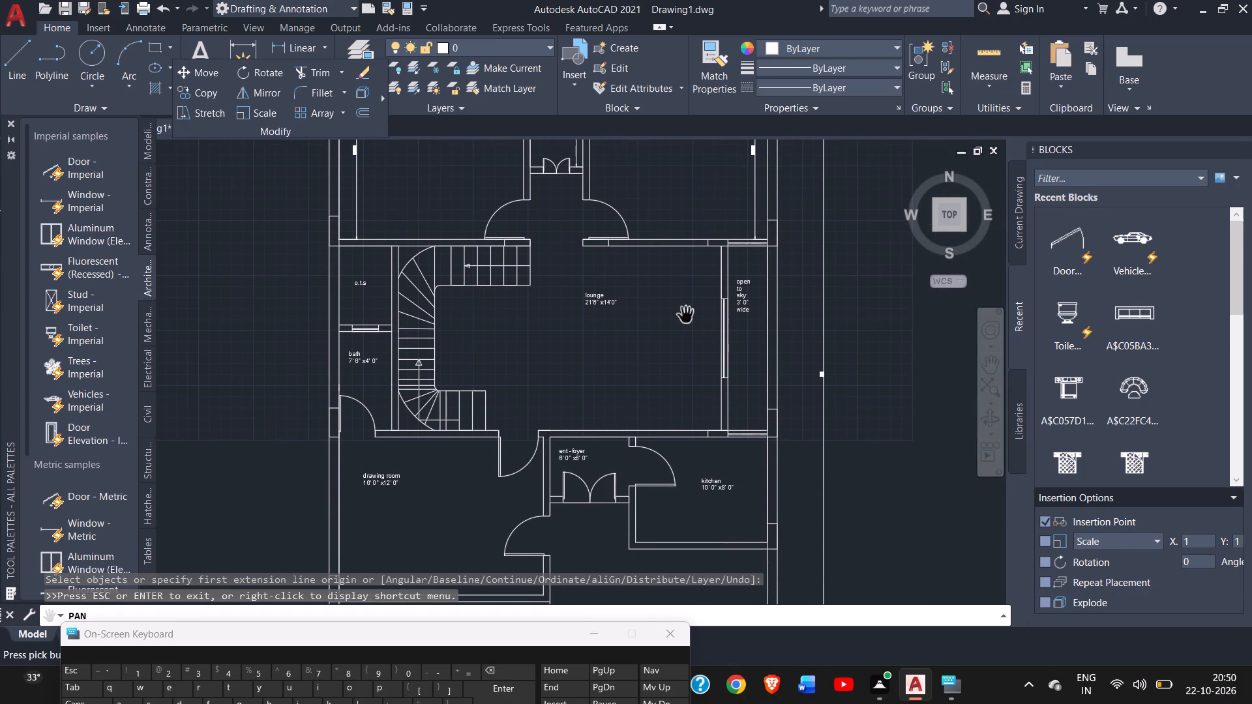
left_click(237, 52)
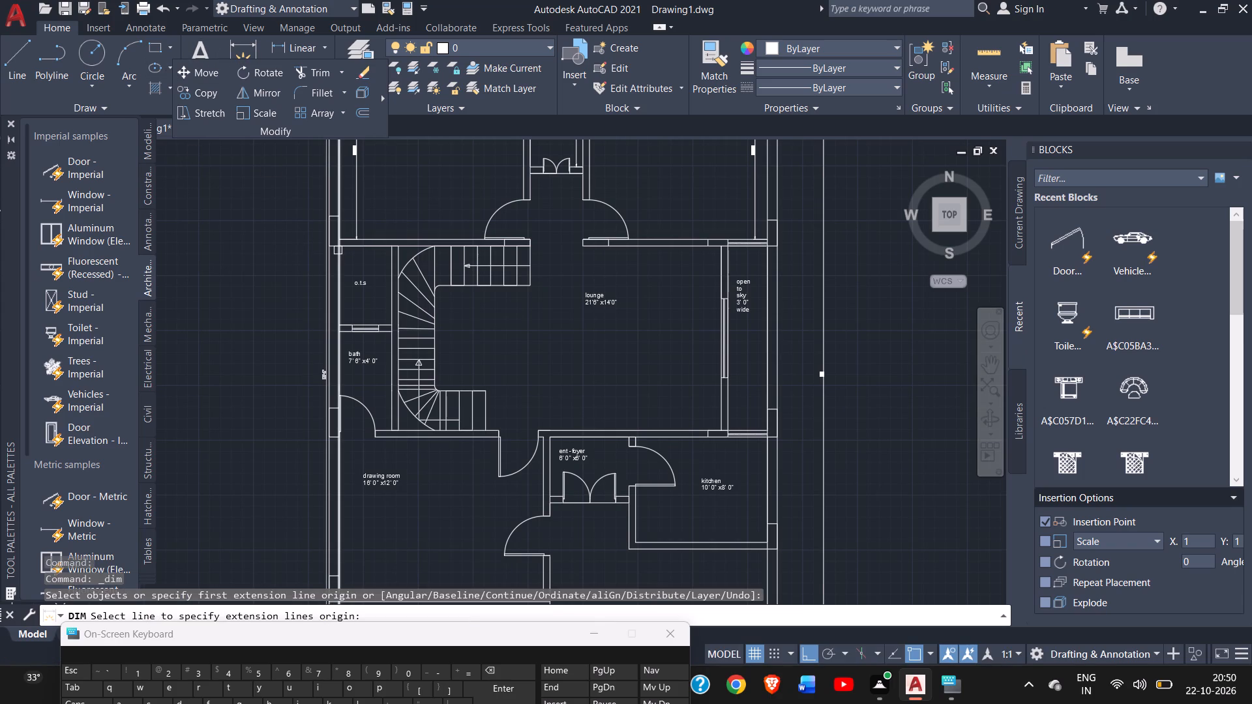
scroll(338, 250, "up", 1, "ctrl")
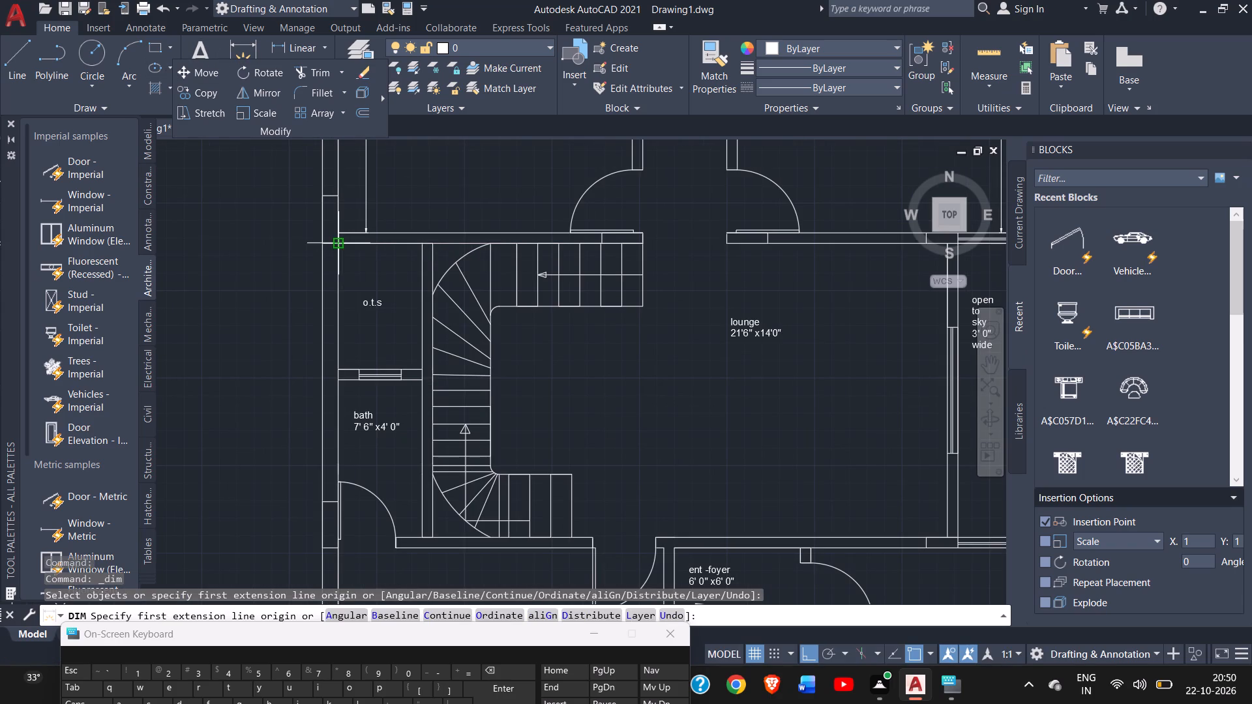
left_click(340, 244)
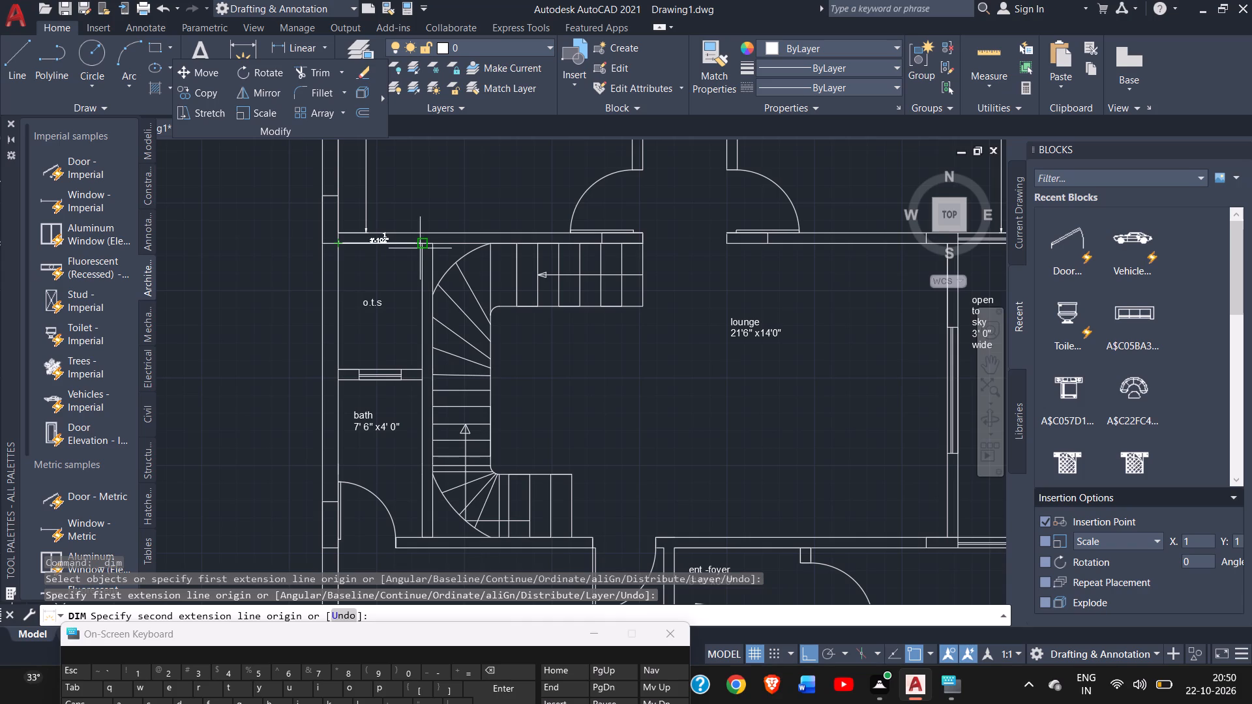
left_click_drag(419, 244, 401, 275)
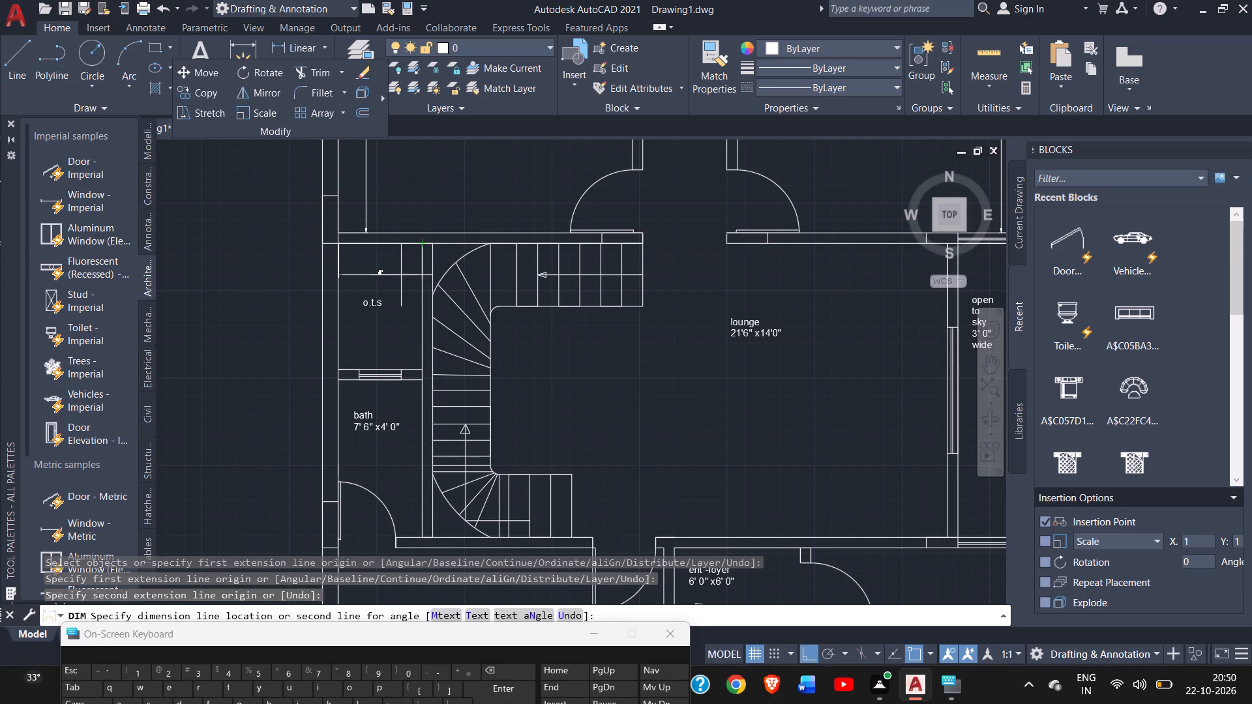
left_click_drag(401, 275, 406, 268)
left_click(406, 268)
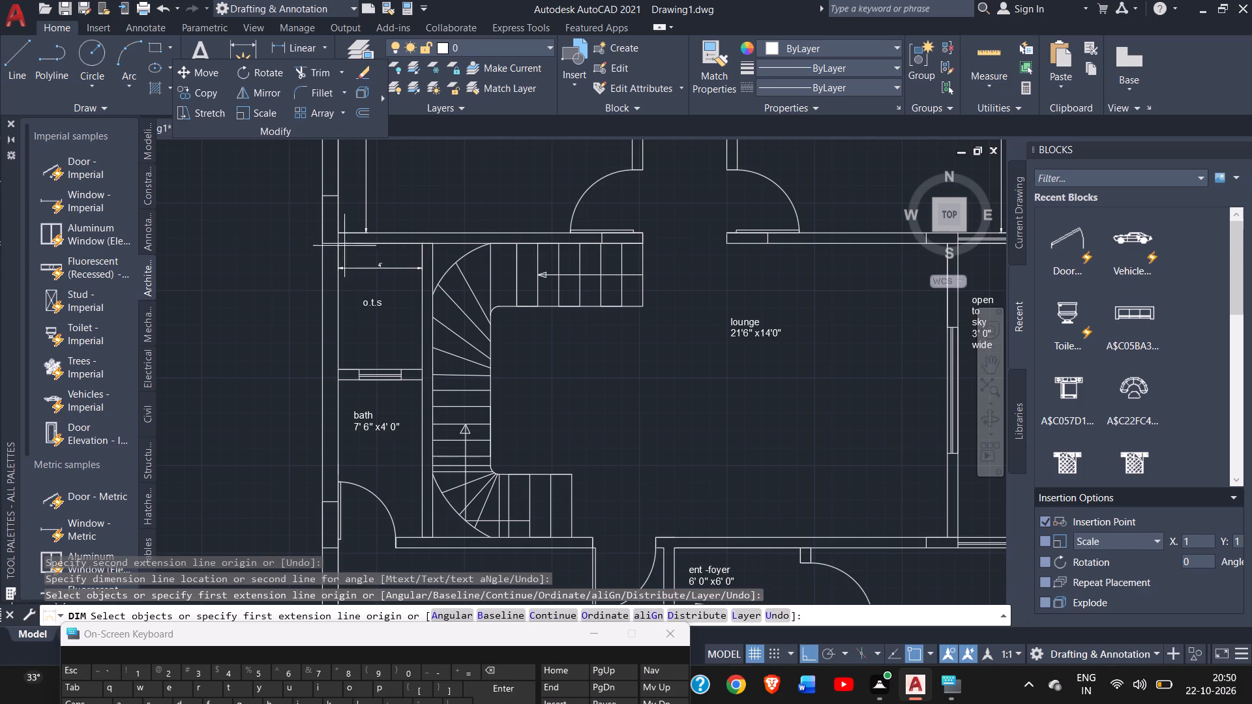
Dimension the depth of the o.t.s. beside the staircase along its west wall, placing the dimension inside the room.
left_click_drag(344, 241, 346, 341)
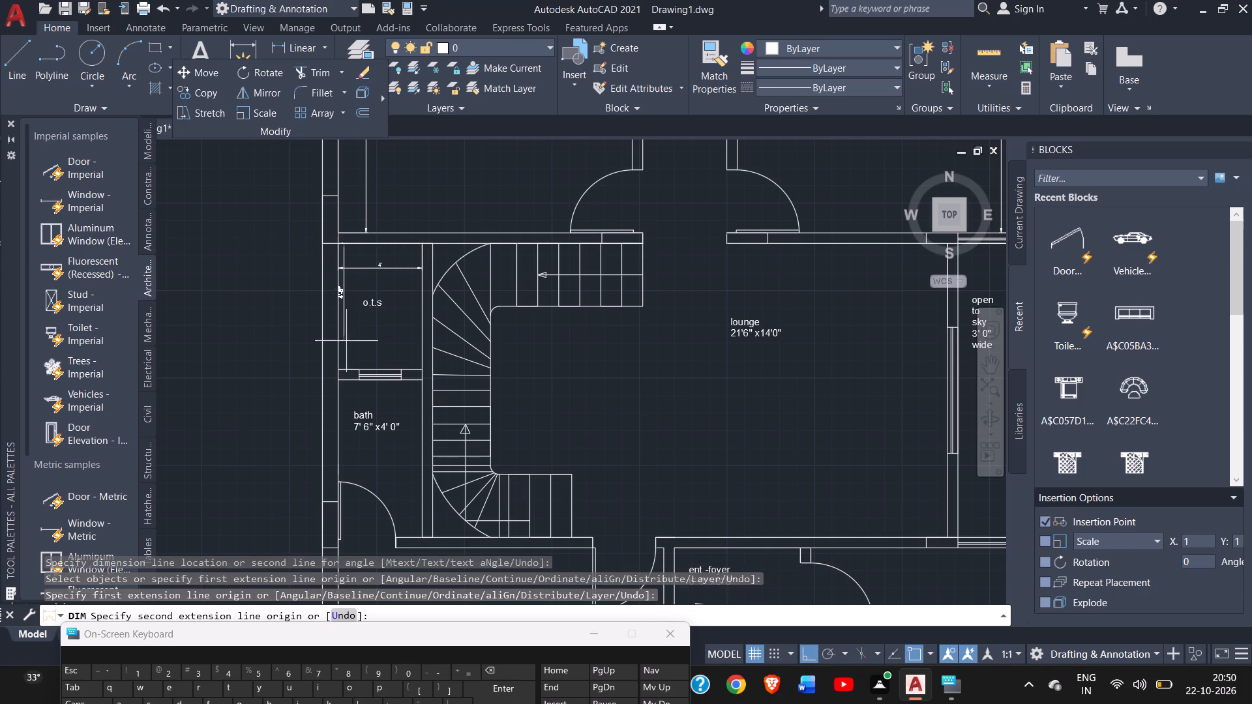
left_click_drag(346, 341, 345, 347)
left_click_drag(338, 369, 352, 363)
left_click(352, 363)
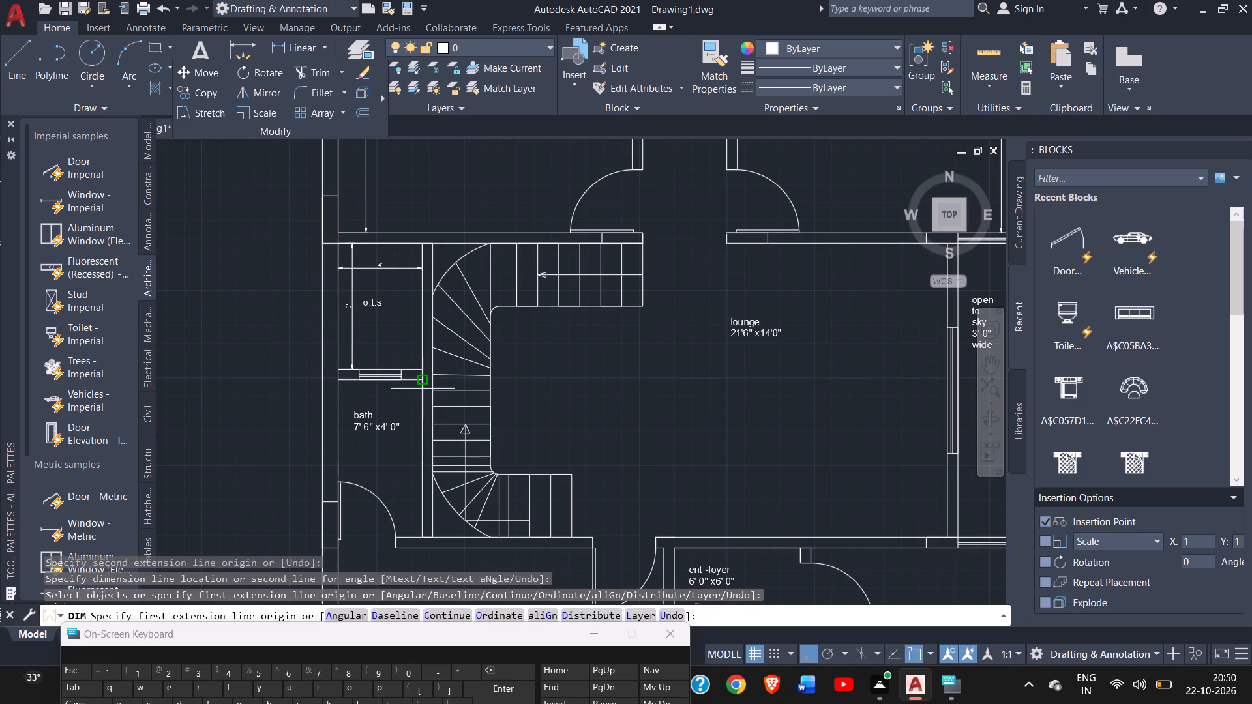
Dimension the width along the north wall and the depth along the east wall of the bath beside the staircase, placing both inside the room.
left_click(340, 381)
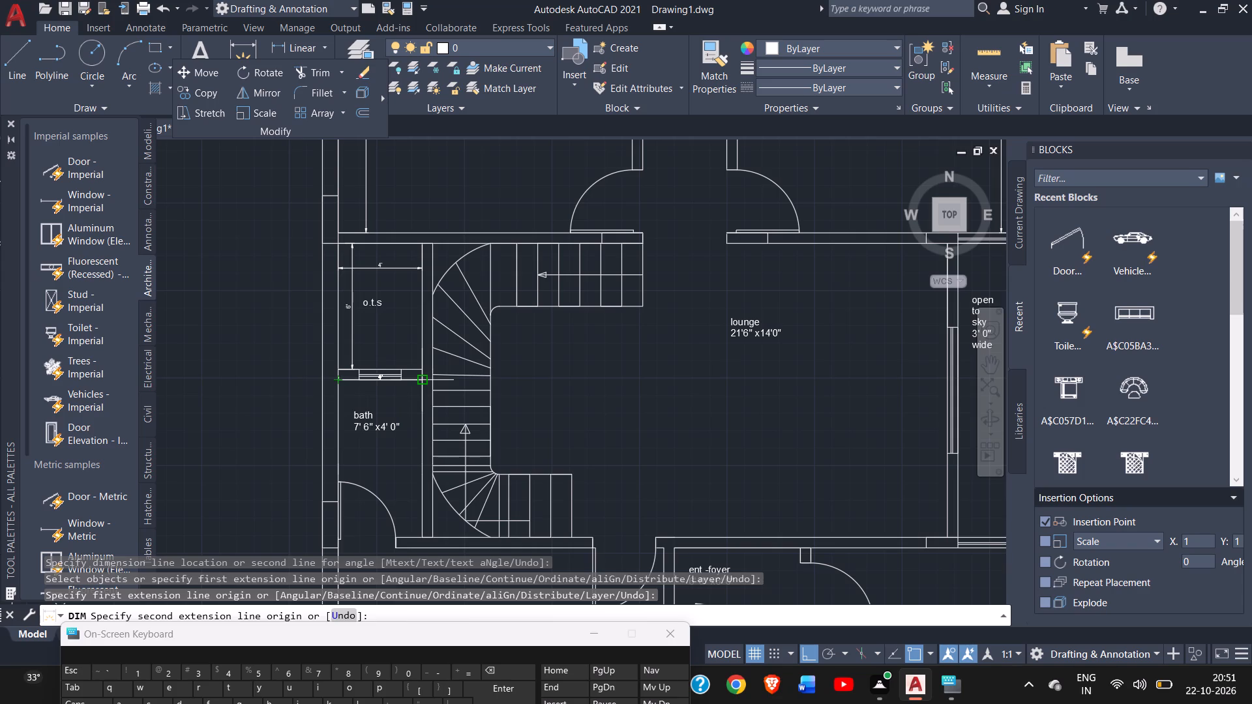
left_click_drag(423, 379, 419, 395)
left_click(419, 395)
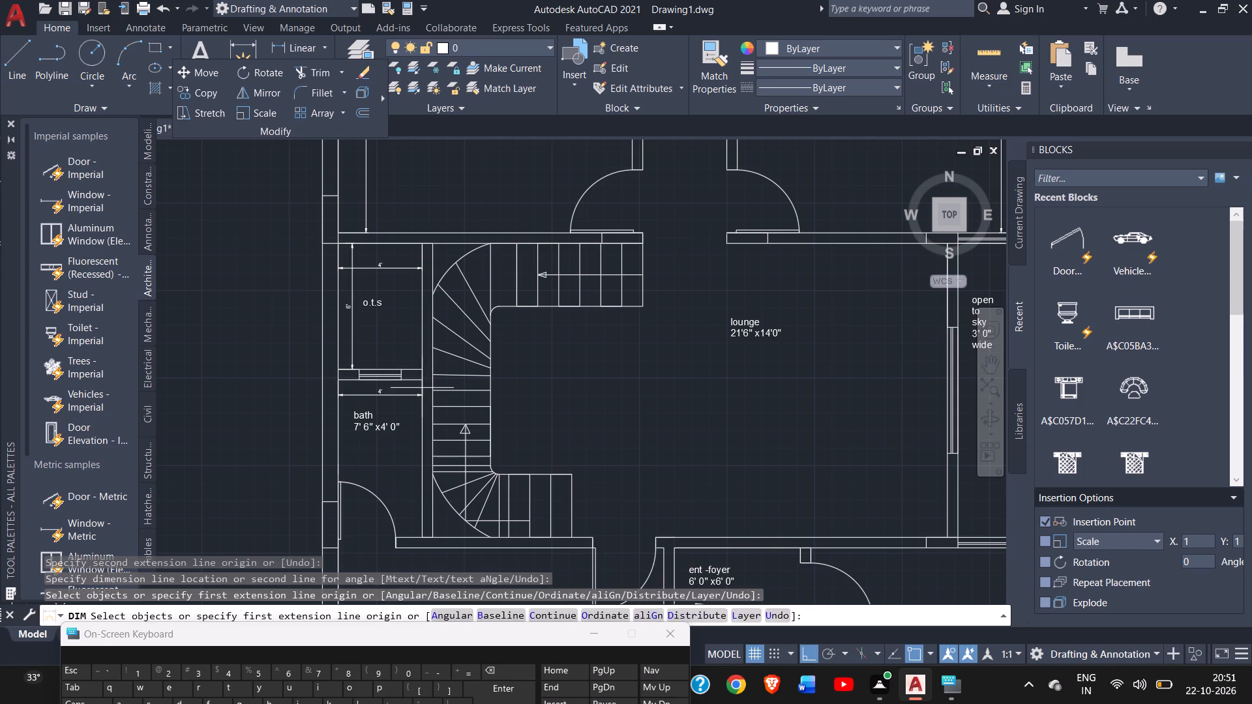
left_click_drag(423, 379, 413, 548)
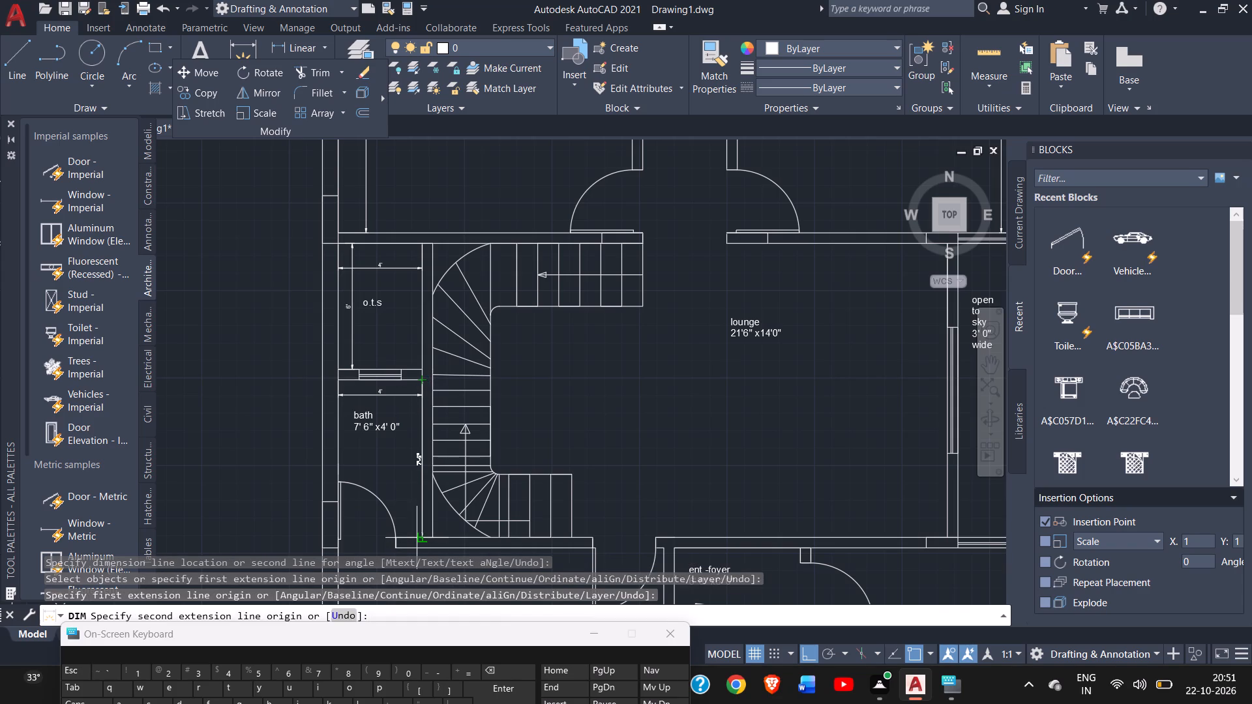
left_click_drag(423, 538, 408, 529)
left_click(408, 529)
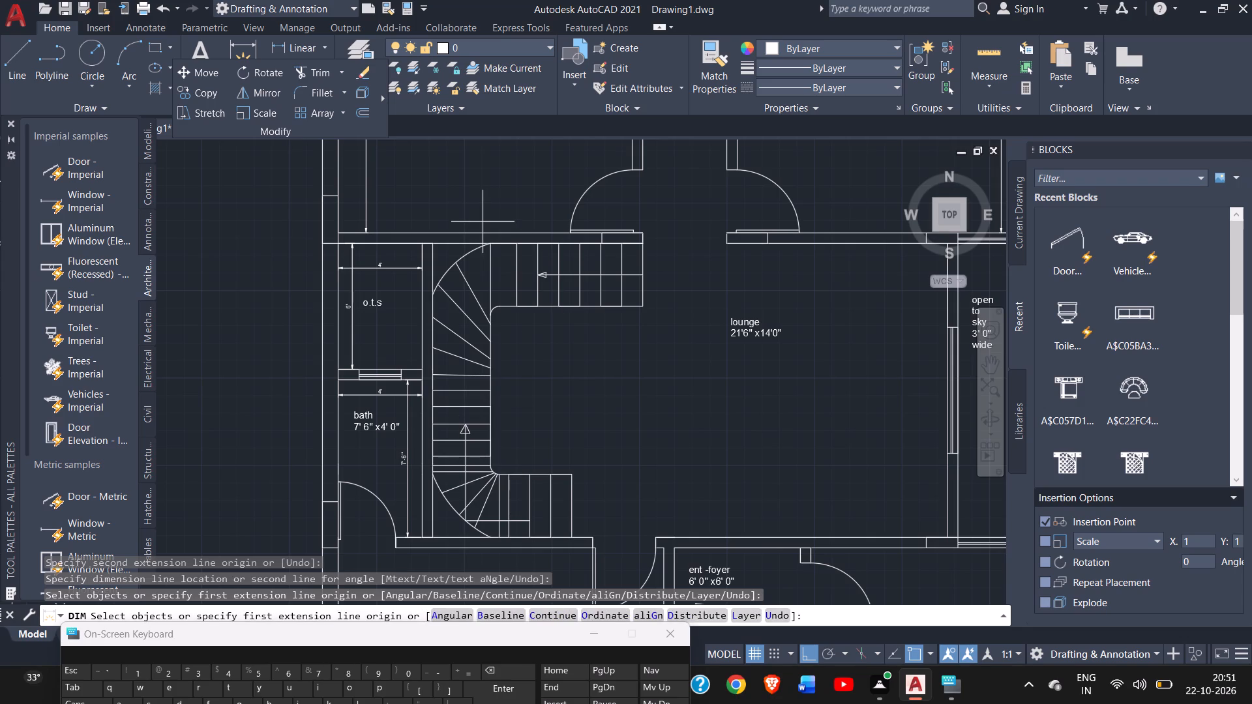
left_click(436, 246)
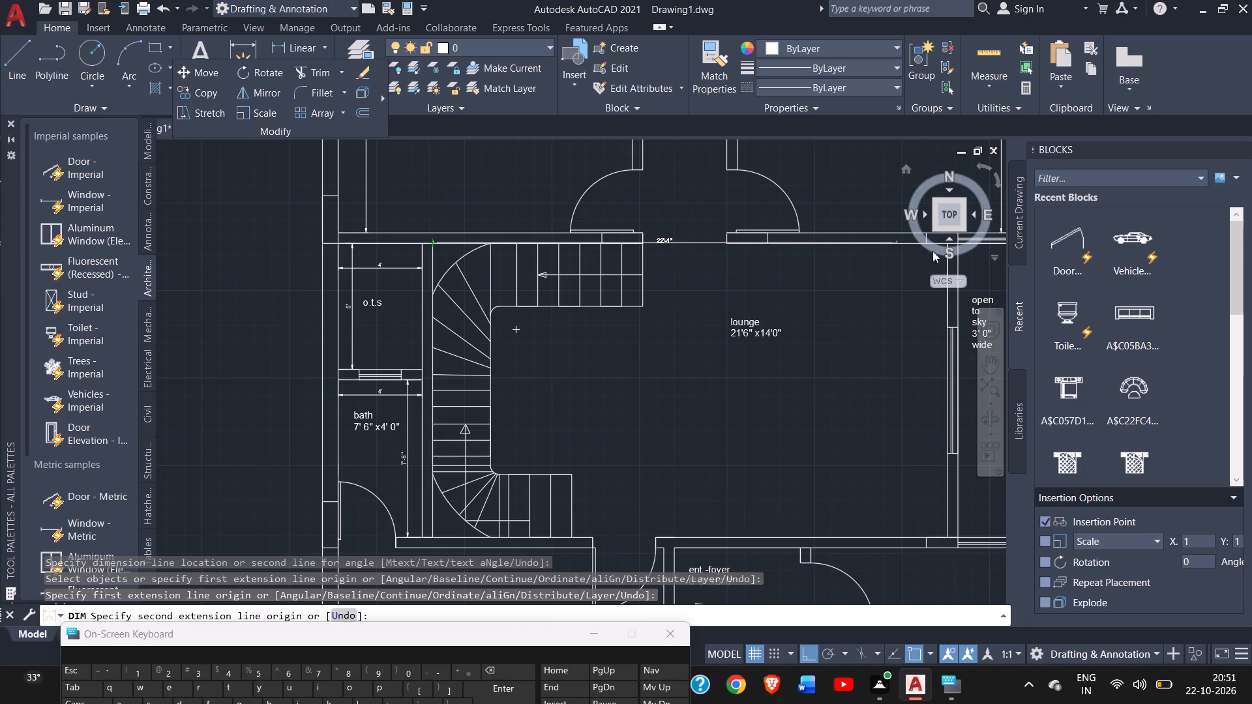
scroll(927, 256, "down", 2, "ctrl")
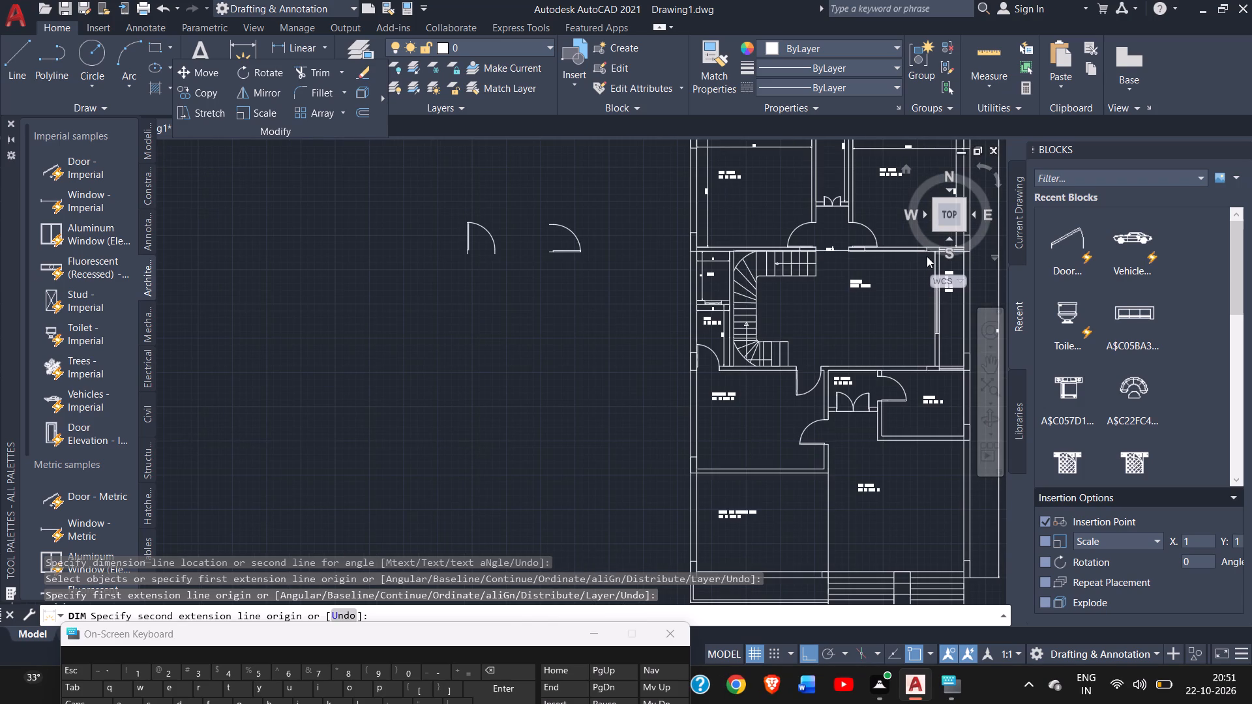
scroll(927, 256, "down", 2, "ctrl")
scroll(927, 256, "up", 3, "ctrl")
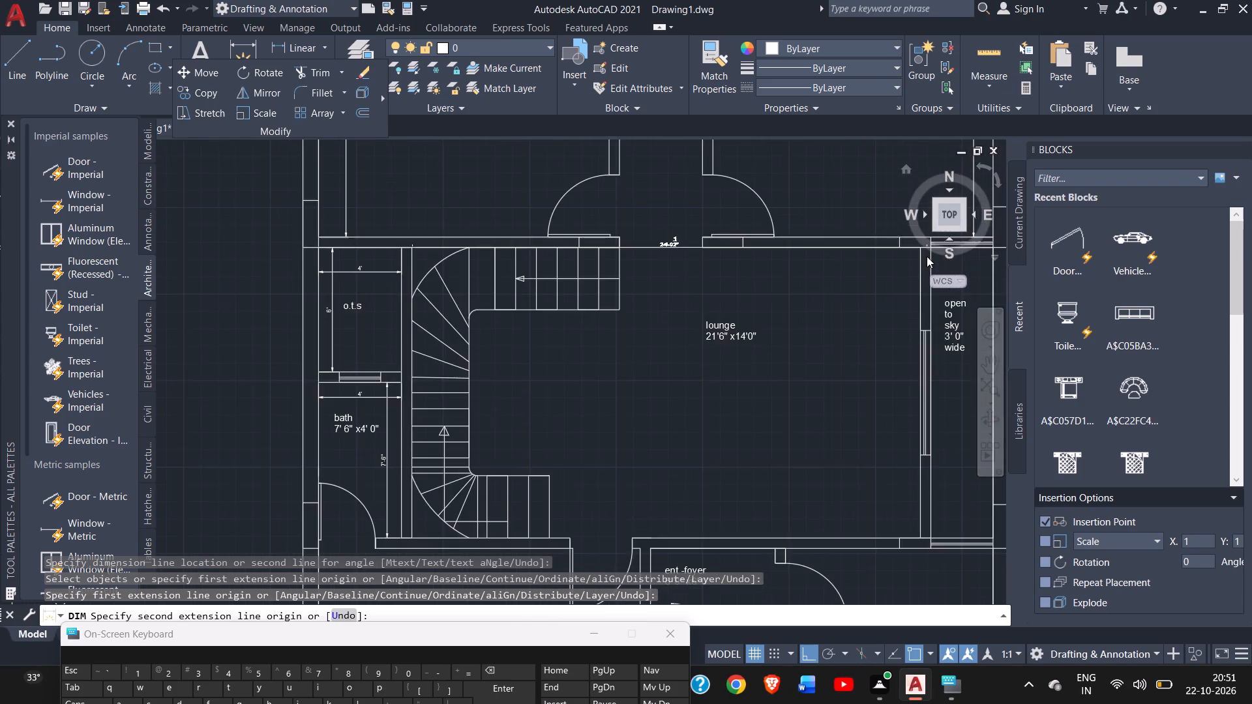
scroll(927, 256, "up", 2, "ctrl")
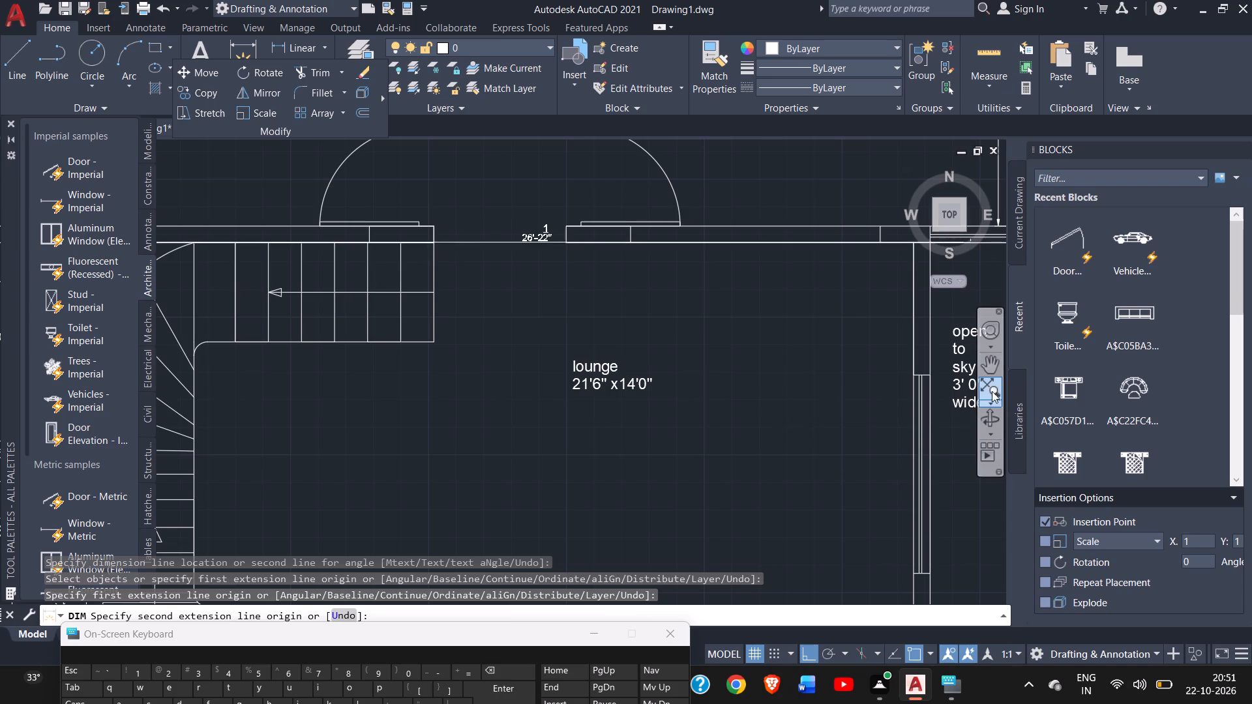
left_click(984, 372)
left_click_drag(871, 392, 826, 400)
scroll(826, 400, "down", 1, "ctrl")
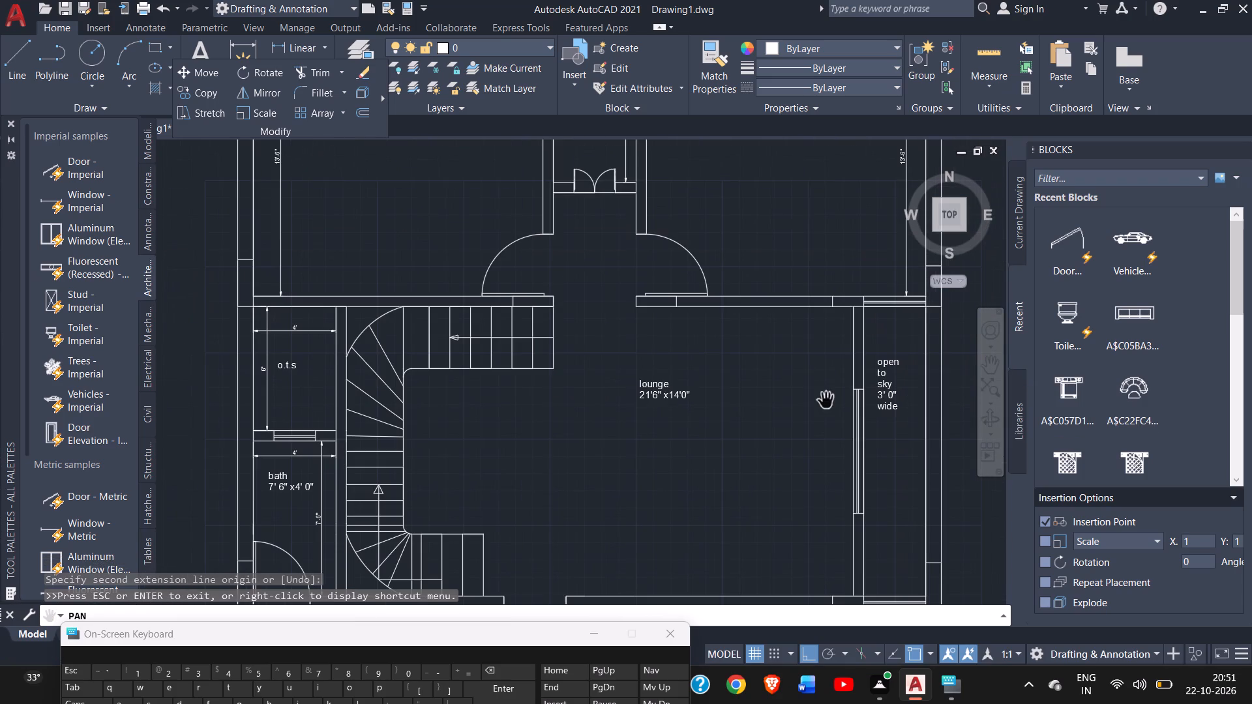
Dimension the lounge's full width along its north wall, including the staircase, and its depth along its east wall, placing both dimensions inside the room.
left_click(248, 49)
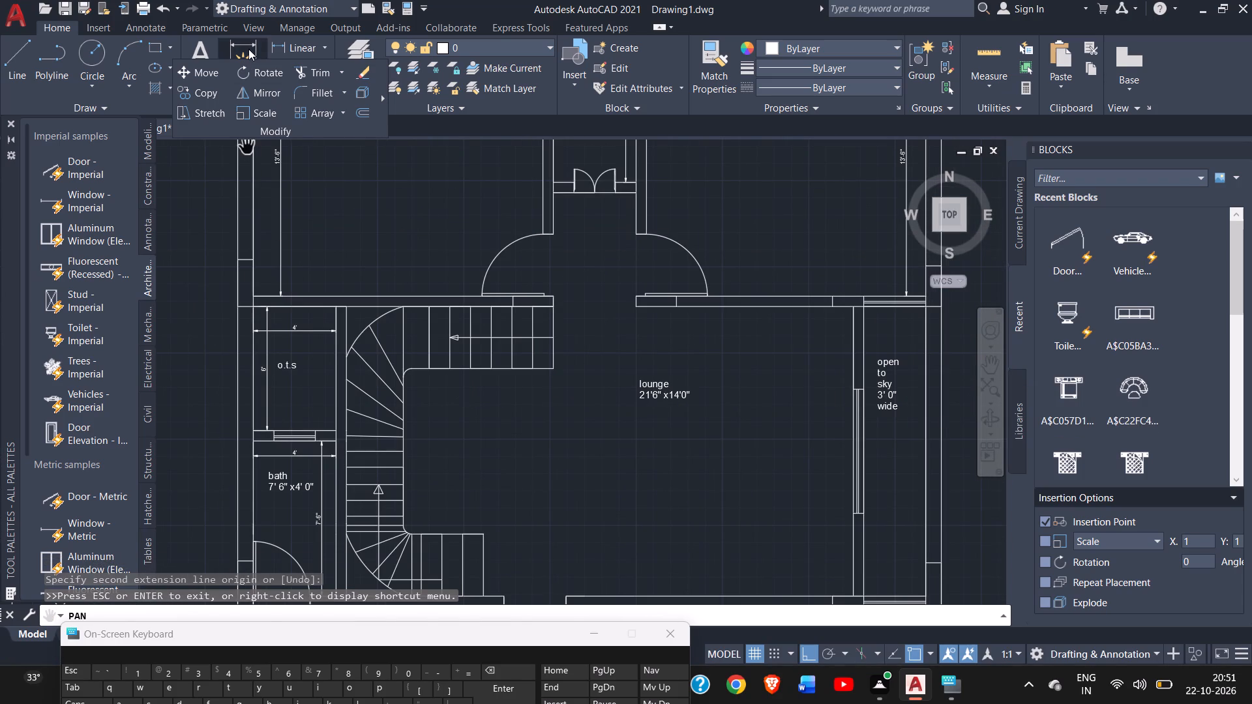
left_click(346, 309)
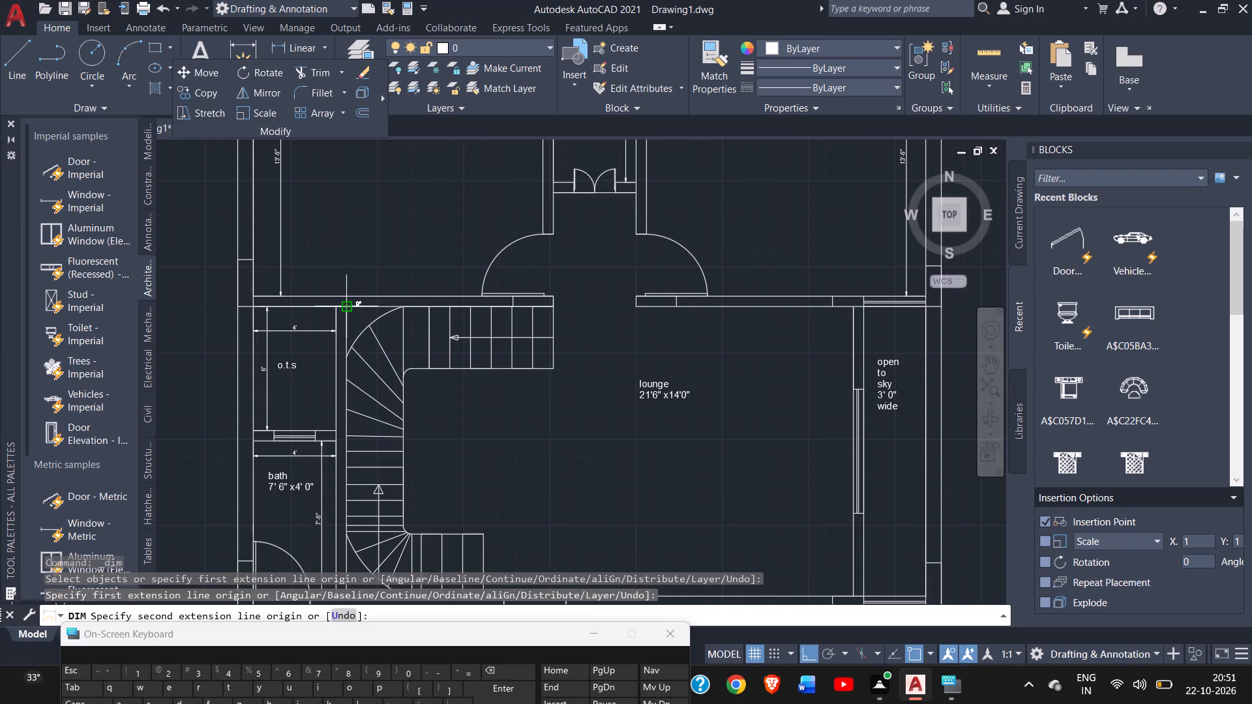
left_click(854, 307)
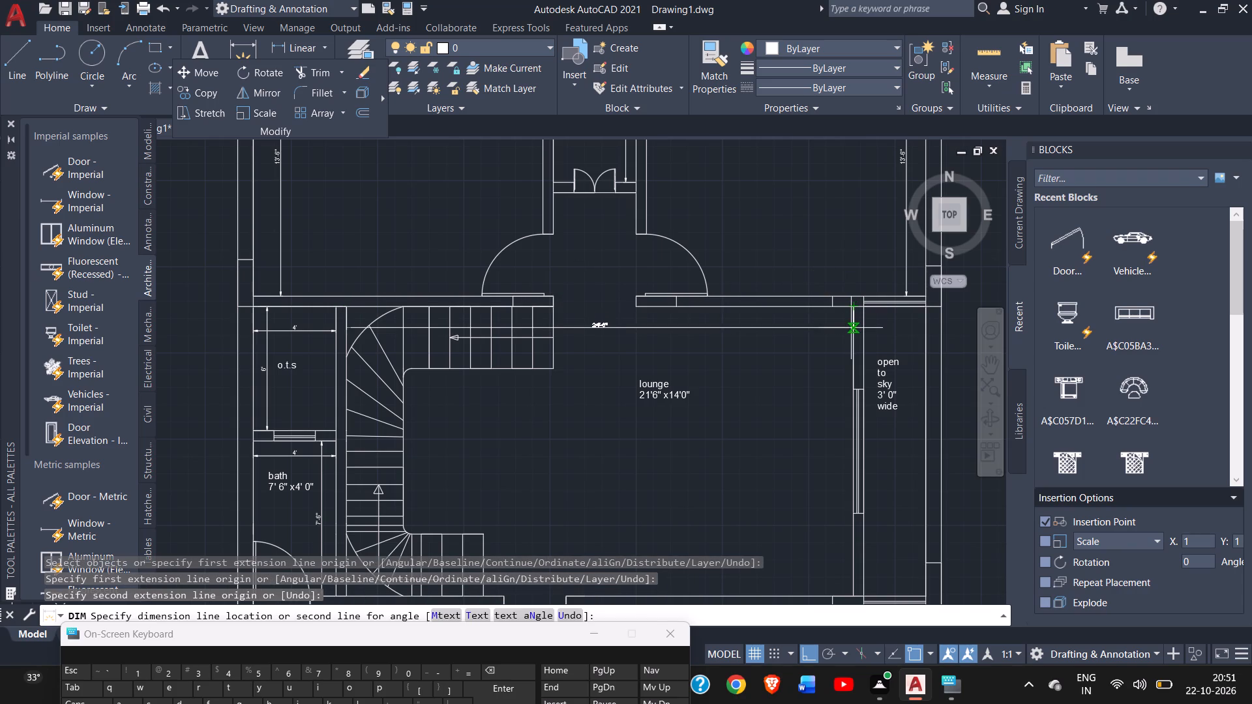
left_click(851, 328)
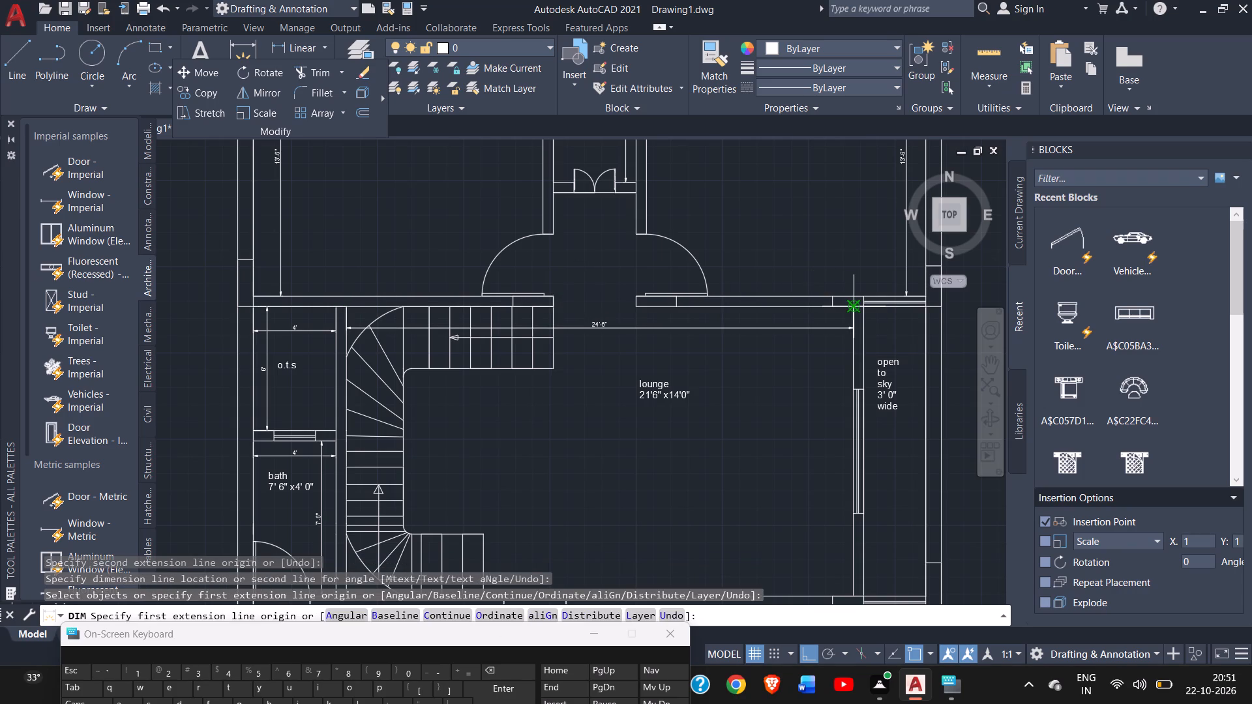
left_click(854, 310)
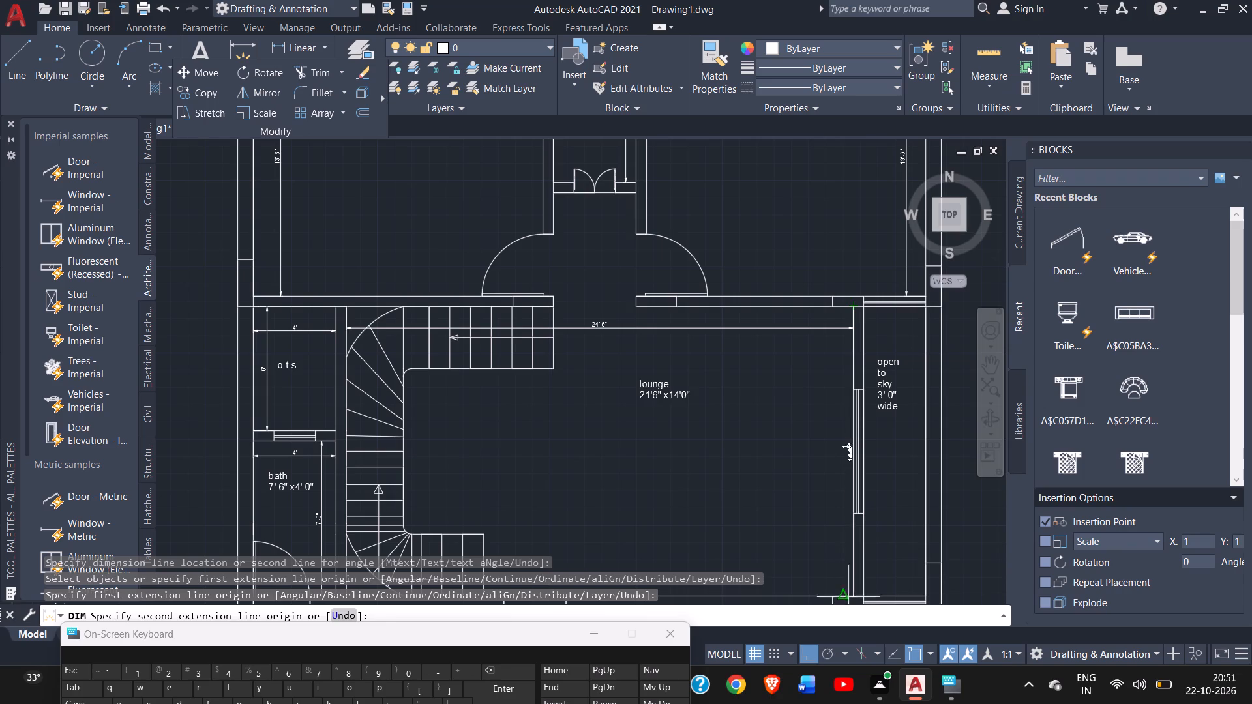
left_click(856, 597)
left_click(821, 583)
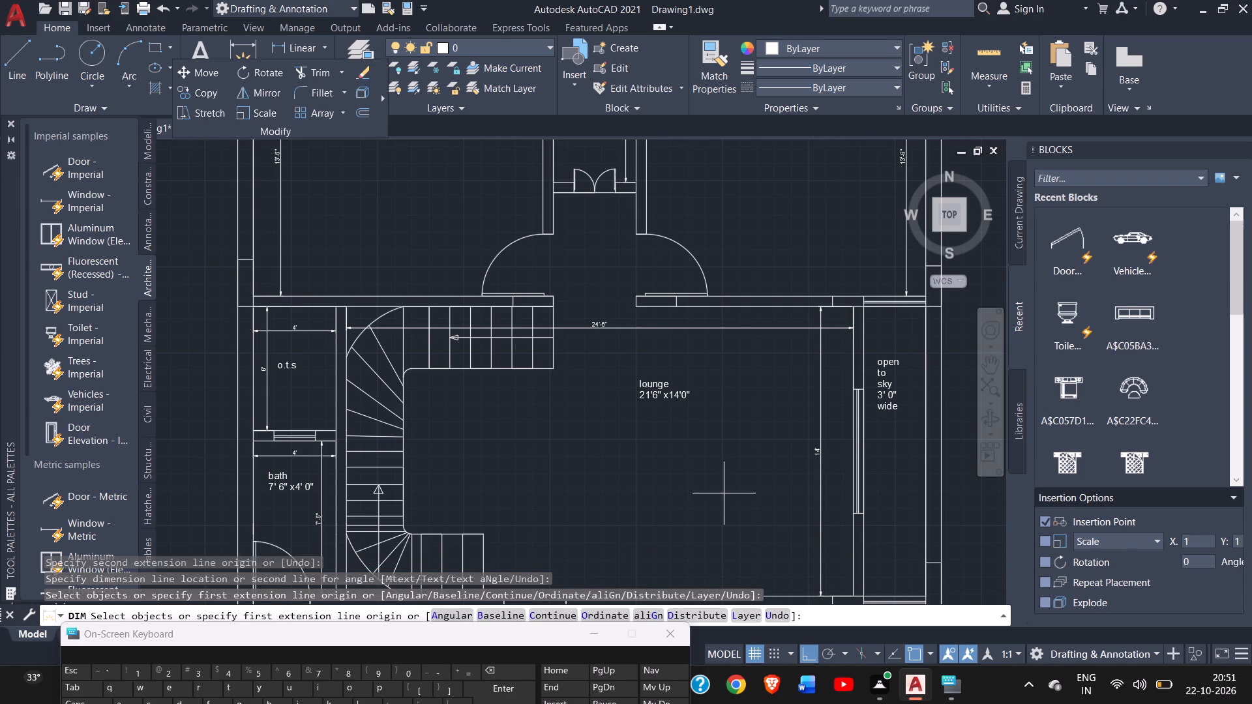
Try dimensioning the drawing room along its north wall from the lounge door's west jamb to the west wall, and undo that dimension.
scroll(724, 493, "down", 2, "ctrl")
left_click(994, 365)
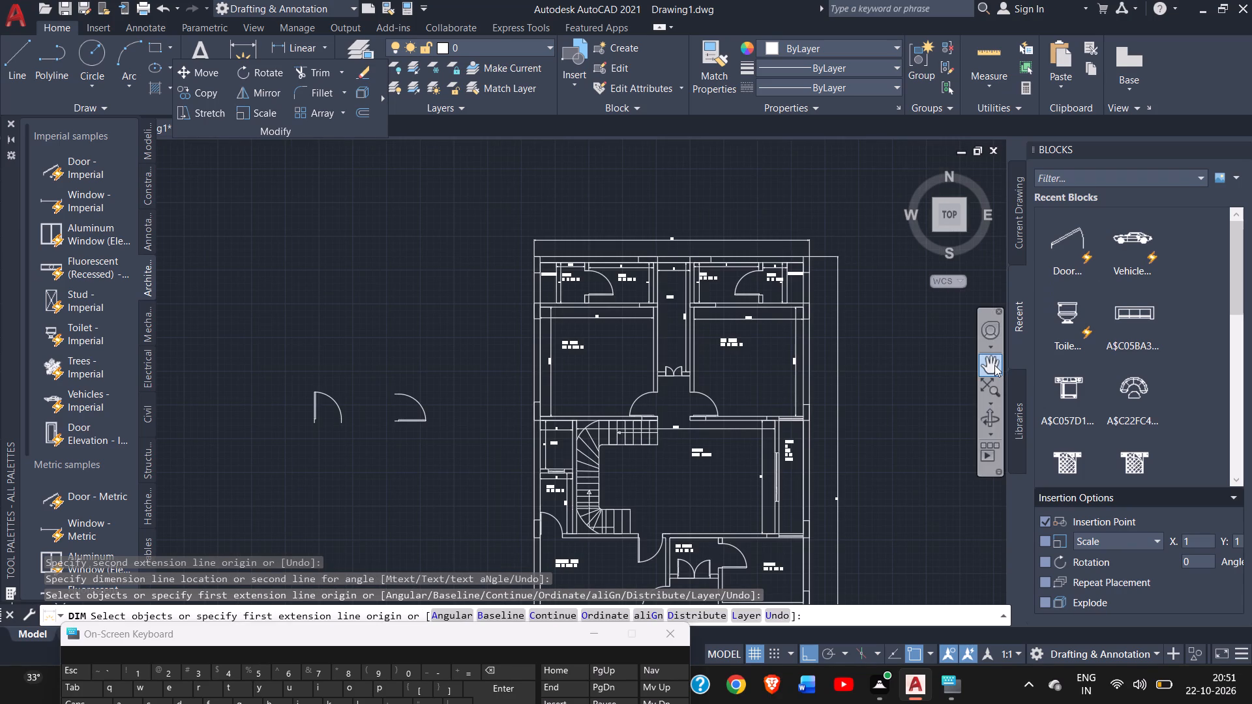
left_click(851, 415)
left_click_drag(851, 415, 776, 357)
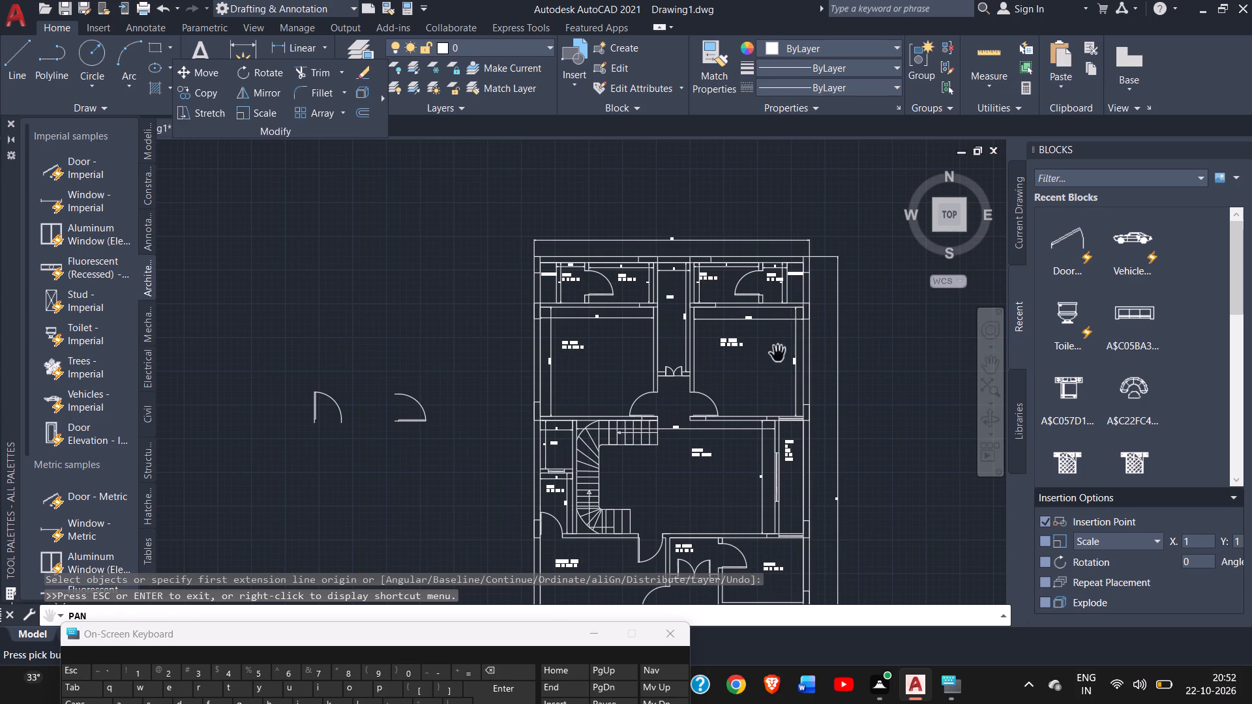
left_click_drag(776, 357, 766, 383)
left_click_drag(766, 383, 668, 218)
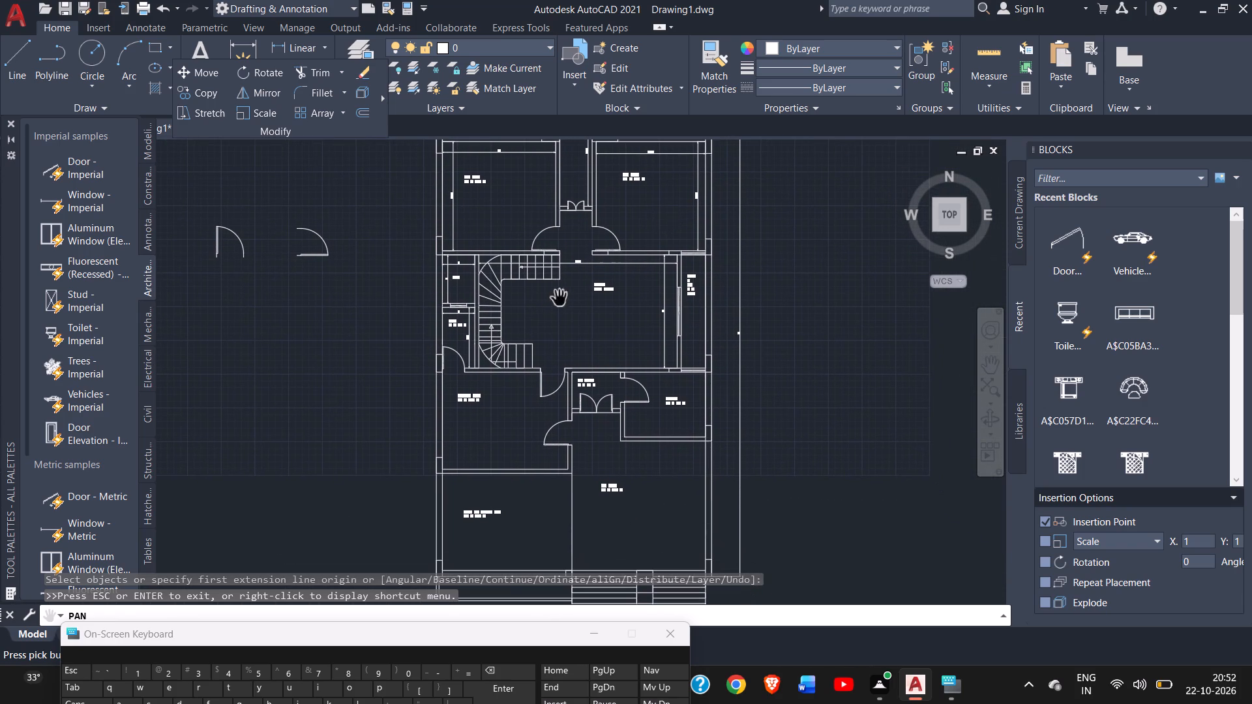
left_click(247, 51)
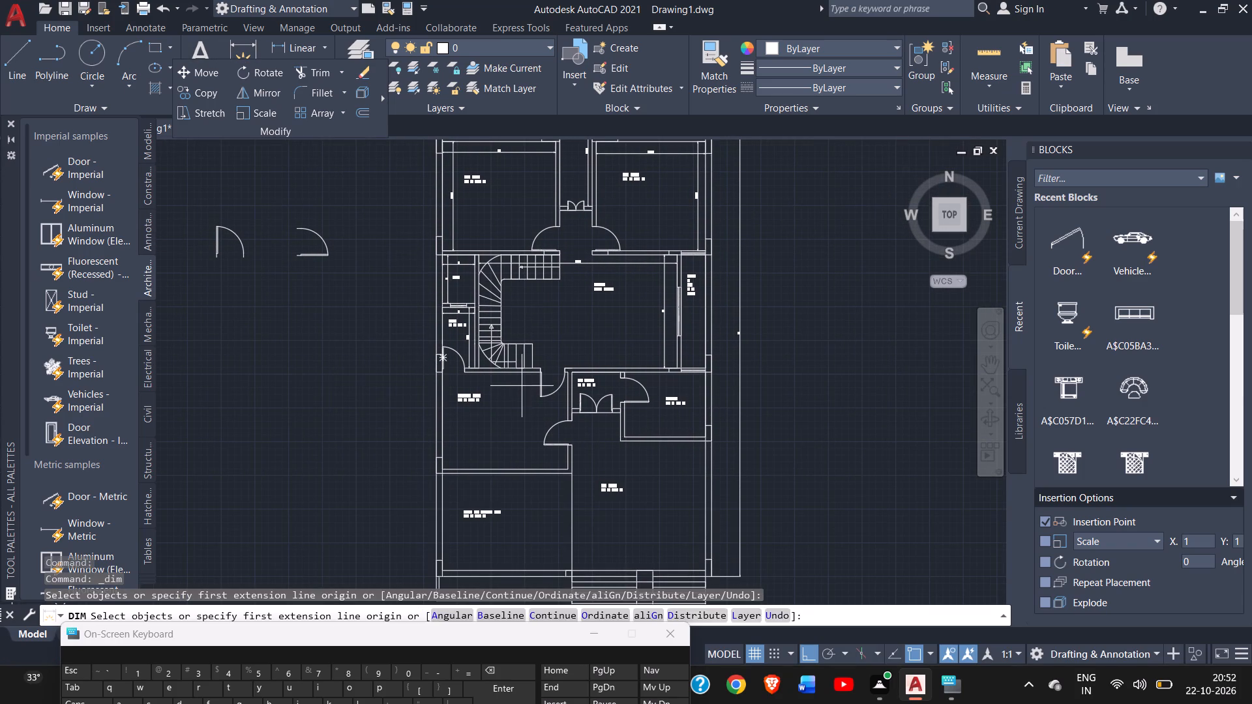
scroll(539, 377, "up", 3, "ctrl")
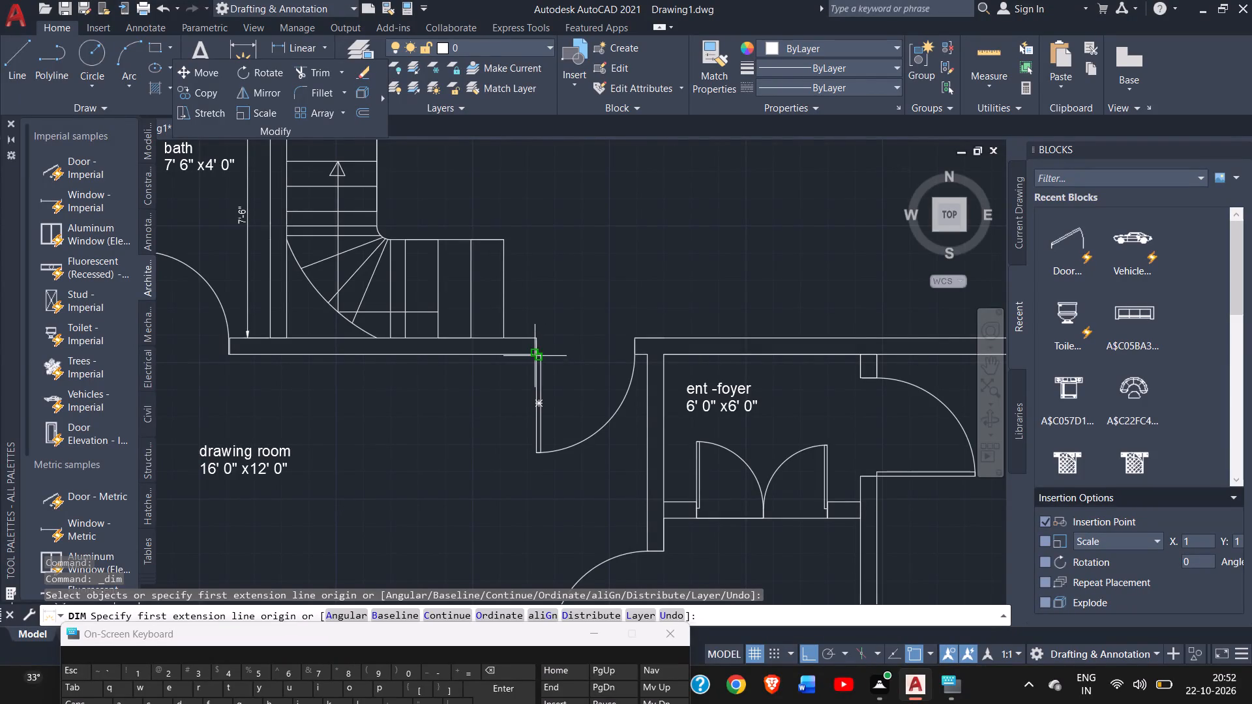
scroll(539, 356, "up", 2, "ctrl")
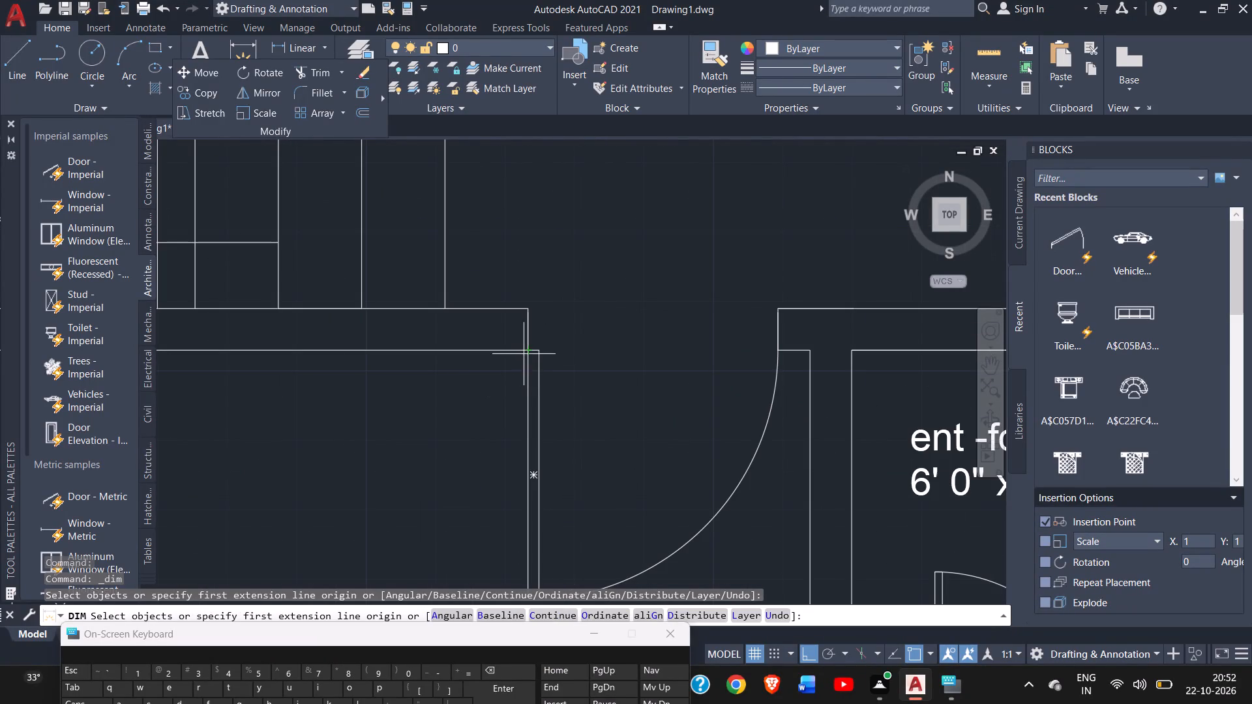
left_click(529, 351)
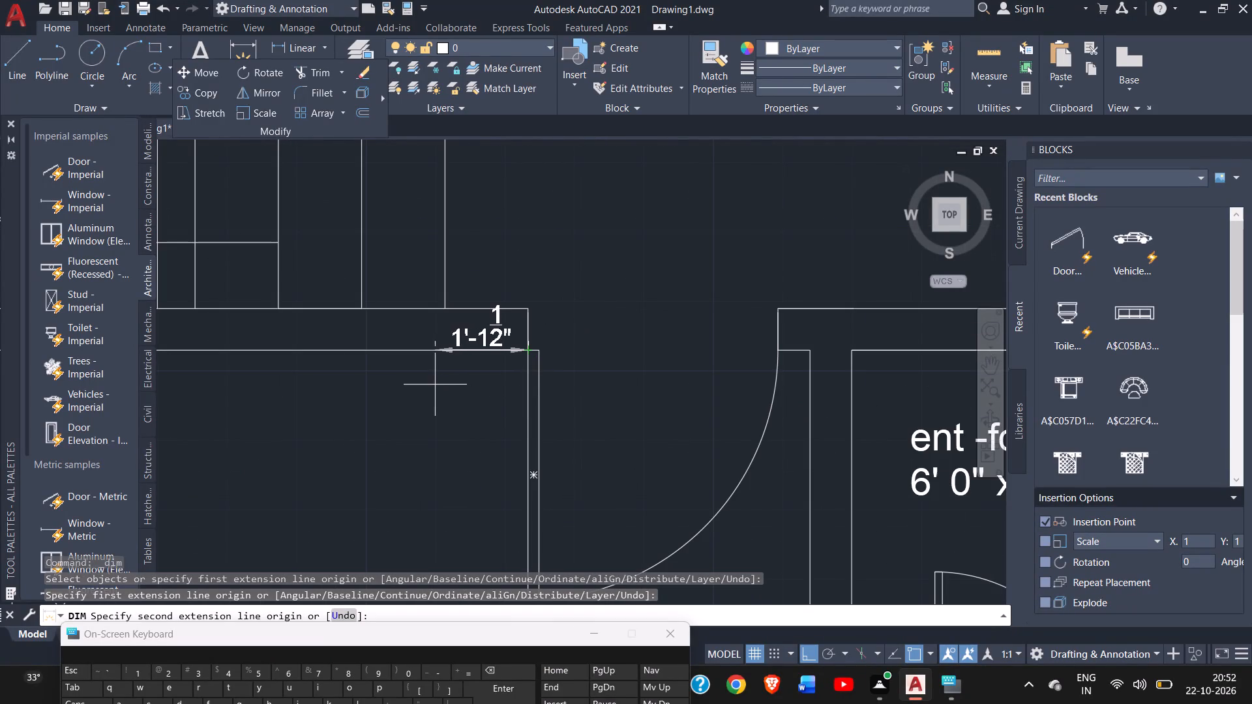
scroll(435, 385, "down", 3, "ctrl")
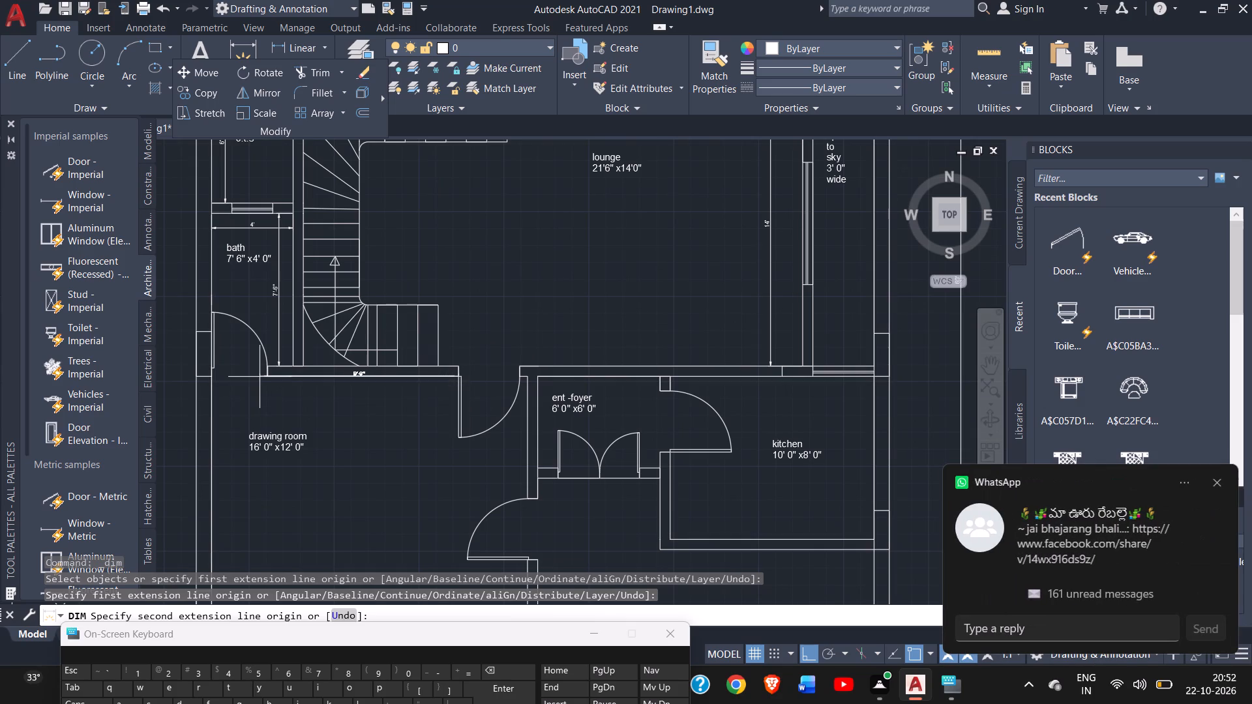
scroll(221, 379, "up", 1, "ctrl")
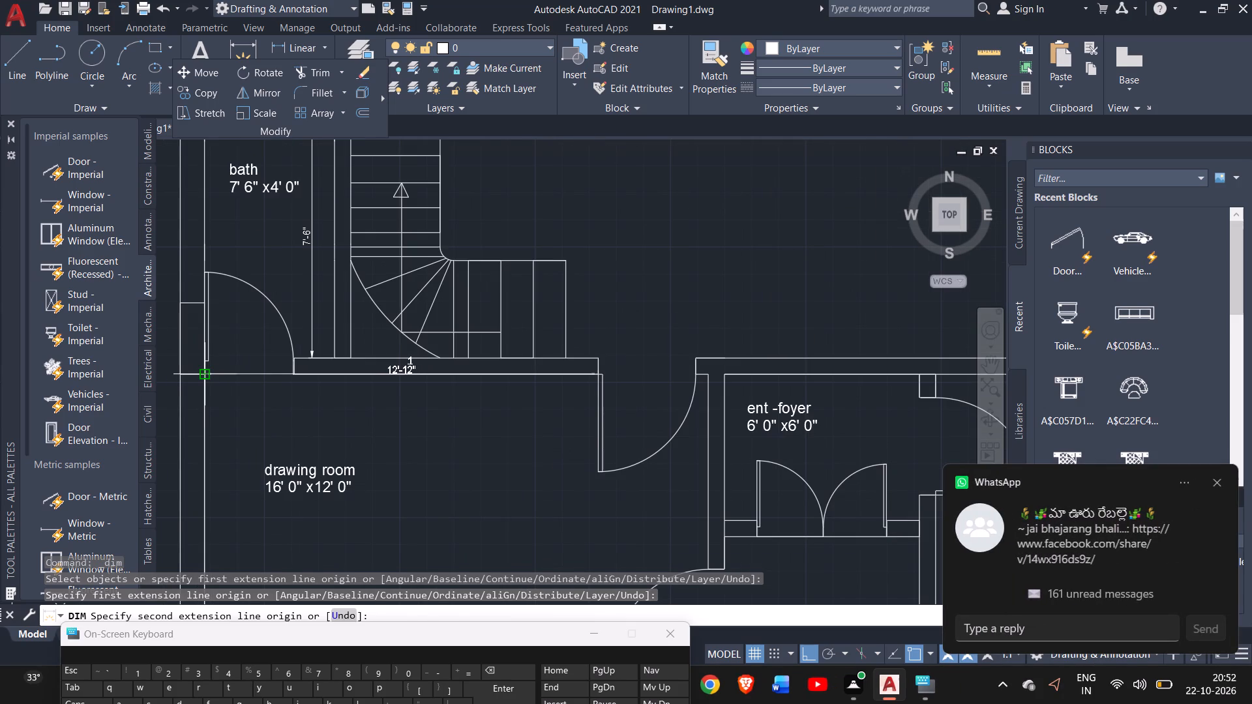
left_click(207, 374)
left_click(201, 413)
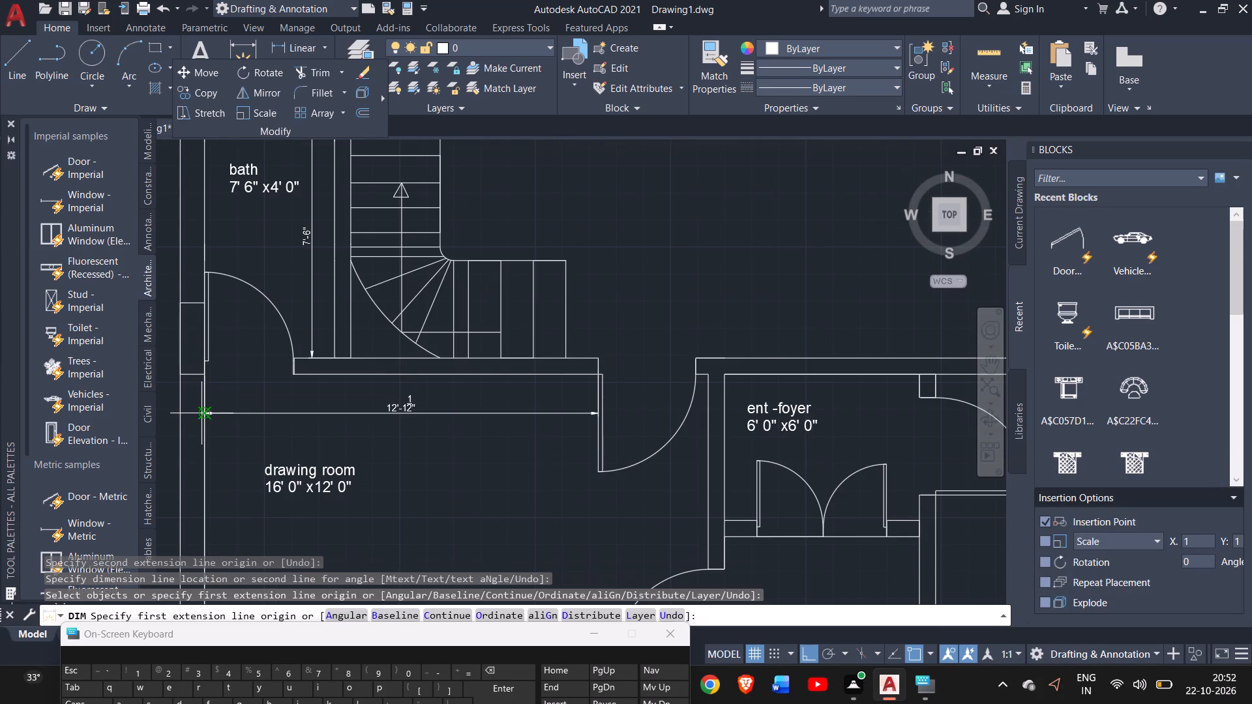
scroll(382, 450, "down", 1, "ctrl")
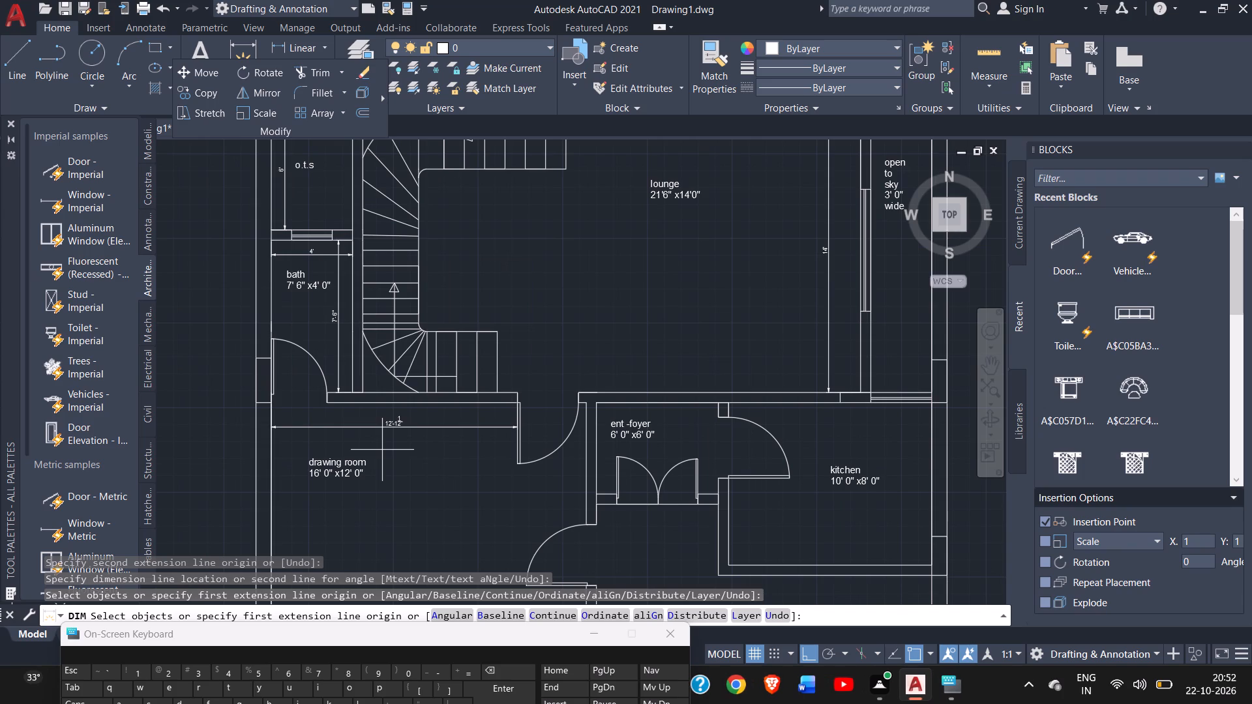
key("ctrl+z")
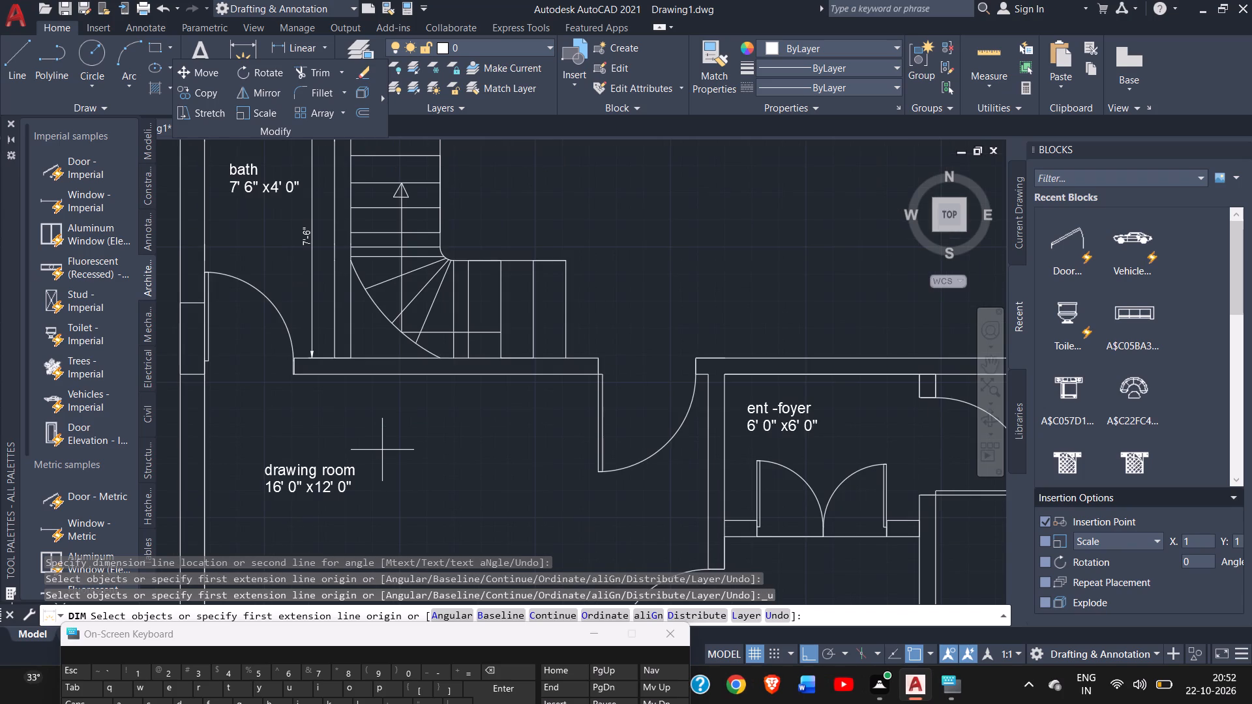
Dimension the drawing room's full width along its north wall, from the foyer-side wall to the west wall, placing the dimension inside the room.
scroll(382, 450, "down", 2, "ctrl")
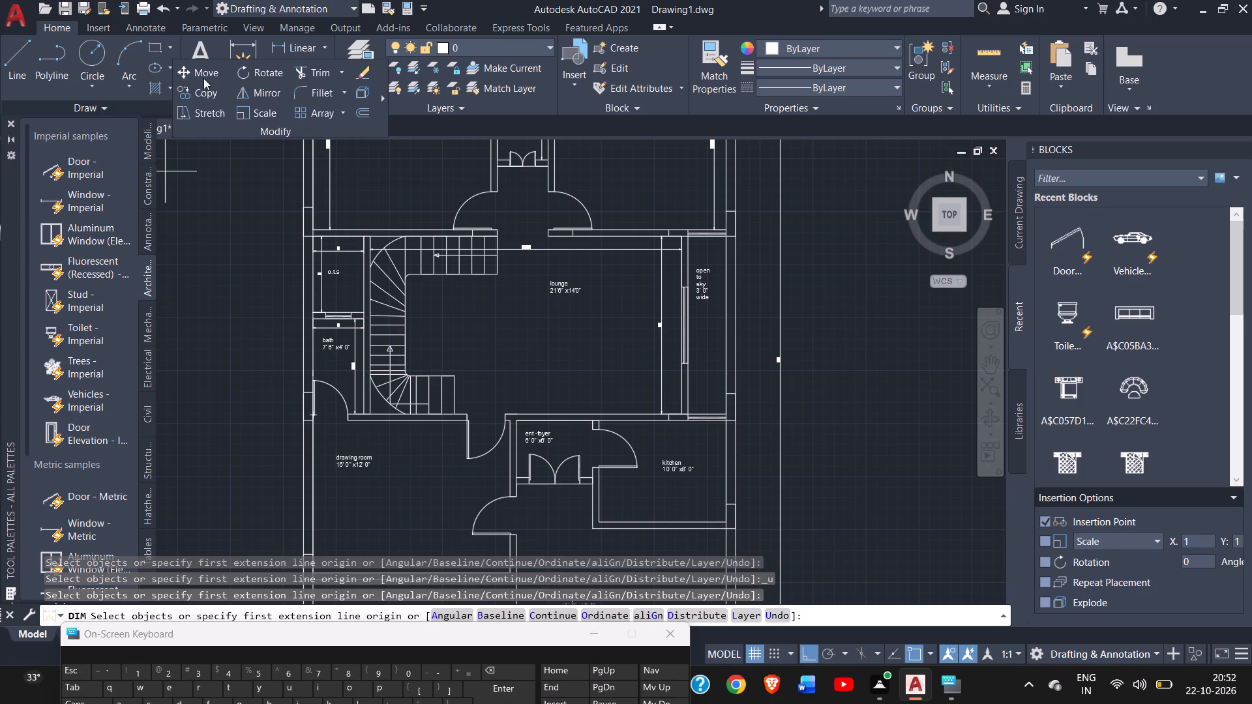
left_click(234, 54)
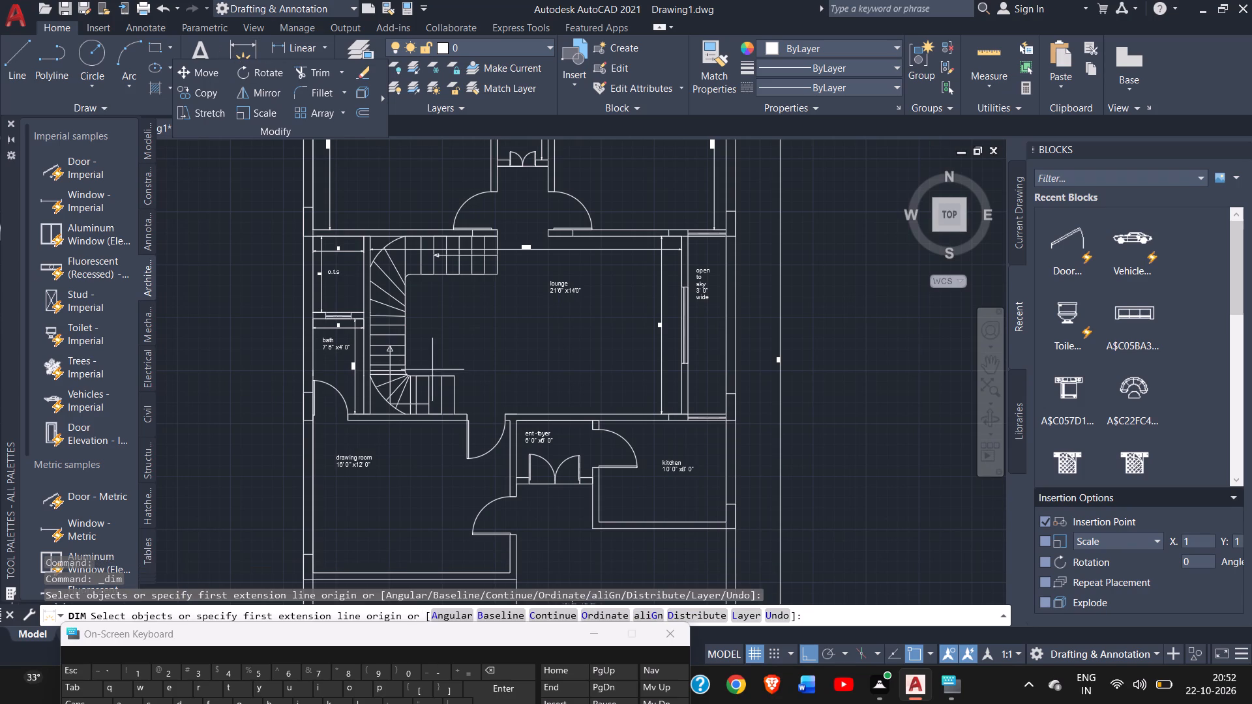
scroll(511, 423, "up", 2, "ctrl")
left_click(504, 422)
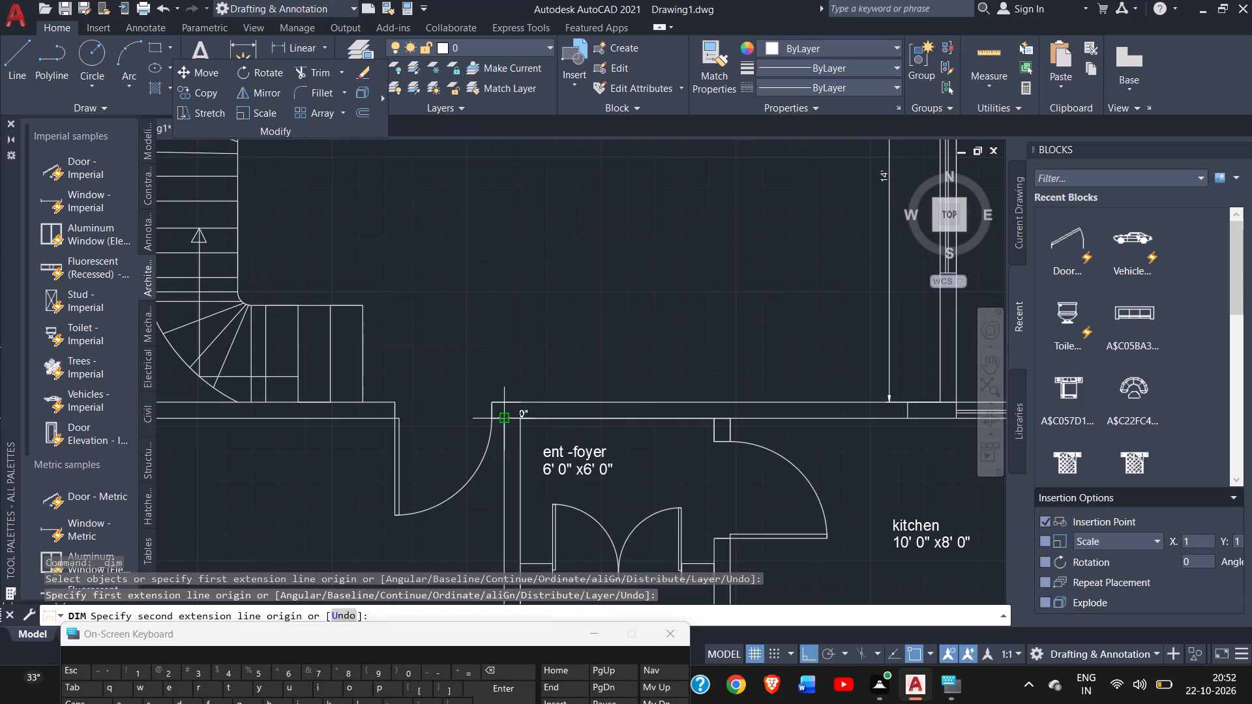
scroll(295, 457, "down", 3, "ctrl")
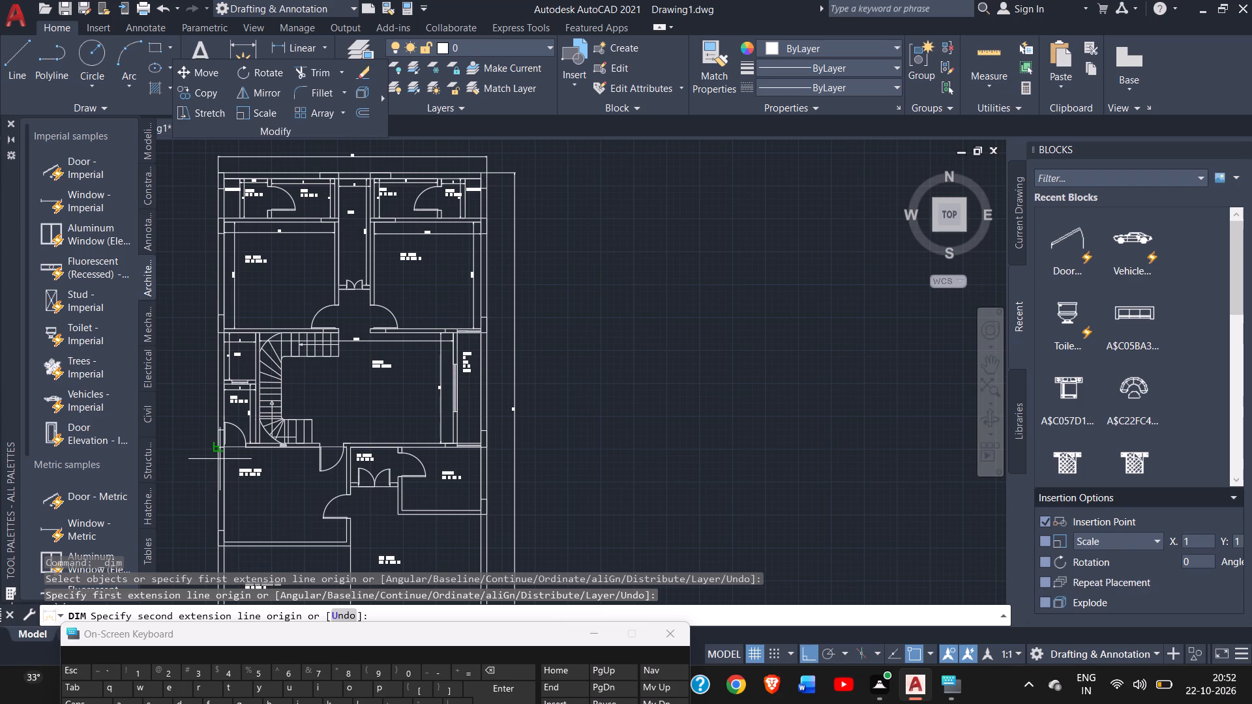
scroll(220, 459, "up", 4, "ctrl")
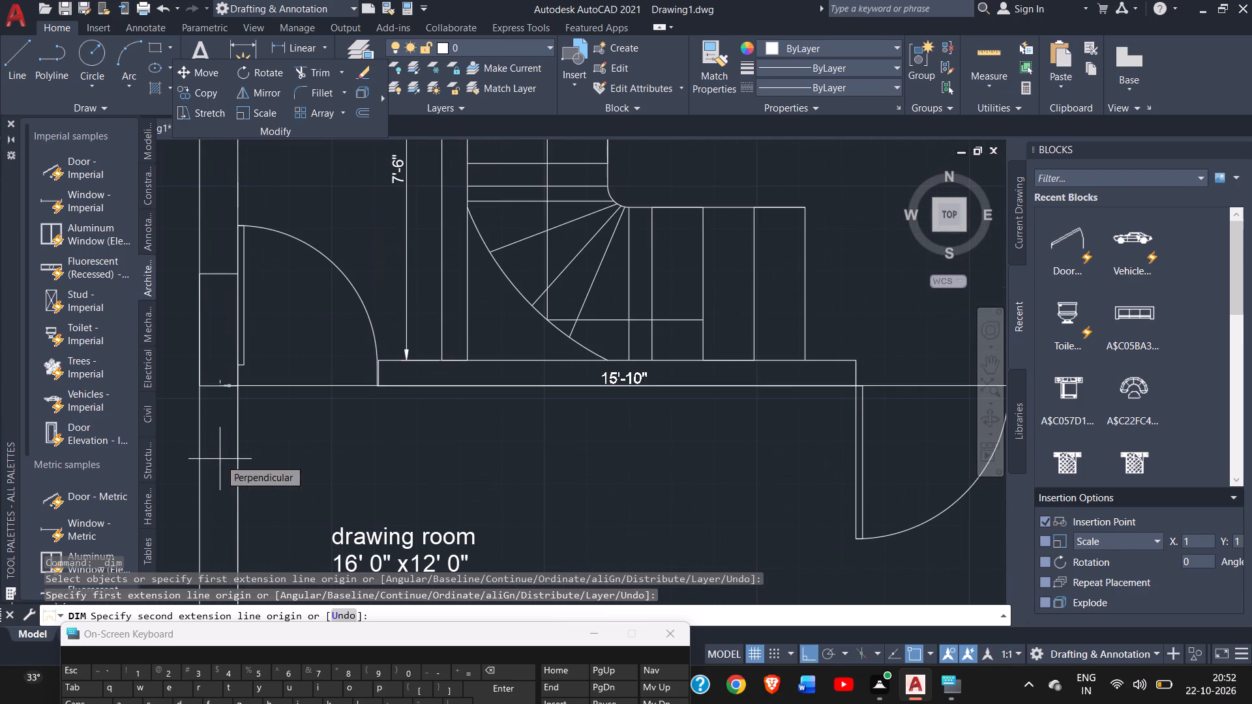
left_click(236, 387)
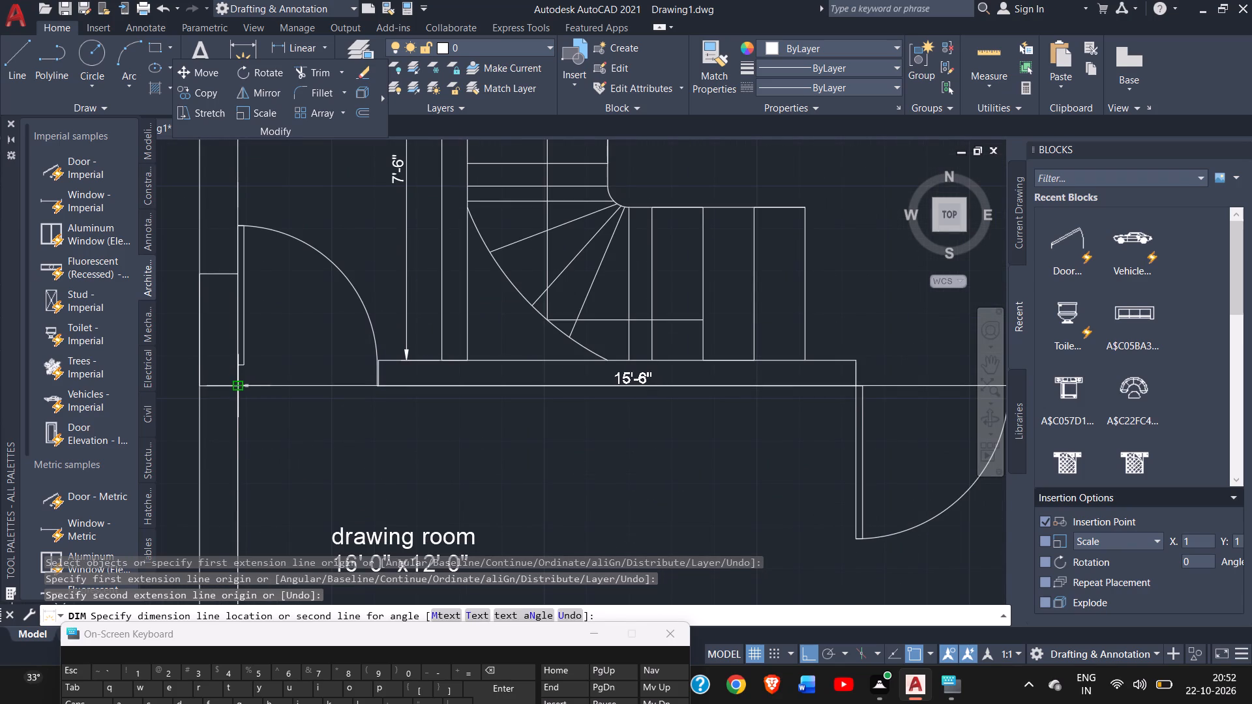
left_click(239, 448)
Dimension the drawing room's depth along its east wall, from the north wall to the south wall, placing the dimension inside the room.
scroll(475, 445, "down", 2, "ctrl")
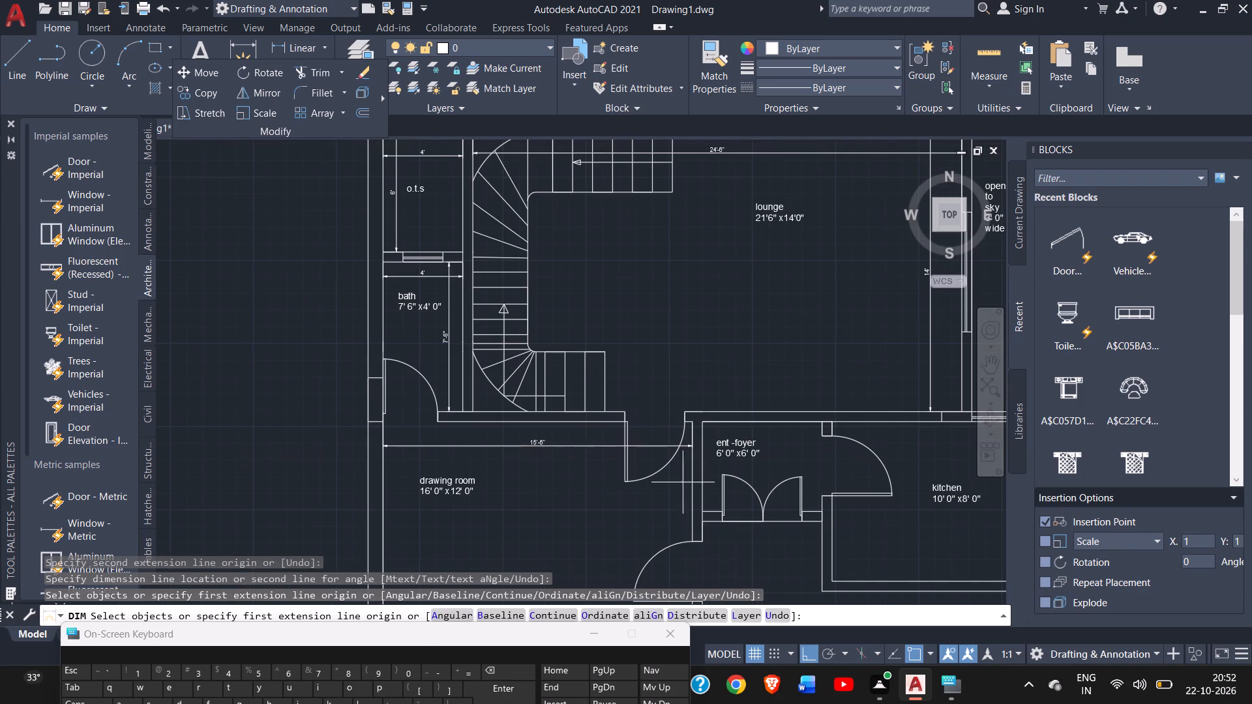
left_click(999, 364)
left_click_drag(859, 368, 801, 259)
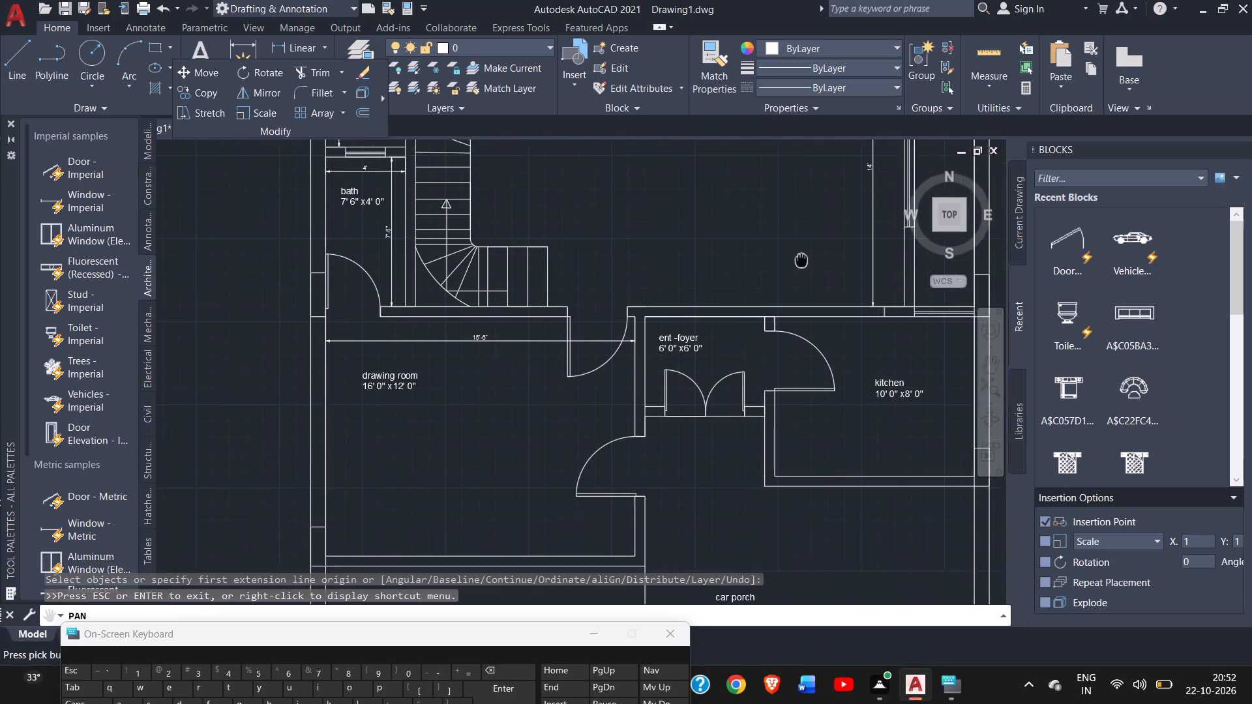
left_click_drag(801, 259, 794, 246)
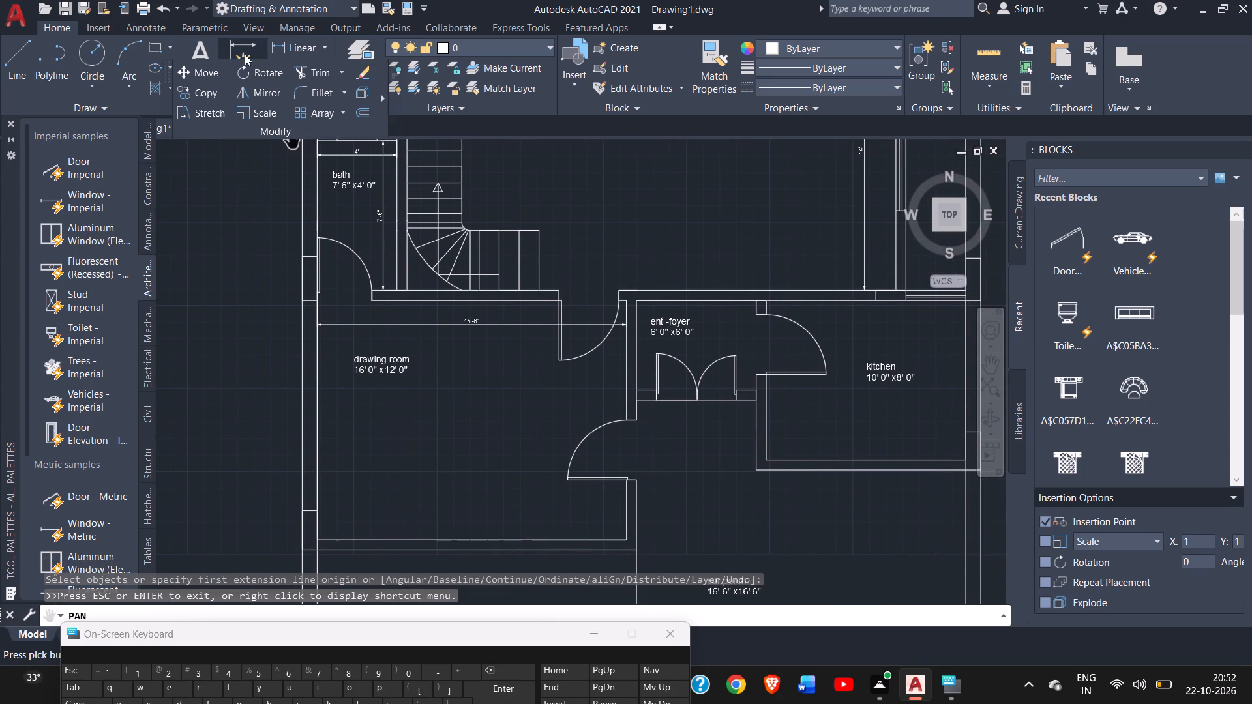
left_click(245, 54)
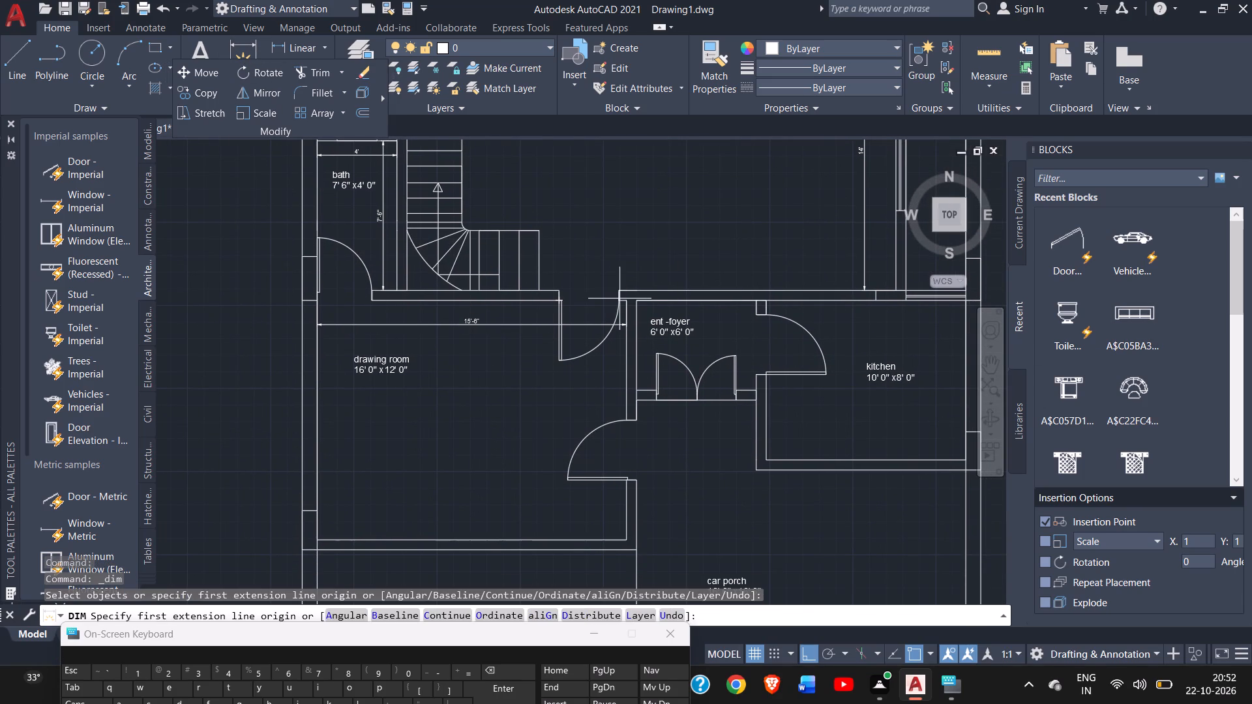
left_click(627, 301)
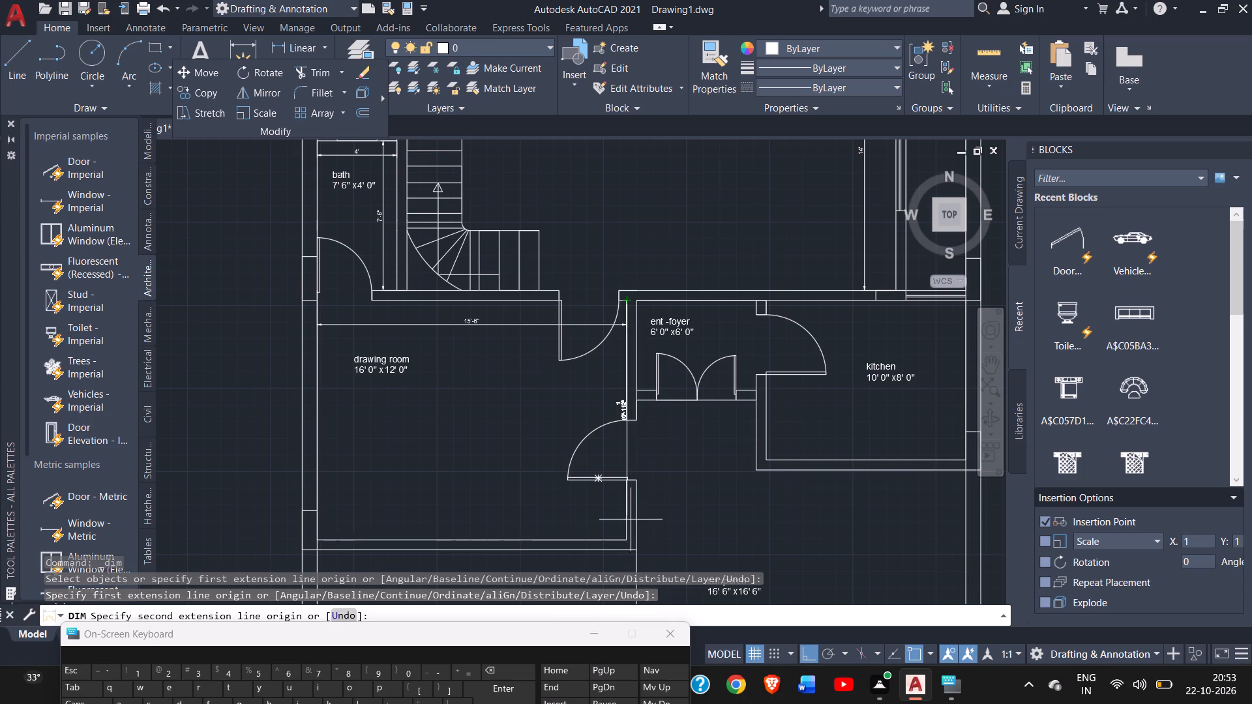
left_click_drag(628, 536, 543, 510)
left_click(543, 510)
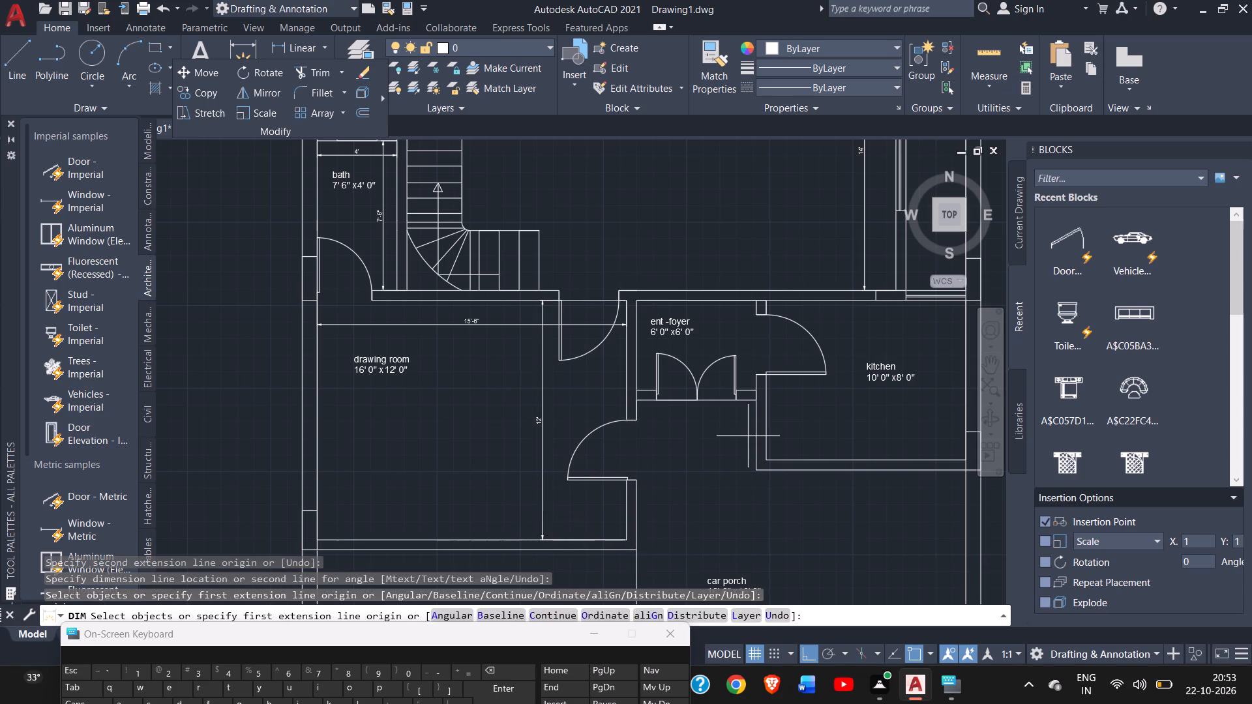
Dimension the kitchen's width along its north wall and its depth along its east wall, placing both dimensions inside the room.
left_click(767, 302)
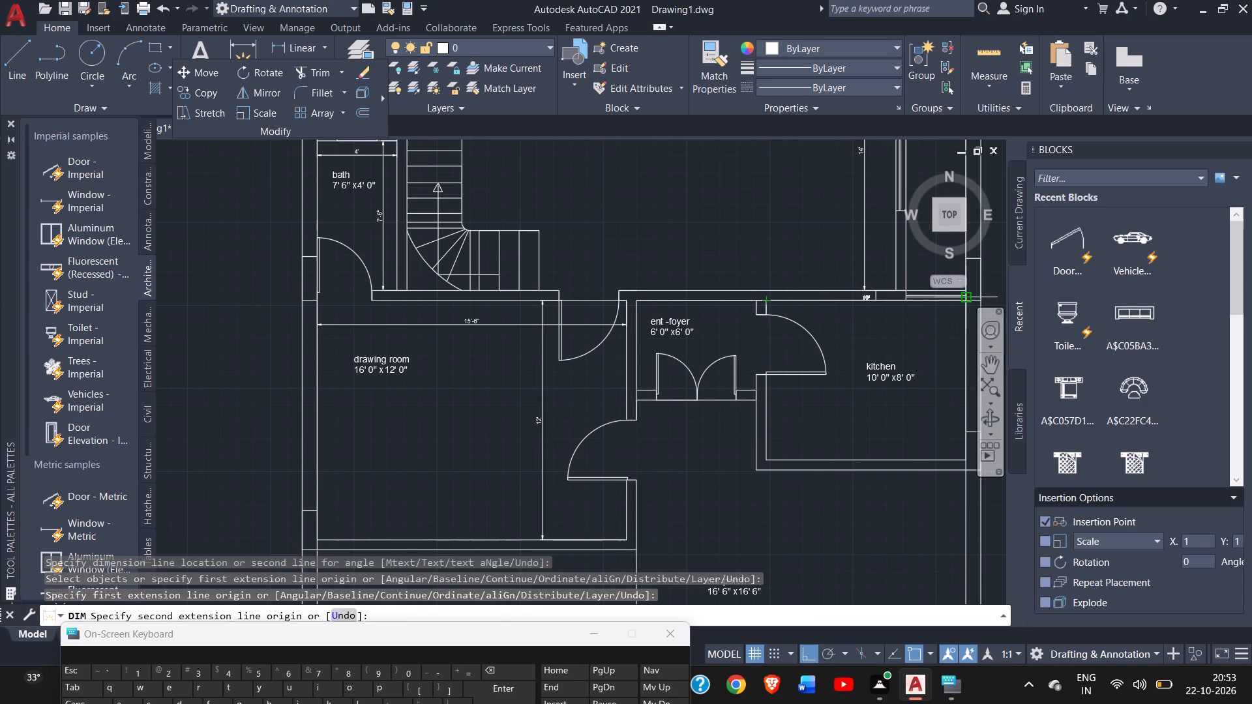
left_click_drag(966, 302, 966, 306)
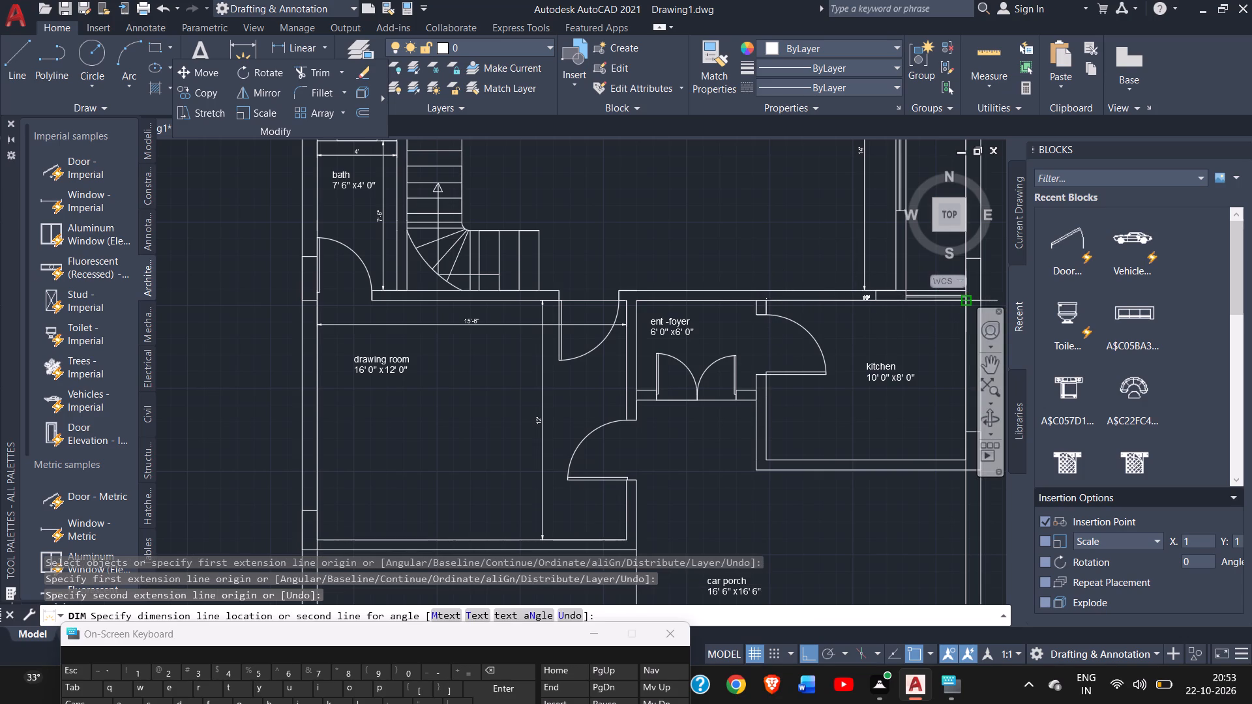
left_click_drag(966, 306, 955, 322)
left_click(955, 322)
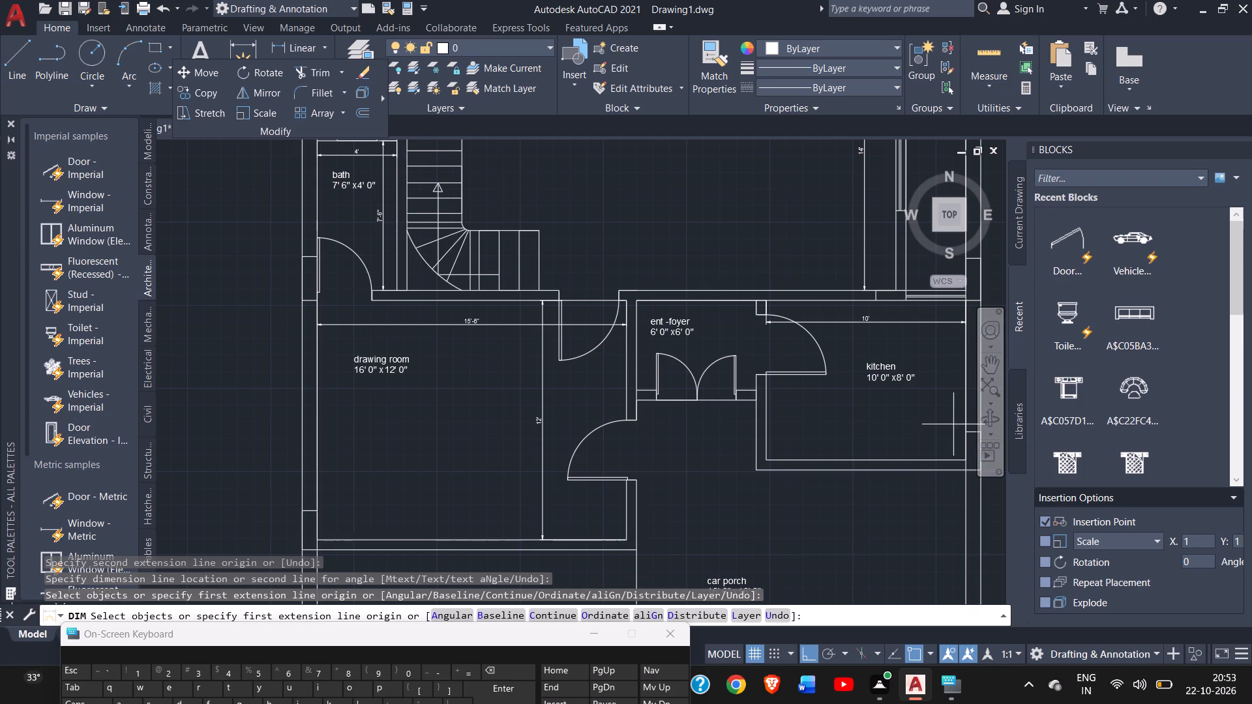
left_click_drag(964, 460, 966, 305)
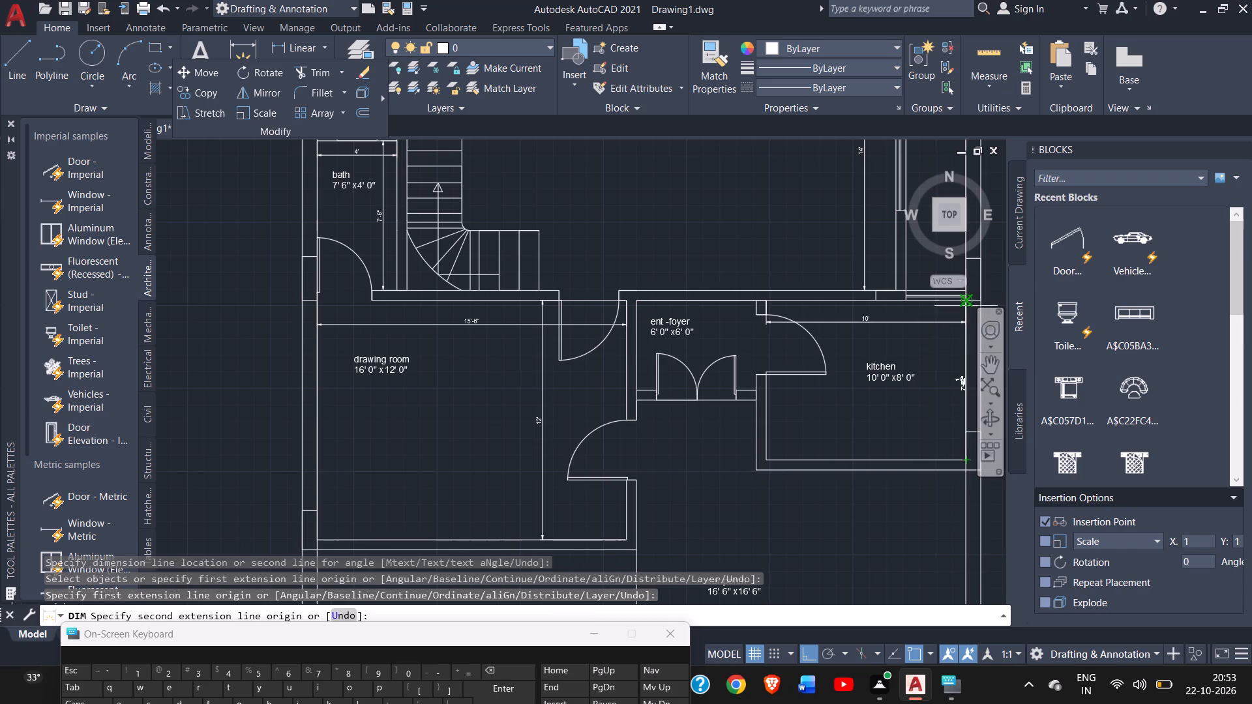
left_click_drag(966, 305, 966, 302)
left_click(966, 302)
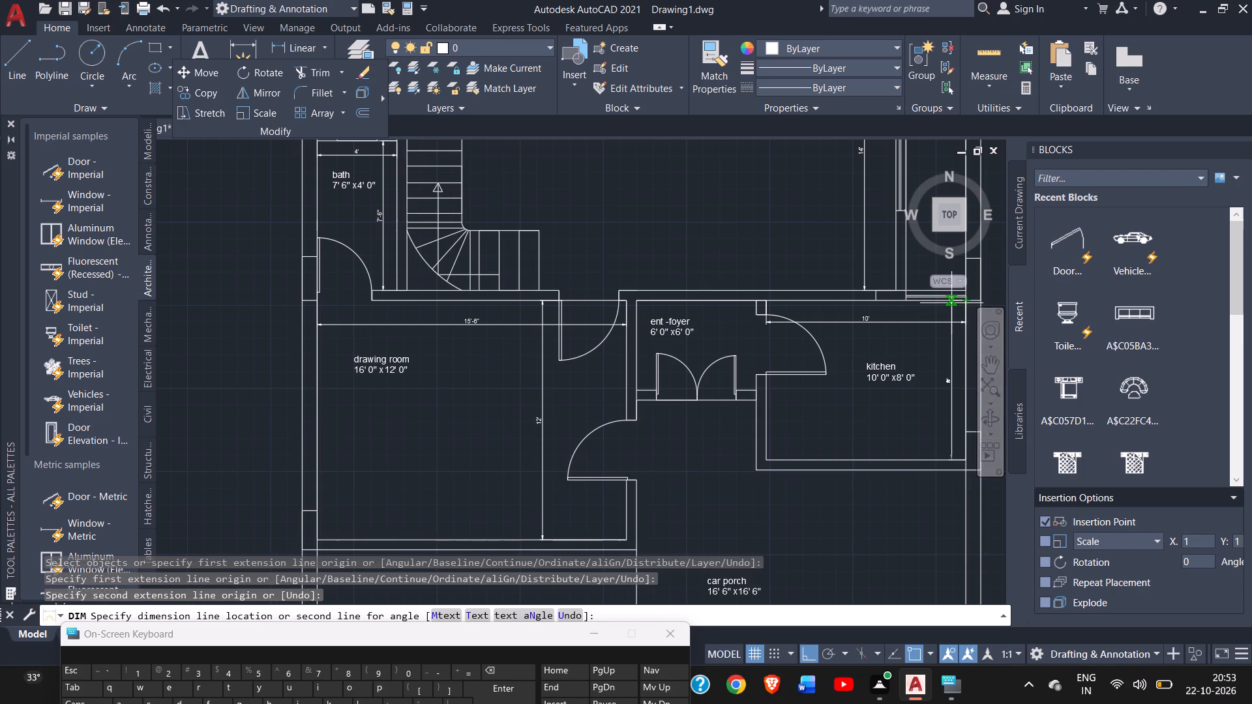
left_click(951, 303)
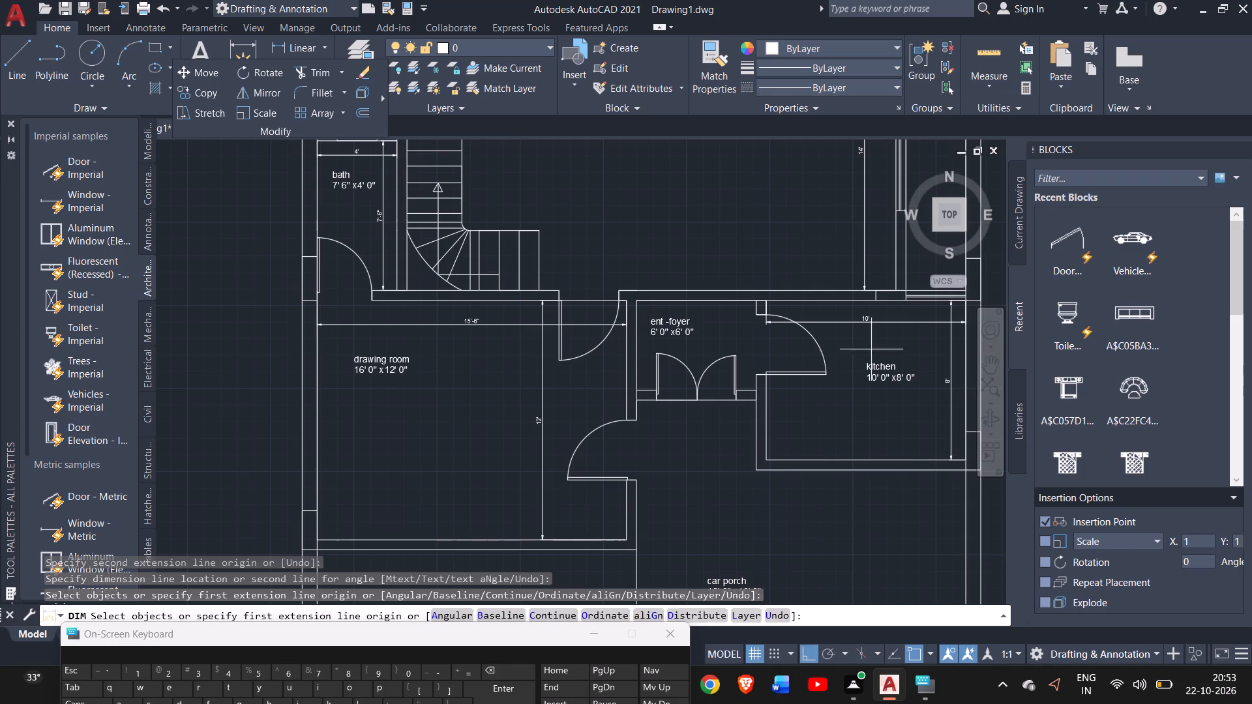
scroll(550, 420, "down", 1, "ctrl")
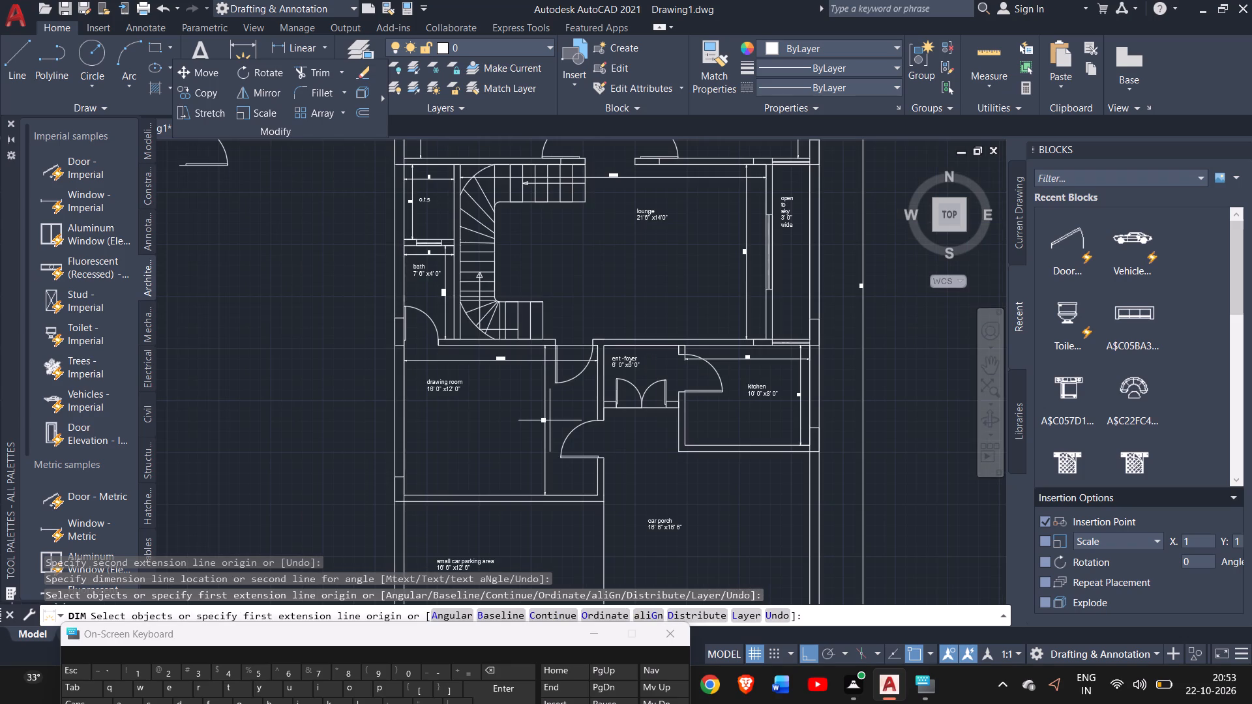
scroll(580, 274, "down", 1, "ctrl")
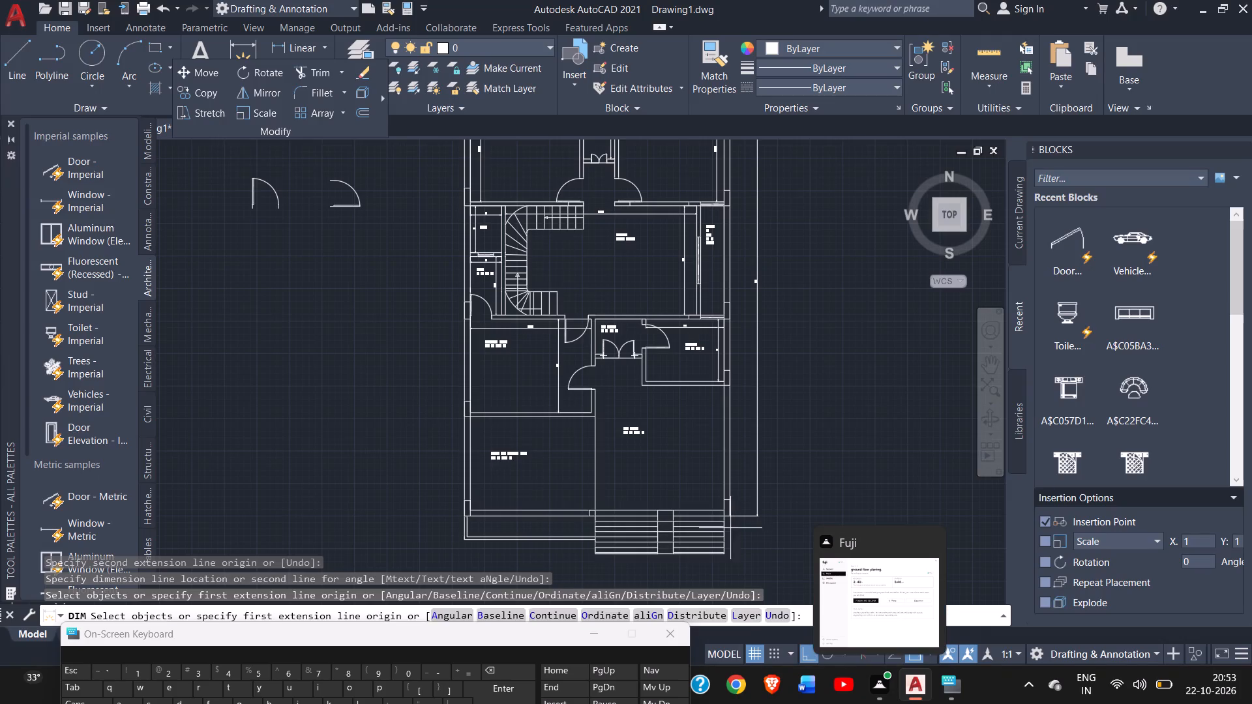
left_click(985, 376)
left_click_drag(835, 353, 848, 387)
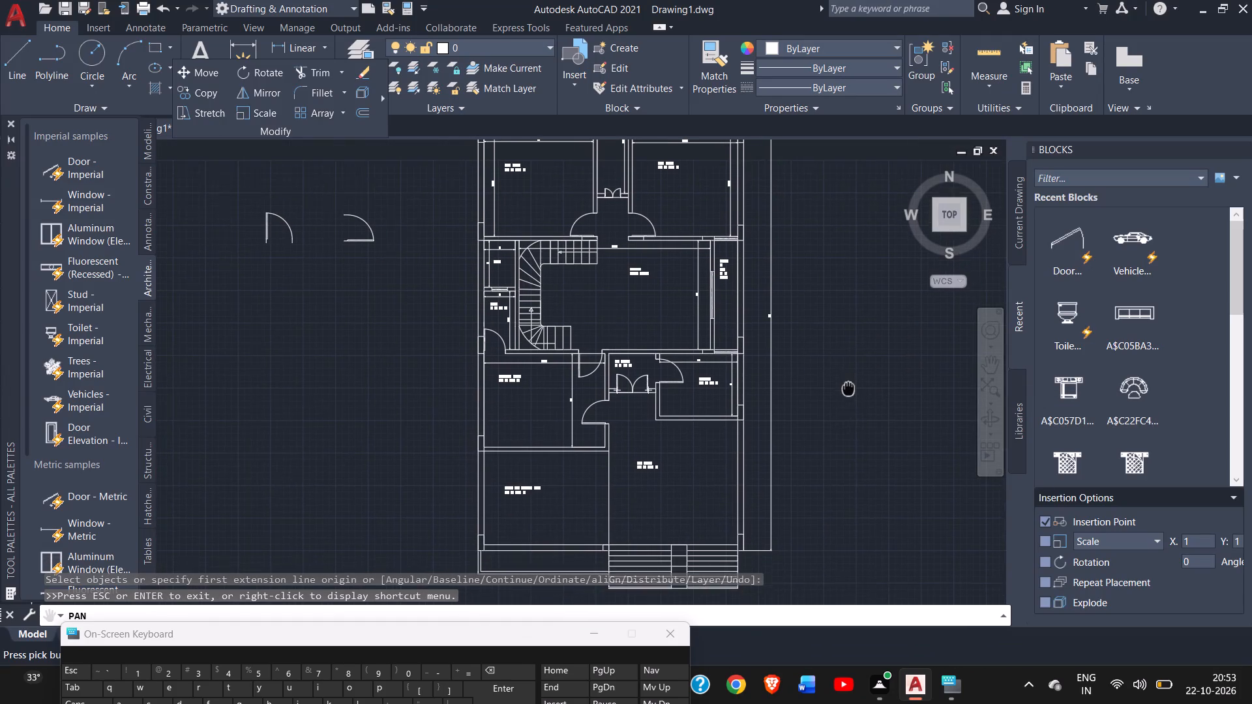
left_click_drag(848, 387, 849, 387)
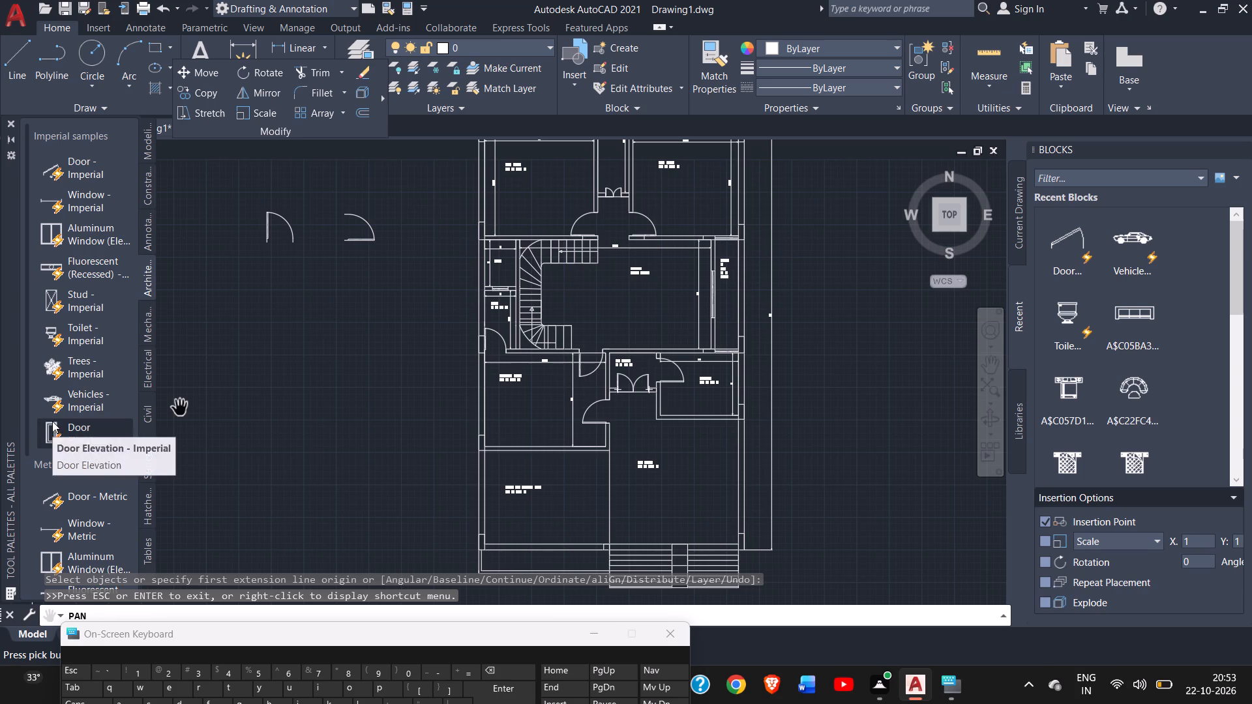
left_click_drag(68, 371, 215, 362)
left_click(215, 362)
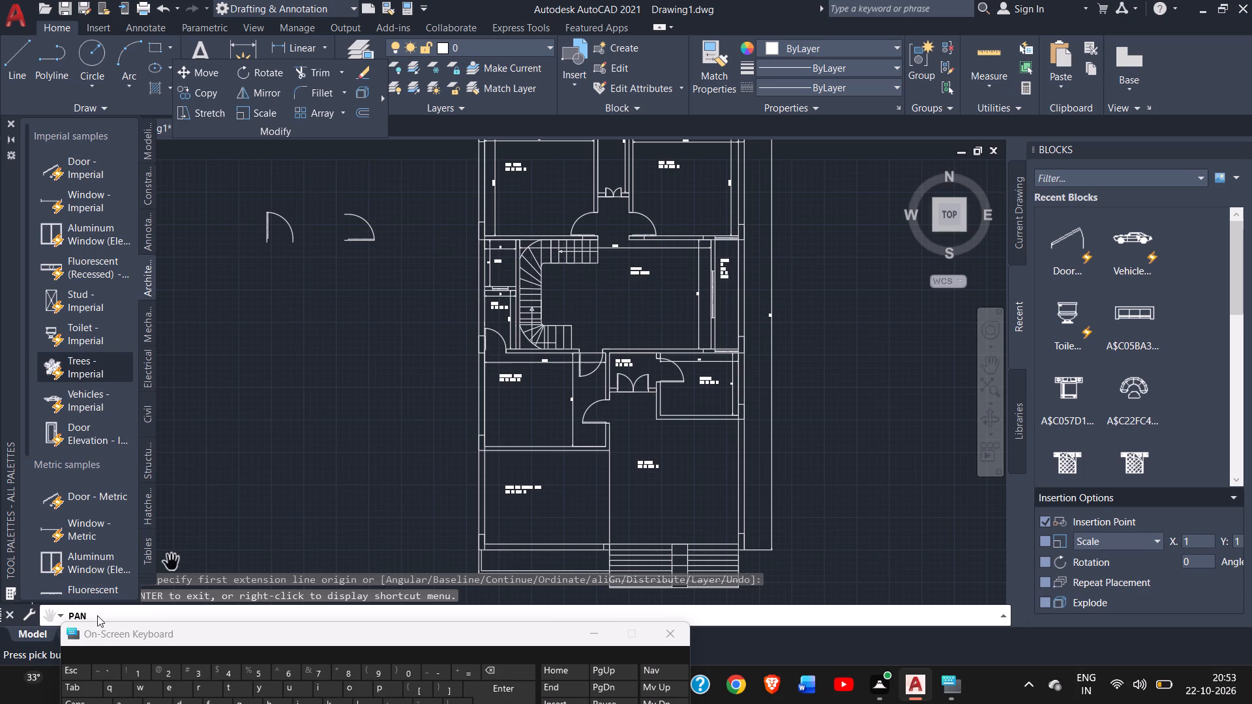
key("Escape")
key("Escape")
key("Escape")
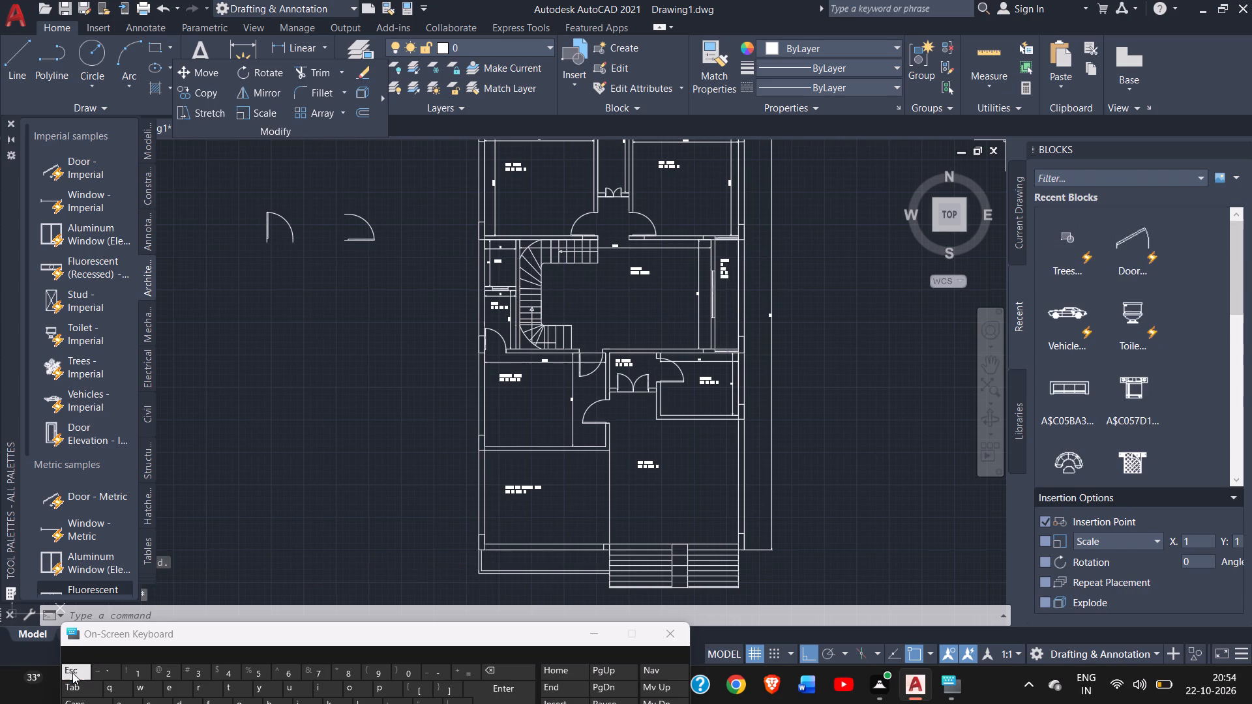
Insert the Trees - Imperial block in the empty area west of the house plan.
left_click(71, 375)
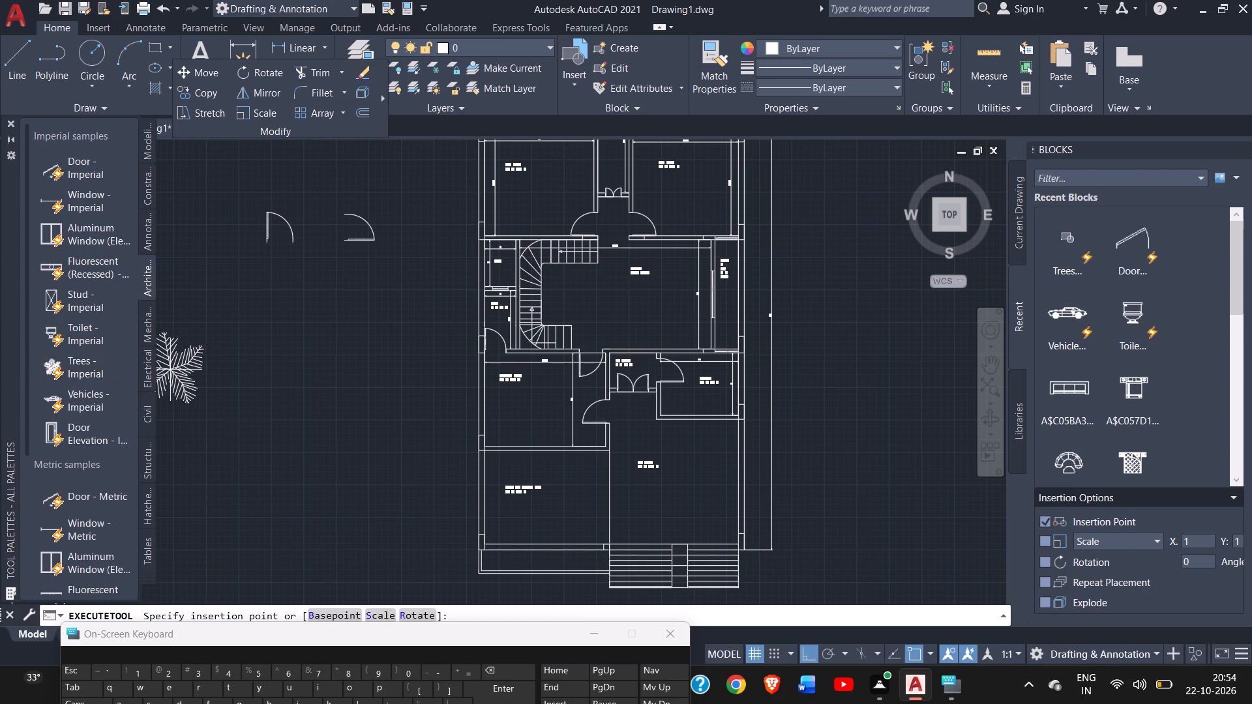
left_click(244, 367)
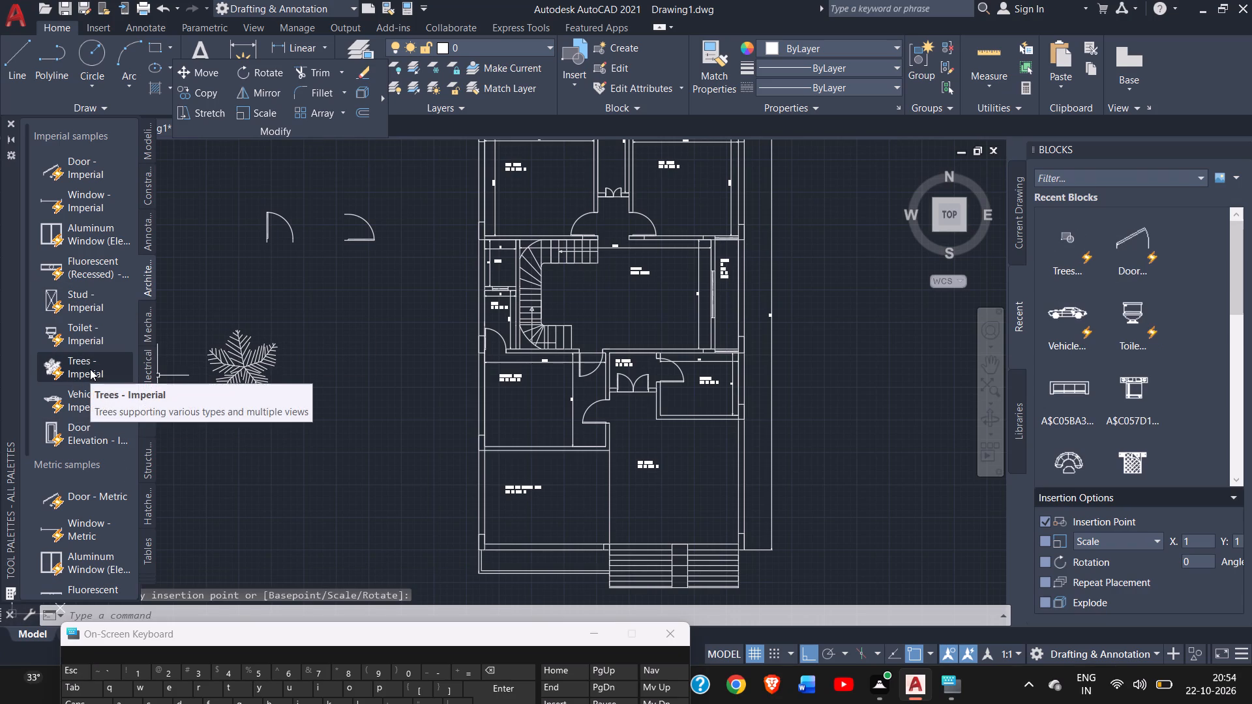
Scale the inserted tree down freehand to roughly a third of its size, using a base point near its southwest edge.
left_click(254, 361)
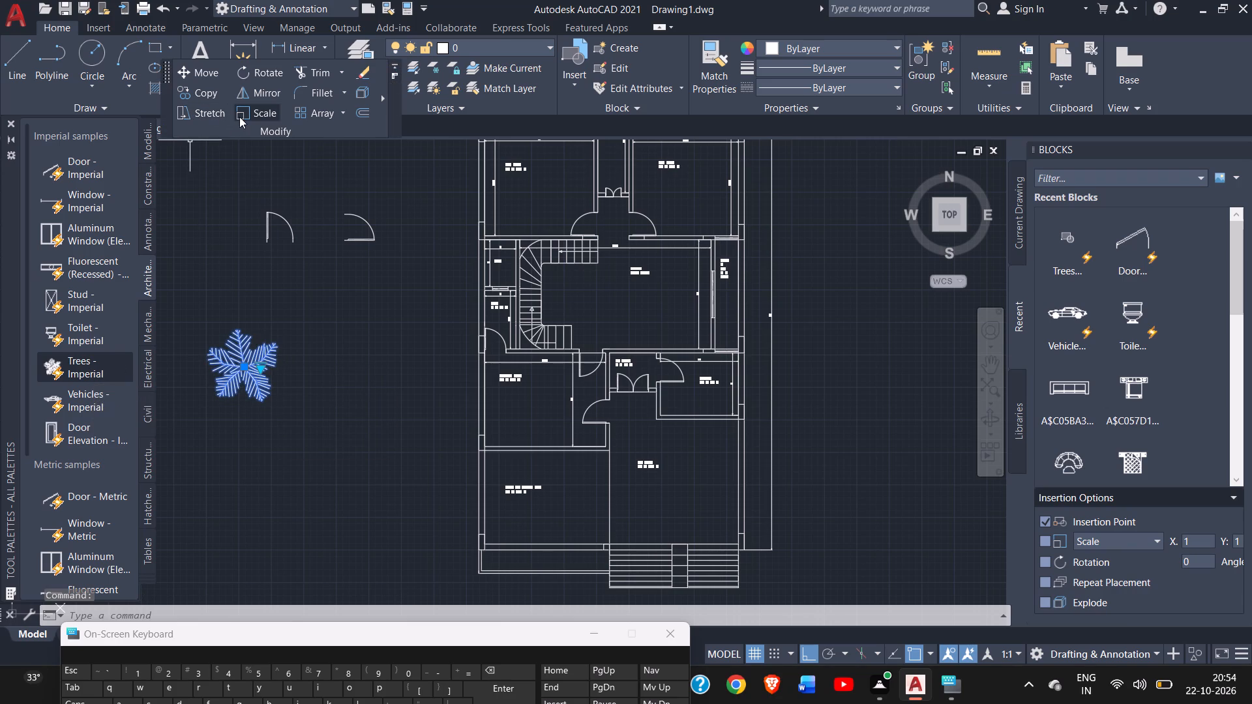
left_click(239, 117)
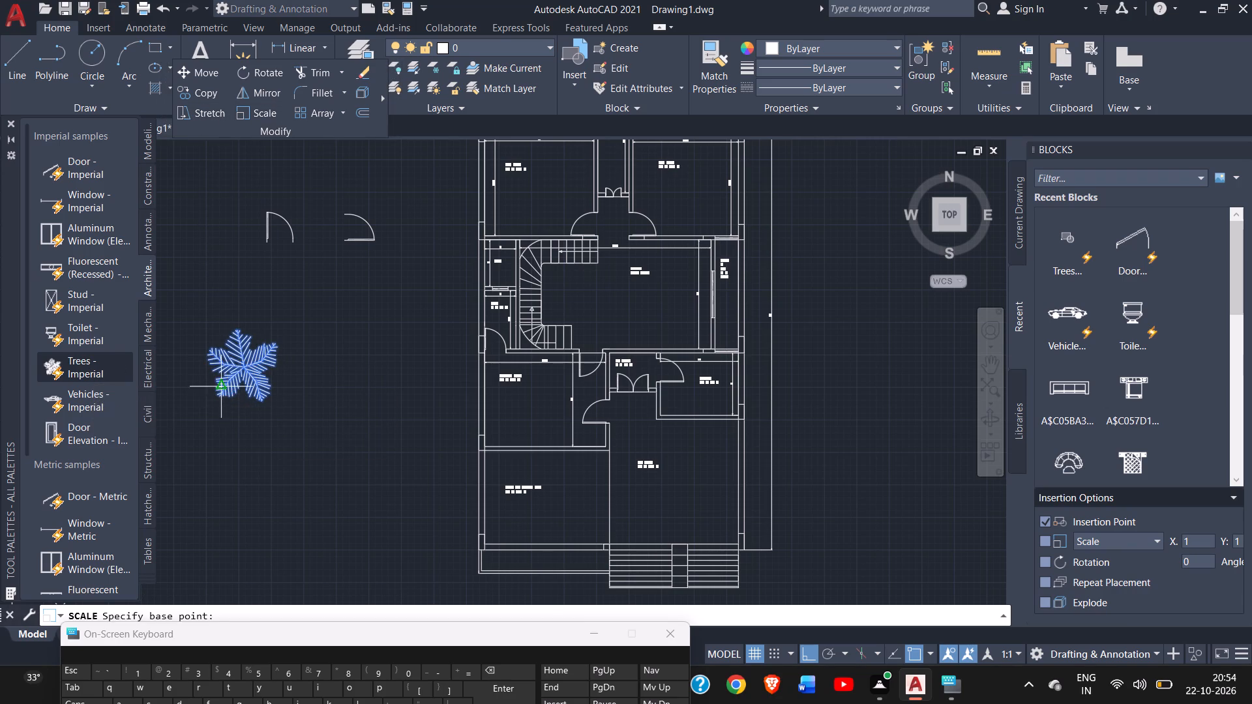
left_click_drag(221, 379, 245, 368)
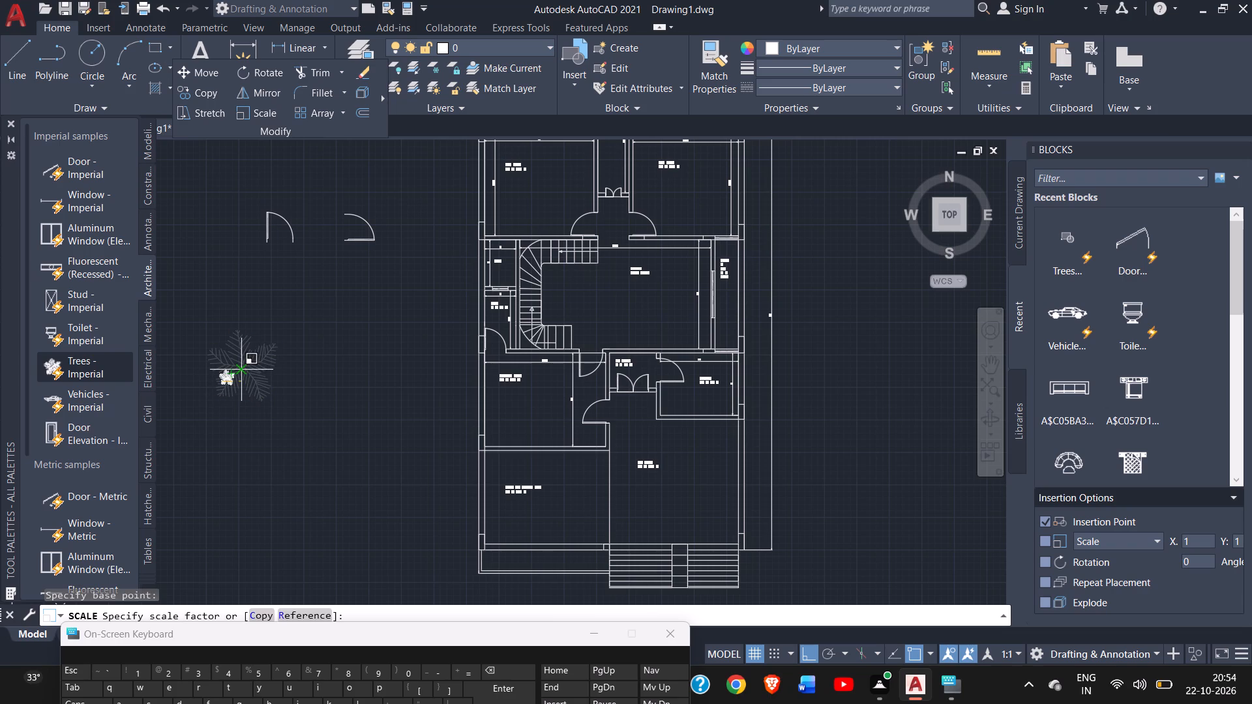
left_click_drag(245, 368, 249, 367)
left_click(249, 367)
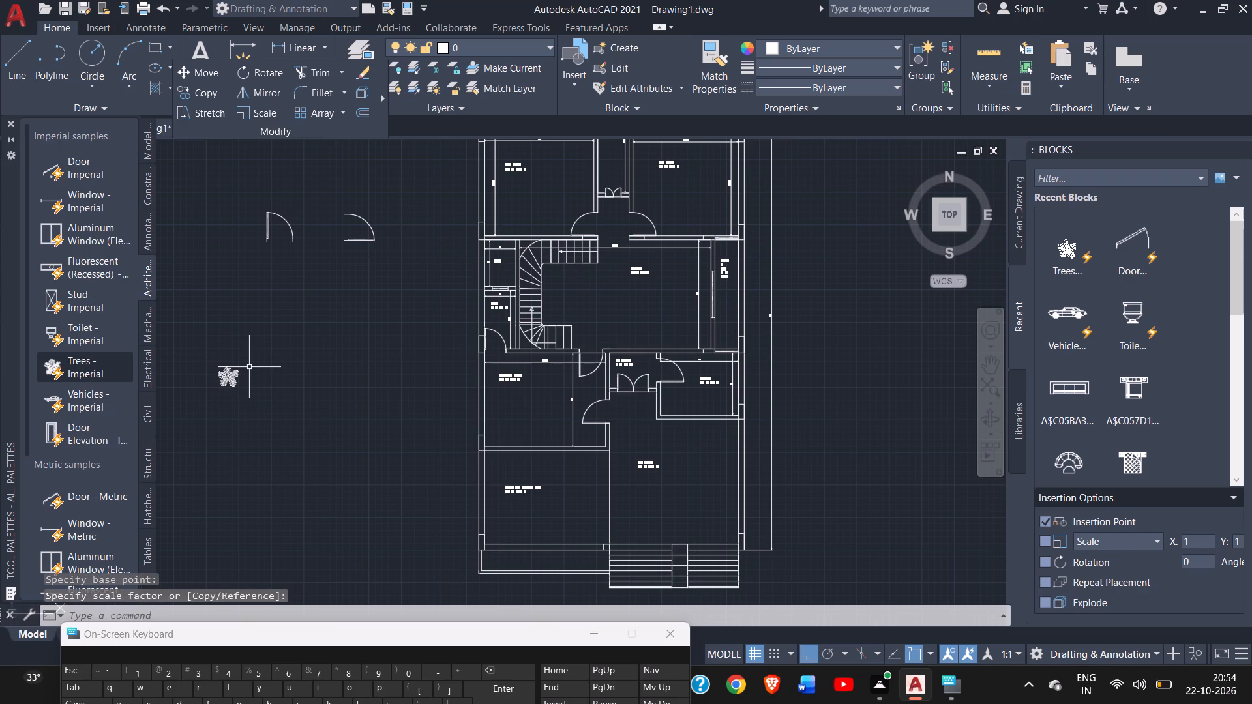
Copy the scaled tree from its centre, with Ortho off, placing three copies side by side in the east half of the front strip.
left_click(225, 376)
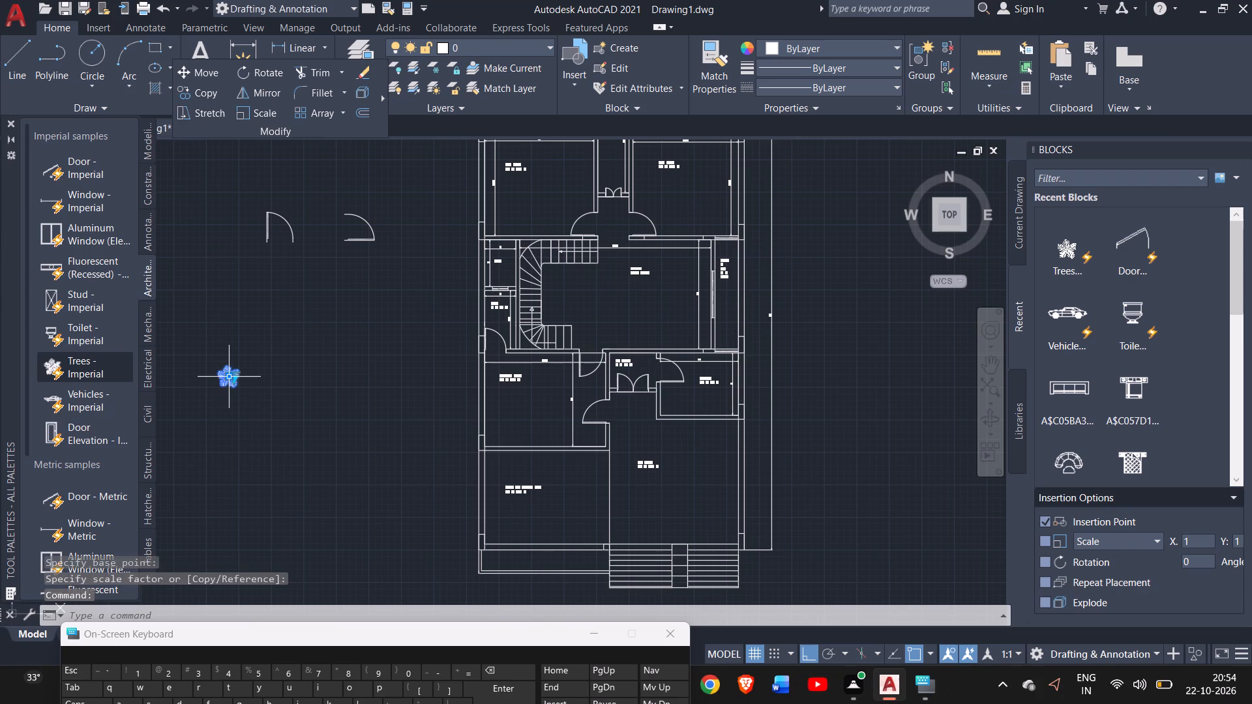
left_click(194, 90)
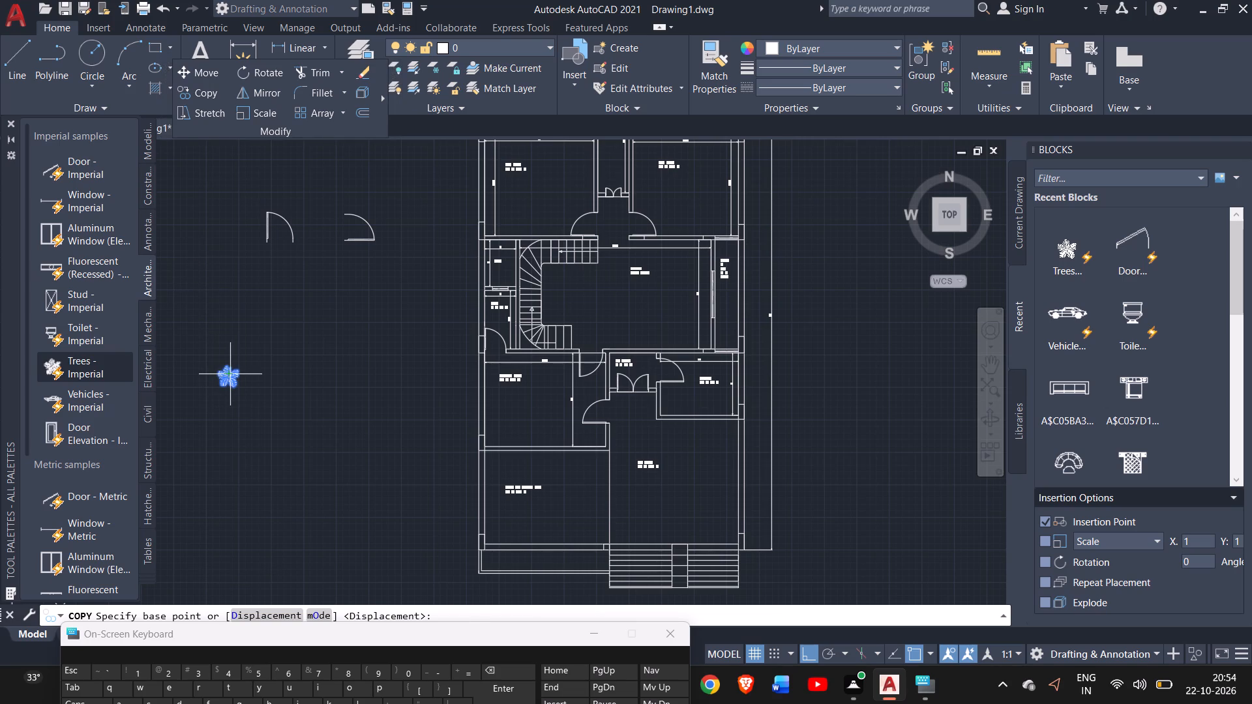
left_click(230, 374)
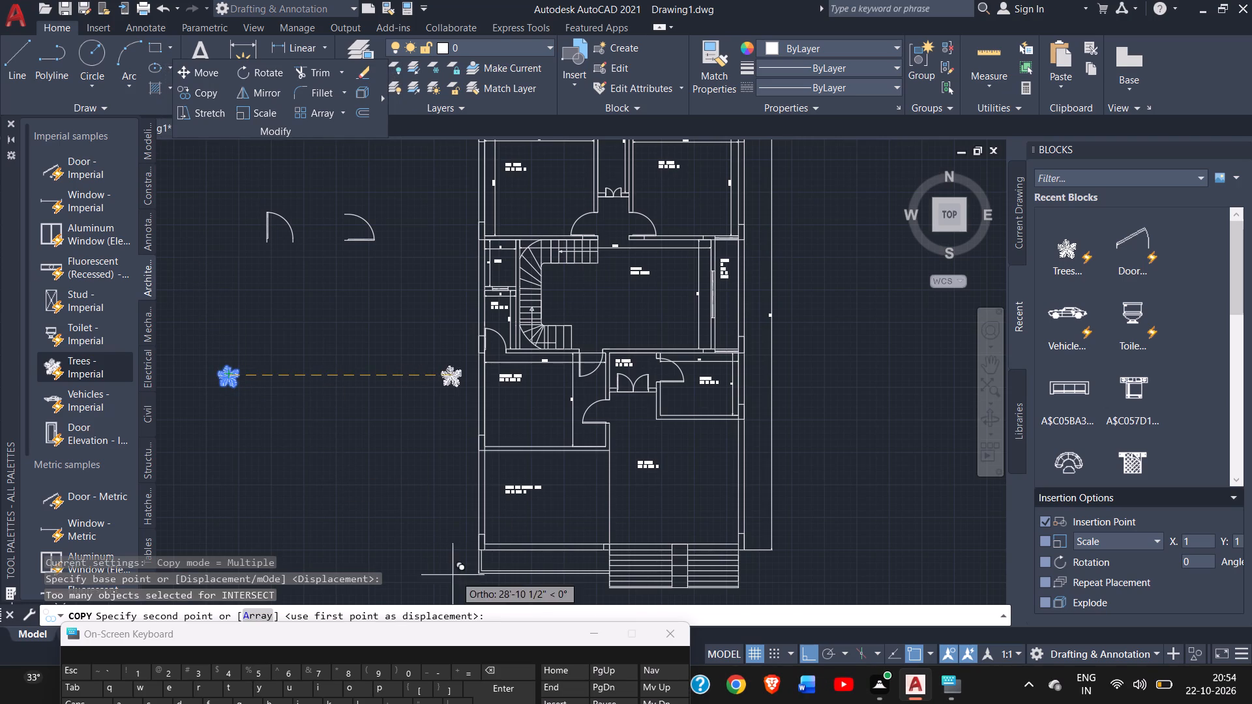
left_click(809, 654)
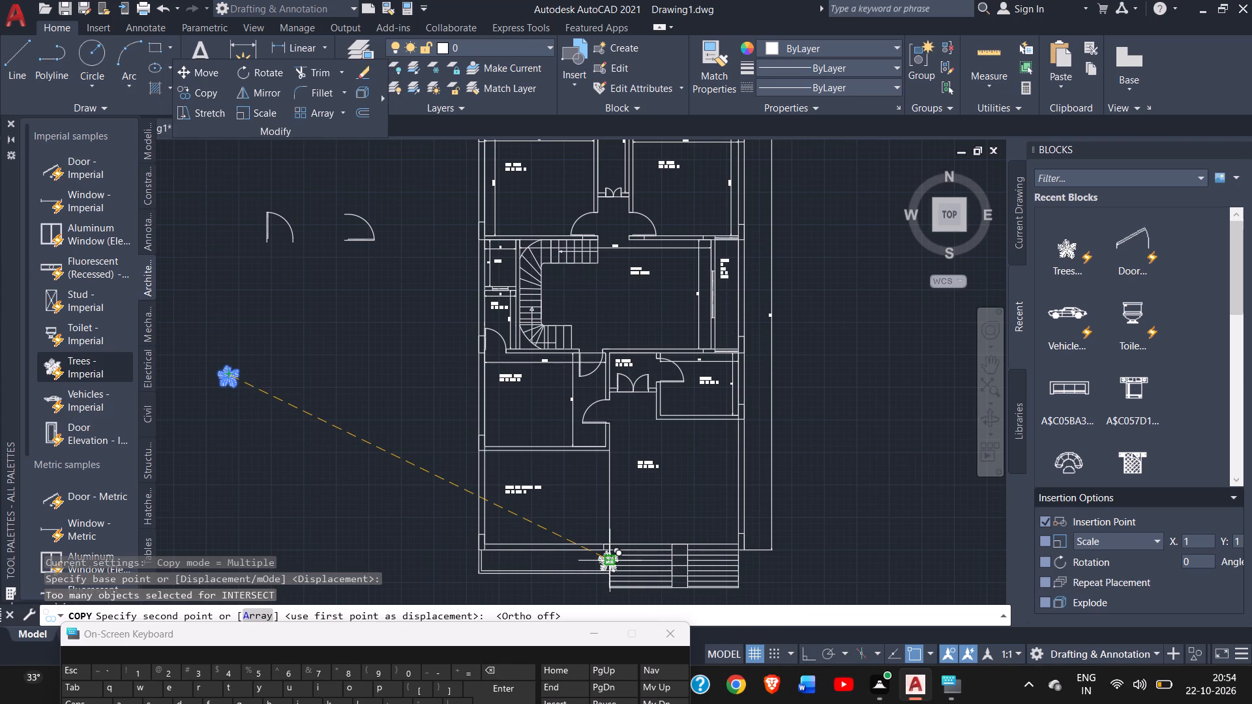
scroll(606, 561, "up", 2, "ctrl")
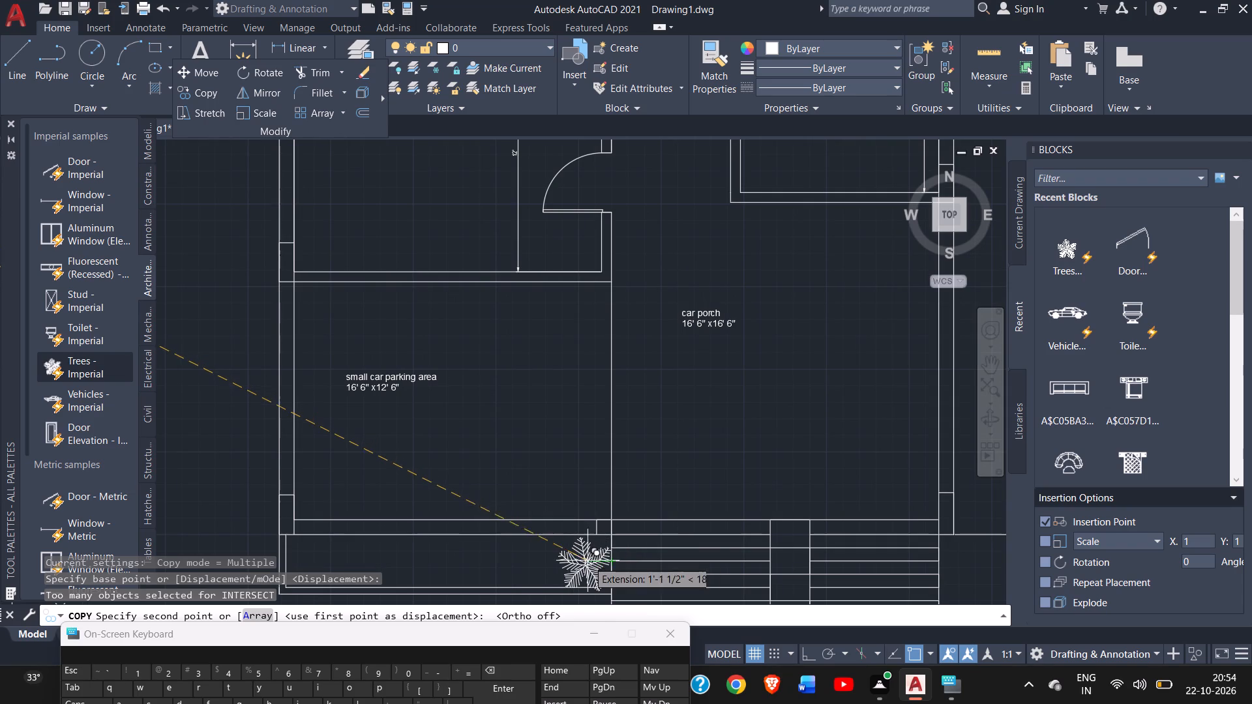
left_click(578, 561)
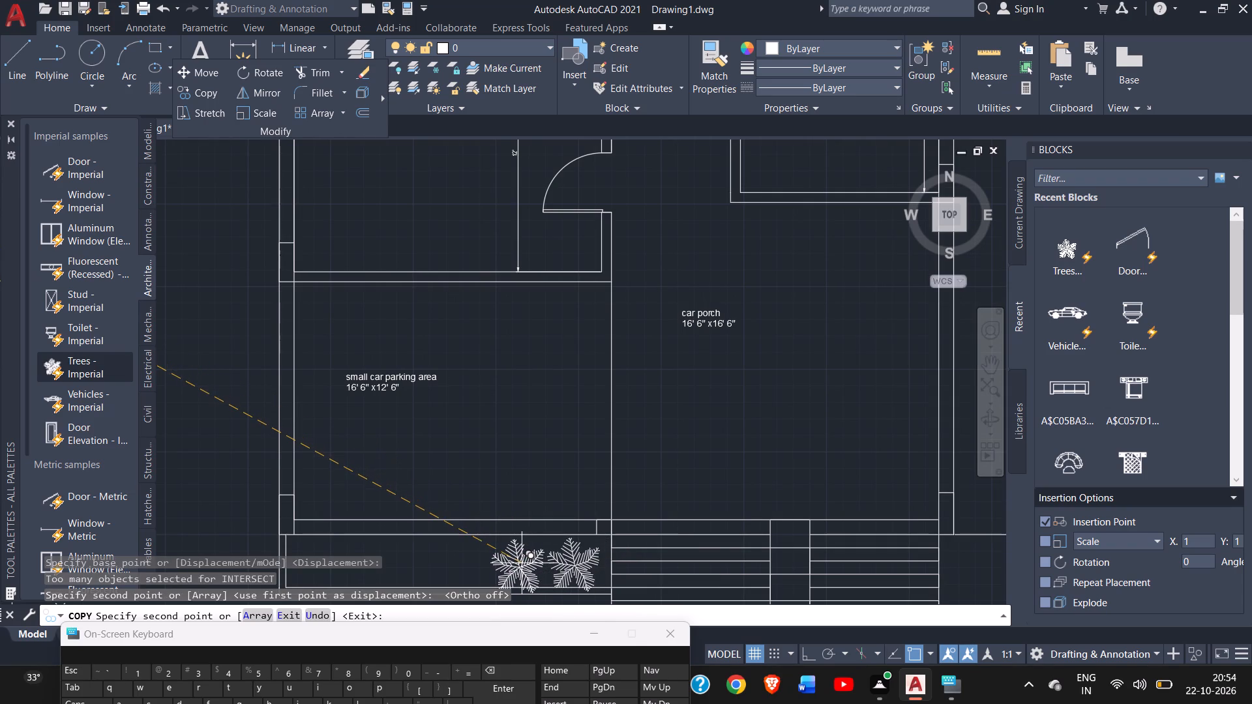
left_click(522, 563)
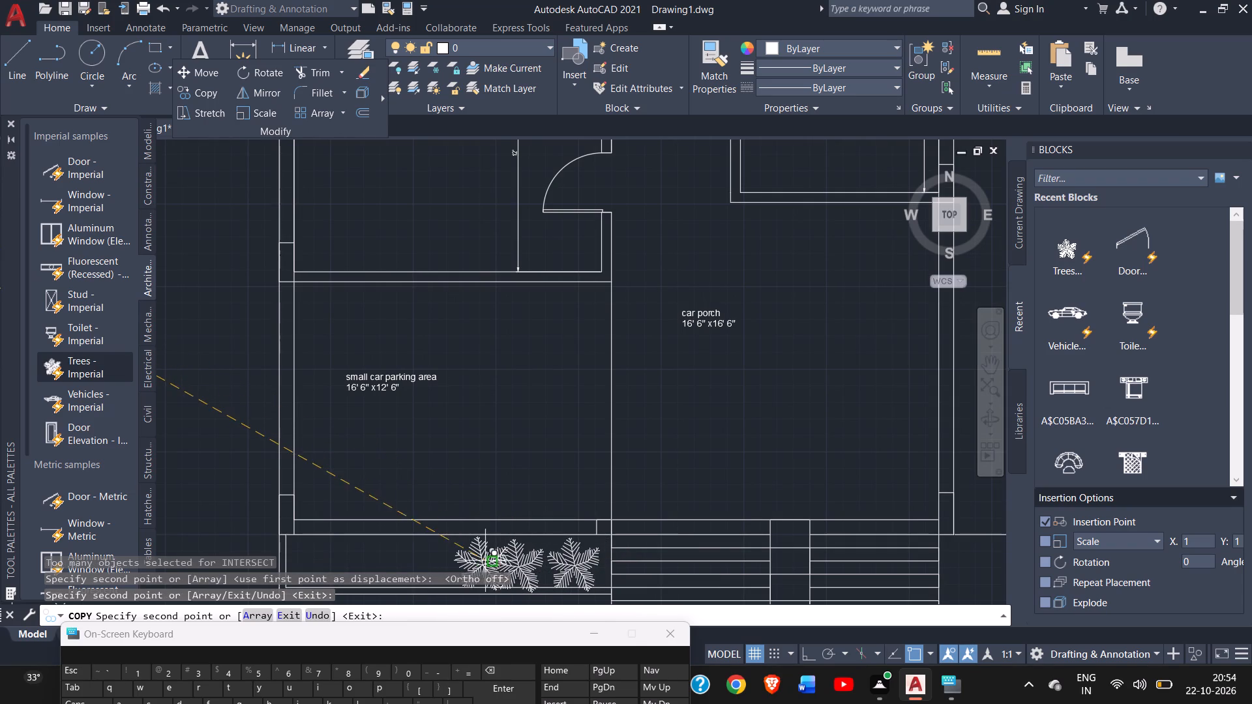
left_click(465, 561)
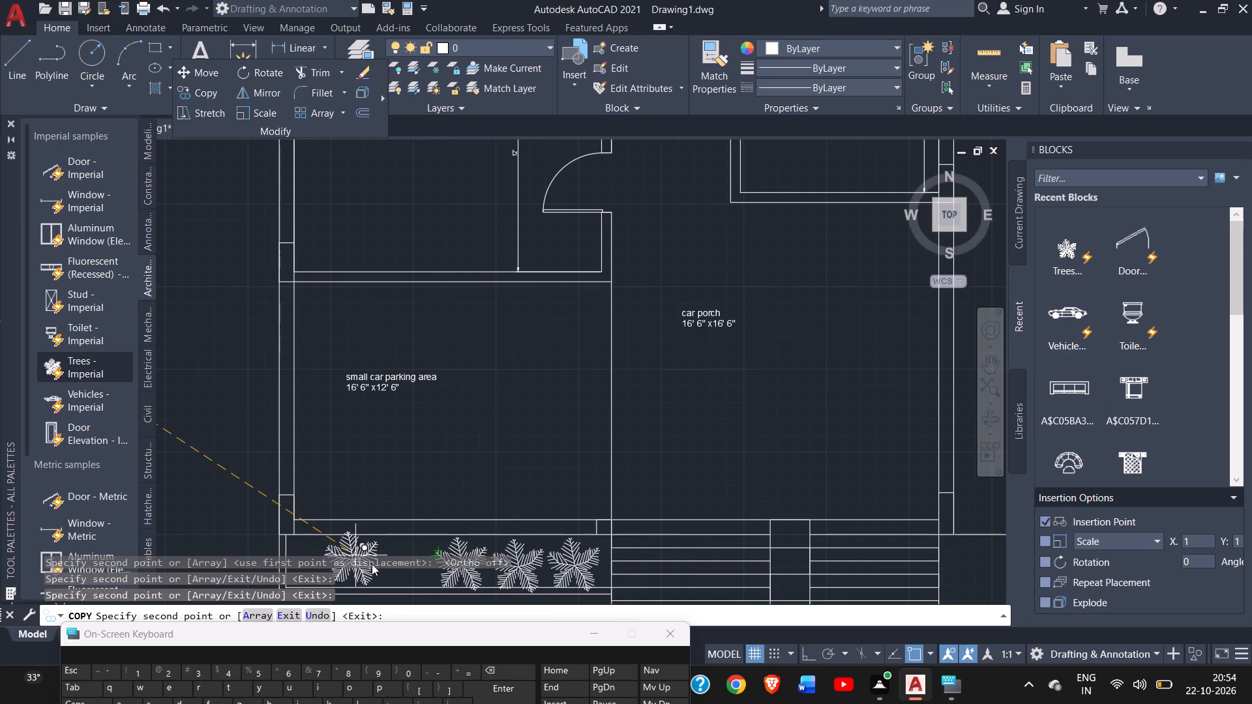
left_click(336, 559)
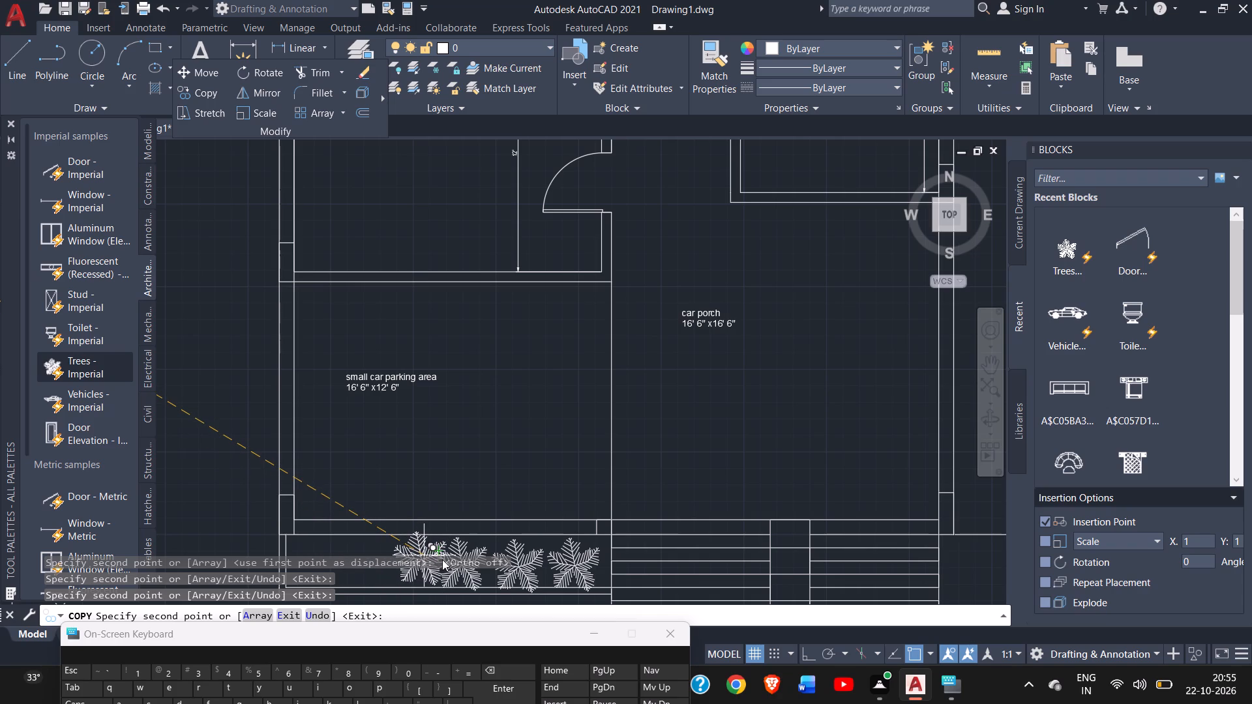
Continue the row of tree copies westward with three more positions, filling the front strip to its west end, and finish copying.
scroll(395, 545, "down", 2, "ctrl")
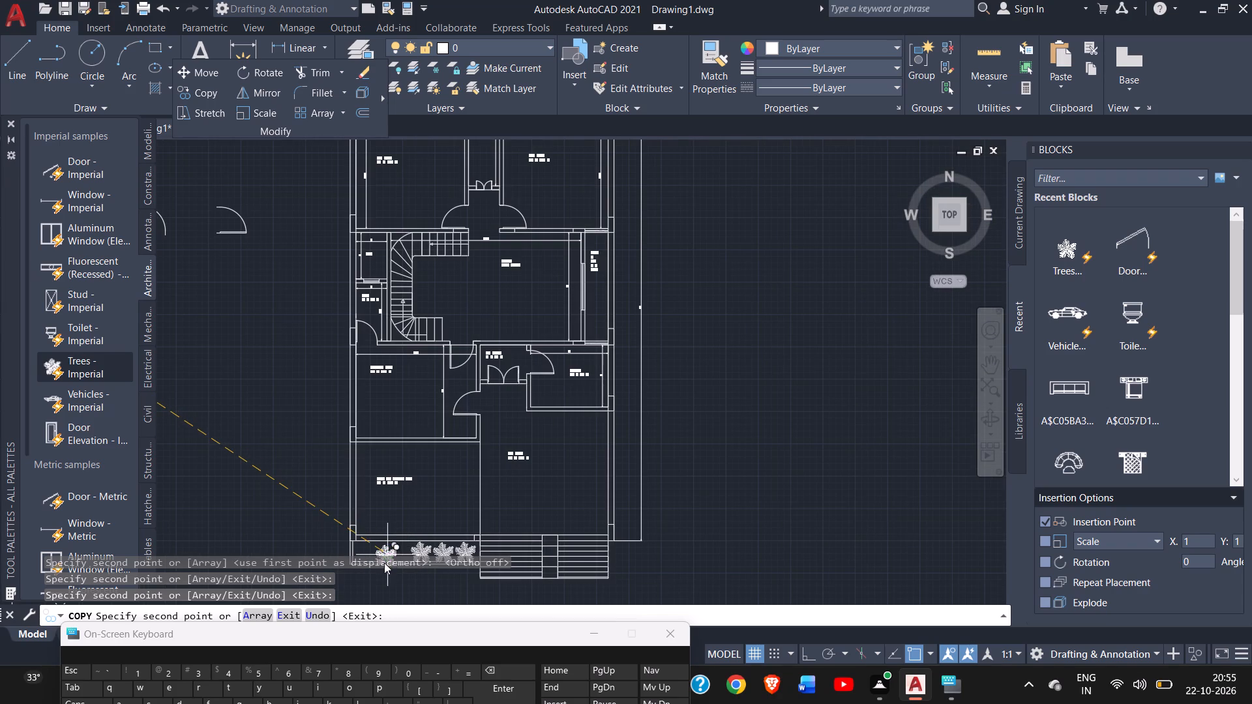
scroll(397, 554, "up", 3, "ctrl")
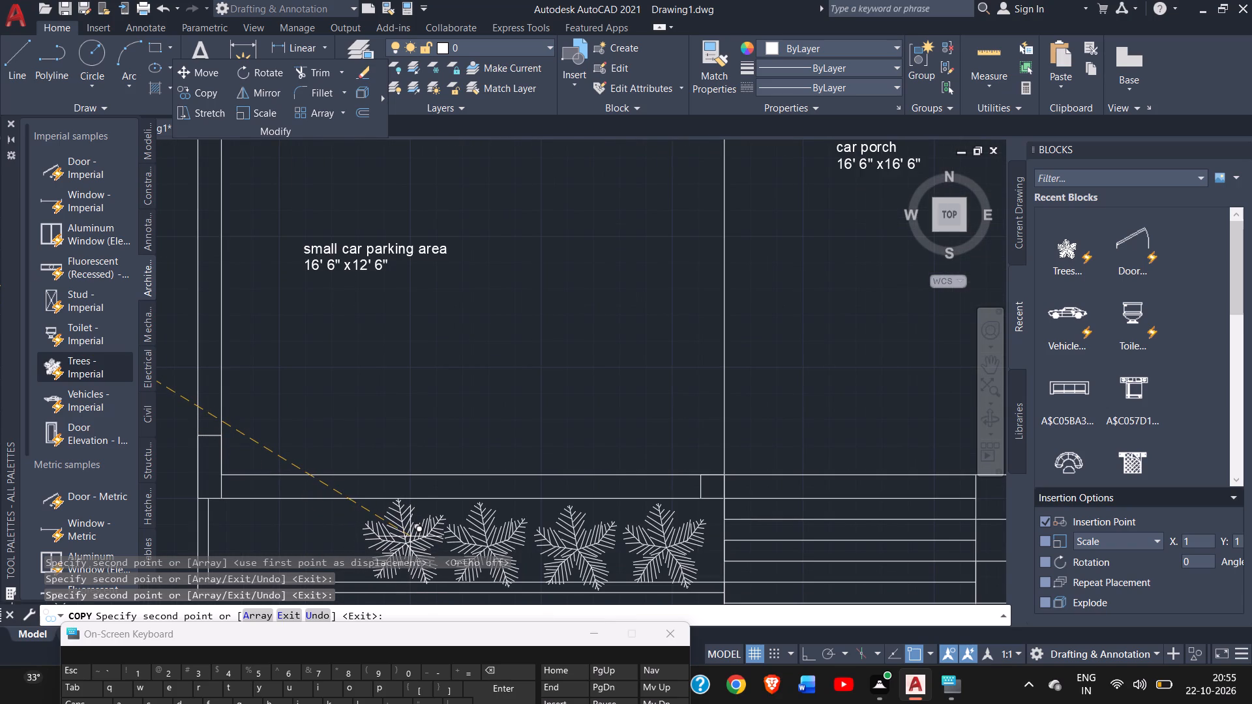
left_click(410, 537)
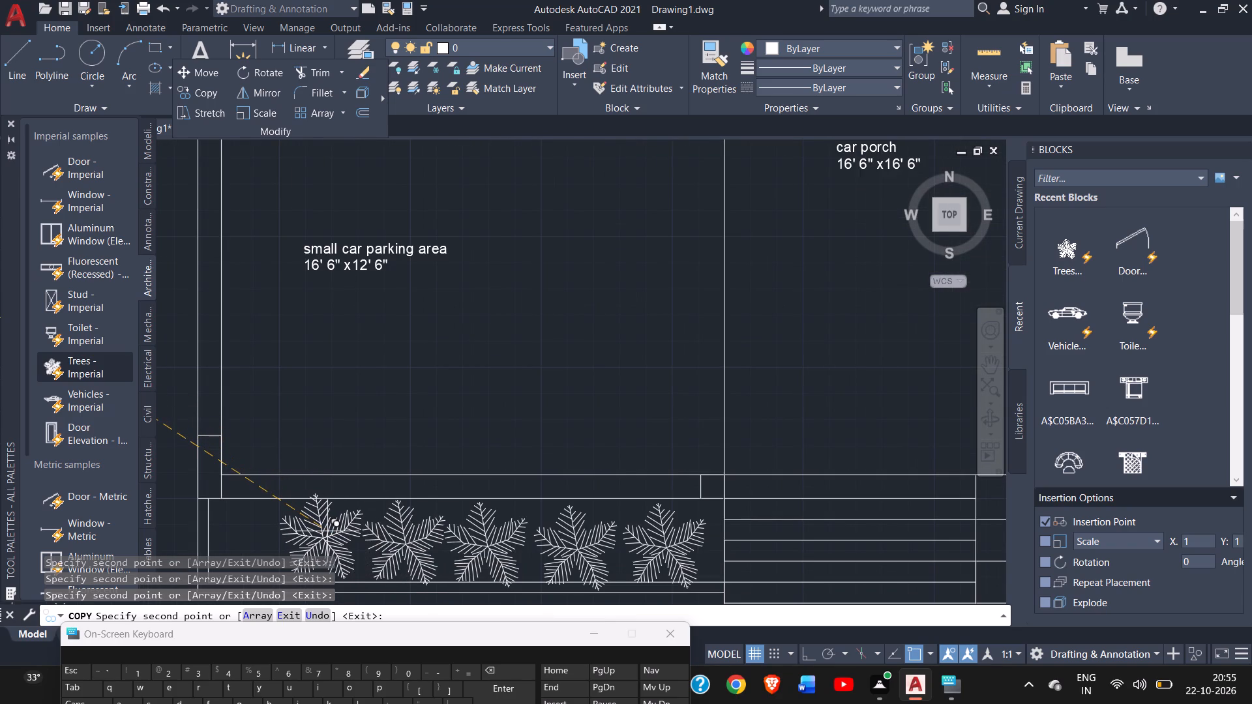
left_click(327, 531)
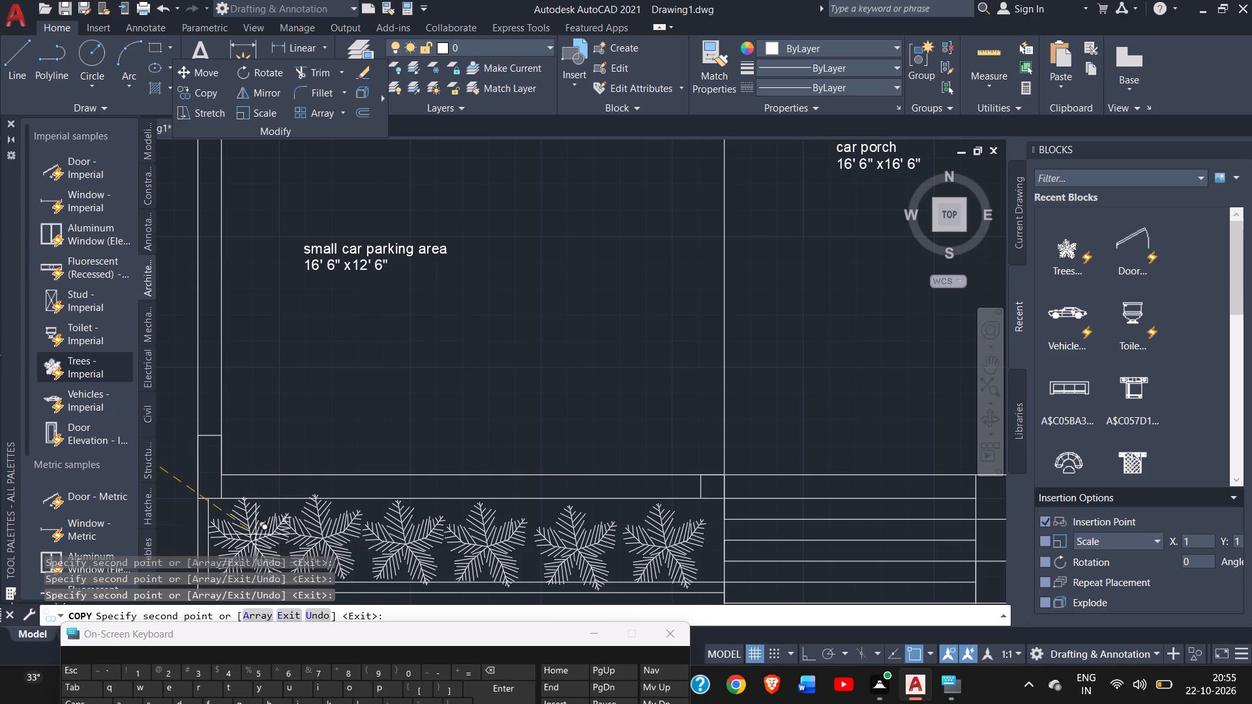
left_click(256, 535)
left_click(256, 535)
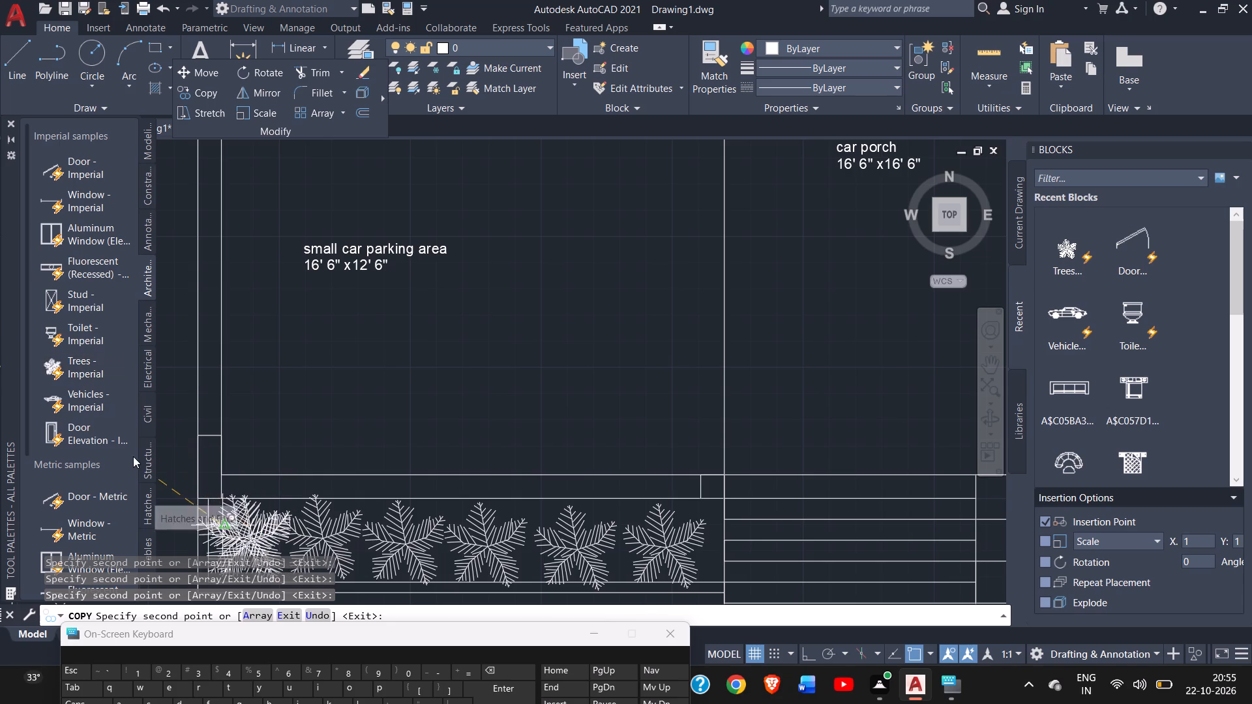
scroll(154, 428, "down", 4, "ctrl")
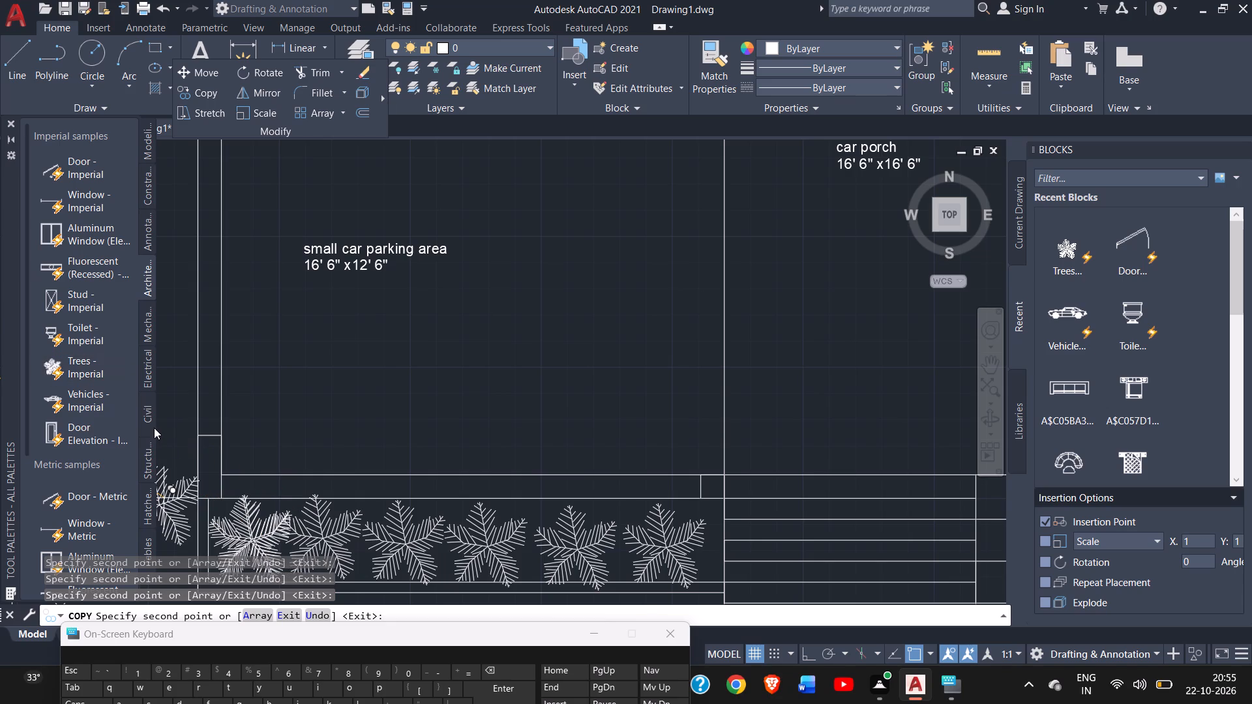
scroll(240, 415, "down", 2, "ctrl")
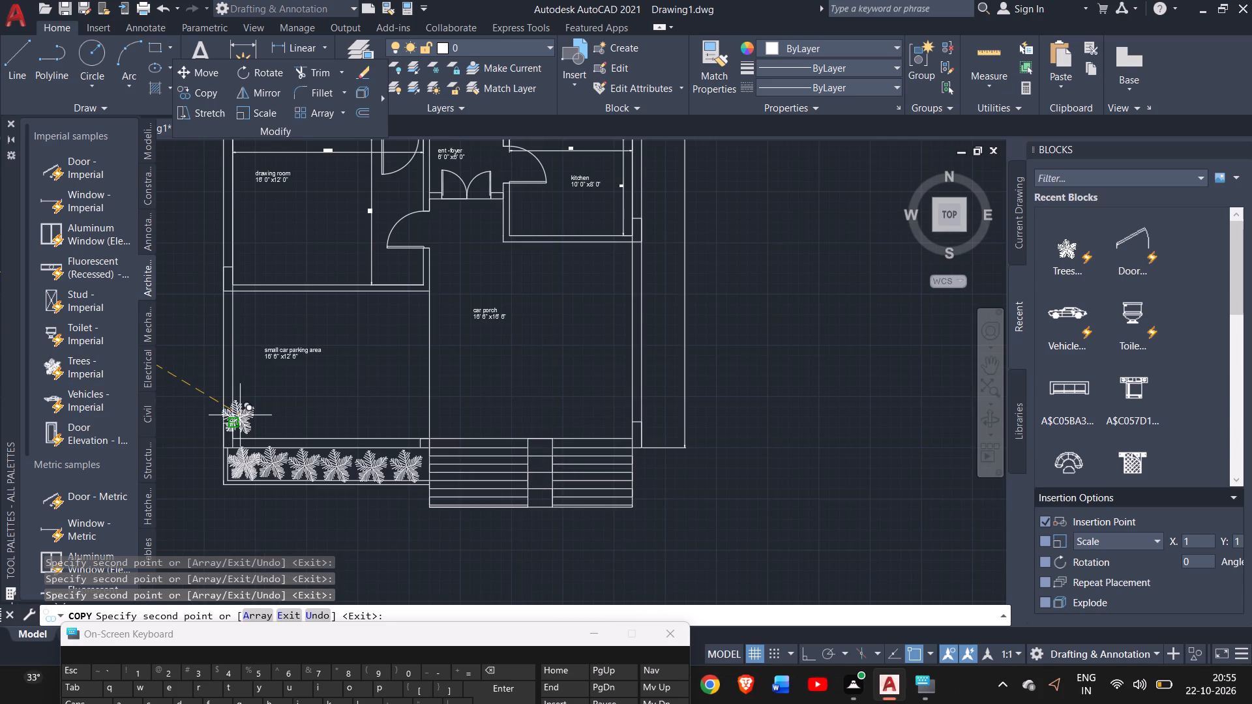
scroll(240, 415, "down", 1, "ctrl")
right_click(160, 408)
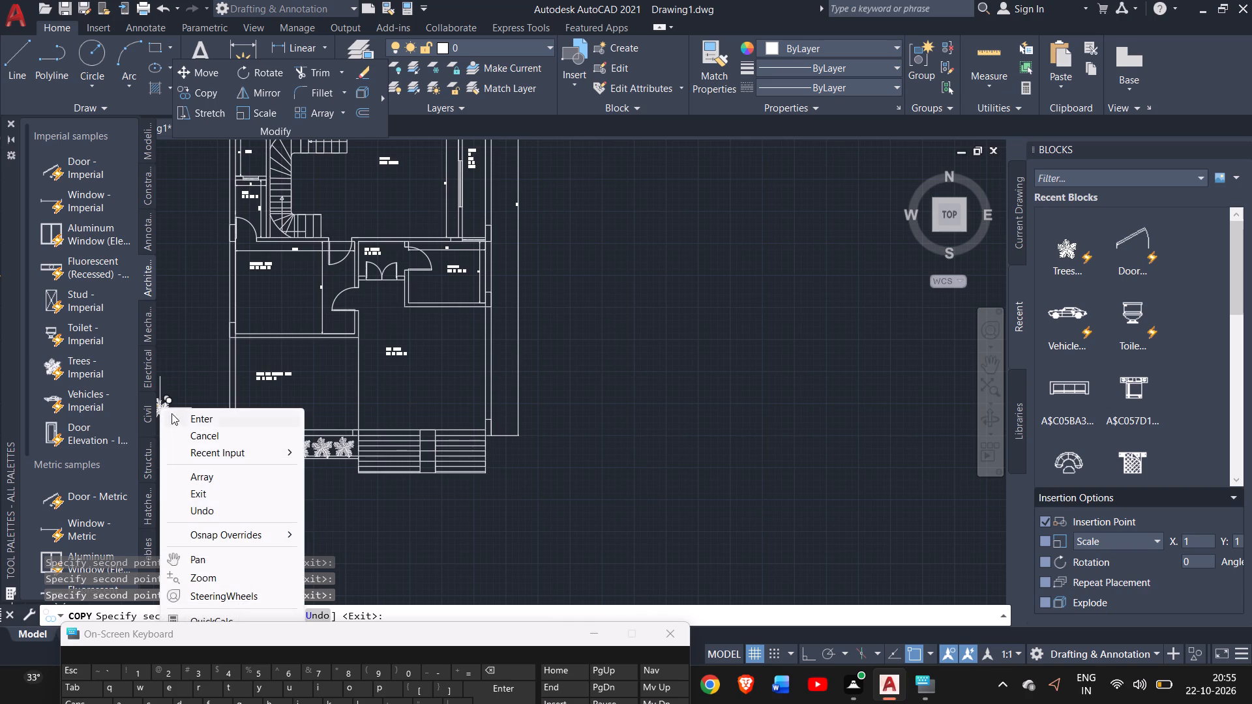
left_click(185, 421)
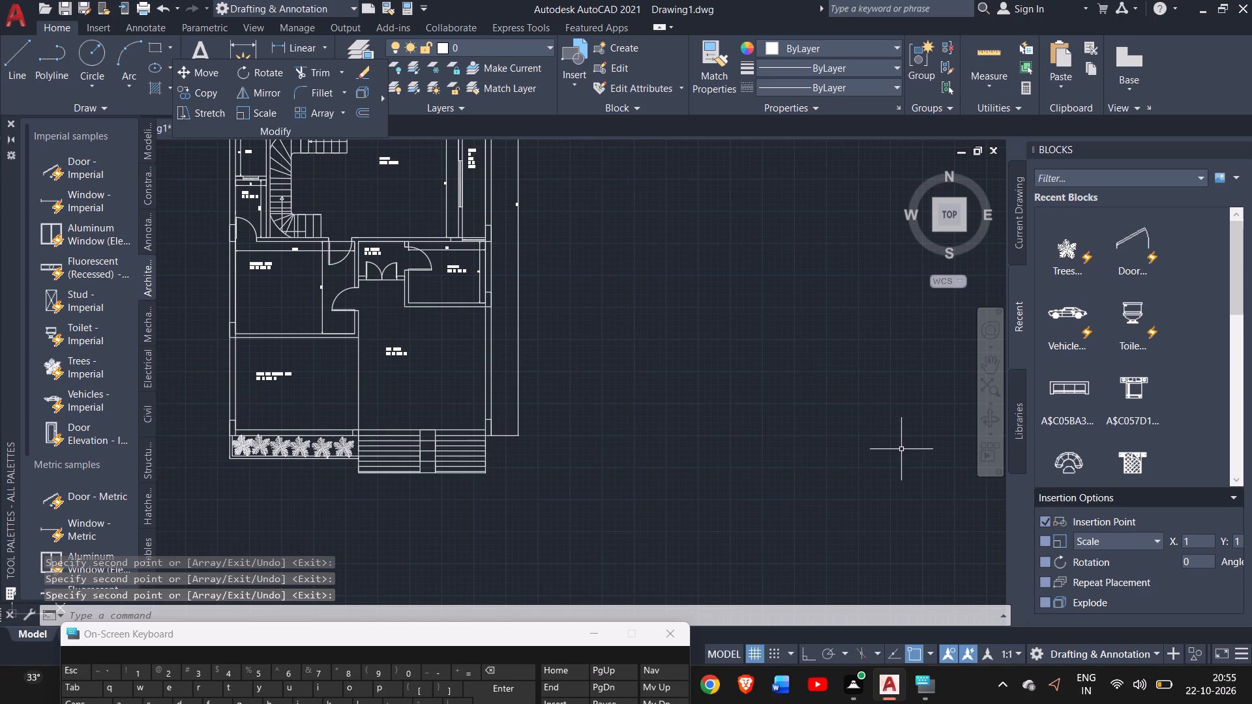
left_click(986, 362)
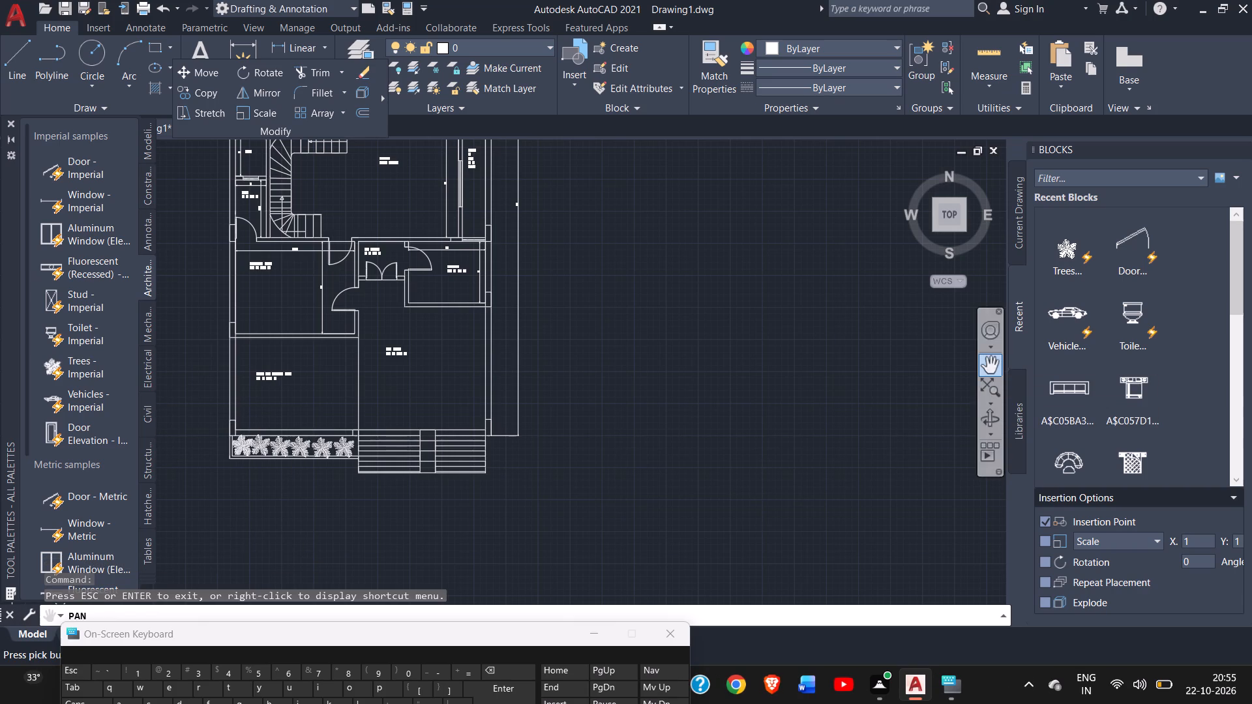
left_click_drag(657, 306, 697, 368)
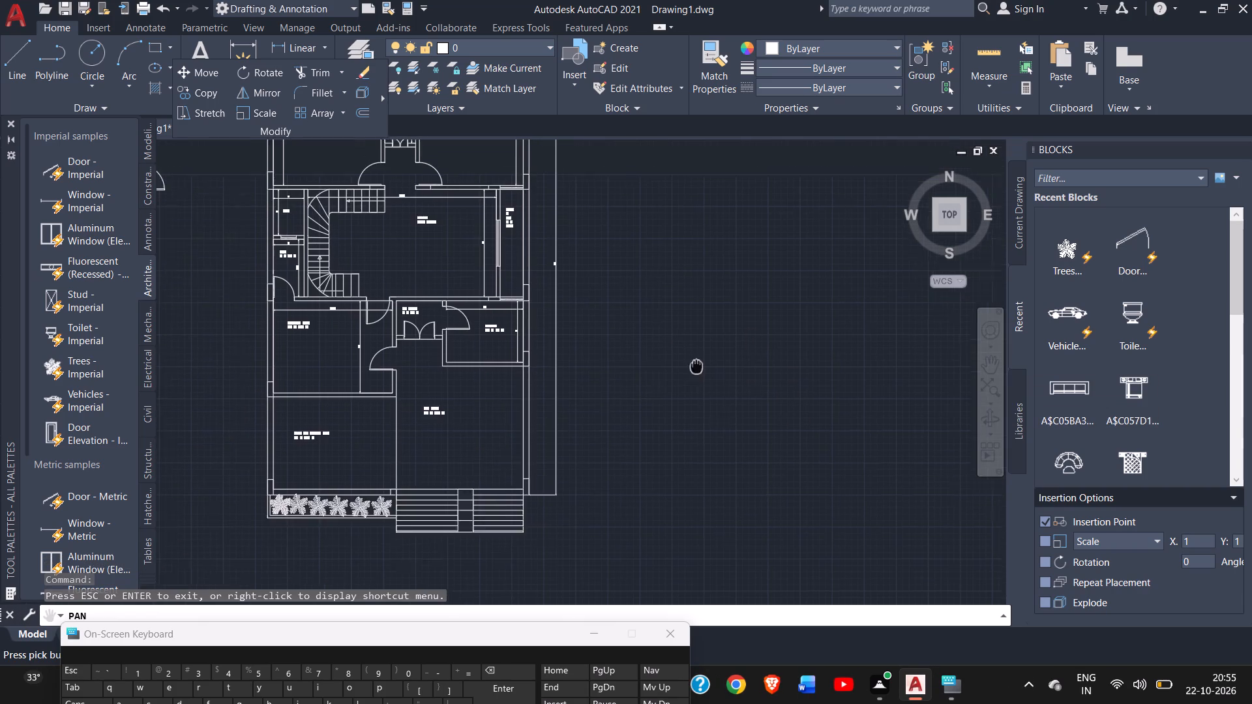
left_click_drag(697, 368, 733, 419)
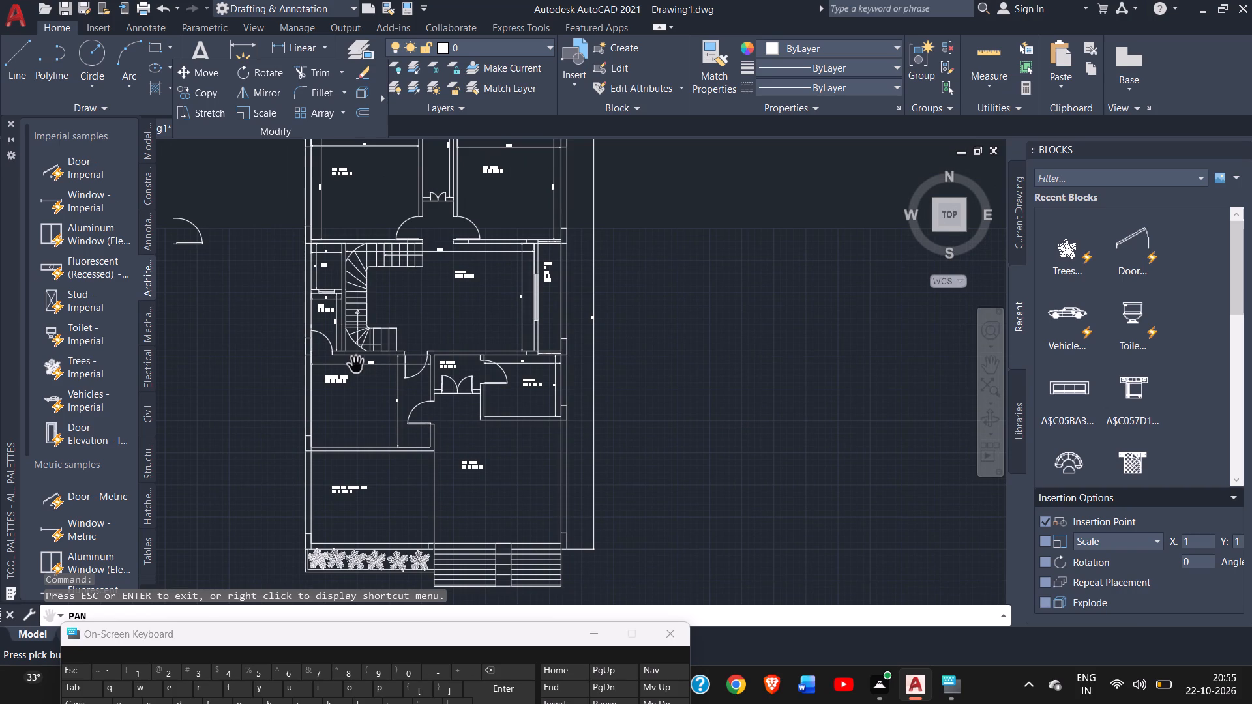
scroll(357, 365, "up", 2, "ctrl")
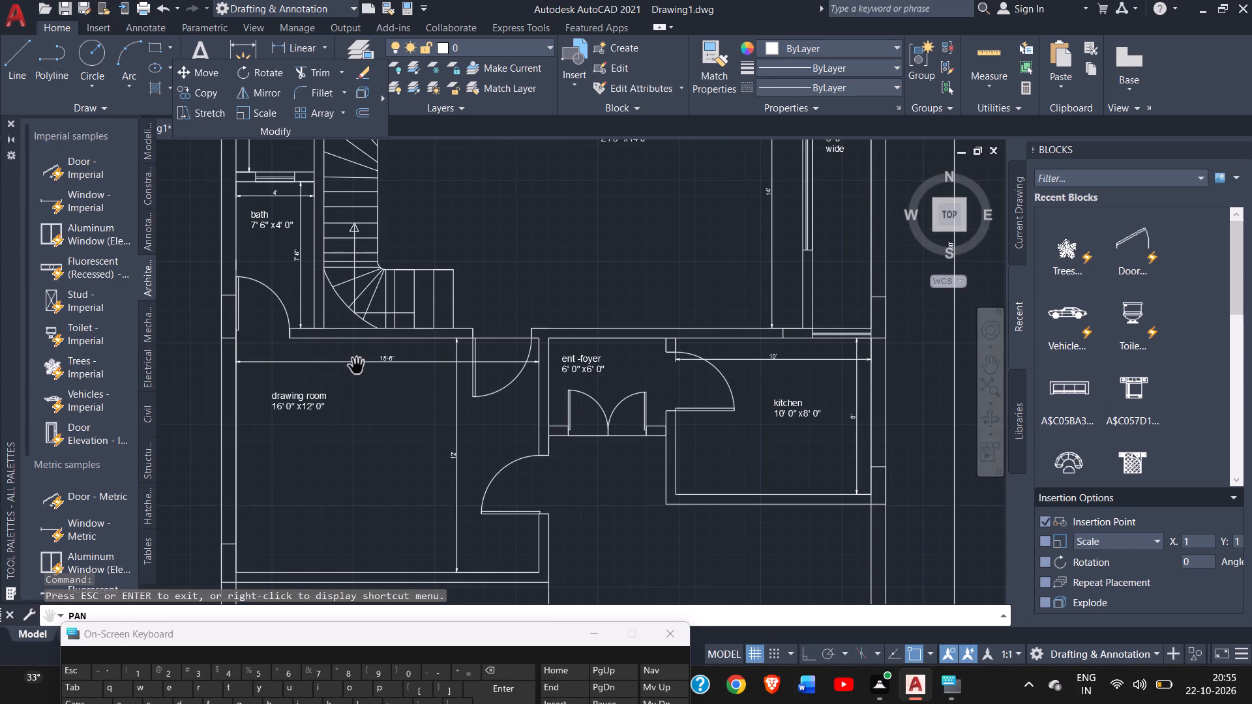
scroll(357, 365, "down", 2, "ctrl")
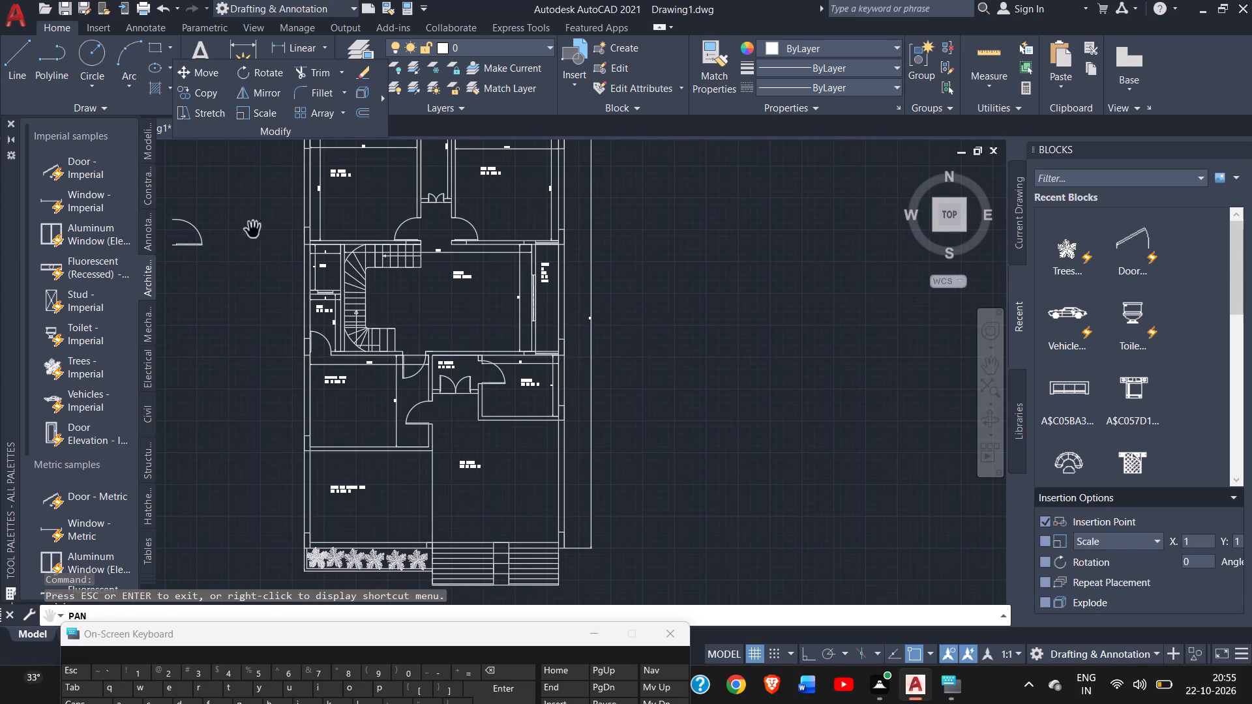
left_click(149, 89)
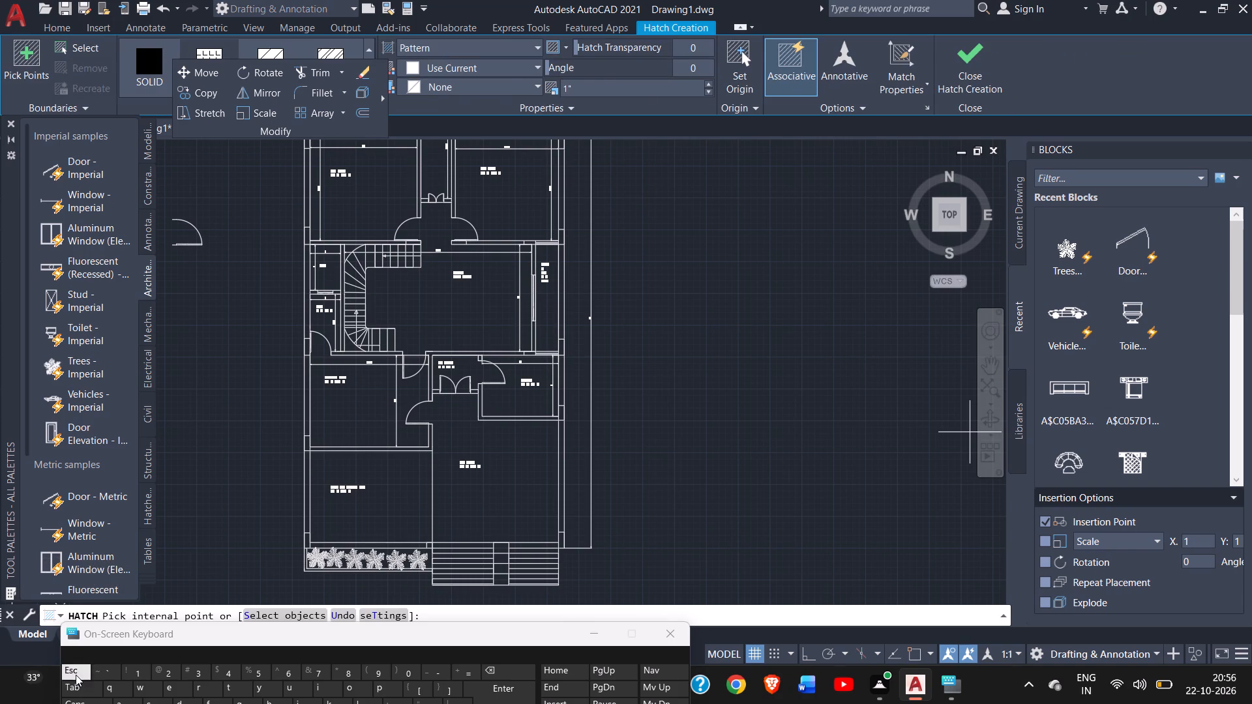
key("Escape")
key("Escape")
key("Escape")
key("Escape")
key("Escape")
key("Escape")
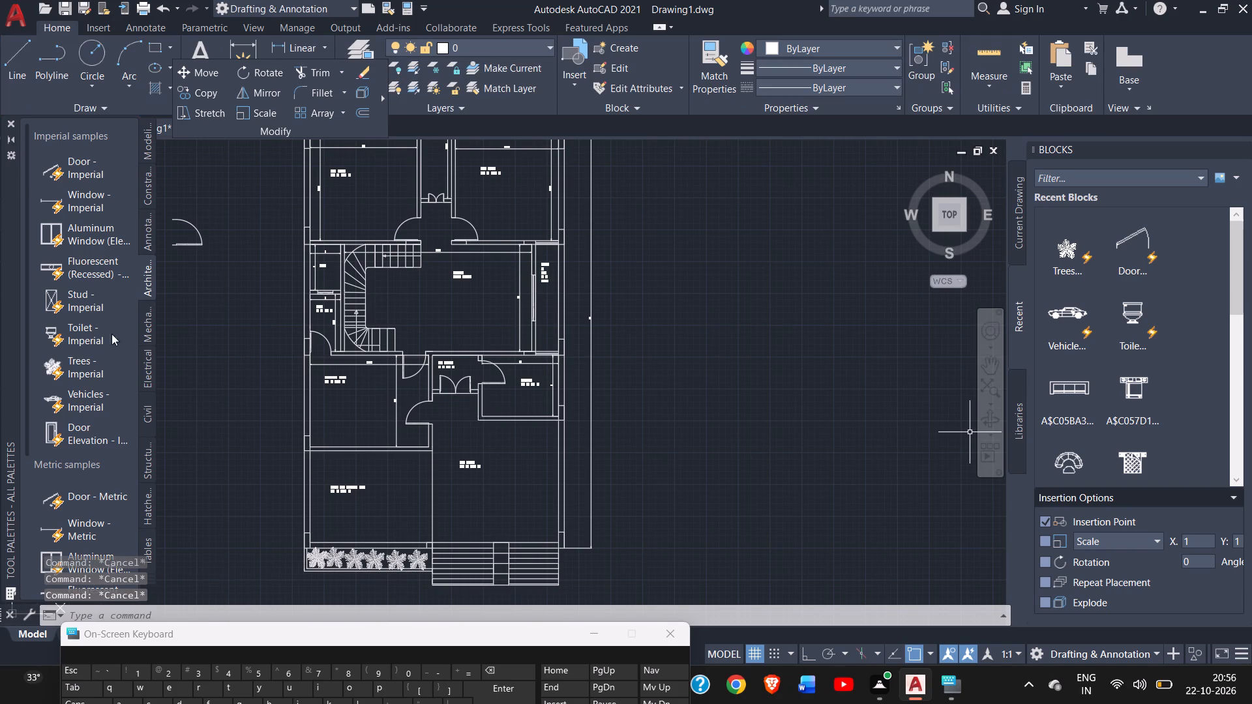
Start a Solid hatch and fill the west outer wall segments beside the drawing room and beside the bath and o.t.s.
left_click(158, 88)
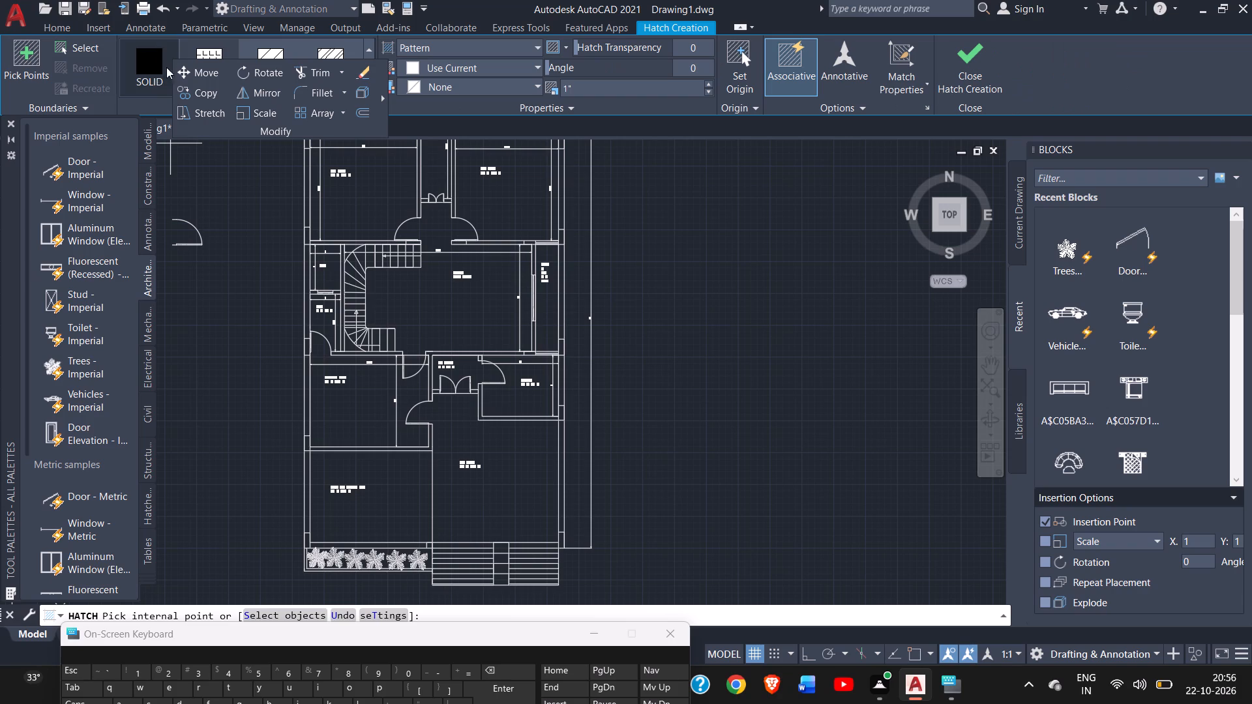
left_click(158, 65)
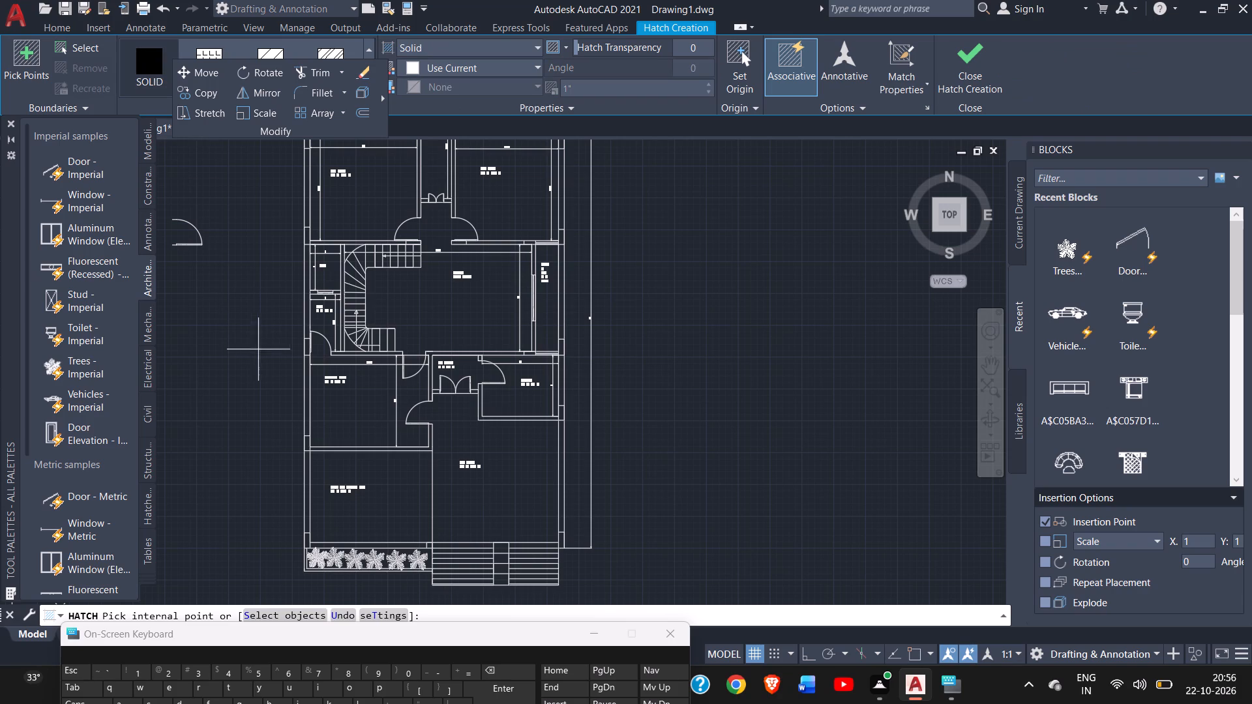
scroll(288, 368, "down", 1)
scroll(288, 368, "up", 1, "ctrl")
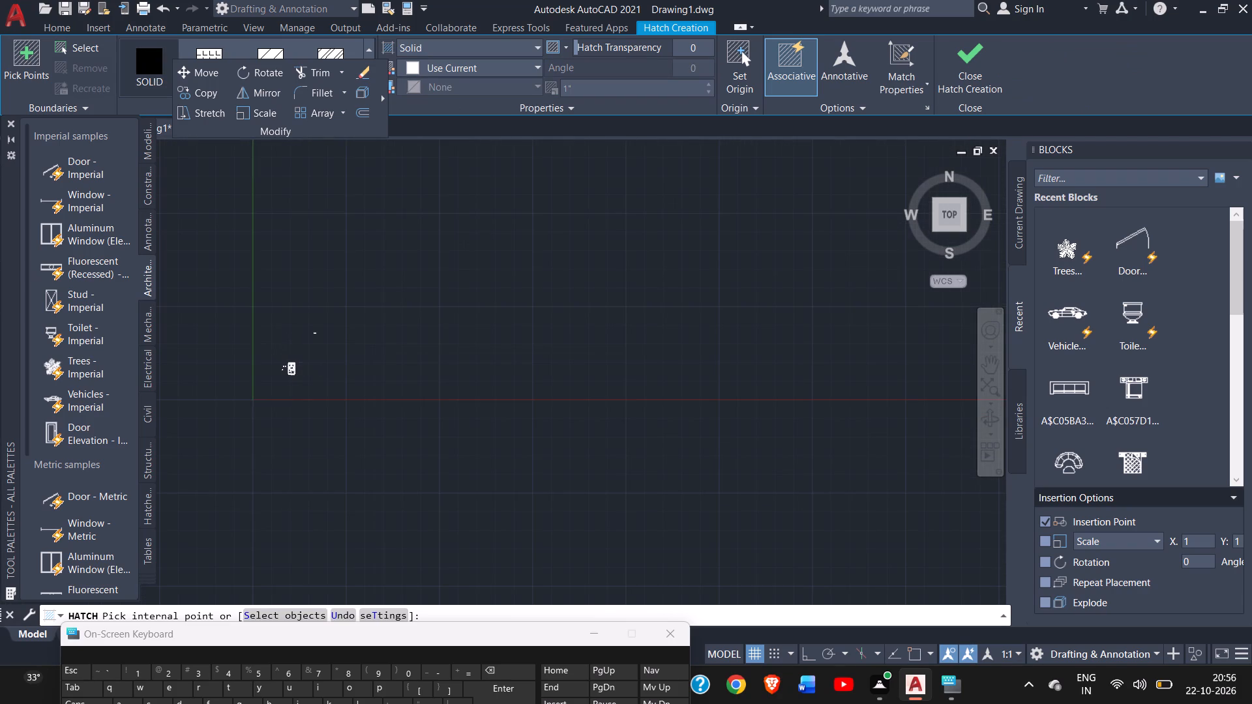
scroll(288, 368, "up", 7, "ctrl")
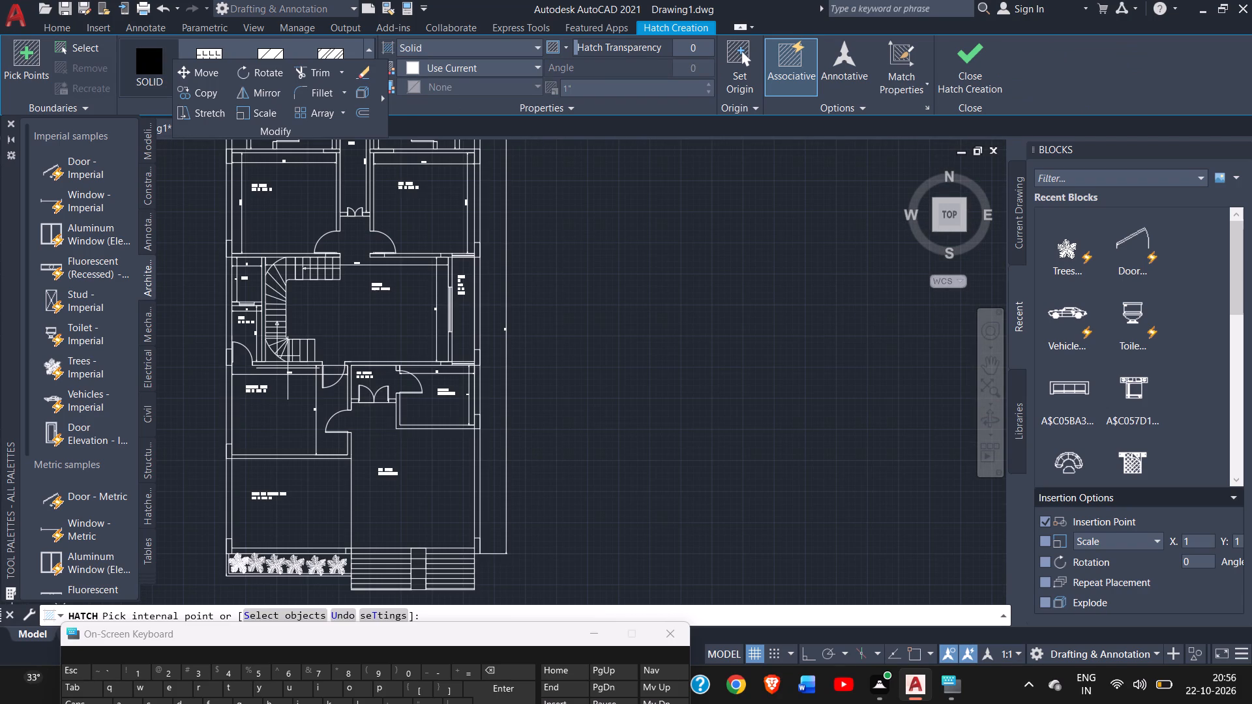
left_click(227, 390)
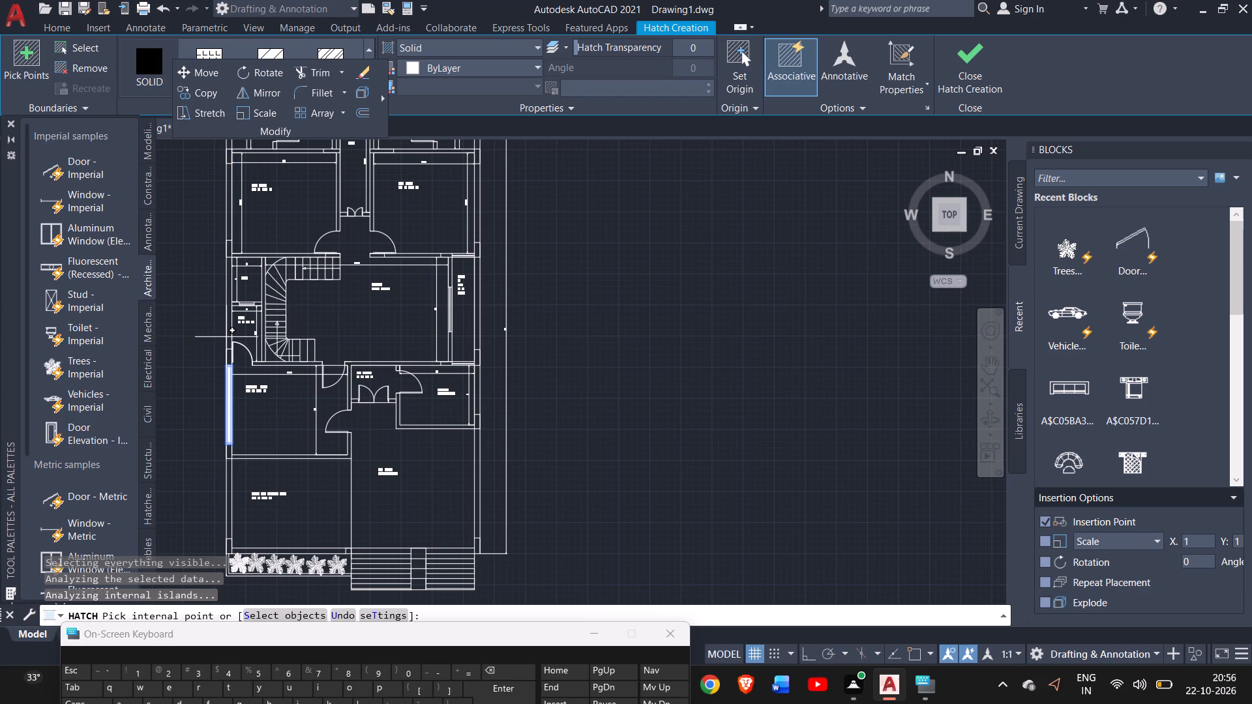
scroll(226, 337, "up", 3, "ctrl")
left_click(229, 327)
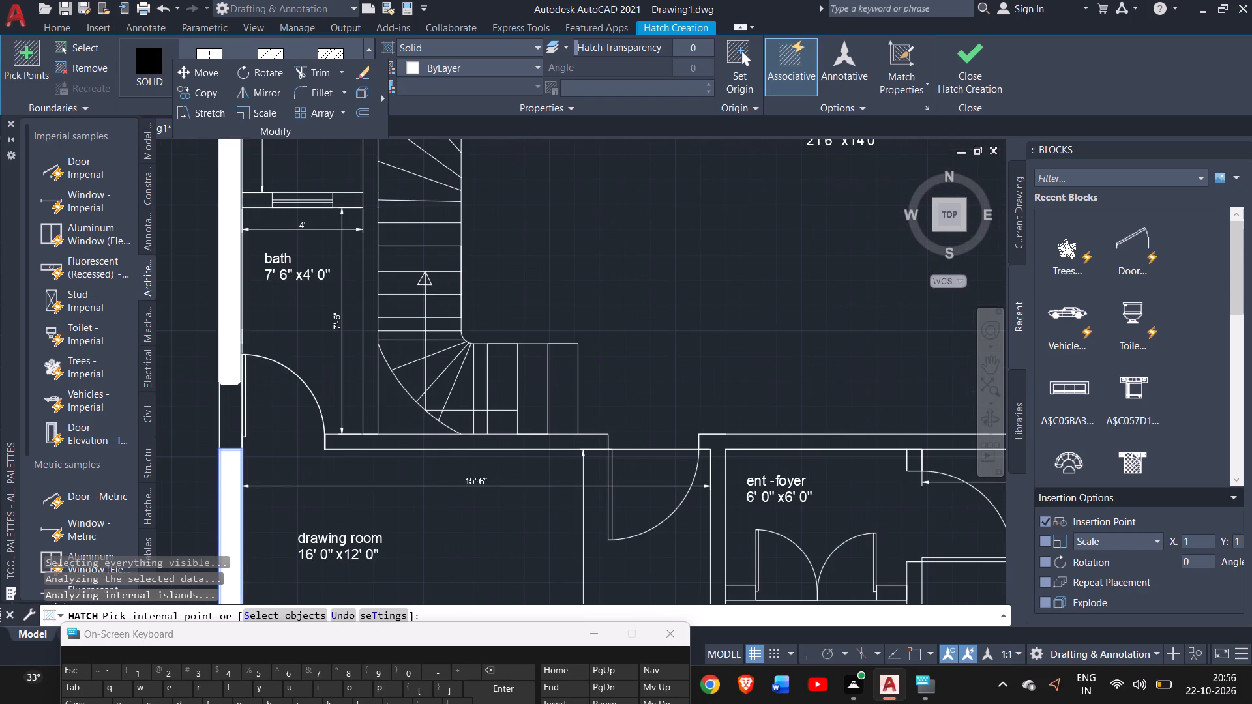
Fill the outer wall running beside the west bedroom, around the north side and down beside the east bedroom with the solid hatch.
scroll(214, 325, "down", 3, "ctrl")
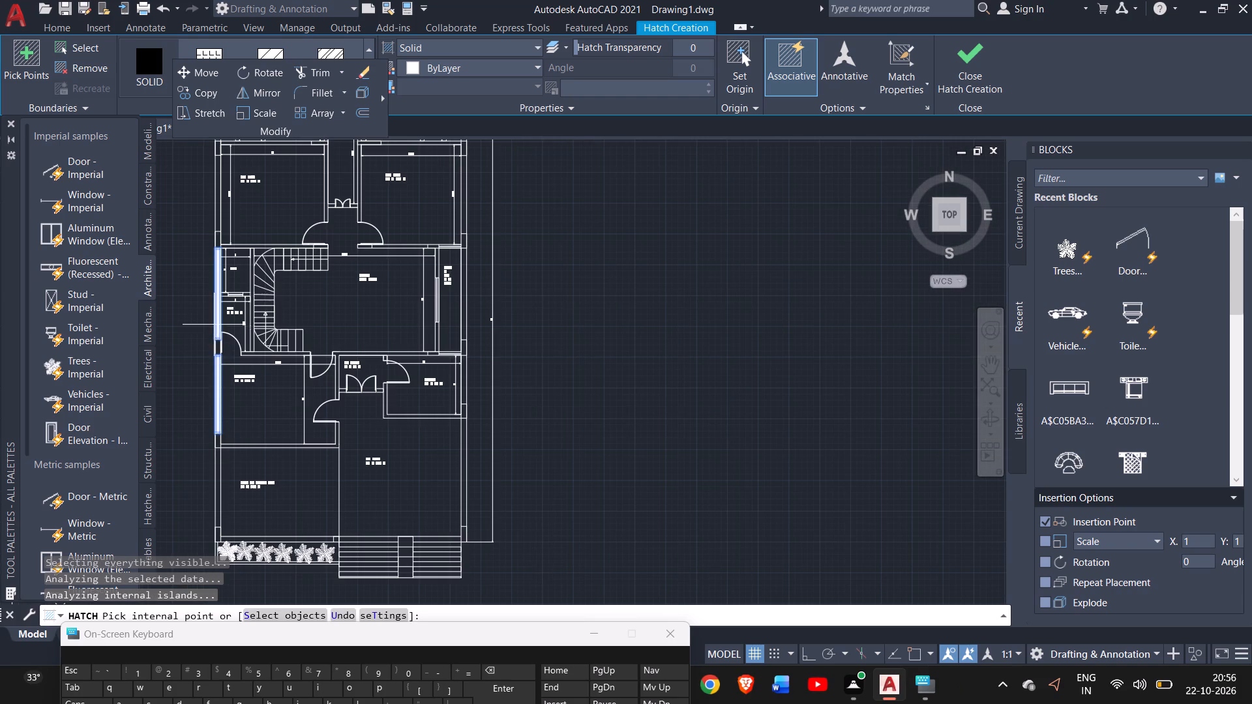
scroll(214, 196, "up", 2, "ctrl")
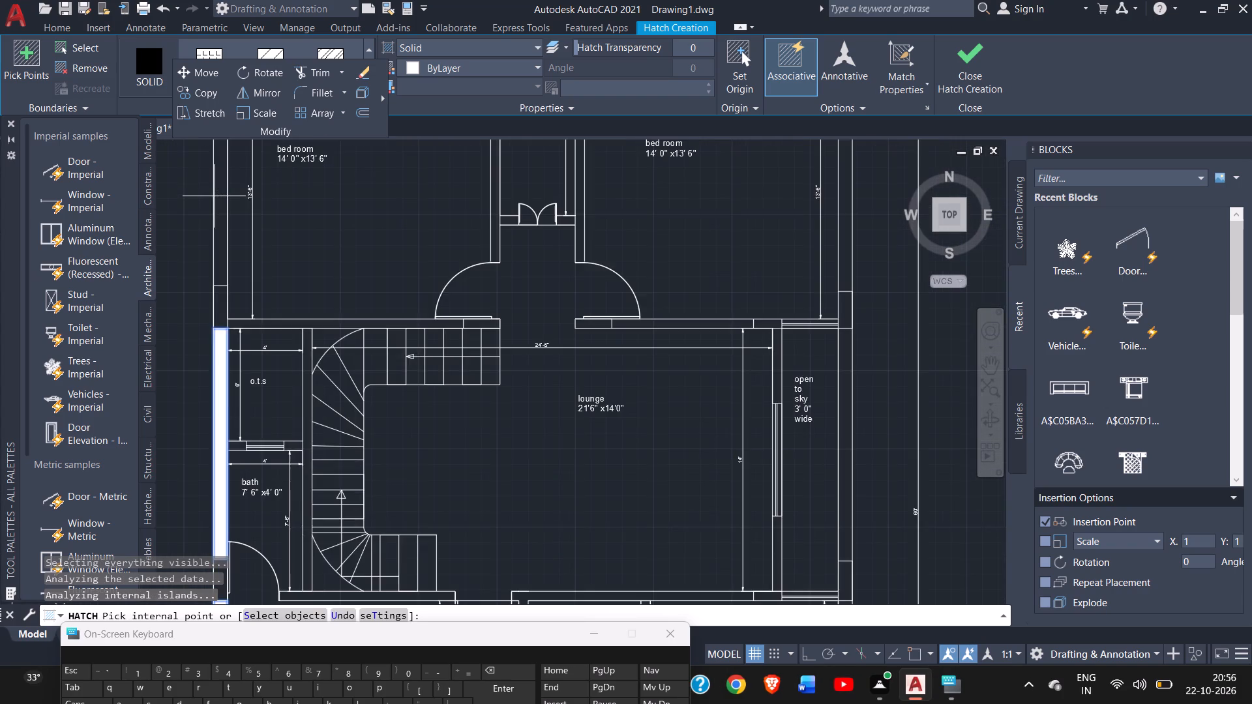
scroll(214, 196, "up", 1, "ctrl")
left_click(220, 201)
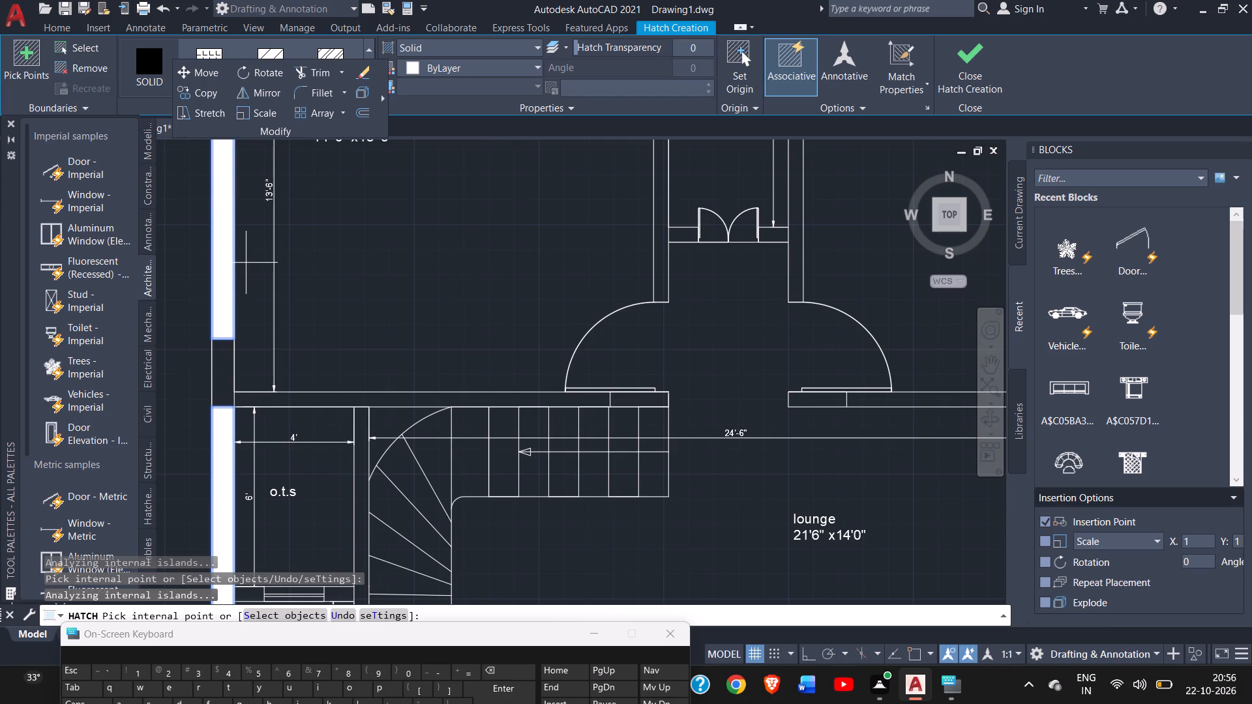
Fill the east outer wall segment beside the lounge's open-to-sky strip with the solid hatch.
scroll(246, 263, "down", 2, "ctrl")
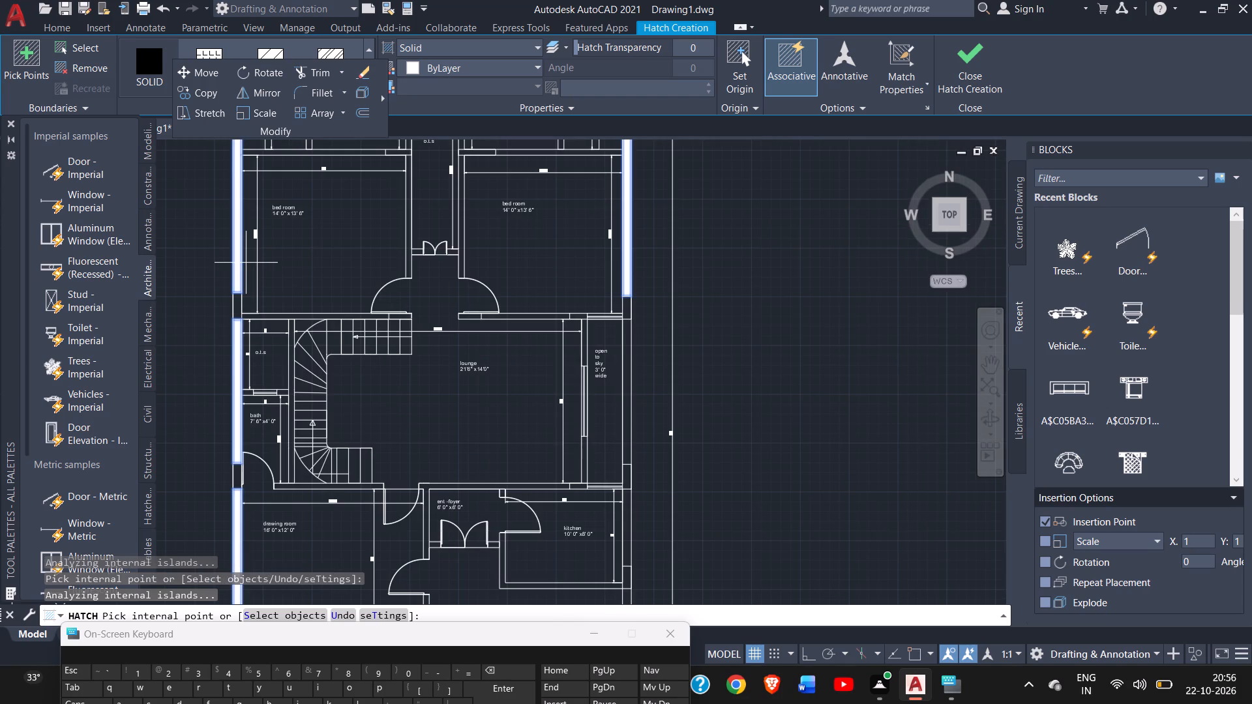
scroll(246, 263, "up", 4, "ctrl")
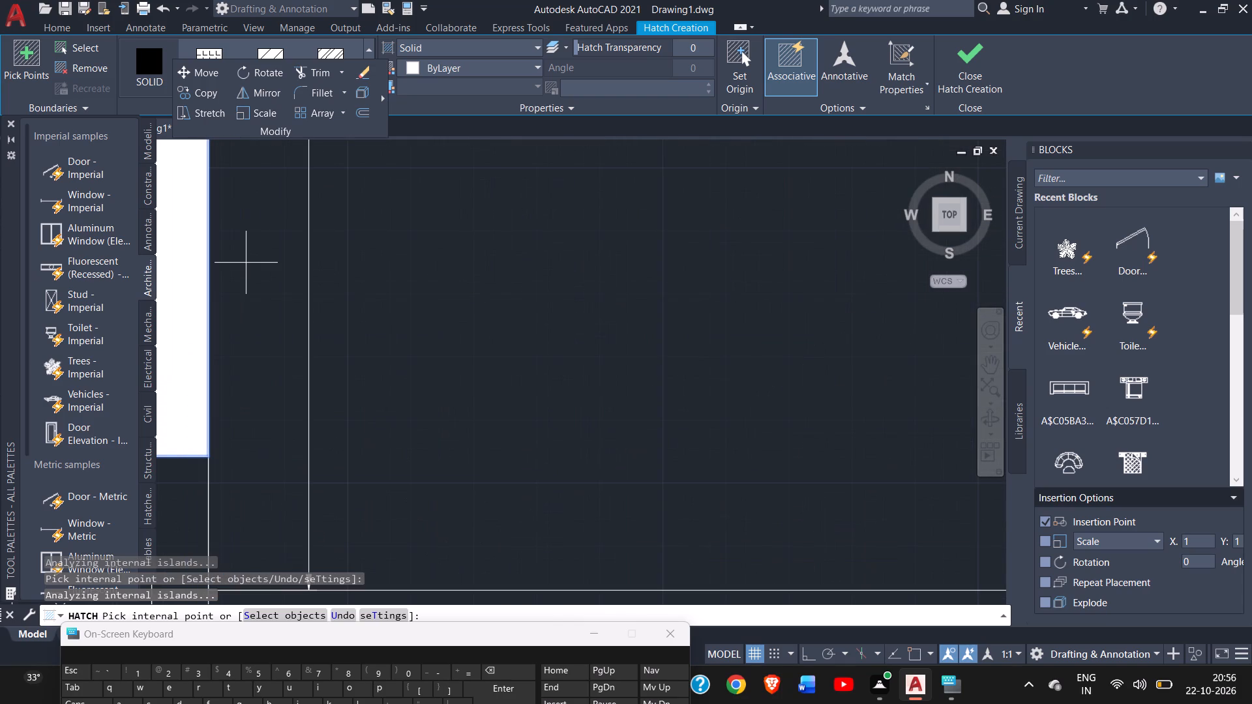
scroll(246, 263, "down", 3, "ctrl")
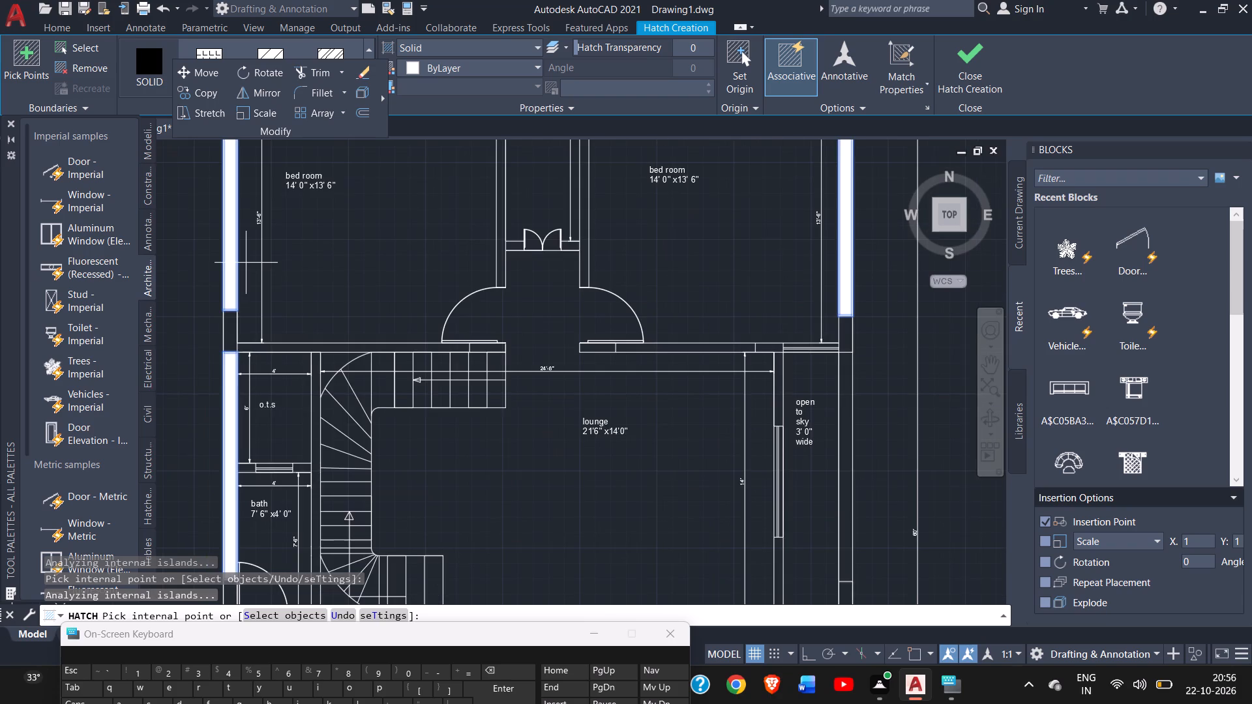
scroll(246, 263, "down", 2, "ctrl")
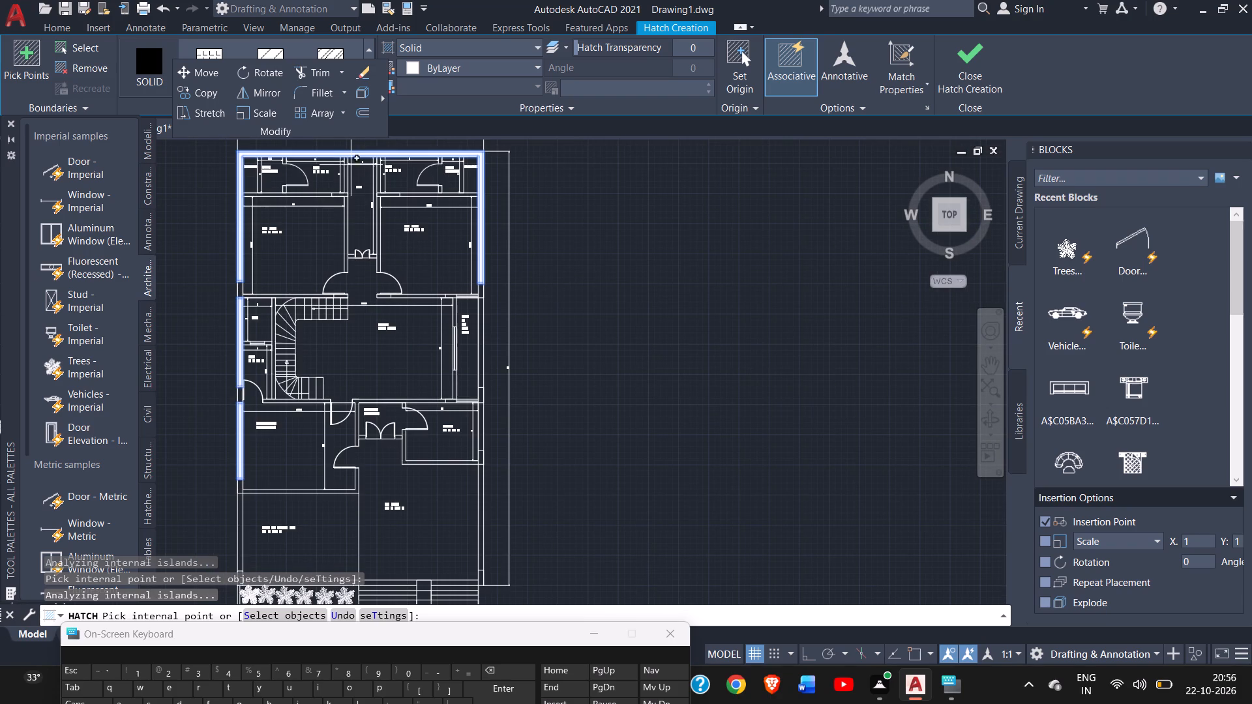
scroll(358, 158, "up", 2, "ctrl")
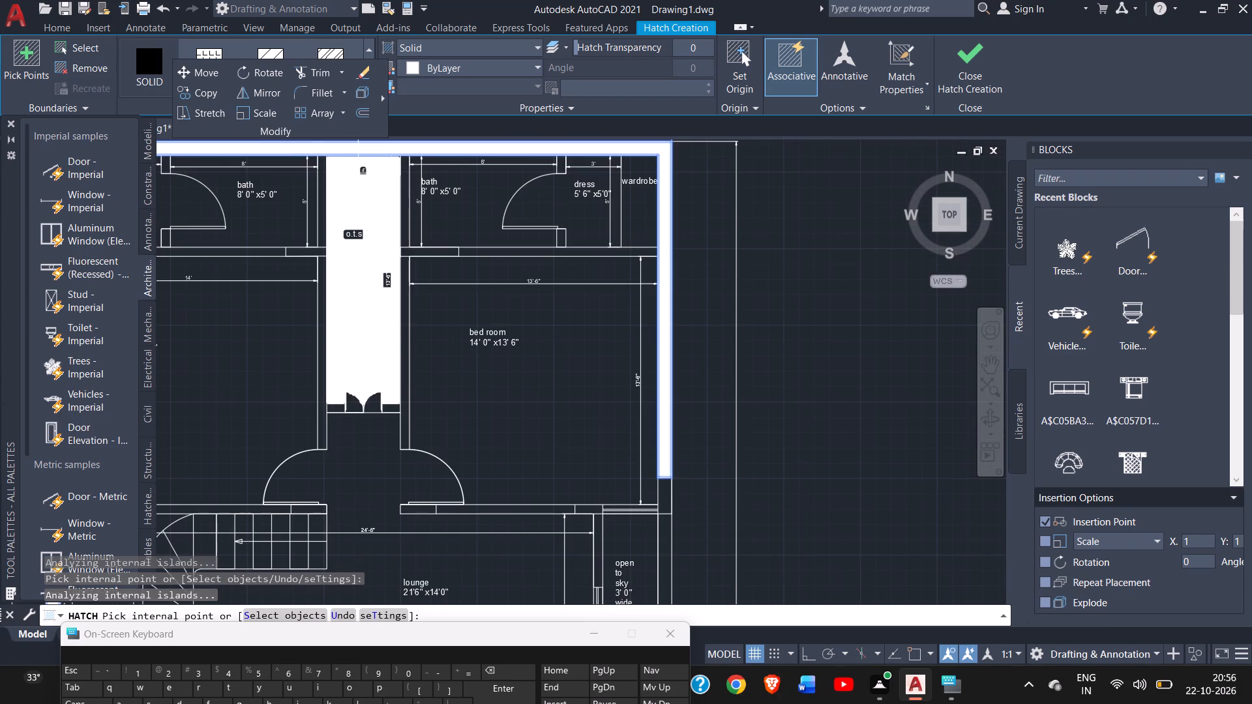
scroll(358, 158, "up", 1, "ctrl")
scroll(358, 158, "down", 1, "ctrl")
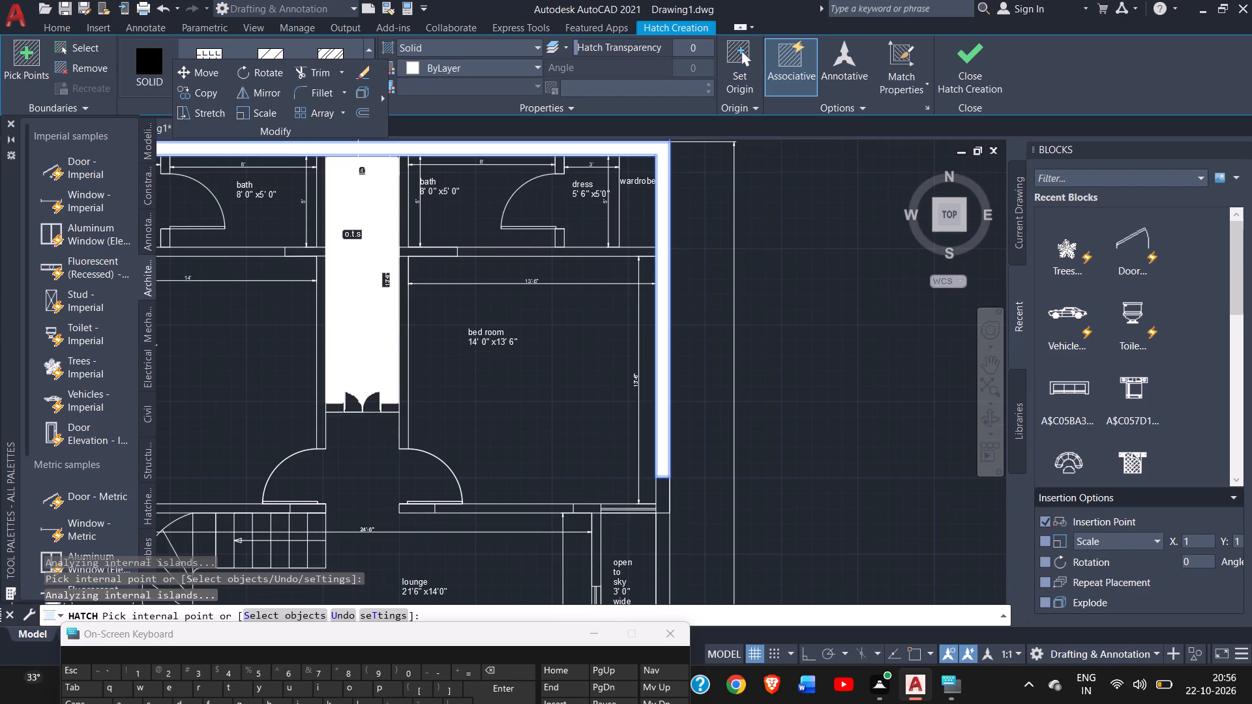
scroll(484, 299, "up", 1, "ctrl")
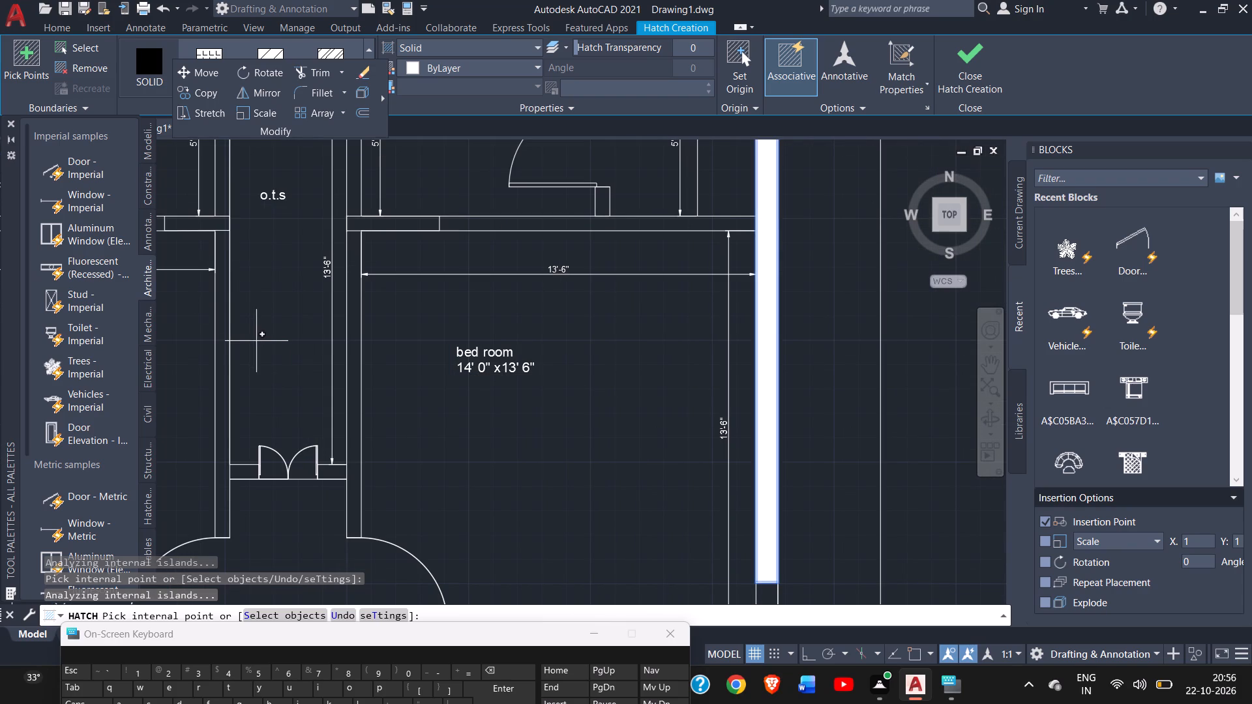
scroll(256, 341, "down", 2, "ctrl")
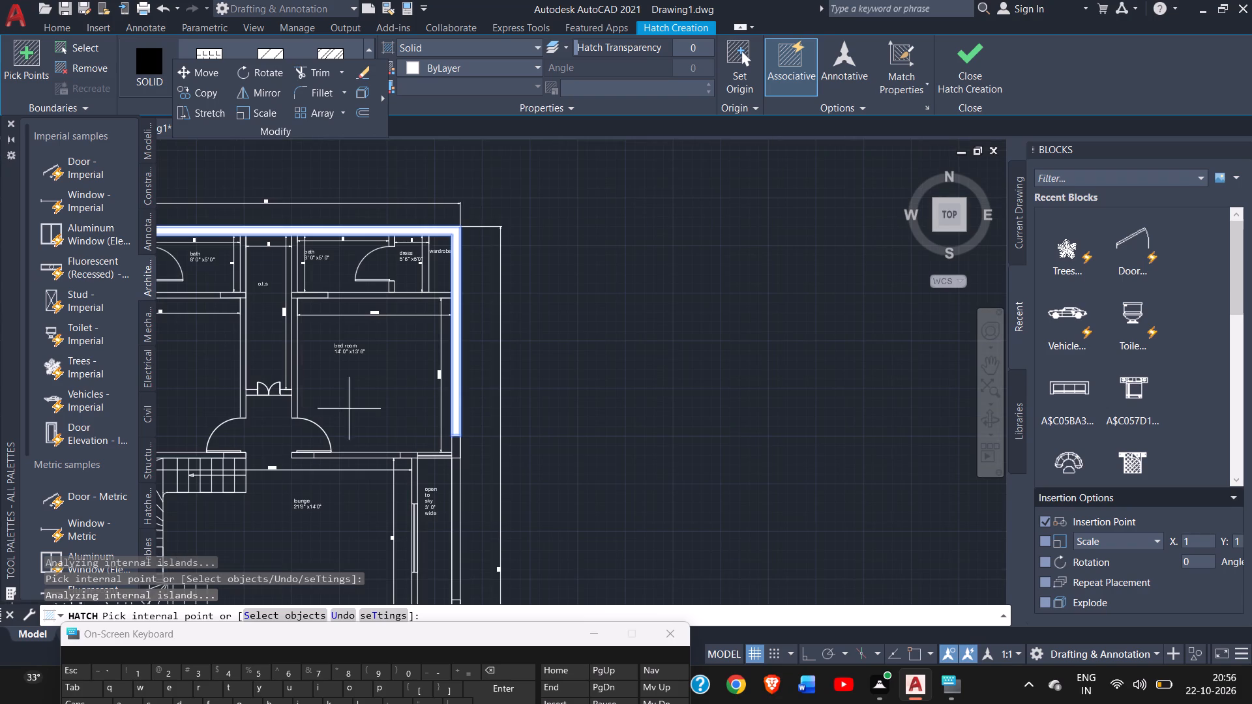
left_click(456, 481)
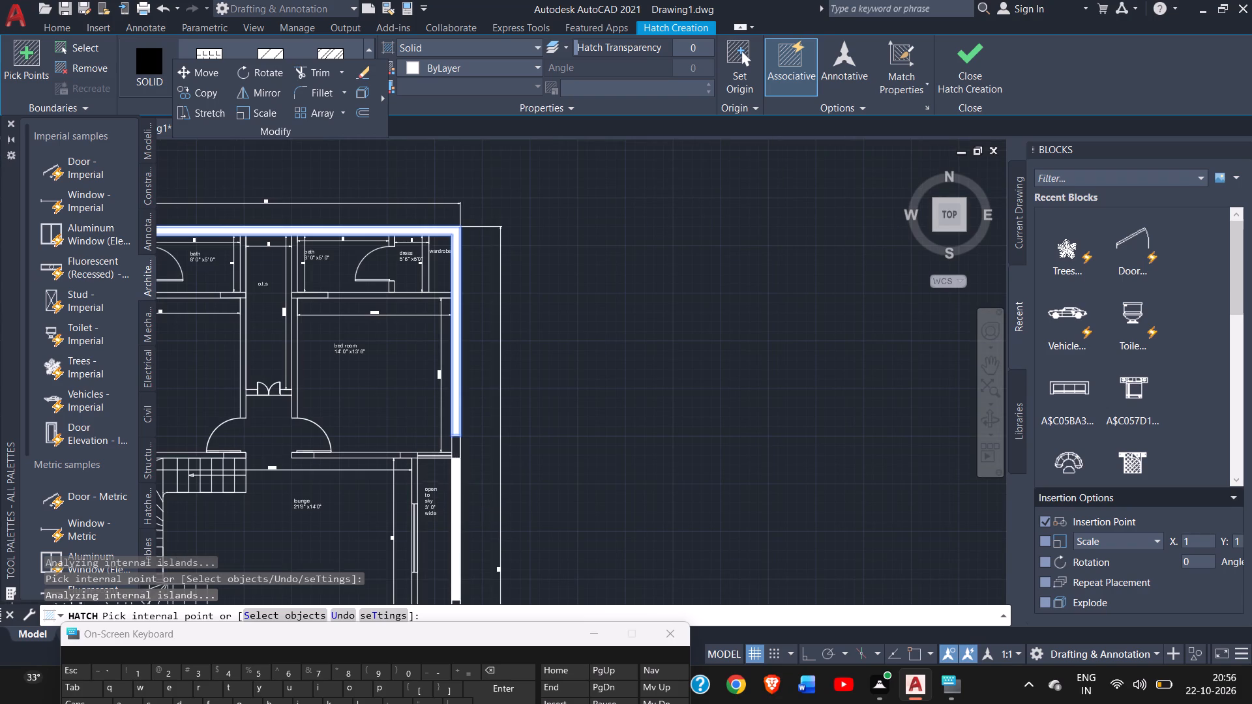
Fill the east outer wall segments beside the kitchen and beside the car porch with the solid hatch.
left_click(985, 373)
left_click_drag(653, 386, 819, 251)
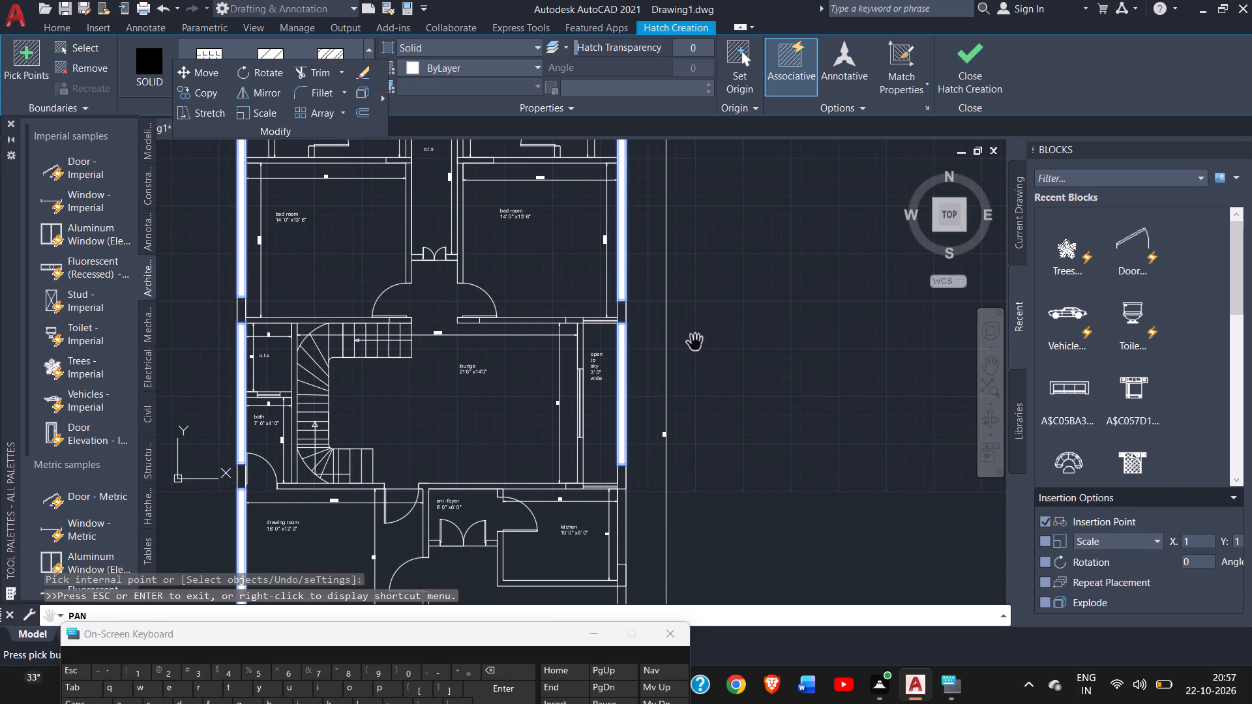
left_click(670, 374)
left_click_drag(681, 375, 636, 272)
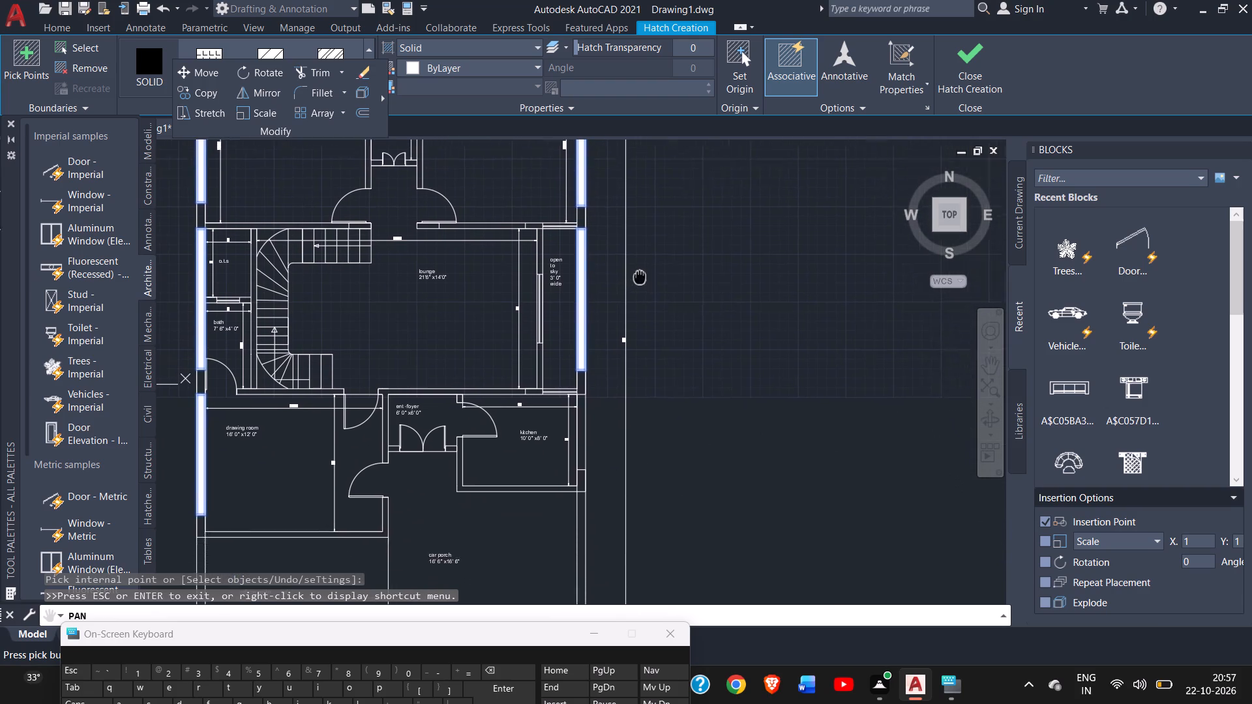
left_click_drag(636, 272, 610, 226)
scroll(610, 226, "down", 2, "ctrl")
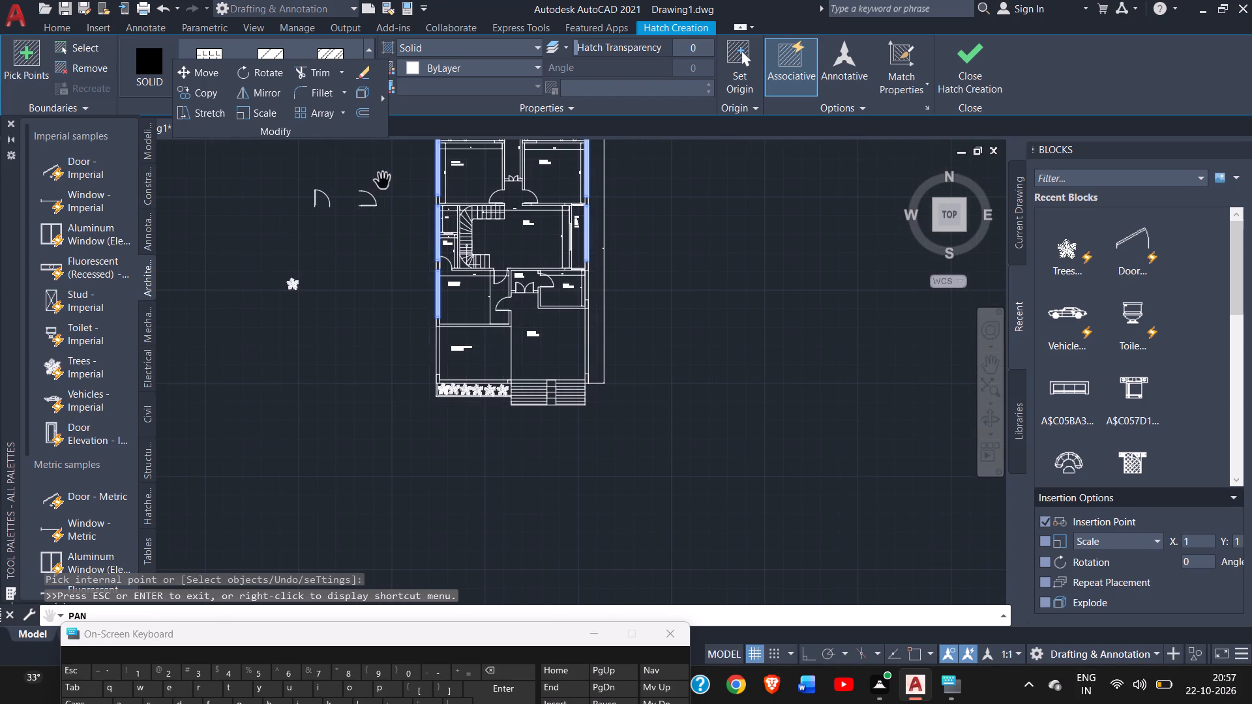
scroll(593, 292, "up", 3, "ctrl")
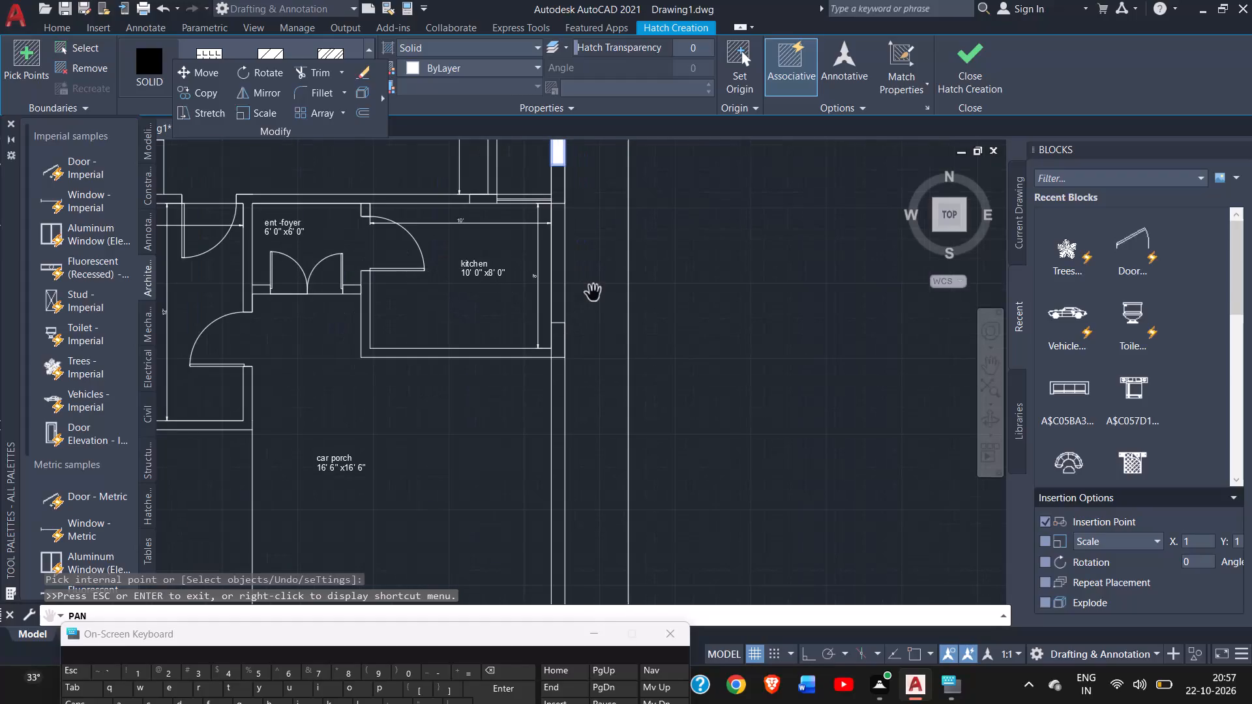
right_click(695, 250)
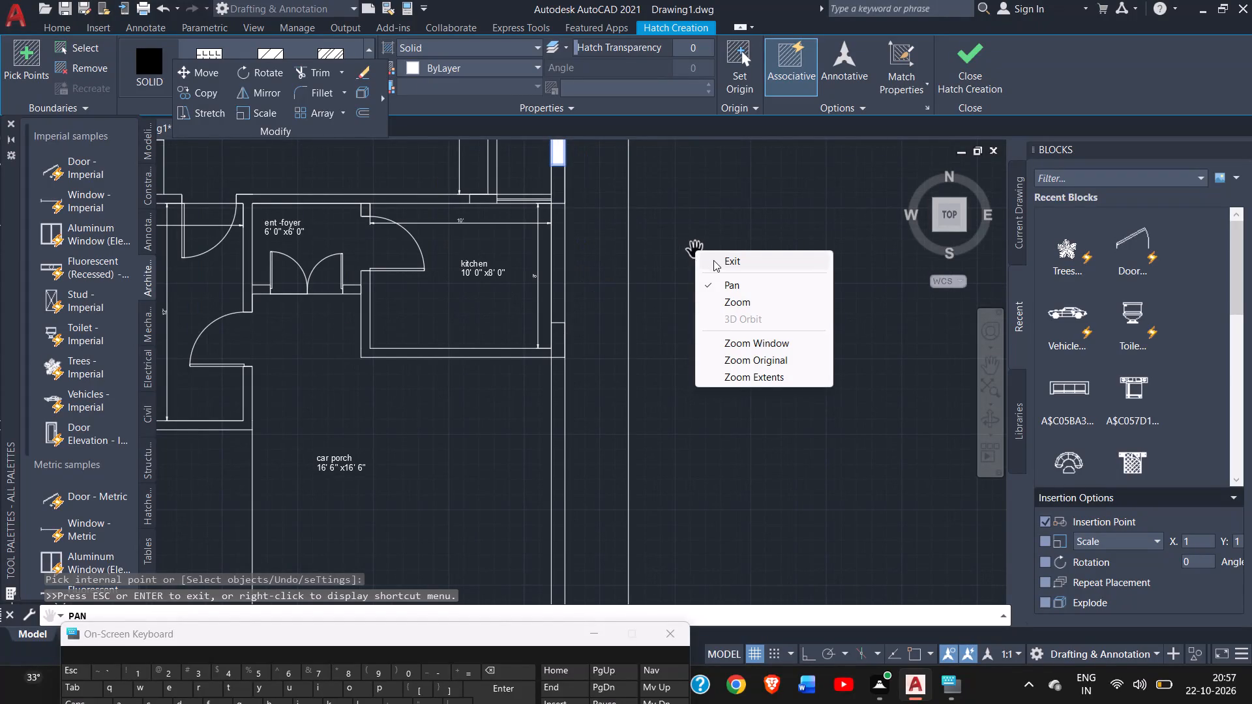
left_click(713, 260)
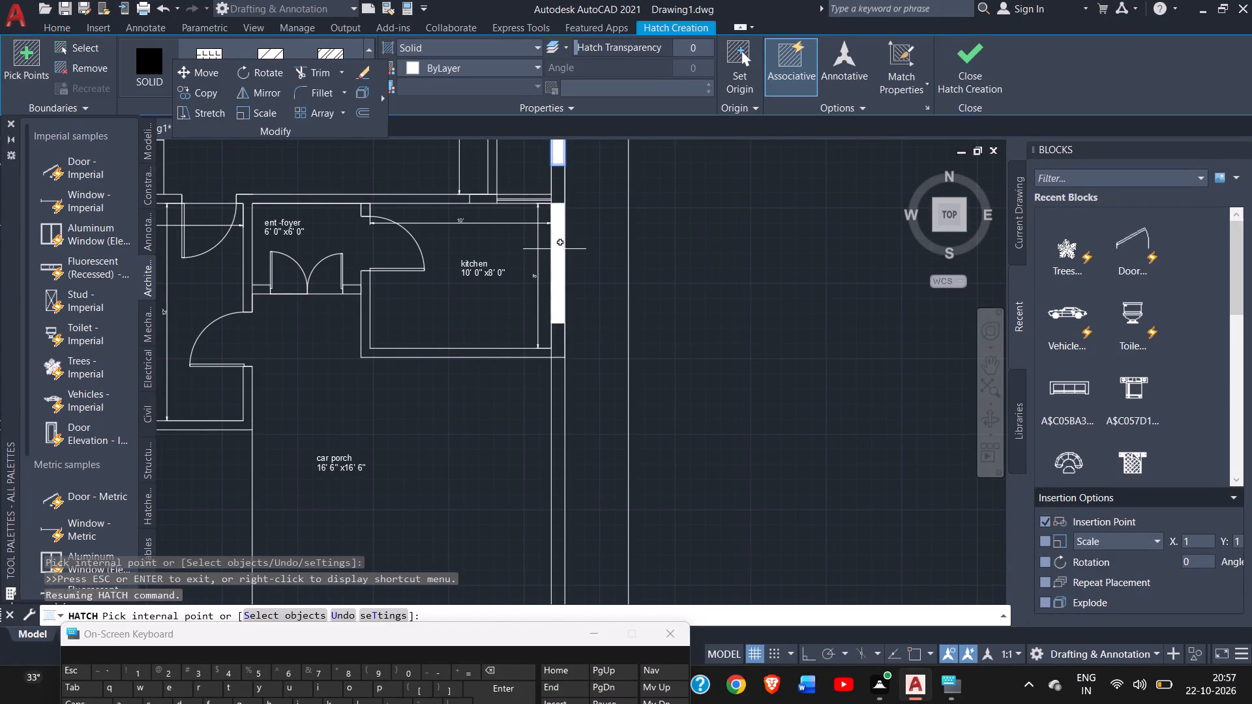
left_click(554, 248)
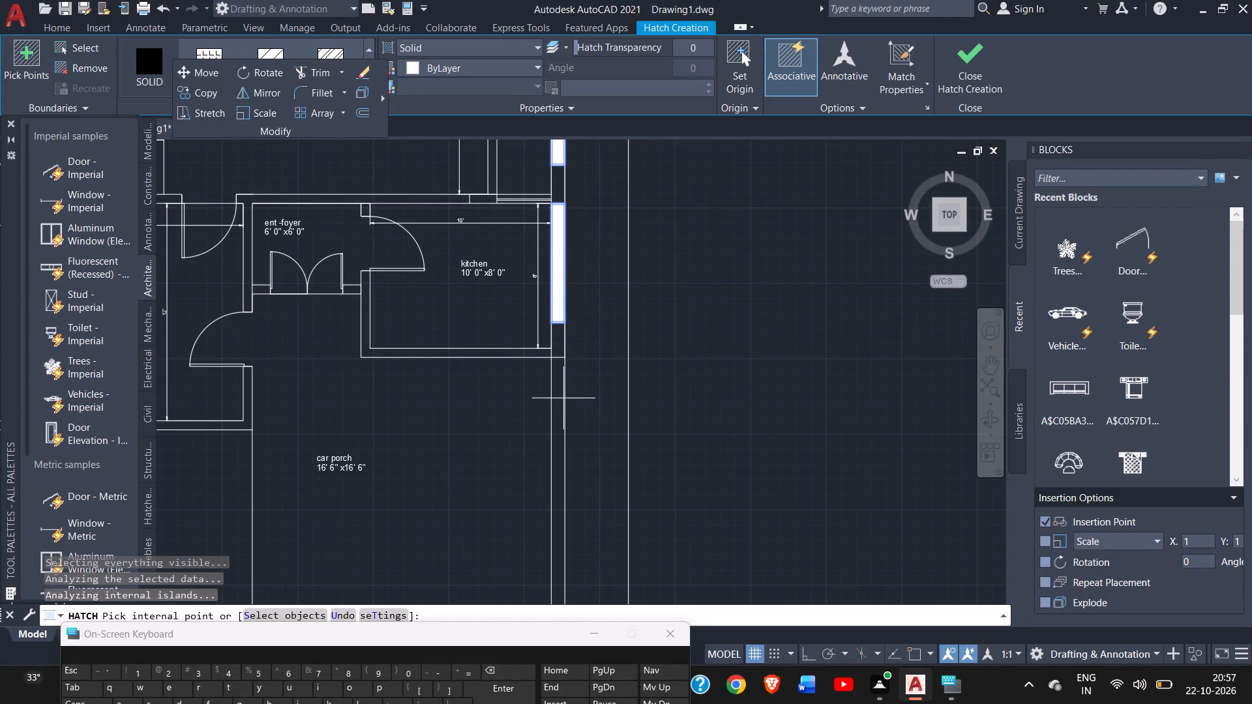
left_click(561, 402)
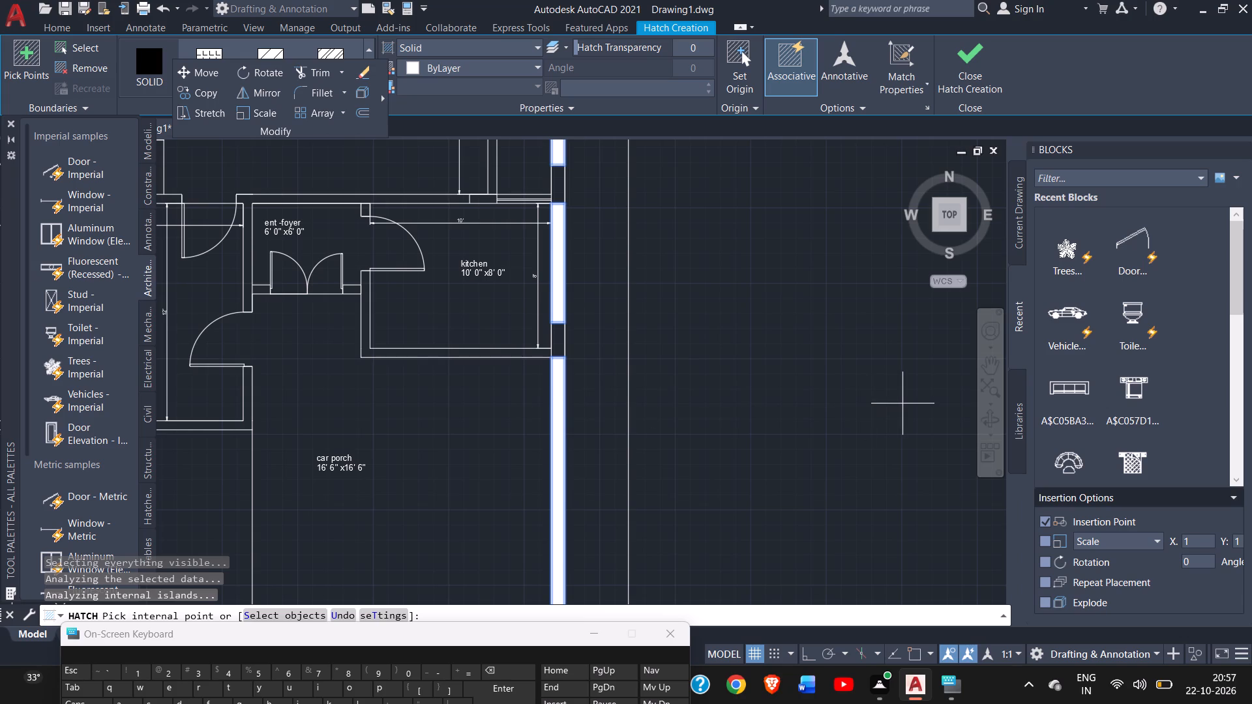
Fill the small car parking area's front and west walls and the wall separating it from the drawing room with the solid hatch.
scroll(731, 340, "down", 1, "ctrl")
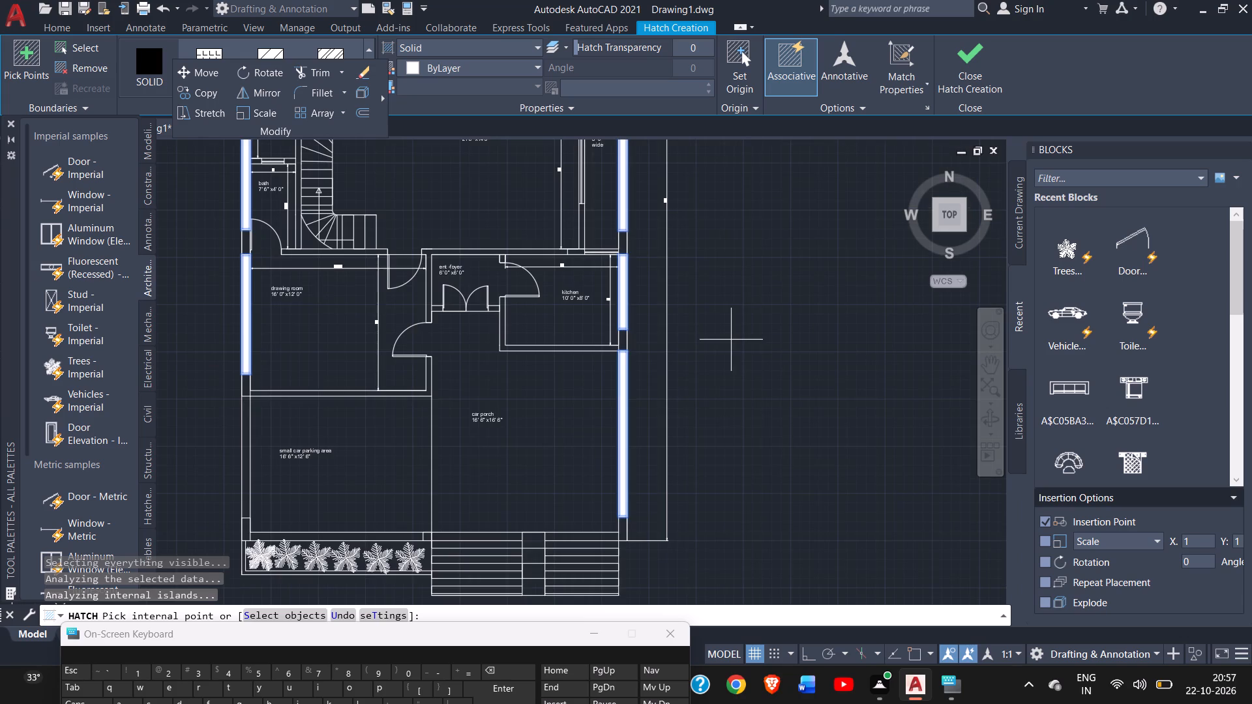
left_click(354, 536)
left_click(245, 457)
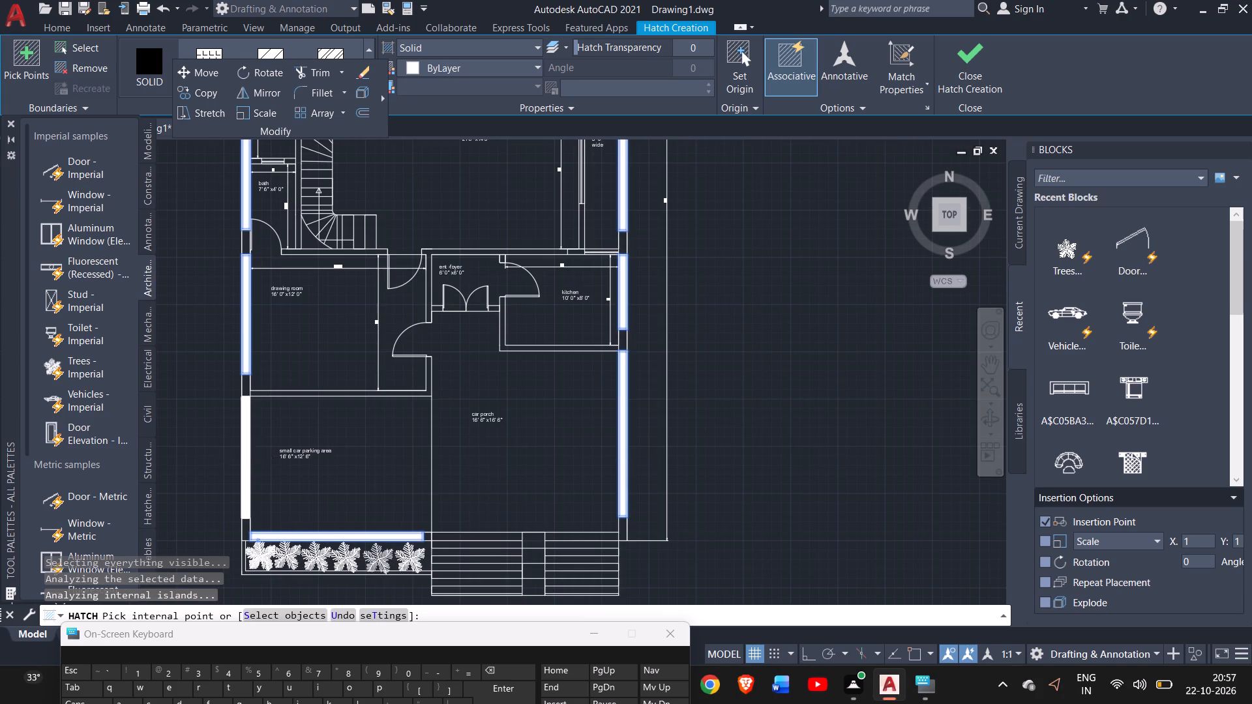
left_click(304, 392)
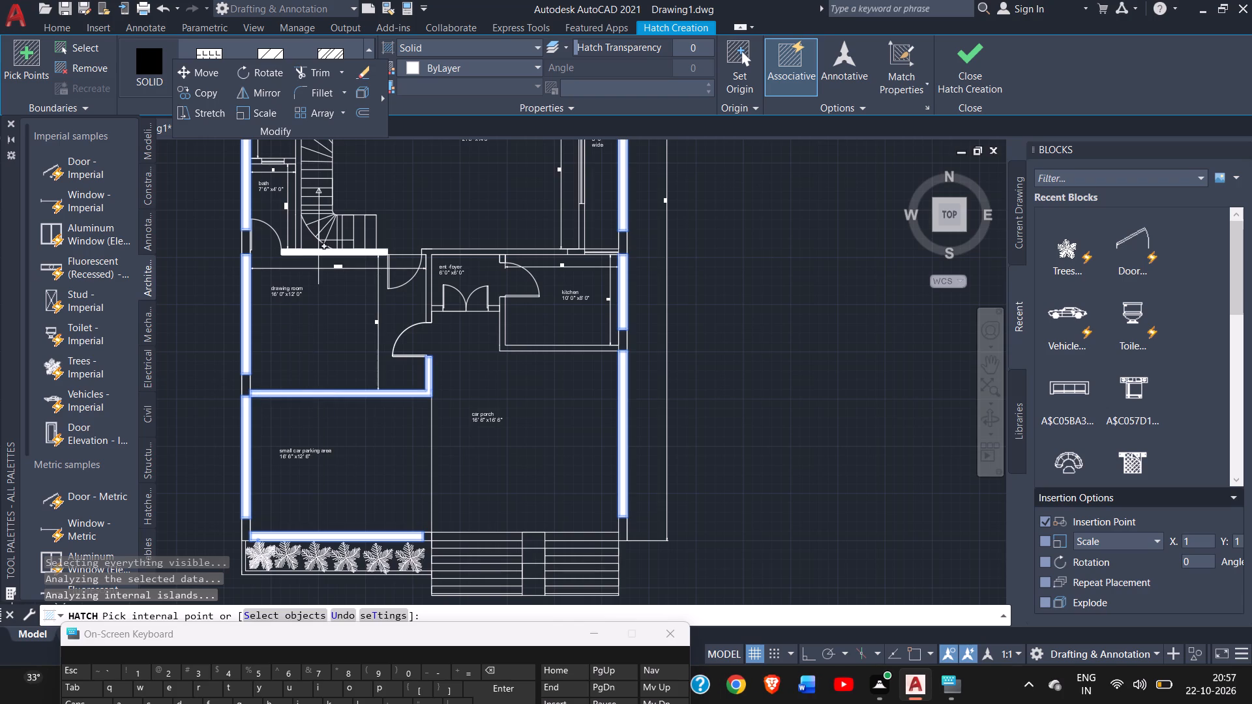
Fill the wall segments along the lounge's south and north sides, including the connected wall between drawing room and entrance foyer.
left_click(319, 253)
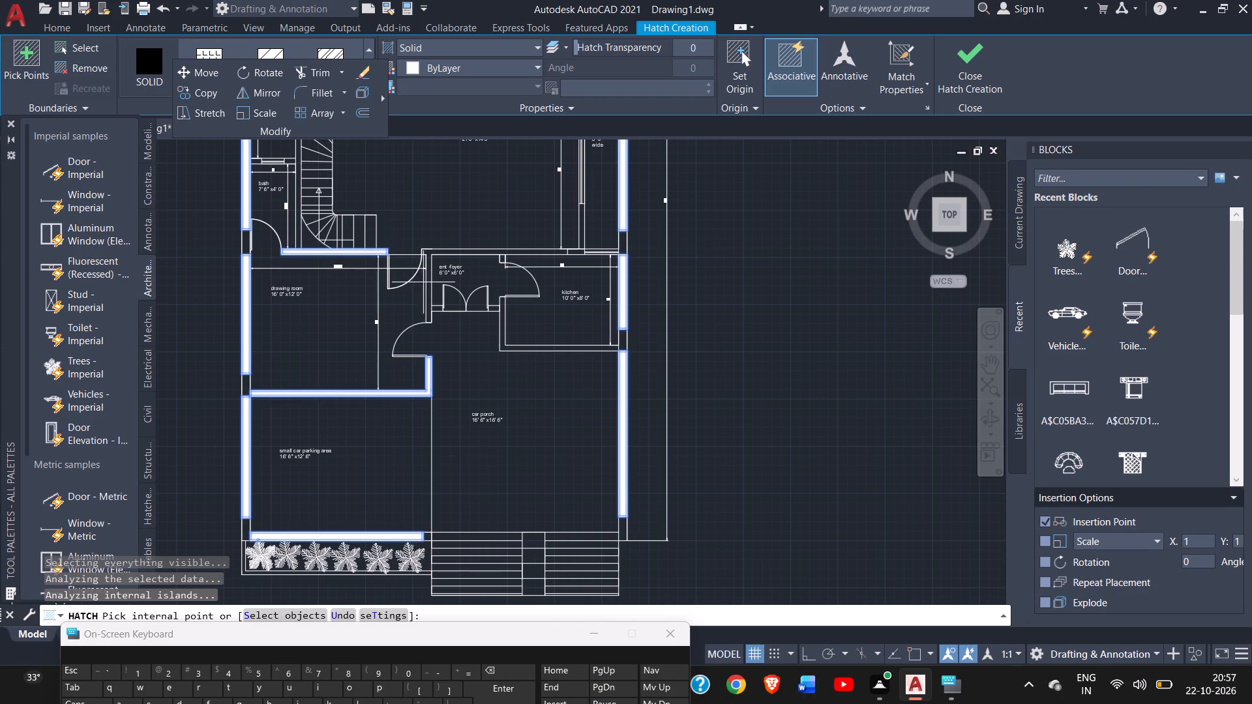
left_click(428, 287)
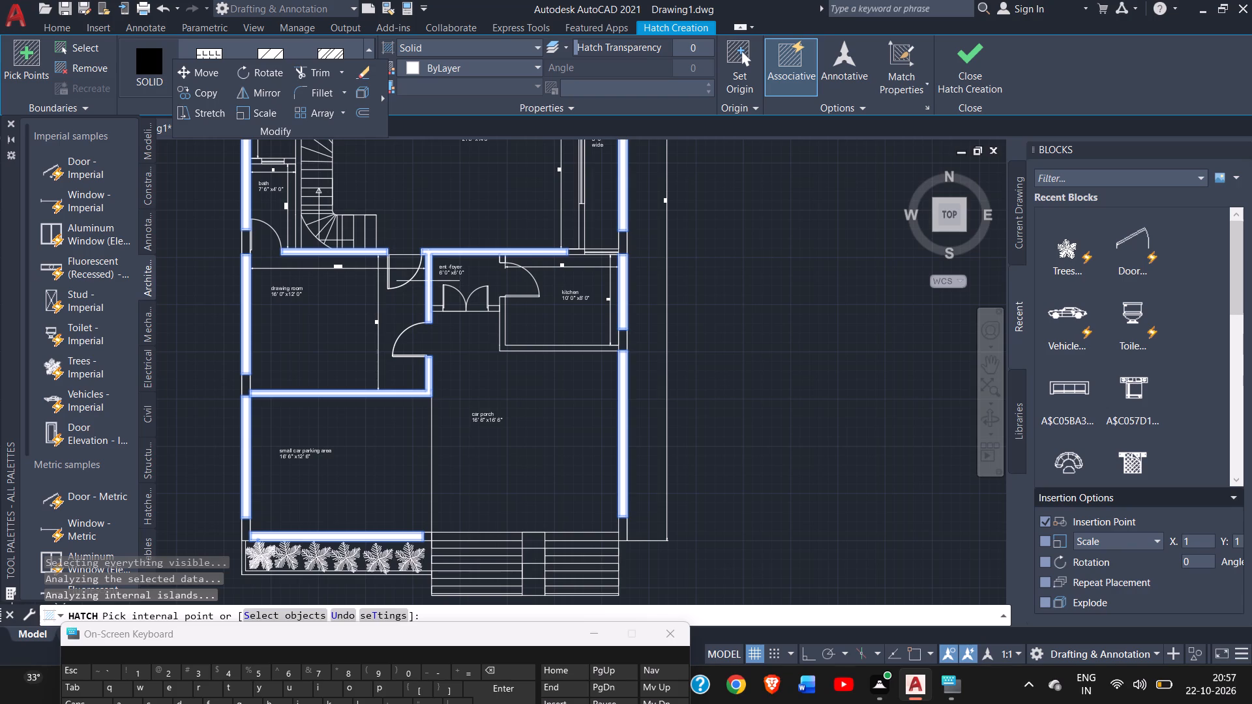
scroll(437, 218, "down", 2, "ctrl")
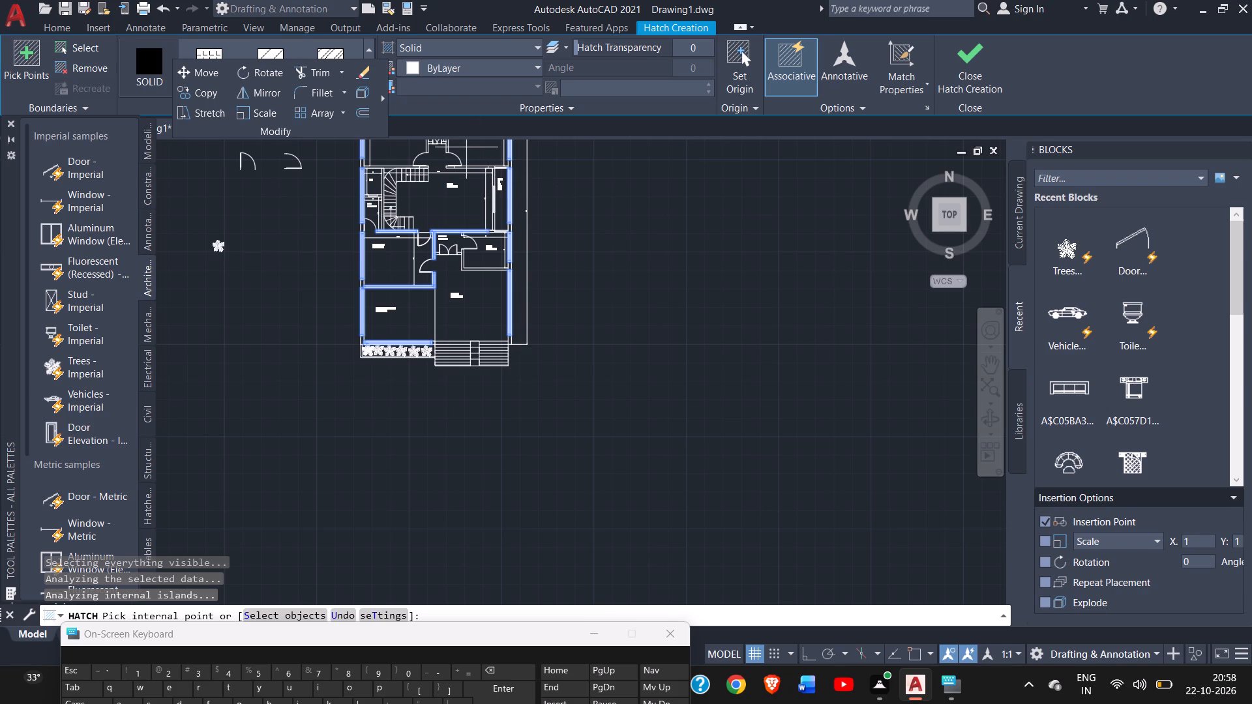
scroll(466, 147, "up", 2, "ctrl")
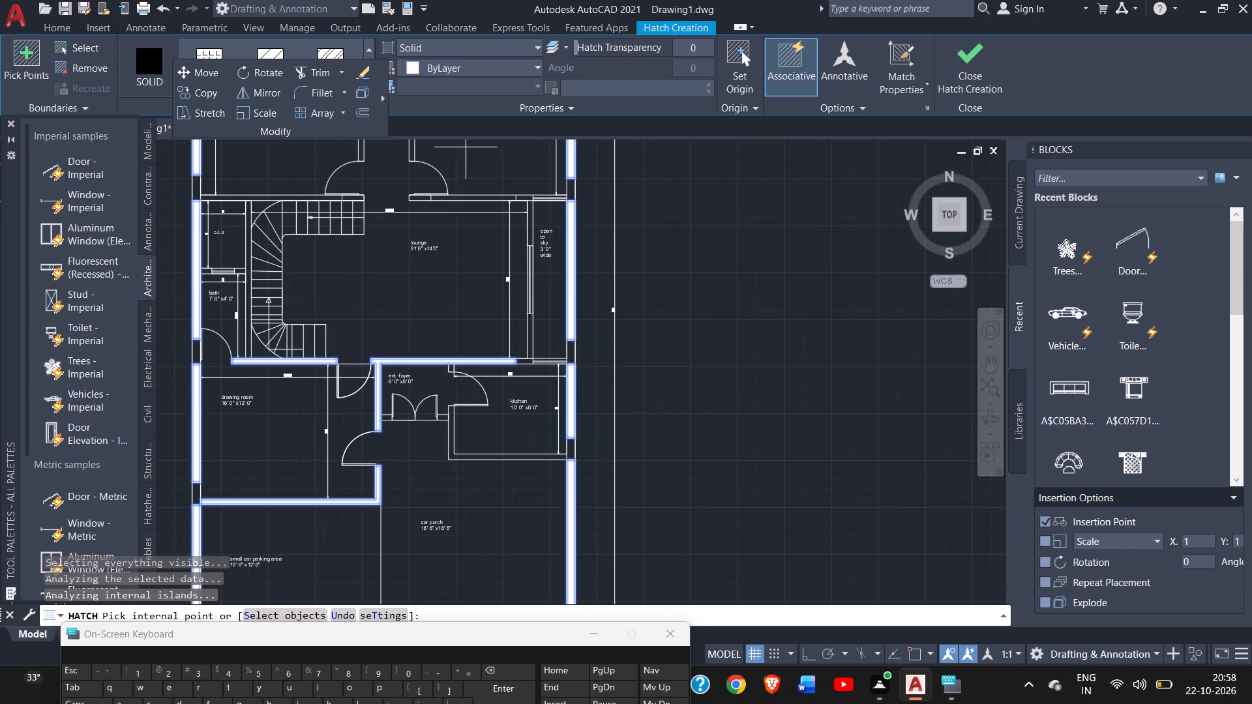
left_click(288, 198)
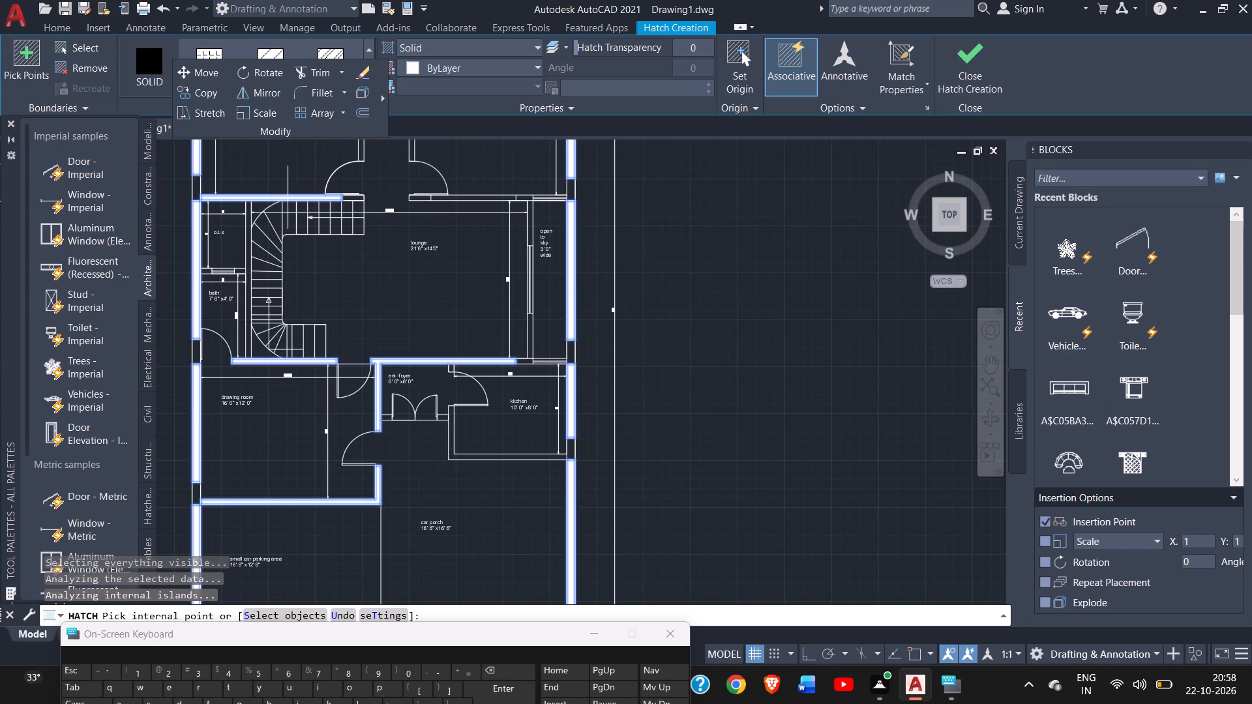
left_click(460, 199)
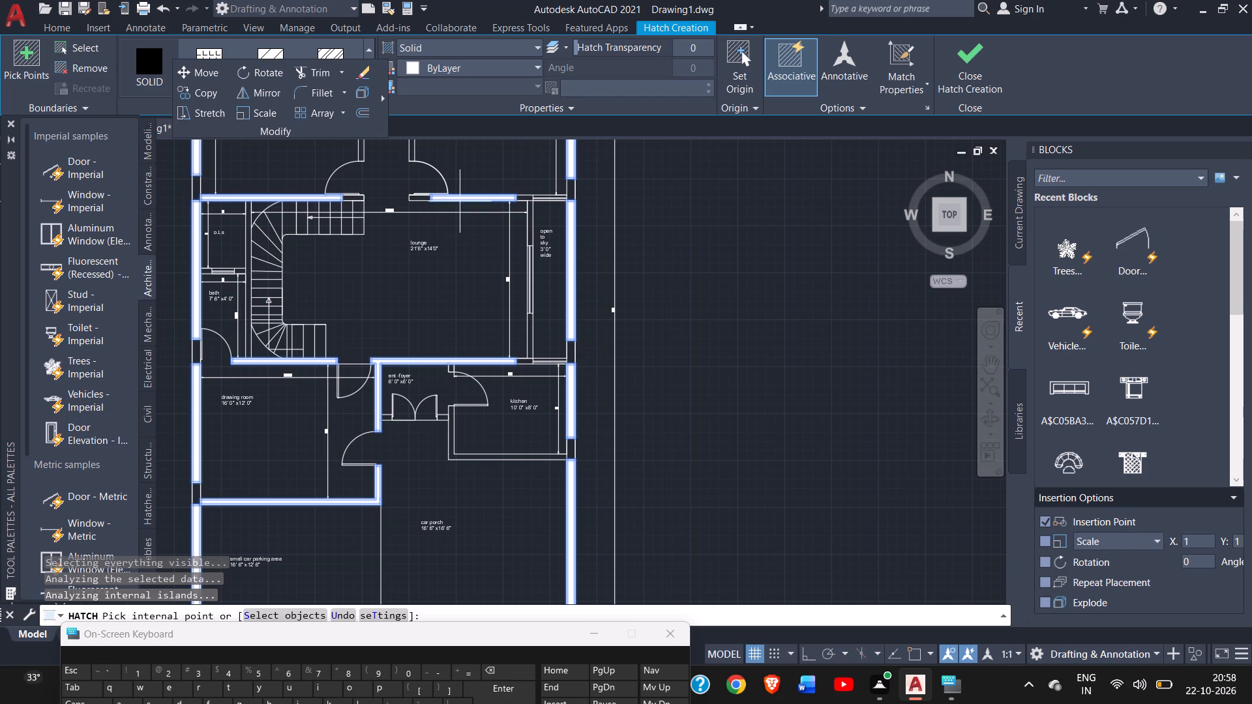
Fill the kitchen's connected west and south walls bordering the car porch with the solid hatch.
scroll(443, 433, "up", 1, "ctrl")
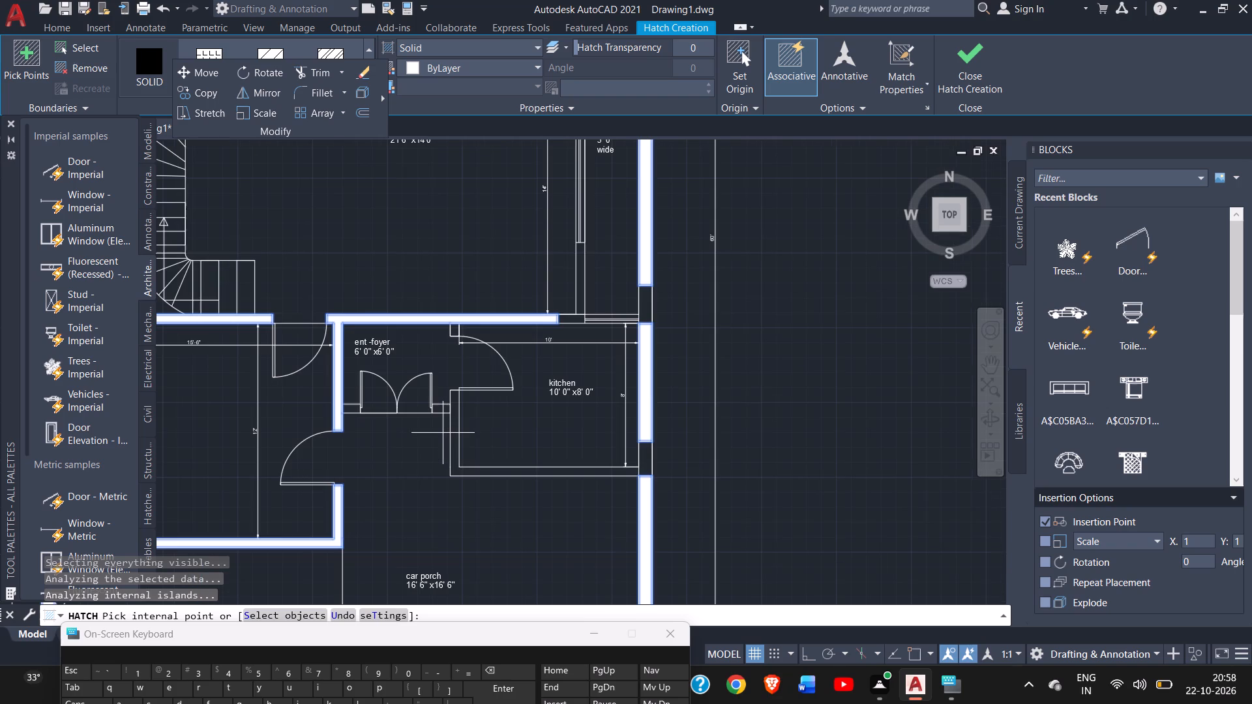
left_click(456, 433)
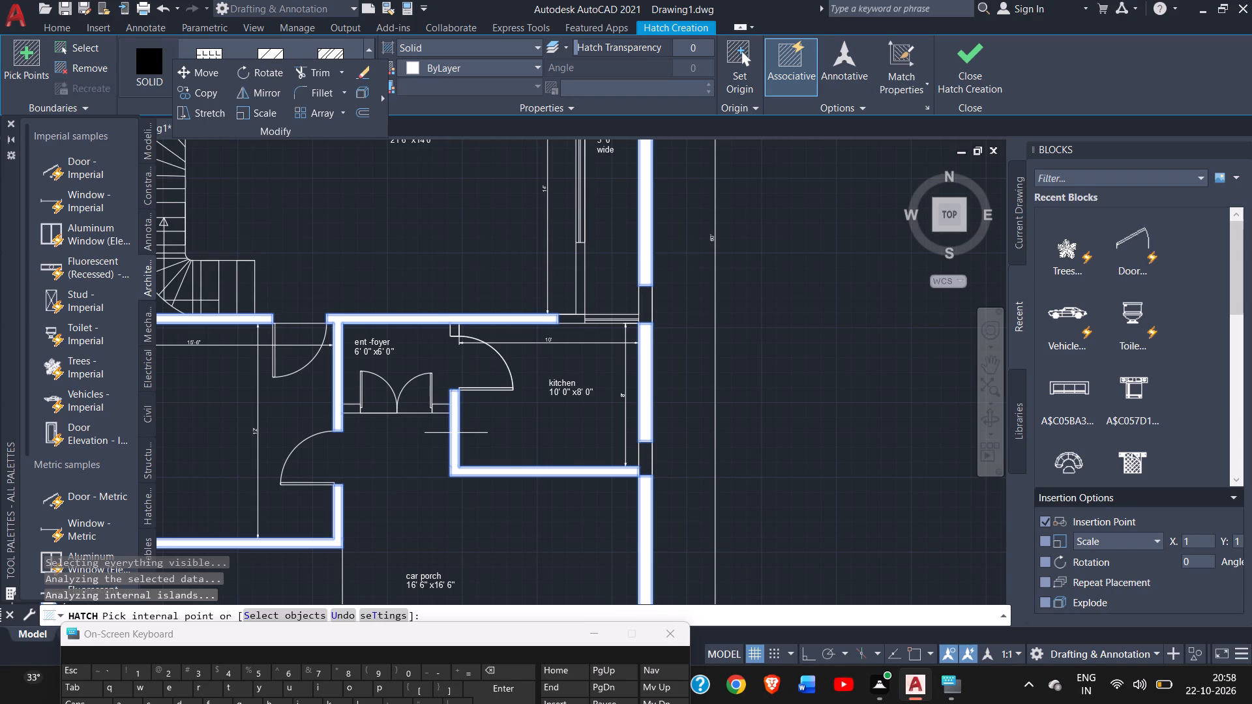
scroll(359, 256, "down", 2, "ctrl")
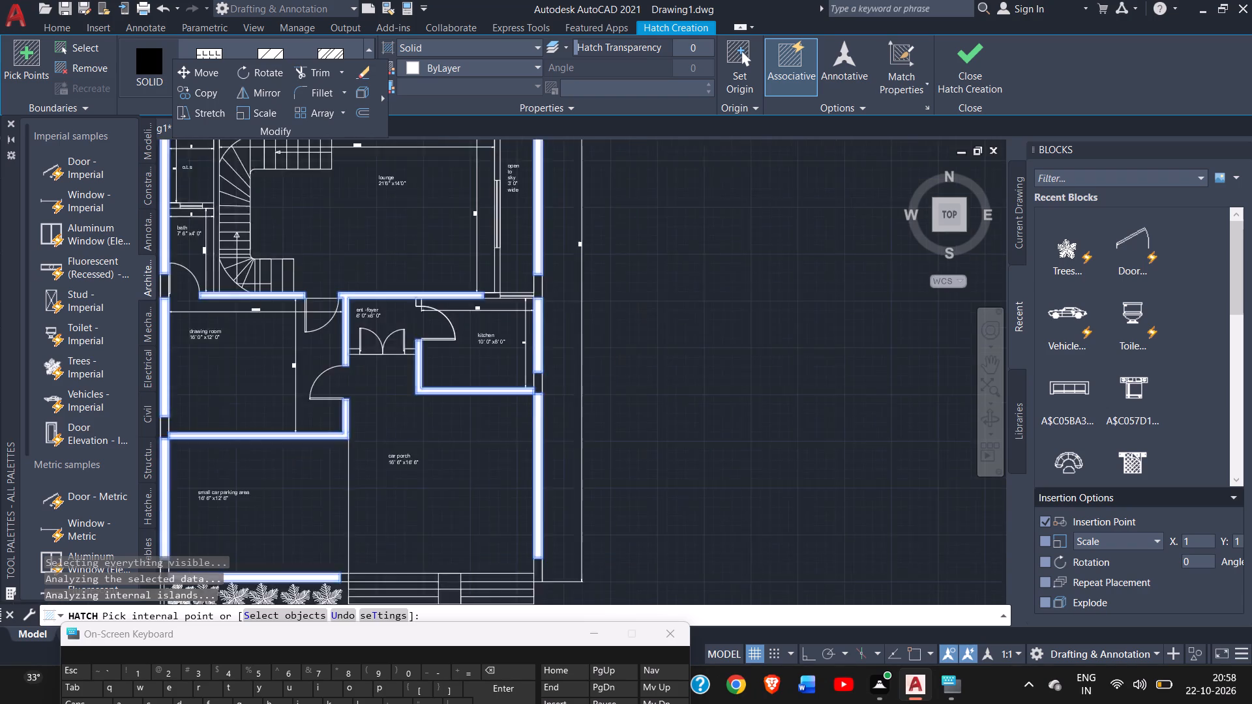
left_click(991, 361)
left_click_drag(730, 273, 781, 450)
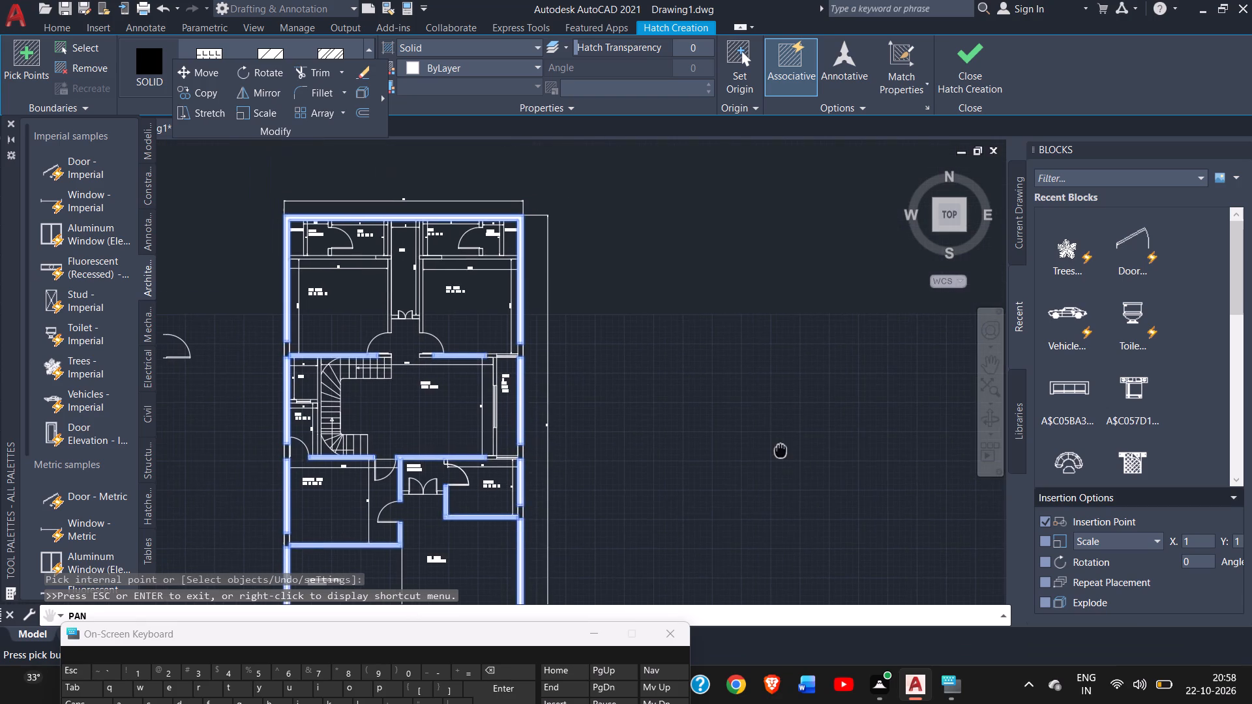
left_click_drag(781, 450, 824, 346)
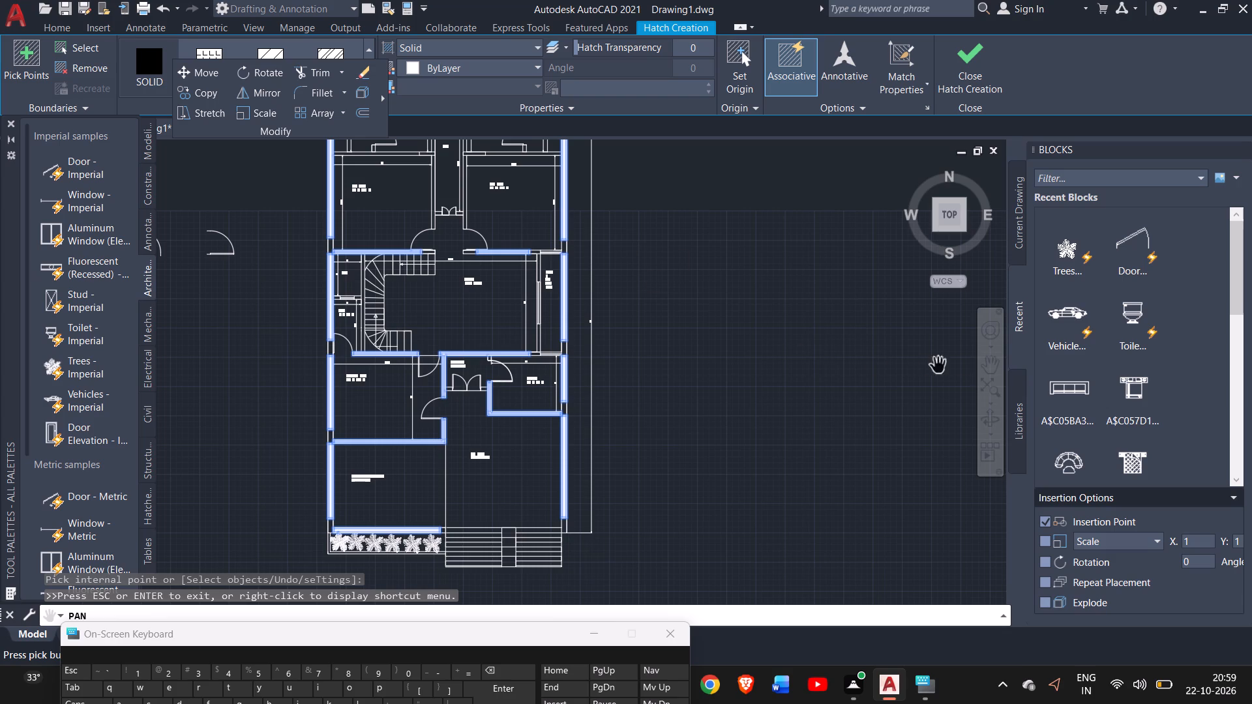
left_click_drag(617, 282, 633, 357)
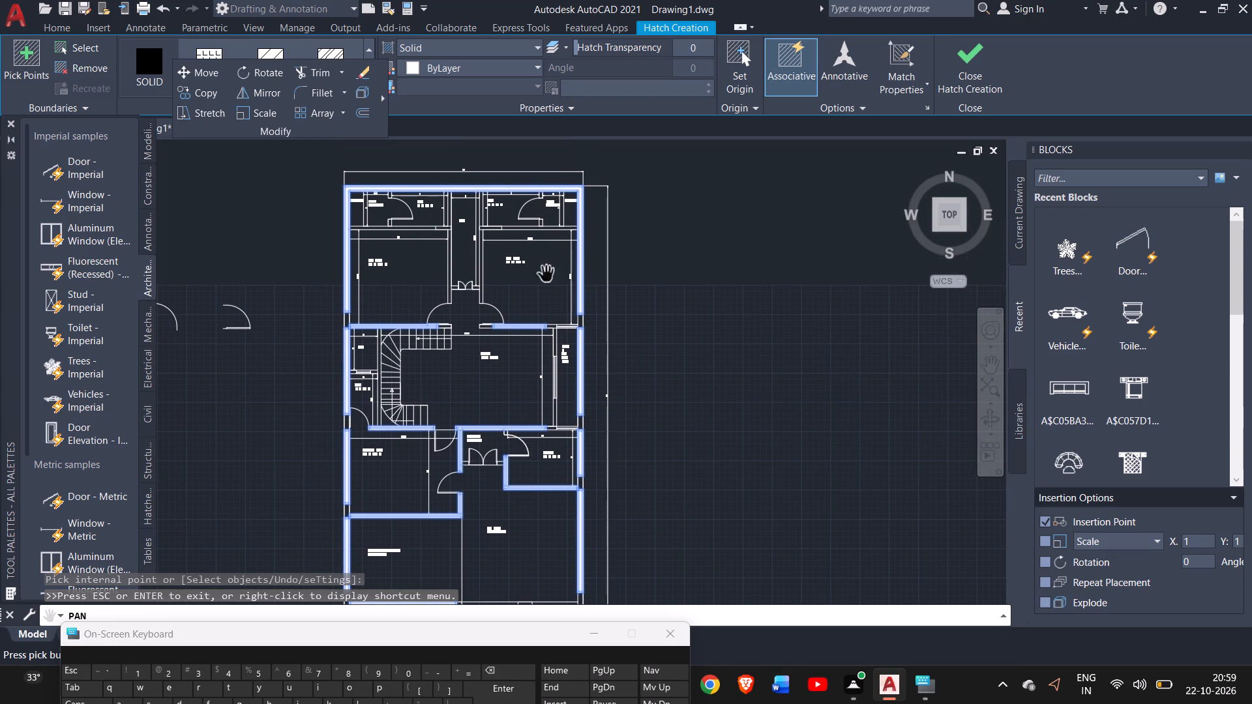
Fill the walls on both sides of the o.t.s shaft and the east bedroom's north wall with the solid hatch.
scroll(445, 238, "up", 1, "ctrl")
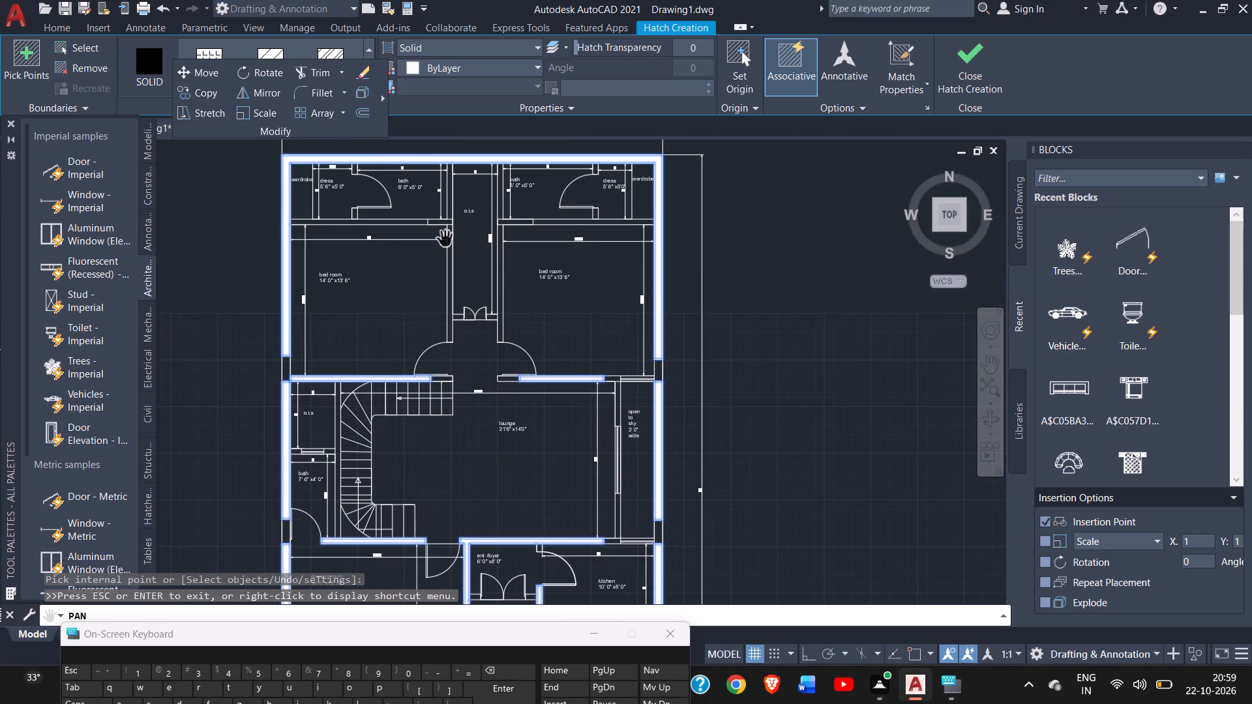
scroll(445, 238, "up", 2, "ctrl")
scroll(445, 238, "down", 2, "ctrl")
right_click(741, 252)
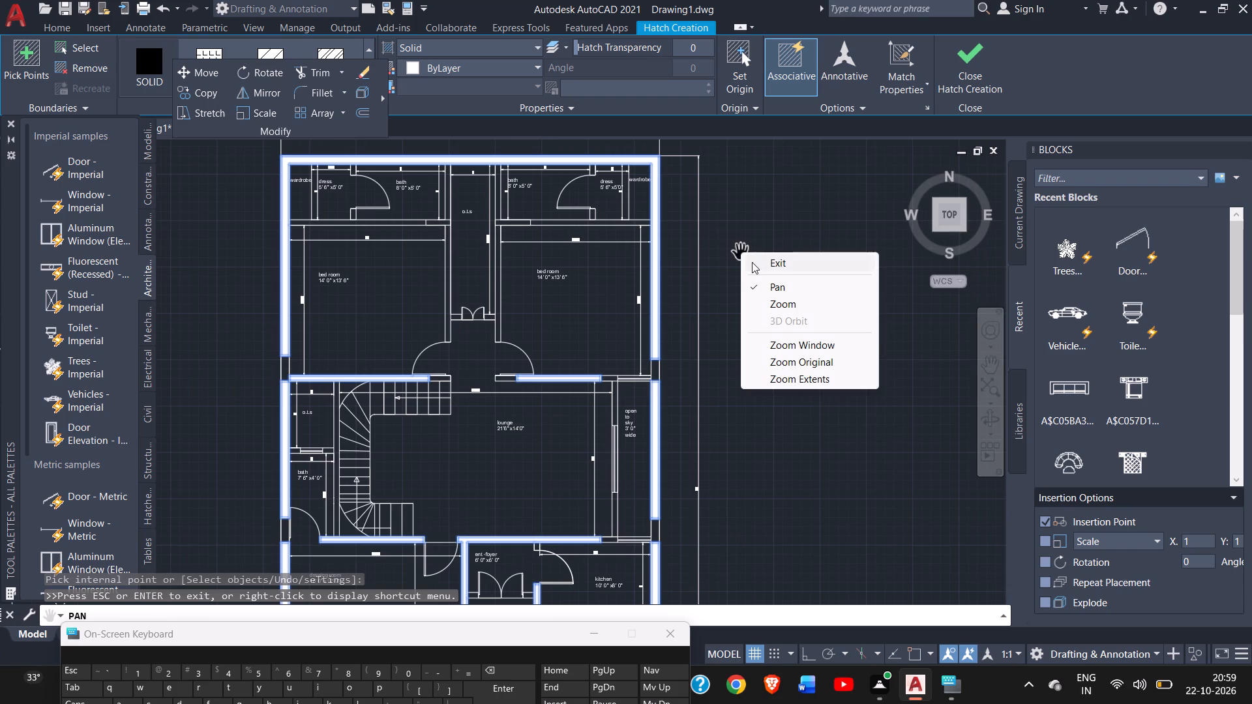
left_click(760, 273)
left_click(774, 270)
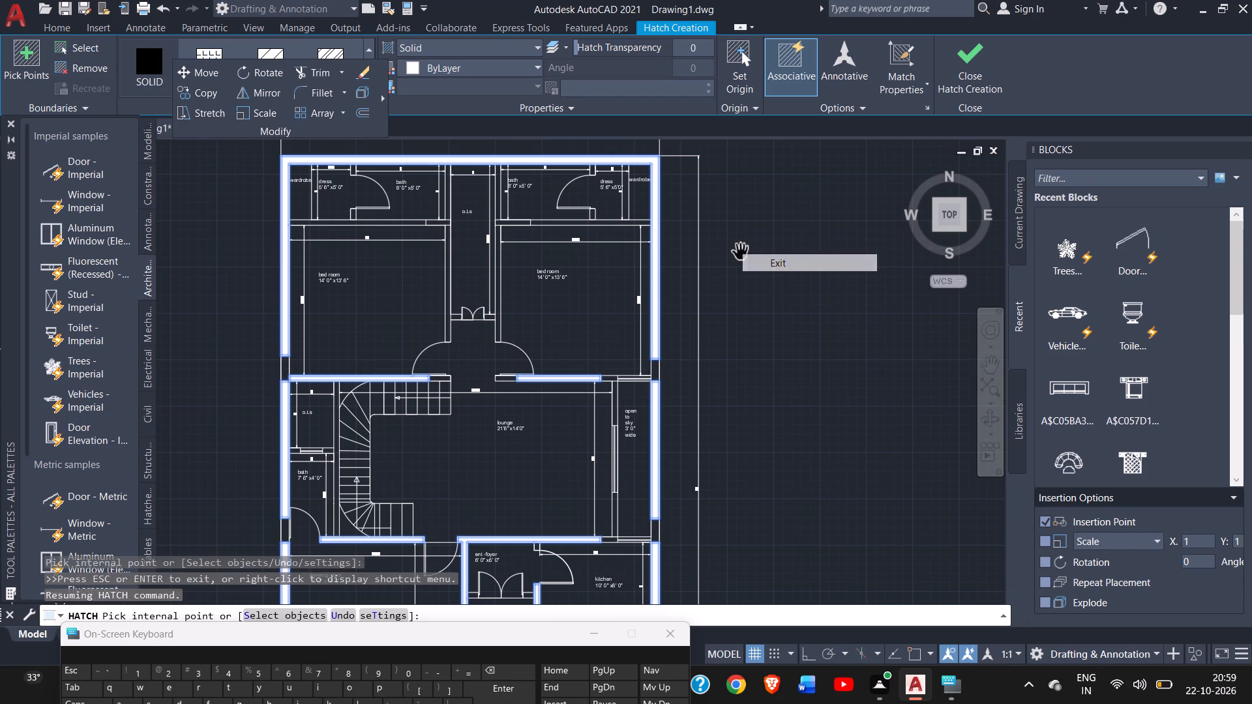
left_click(449, 245)
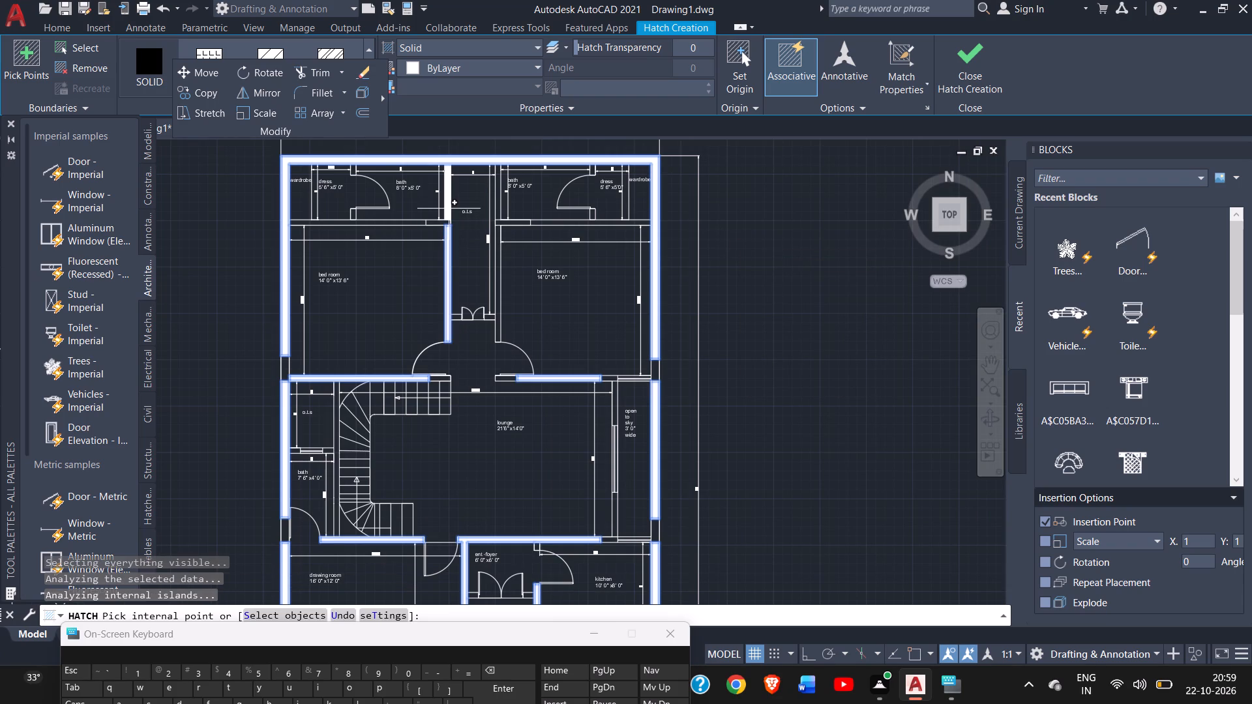
scroll(449, 209, "up", 1, "ctrl")
left_click(449, 209)
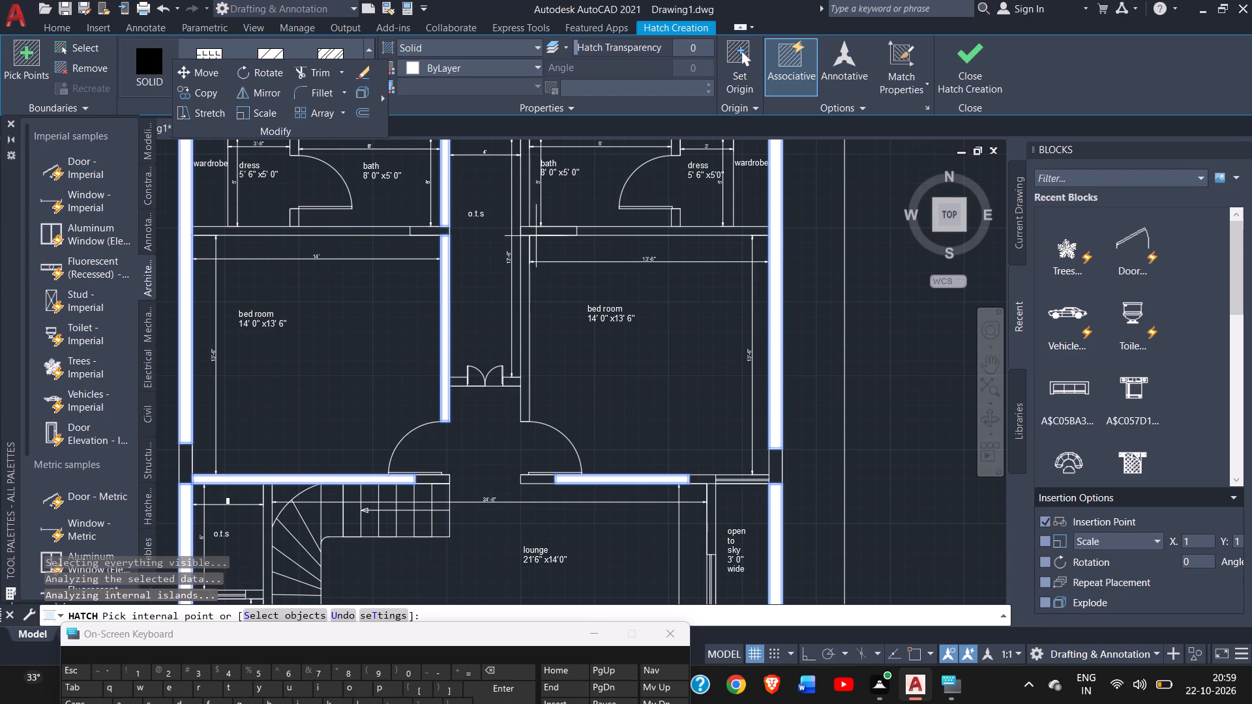
left_click(524, 209)
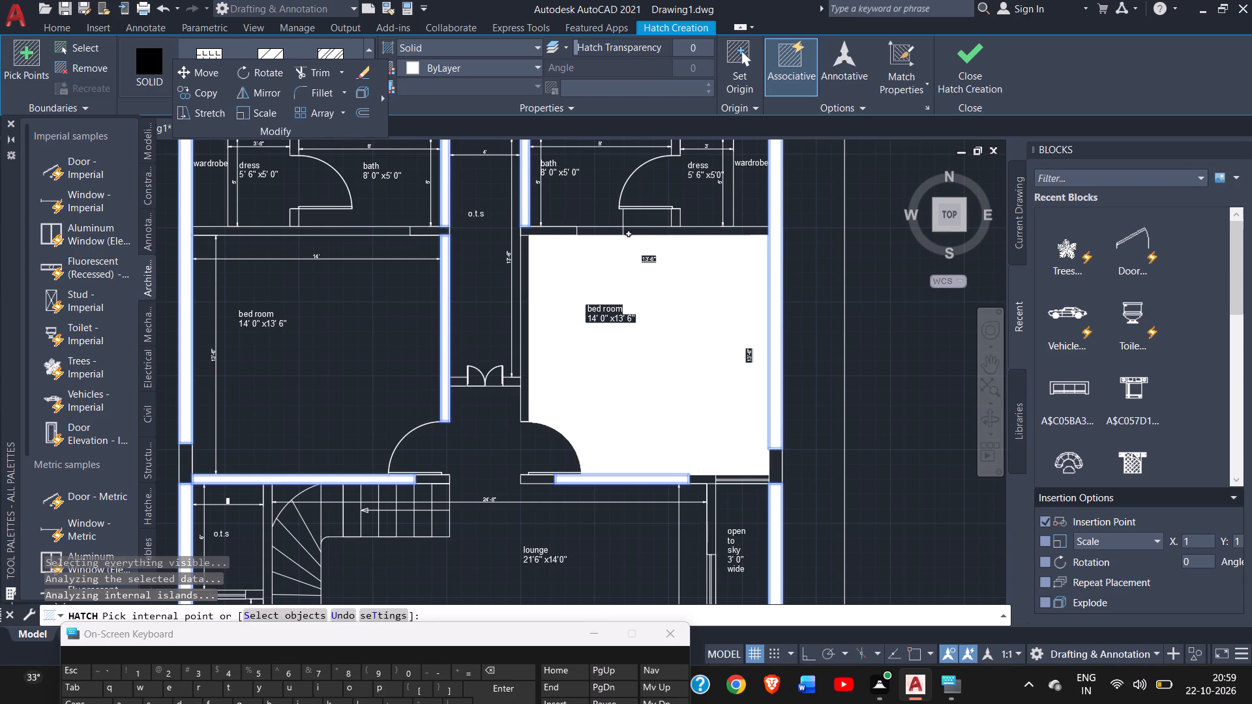
left_click(599, 233)
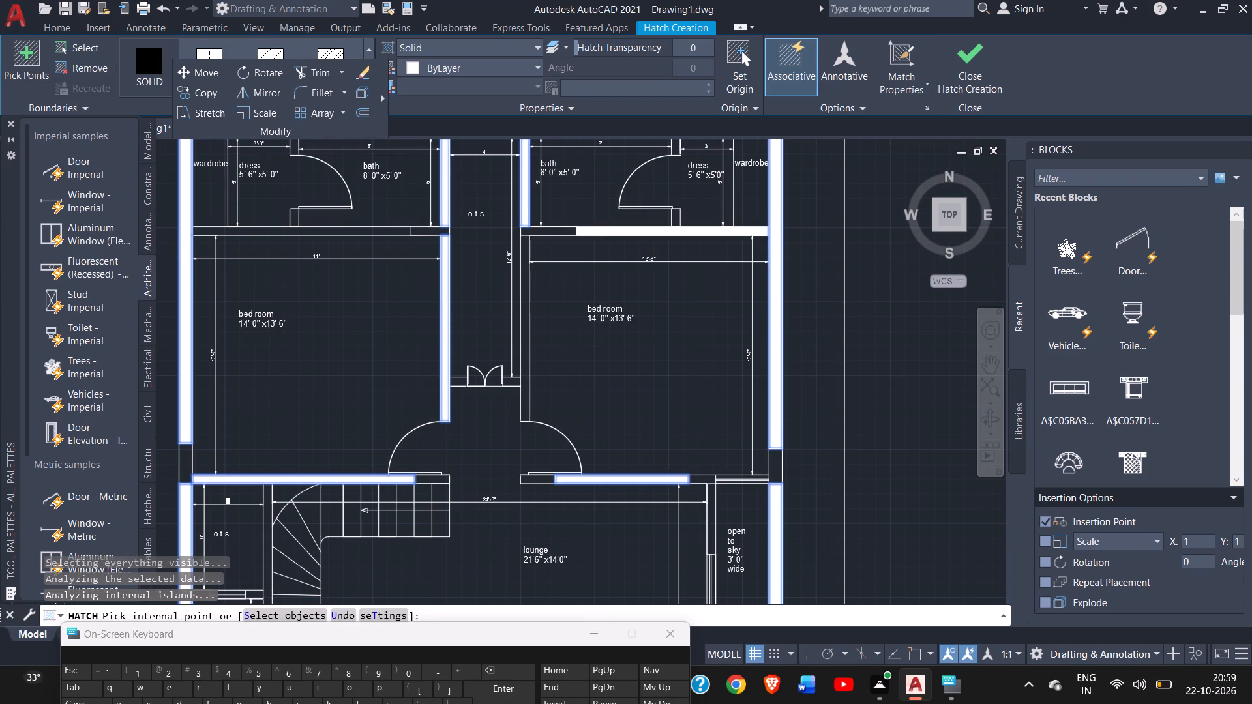
left_click(526, 263)
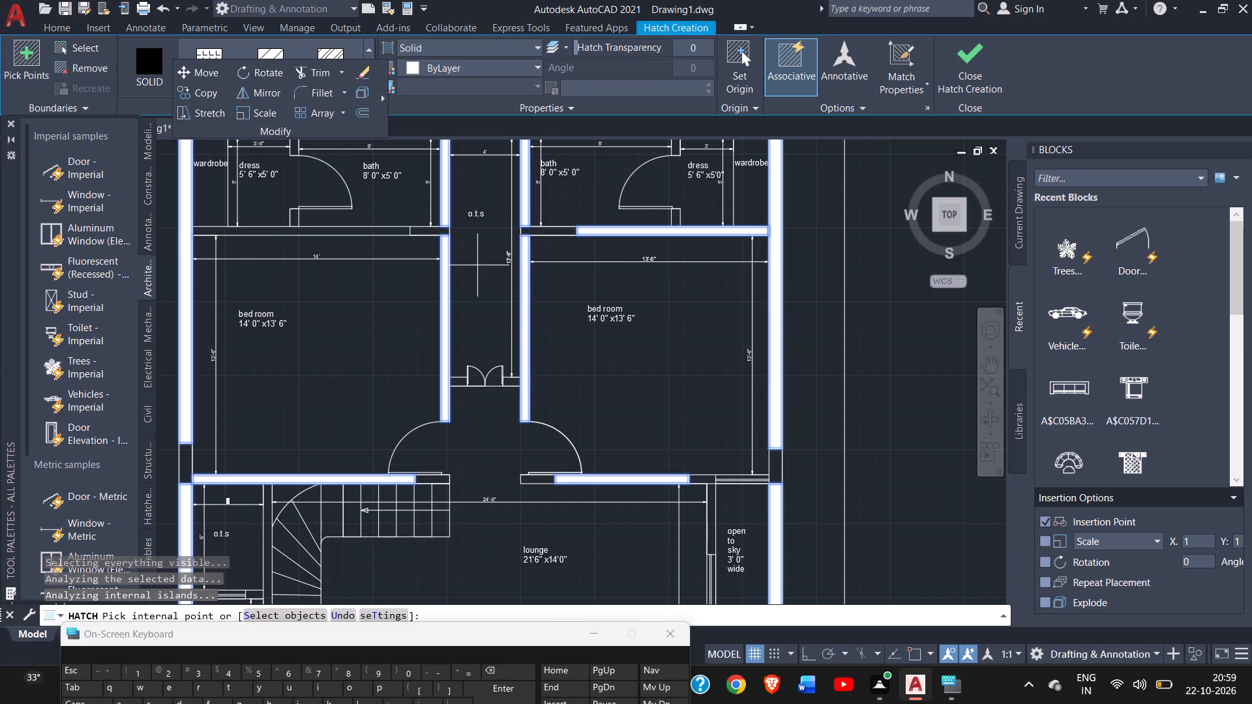
Fill the west bedroom's north wall and the two short wall pieces between its dress and bath with the solid hatch.
scroll(477, 265, "down", 1, "ctrl")
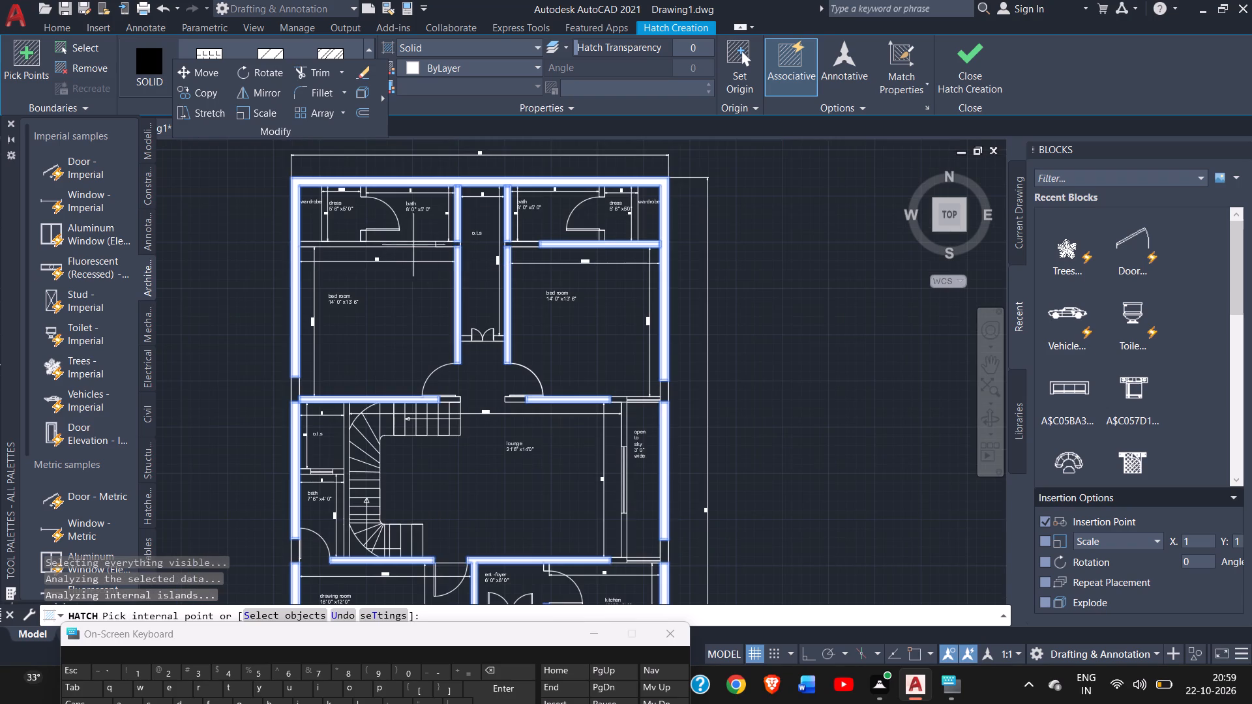
scroll(395, 240, "up", 4, "ctrl")
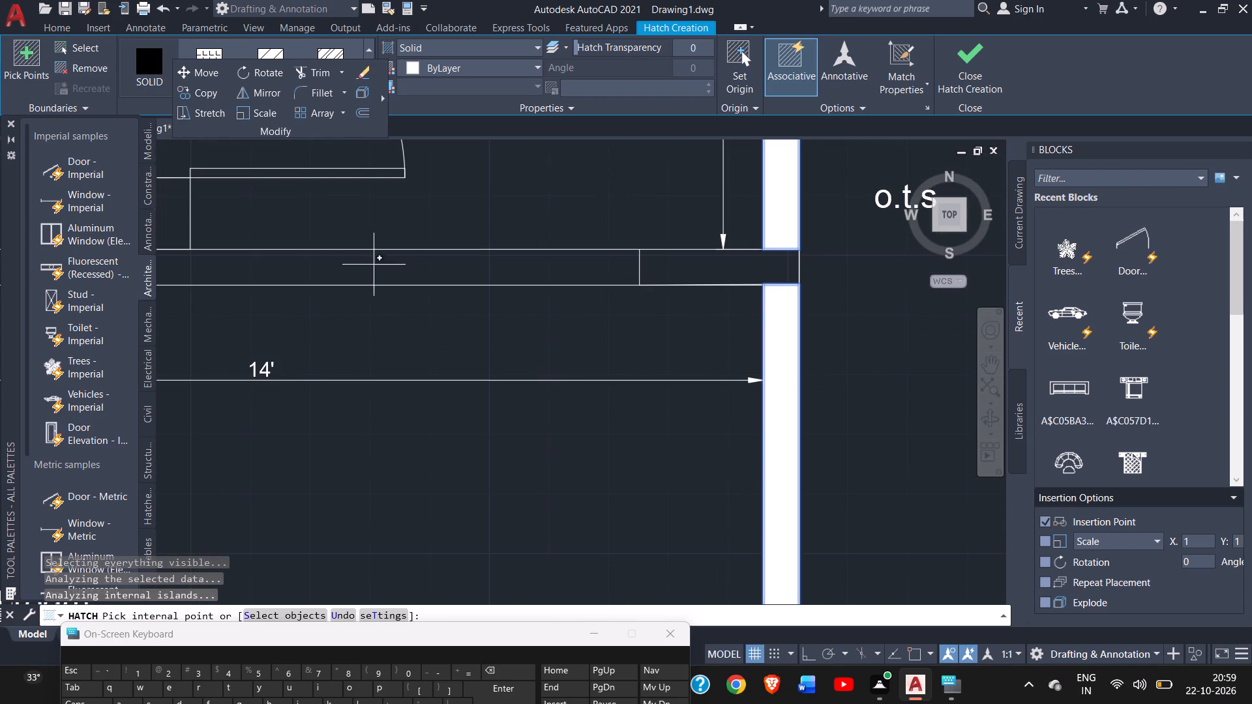
left_click(373, 265)
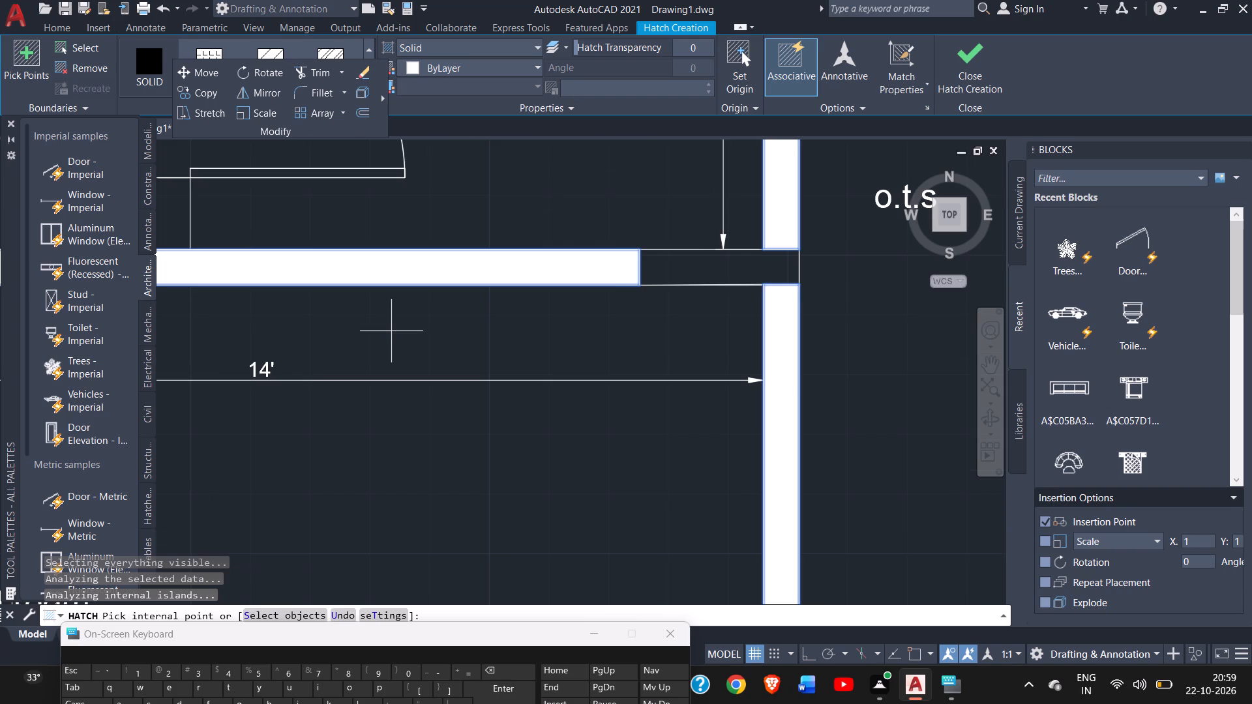
scroll(391, 331, "down", 3, "ctrl")
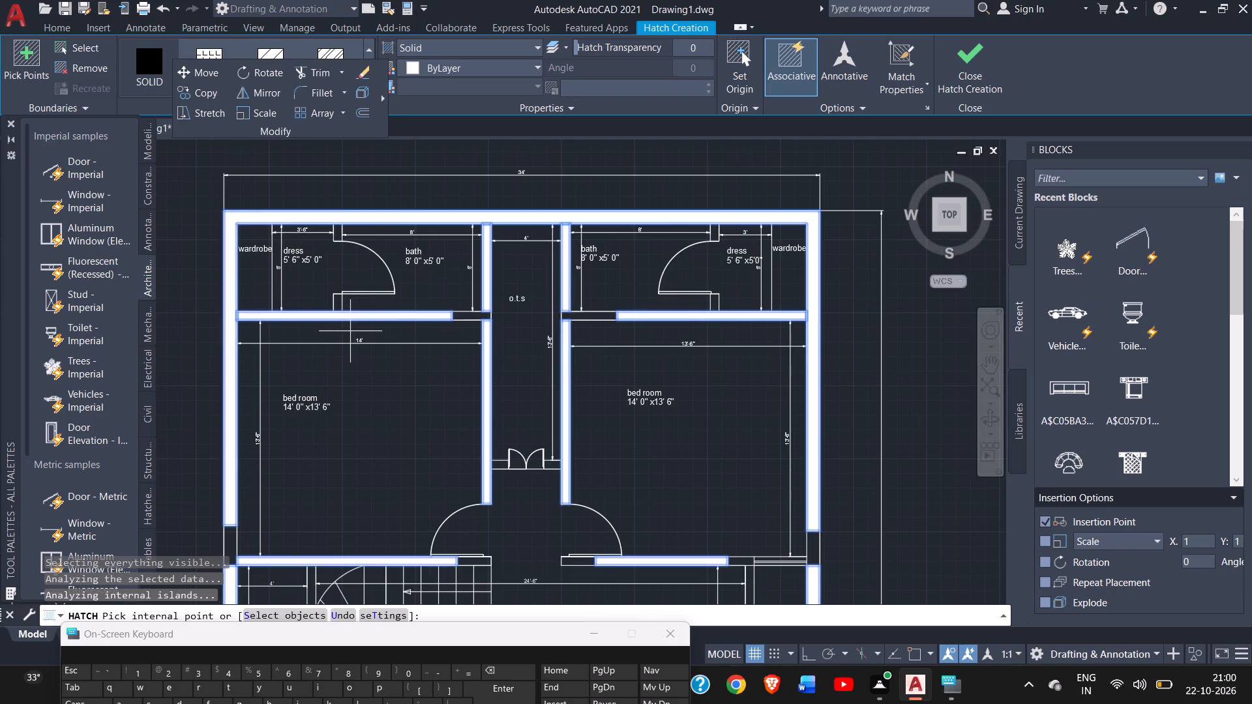
scroll(344, 329, "up", 1, "ctrl")
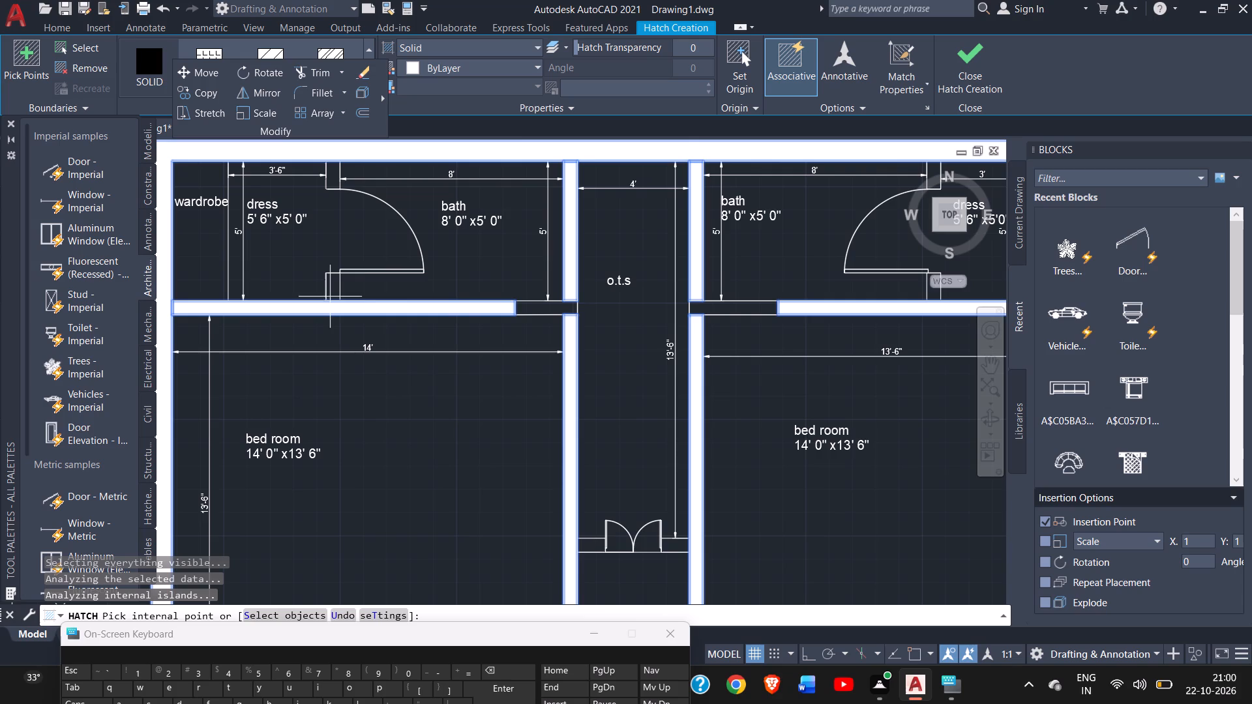
left_click(331, 289)
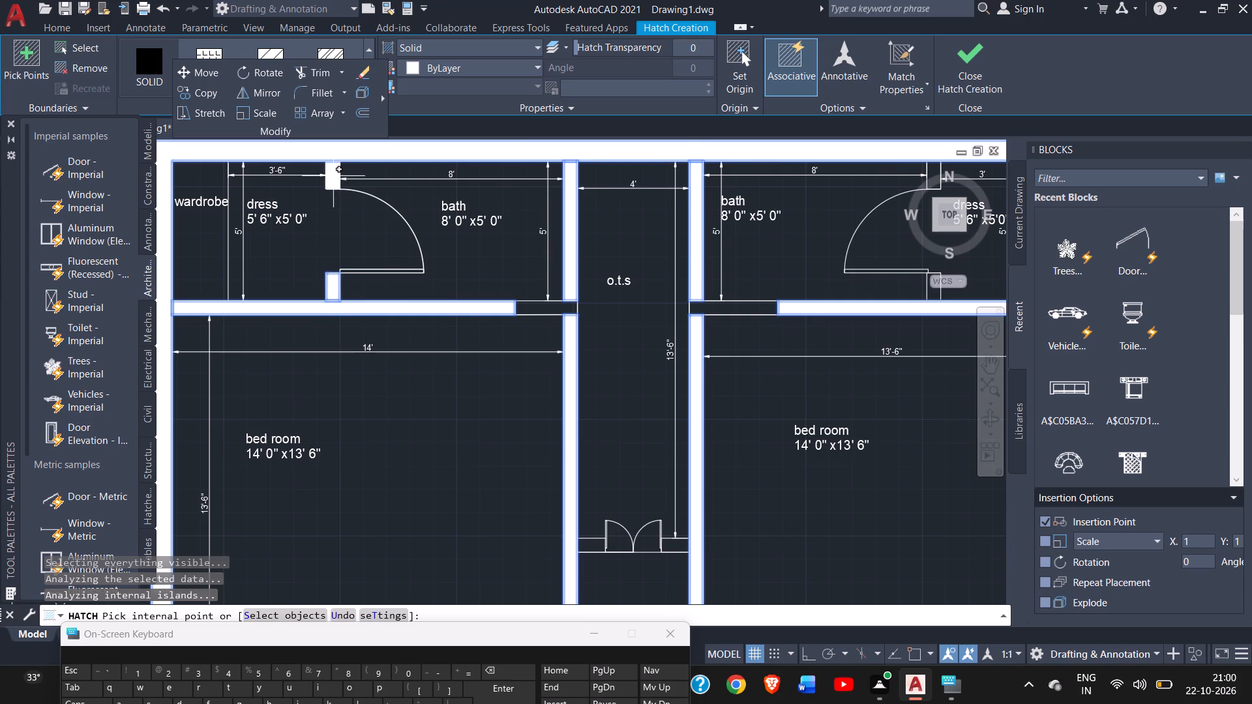
left_click(333, 176)
Fill the wall segments north and south of the window between the lounge and the open-to-sky strip with the solid hatch.
scroll(355, 371, "down", 1, "ctrl")
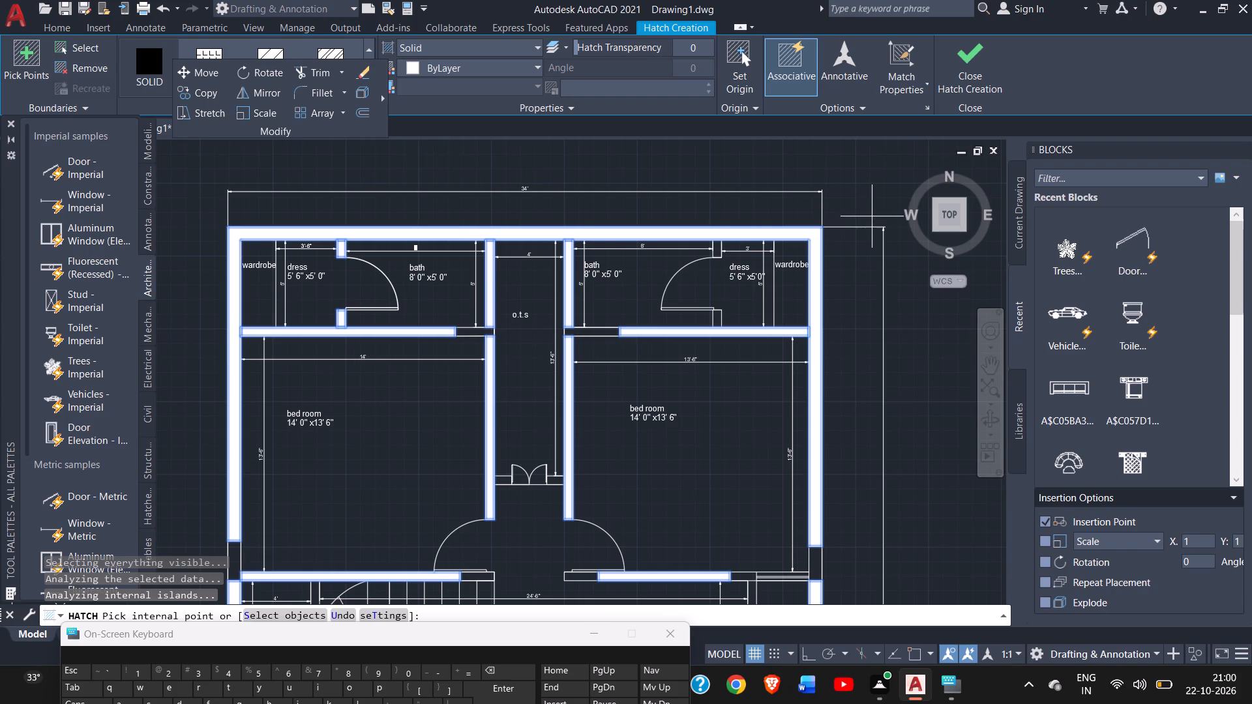
scroll(872, 216, "down", 1, "ctrl")
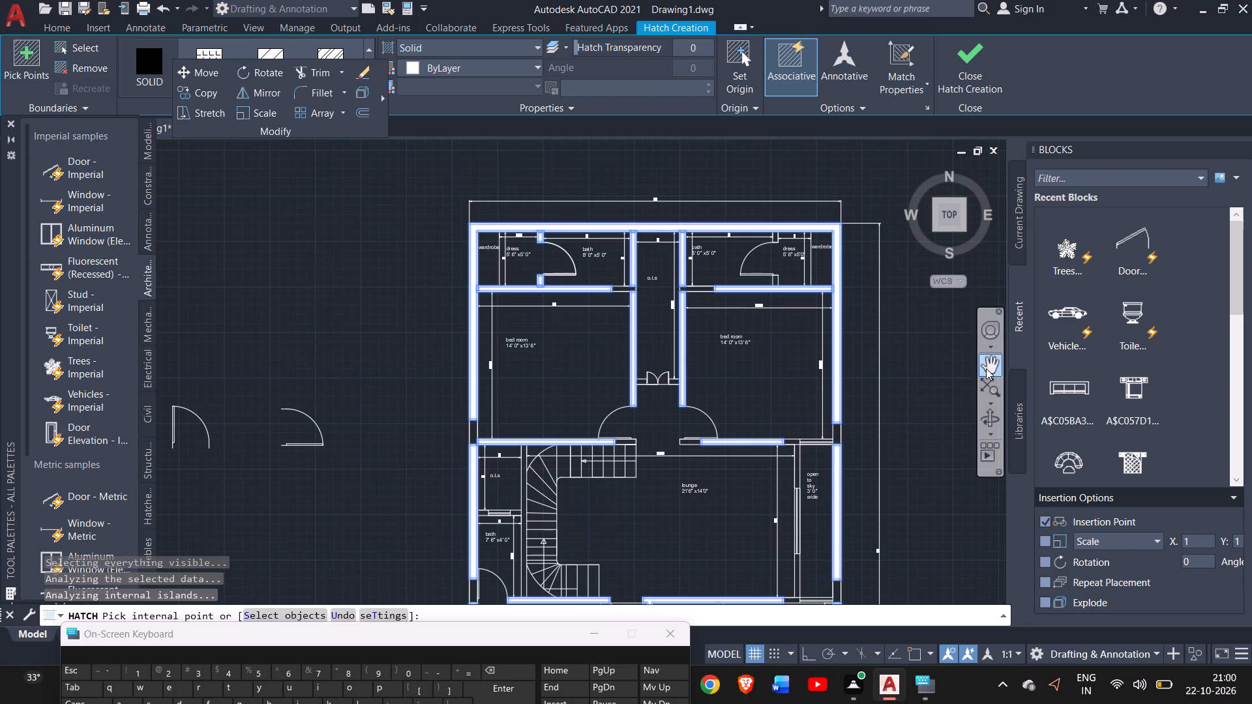
left_click(986, 368)
left_click(889, 350)
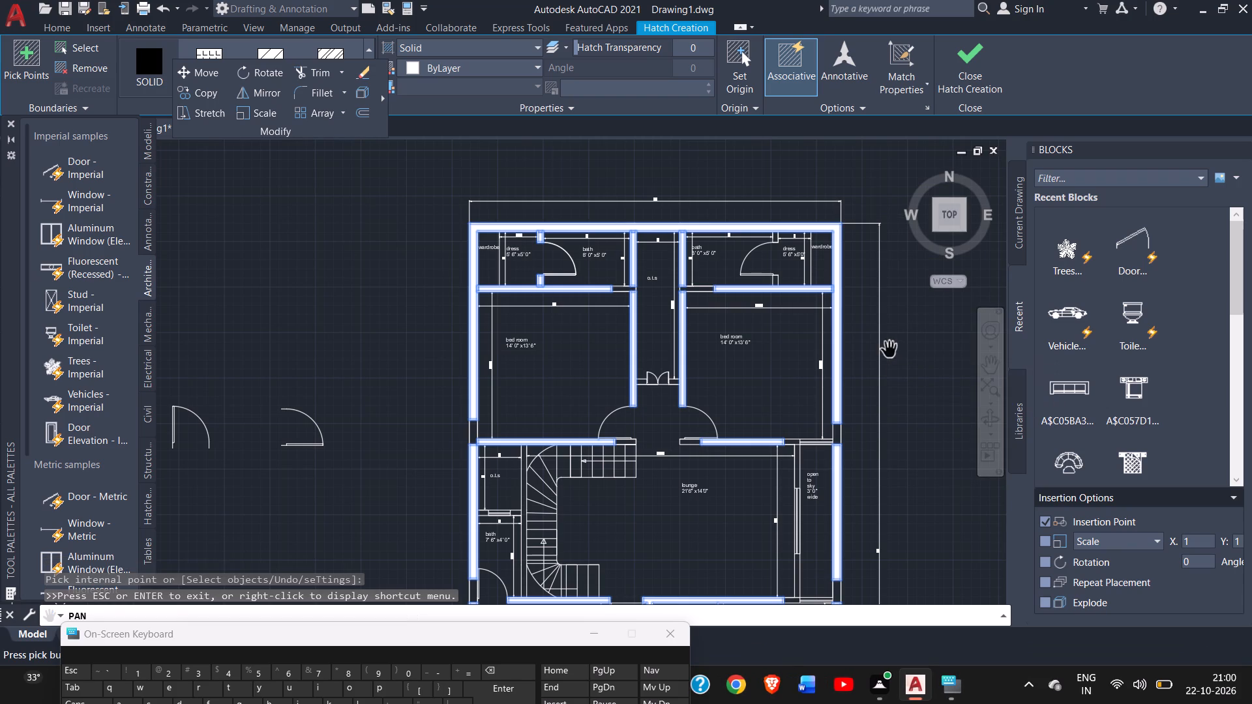
left_click_drag(902, 368, 817, 262)
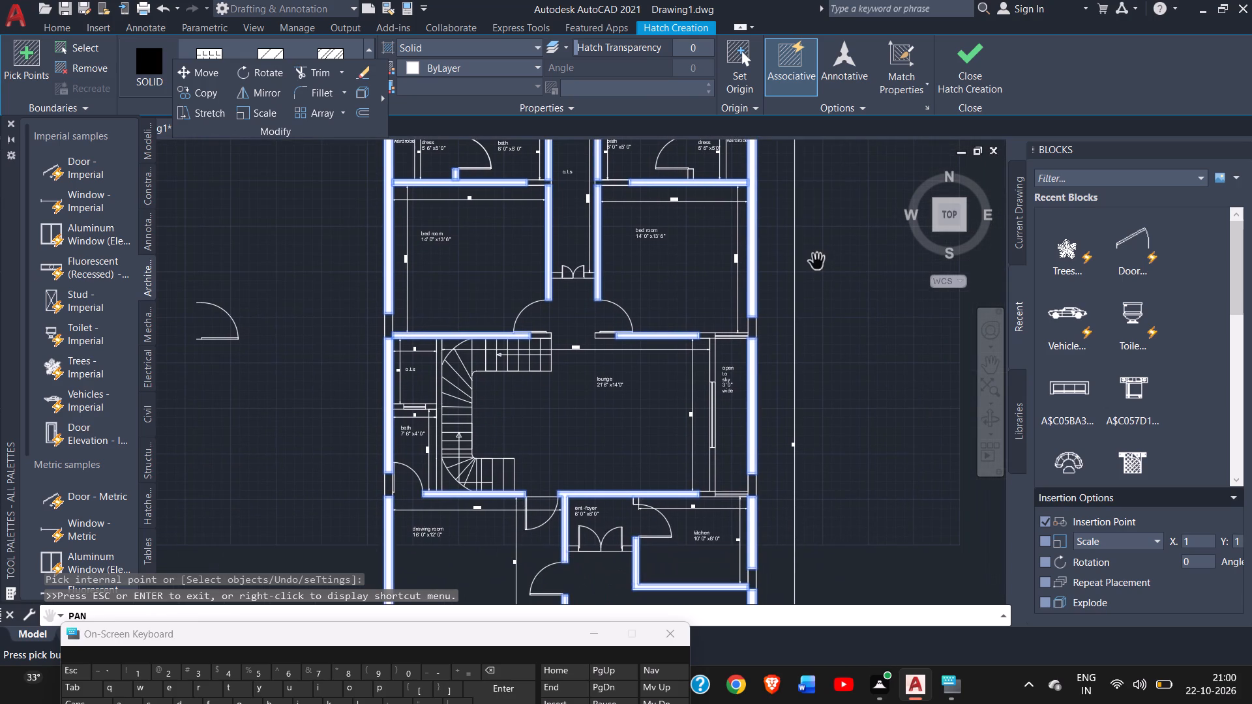
left_click_drag(823, 354, 801, 282)
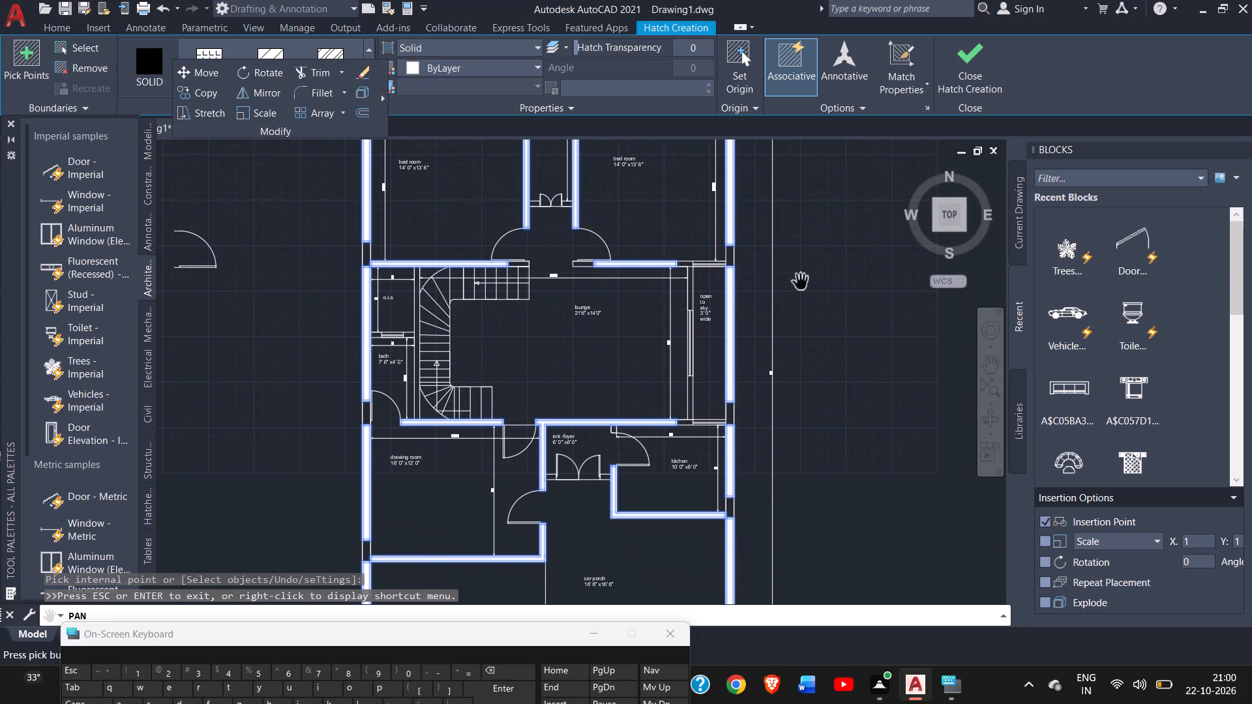
right_click(808, 282)
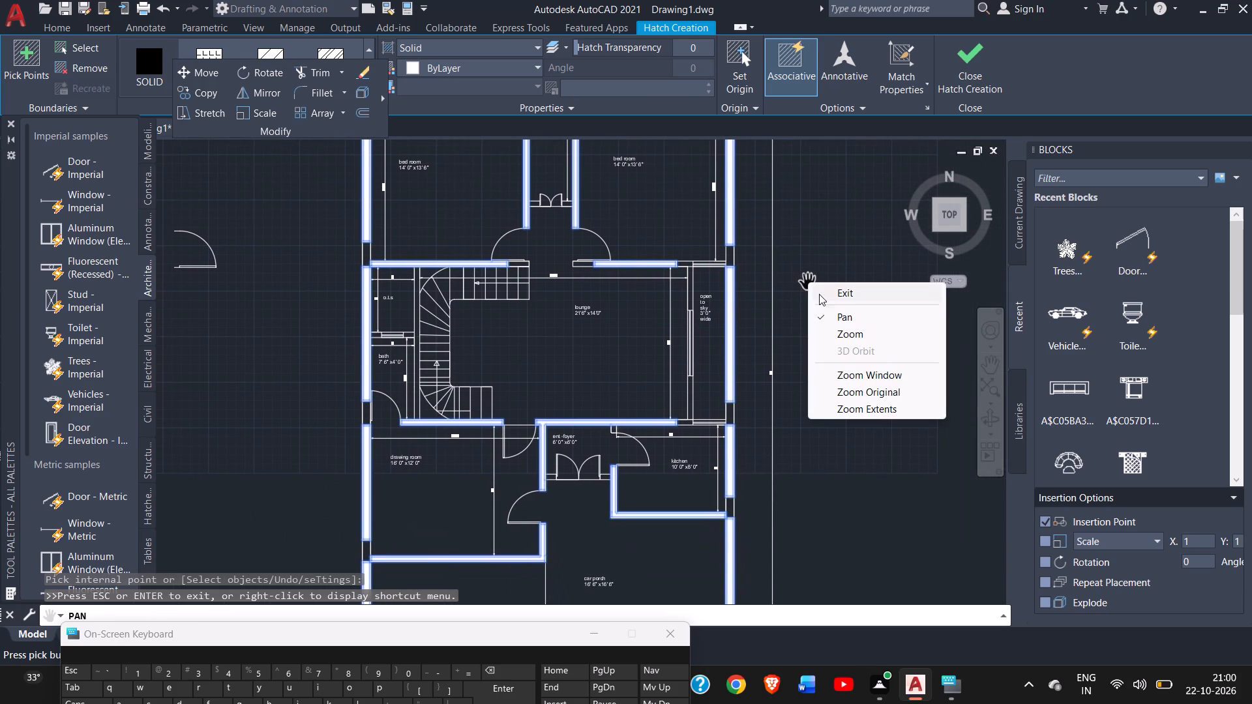
left_click(824, 299)
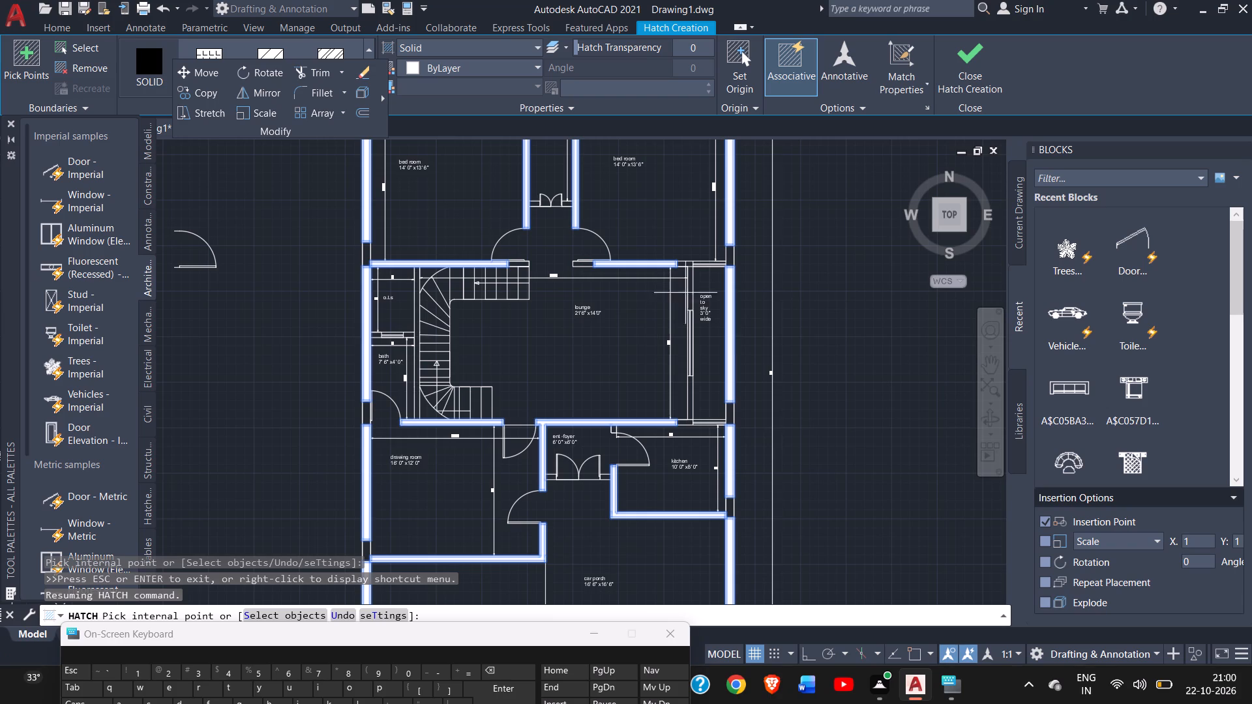
scroll(701, 282, "up", 2, "ctrl")
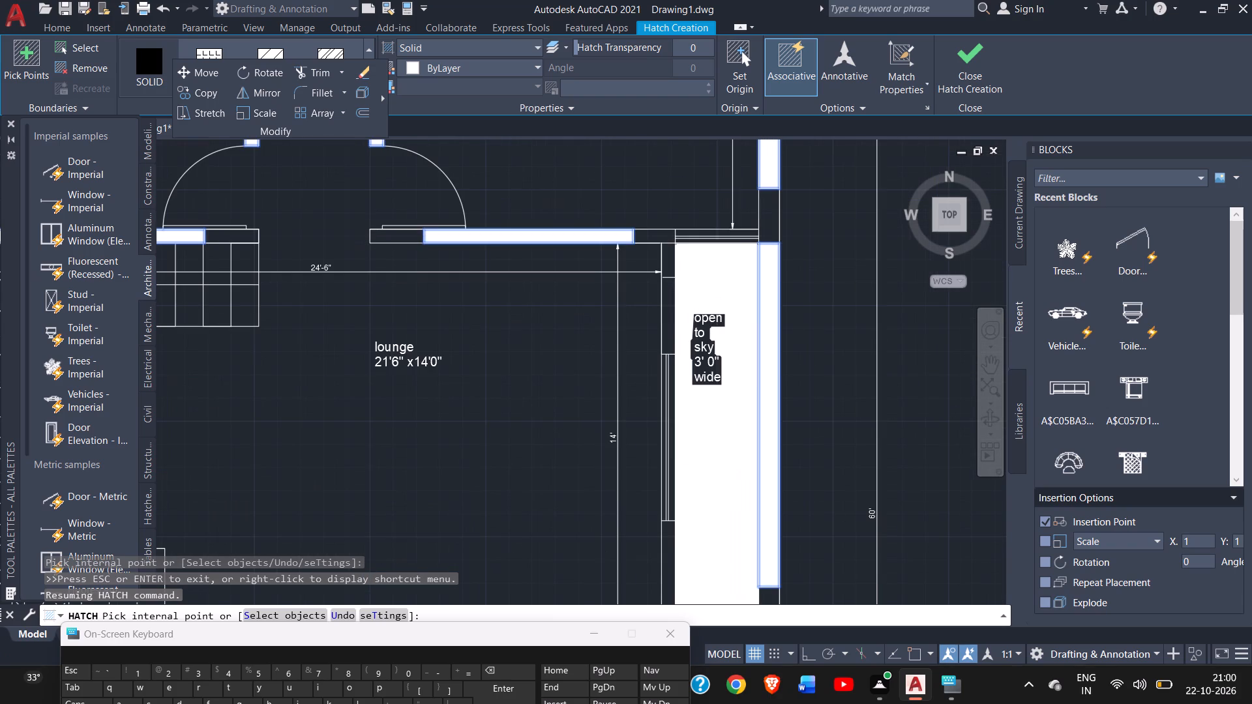
left_click(667, 271)
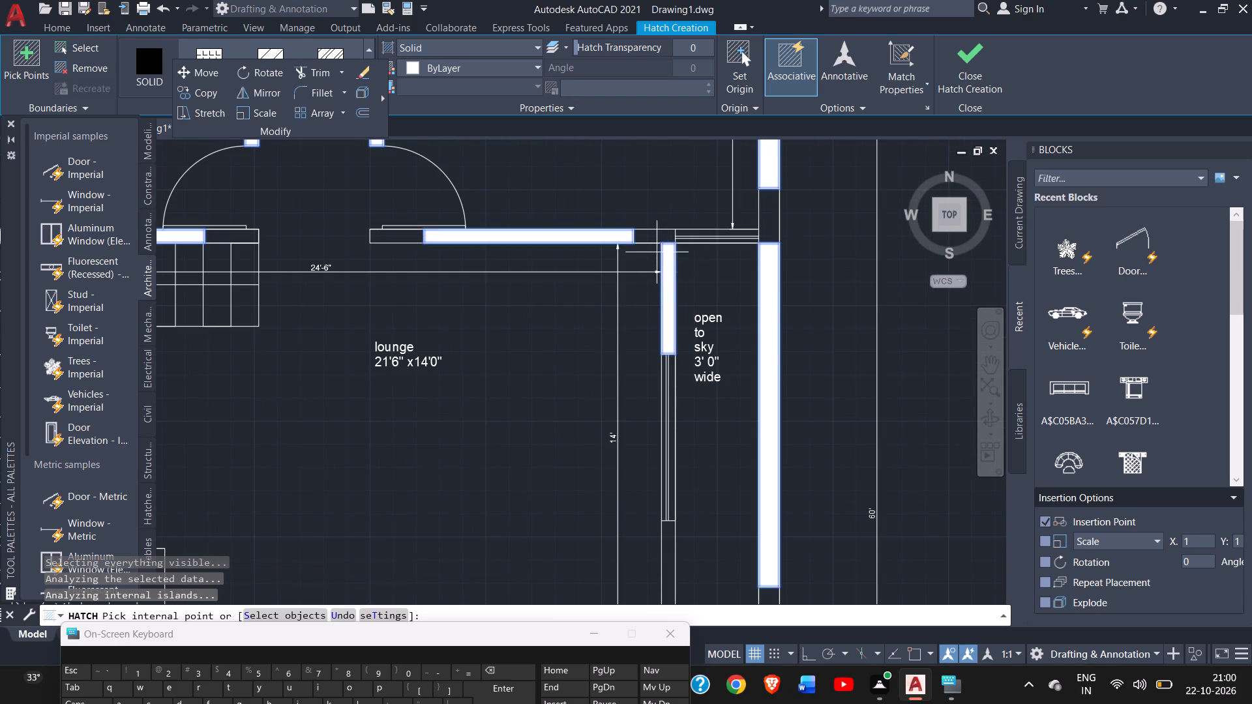
scroll(676, 493, "down", 2, "ctrl")
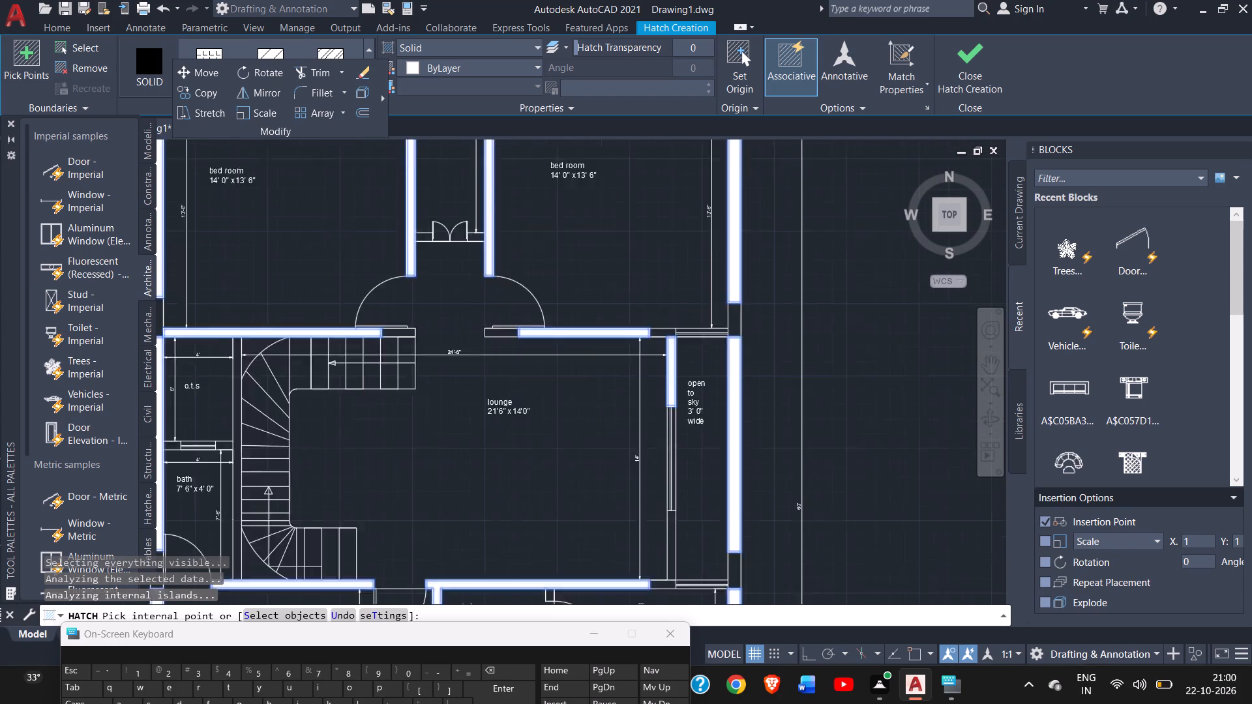
left_click(676, 523)
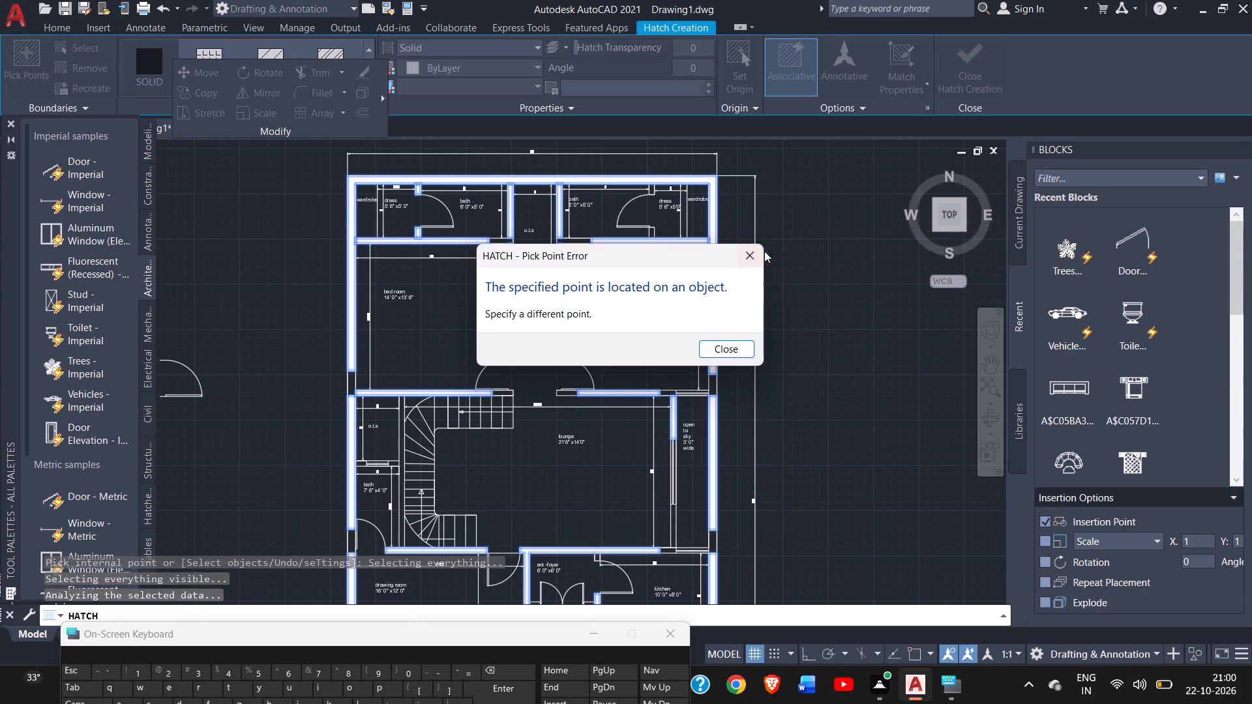
left_click(753, 257)
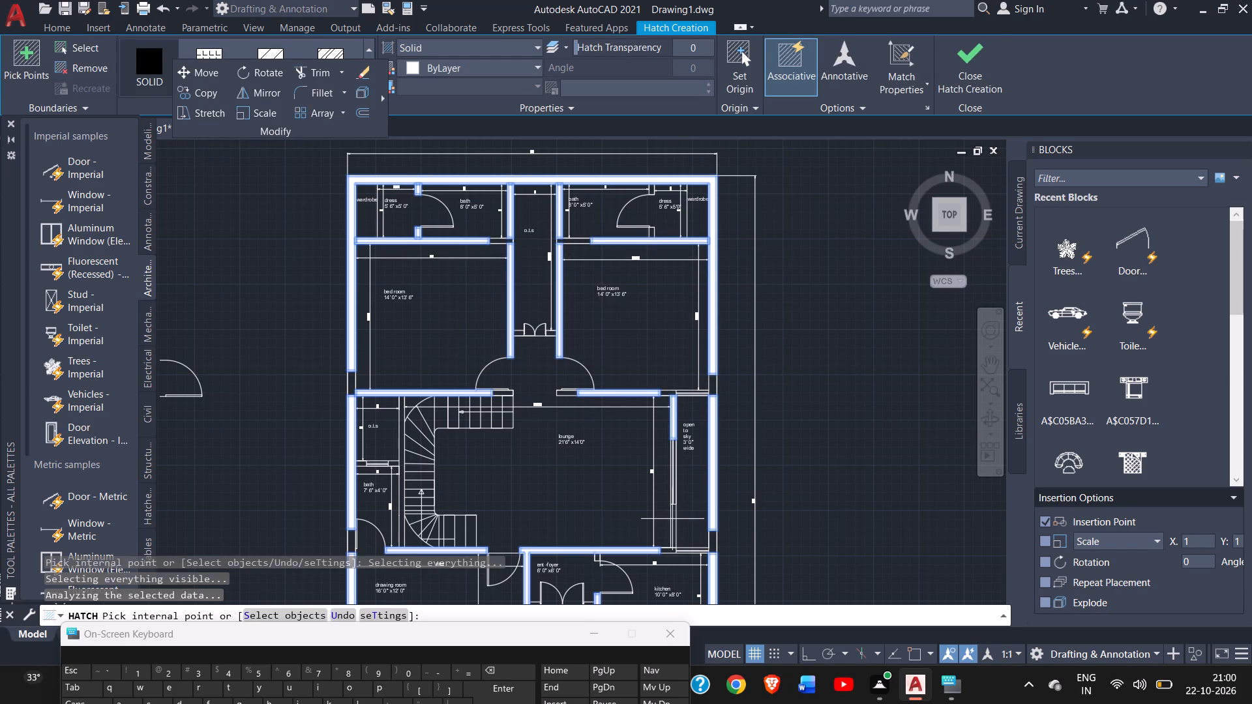
left_click(673, 520)
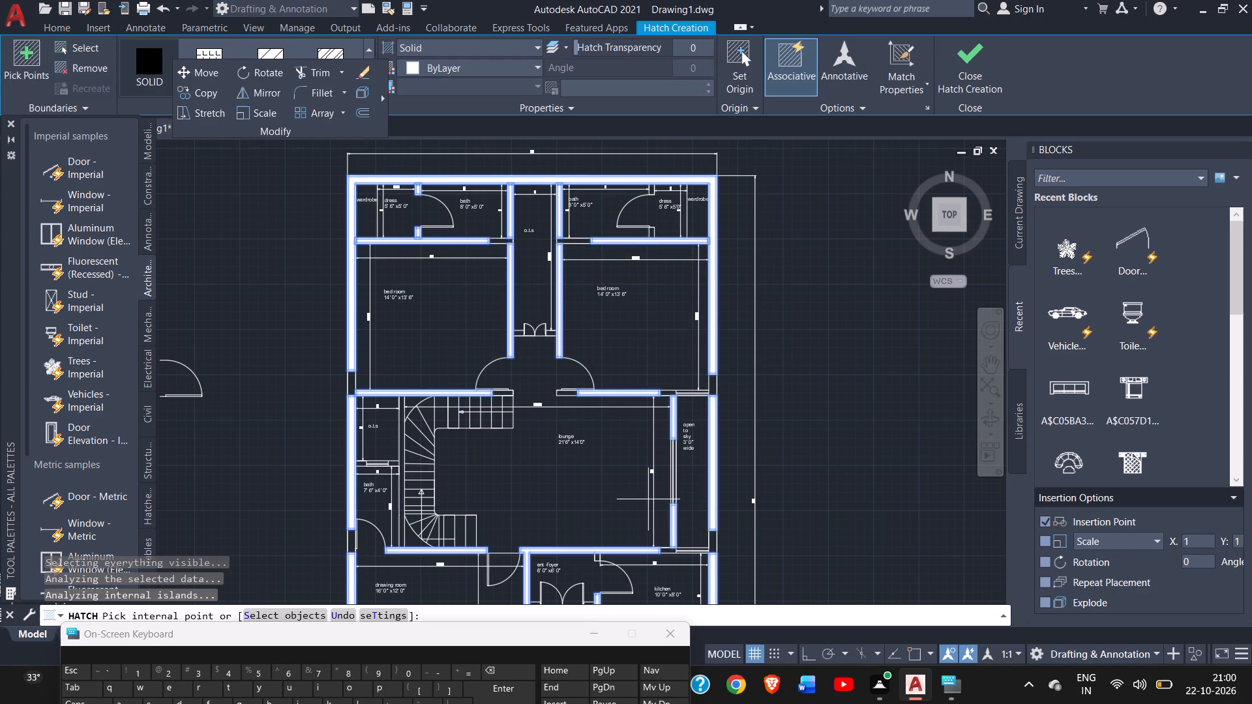
right_click(648, 499)
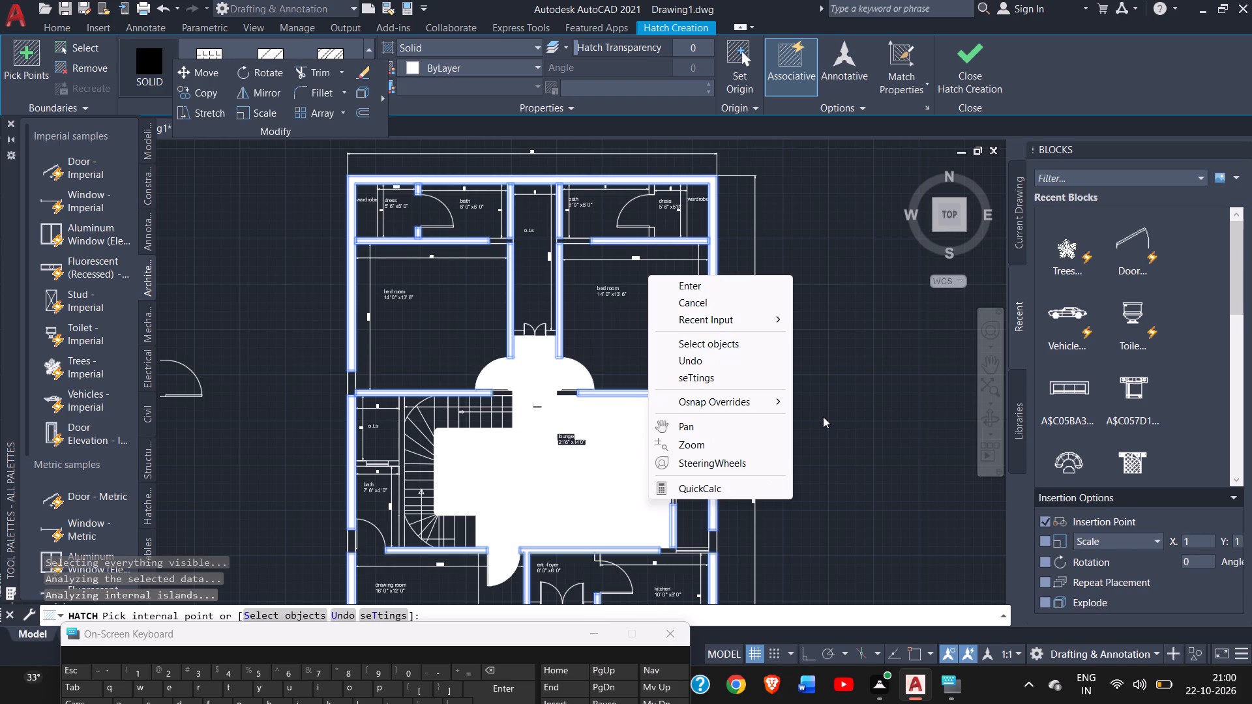
left_click(823, 417)
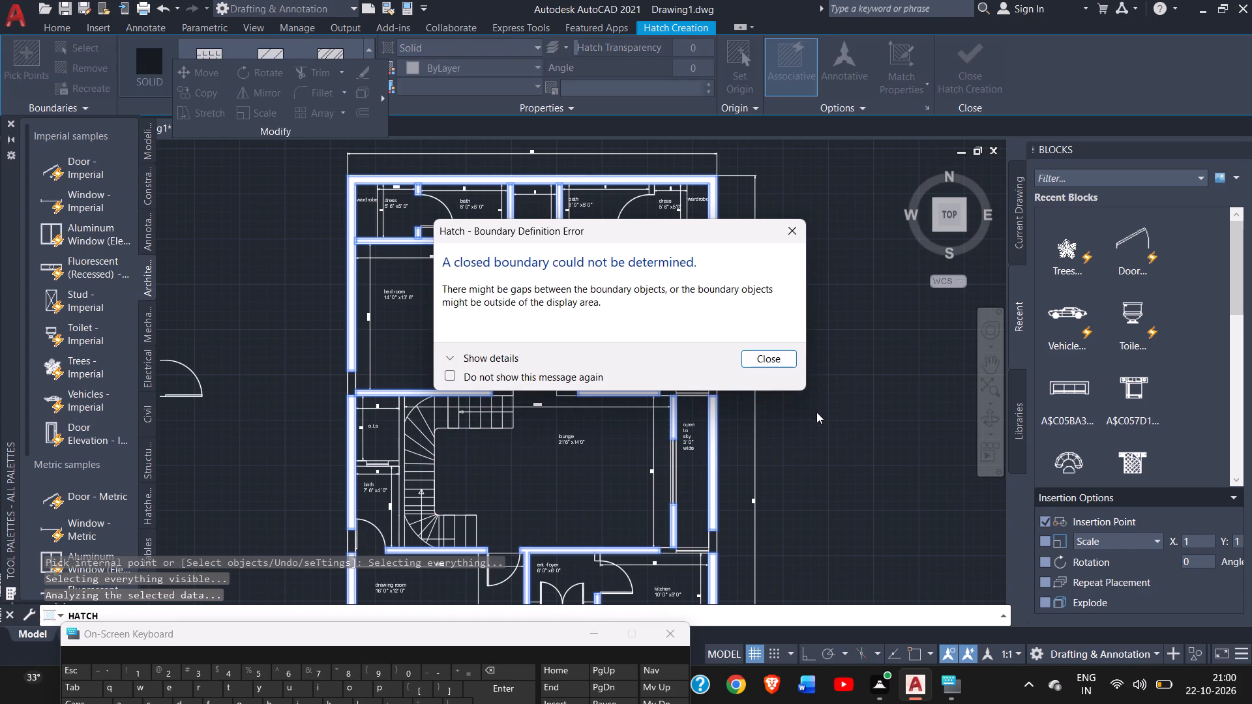
left_click(797, 237)
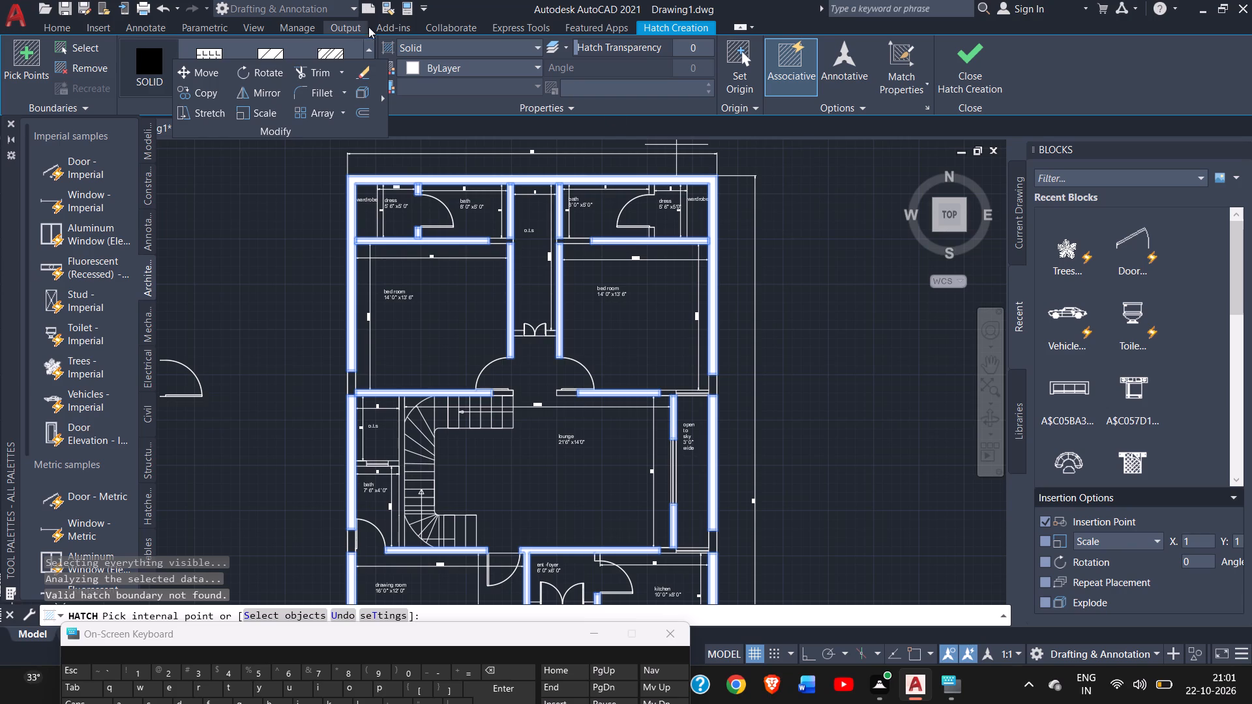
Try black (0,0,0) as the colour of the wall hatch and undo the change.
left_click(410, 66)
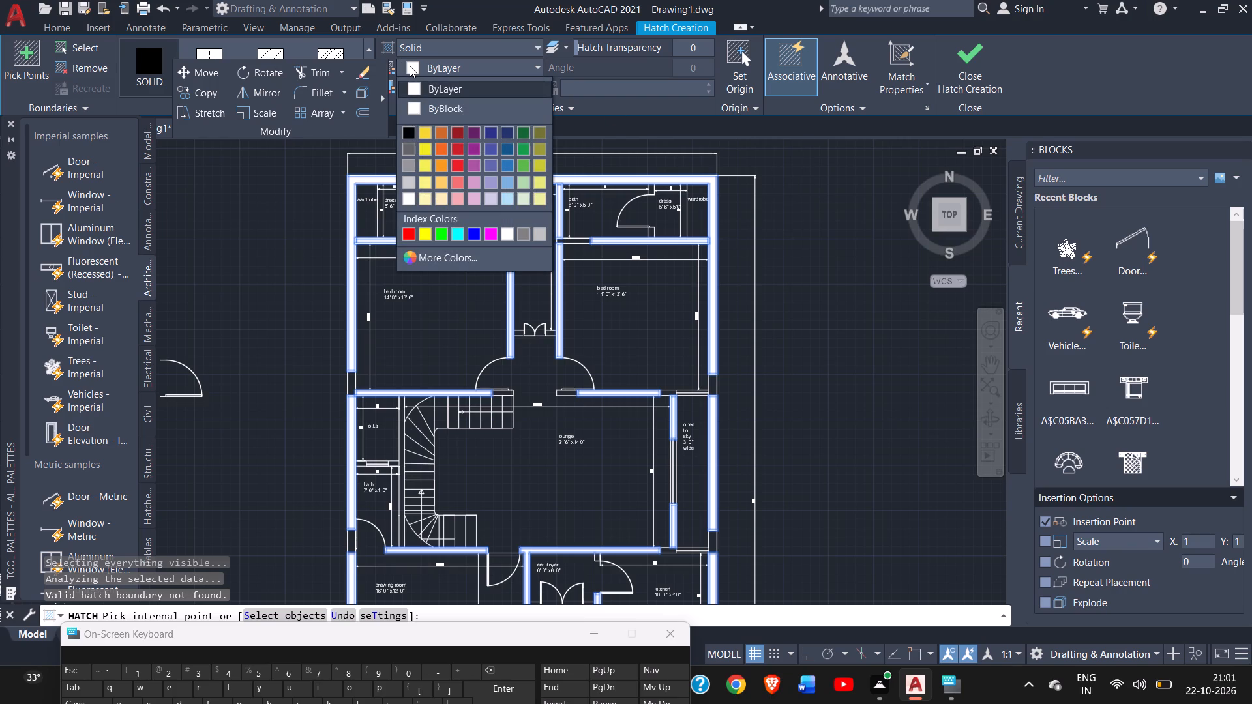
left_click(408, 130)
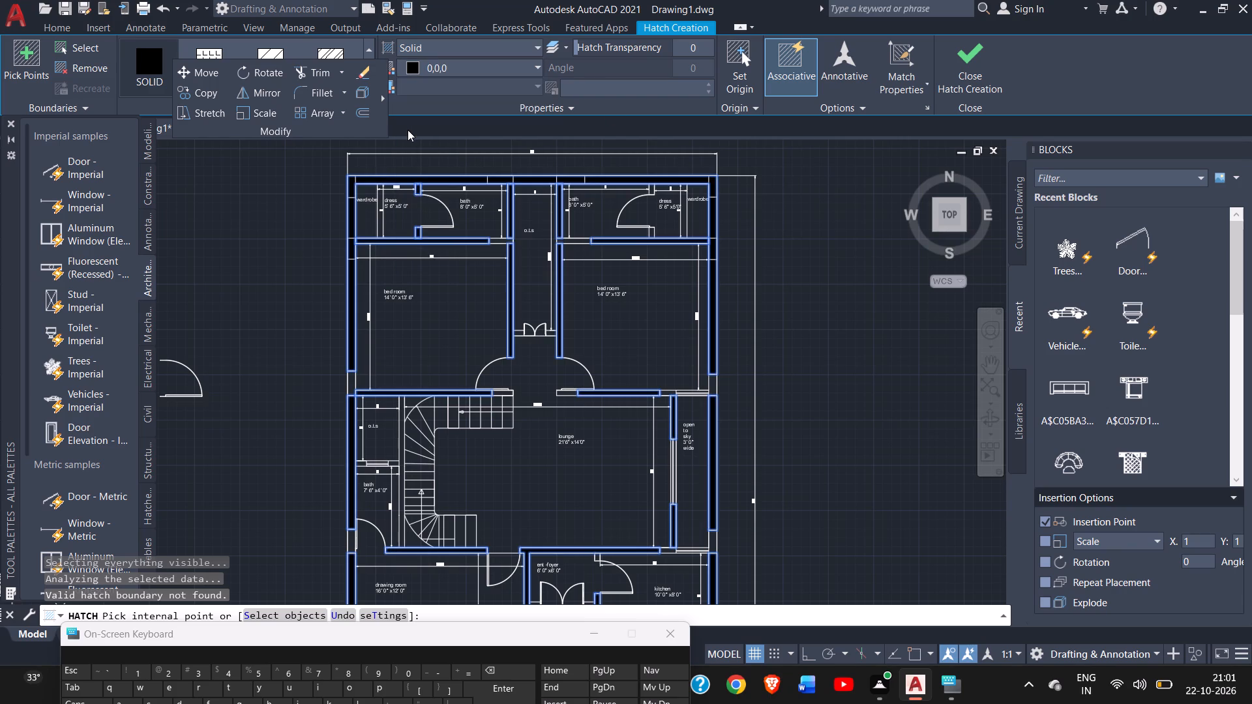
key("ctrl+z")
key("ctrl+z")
Set the wall hatch colour to ByBlock.
left_click(411, 66)
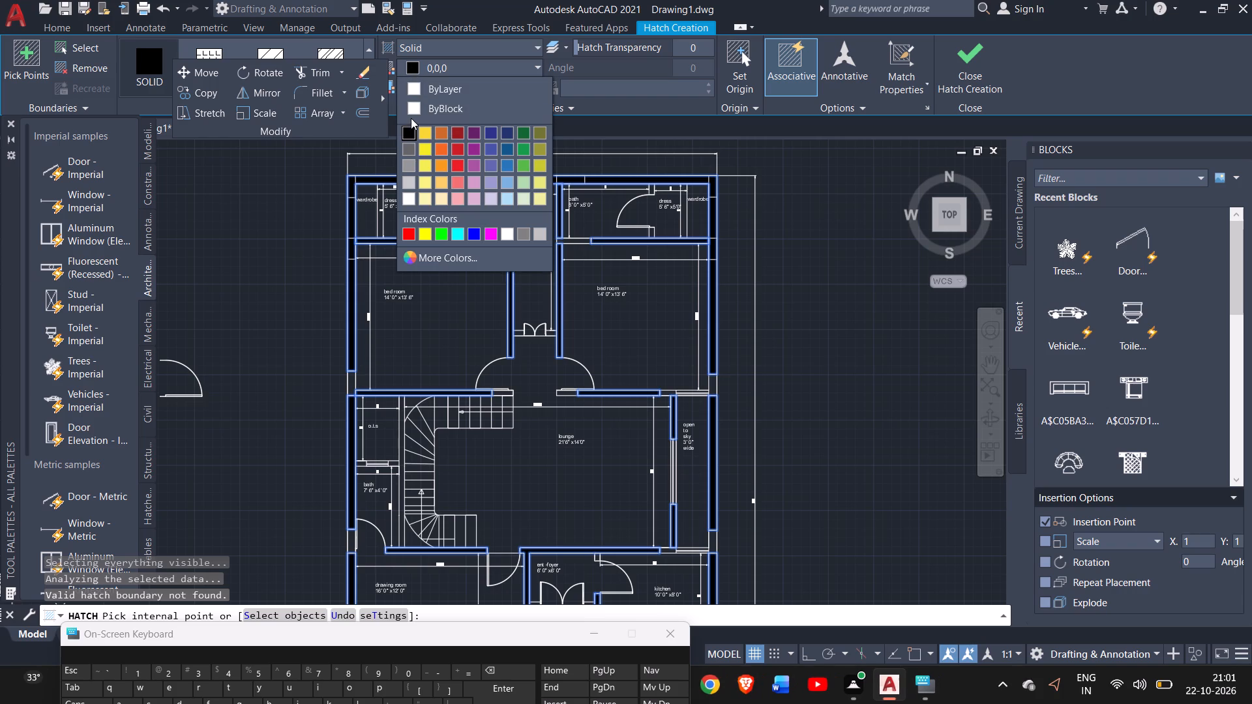
left_click(411, 110)
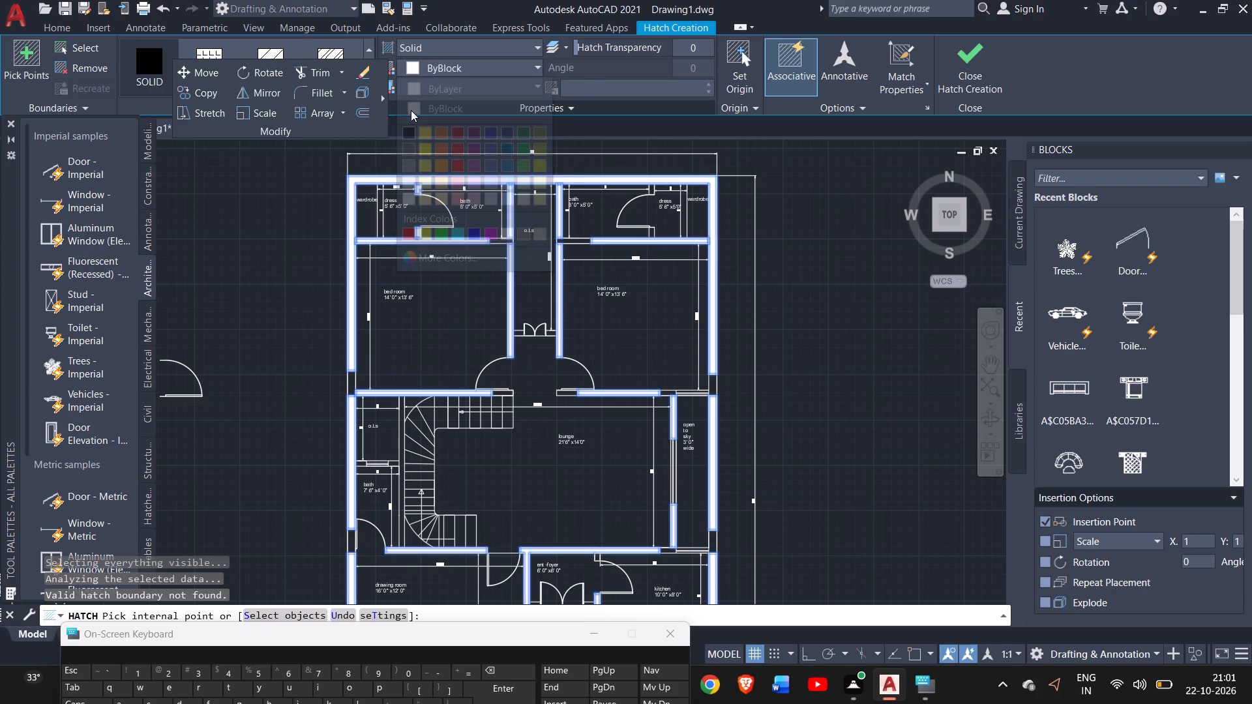
left_click(331, 149)
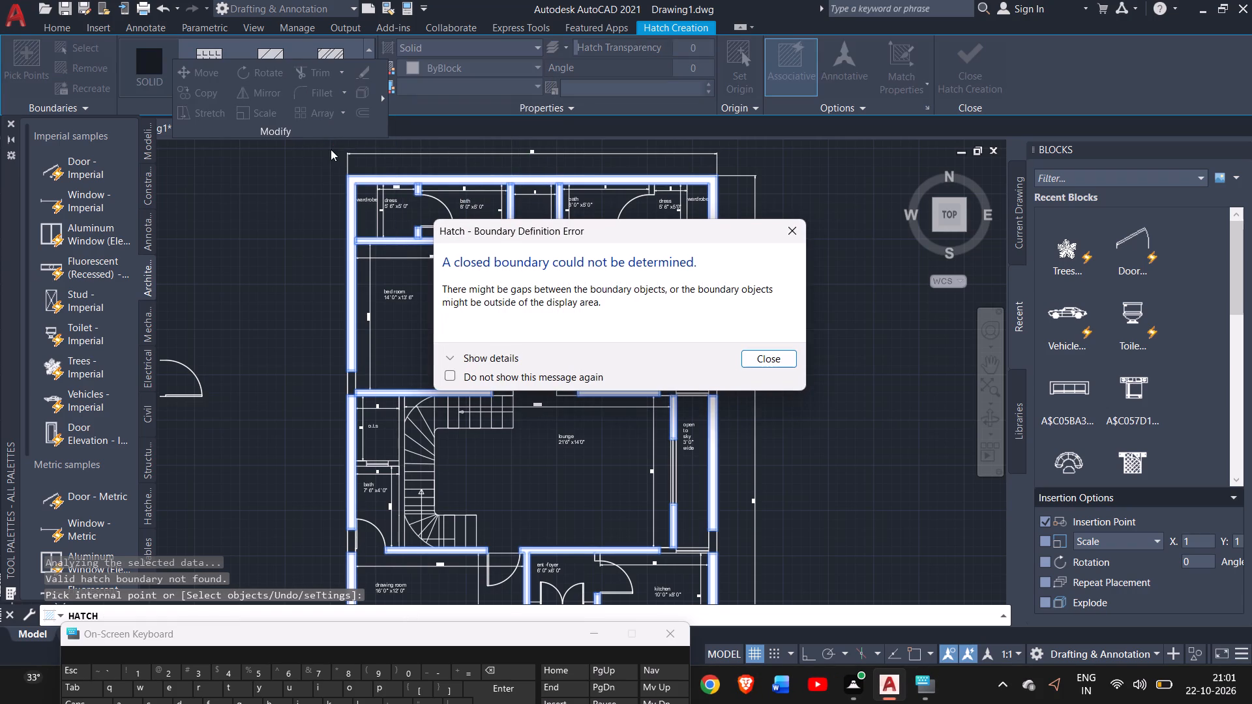
left_click(791, 231)
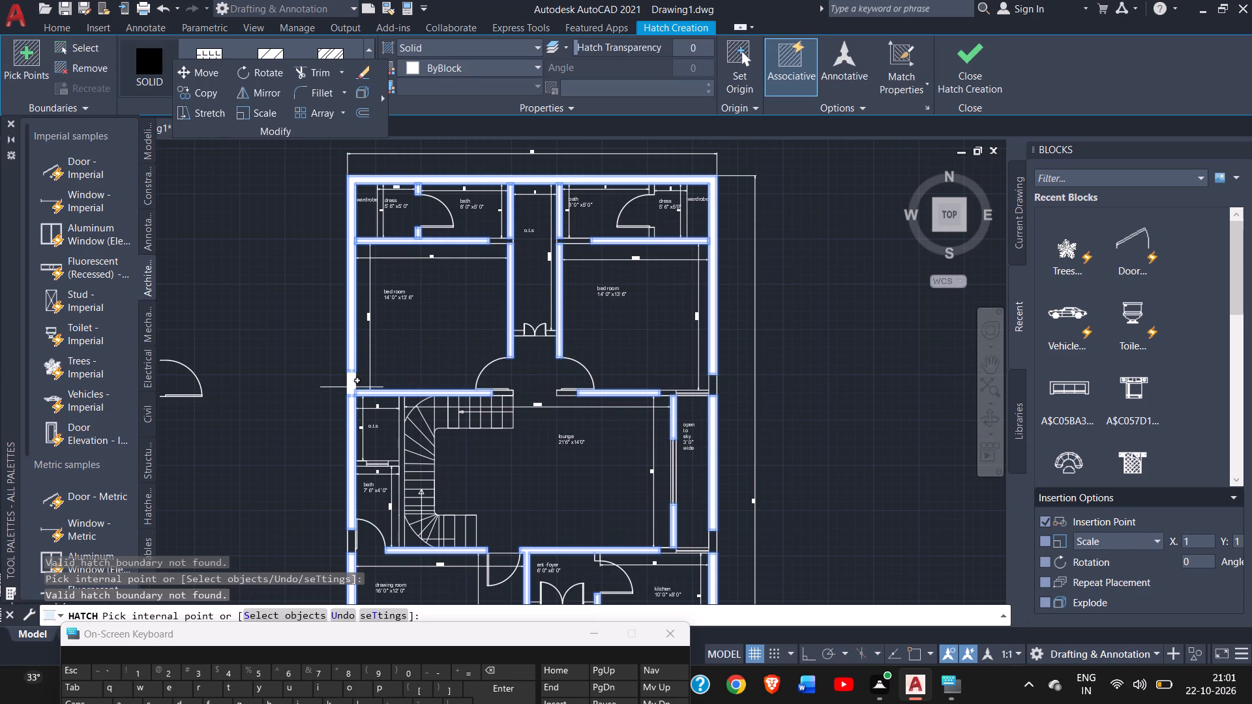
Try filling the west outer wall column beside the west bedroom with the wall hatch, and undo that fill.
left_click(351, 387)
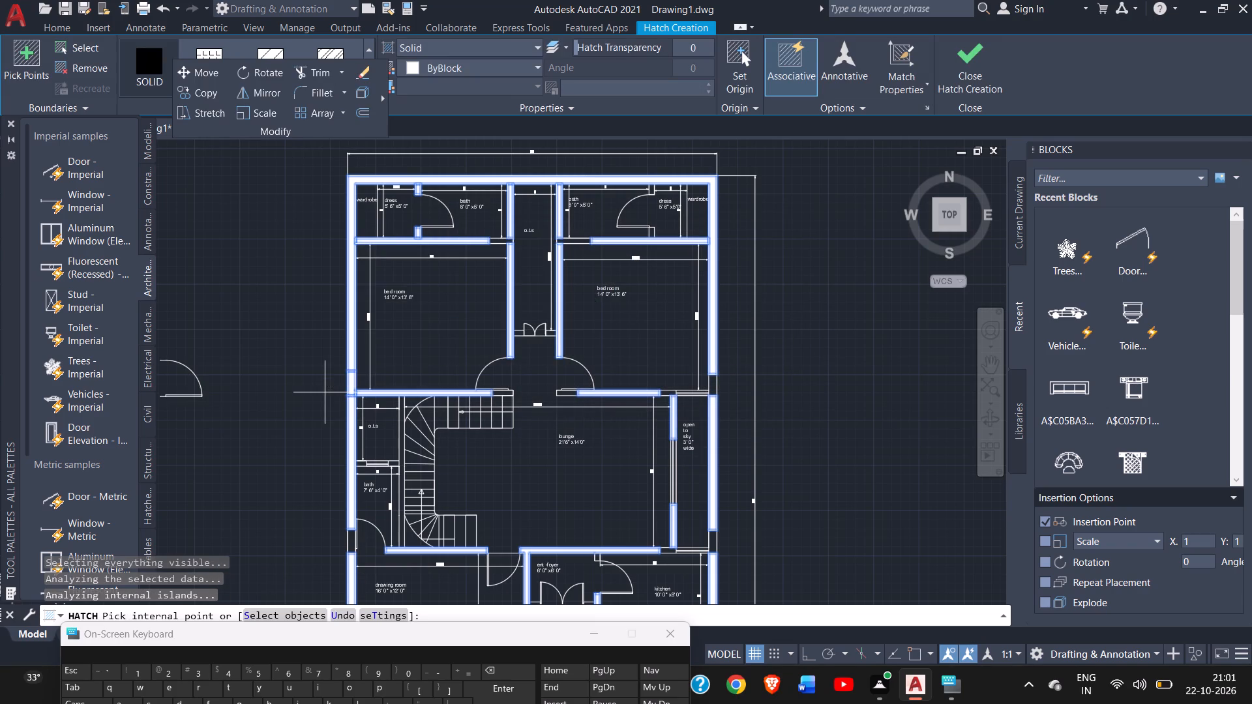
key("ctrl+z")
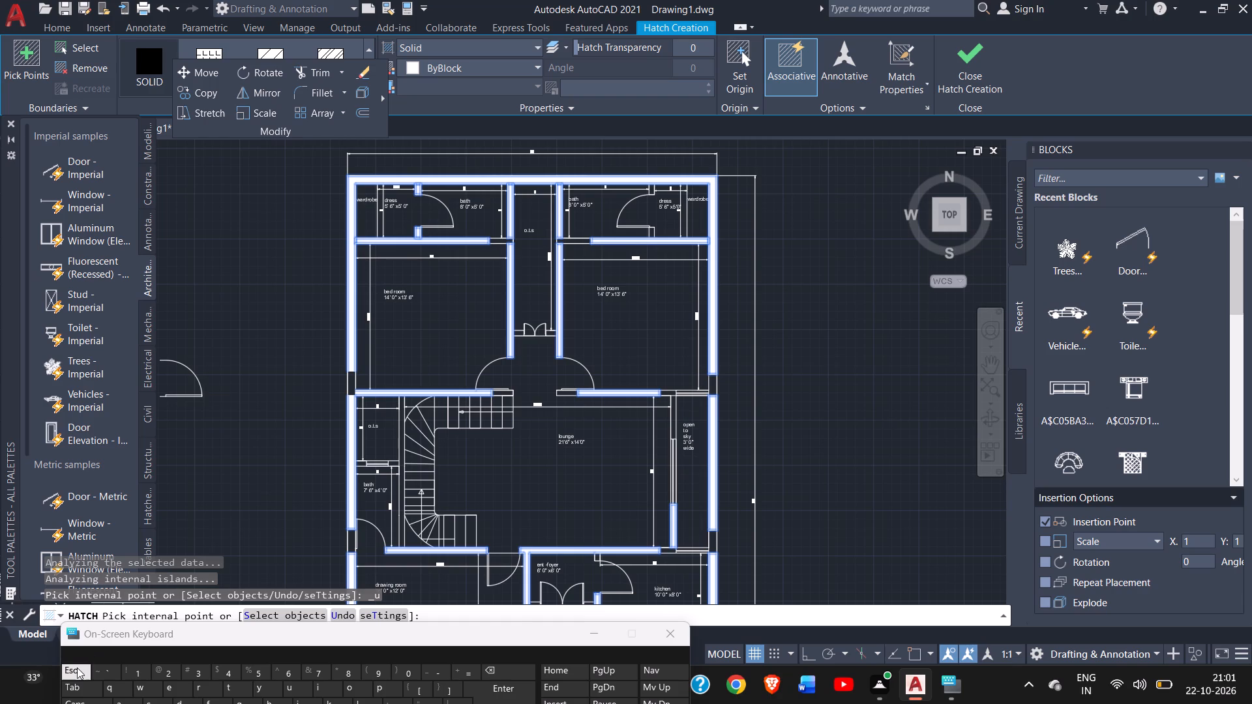
End the wall hatch and, in a new black (0,0,0) solid hatch, fill the west bedroom's south-west column and both bedrooms' bath-side and door-side columns.
key("Escape")
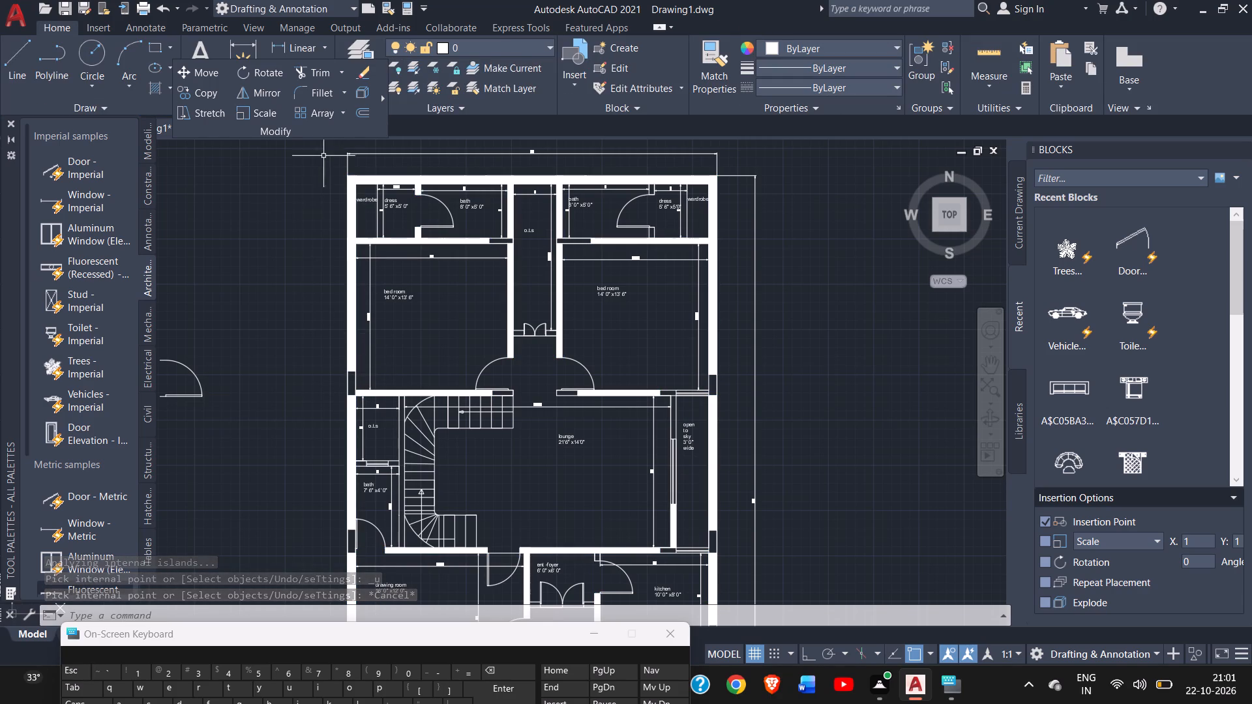
left_click(158, 85)
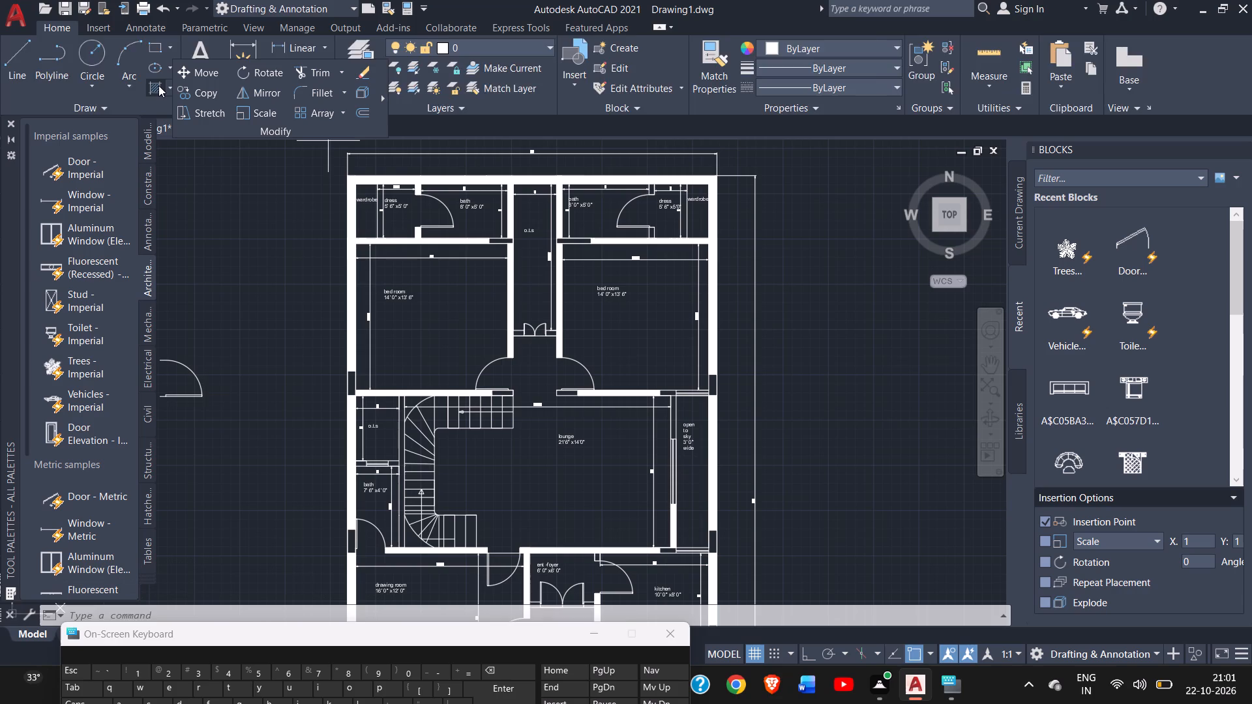
left_click(153, 63)
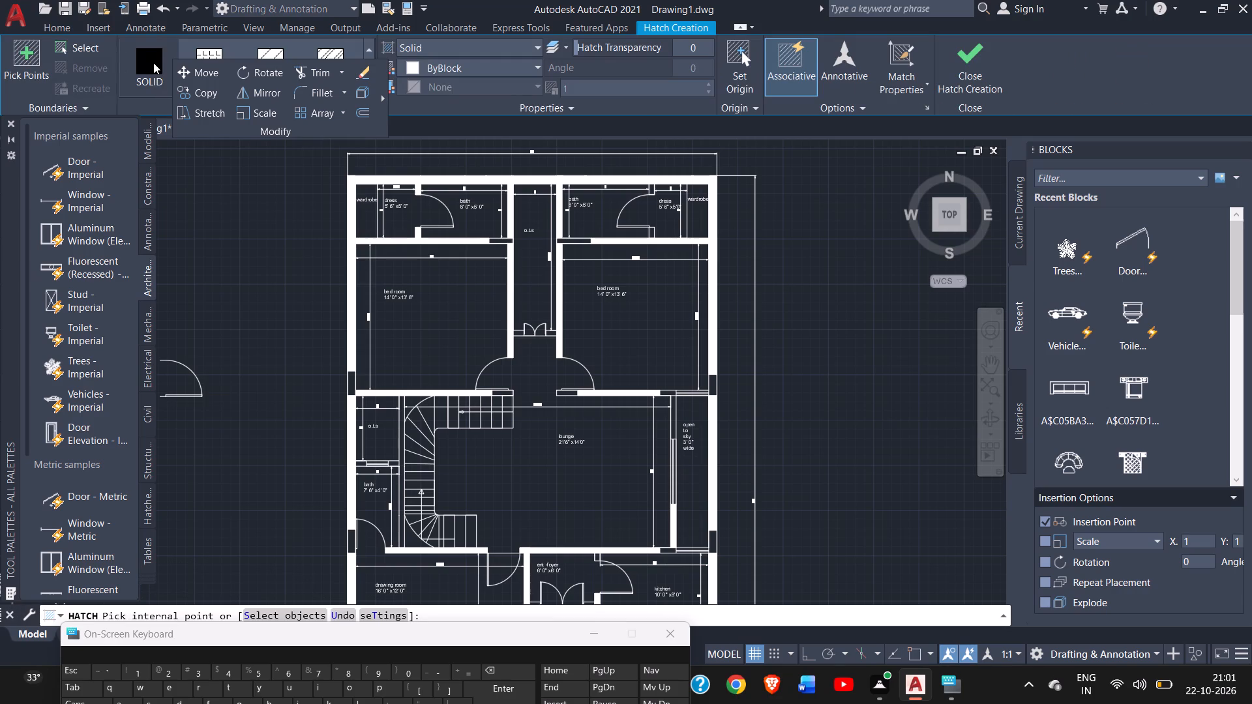
left_click(419, 68)
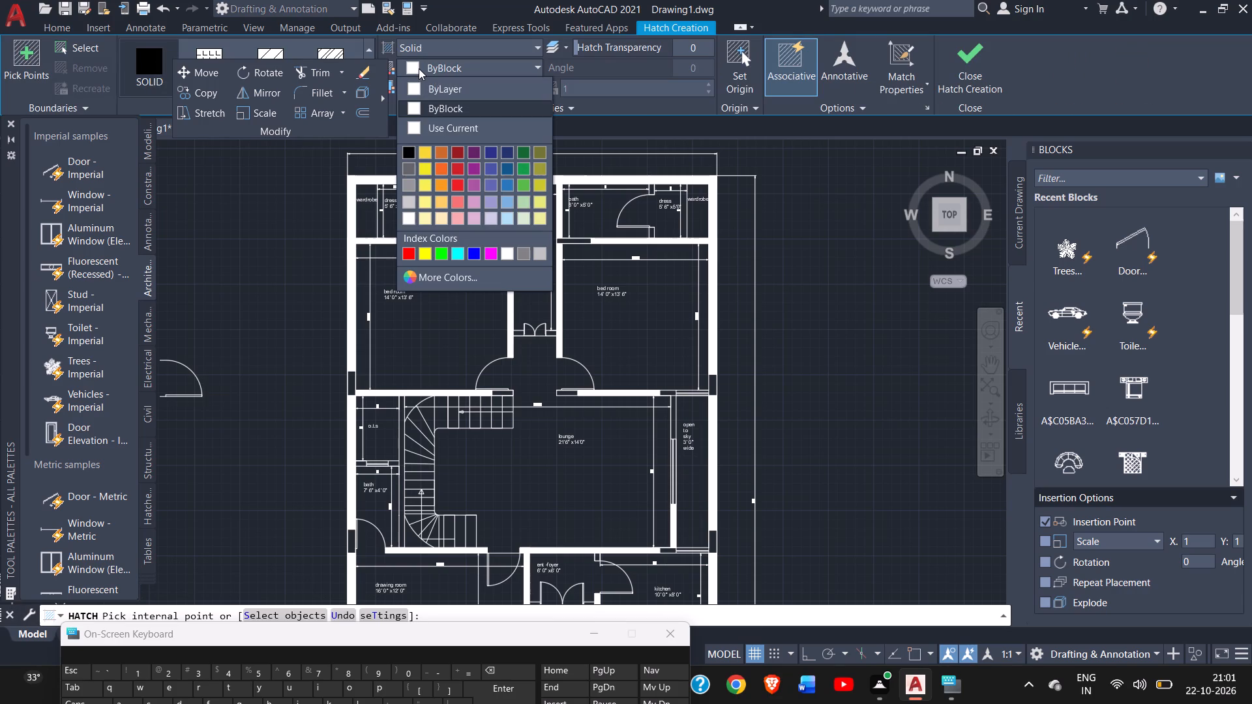
left_click(406, 150)
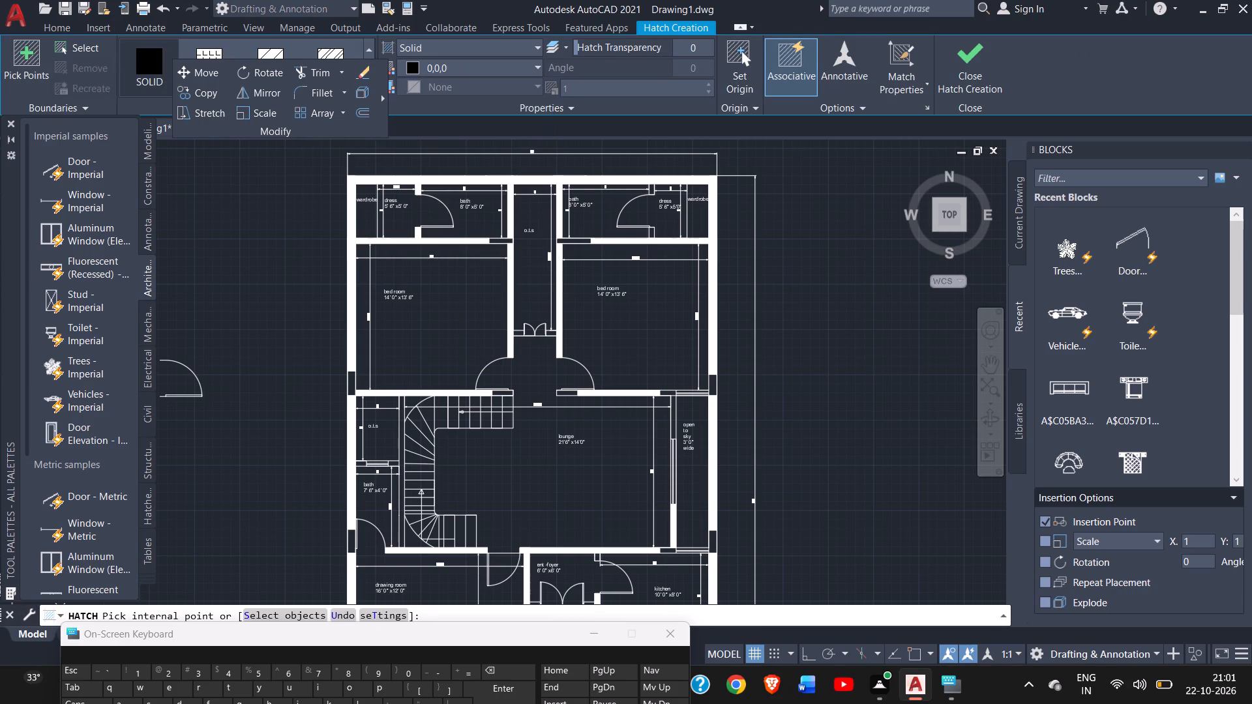
left_click(353, 387)
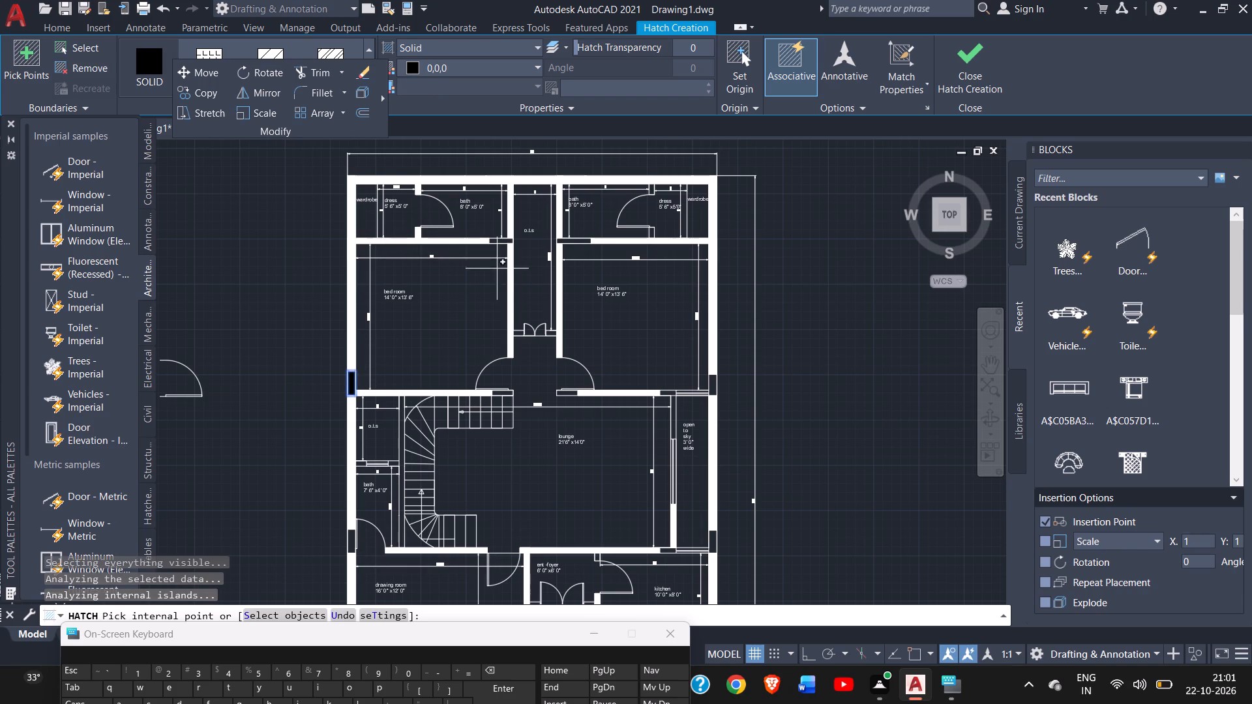
left_click(502, 240)
left_click(576, 239)
left_click(564, 391)
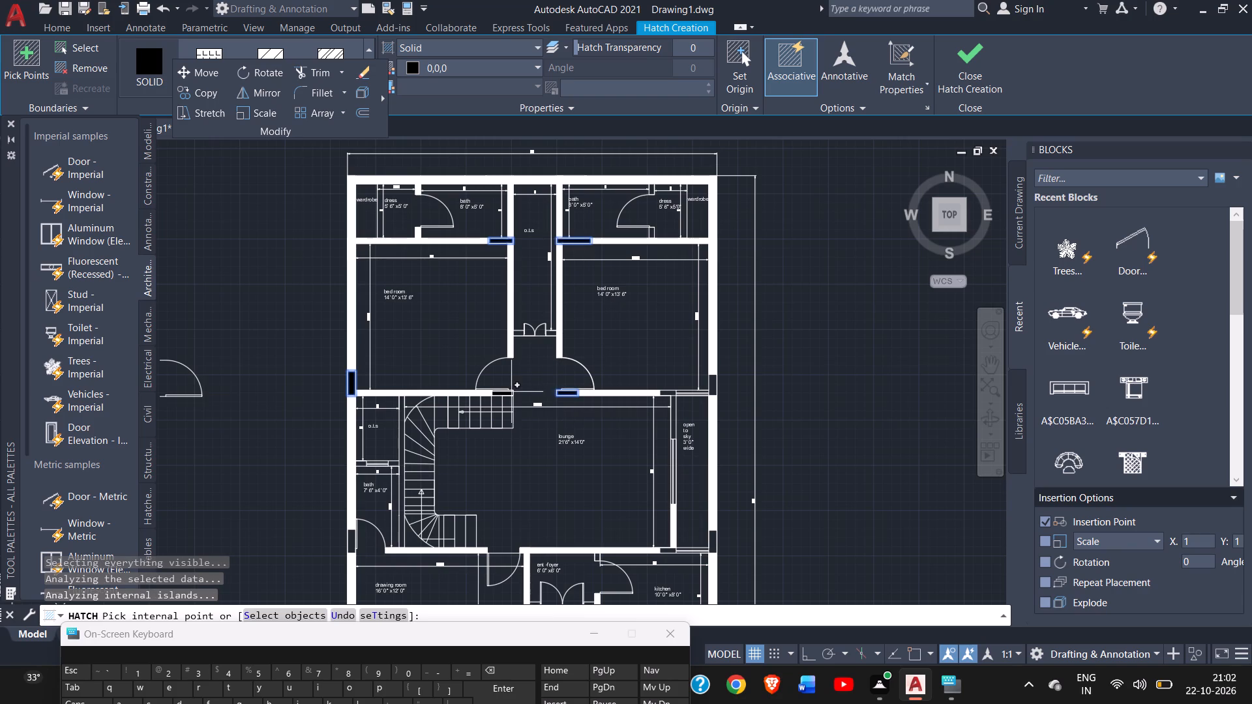
left_click(504, 392)
Fill the columns at the lounge's north-east corner and at the east bedroom's south-east corner with the black solid hatch.
scroll(404, 417, "up", 2, "ctrl")
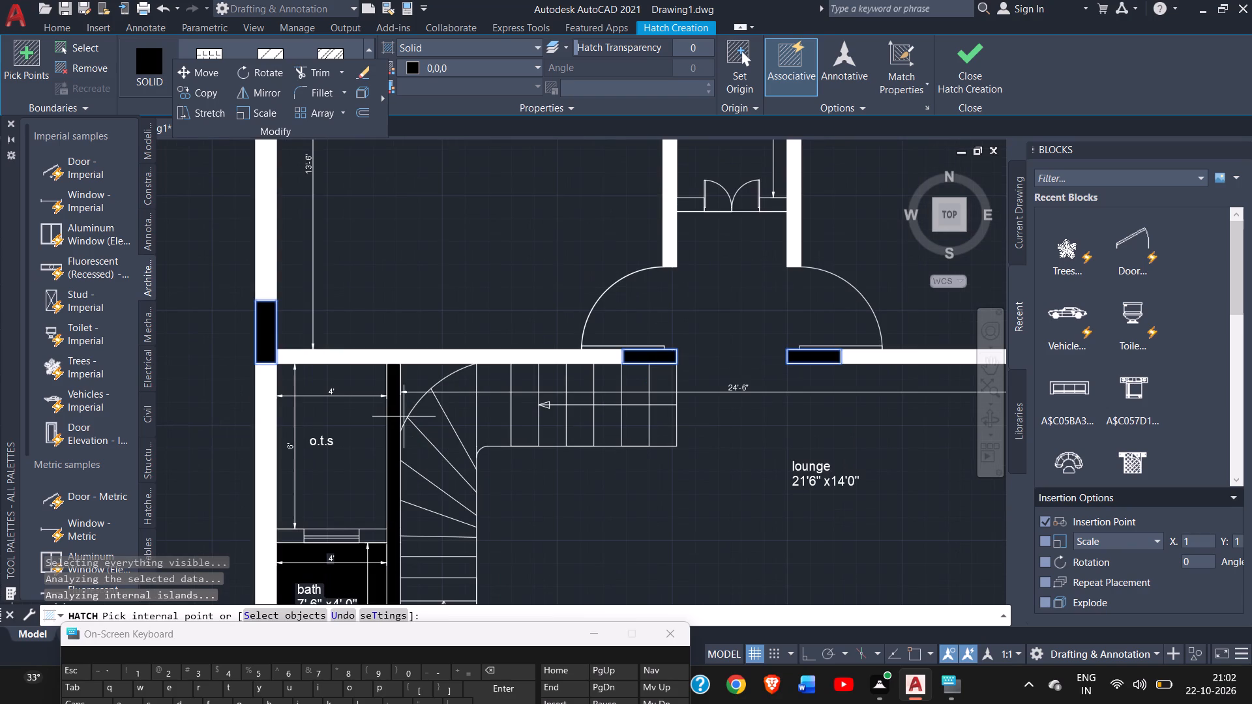
scroll(344, 402, "down", 2, "ctrl")
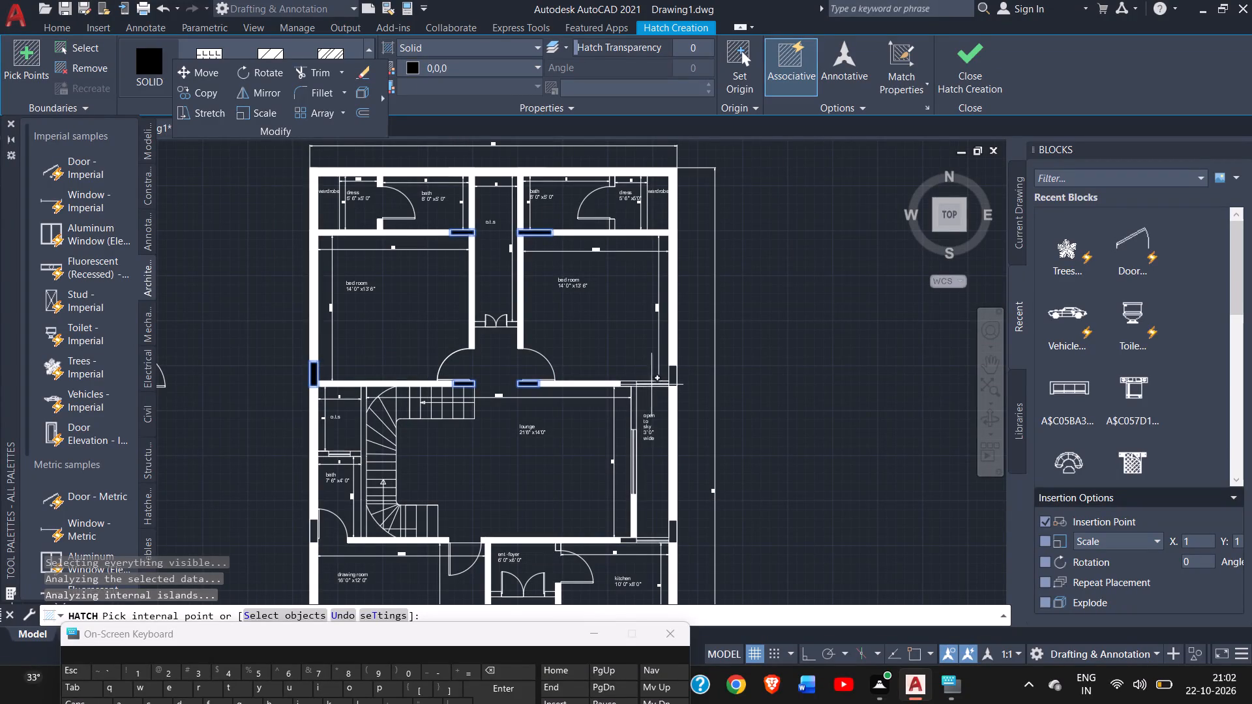
left_click(631, 385)
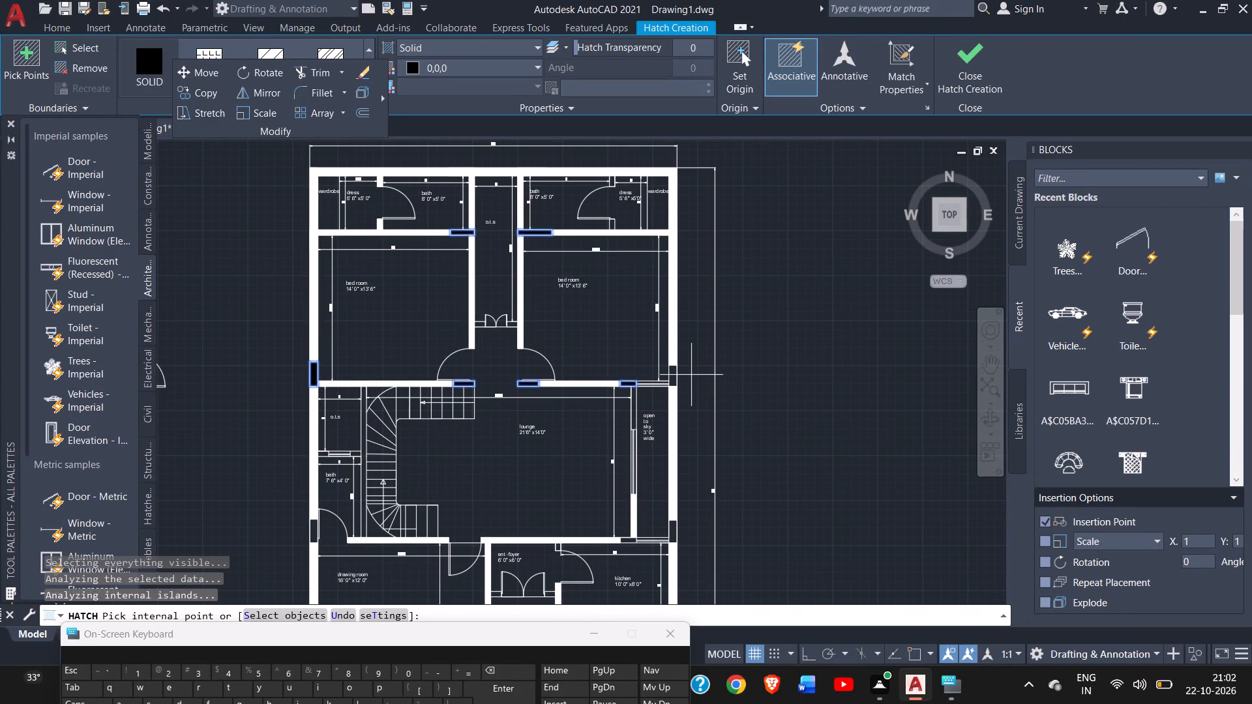
scroll(691, 375, "up", 2, "ctrl")
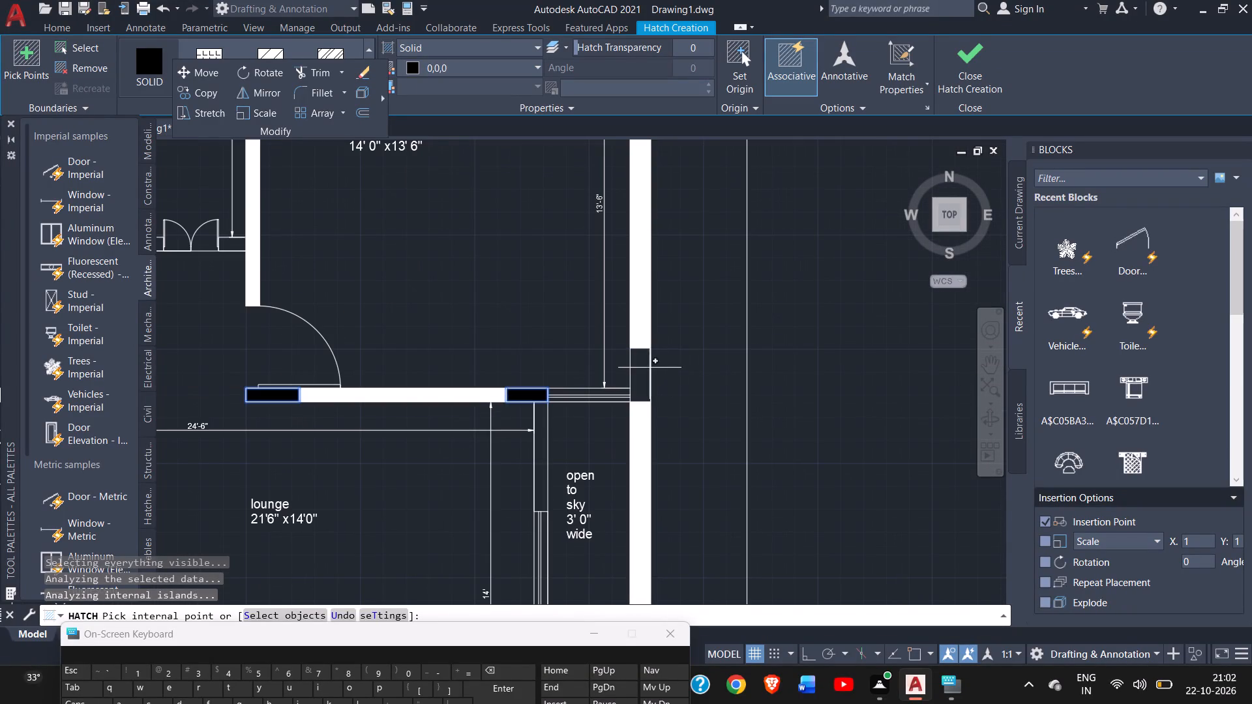
left_click(639, 372)
scroll(715, 364, "down", 2, "ctrl")
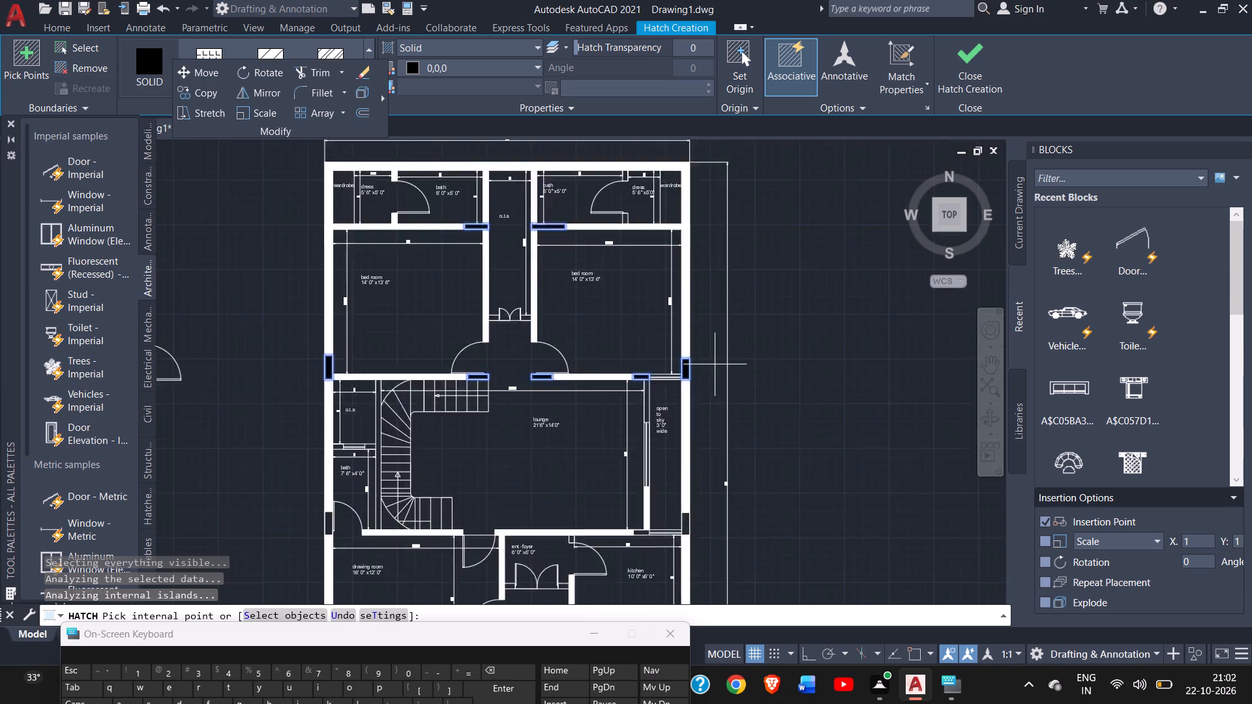
Fill the column at the lounge's south-east corner and the kitchen's north-east and south-east columns with the black solid hatch.
scroll(715, 364, "down", 1, "ctrl")
scroll(698, 496, "up", 3, "ctrl")
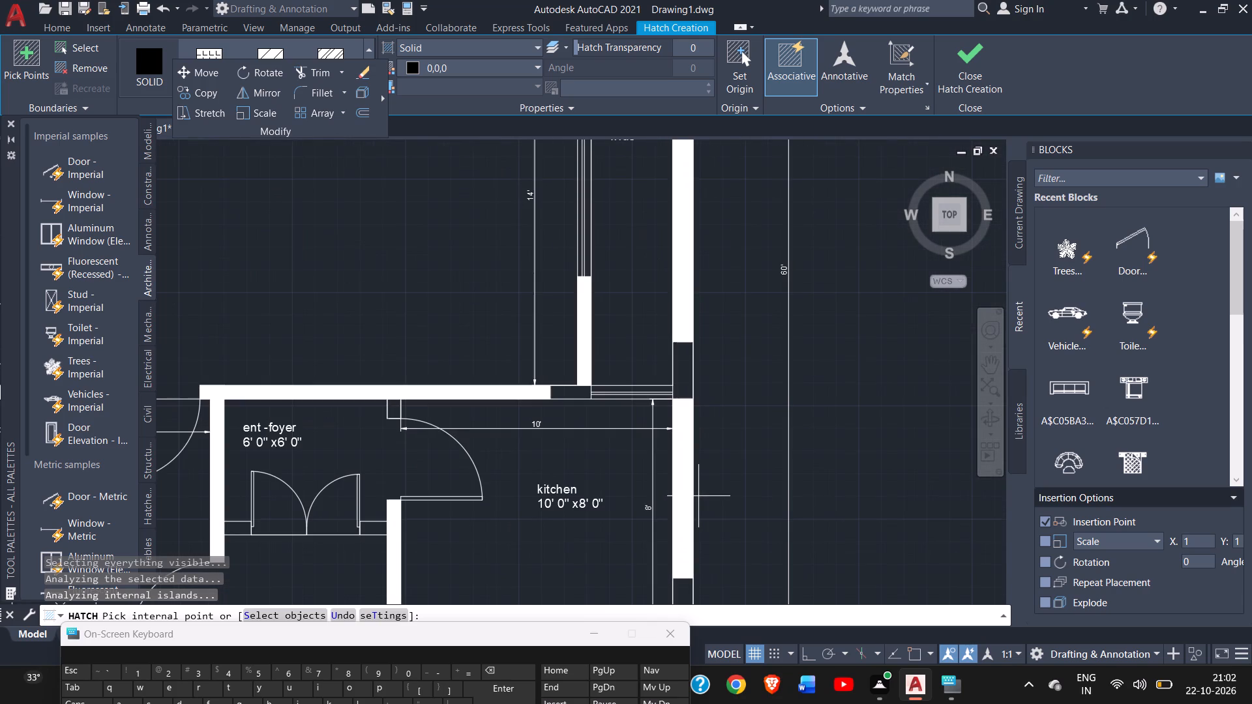
left_click(679, 372)
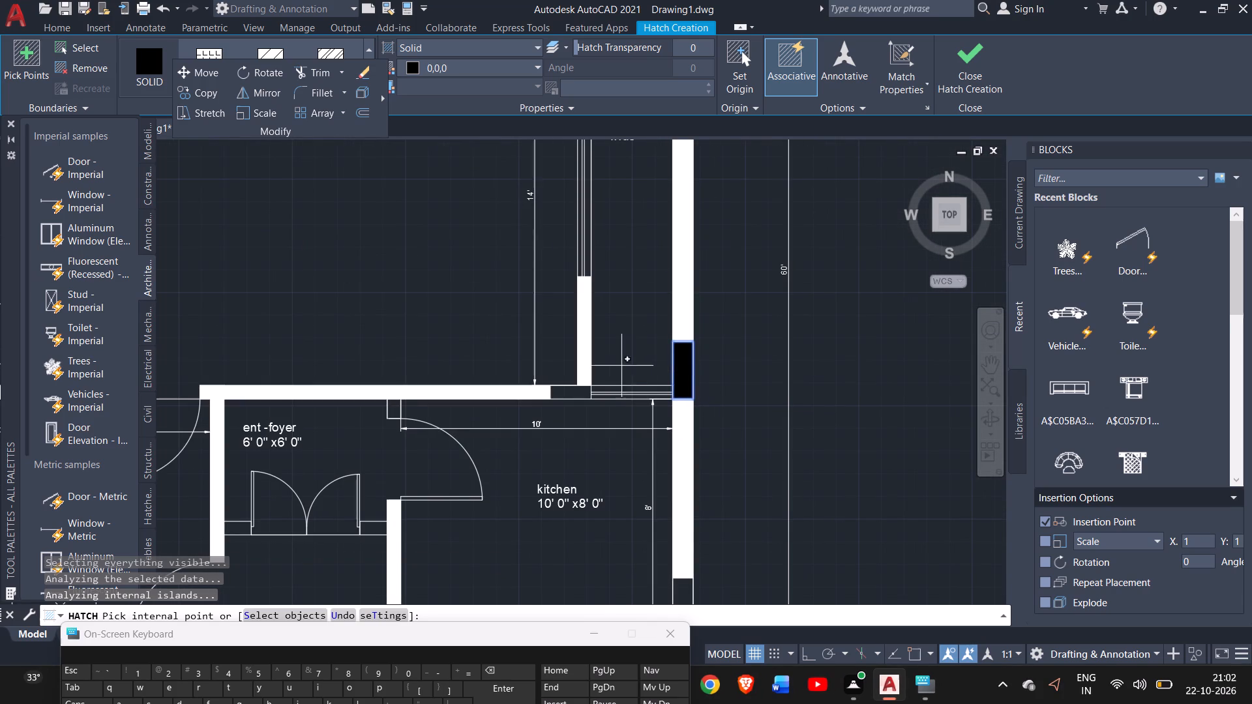
left_click(575, 396)
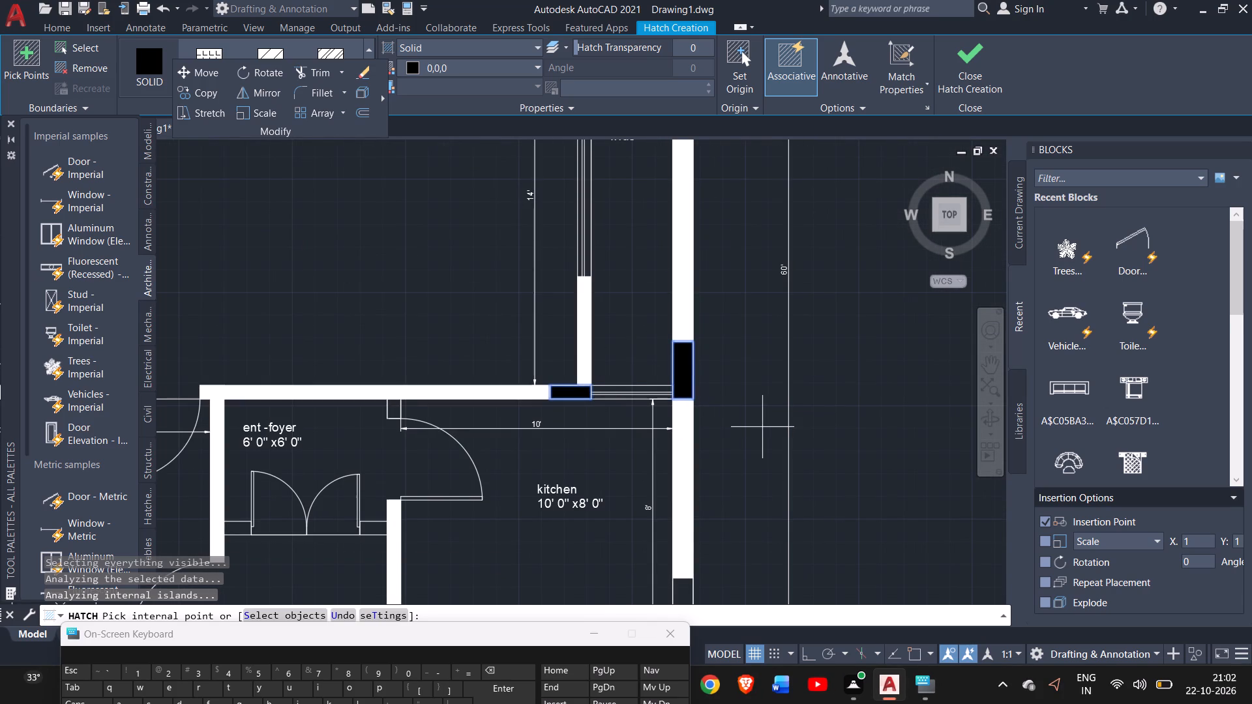
scroll(762, 427, "down", 2, "ctrl")
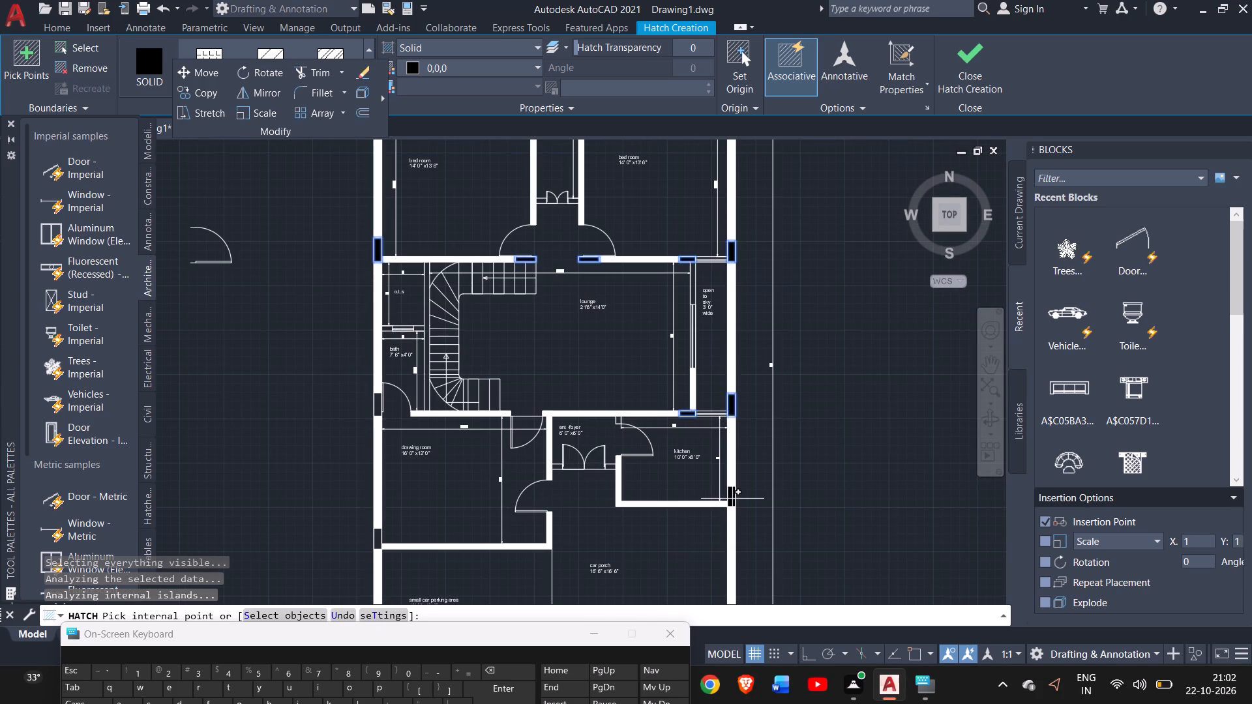
left_click(730, 492)
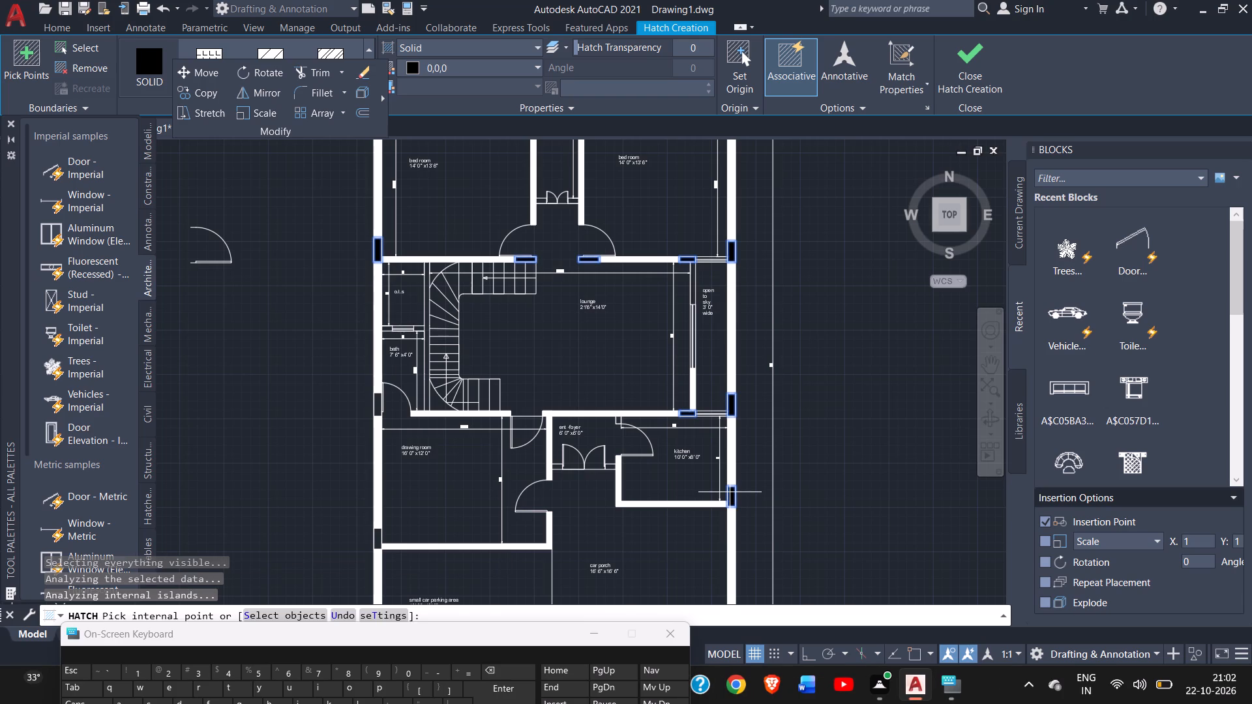
Fill the column at the car porch's south-east corner and the one at the parking area's south-east corner with the black solid hatch.
scroll(730, 492, "up", 2, "ctrl")
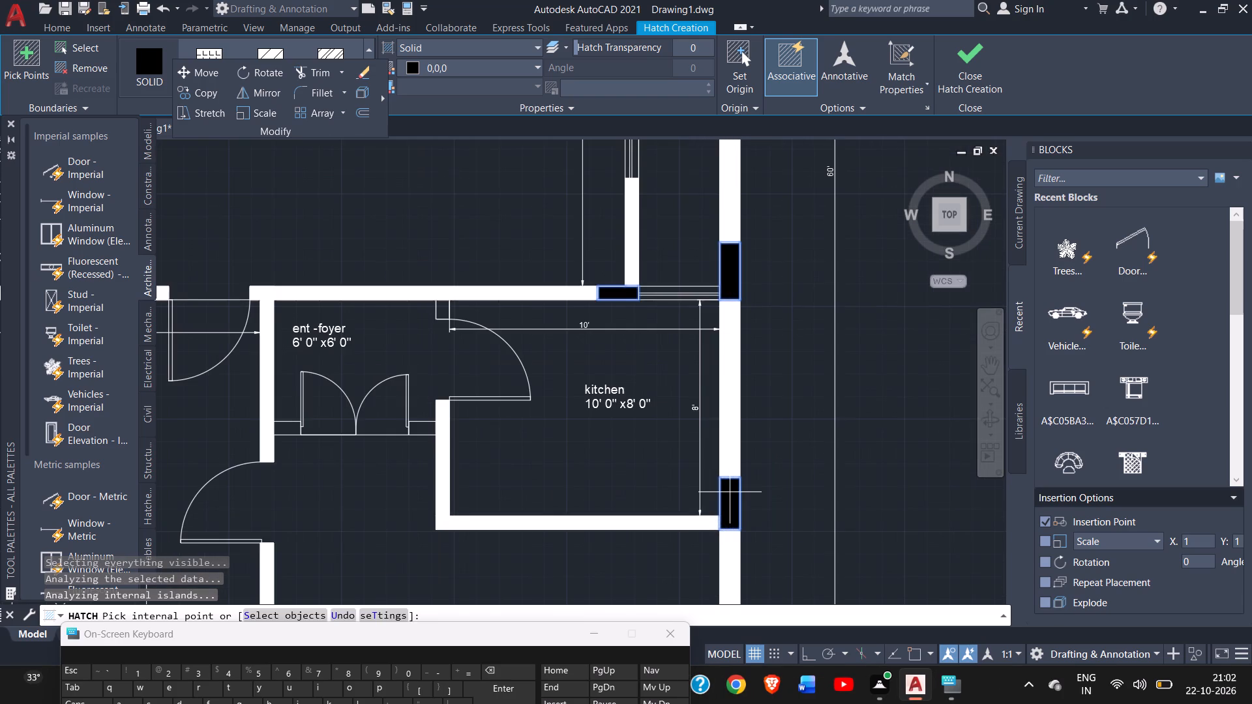
scroll(730, 492, "down", 1, "ctrl")
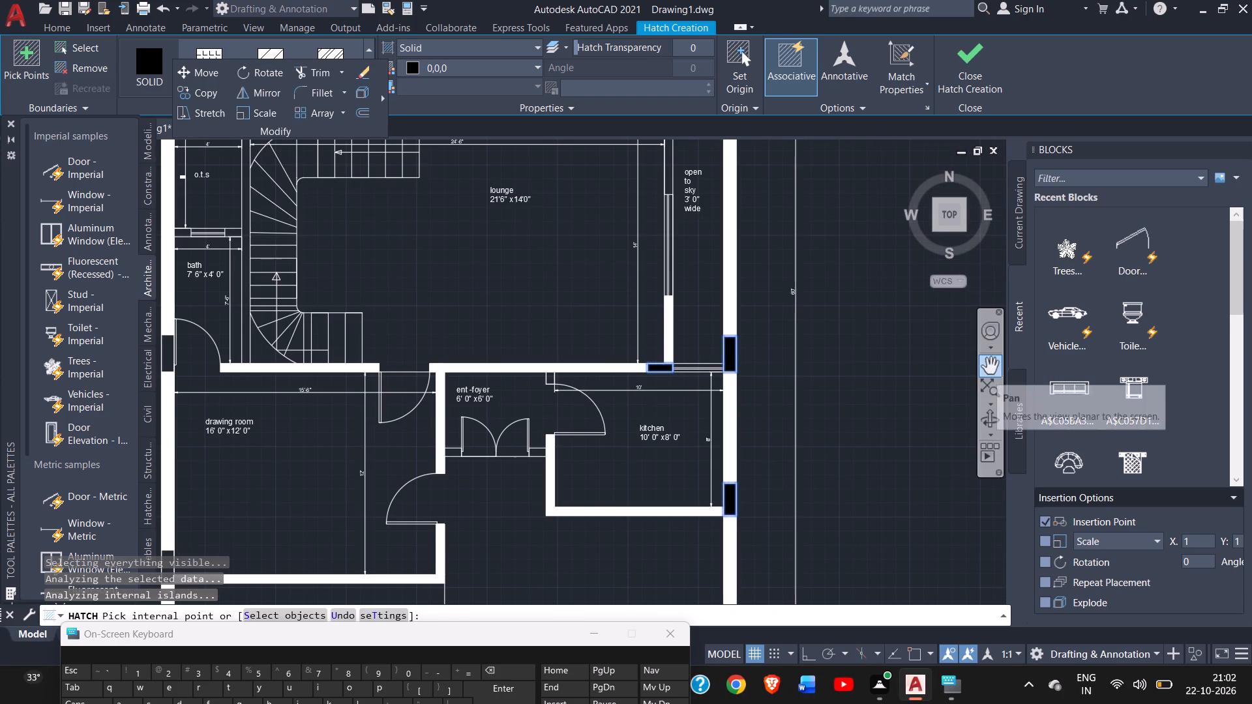
left_click(996, 371)
left_click_drag(912, 405, 891, 209)
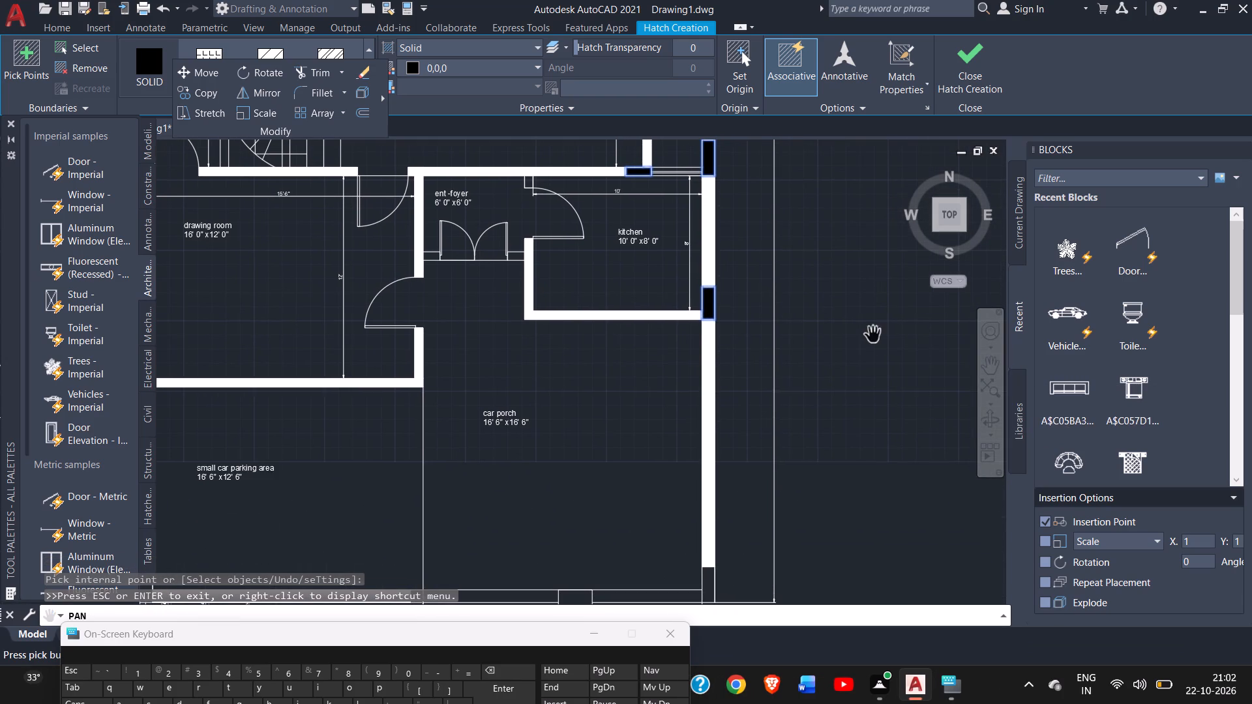
left_click_drag(873, 337, 844, 177)
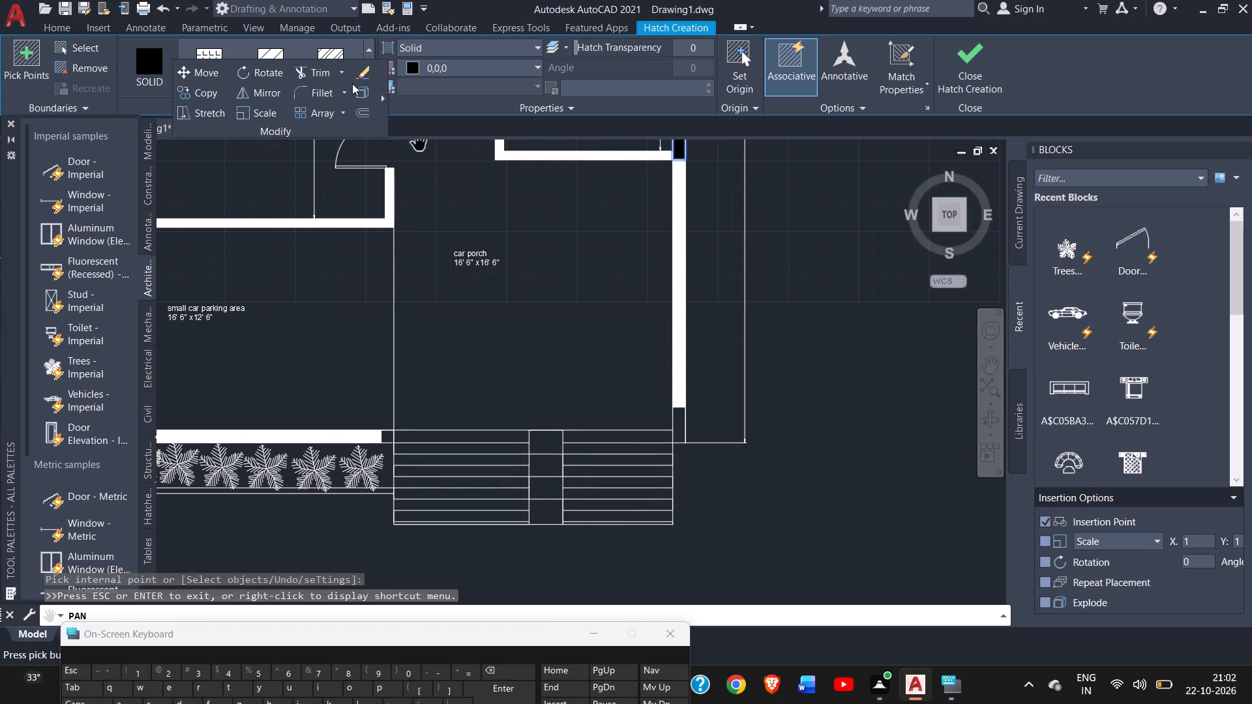
right_click(788, 385)
left_click(808, 396)
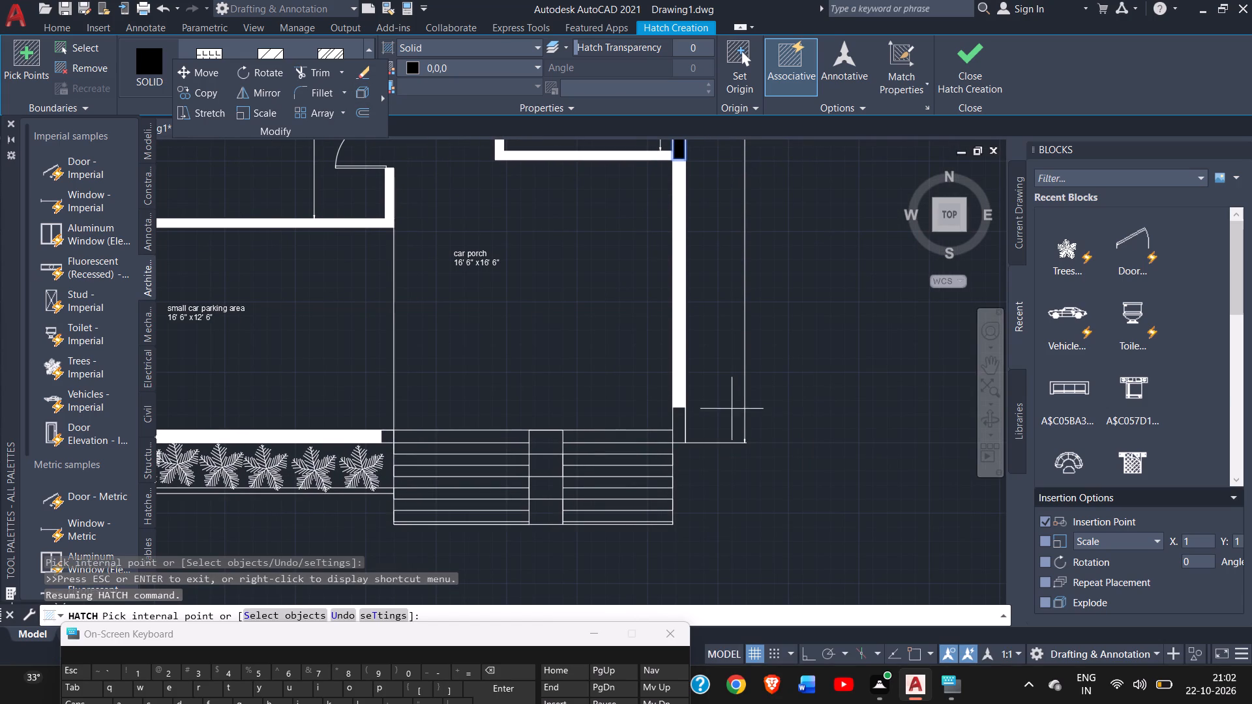
left_click(681, 421)
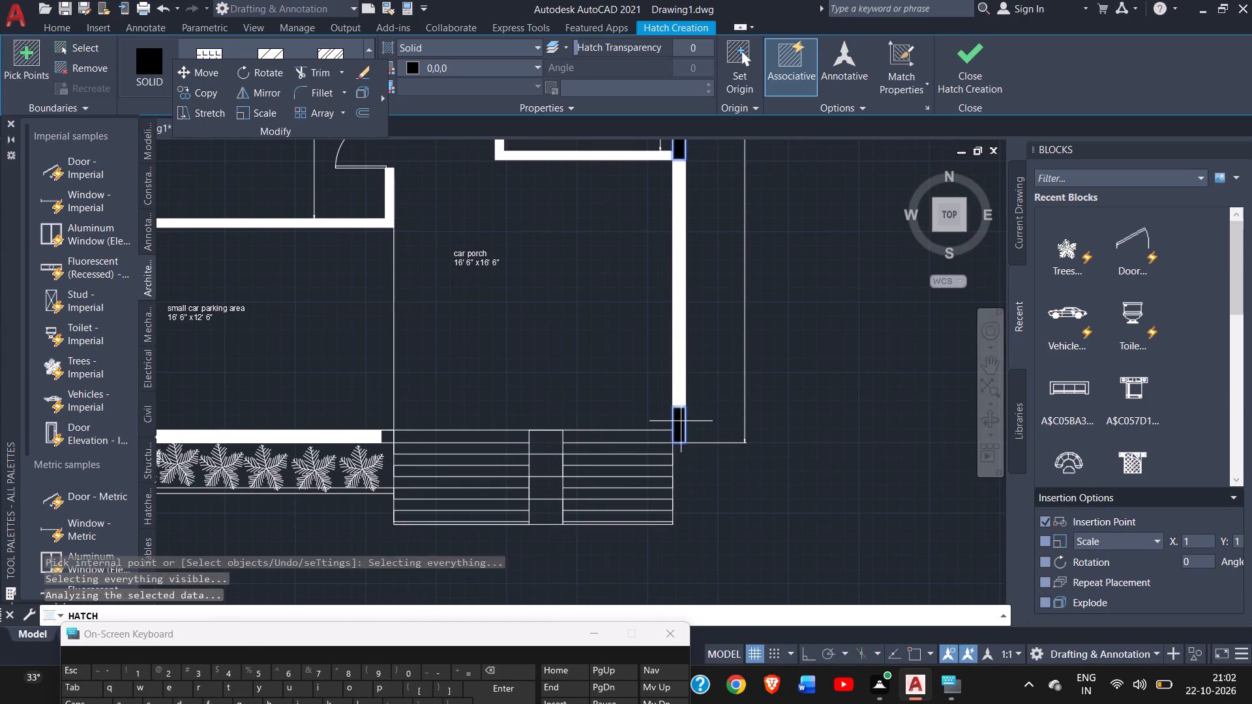
left_click(383, 439)
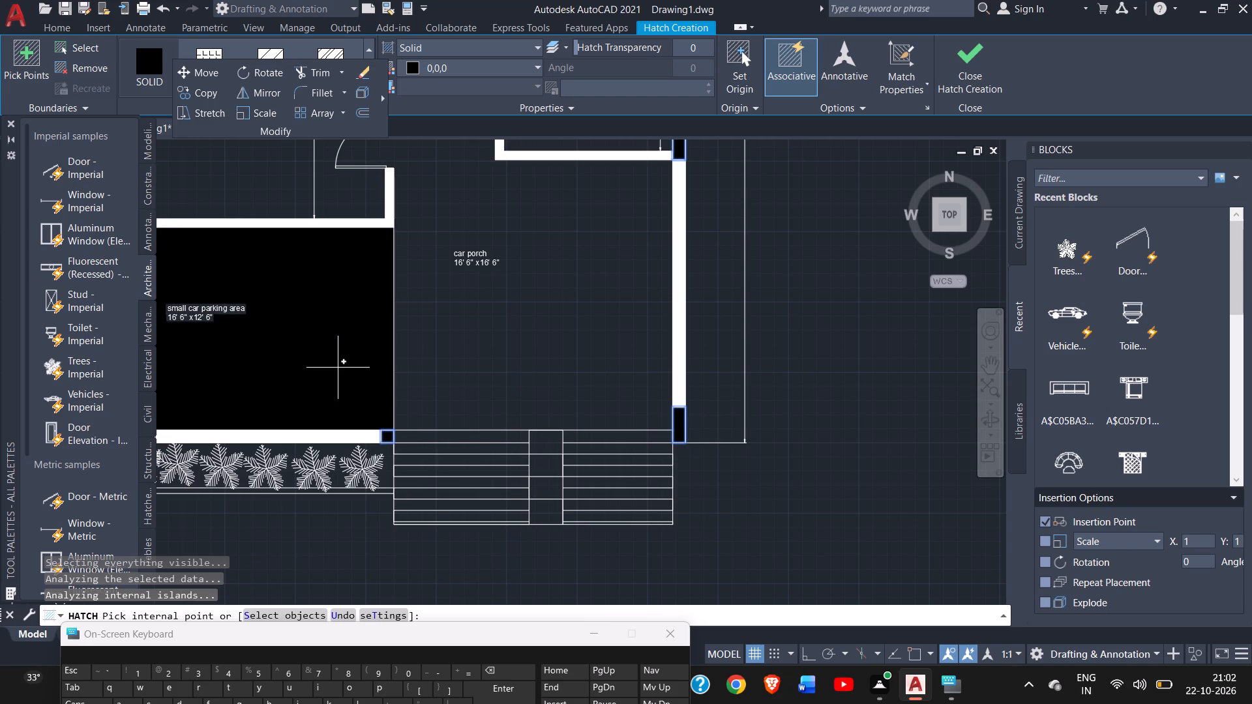
Fill the columns at the small car parking area's south-west corner and the drawing room's south-west corner with the black solid hatch.
left_click(989, 365)
left_click_drag(799, 368, 944, 384)
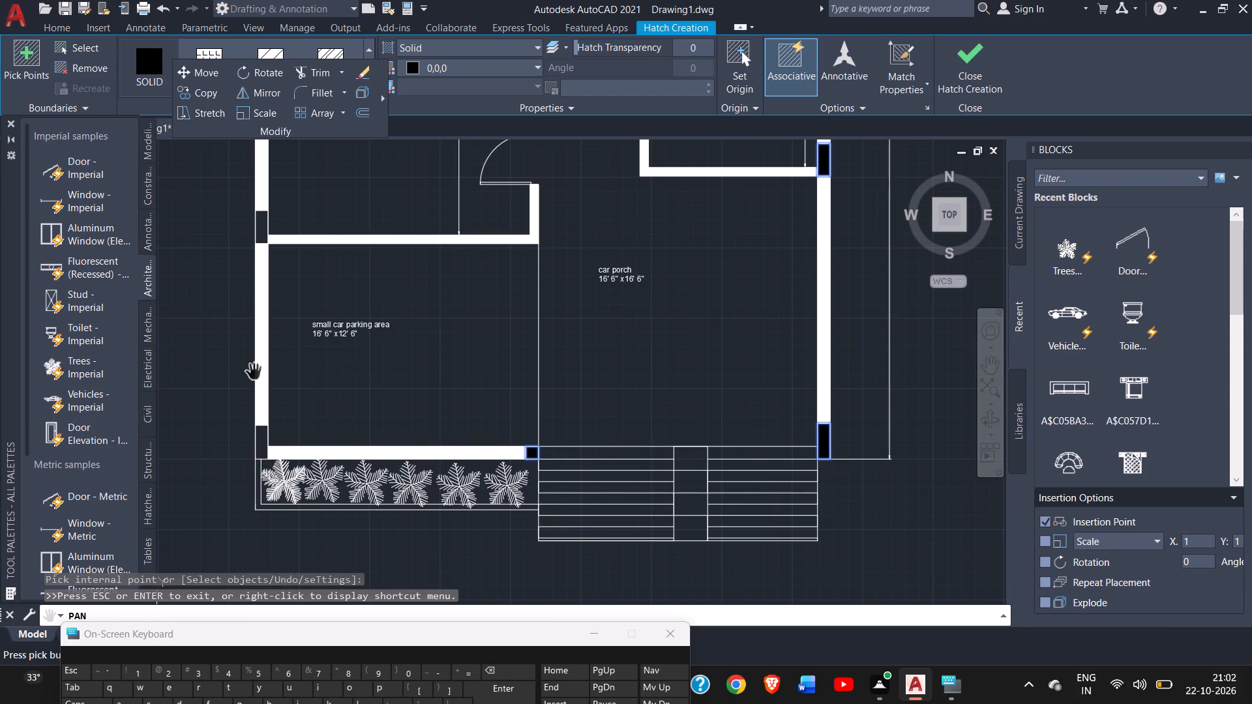
right_click(197, 267)
left_click(210, 273)
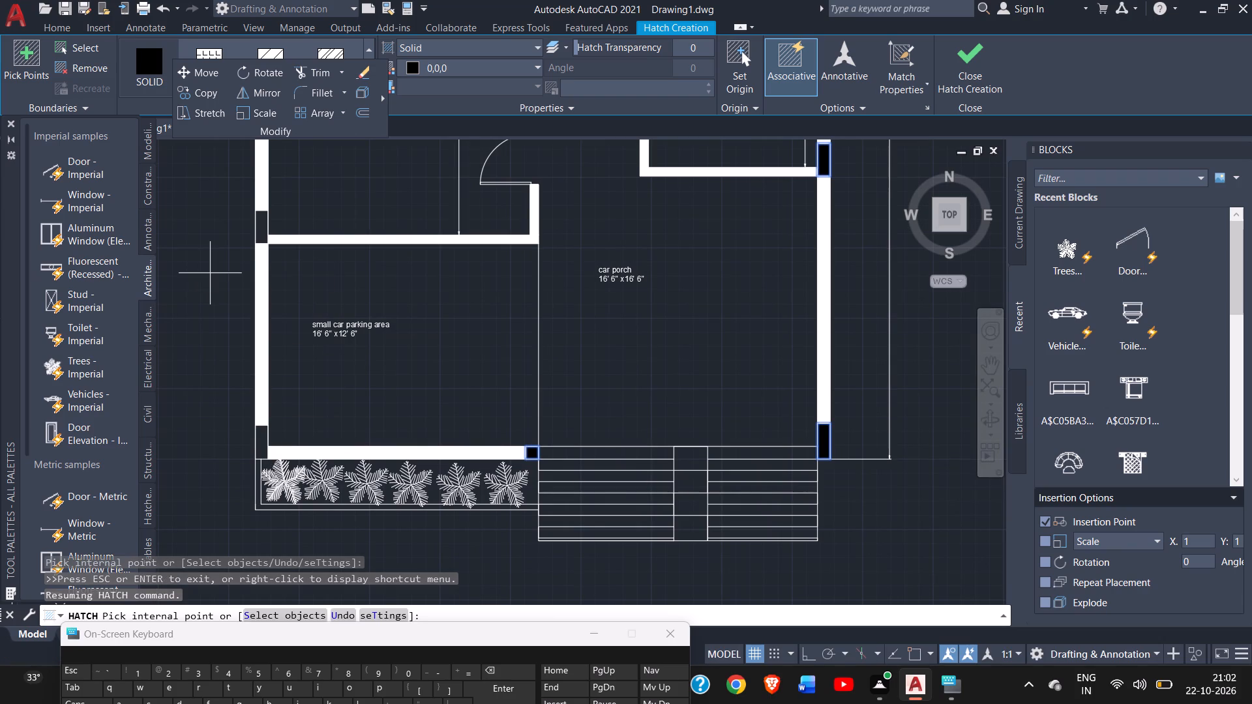
left_click(263, 433)
left_click(257, 220)
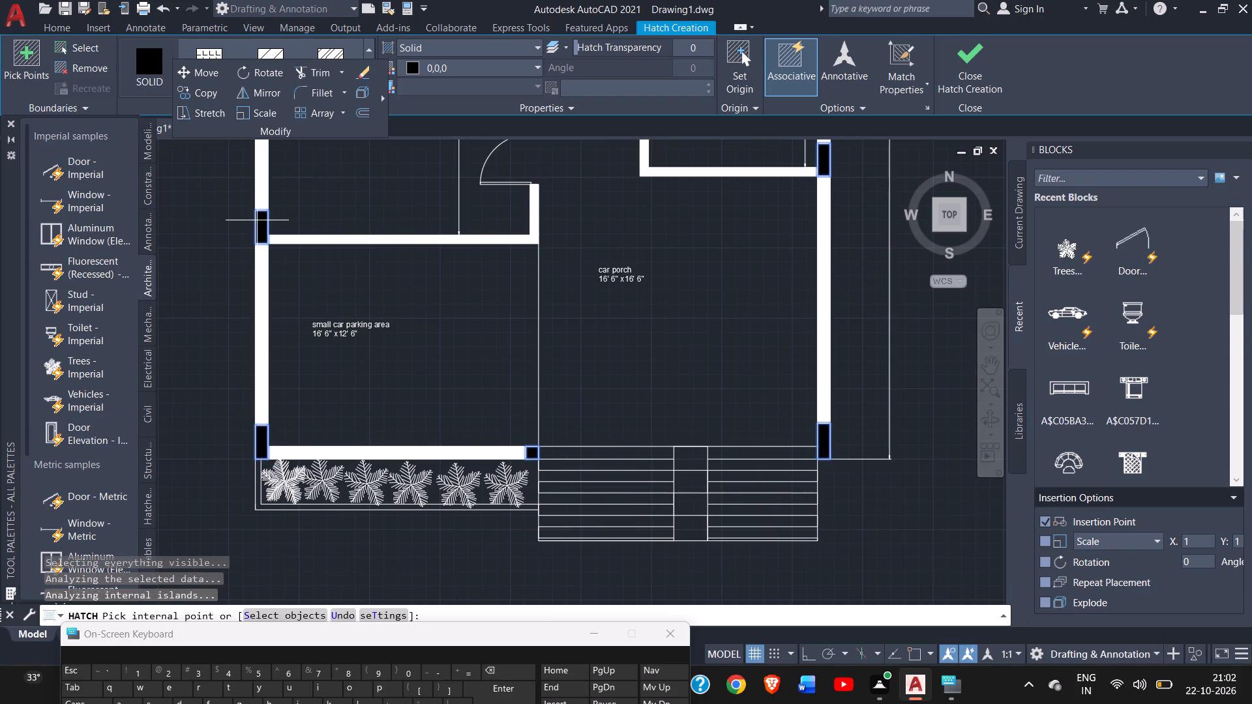
Fill the west outer wall column beside the bath door, at the drawing room's north-west corner, with the black solid hatch.
scroll(238, 214, "down", 1, "ctrl")
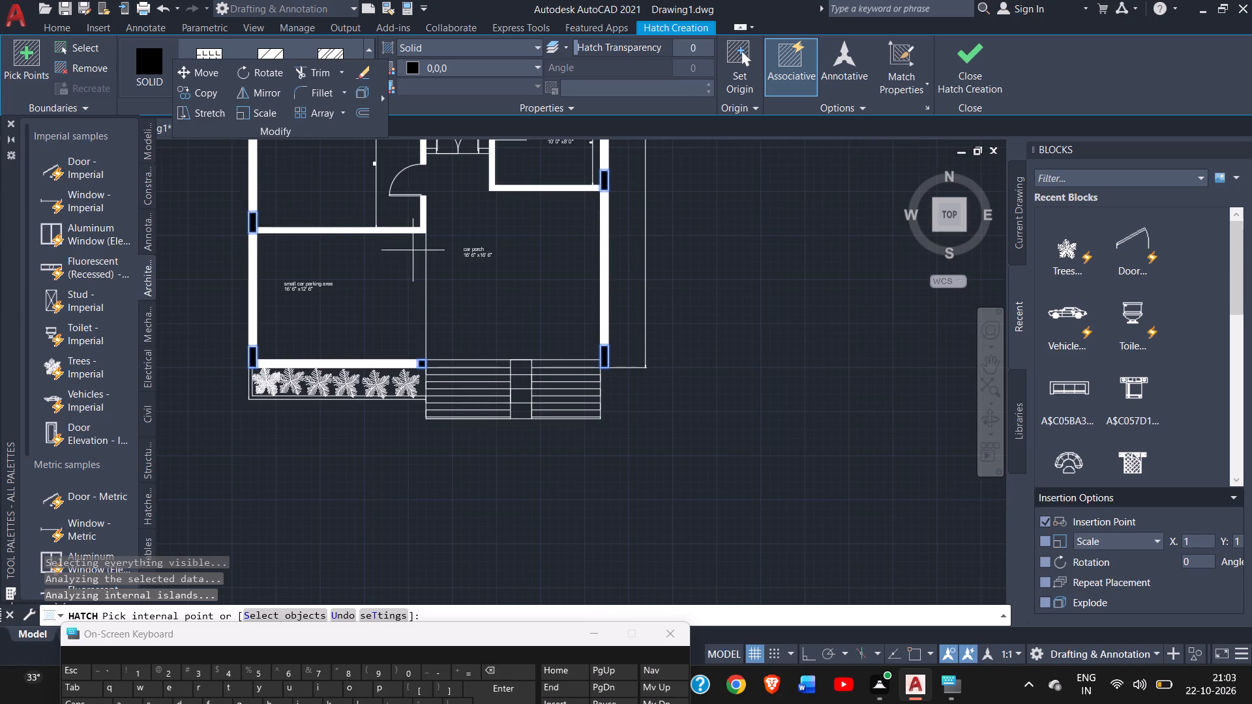
left_click(982, 363)
left_click_drag(762, 259, 855, 471)
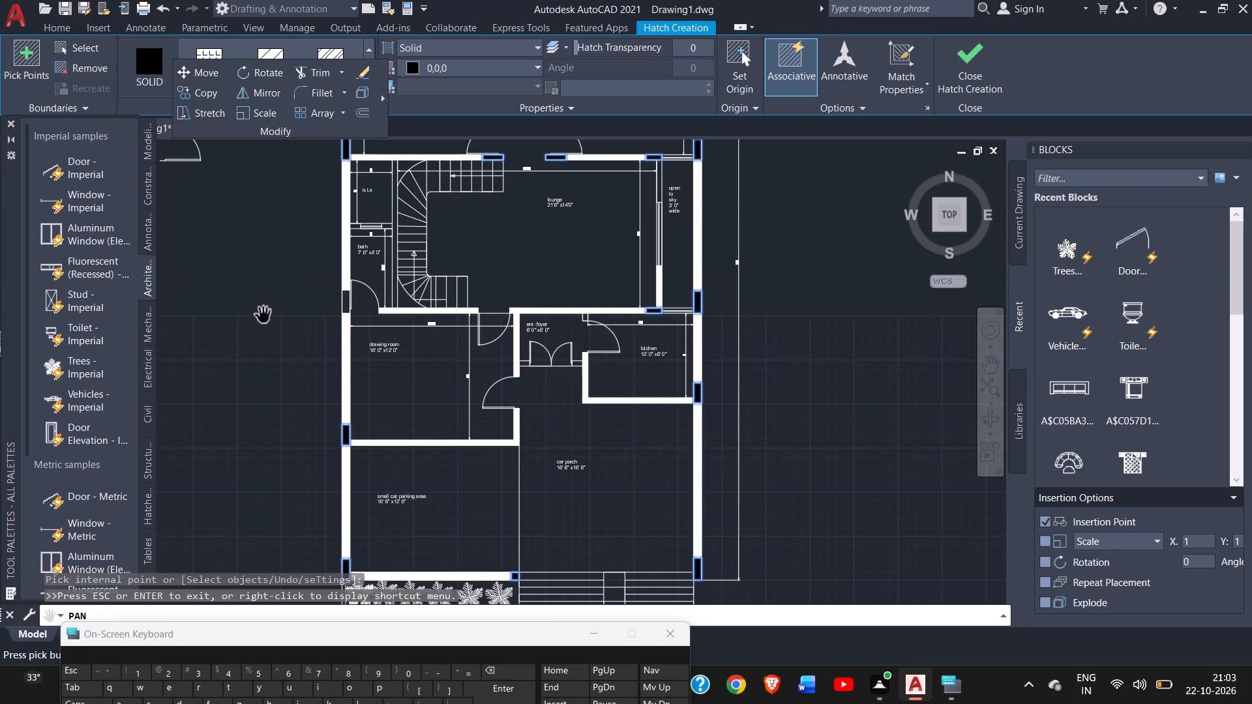
right_click(215, 276)
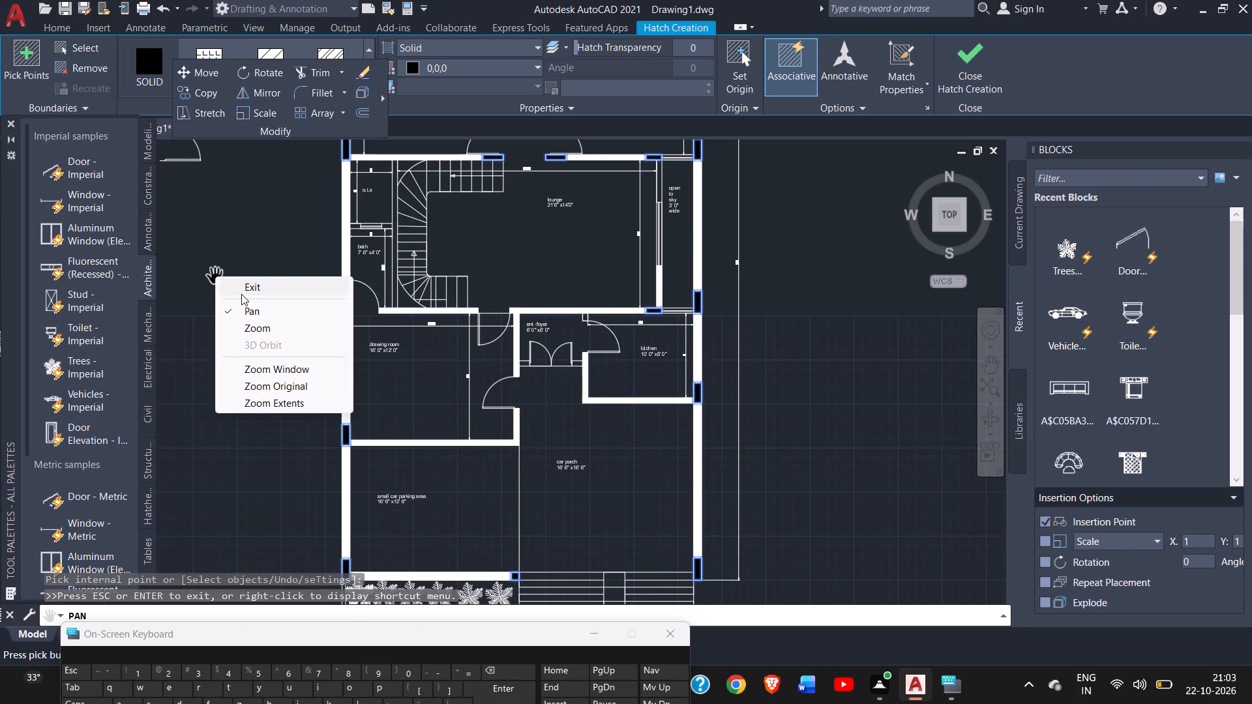
left_click(241, 294)
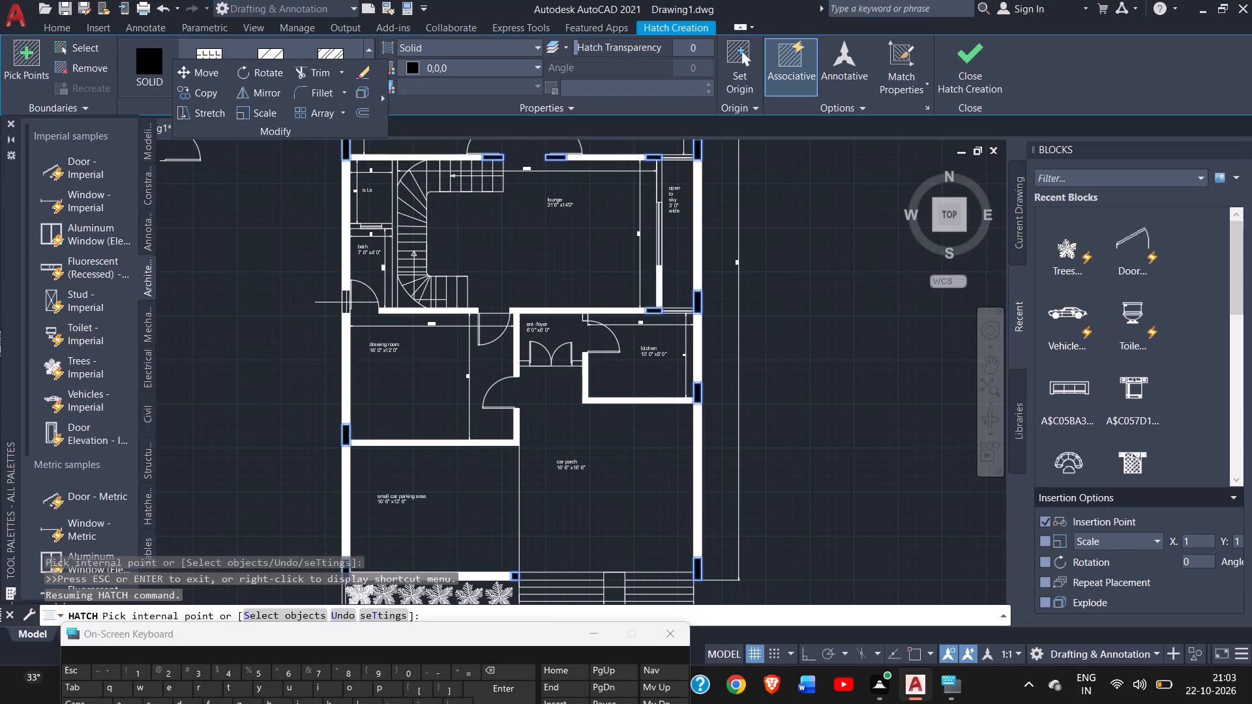
left_click(348, 302)
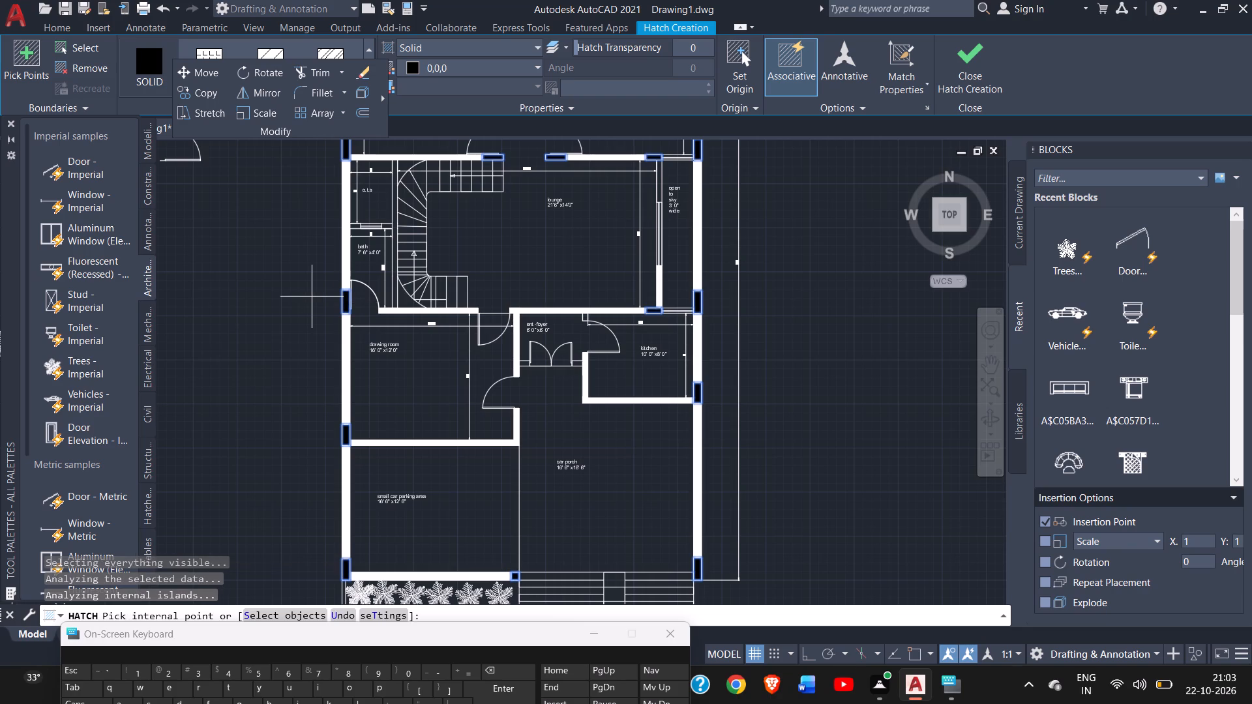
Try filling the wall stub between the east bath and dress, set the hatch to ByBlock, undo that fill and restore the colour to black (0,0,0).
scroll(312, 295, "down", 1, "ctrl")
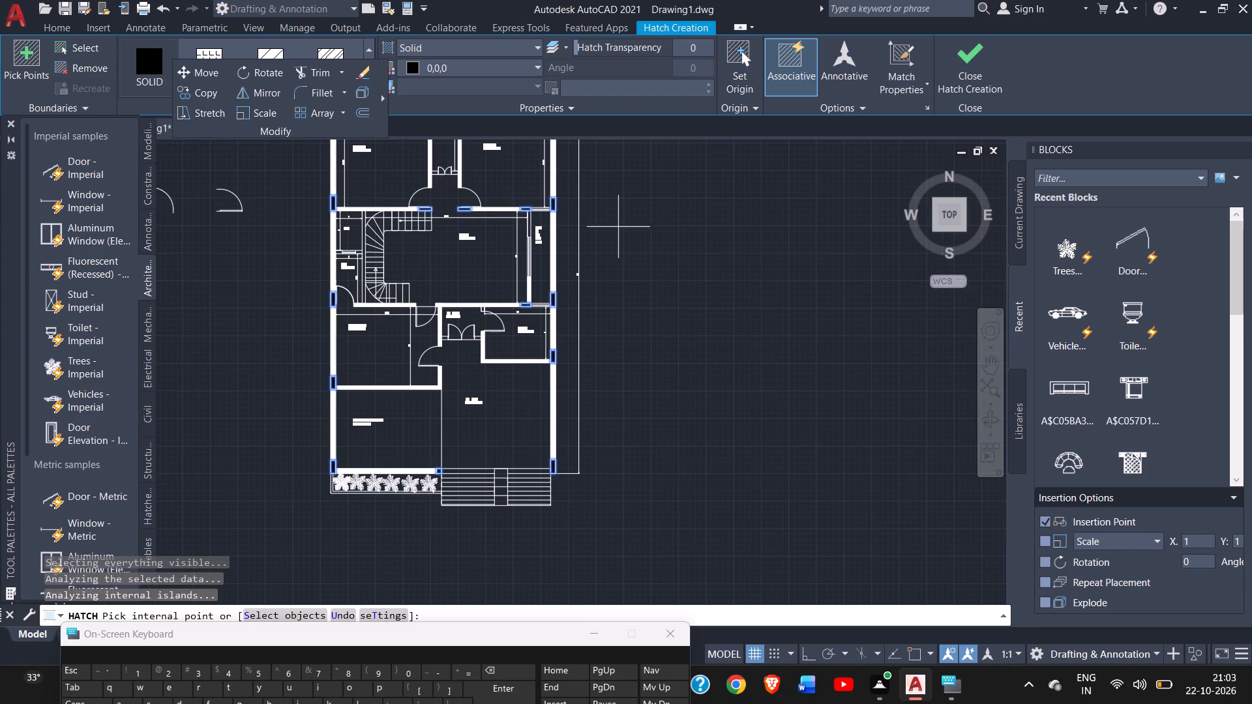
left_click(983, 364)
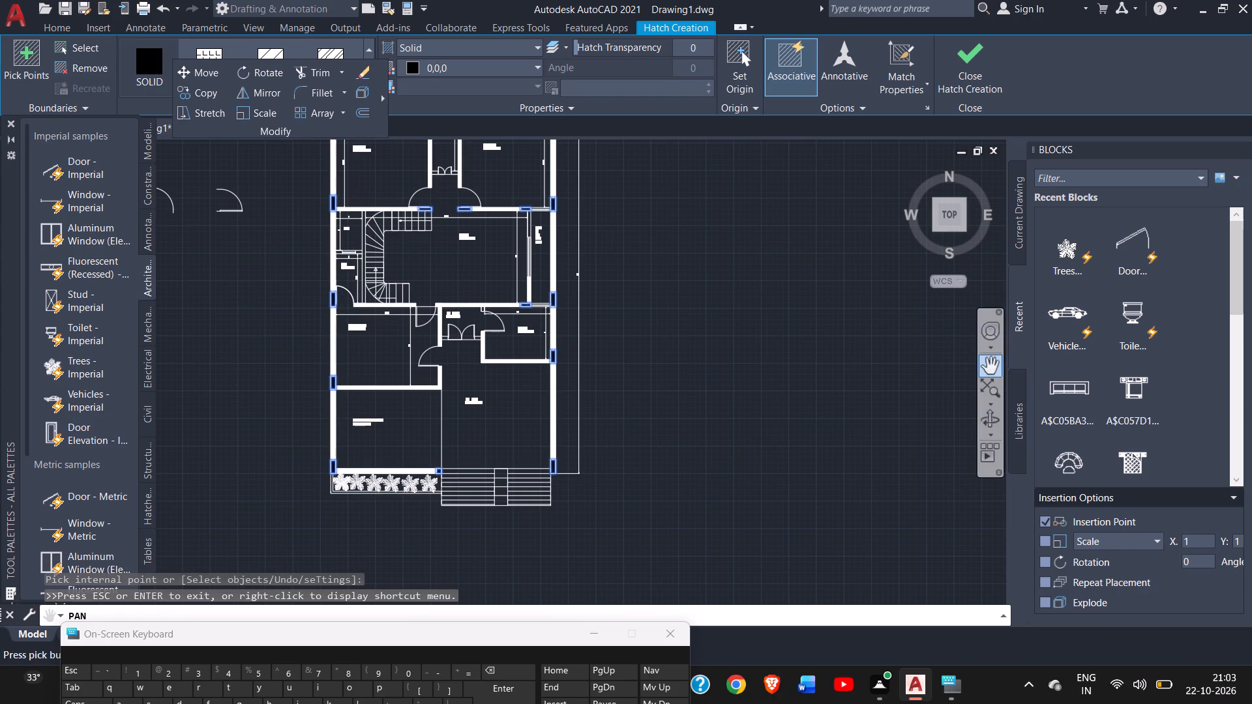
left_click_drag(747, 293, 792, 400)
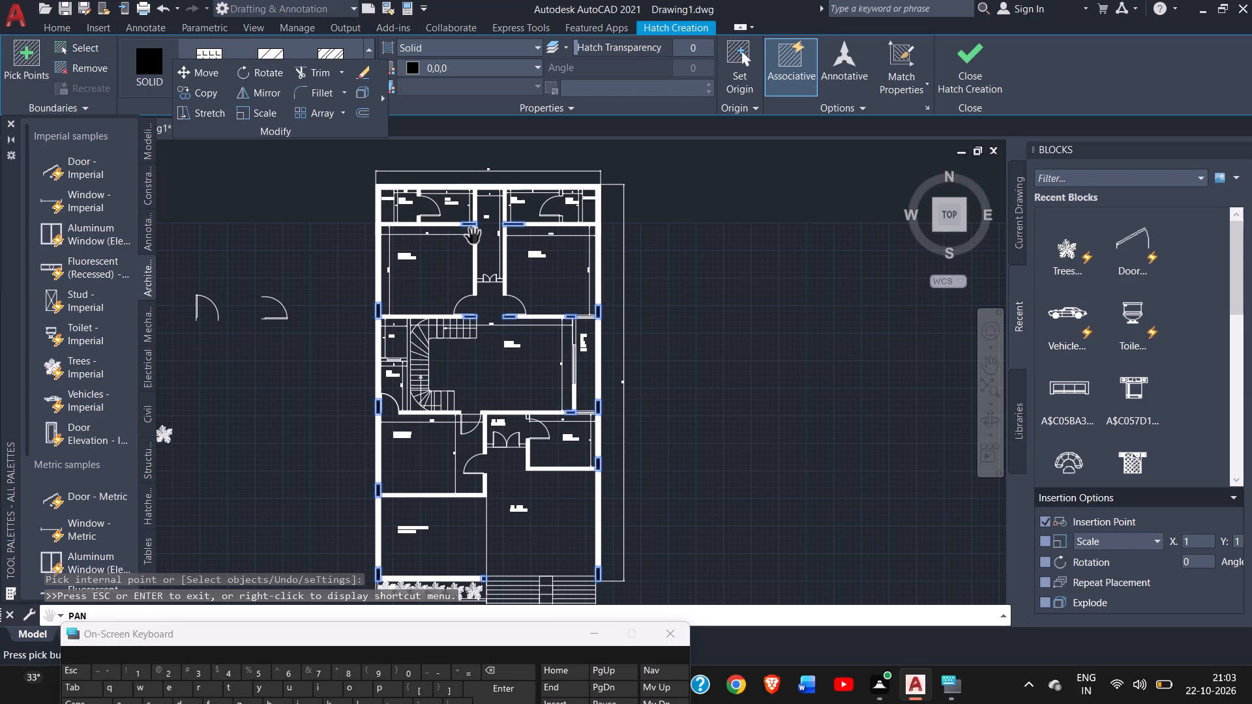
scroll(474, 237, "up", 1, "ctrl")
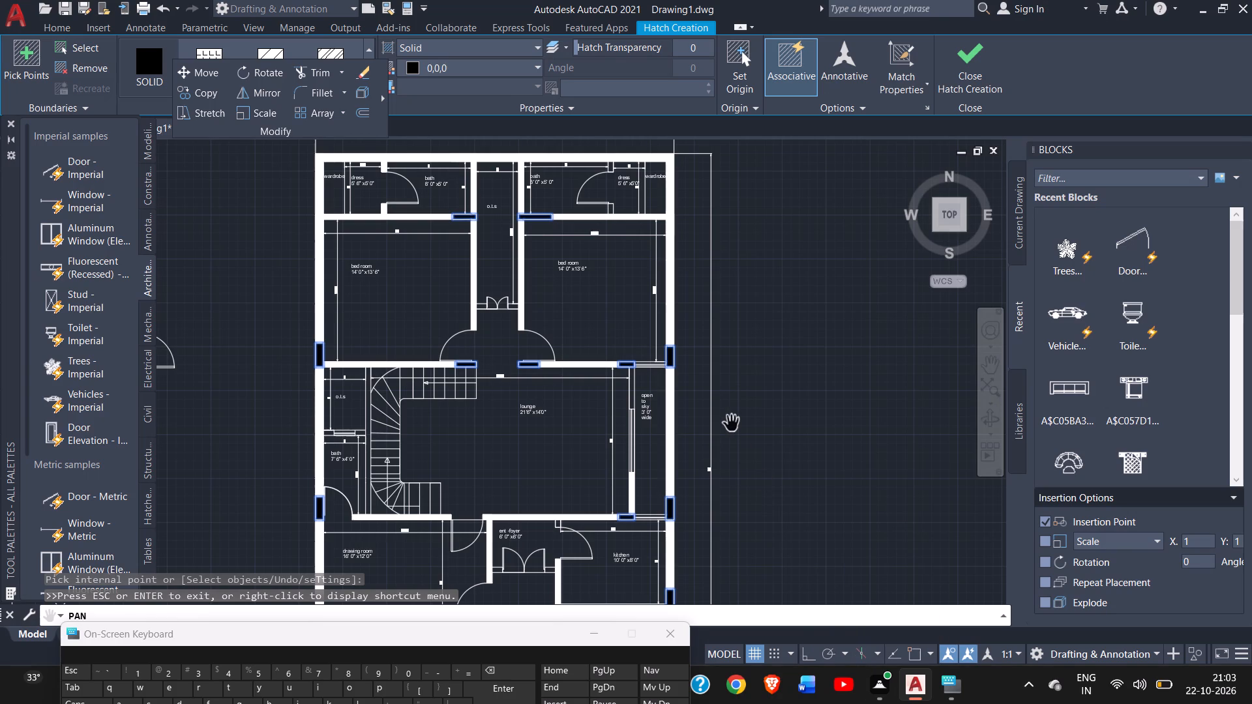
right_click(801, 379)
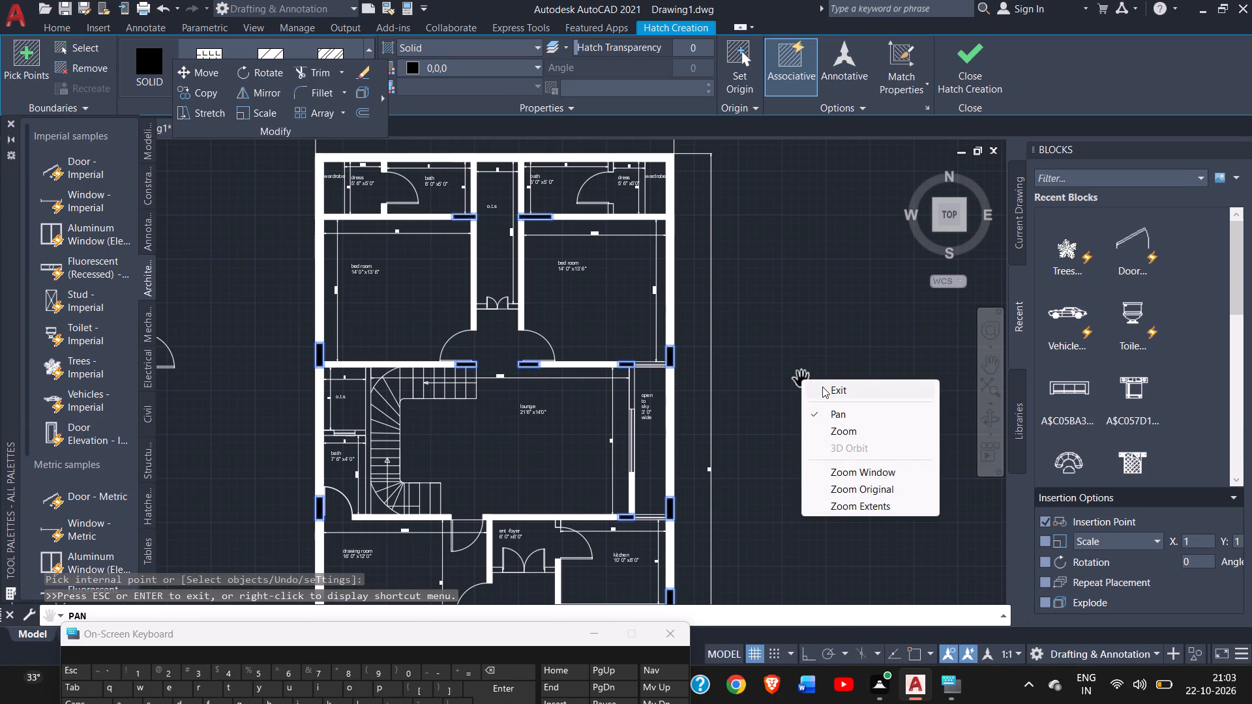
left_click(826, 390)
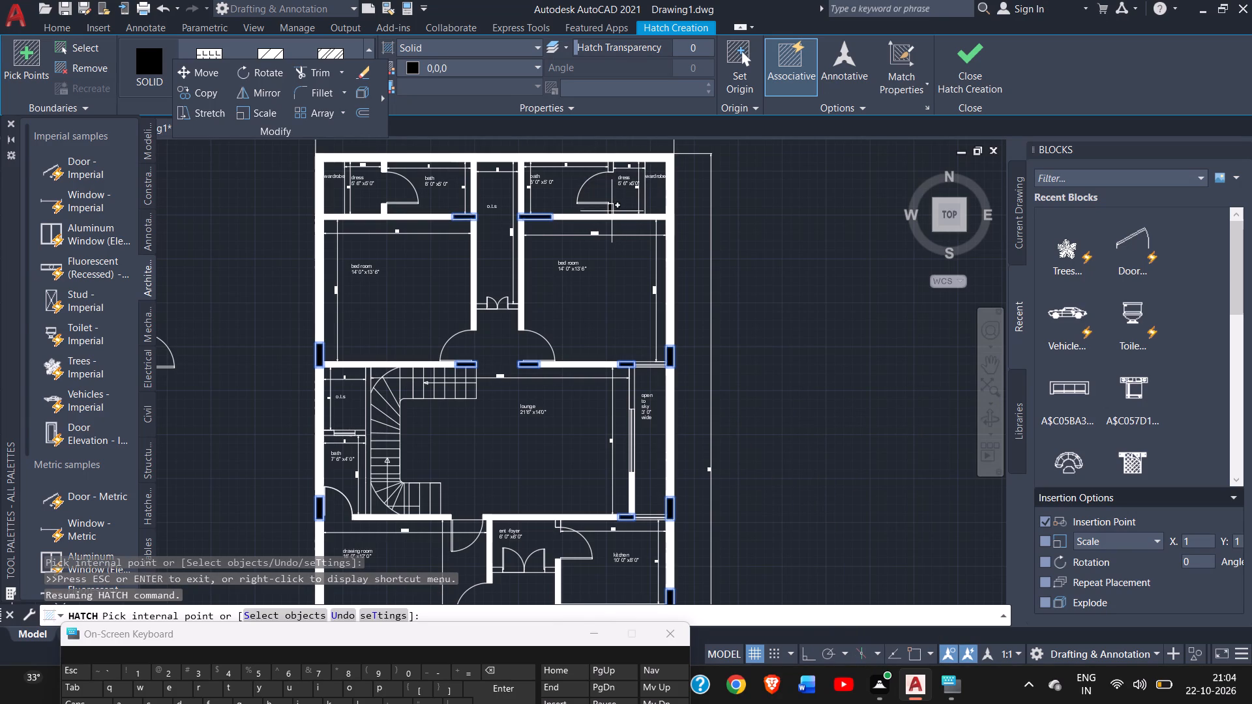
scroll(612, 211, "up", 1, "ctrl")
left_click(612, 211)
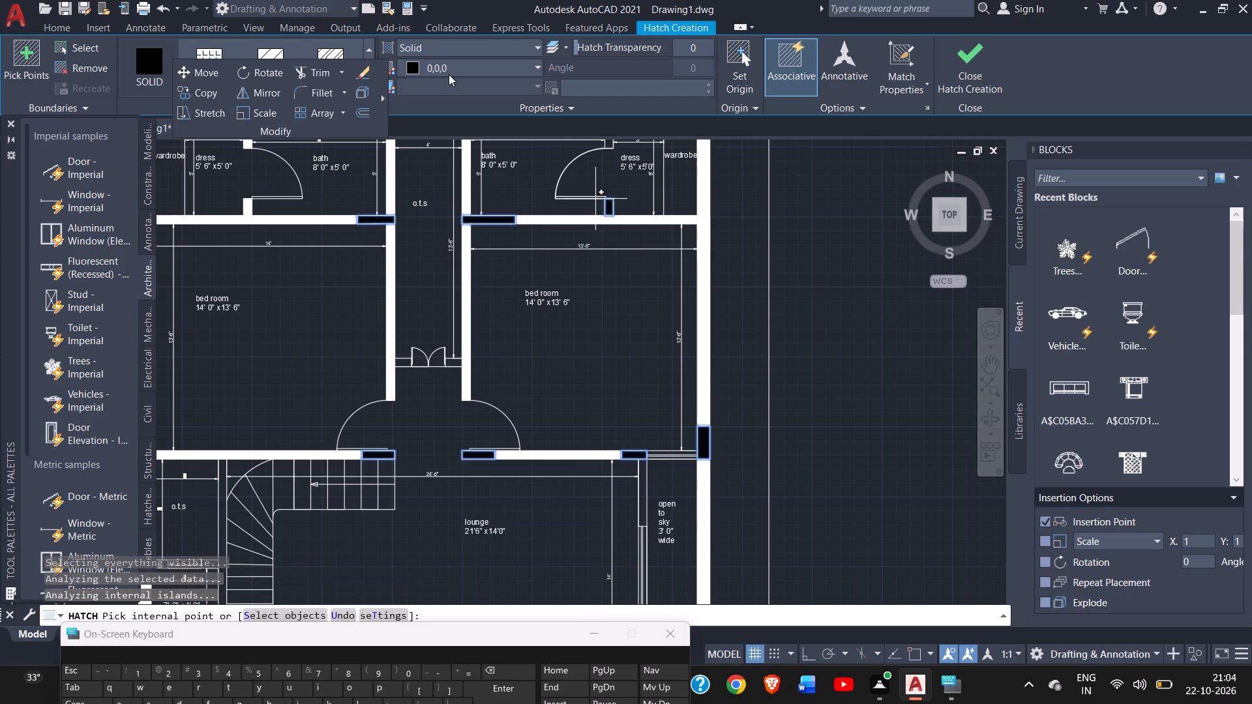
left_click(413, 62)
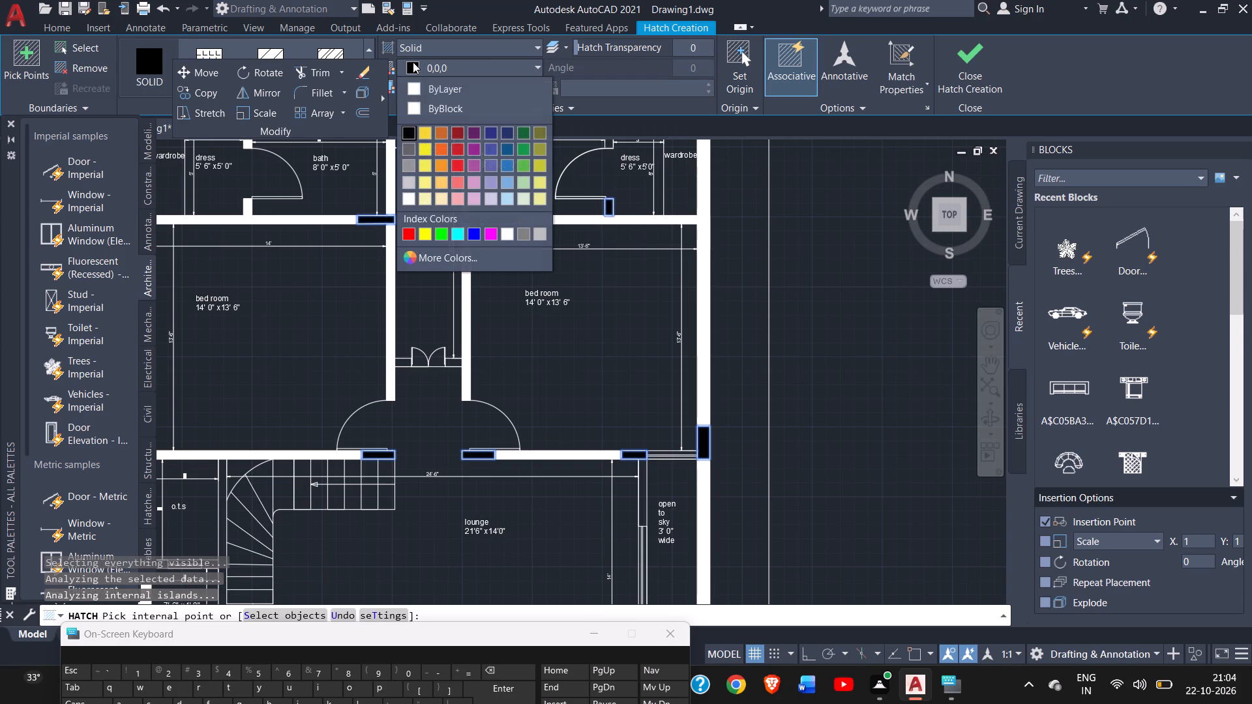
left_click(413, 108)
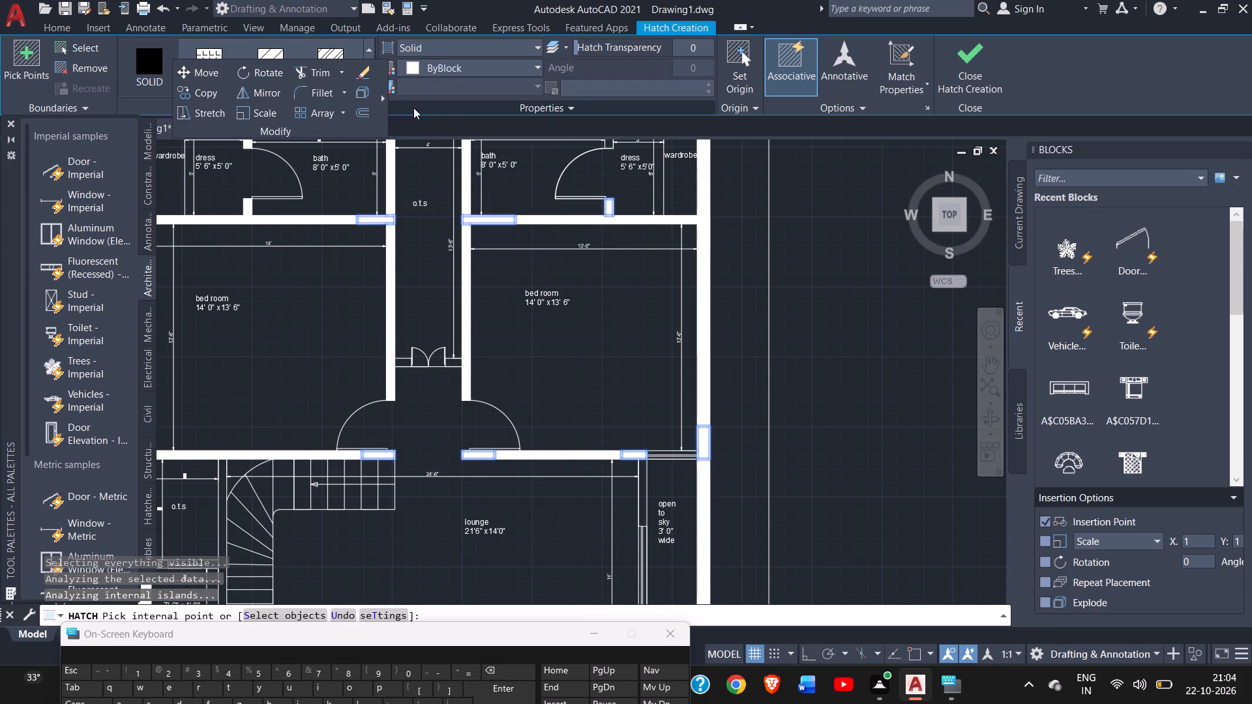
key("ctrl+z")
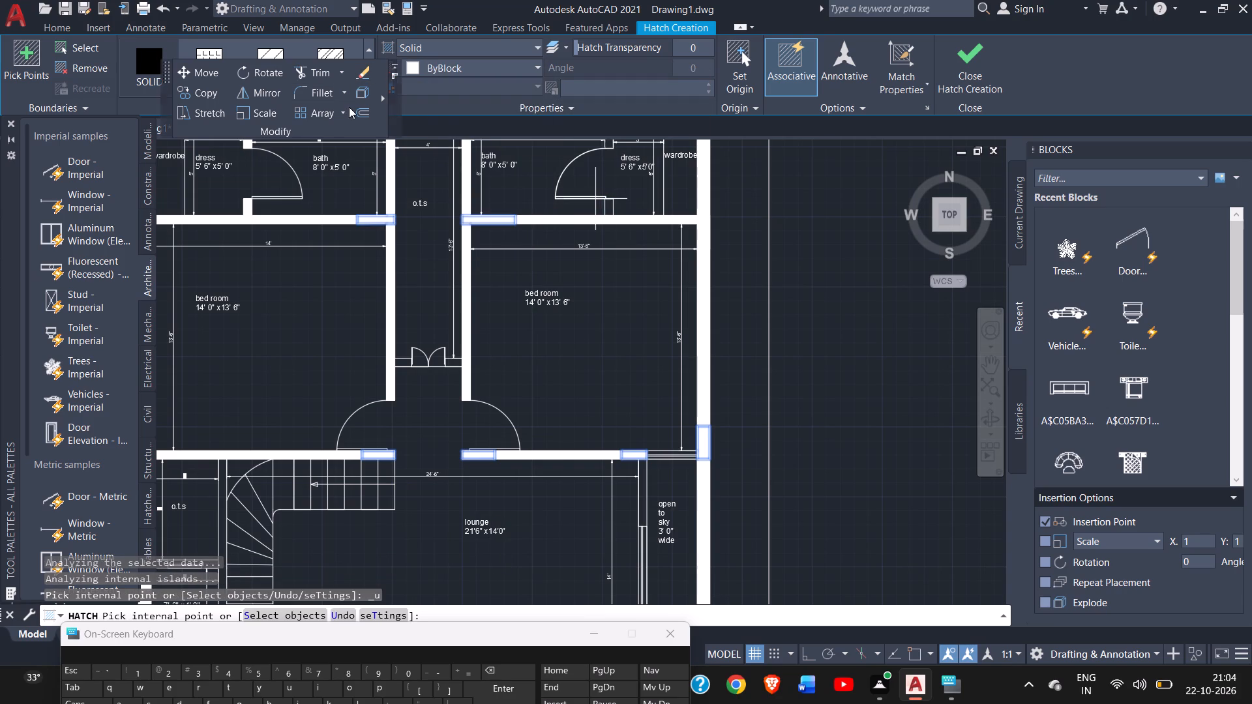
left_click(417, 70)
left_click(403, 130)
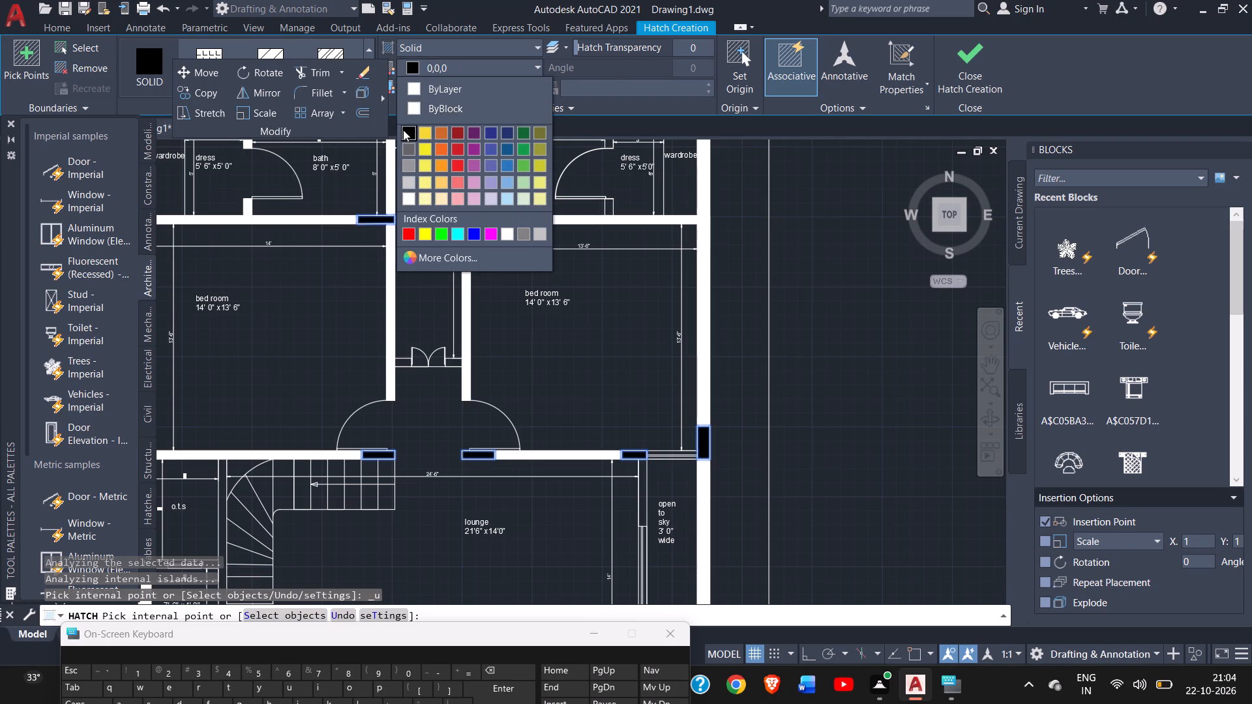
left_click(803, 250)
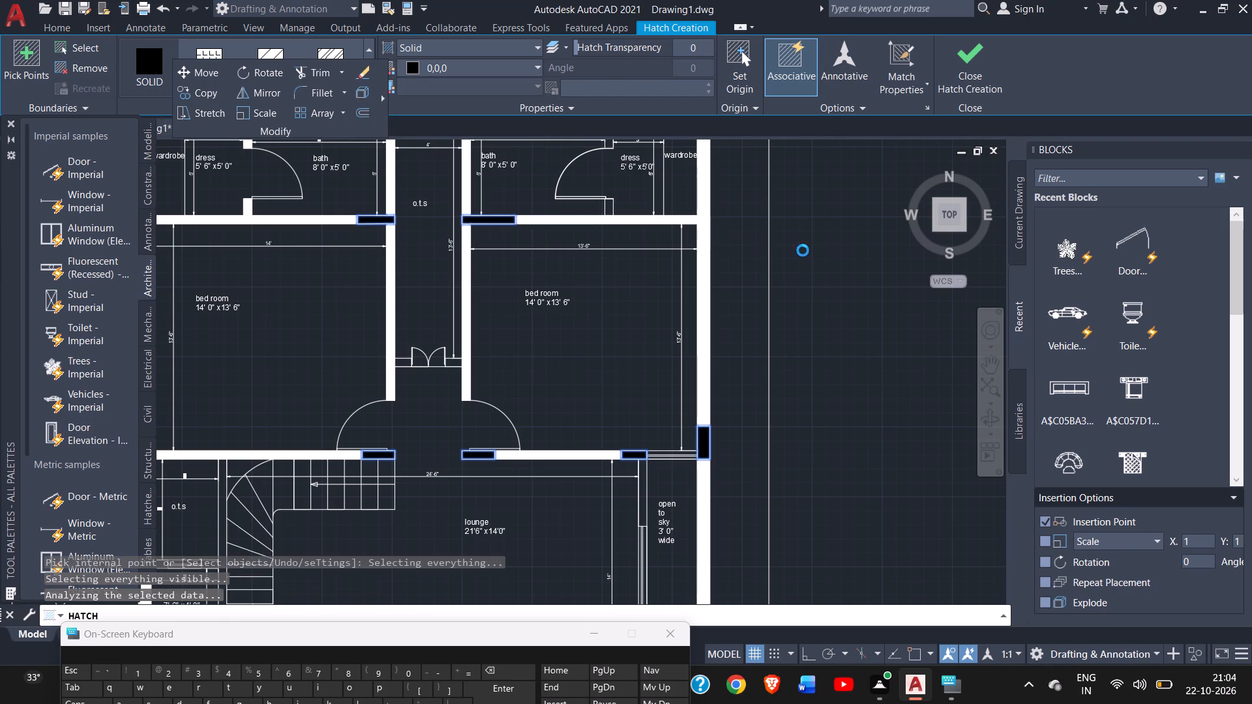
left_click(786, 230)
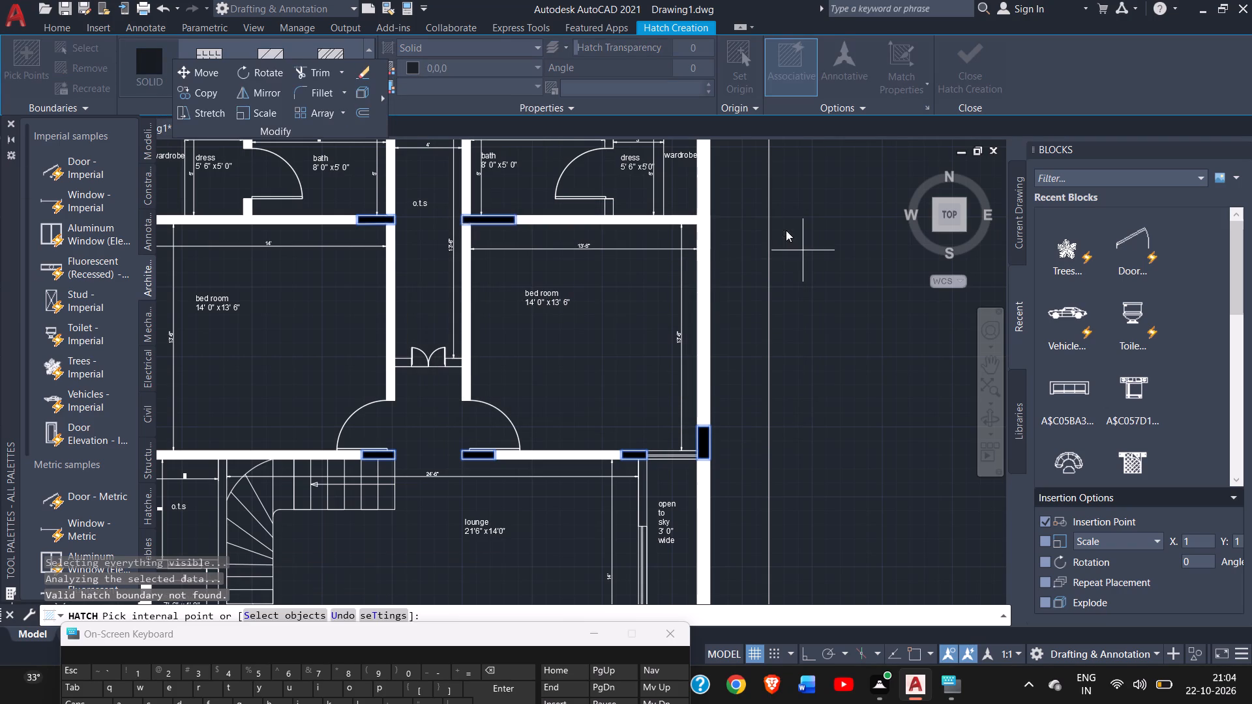
End the column hatch and, in a new ByBlock solid hatch, fill both wall stubs beside the door between the east bath and dress.
right_click(793, 222)
left_click(815, 231)
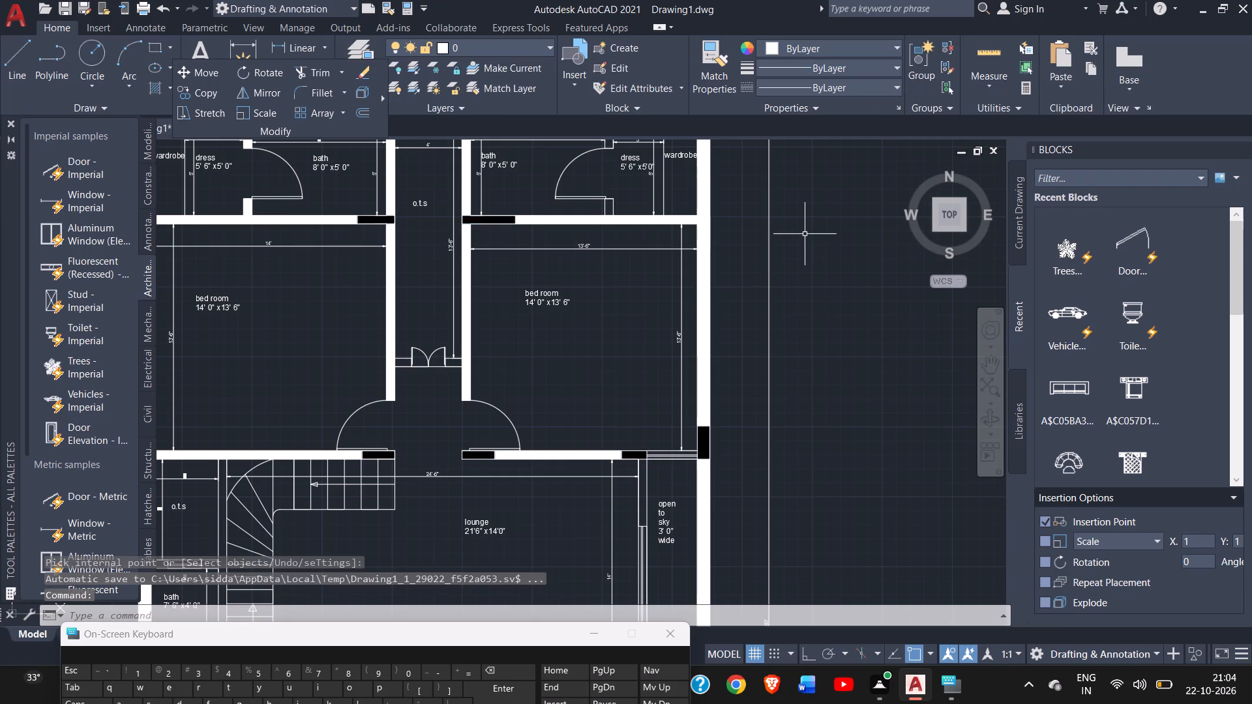
scroll(805, 234, "down", 1, "ctrl")
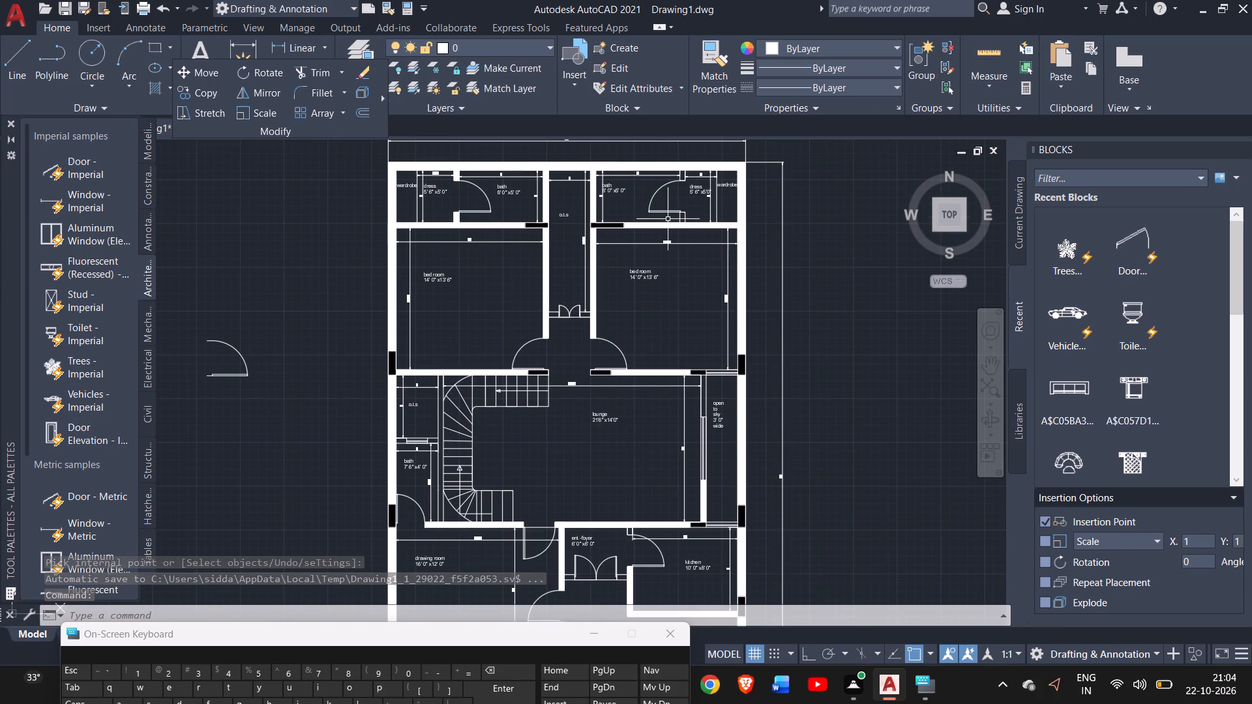
scroll(681, 220, "up", 1, "ctrl")
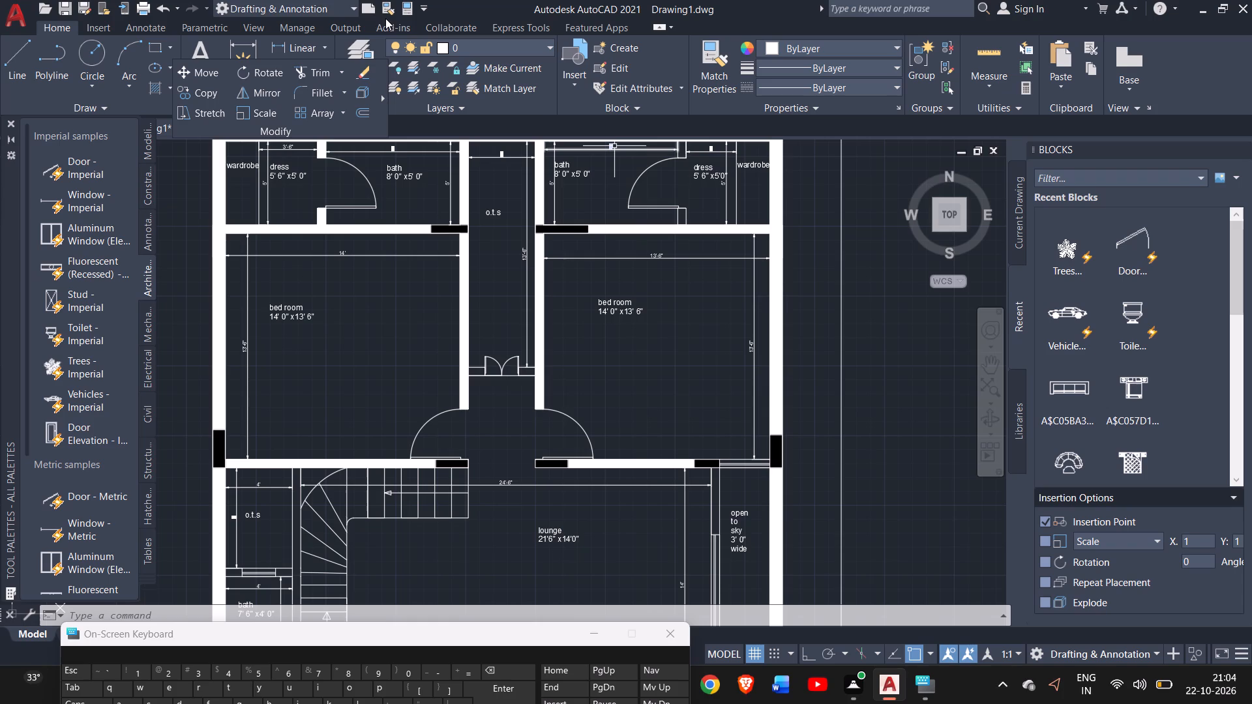
left_click(151, 85)
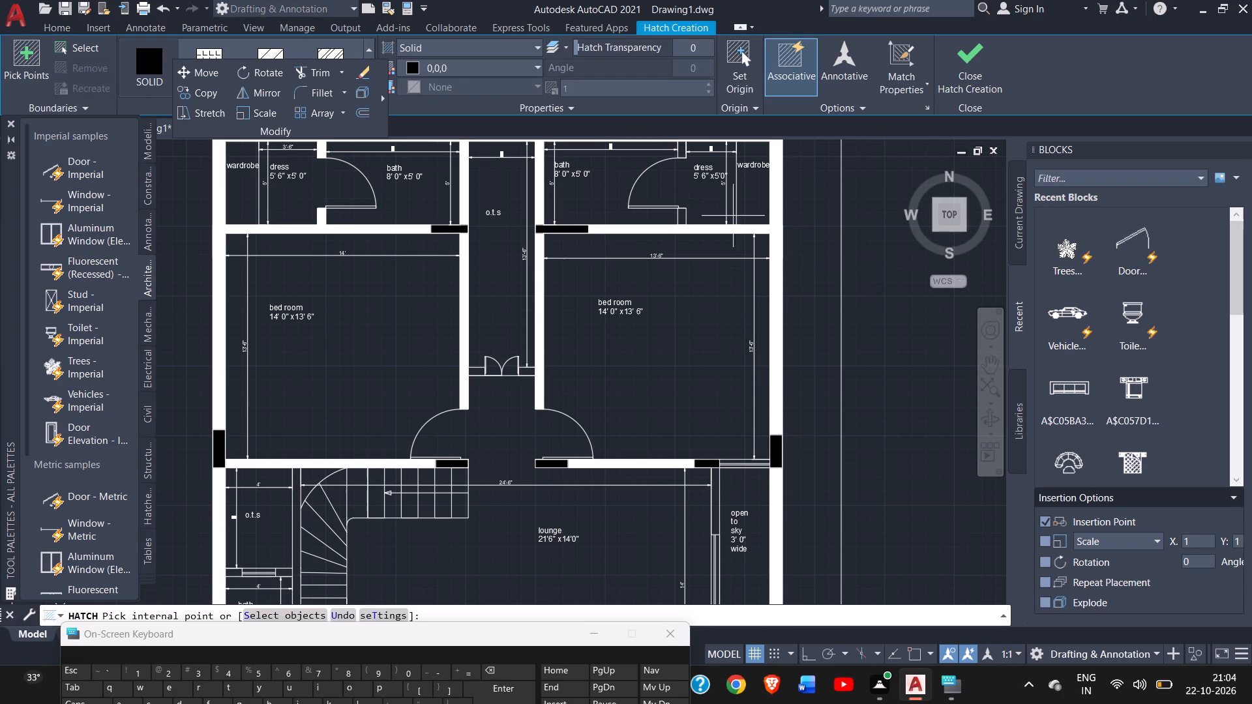
left_click(408, 63)
left_click(413, 106)
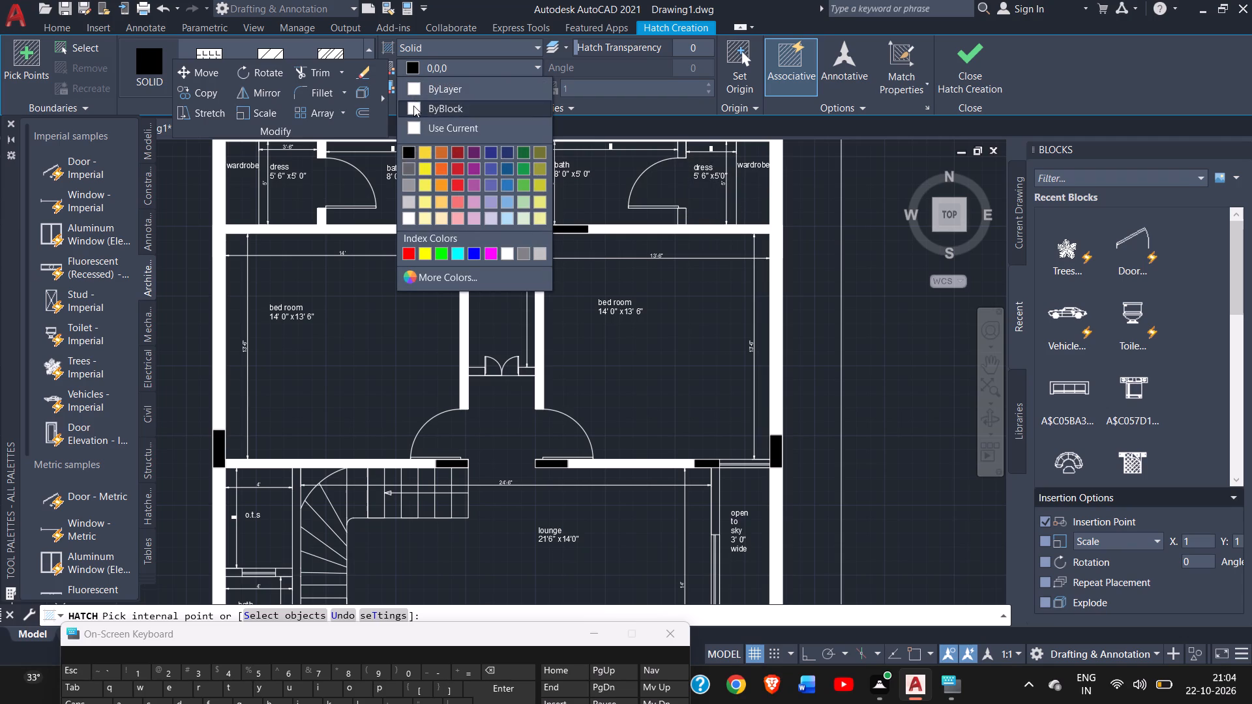
left_click(684, 216)
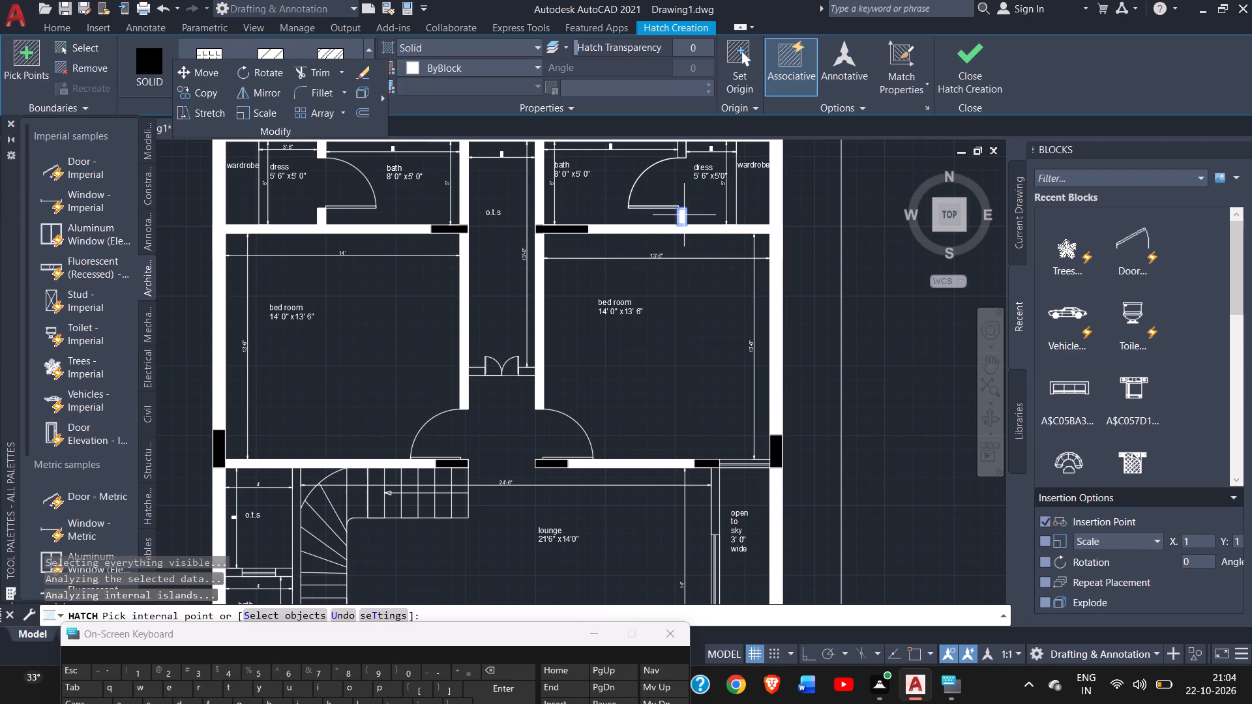
left_click(683, 154)
End the current hatch and fill the lounge's east wall segment north of the window with a new ByBlock solid hatch.
right_click(870, 167)
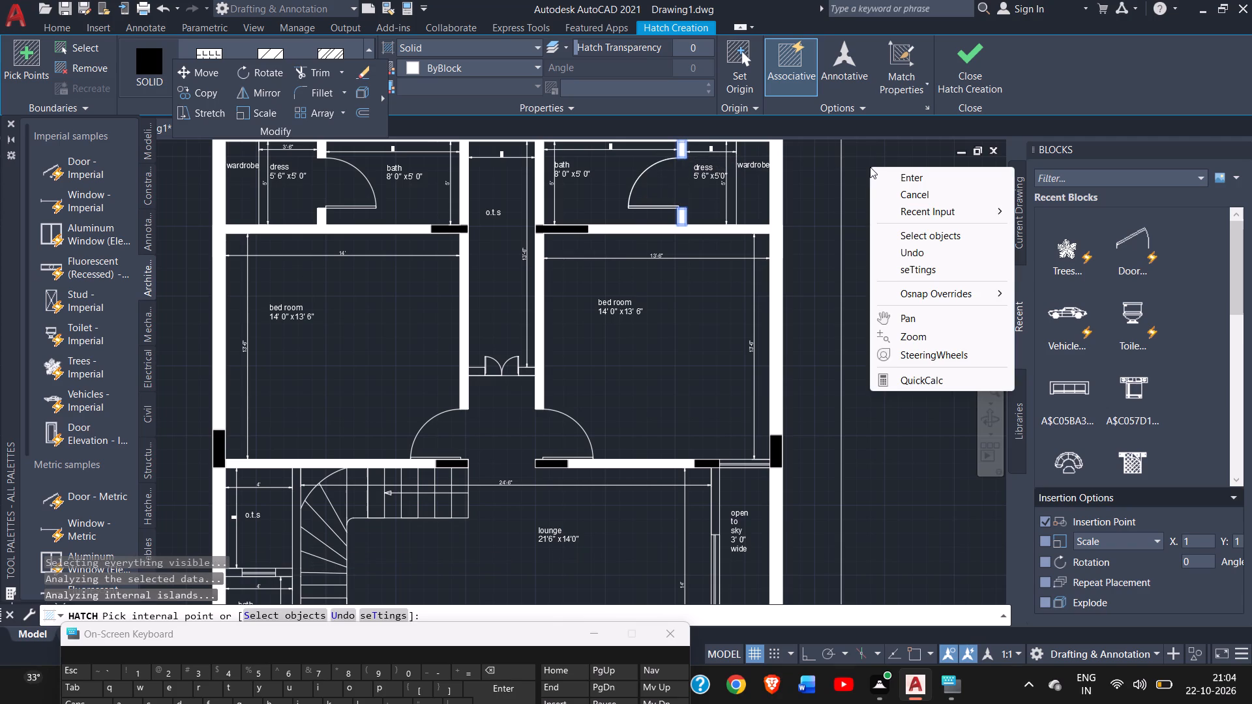
left_click(891, 172)
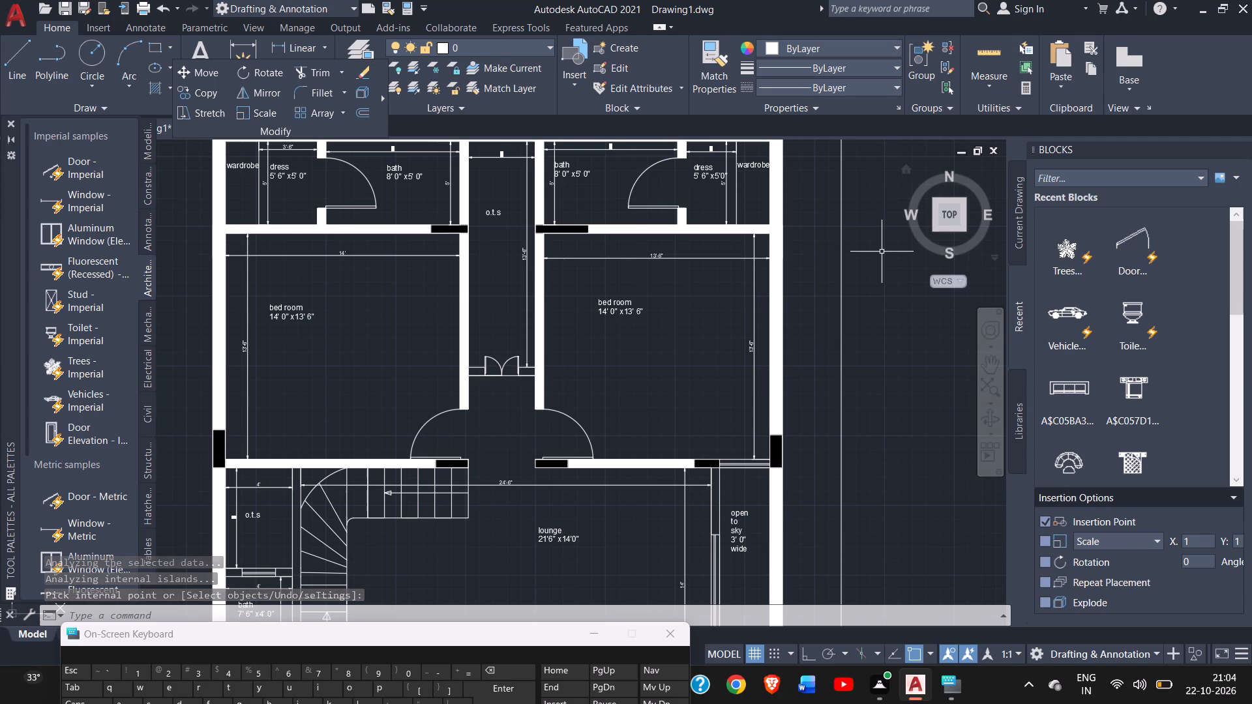
left_click(989, 366)
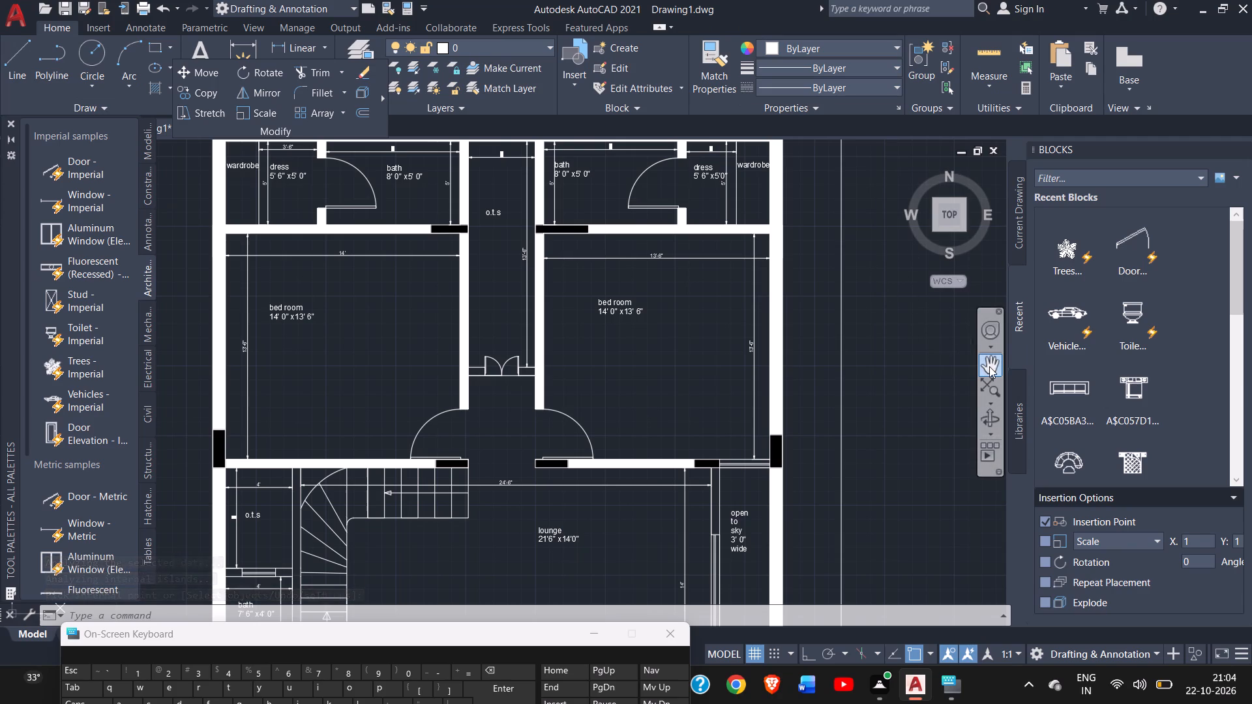
left_click_drag(895, 385, 887, 242)
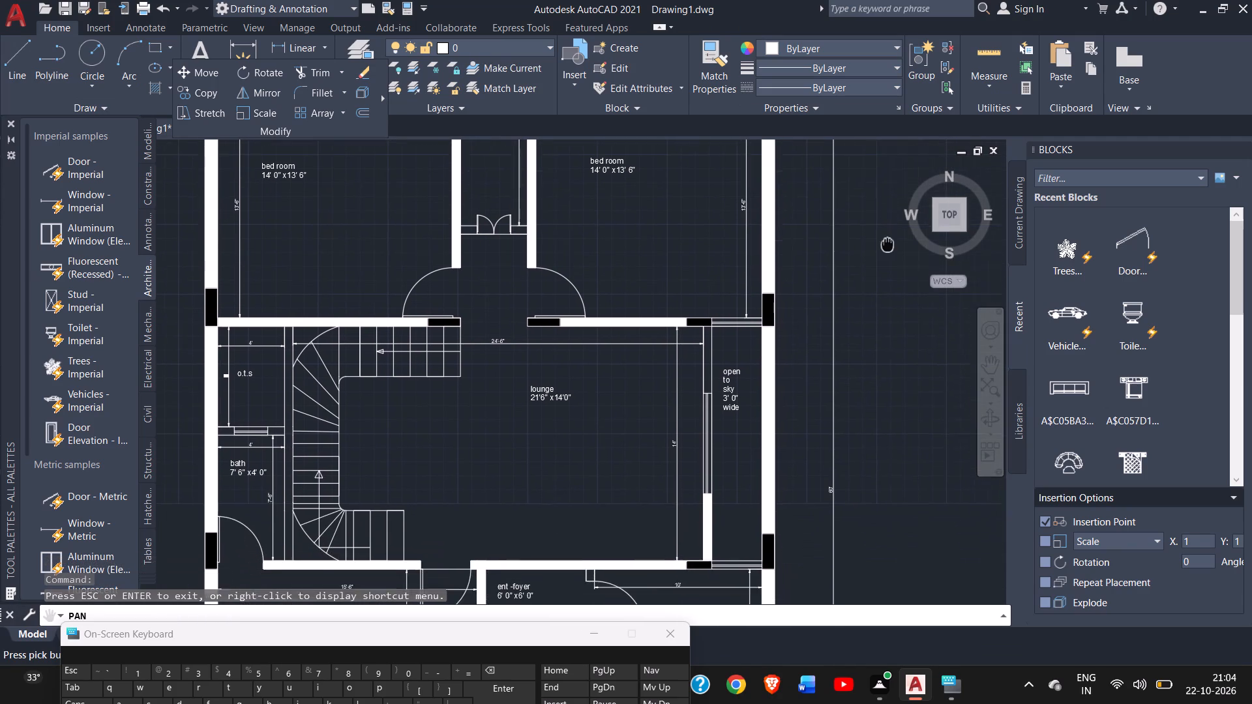
left_click_drag(887, 242, 885, 236)
right_click(862, 271)
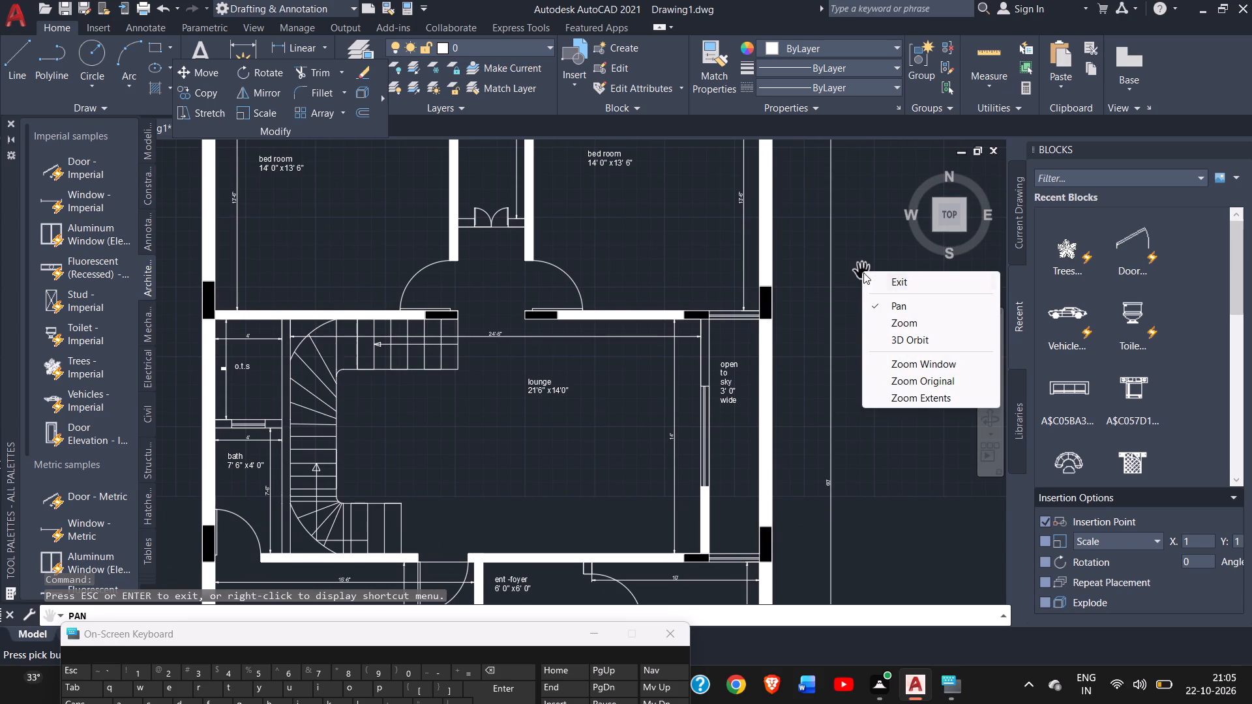
left_click(889, 288)
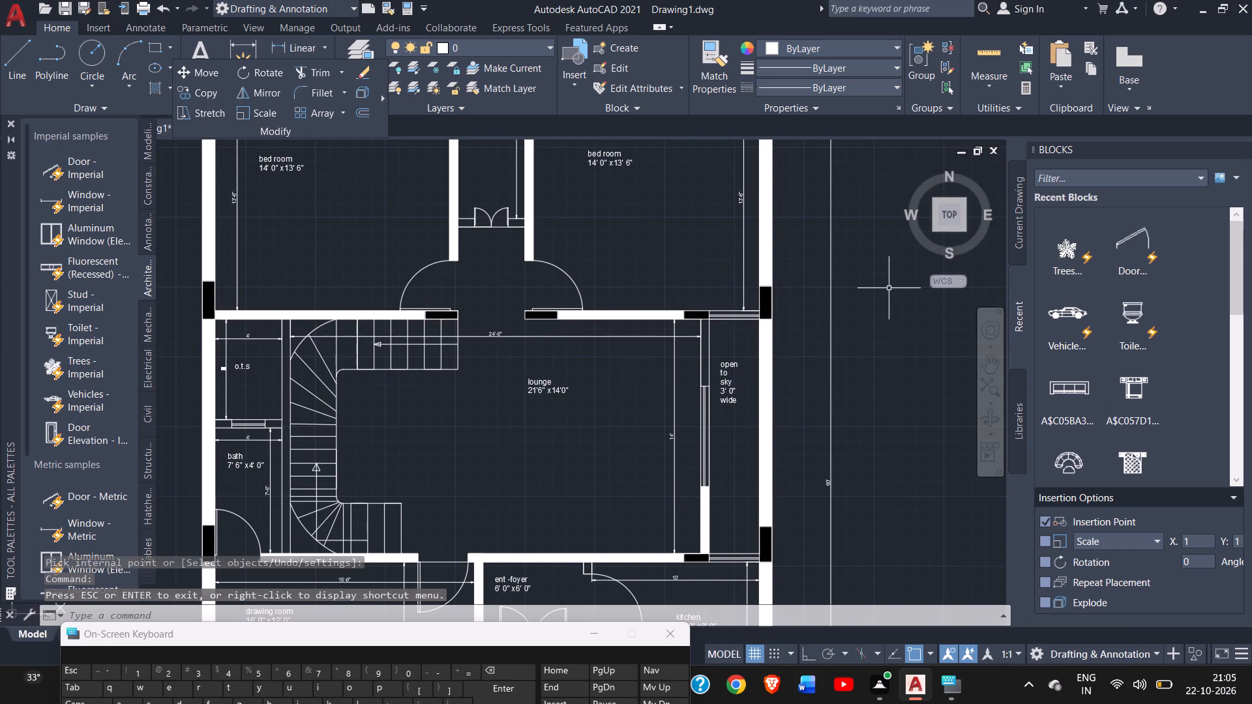
left_click(149, 85)
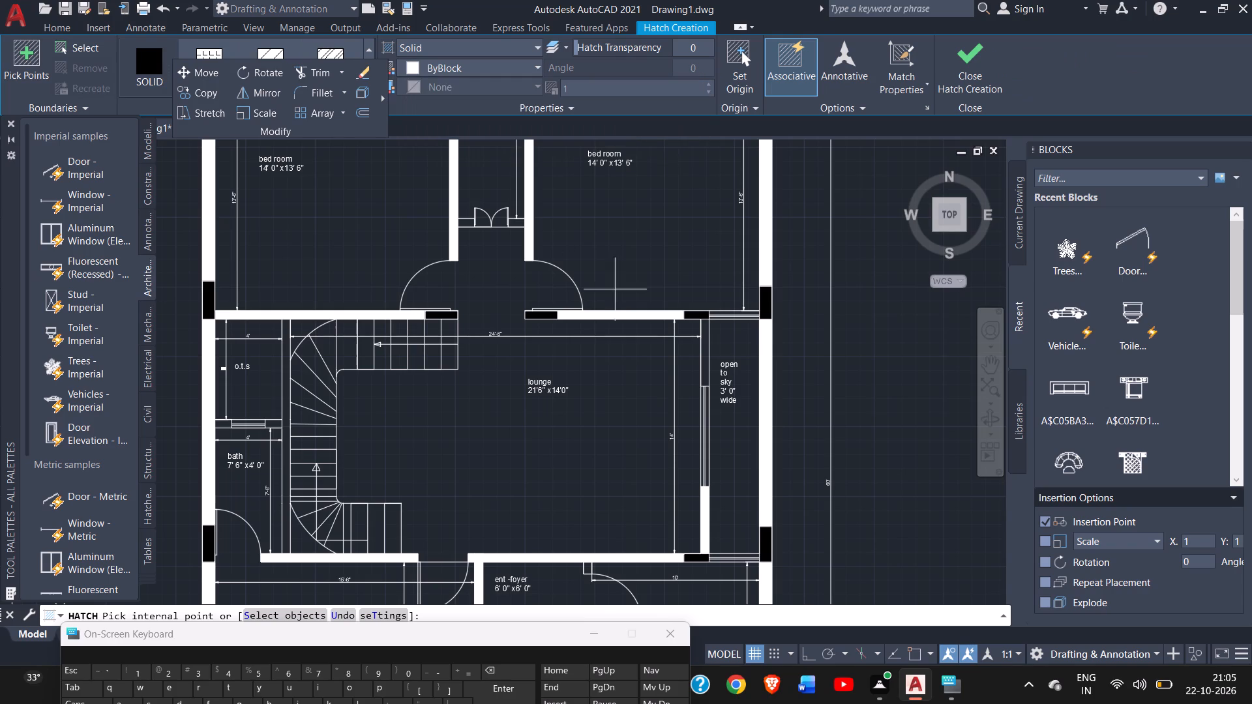
left_click(704, 376)
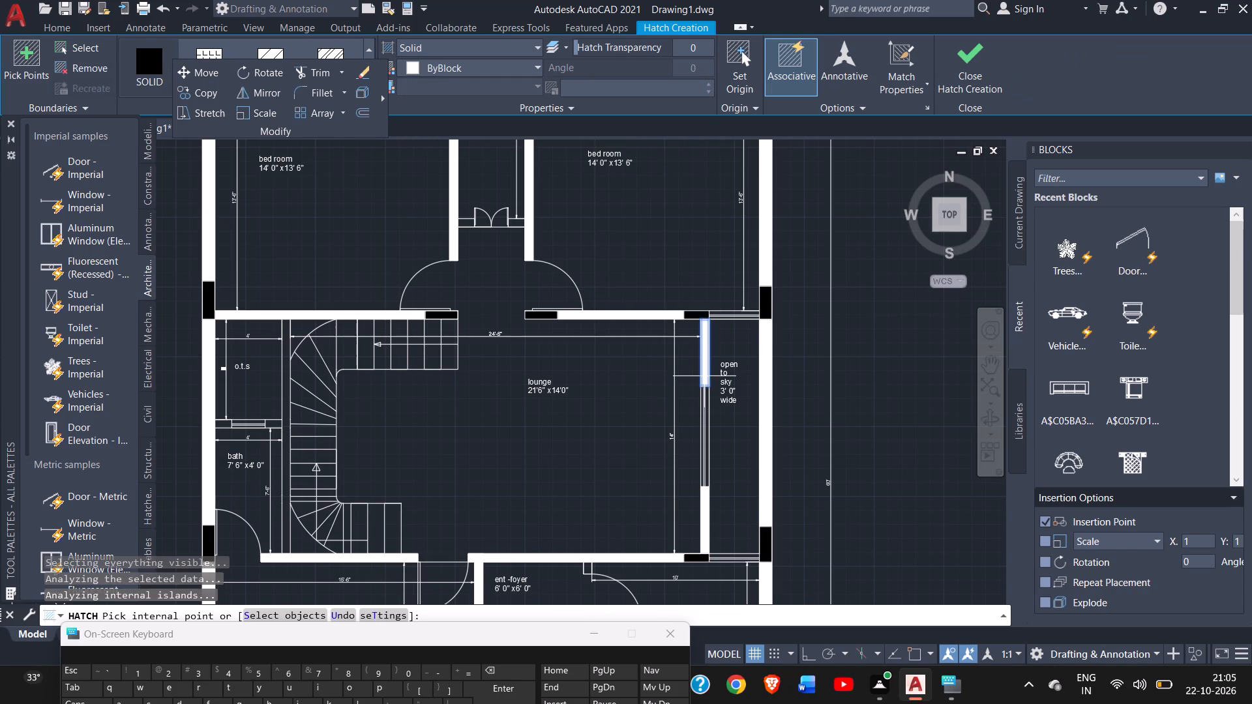
right_click(882, 388)
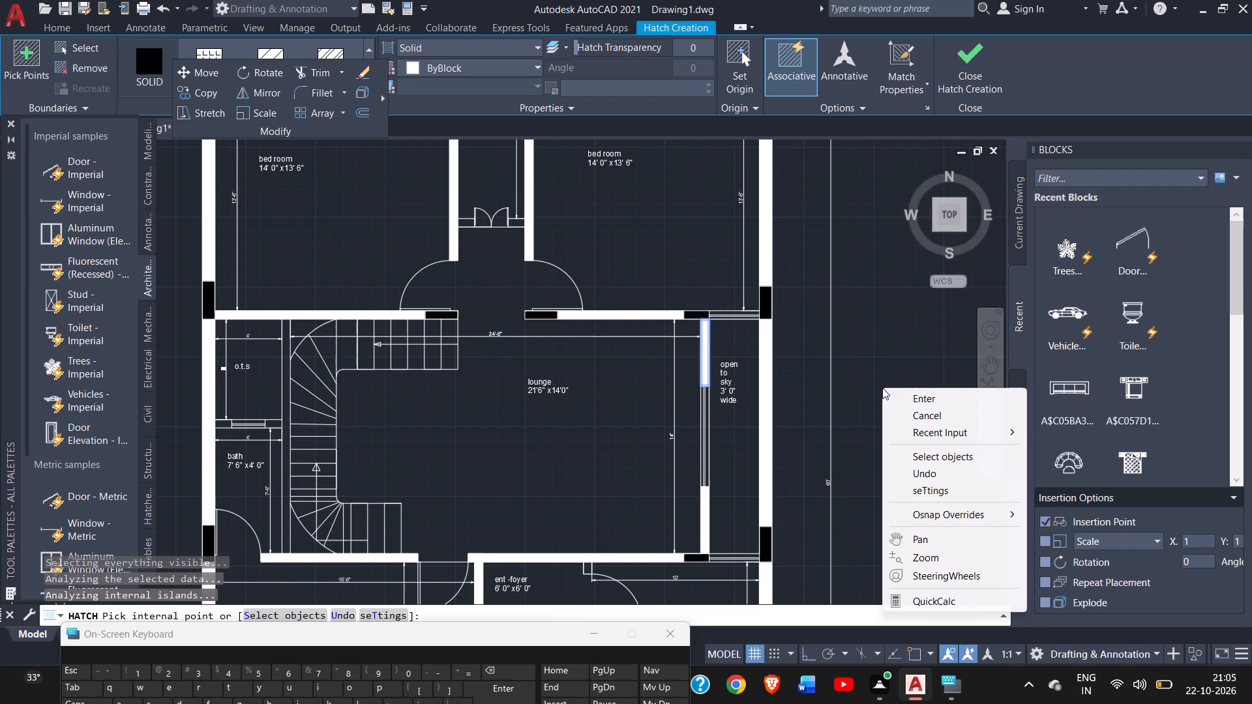
left_click(903, 398)
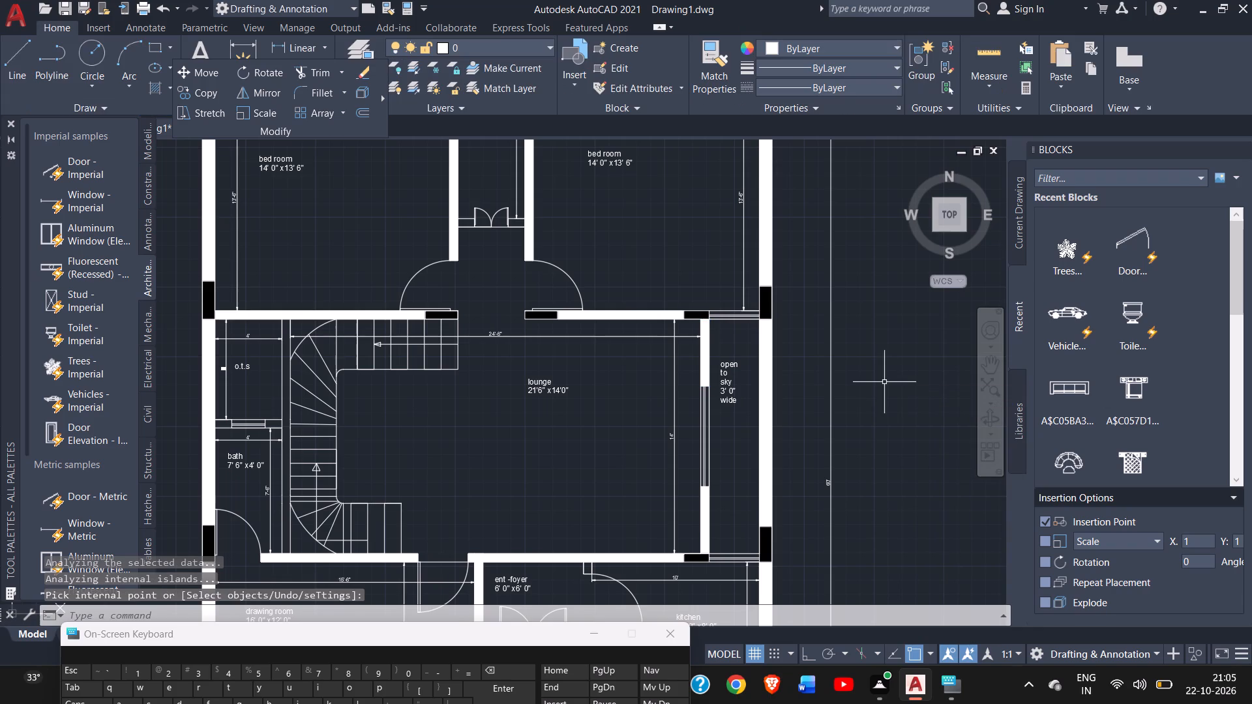
Fill both wall stubs beside the double door of the o.t.s between the two bedrooms with a ByLayer solid hatch.
scroll(884, 382, "down", 1, "ctrl")
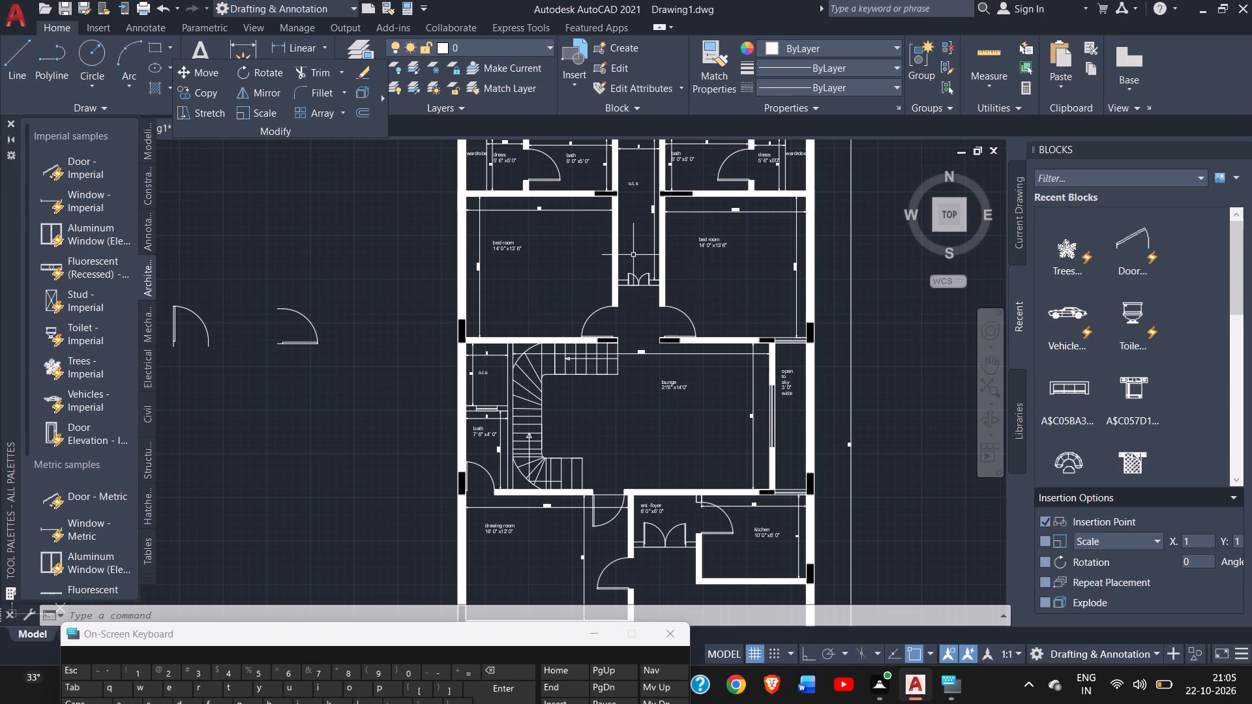
scroll(634, 250, "up", 2, "ctrl")
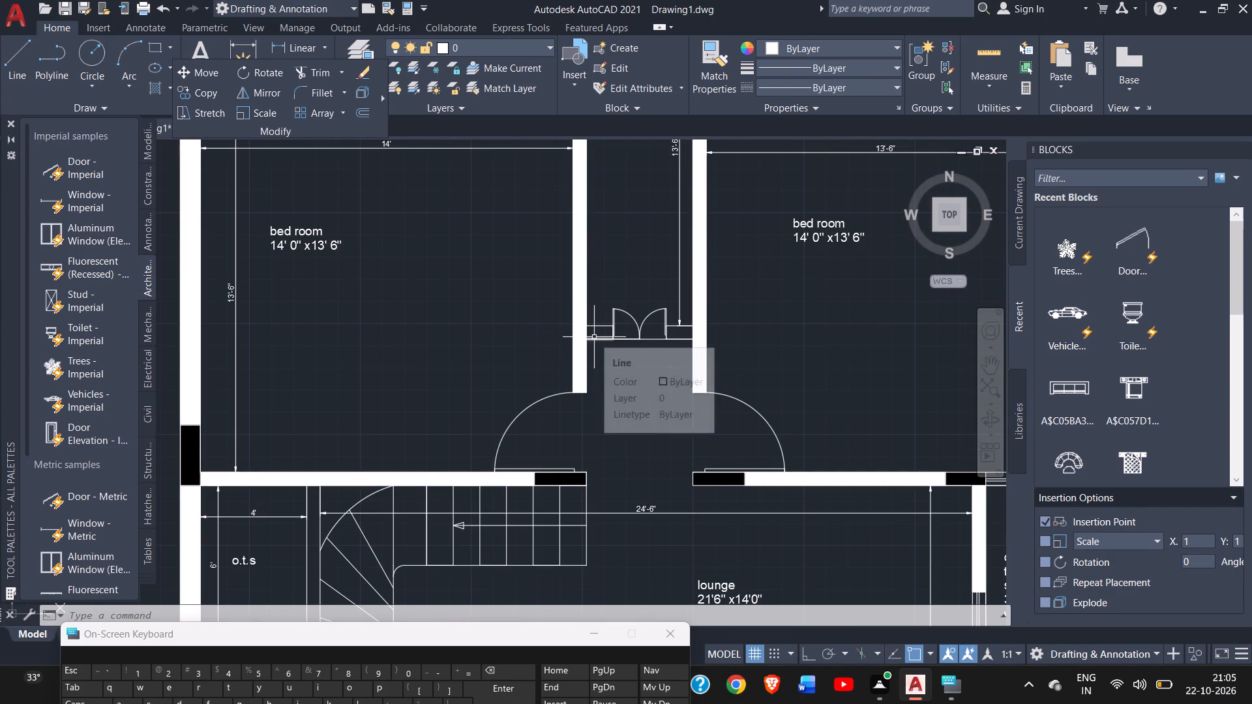
left_click(152, 90)
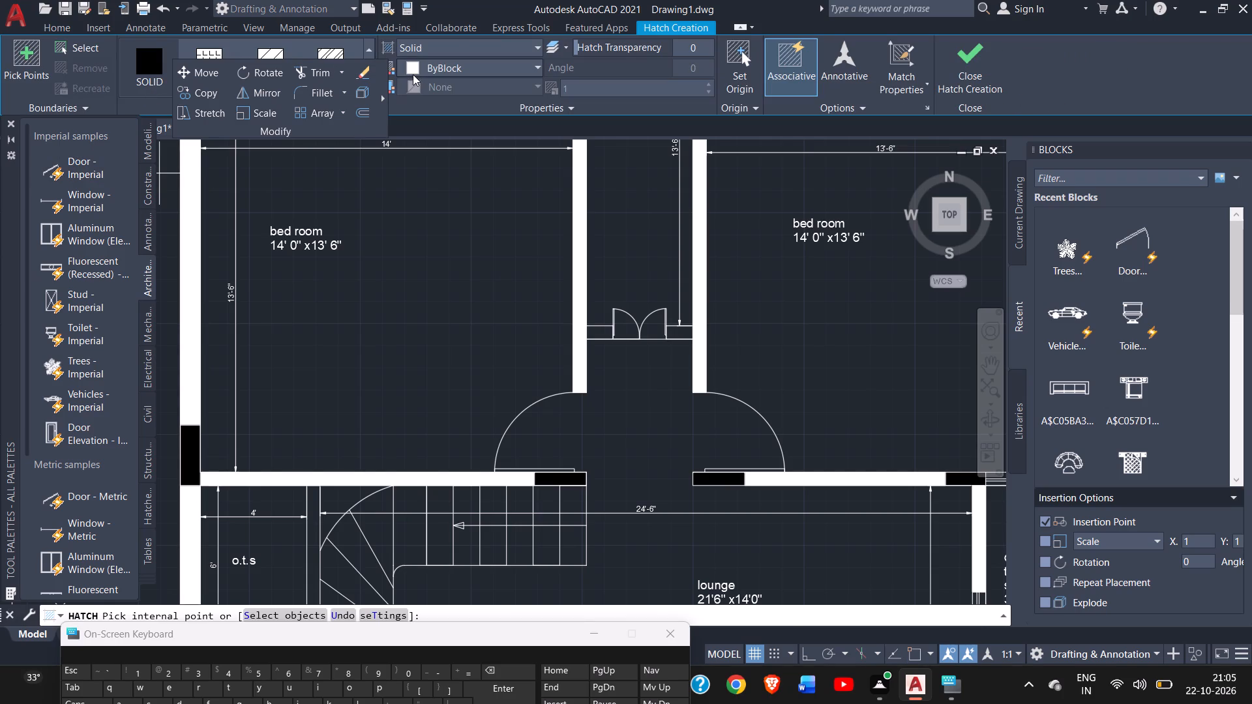
left_click(413, 71)
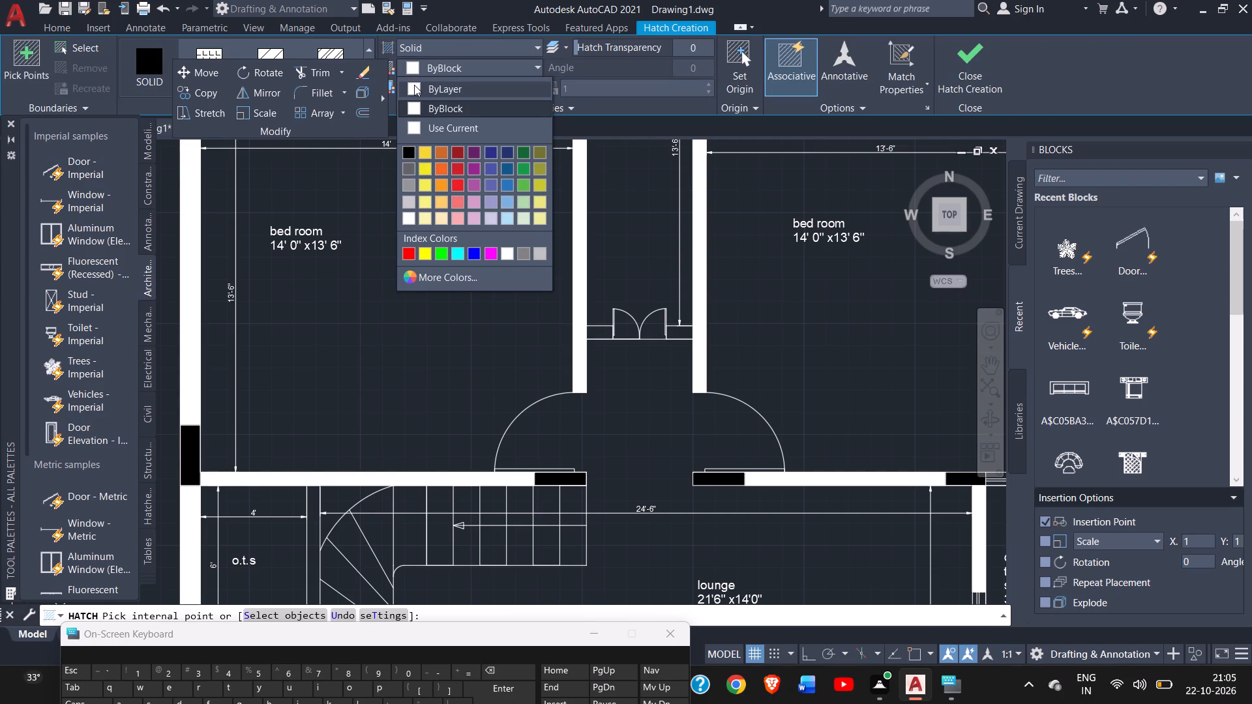
left_click(414, 85)
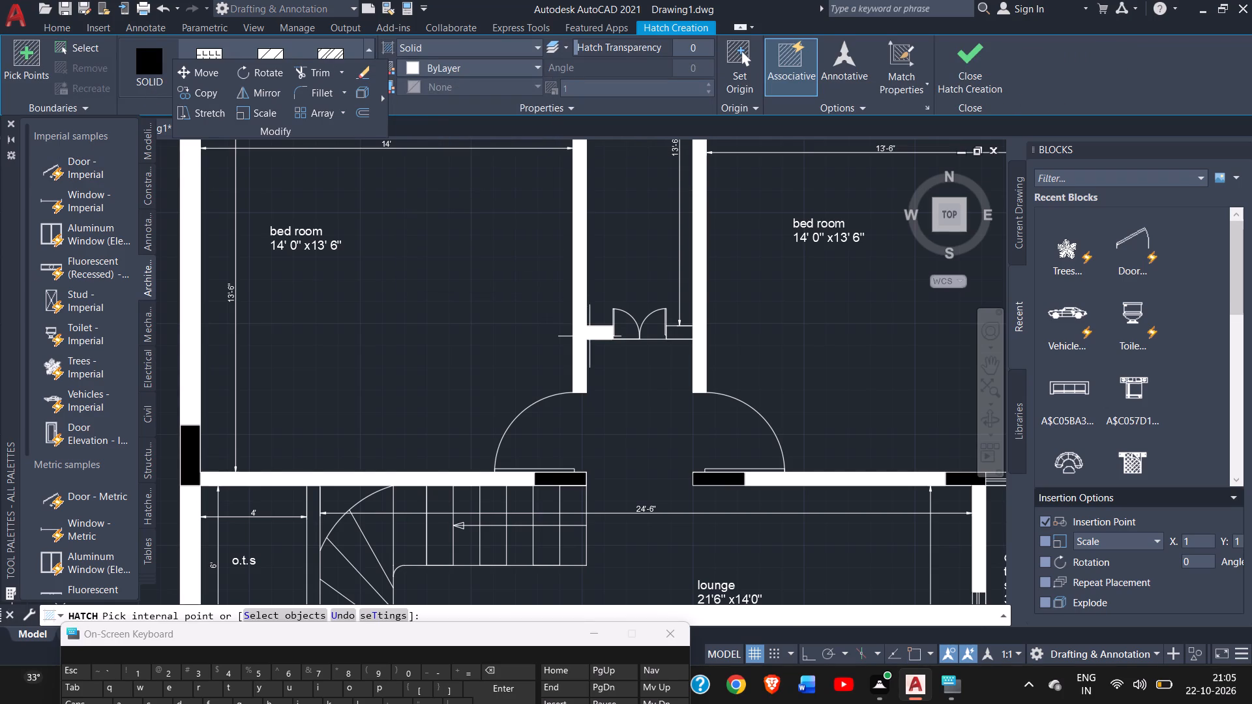
left_click(589, 337)
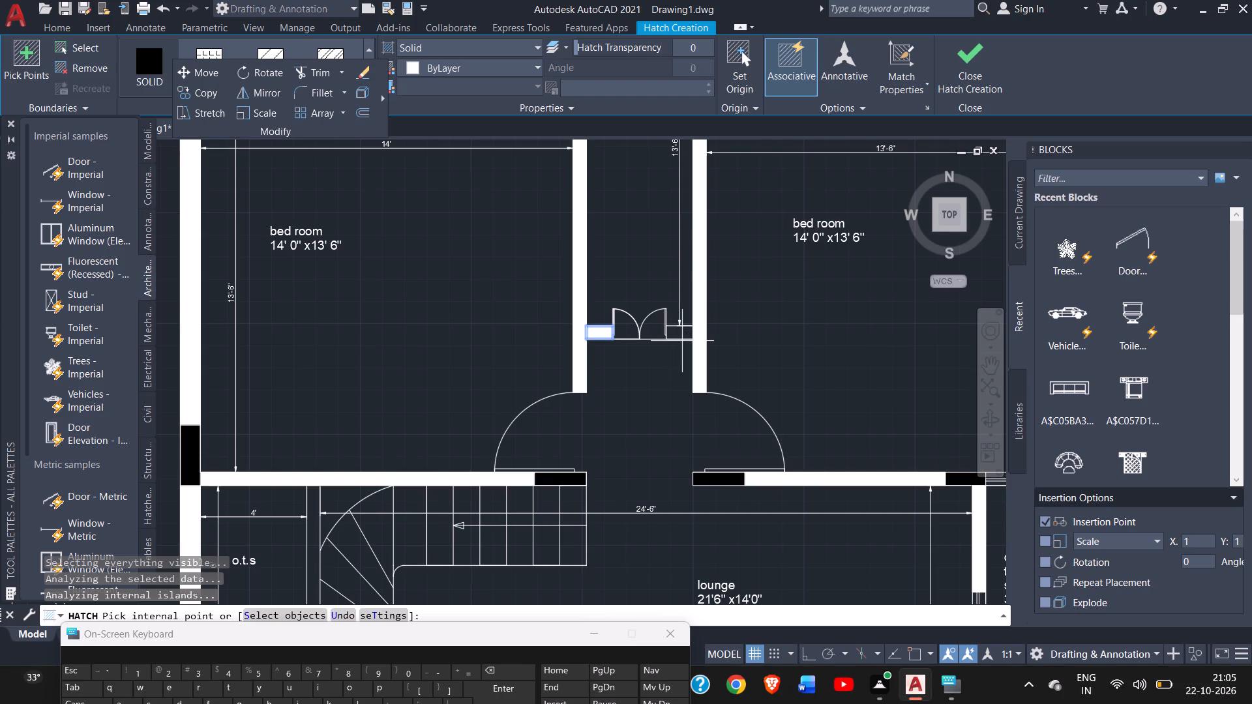
left_click(679, 336)
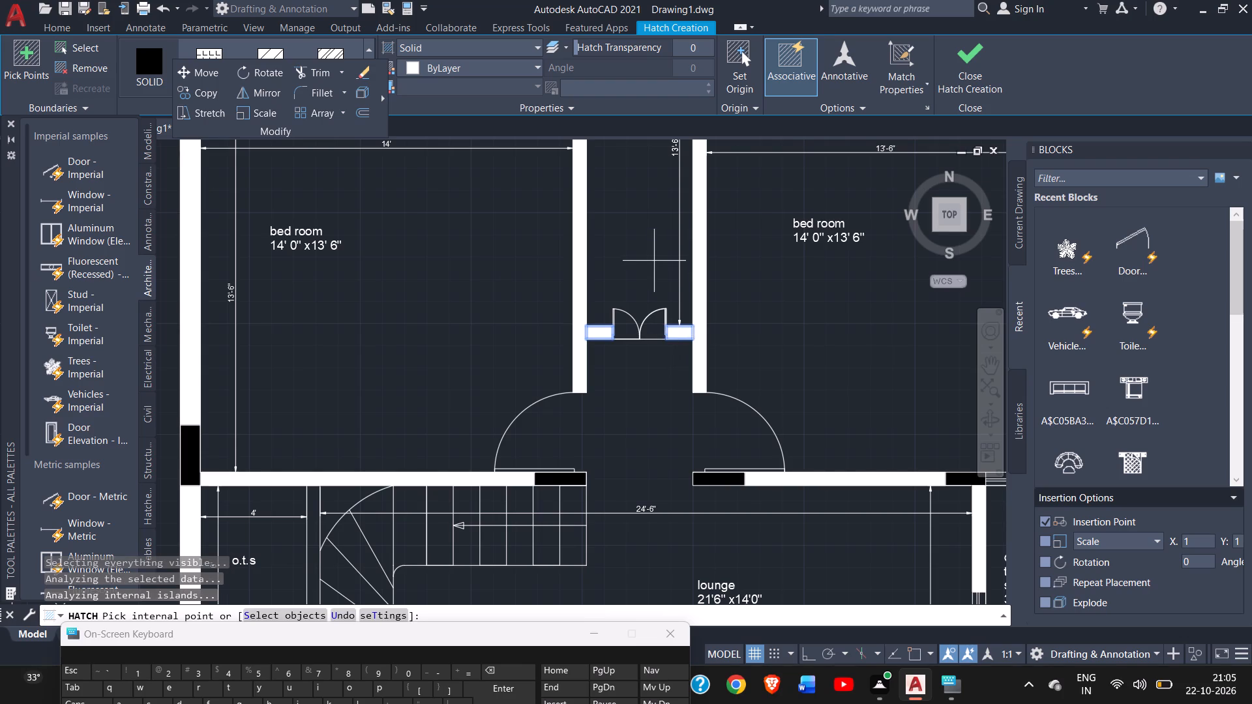
right_click(654, 261)
left_click(672, 274)
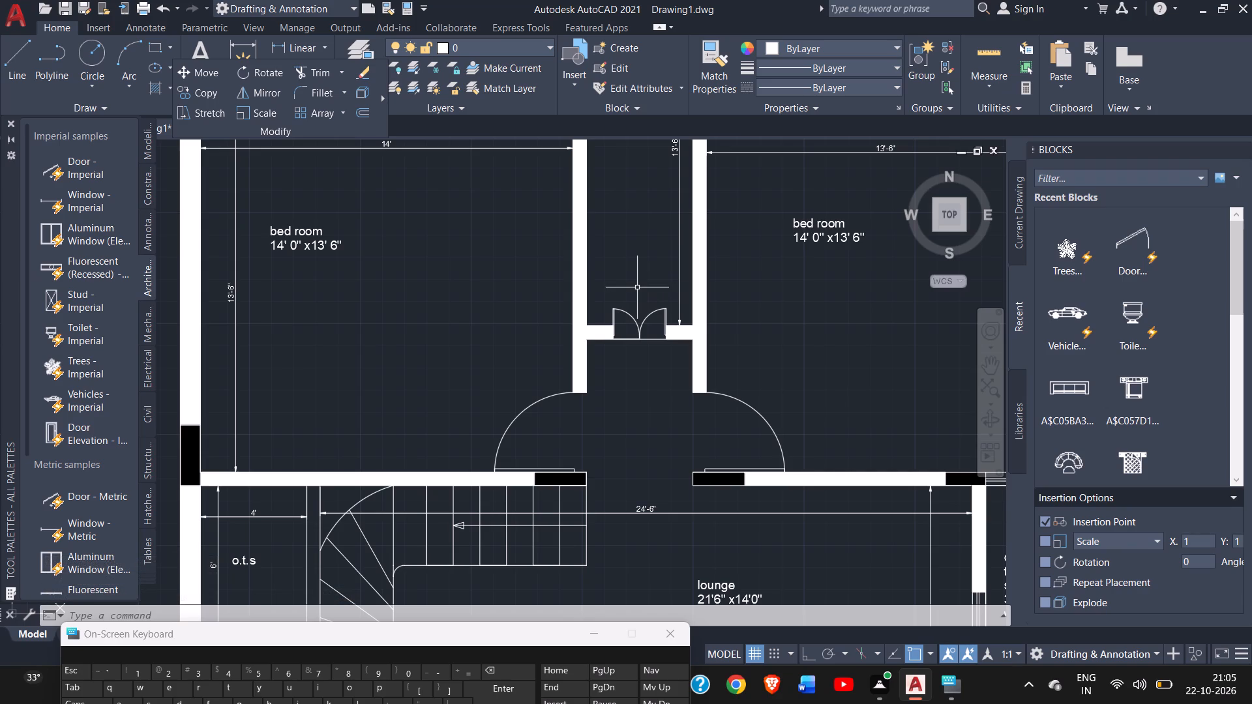
With a ByBlock solid hatch, fill the wall stubs on both sides of the window between the west o.t.s and bath.
scroll(637, 287, "down", 2, "ctrl")
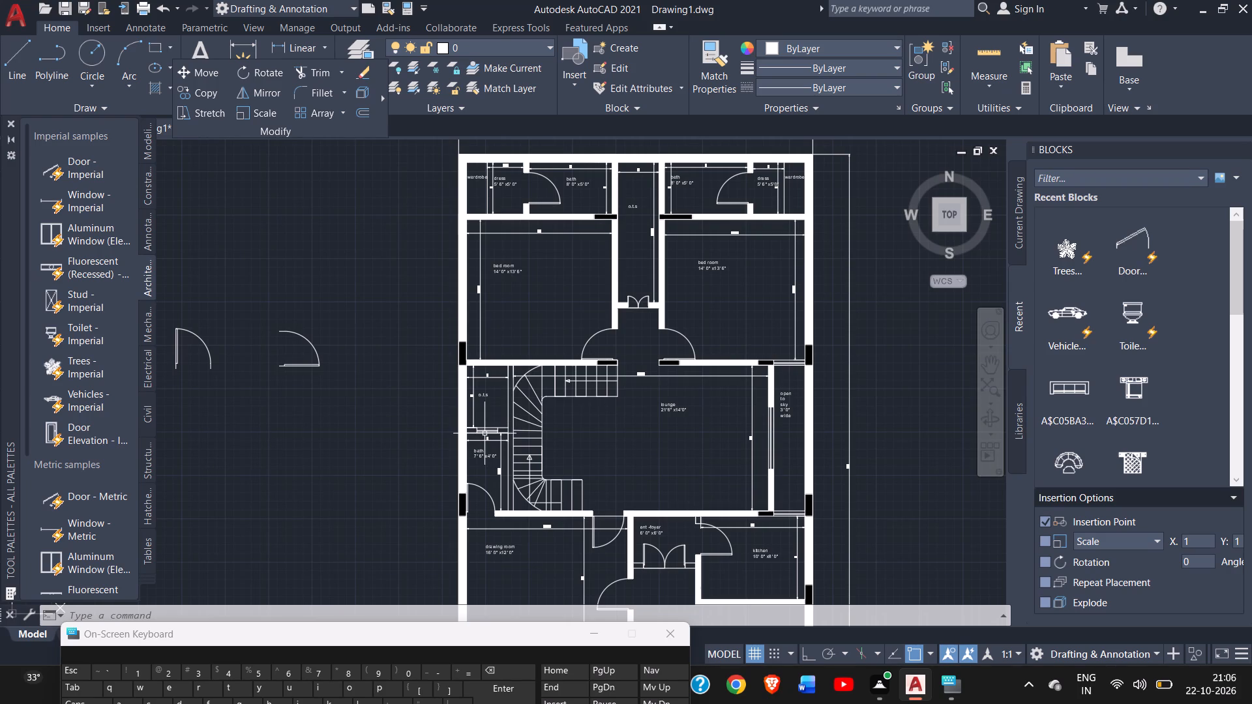
scroll(485, 433, "up", 4, "ctrl")
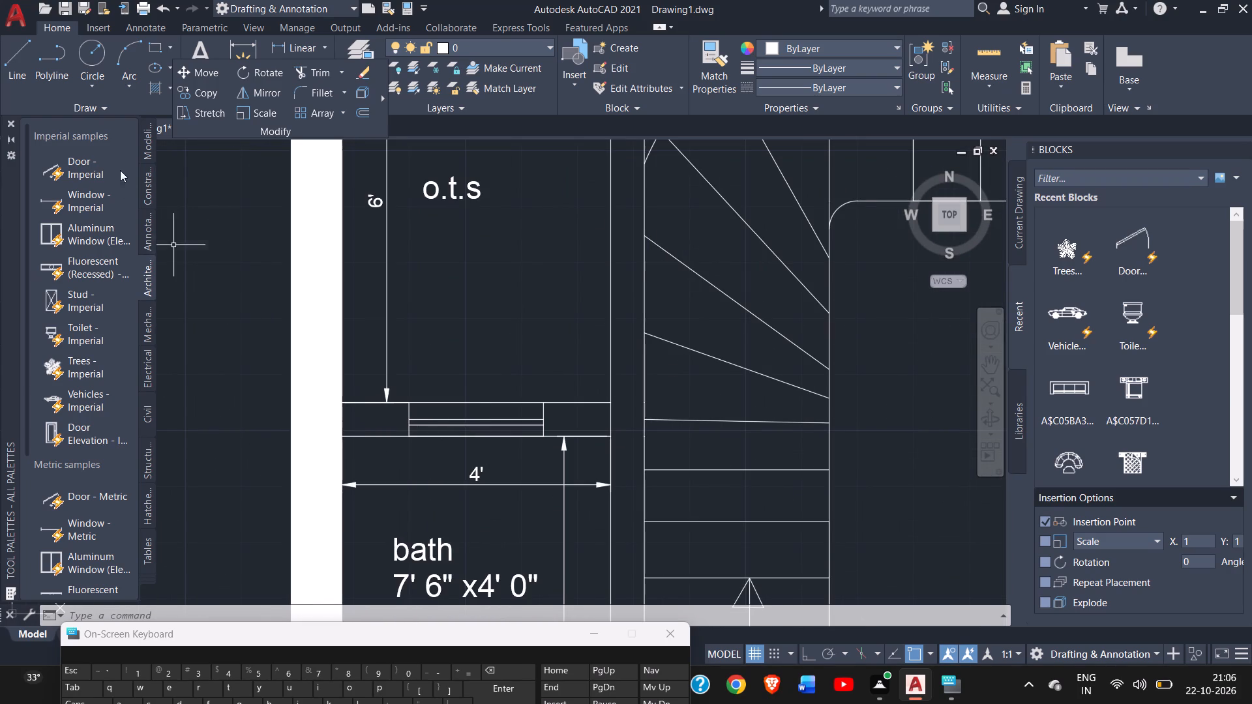
left_click(153, 85)
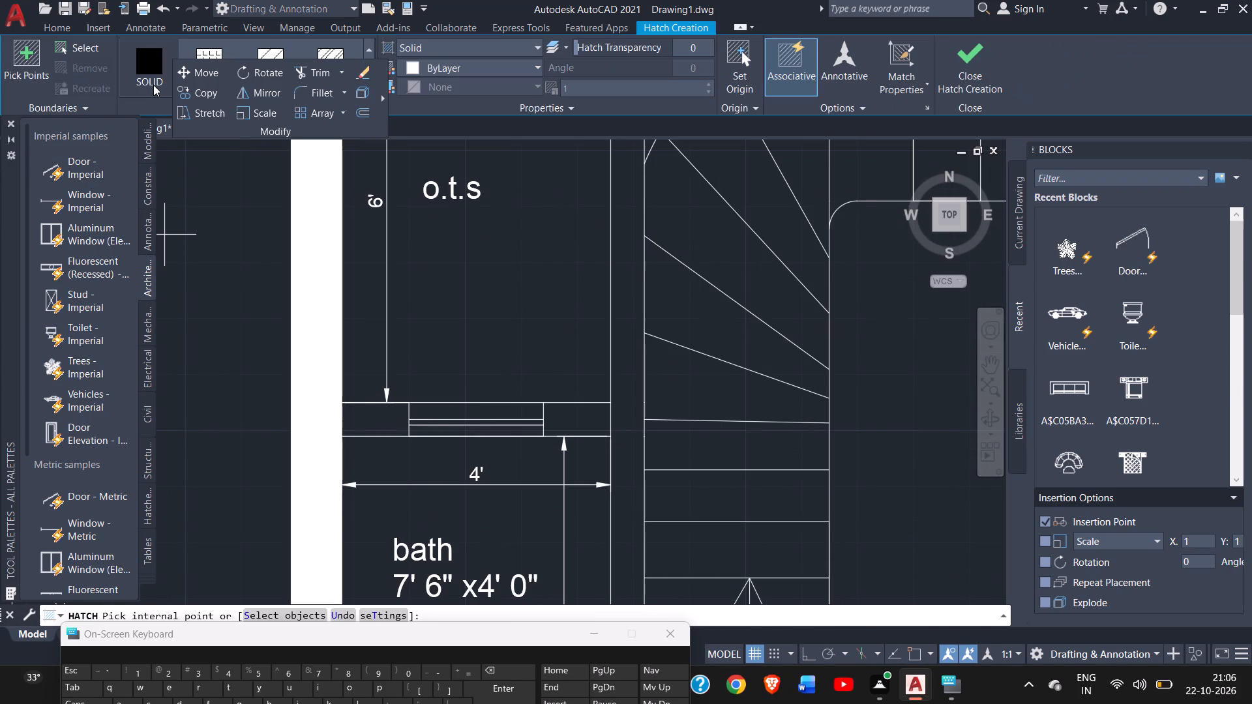
left_click(417, 72)
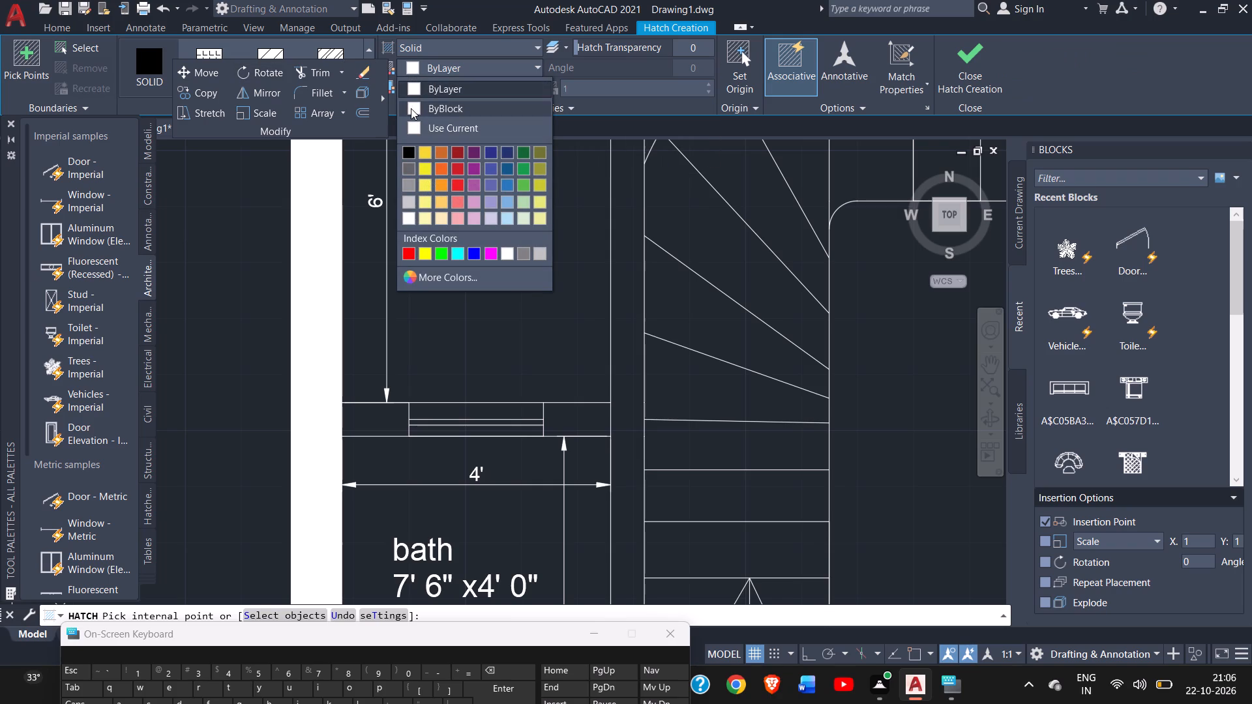
left_click(411, 108)
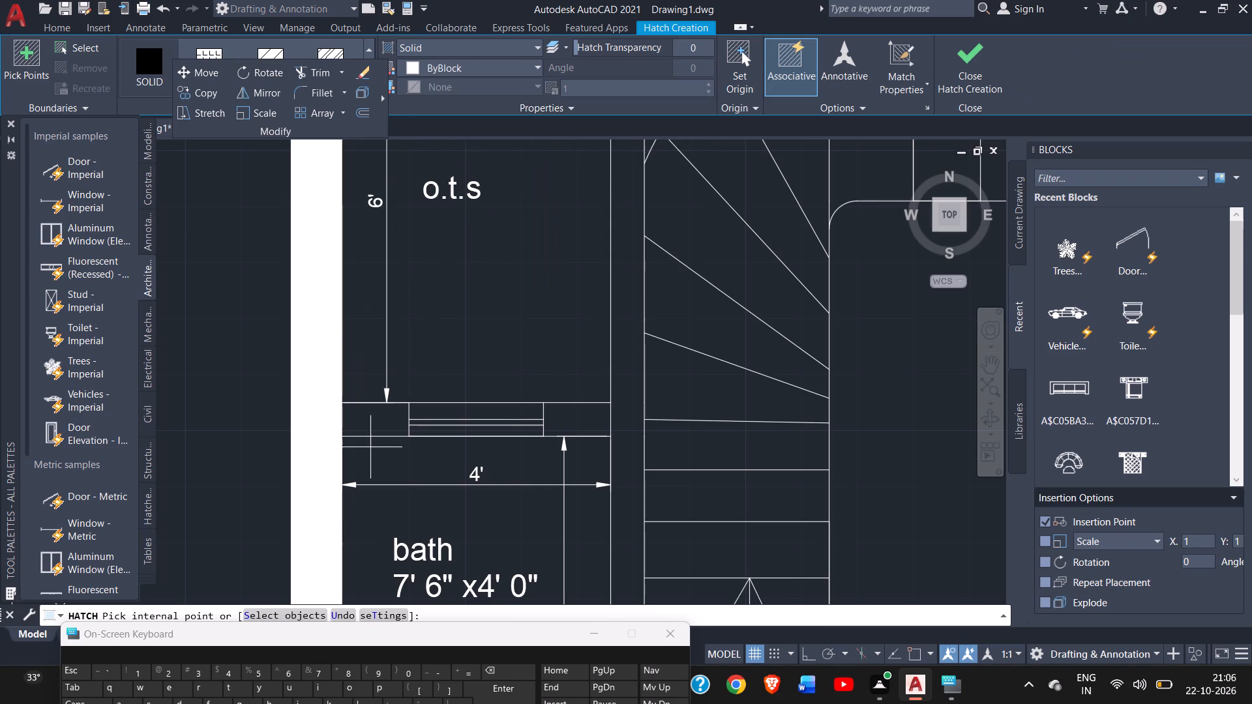
left_click(372, 430)
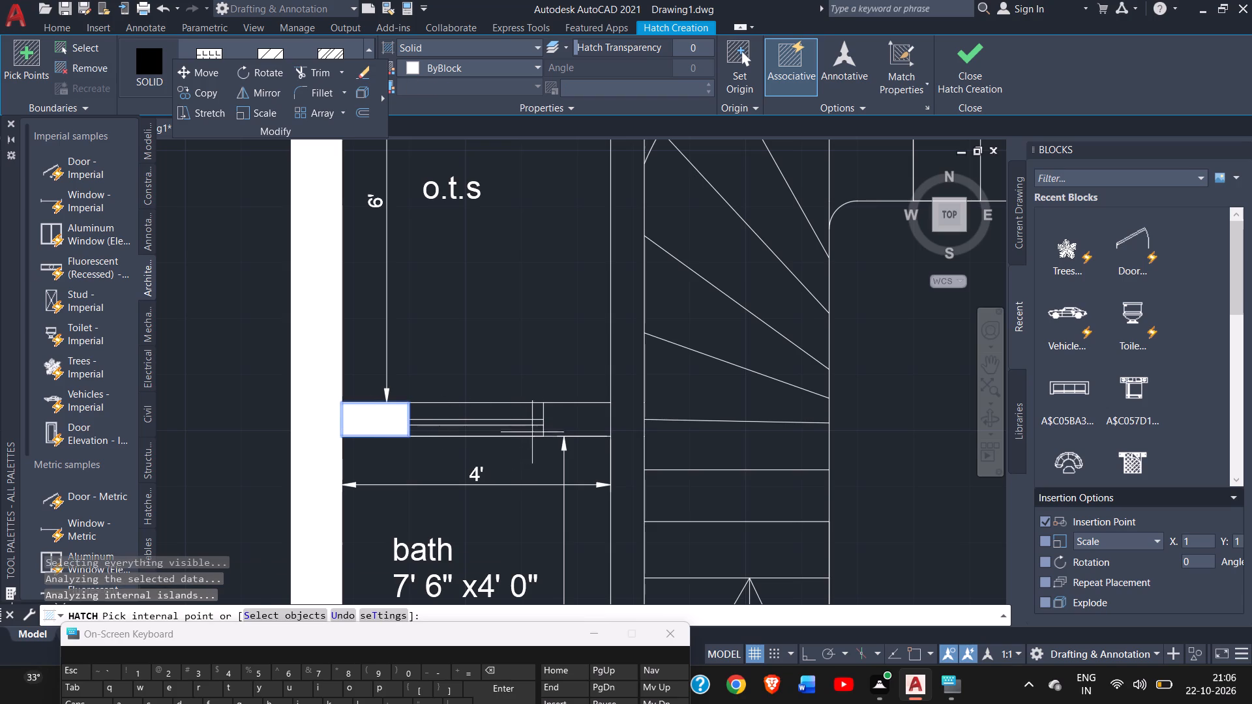
left_click(554, 422)
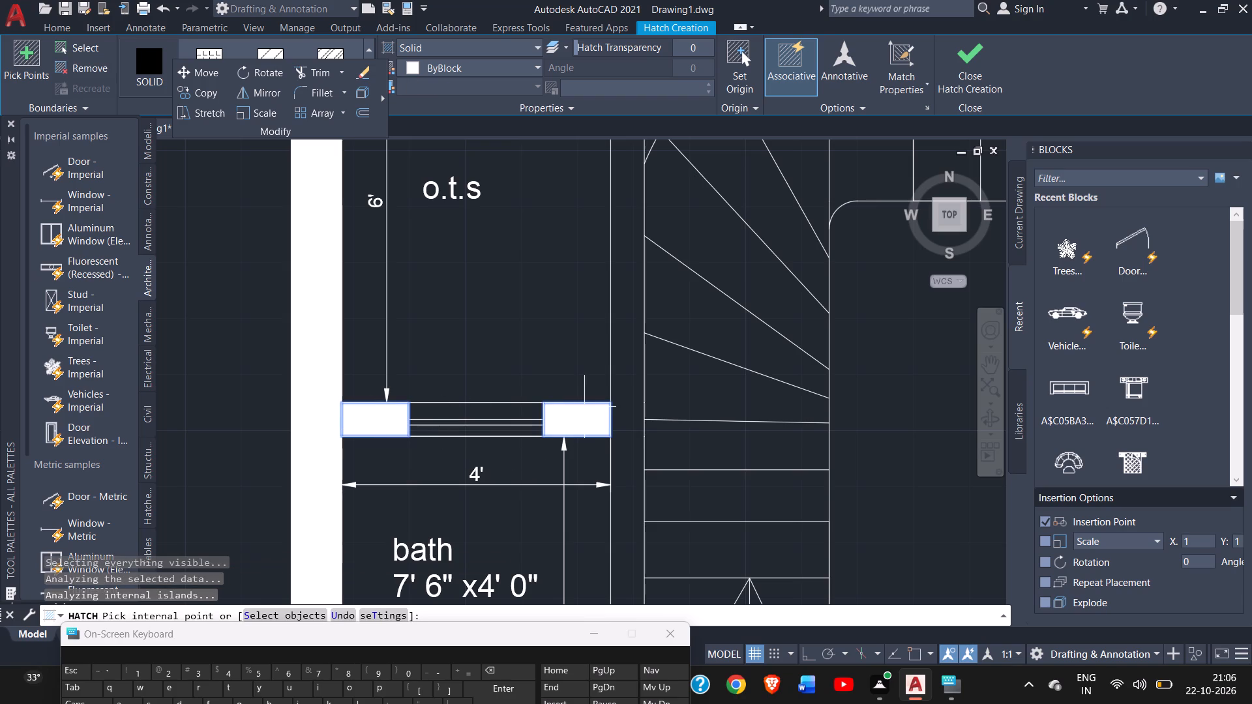
Add the wall separating the west o.t.s and bath from the staircase to the solid hatch and finish the hatch.
scroll(584, 407, "down", 3, "ctrl")
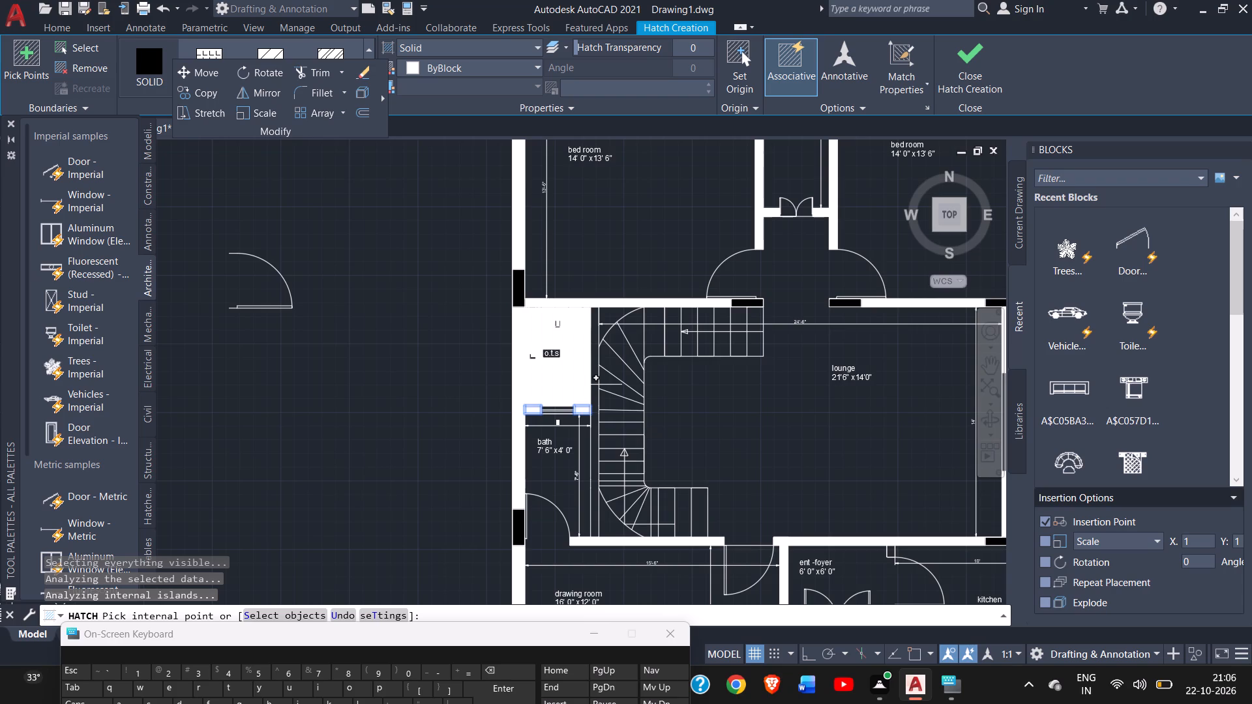
scroll(590, 385, "up", 2, "ctrl")
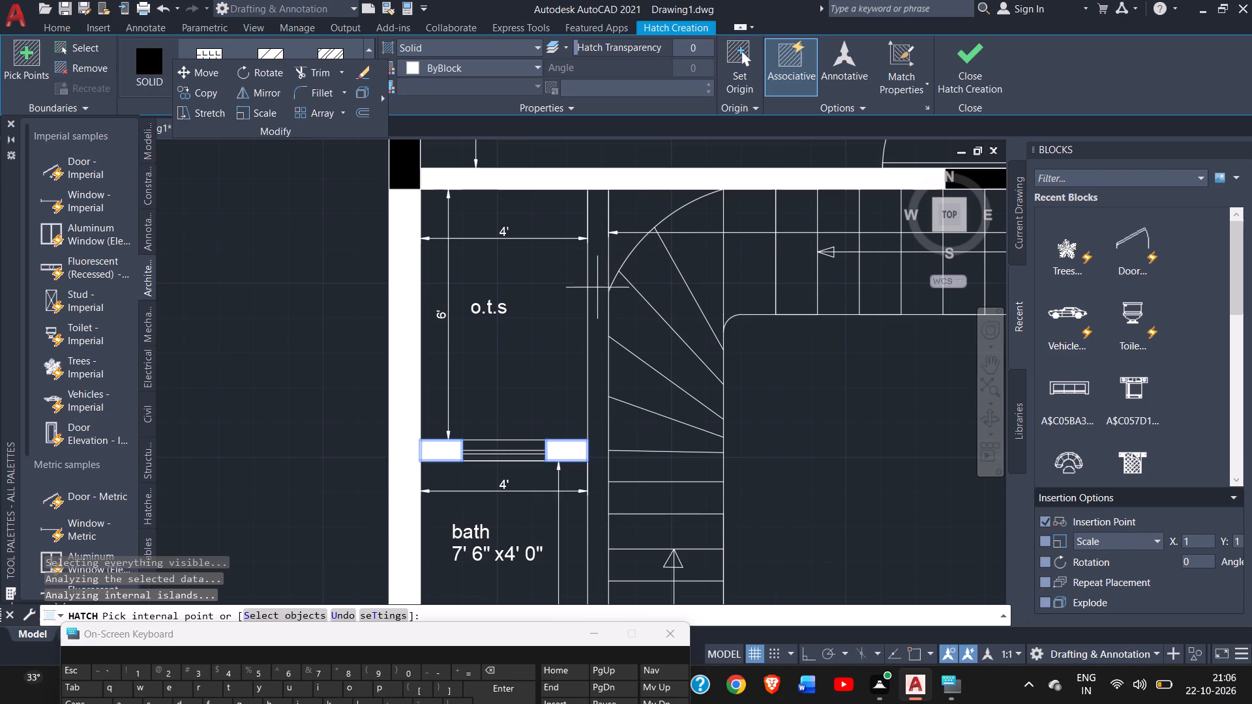
left_click(597, 292)
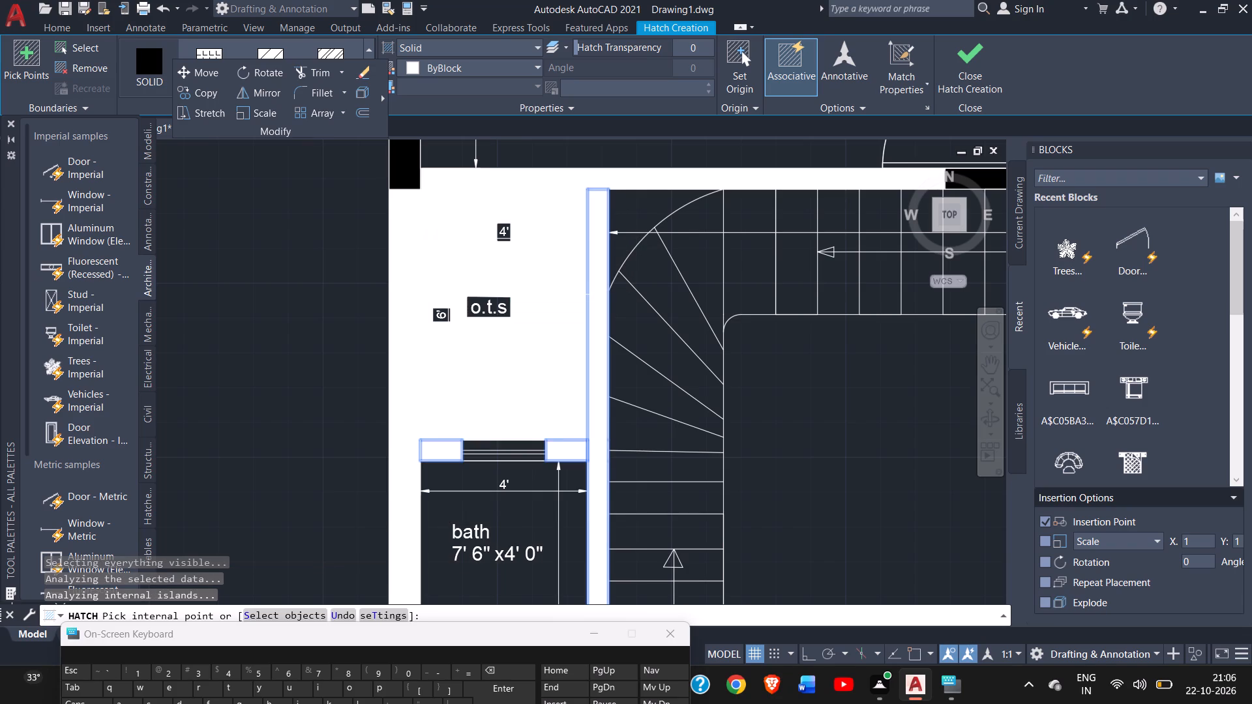
scroll(560, 295, "down", 2, "ctrl")
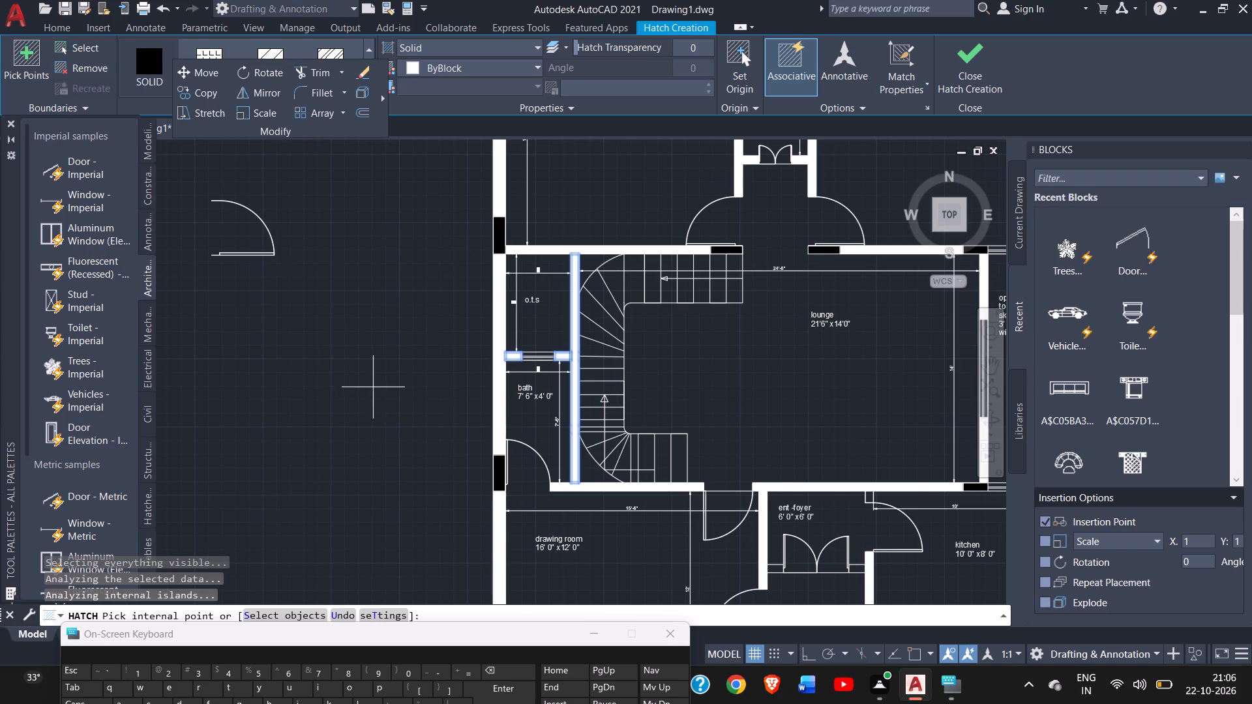
right_click(373, 387)
left_click(388, 394)
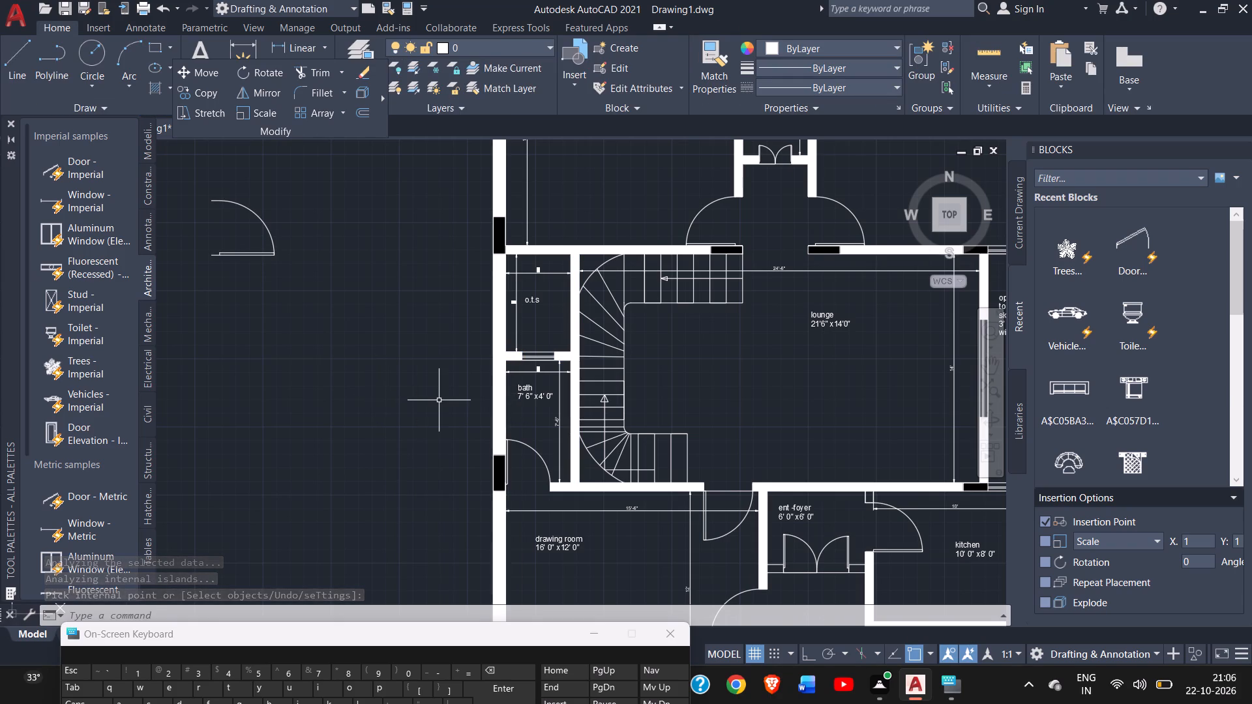
Fill all four sections of the narrow central strip in the front ramp below the car porch with a ByBlock solid hatch.
scroll(439, 400, "down", 2, "ctrl")
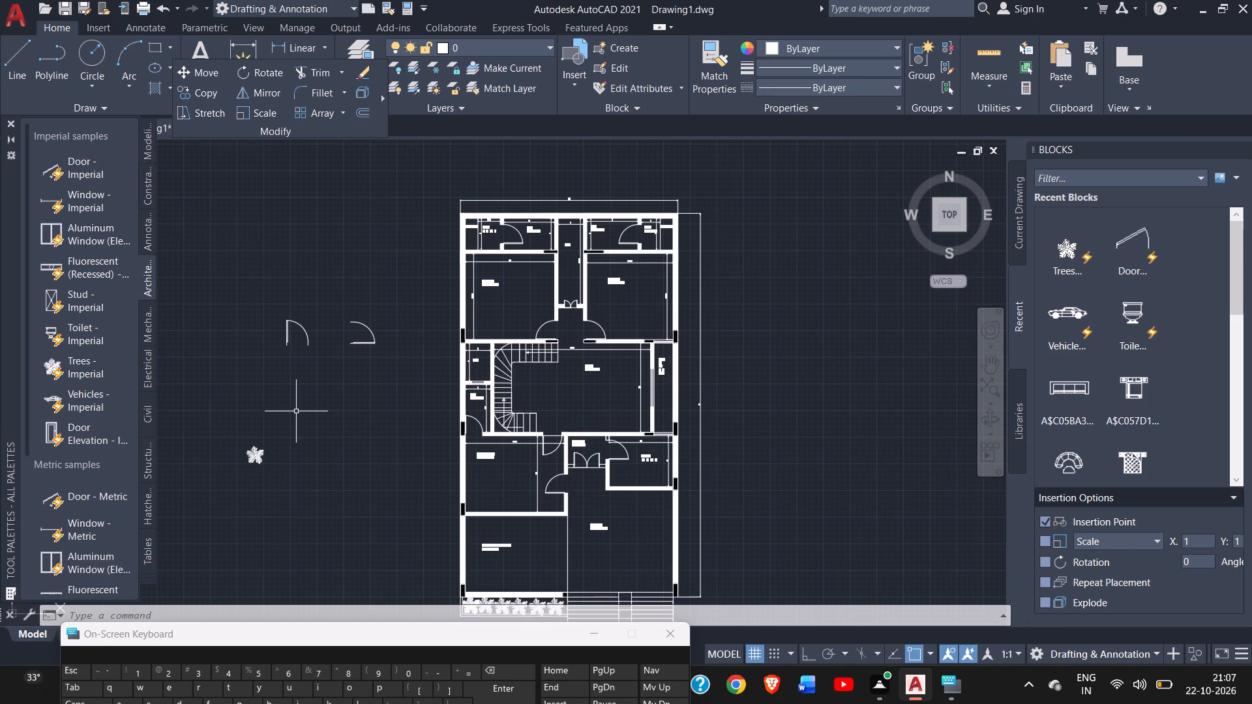
scroll(377, 418, "up", 2, "ctrl")
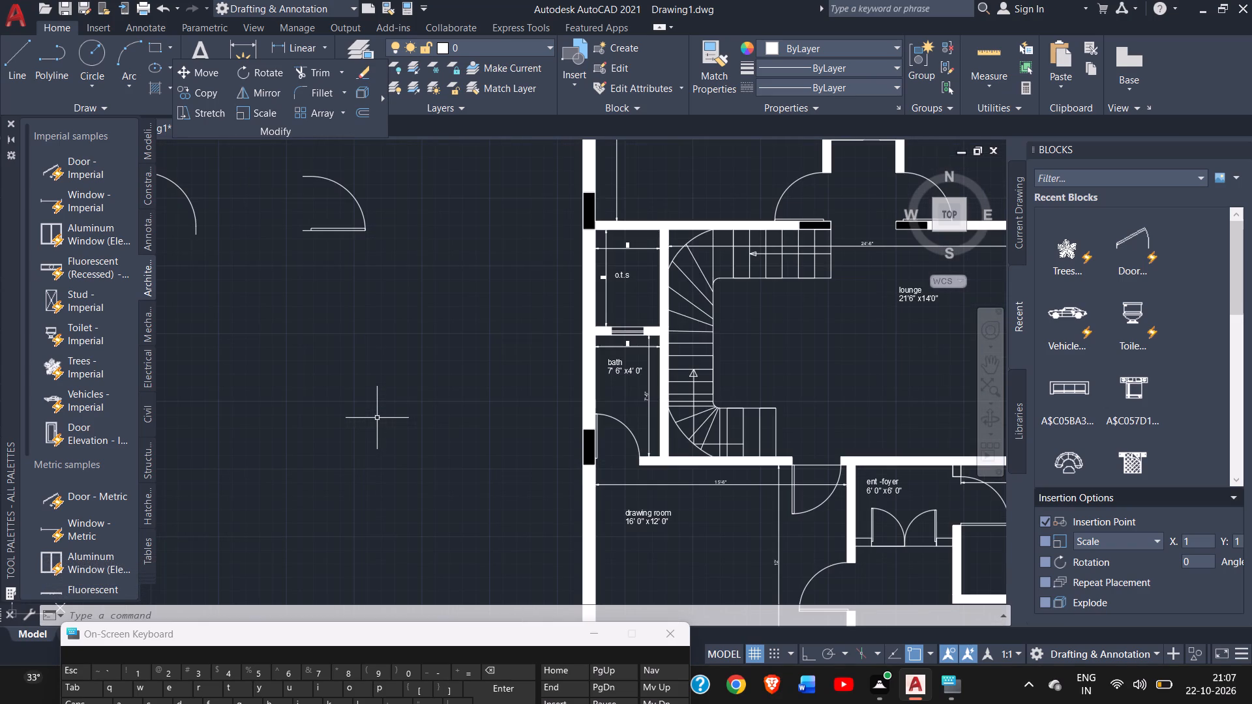
scroll(377, 418, "down", 2, "ctrl")
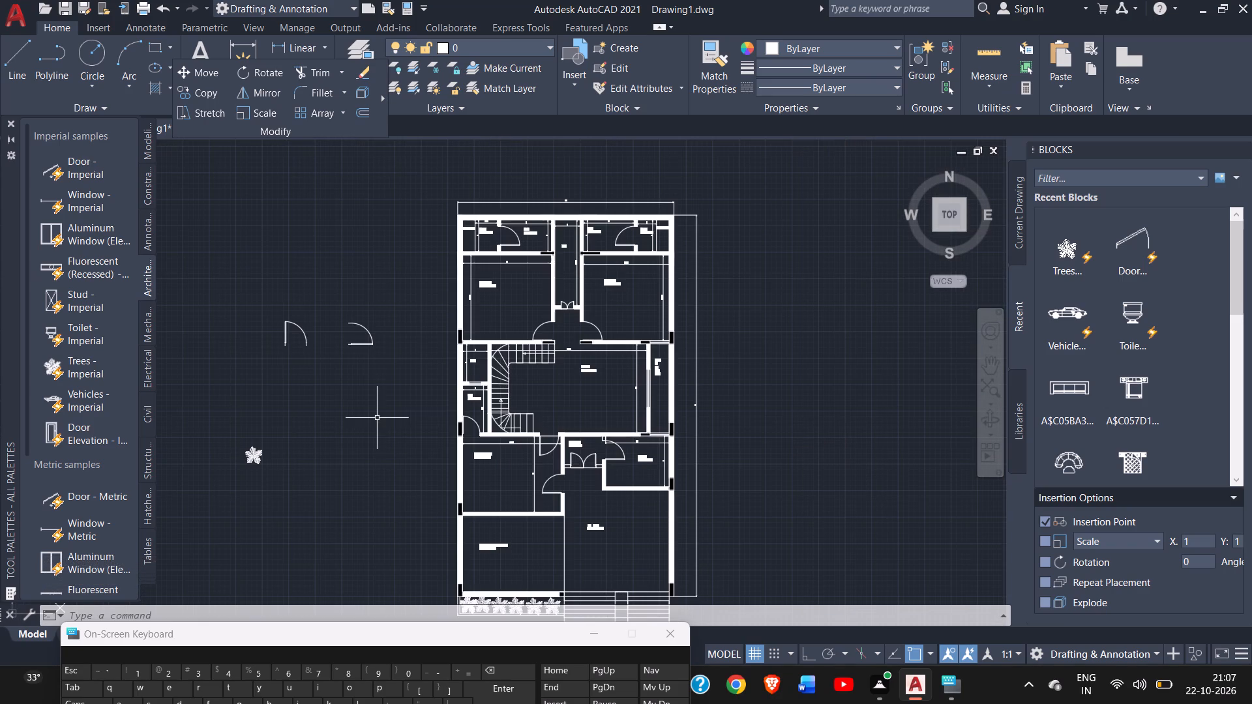
left_click(986, 371)
left_click_drag(798, 390, 764, 284)
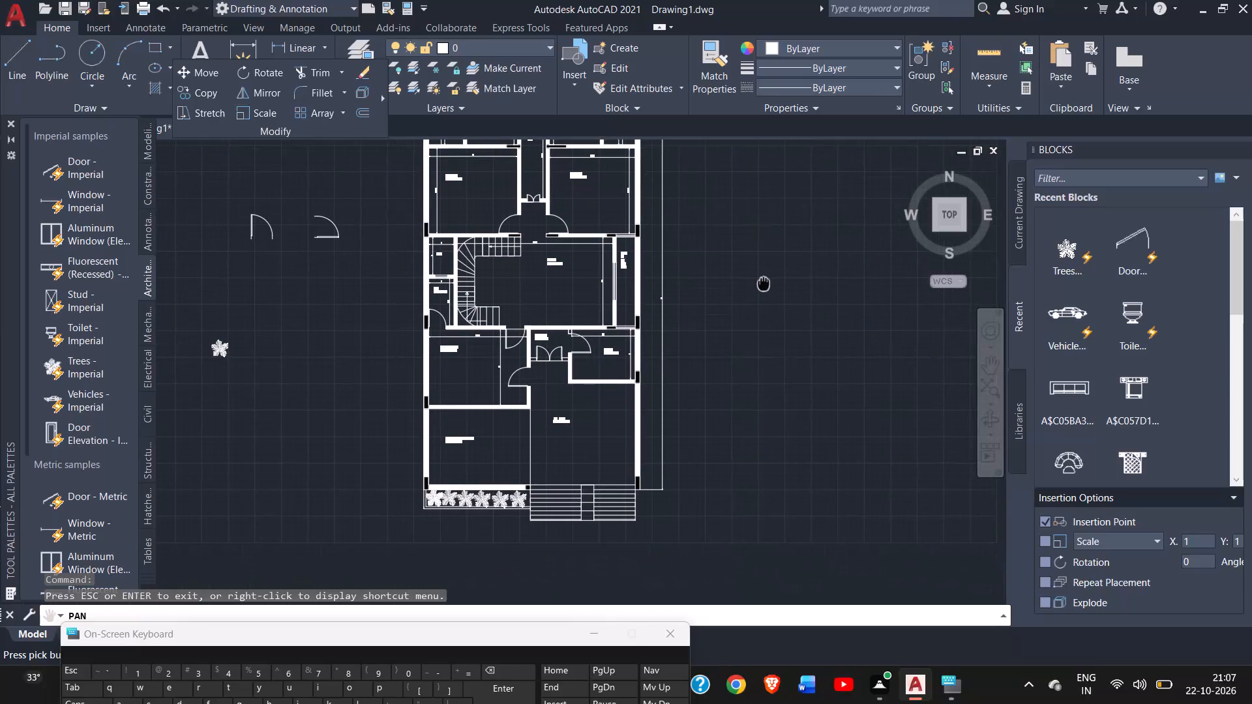
left_click_drag(764, 284, 761, 287)
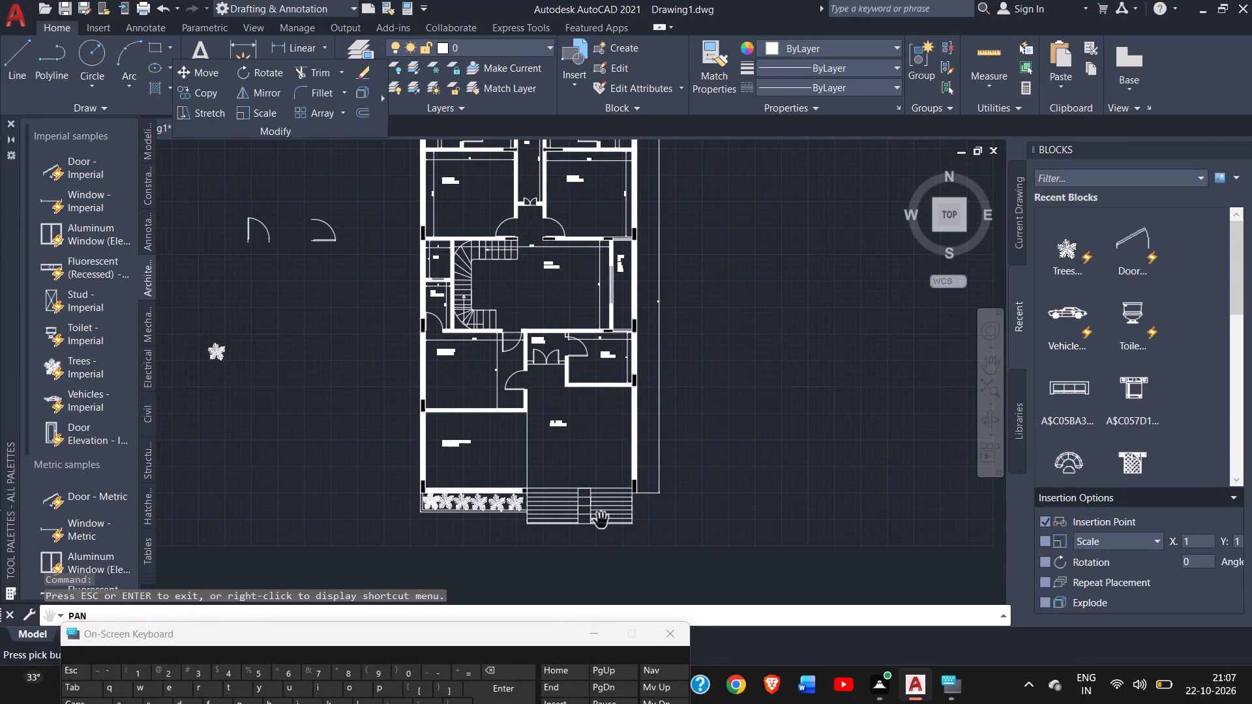
scroll(601, 521, "up", 2, "ctrl")
right_click(884, 356)
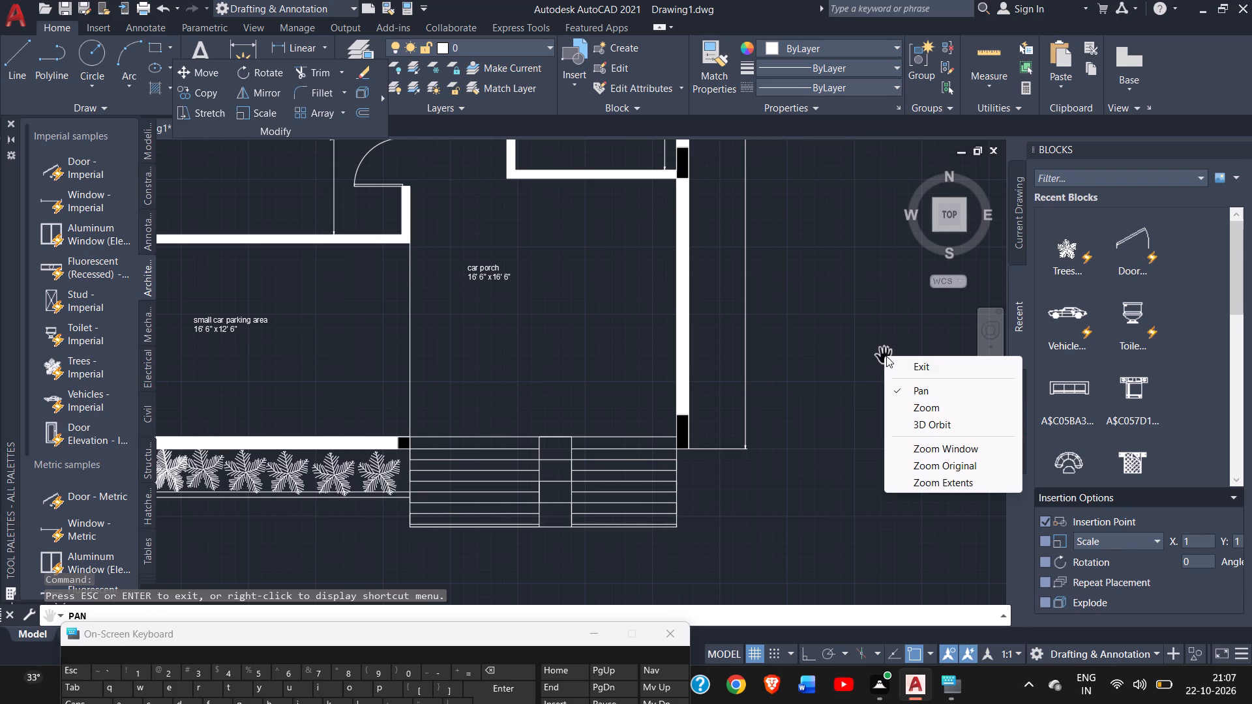
left_click(895, 361)
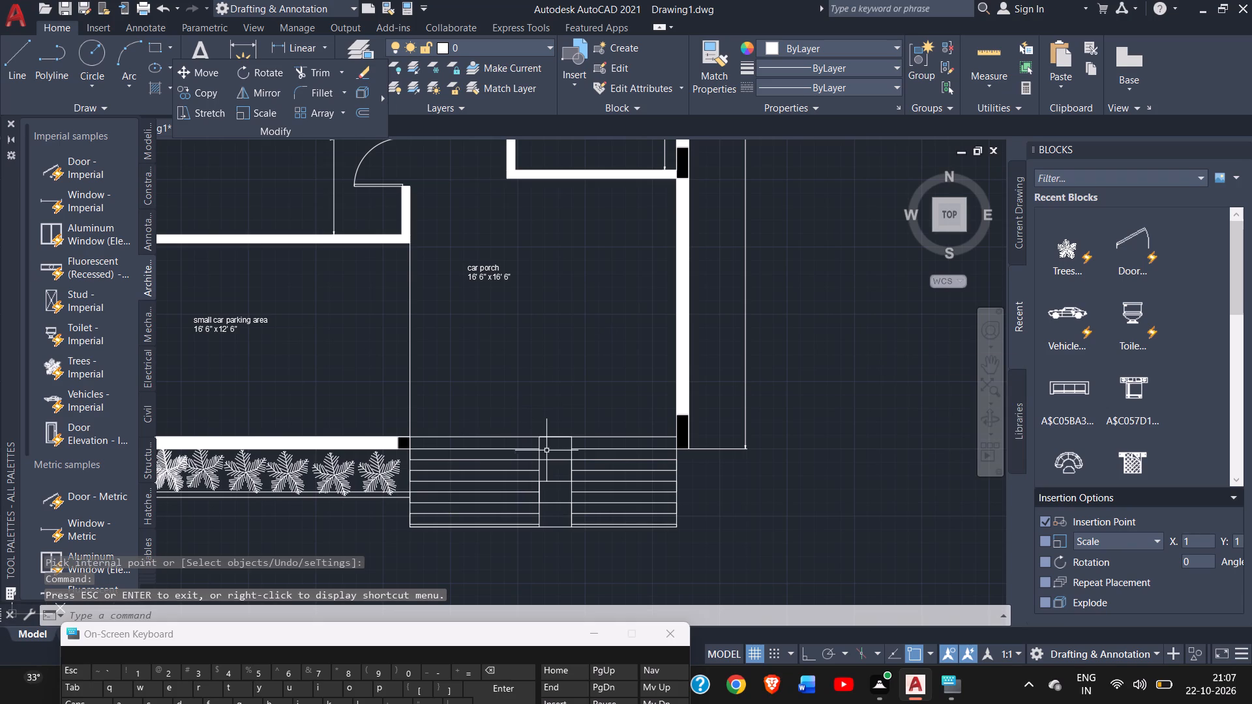
left_click(160, 85)
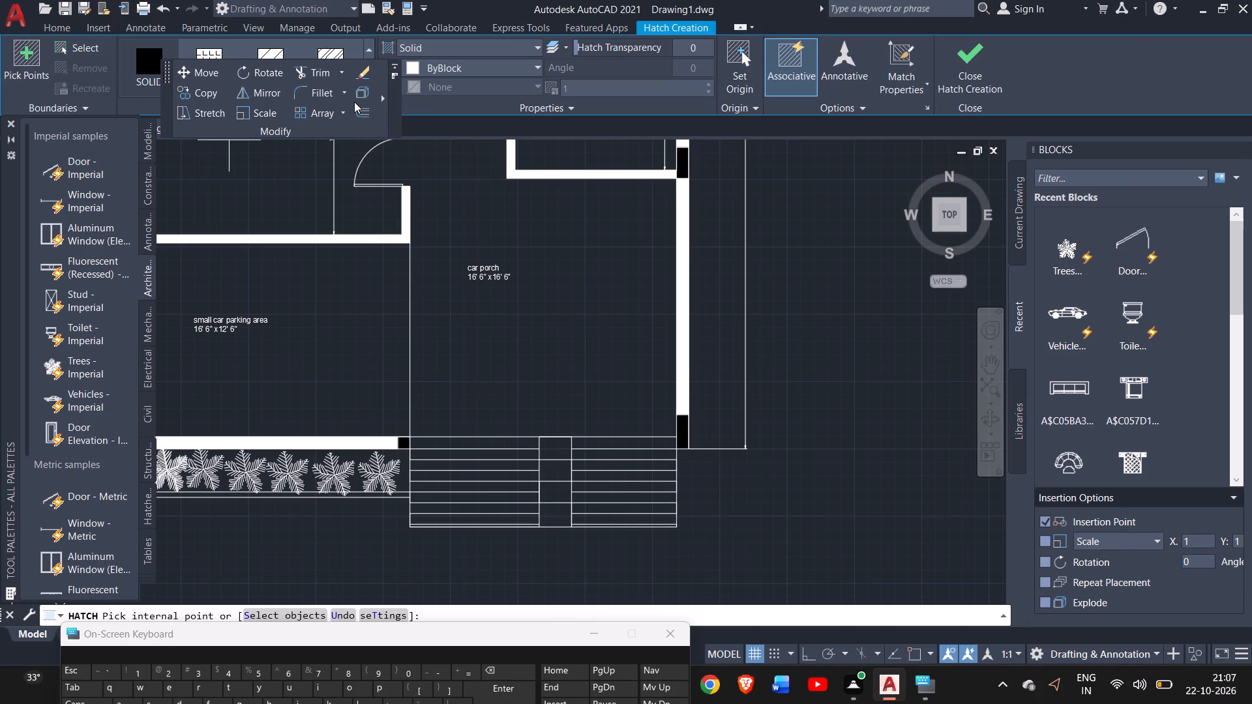
left_click(409, 68)
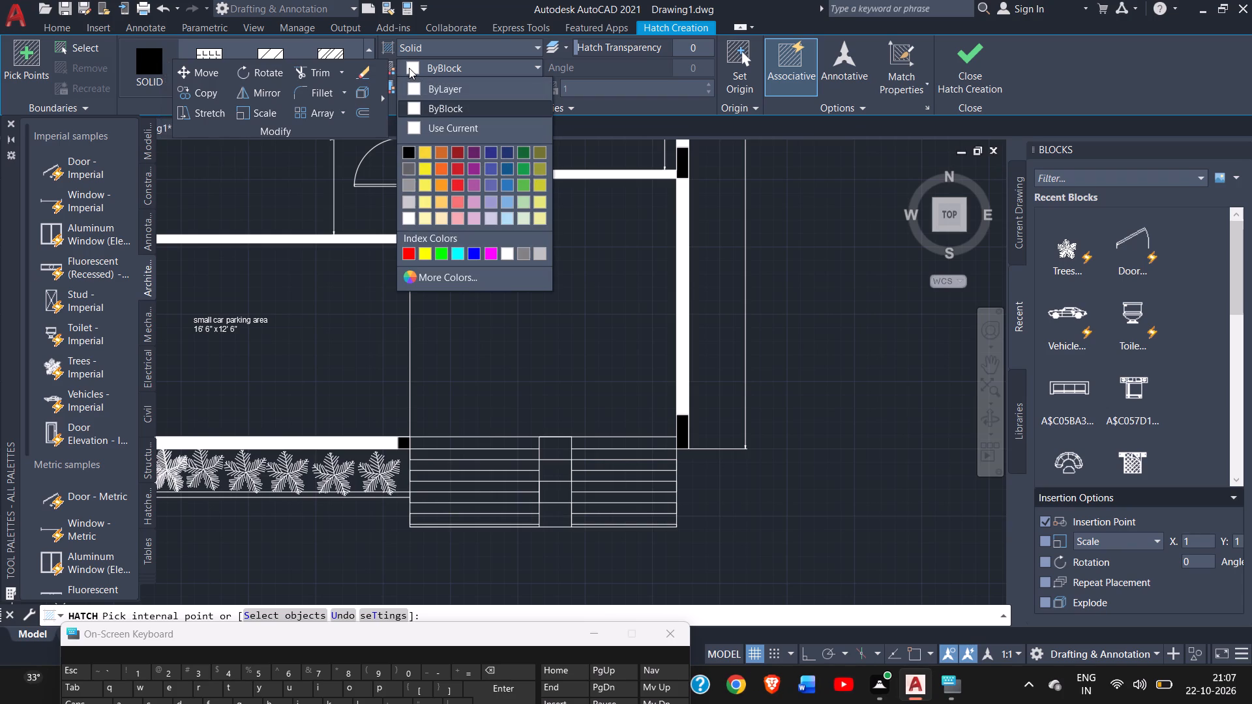
left_click(412, 113)
left_click(552, 448)
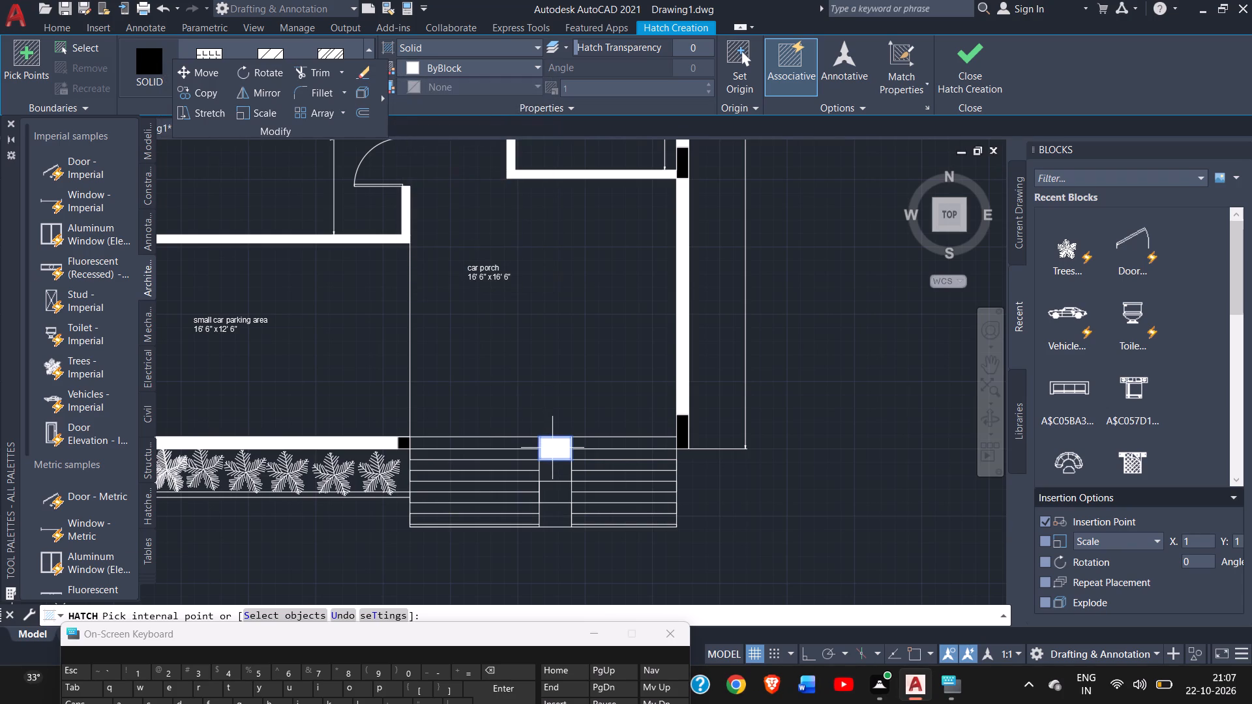
left_click(555, 468)
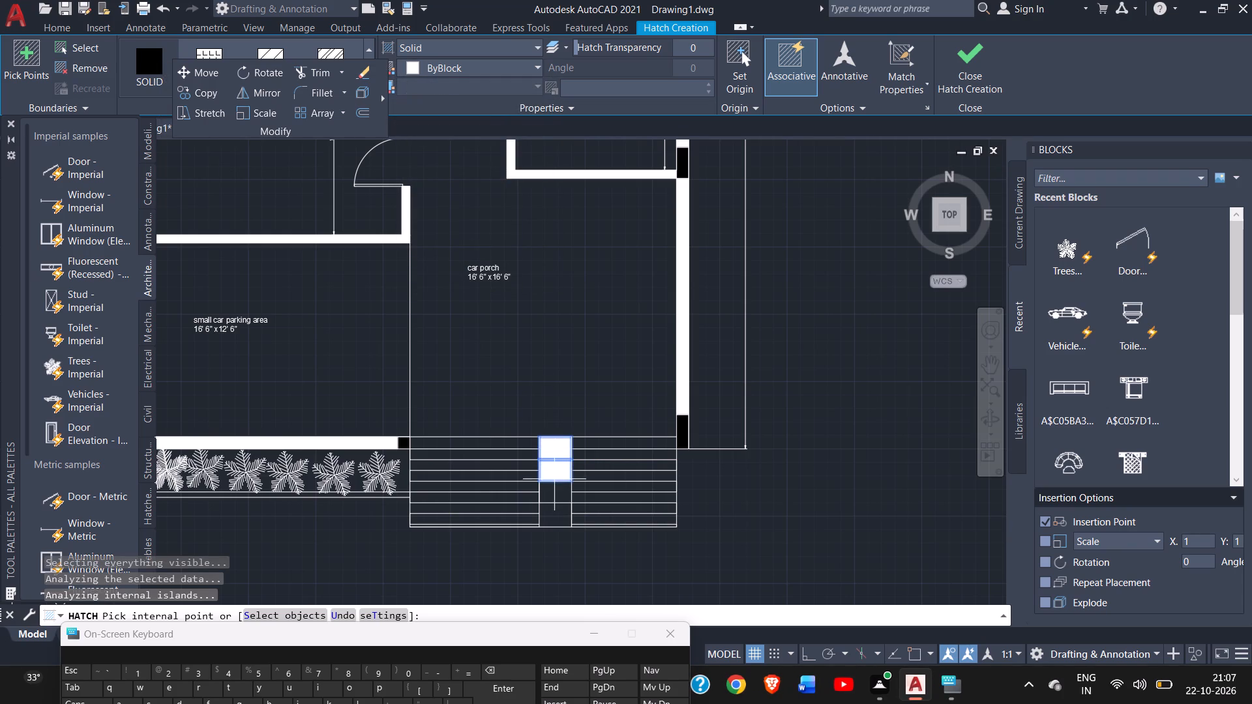
left_click(552, 489)
left_click(554, 523)
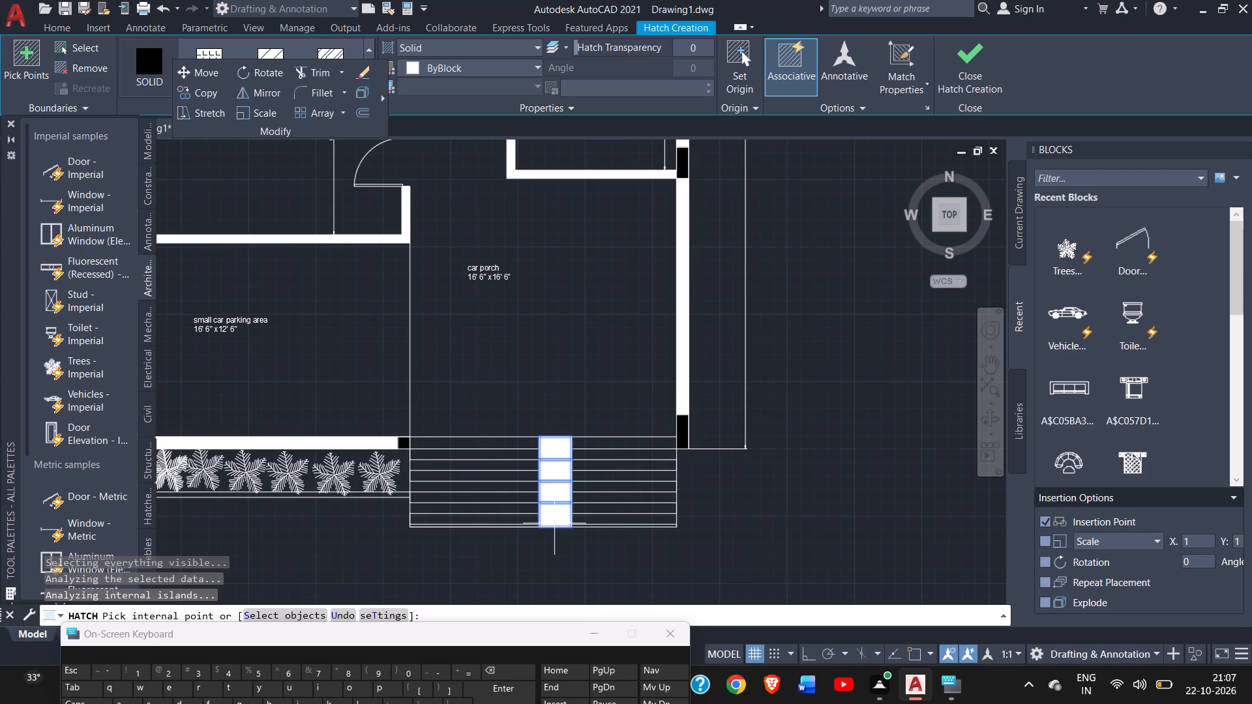
right_click(717, 514)
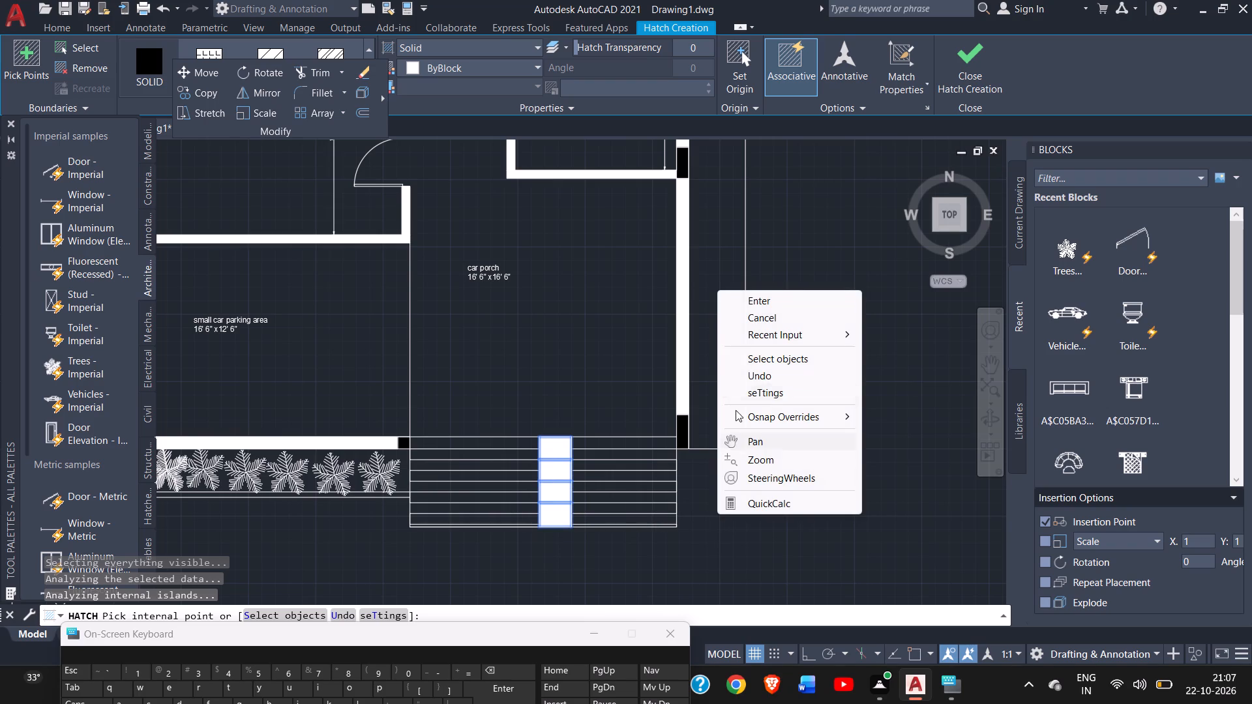
left_click(760, 304)
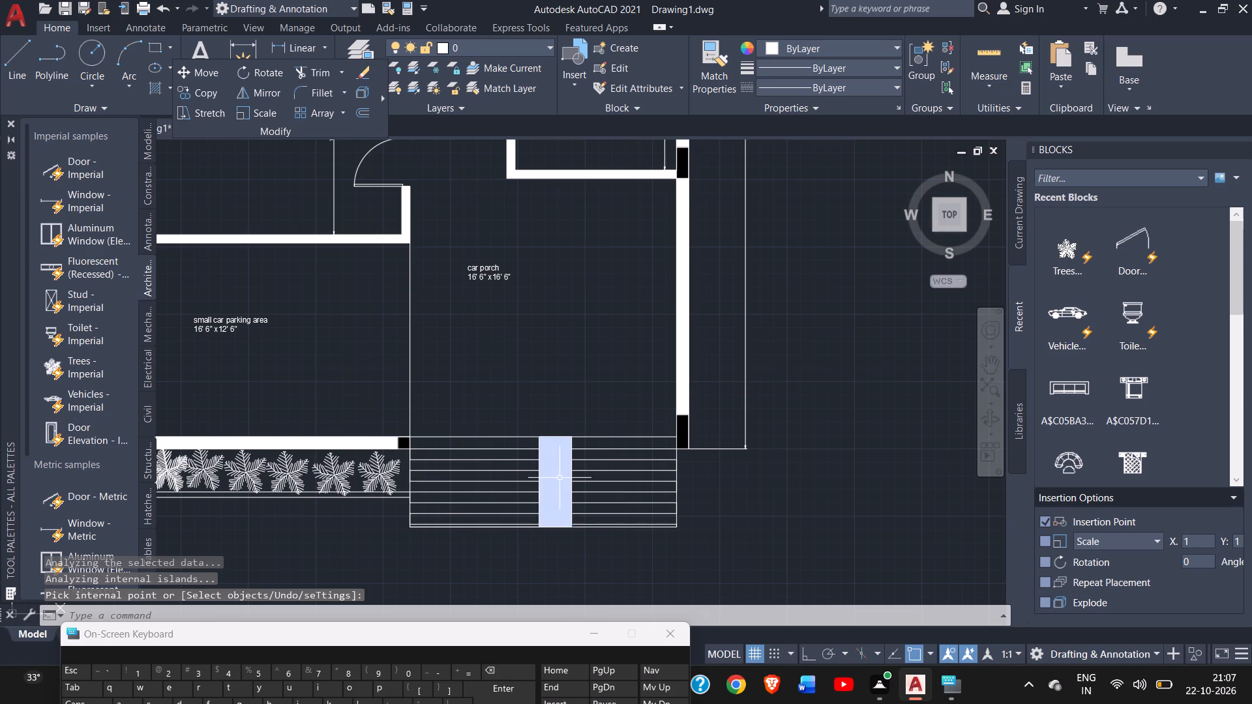
Add the single-line text RAMP on the ramp half west of the filled strip, with 6" height and 0 rotation.
scroll(559, 478, "up", 2, "ctrl")
scroll(559, 478, "down", 1, "ctrl")
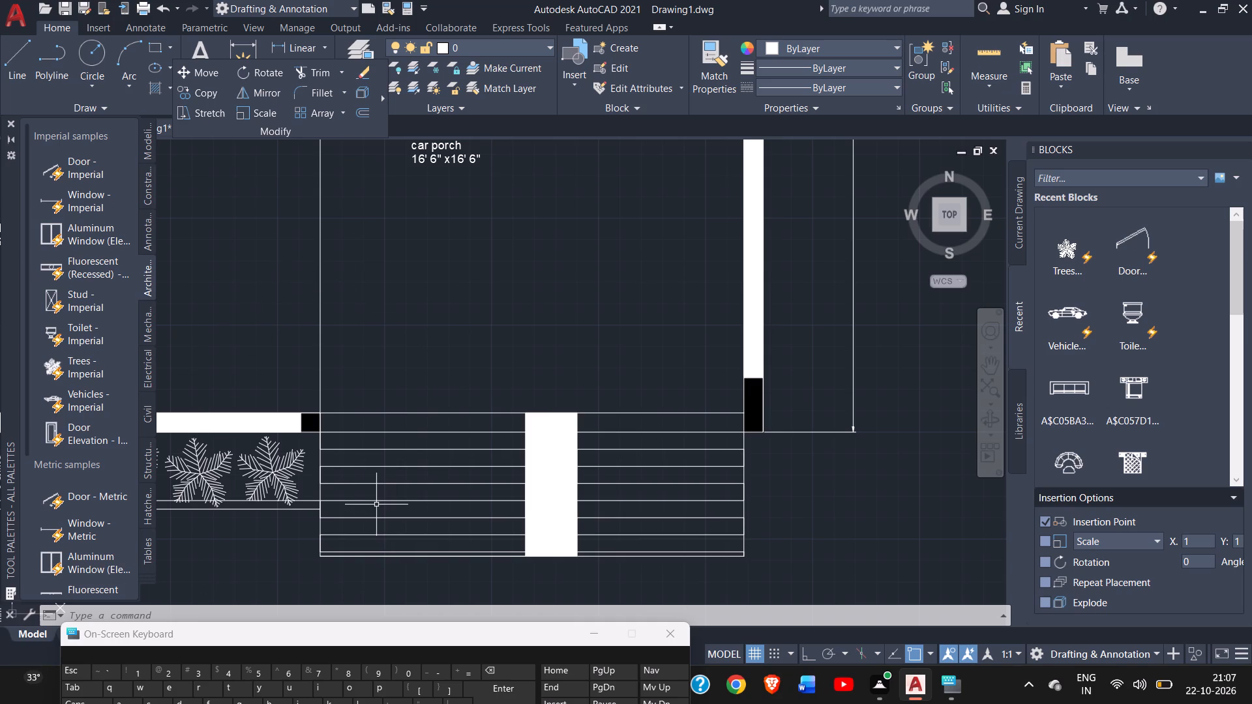
scroll(376, 505, "up", 1, "ctrl")
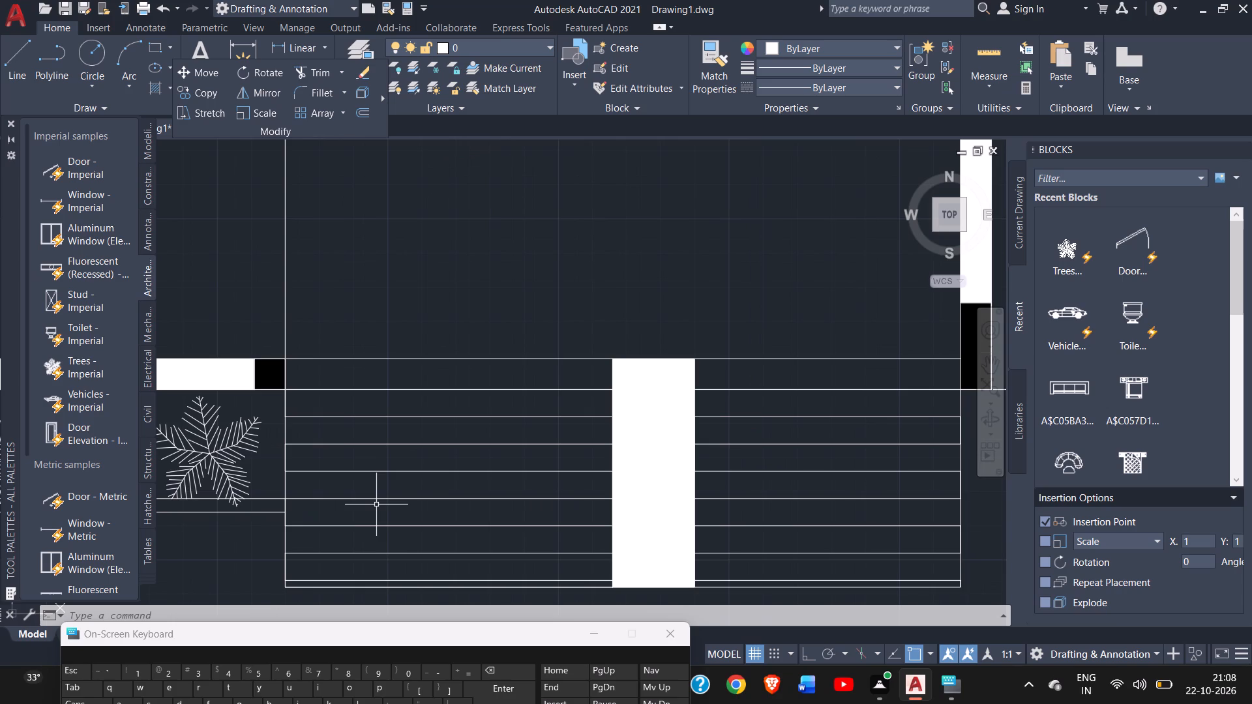
type("tex")
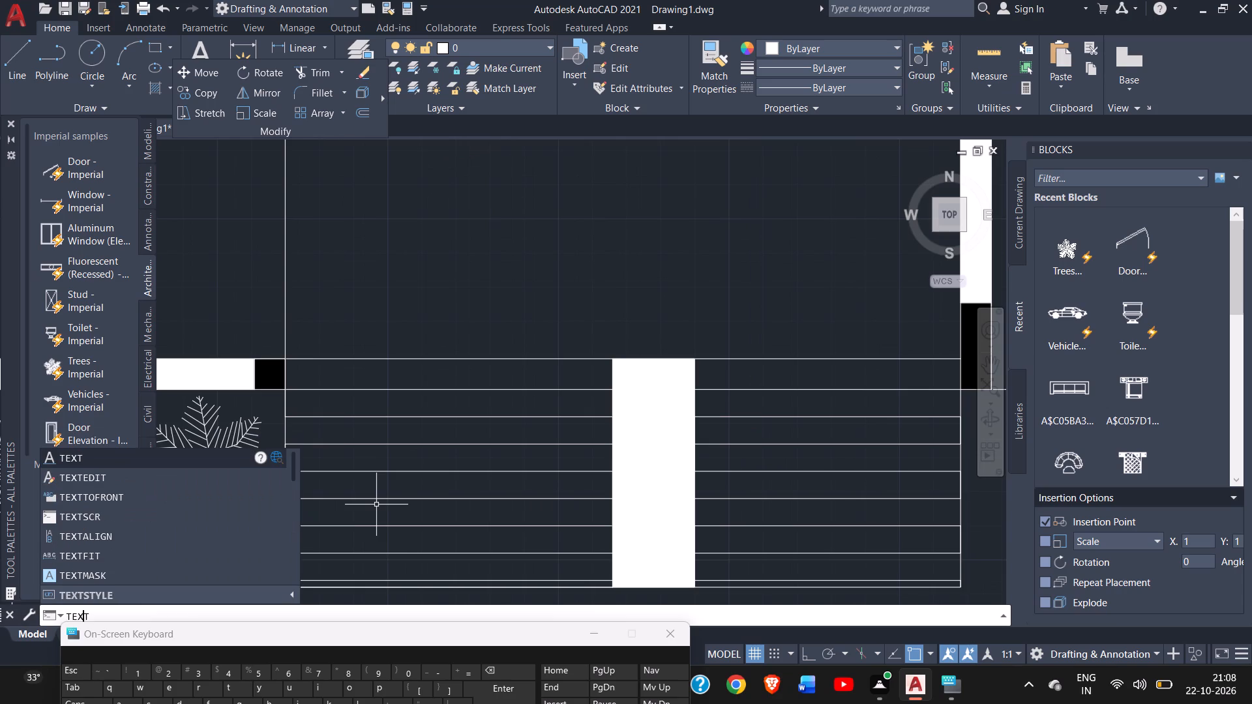
key("BackSpace")
key("t")
key("Return")
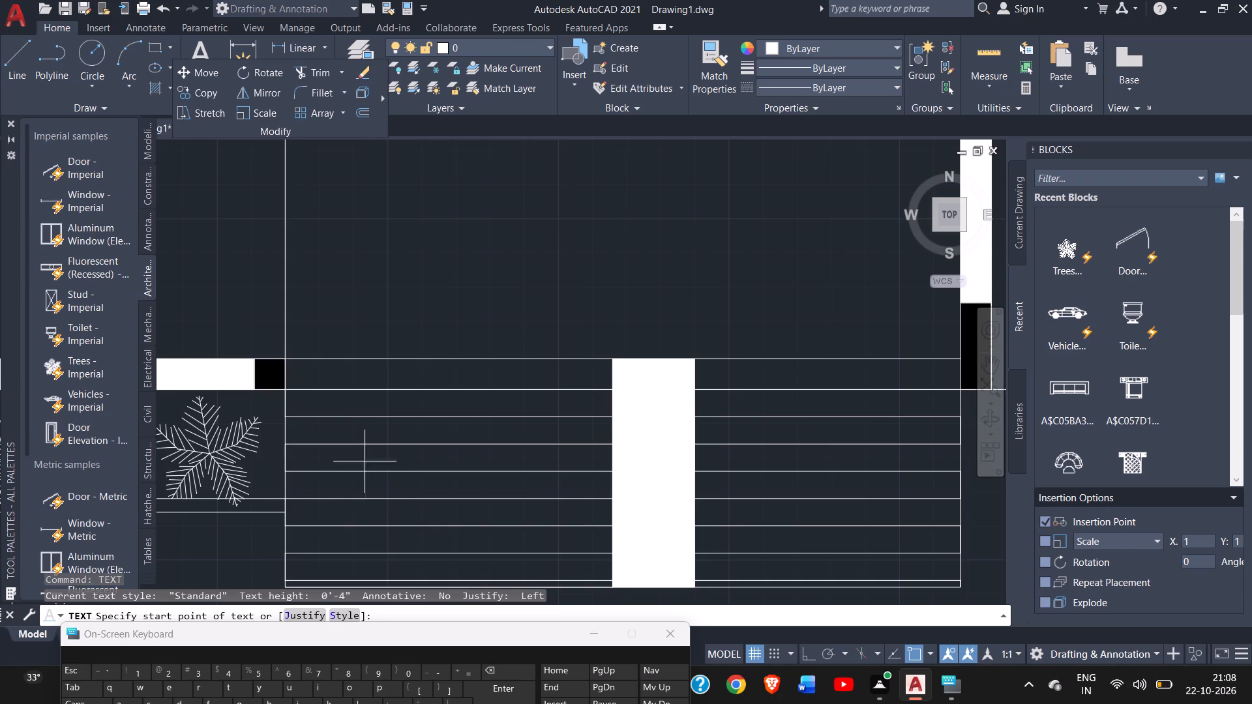
left_click(359, 446)
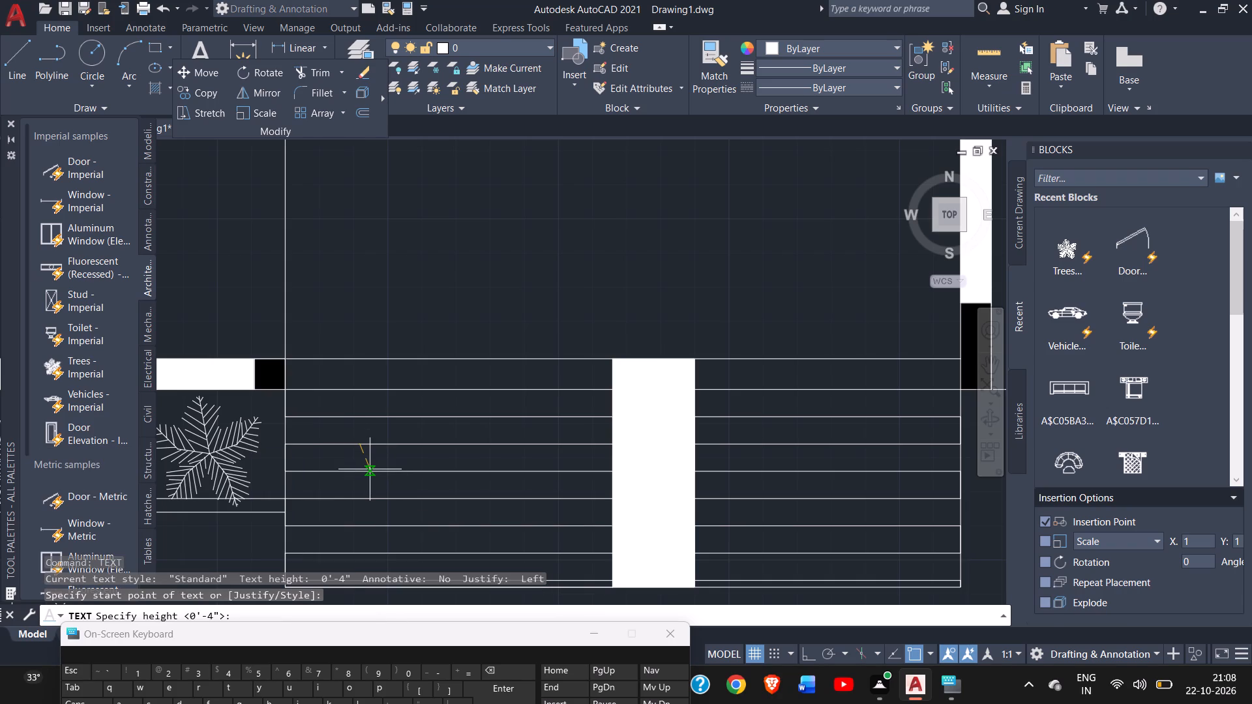
key("6")
key("shift+quotedbl")
key("Return")
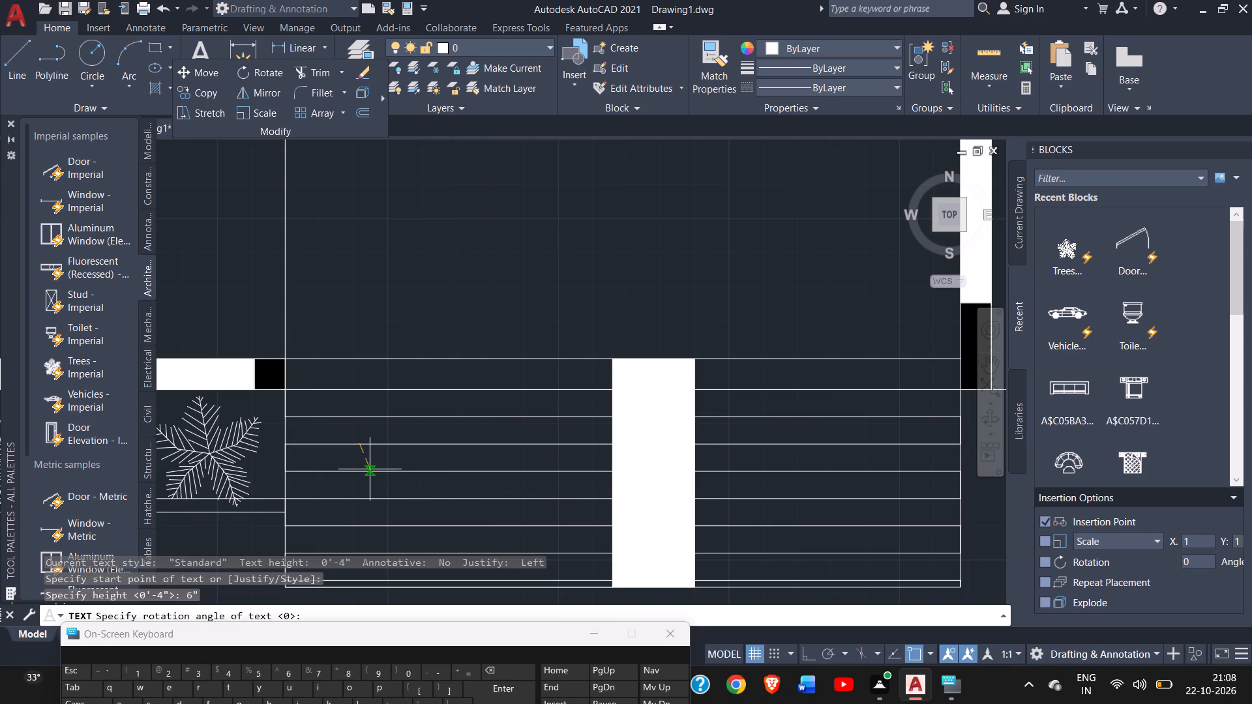
key("0")
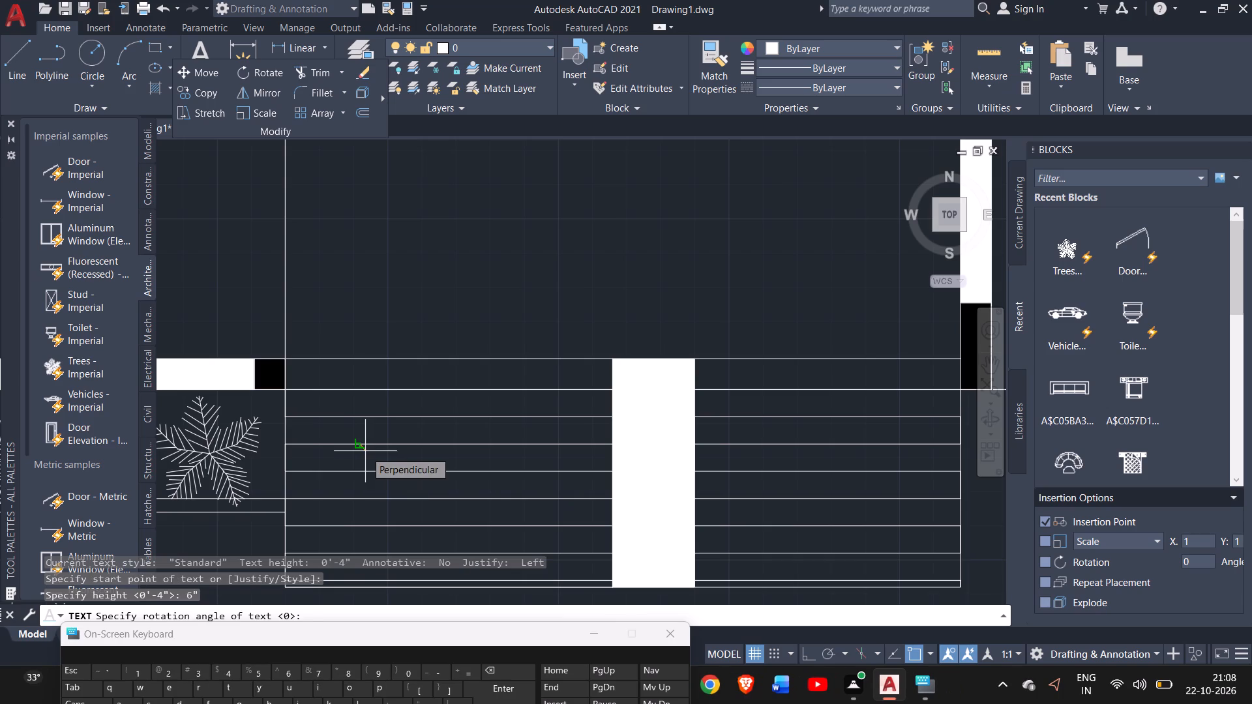
key("Return")
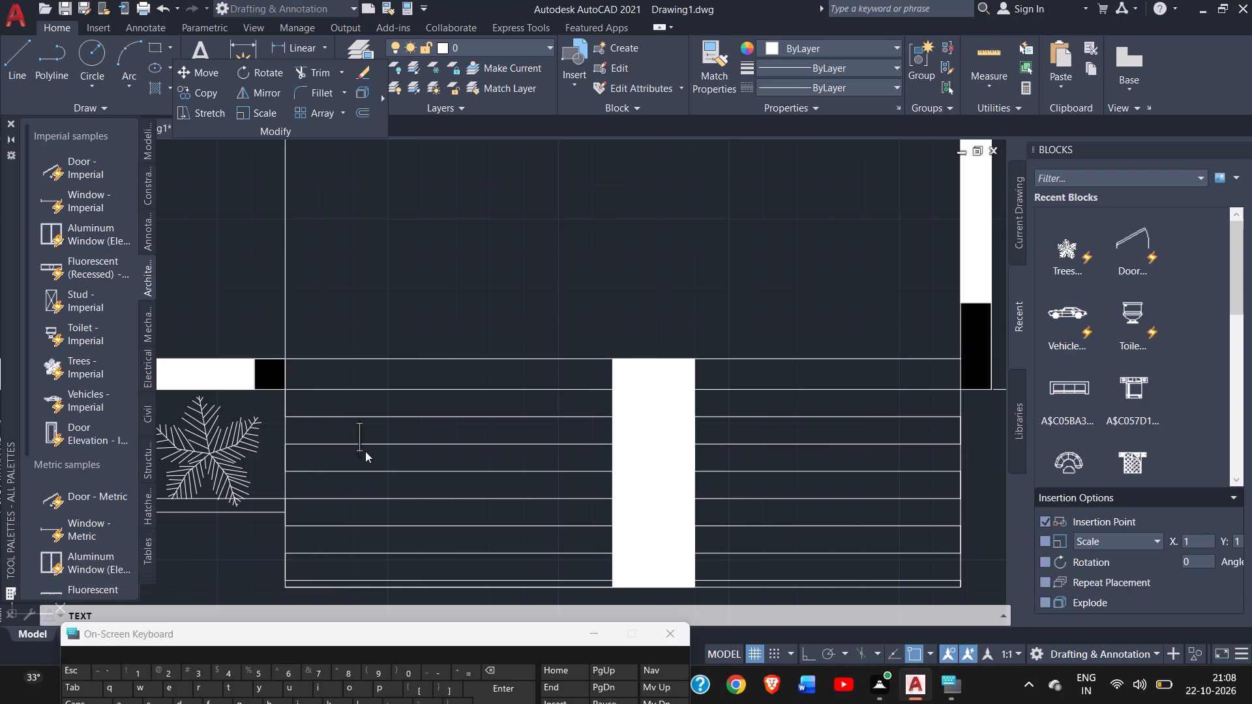
key("r")
key("BackSpace")
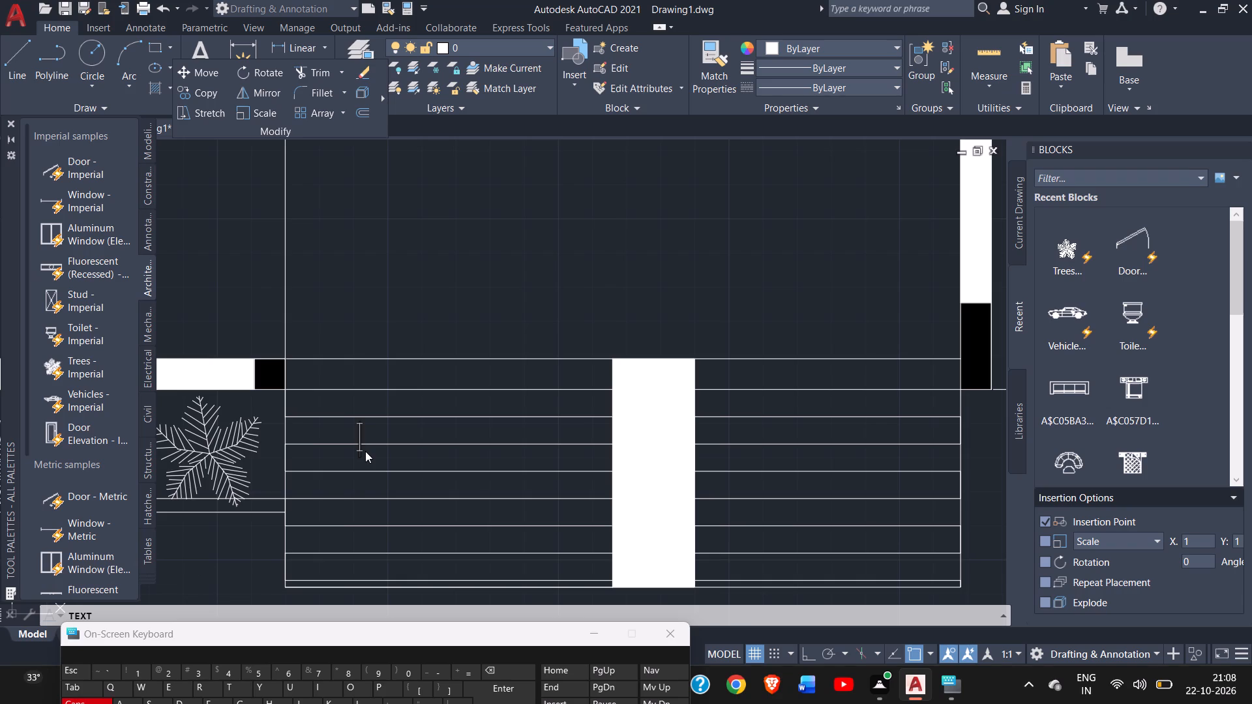
type("RA")
type("MP")
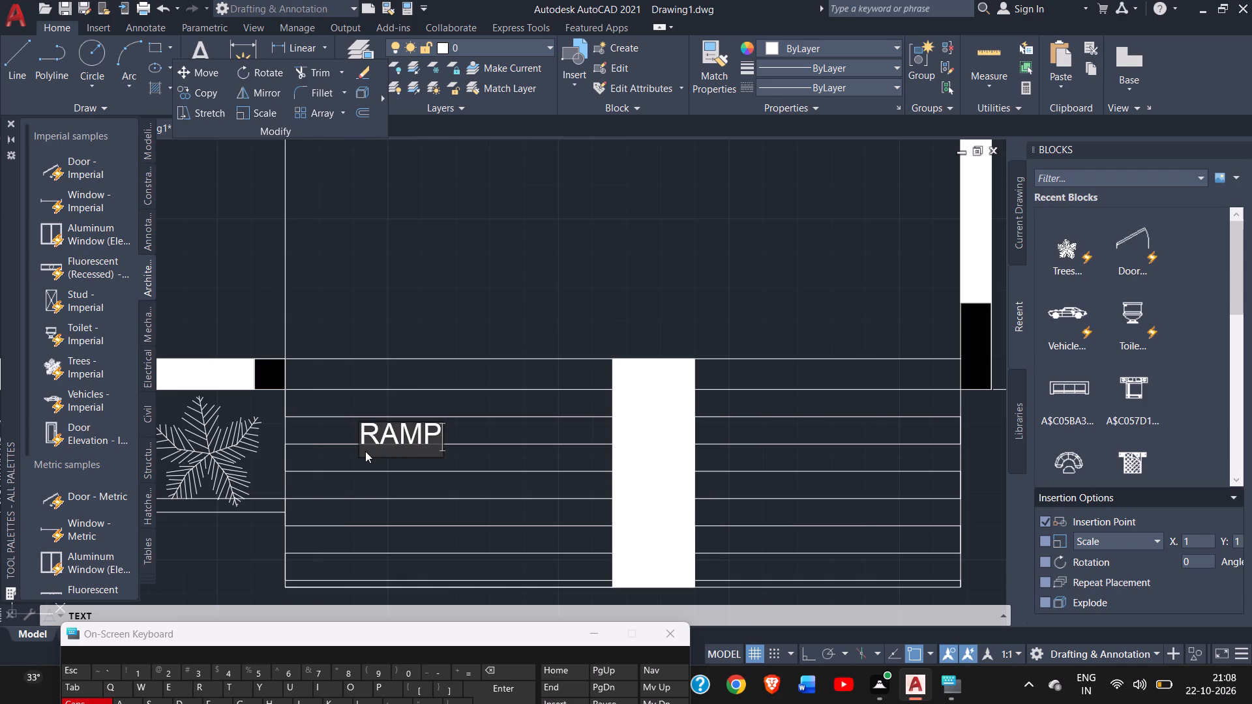
Add a second RAMP label on the ramp half east of the filled strip, level with the first label.
left_click(756, 431)
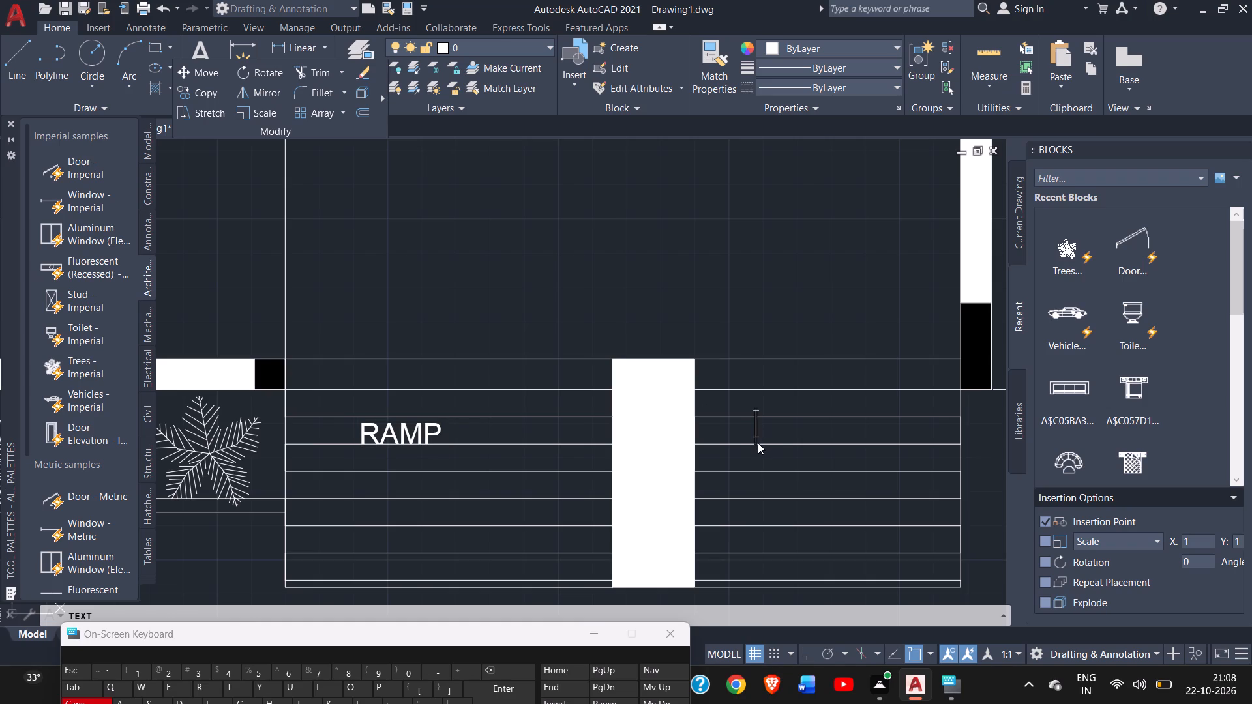
left_click(757, 443)
type("RA")
type("MP")
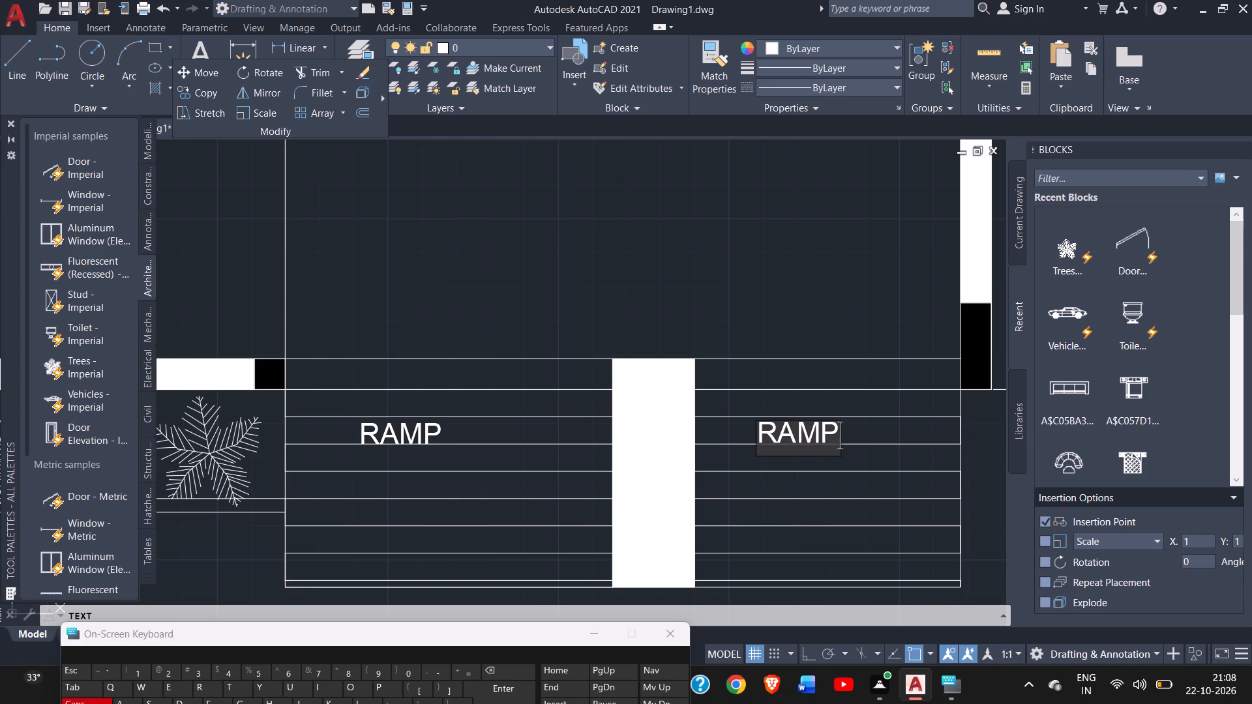
Place a new single-line text just below the filled central ramp strip reading MAIN GATE.
left_click(664, 505)
scroll(672, 475, "down", 2, "ctrl")
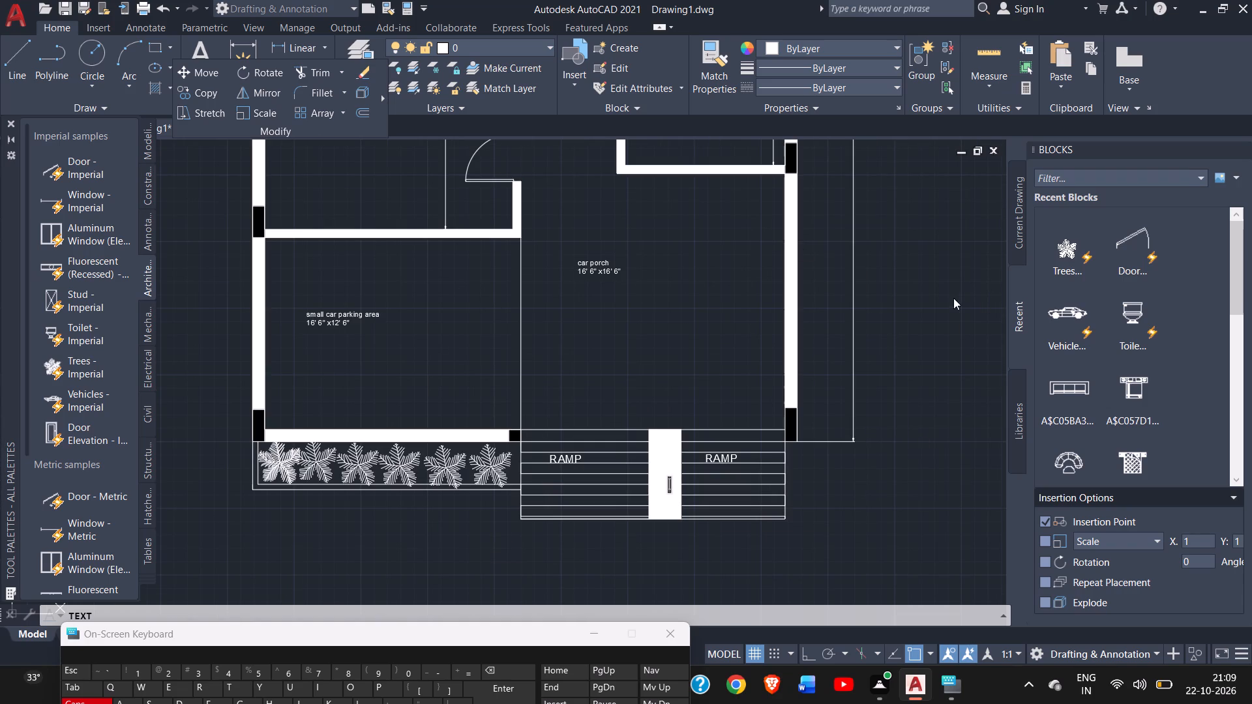
left_click(640, 535)
scroll(640, 535, "up", 4, "ctrl")
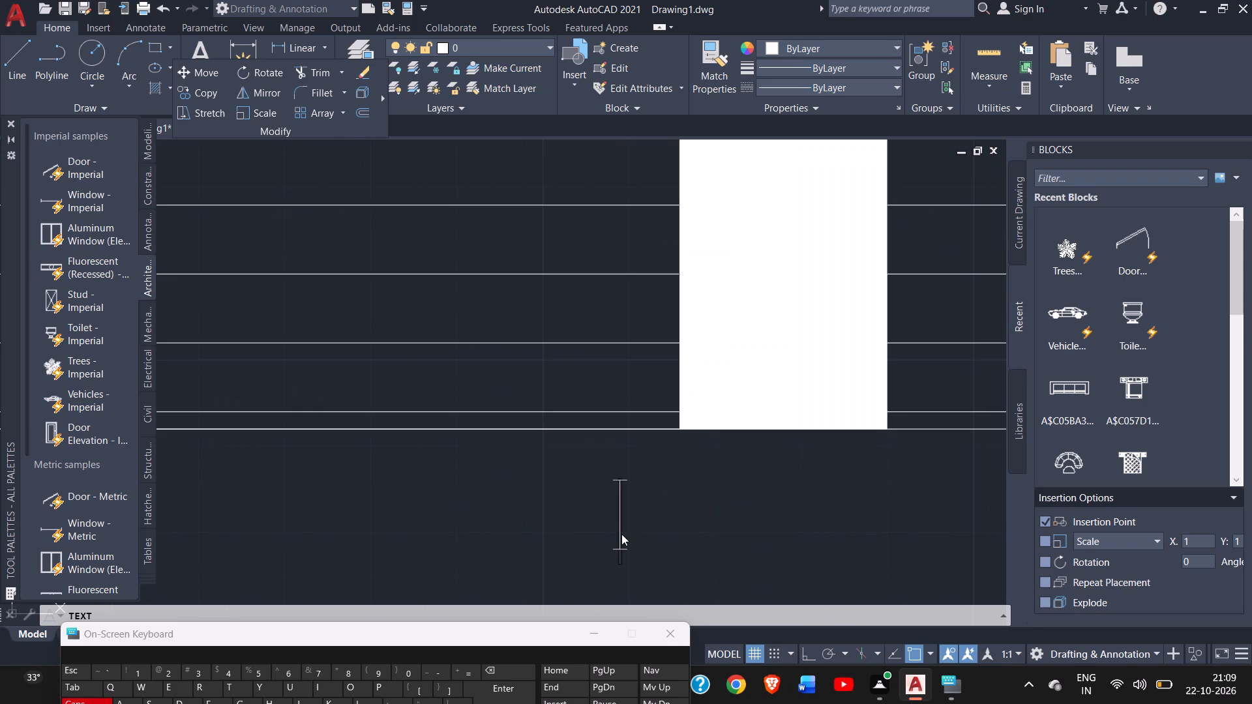
type("MAIN")
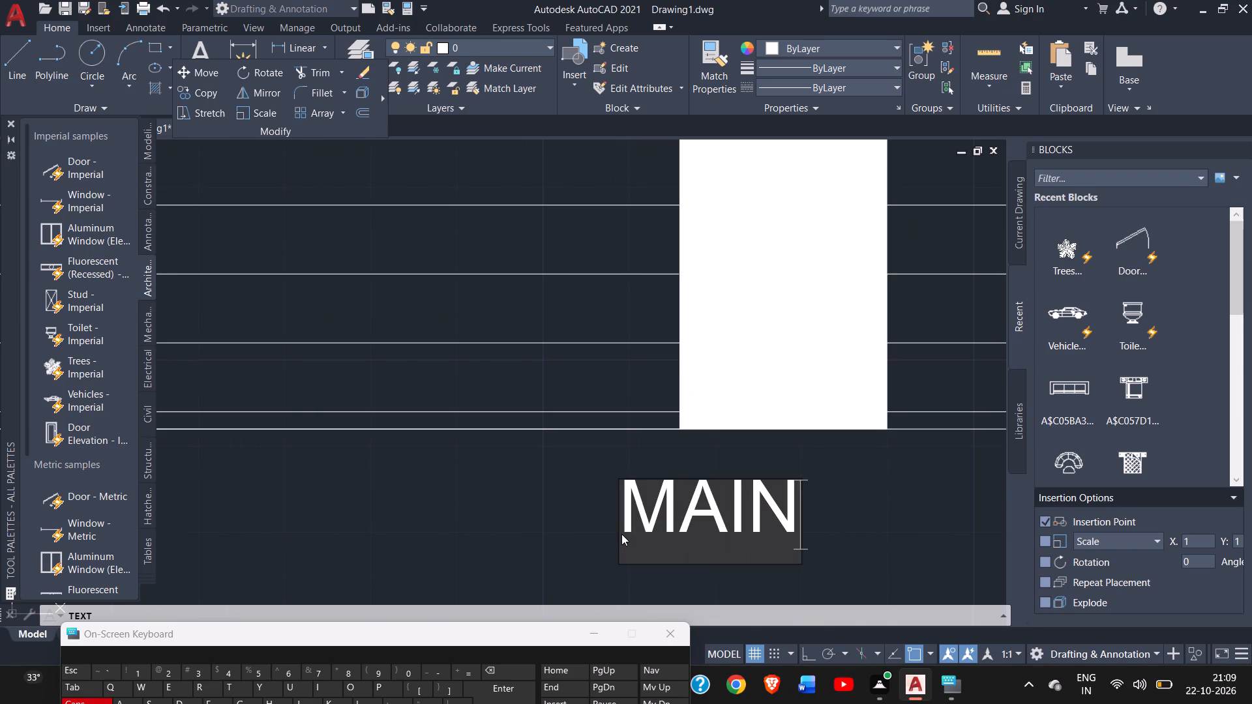
key("space")
type("GA")
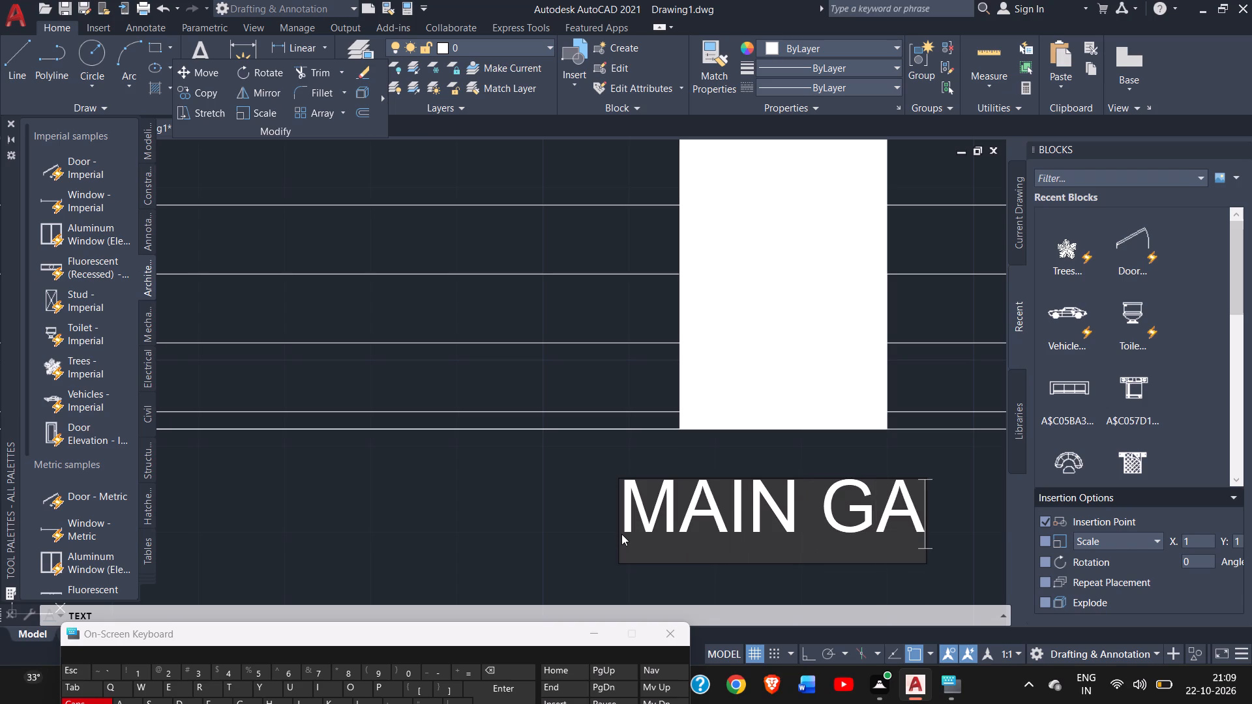
type("TE")
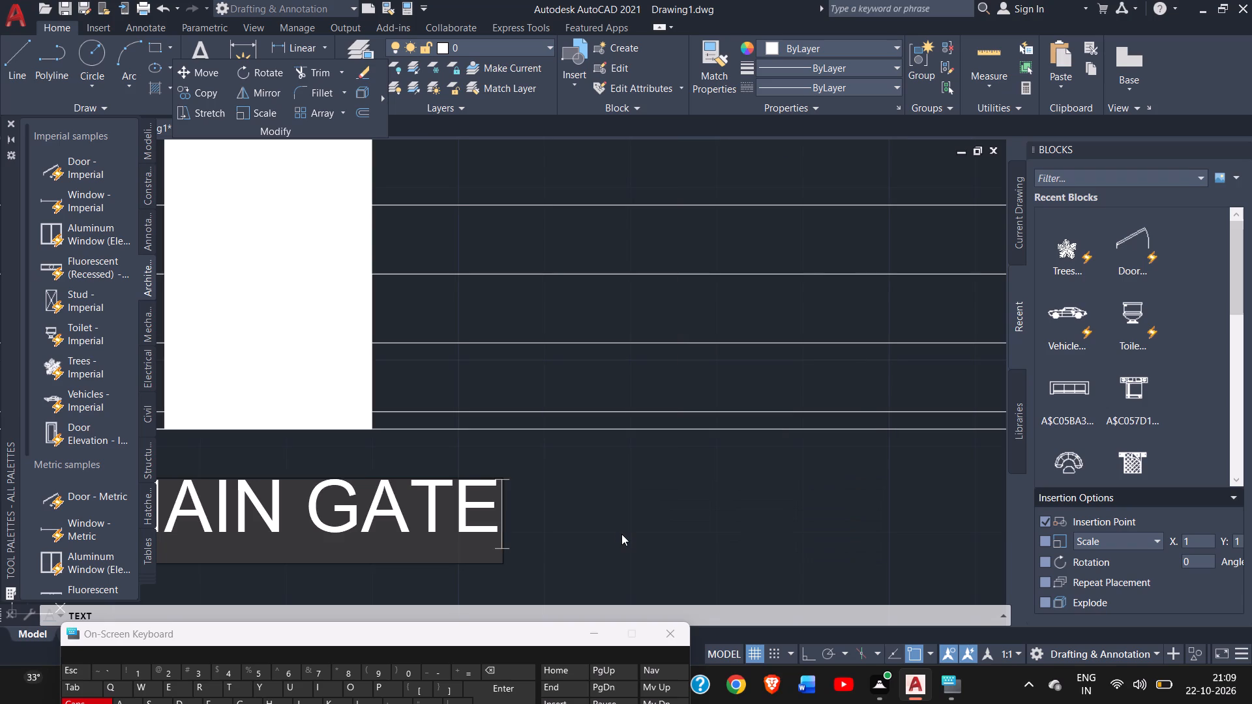
scroll(621, 534, "down", 2, "ctrl")
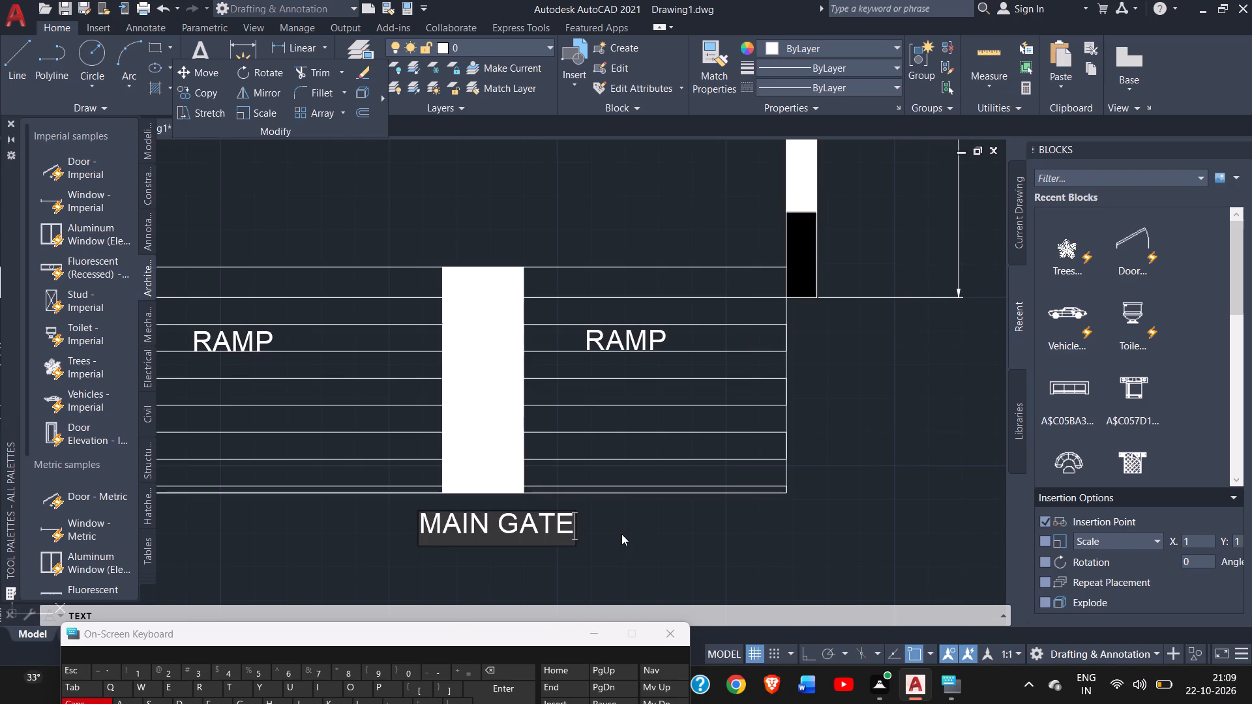
Add a second line reading 16' 0" WIDE under MAIN GATE and finish the text.
key("Return")
type("16")
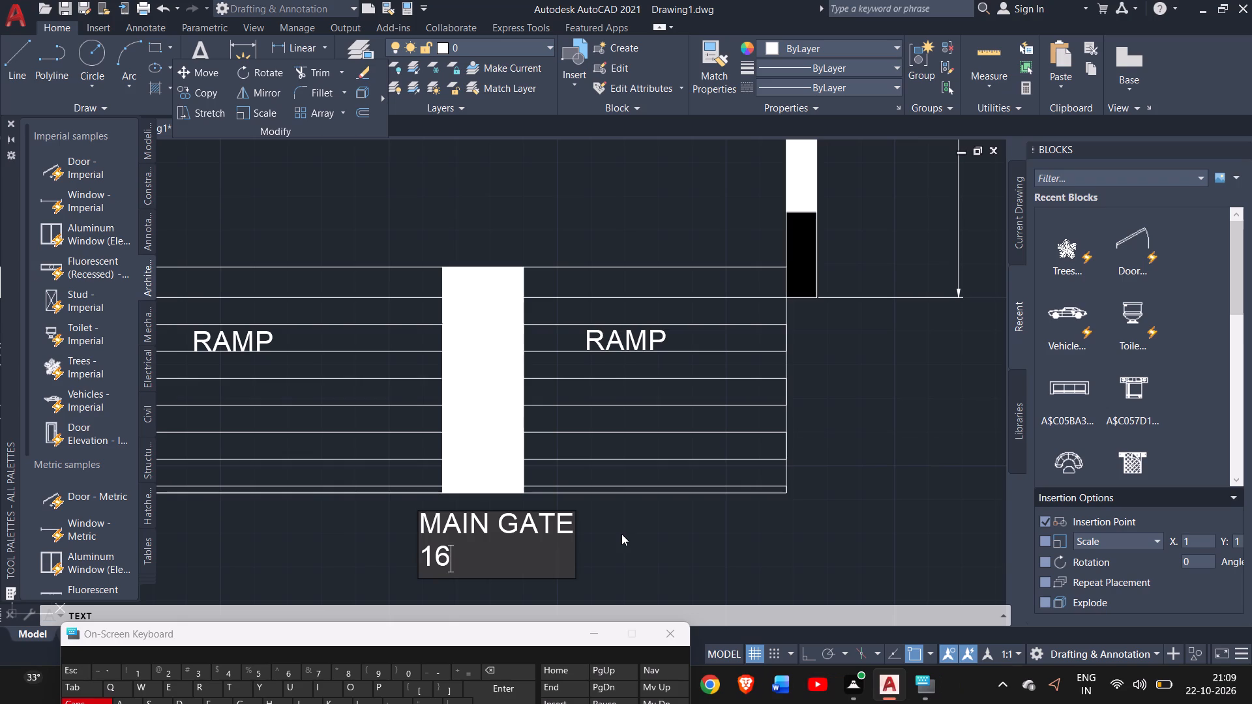
key("apostrophe")
key("space")
type("0")
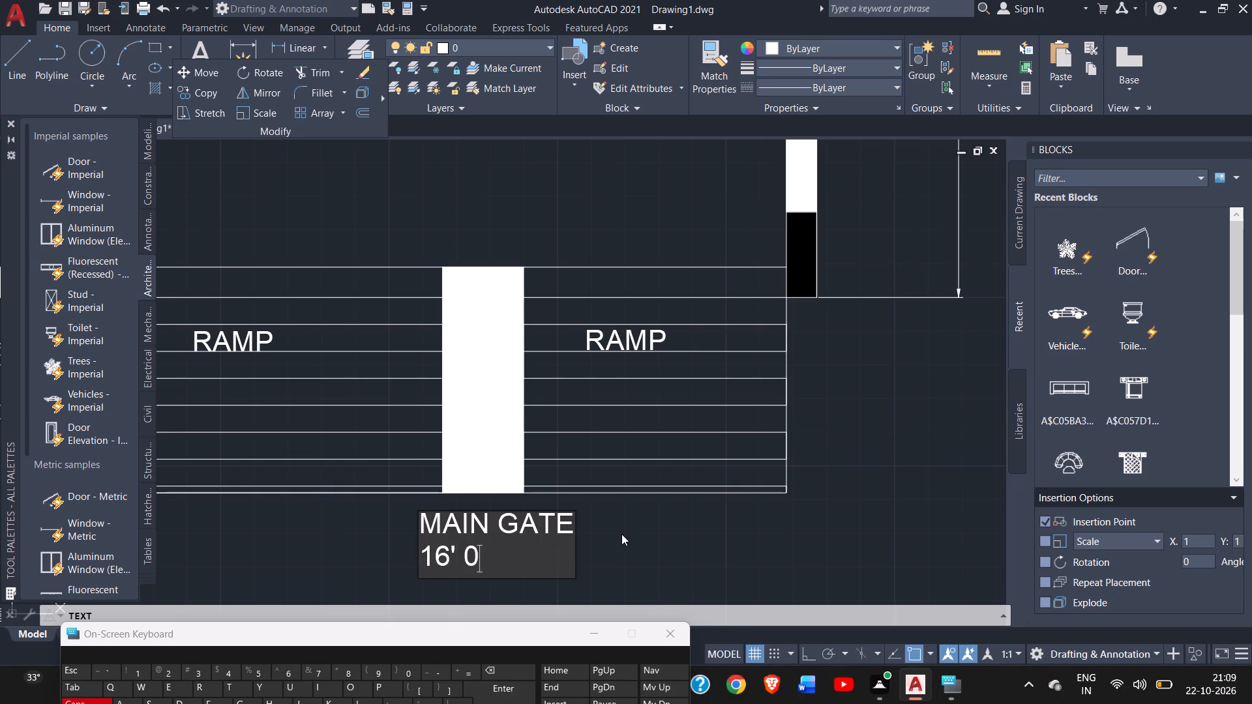
key("shift+quotedbl")
key("space")
type("W")
key("i")
type("DE")
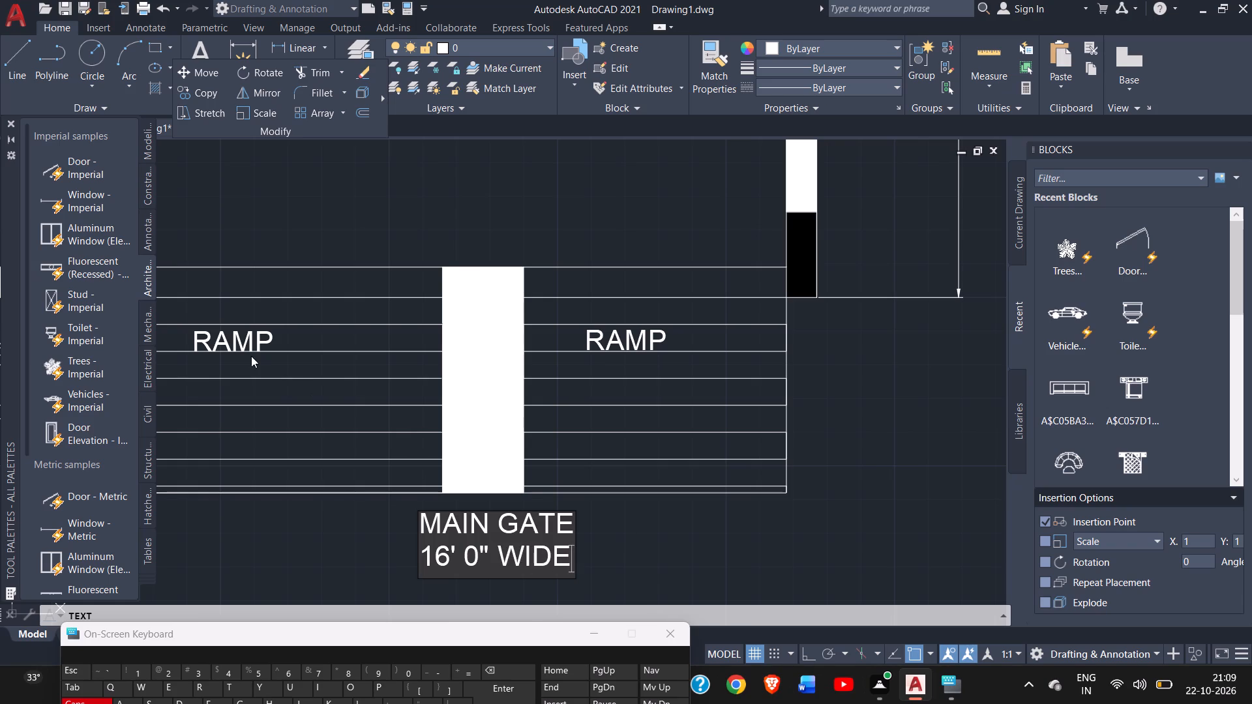
left_click(421, 214)
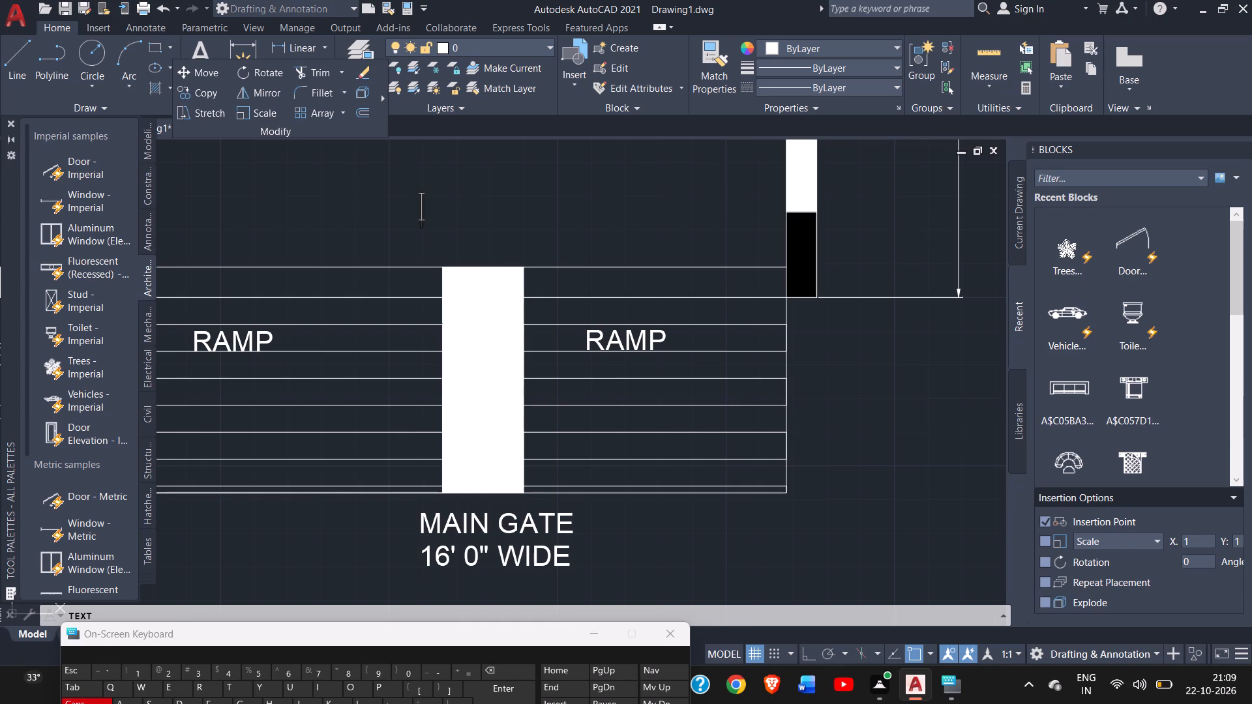
left_click(27, 64)
right_click(270, 184)
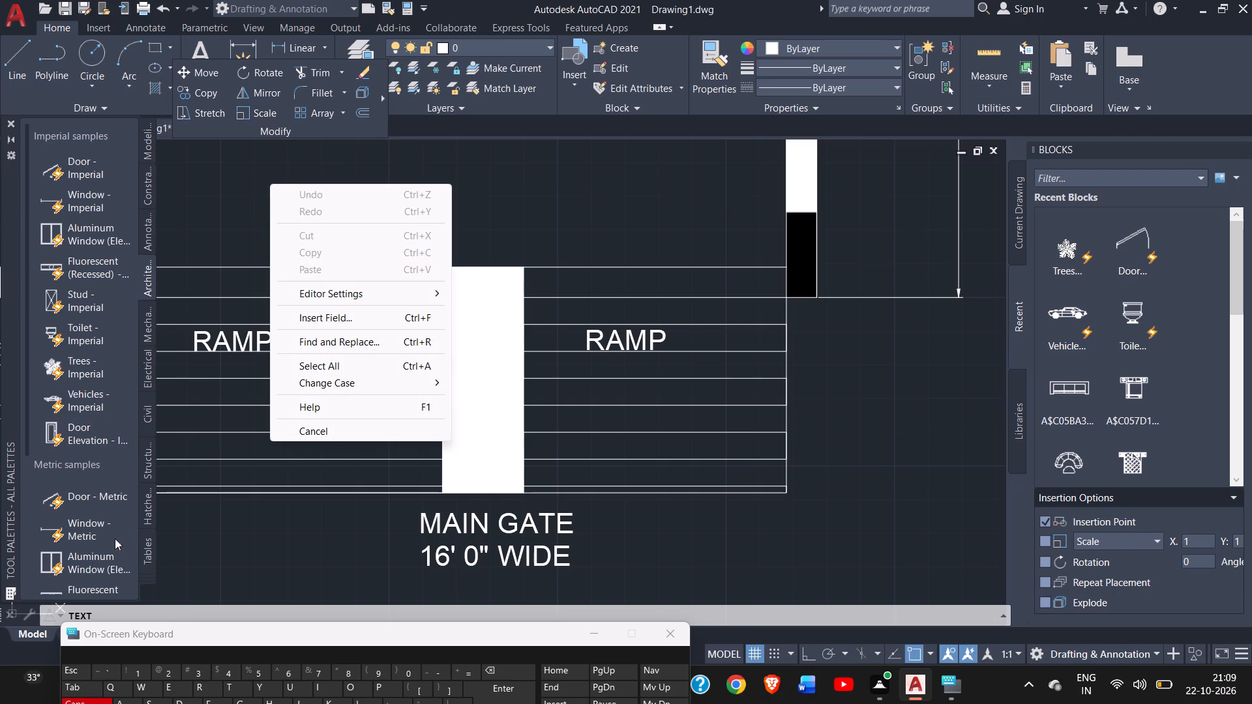
key("Escape")
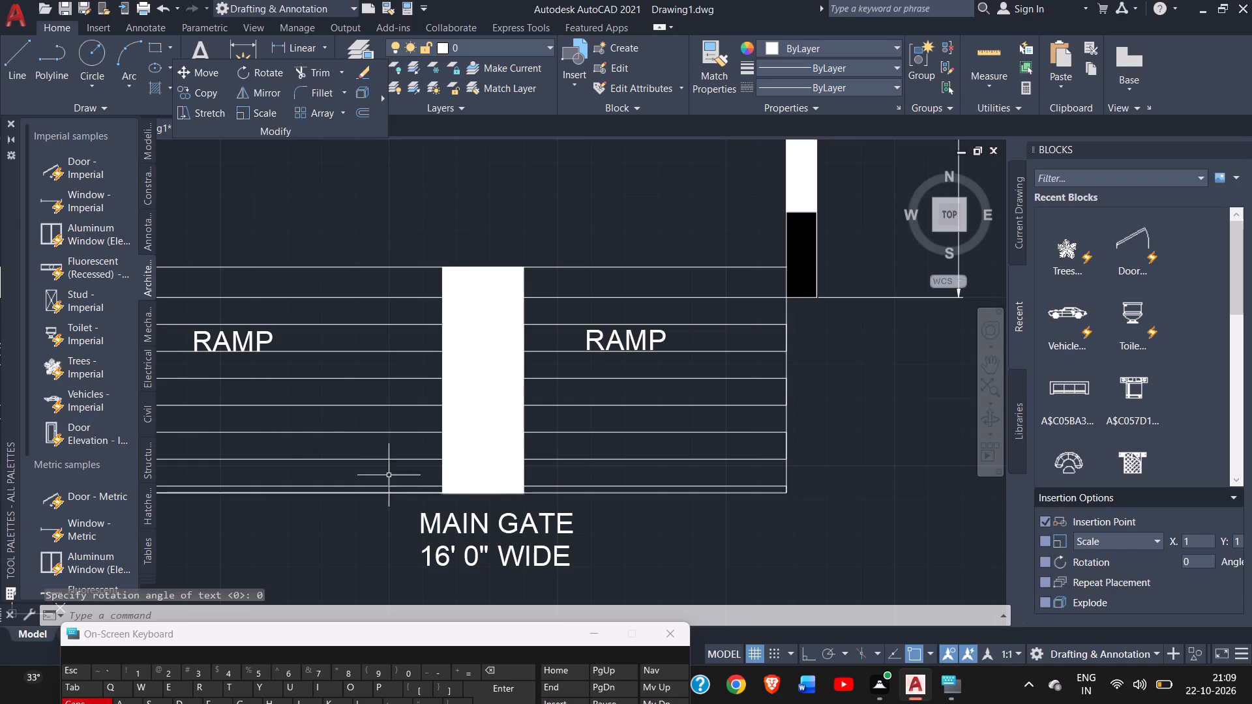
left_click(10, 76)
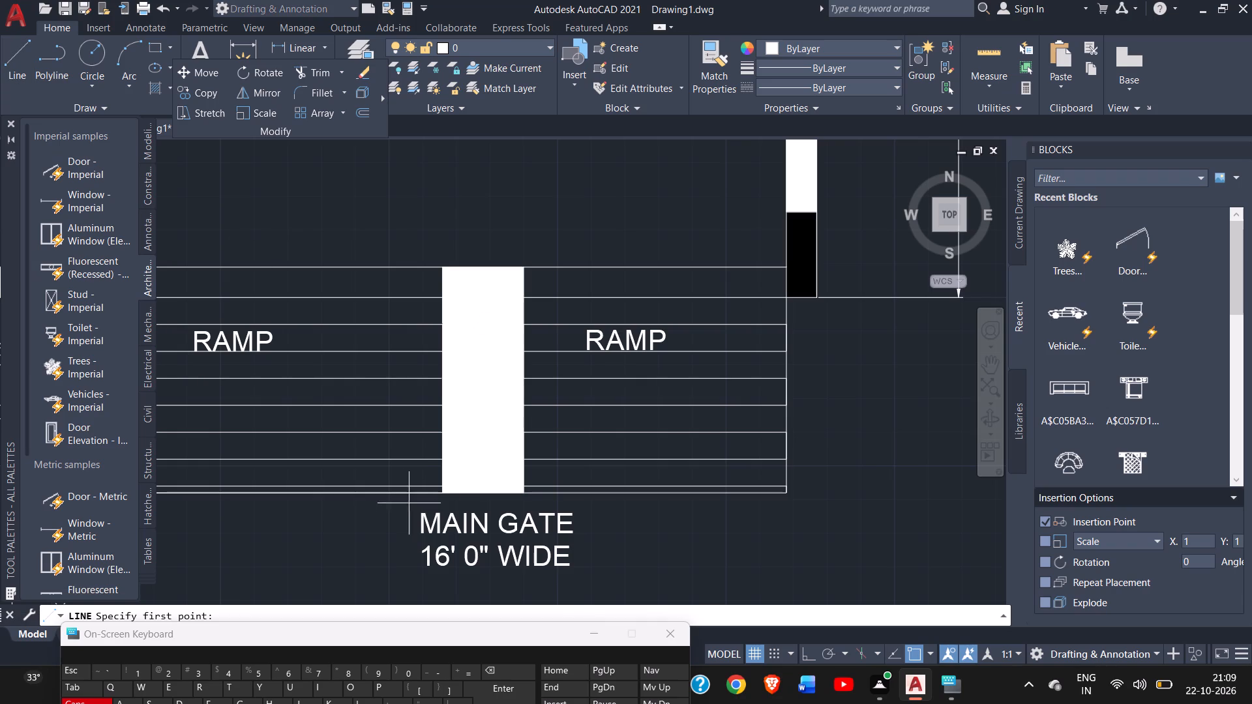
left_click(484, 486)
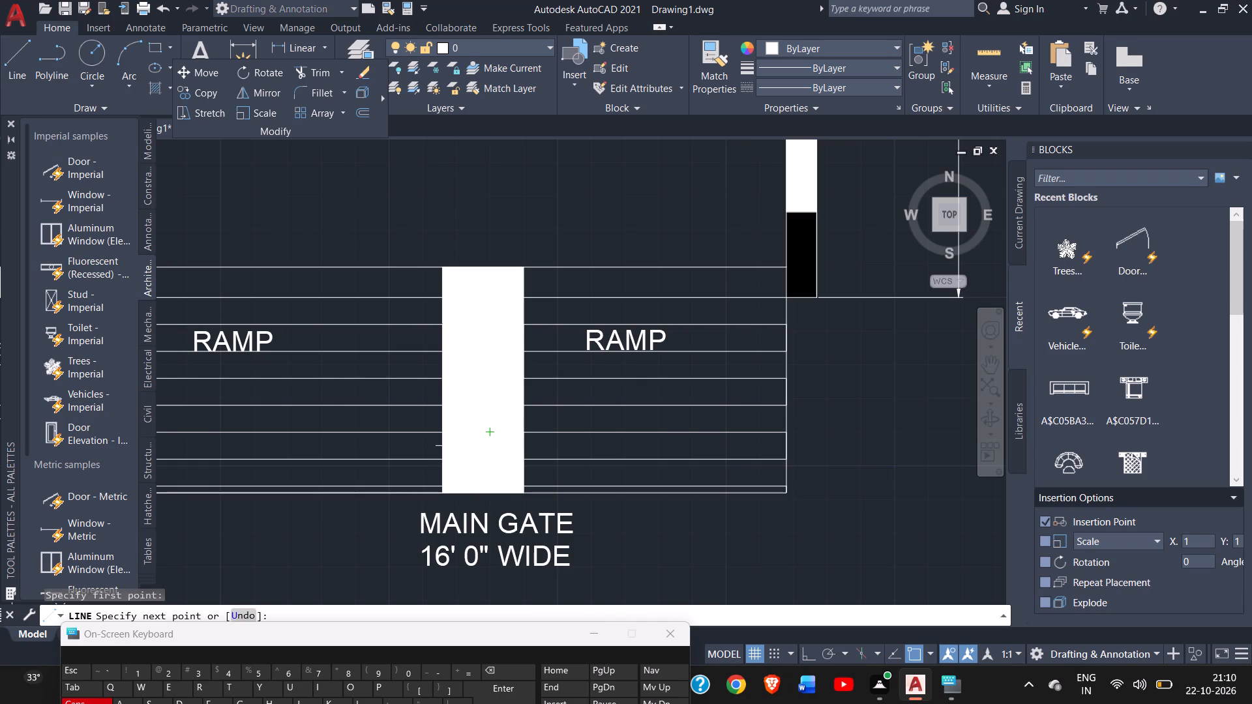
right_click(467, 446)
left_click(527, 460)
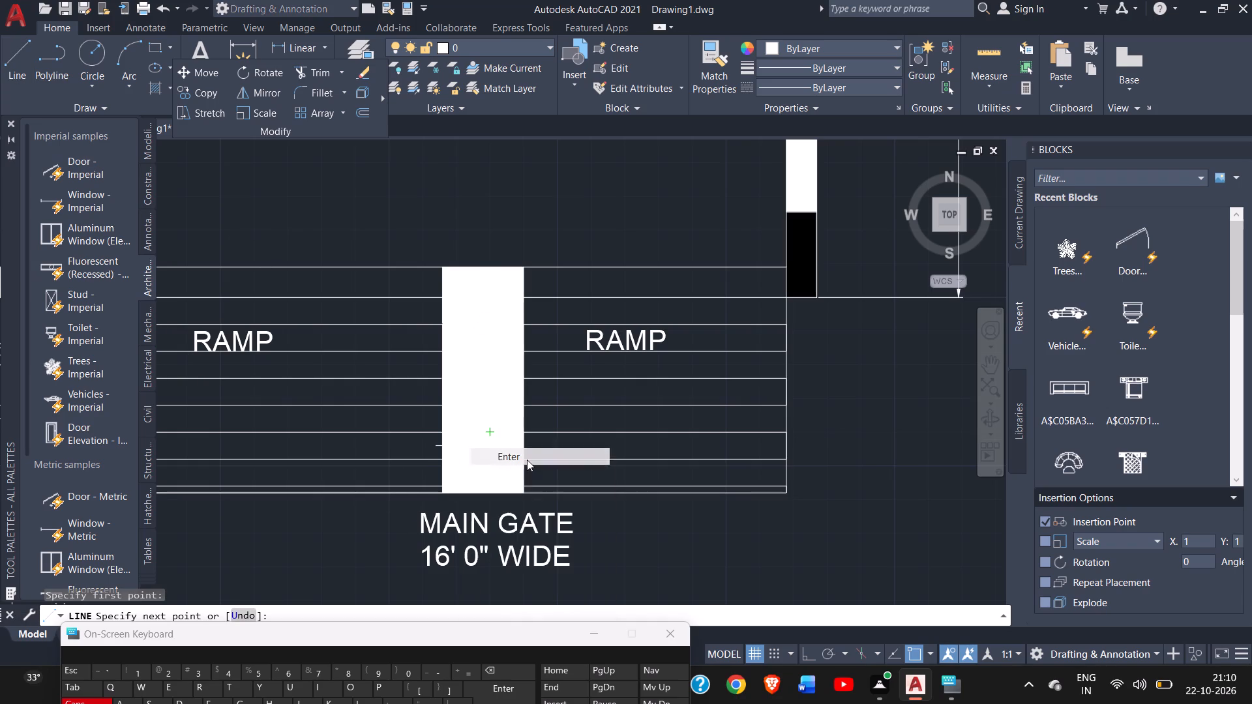
Insert the recently used Vehicles block in the empty space east of the floor plan.
scroll(527, 460, "down", 2, "ctrl")
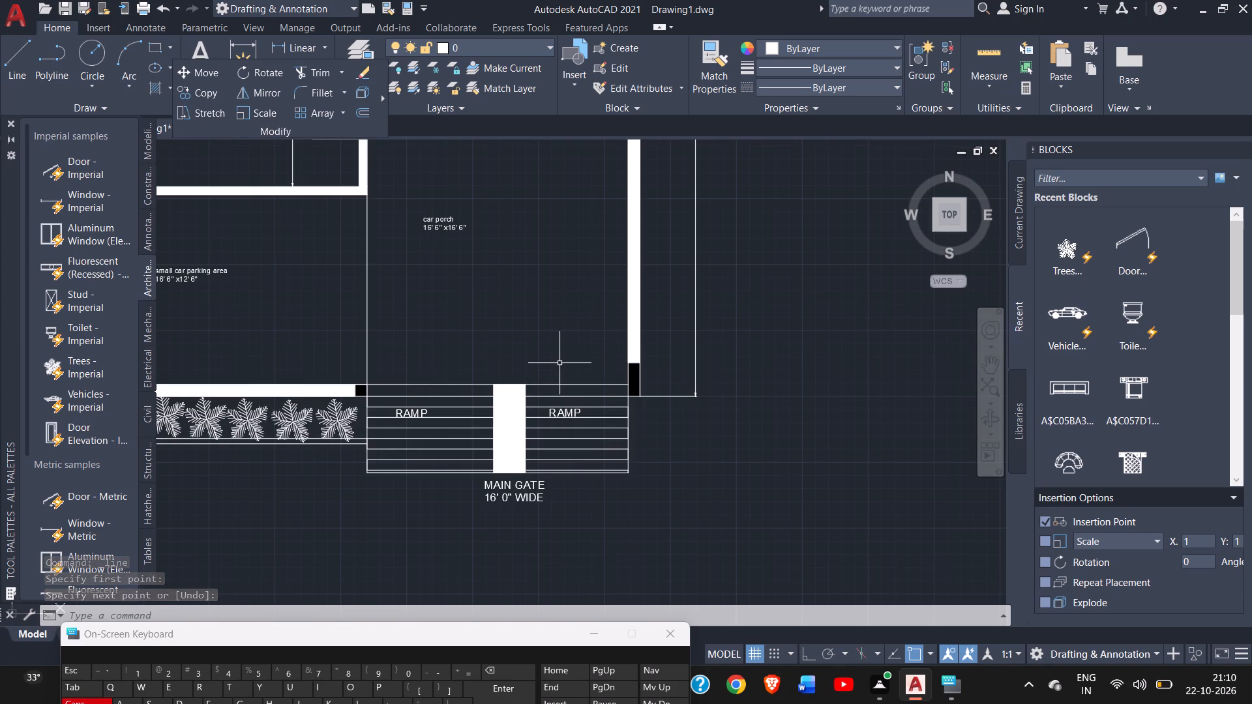
scroll(559, 363, "down", 3, "ctrl")
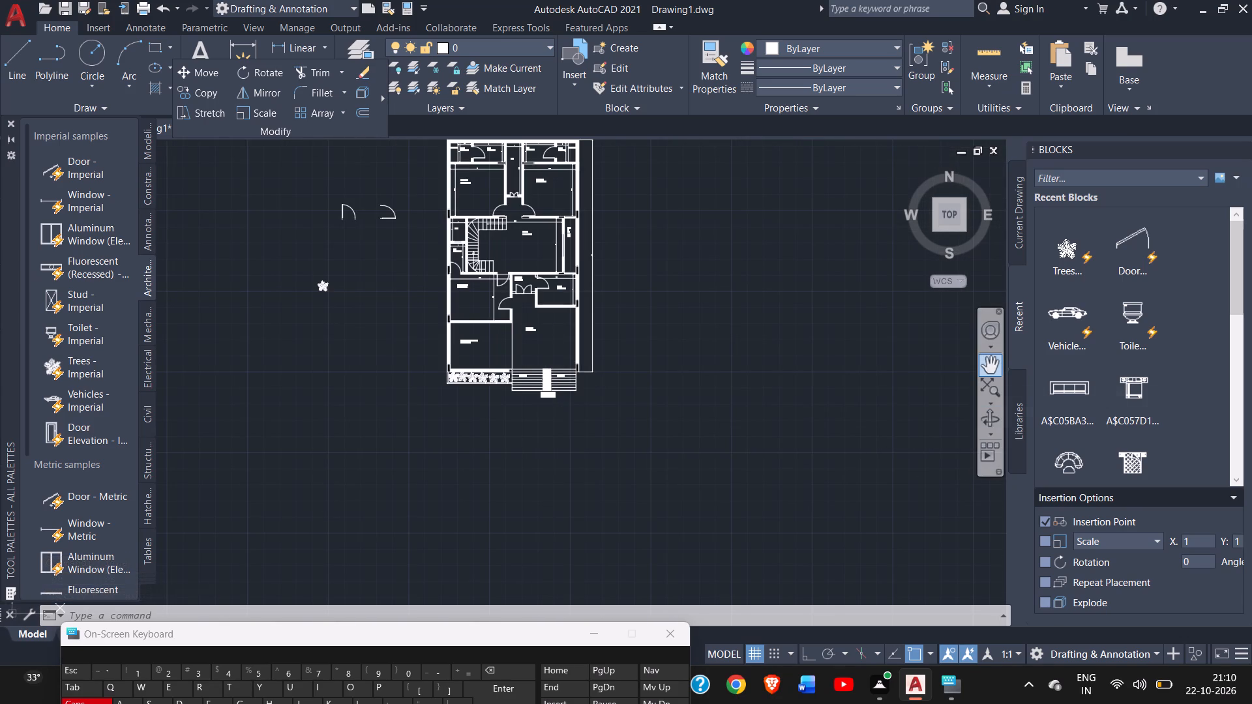
left_click(985, 370)
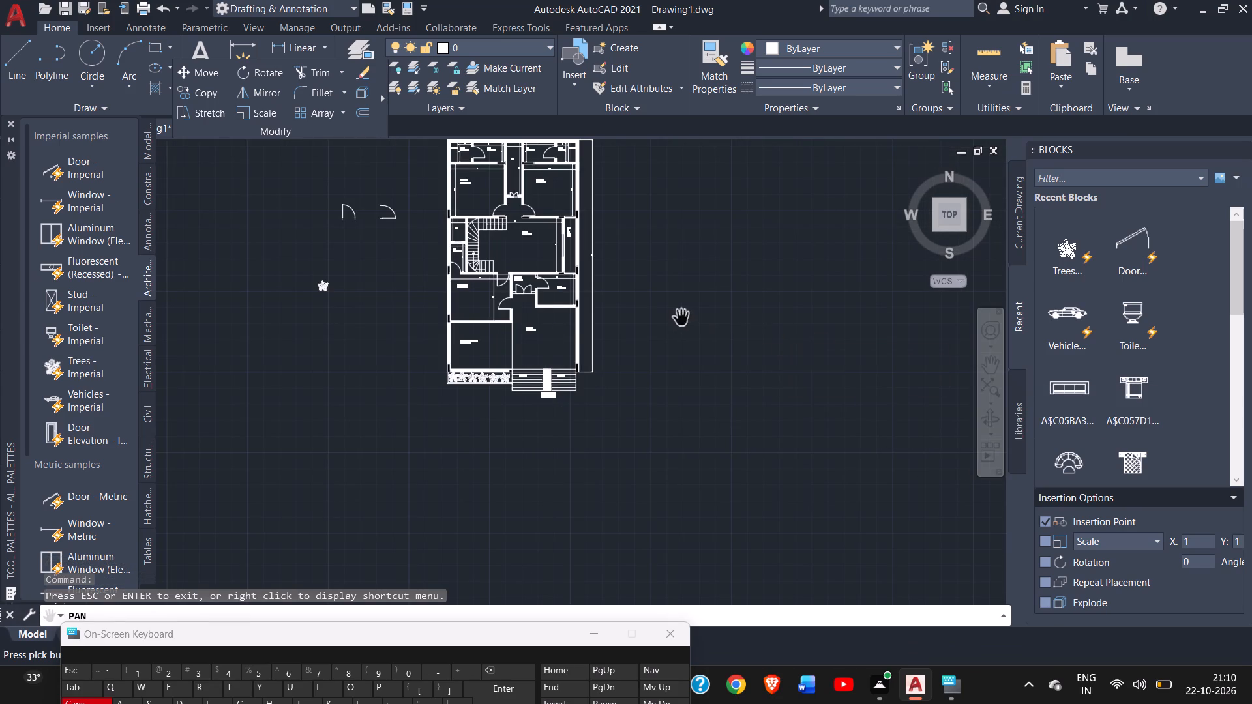
left_click_drag(681, 318, 751, 390)
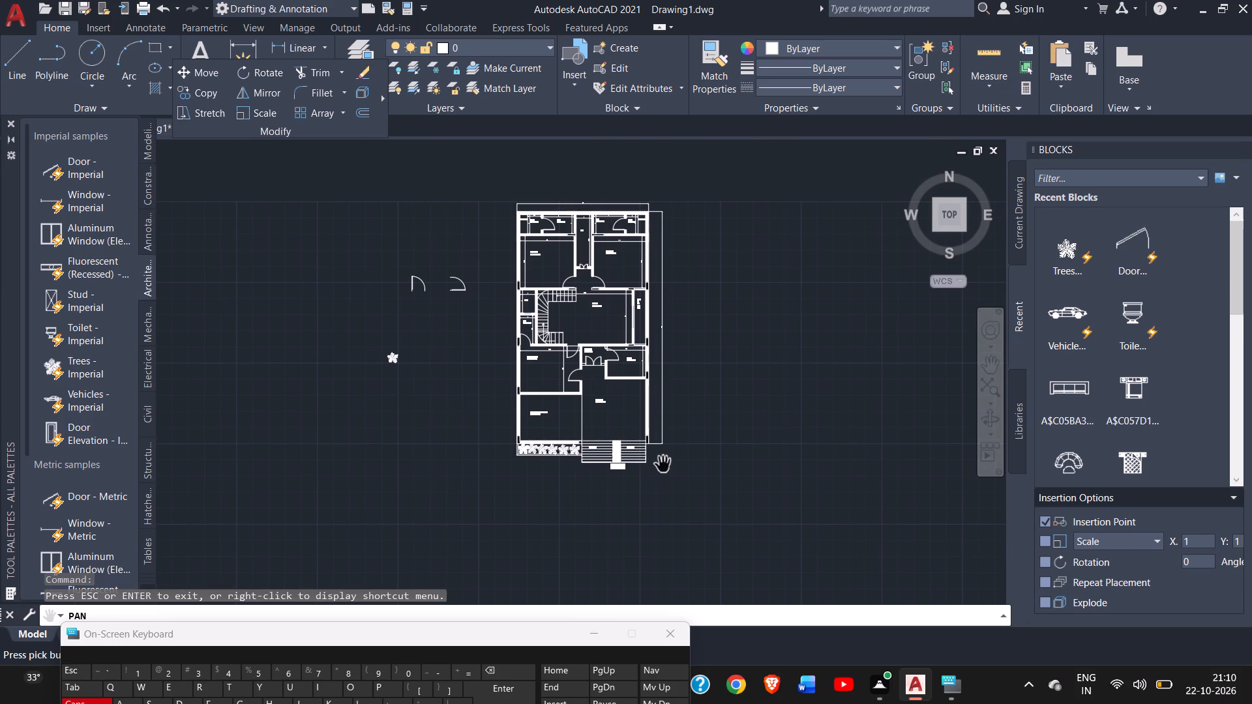
scroll(633, 467, "up", 4, "ctrl")
scroll(633, 467, "down", 2, "ctrl")
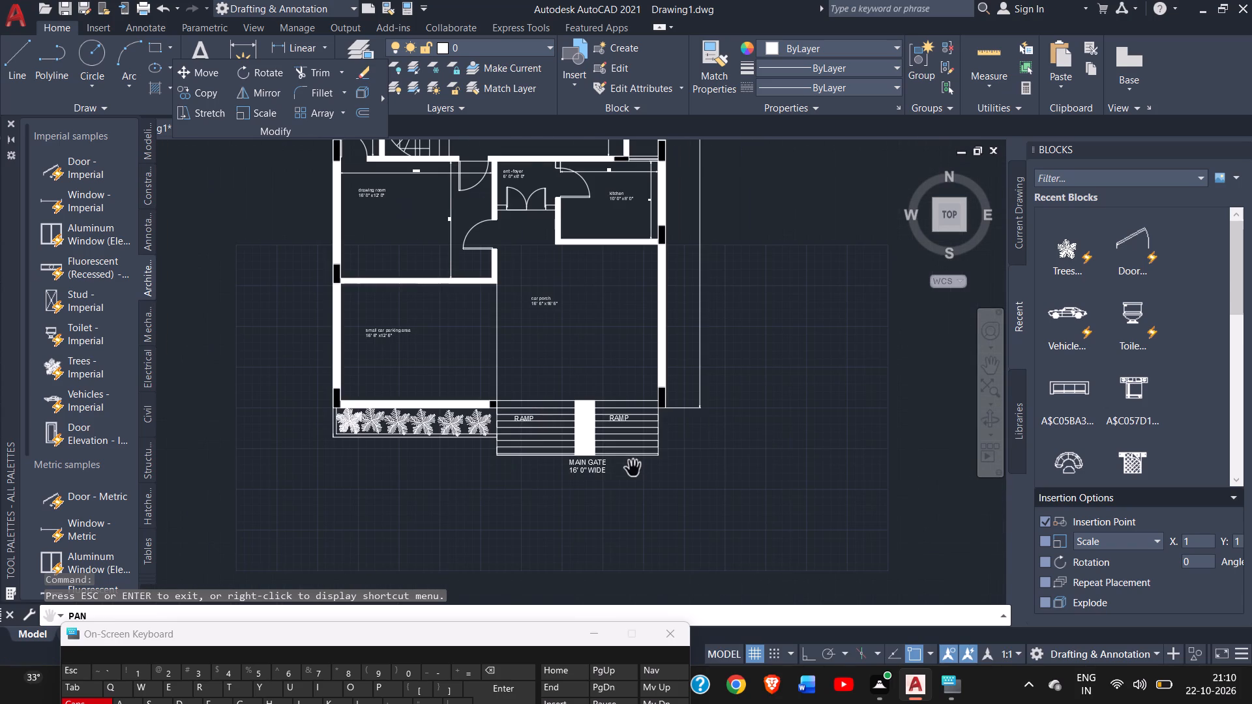
scroll(633, 467, "down", 1, "ctrl")
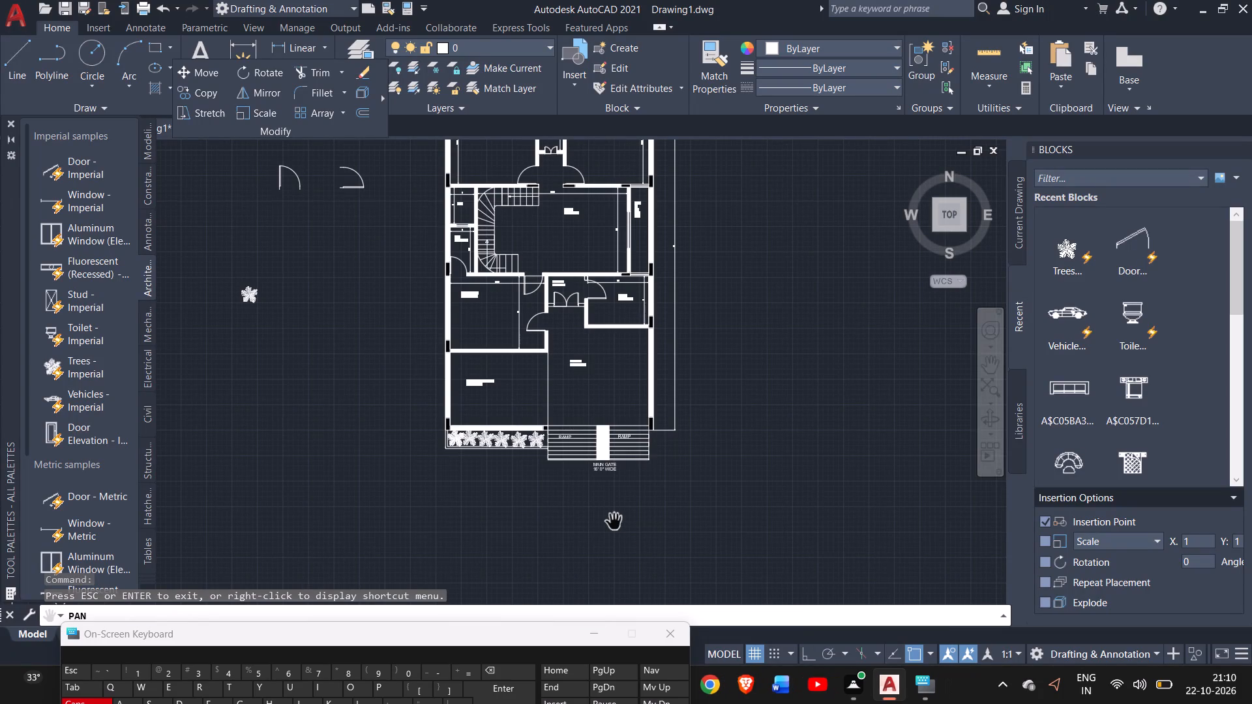
left_click(1064, 308)
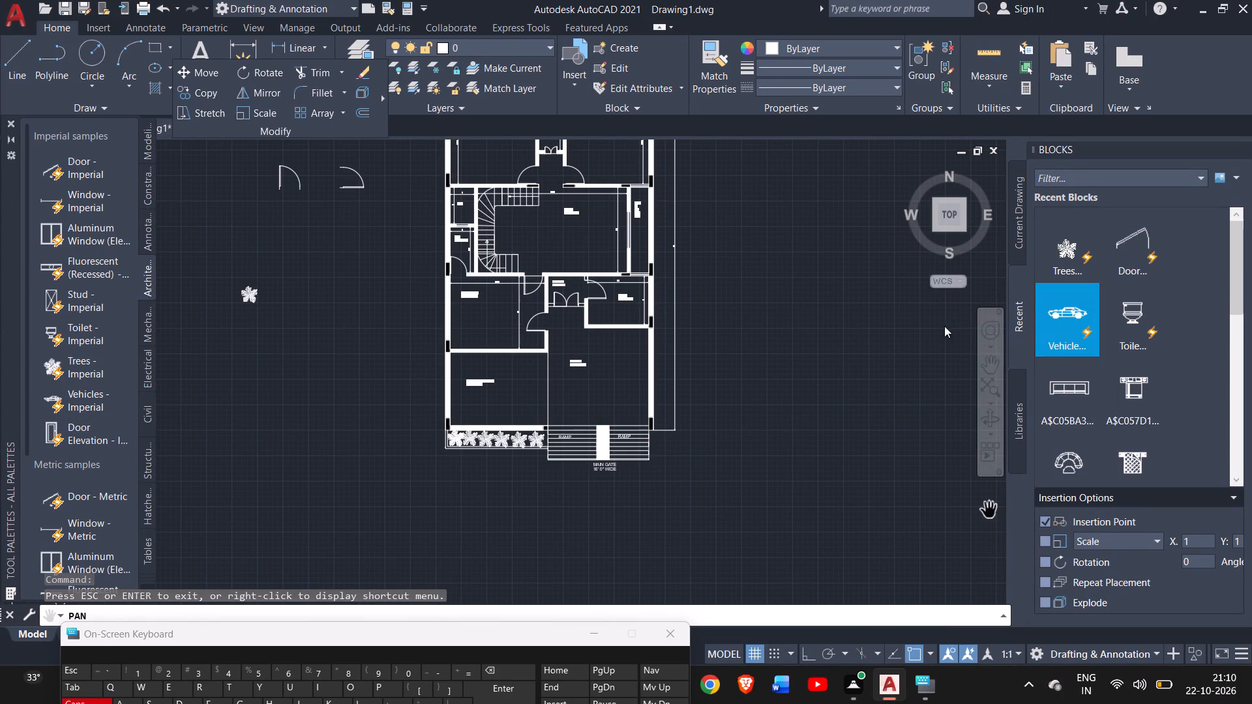
left_click(817, 341)
Switch the inserted vehicle block to the Sedan (Top) view.
right_click(826, 335)
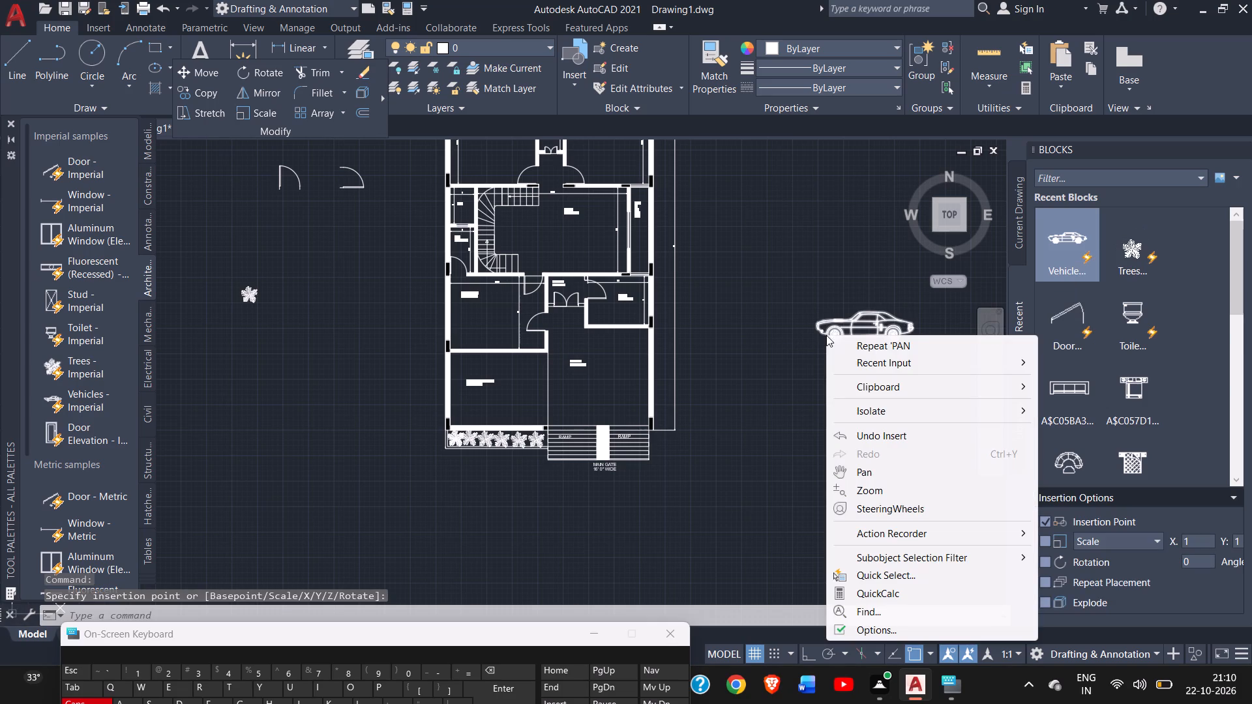
left_click(809, 328)
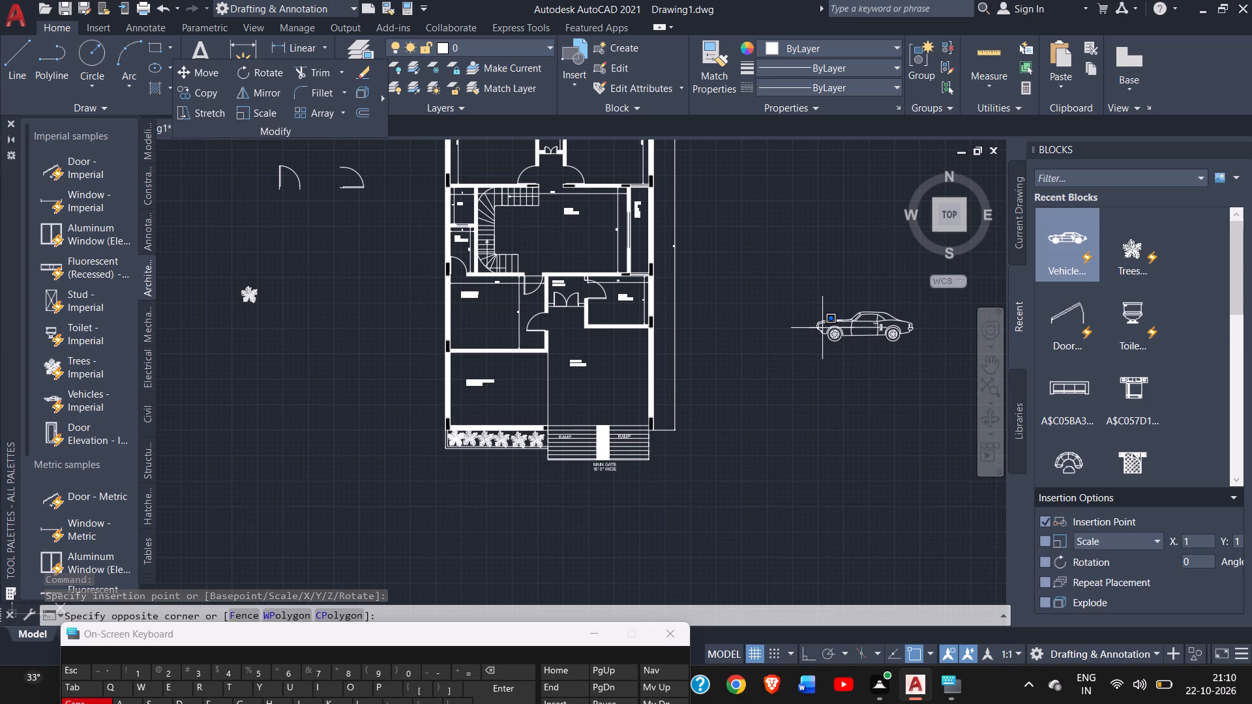
left_click(846, 320)
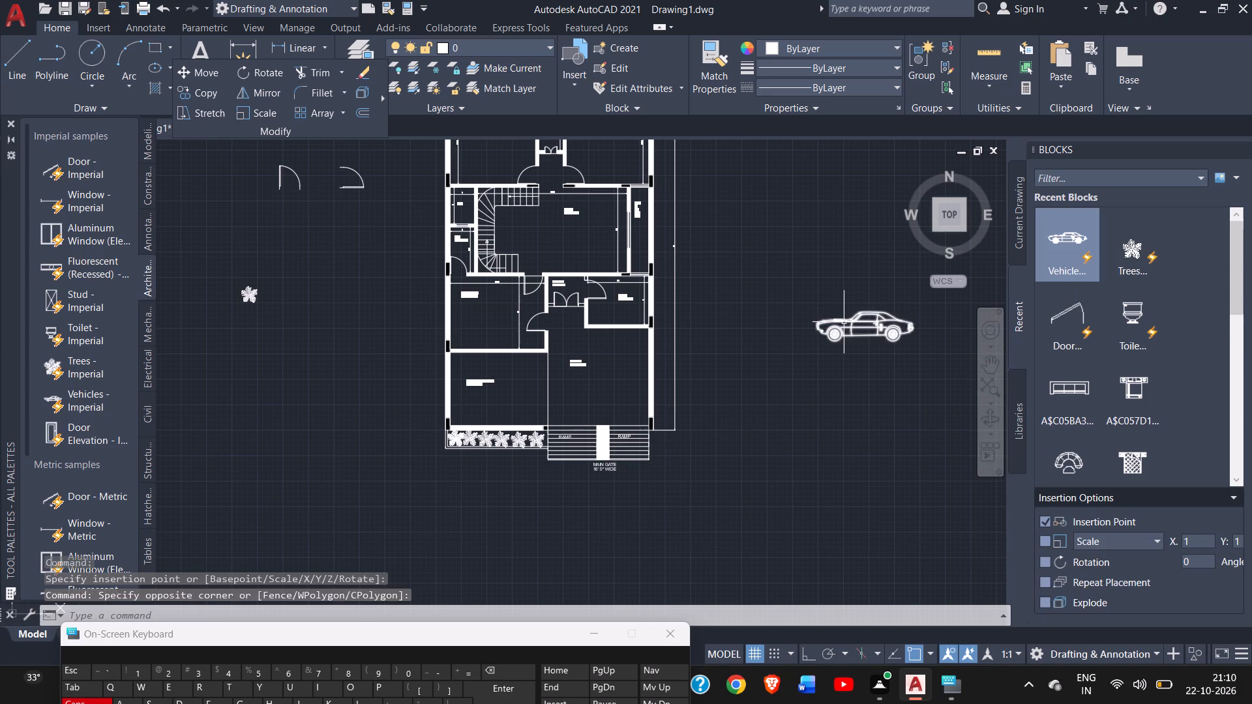
left_click(844, 322)
left_click(809, 343)
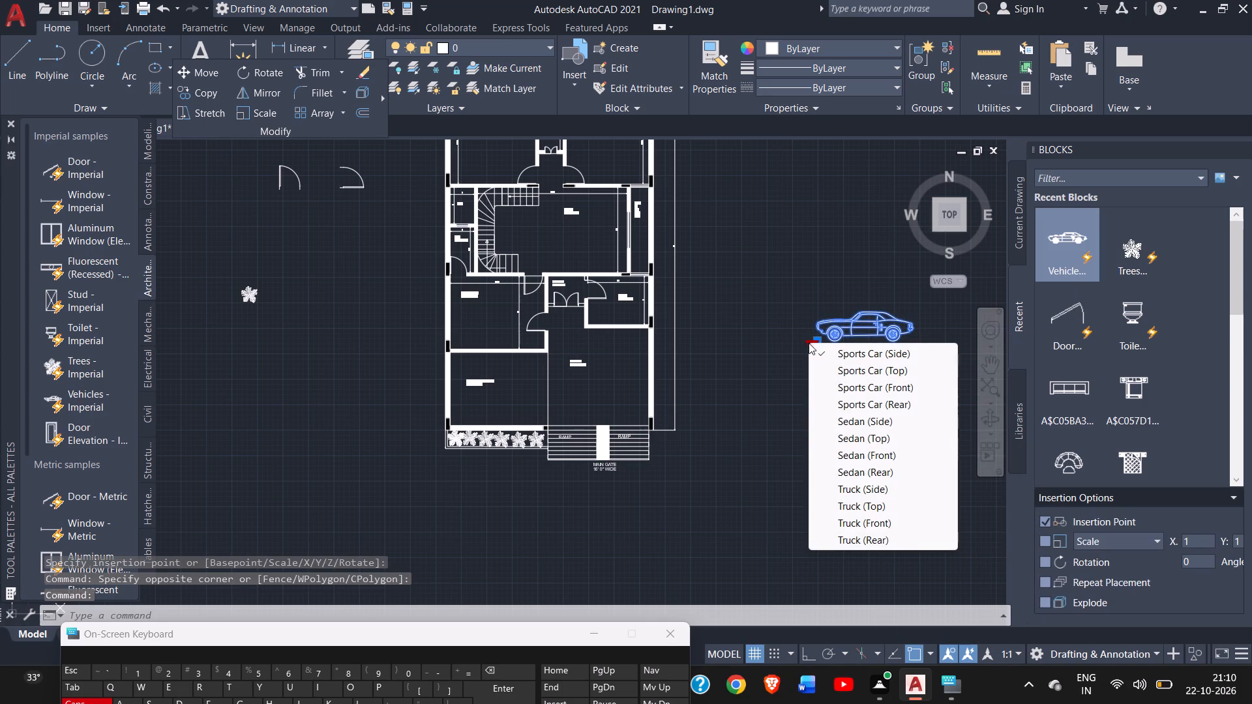
left_click(844, 440)
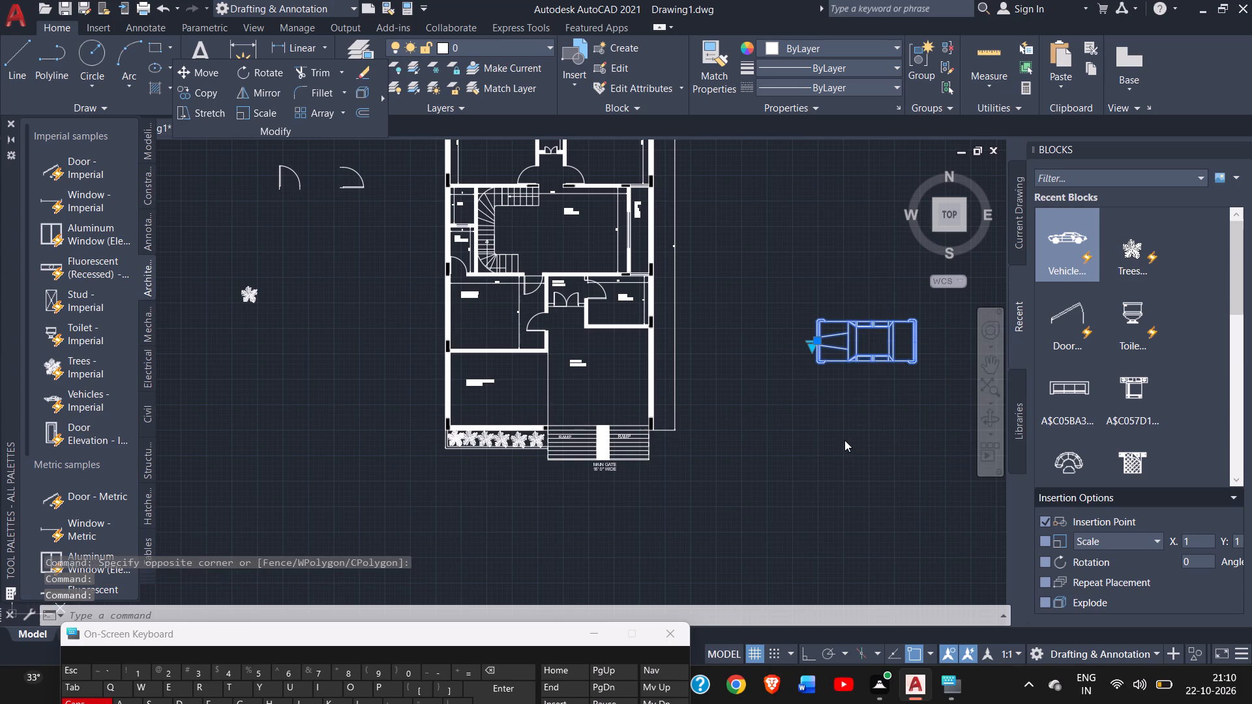
Rotate the sedan block a quarter turn about its southeast corner so its hood points south.
left_click(245, 78)
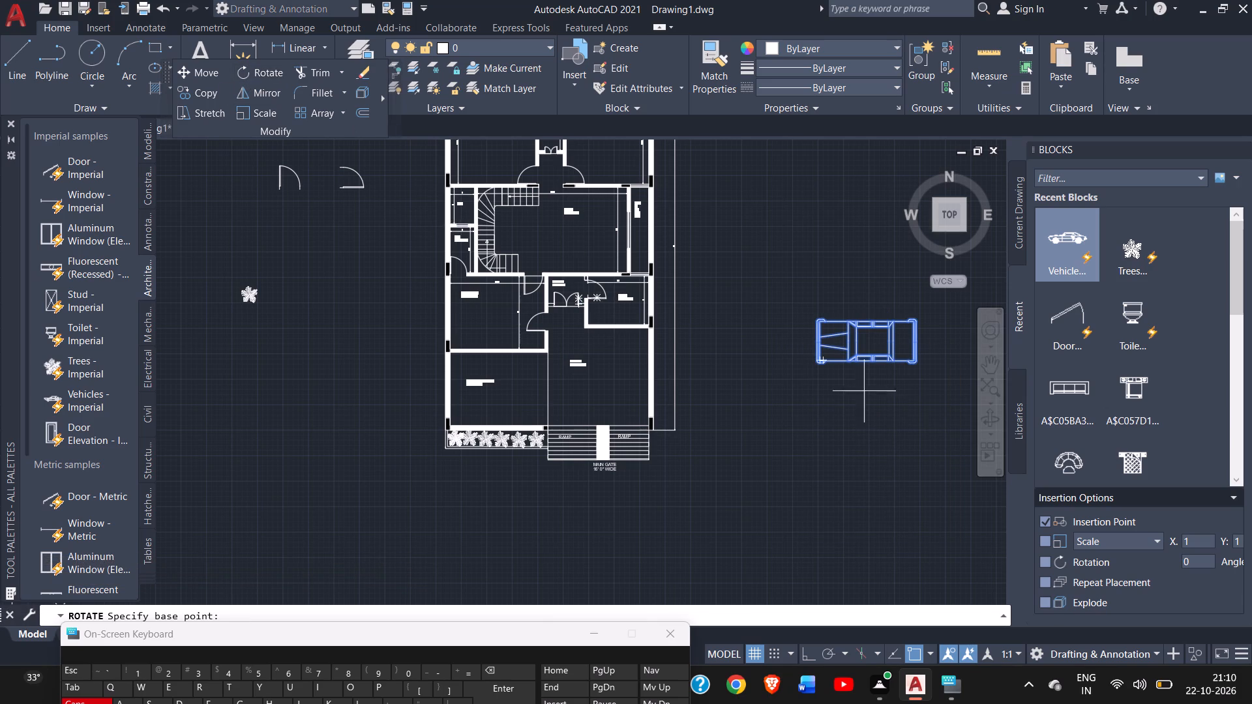
left_click_drag(916, 366, 888, 352)
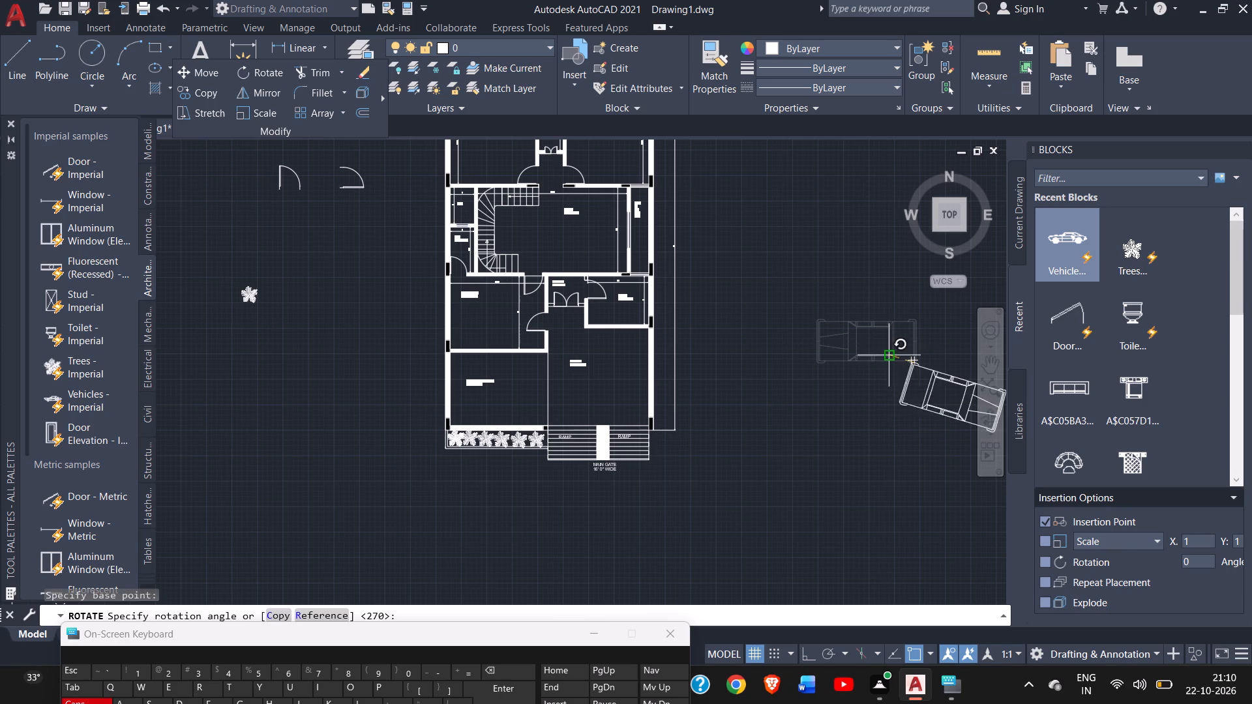
left_click_drag(888, 352, 898, 358)
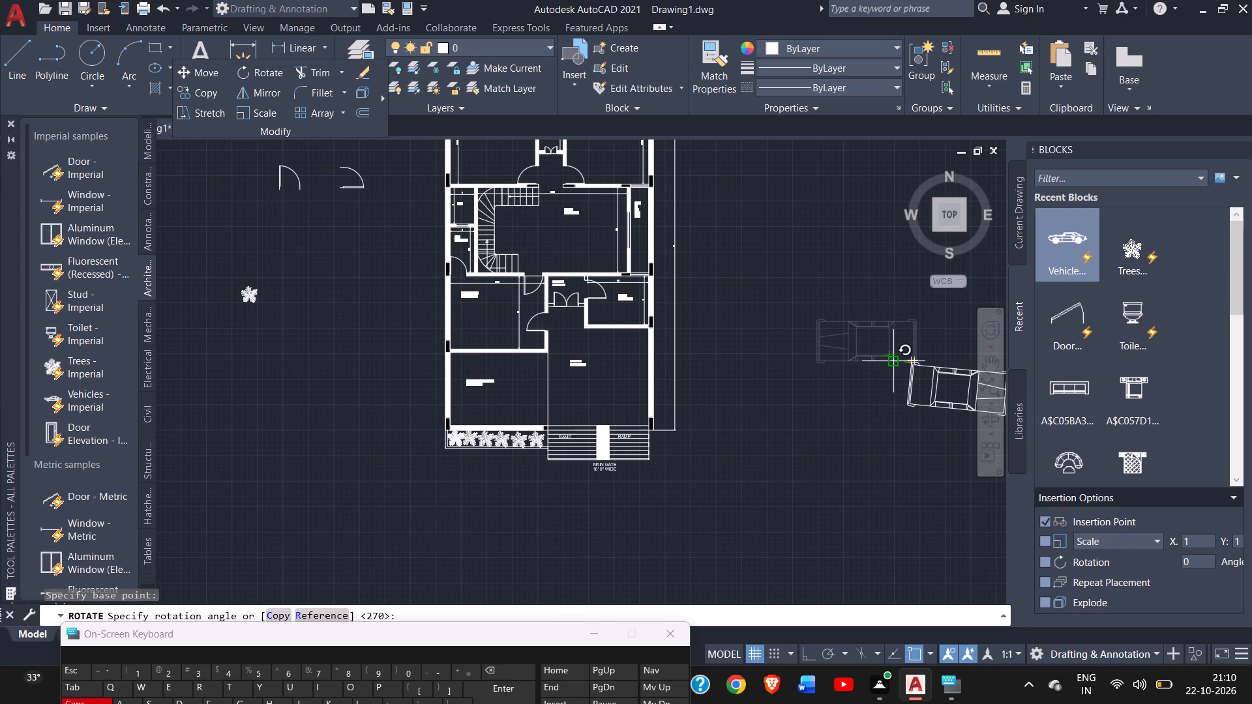
left_click_drag(898, 358, 908, 338)
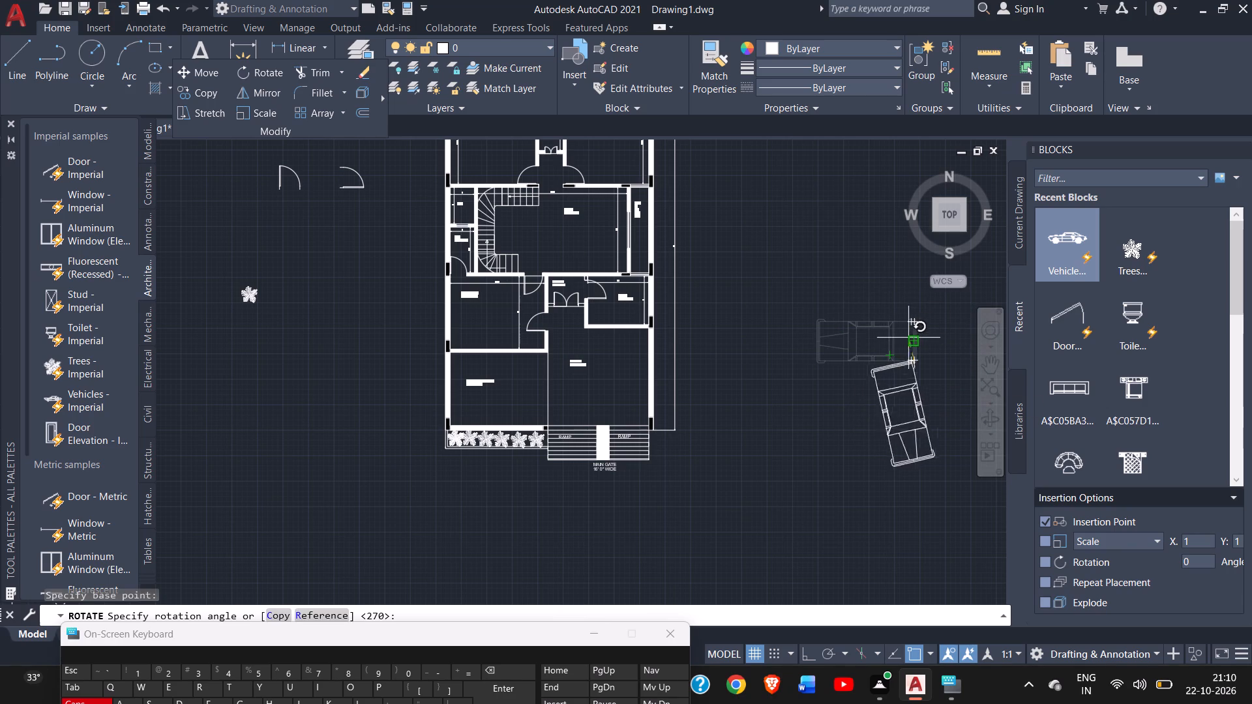
left_click_drag(908, 338, 913, 334)
left_click(913, 334)
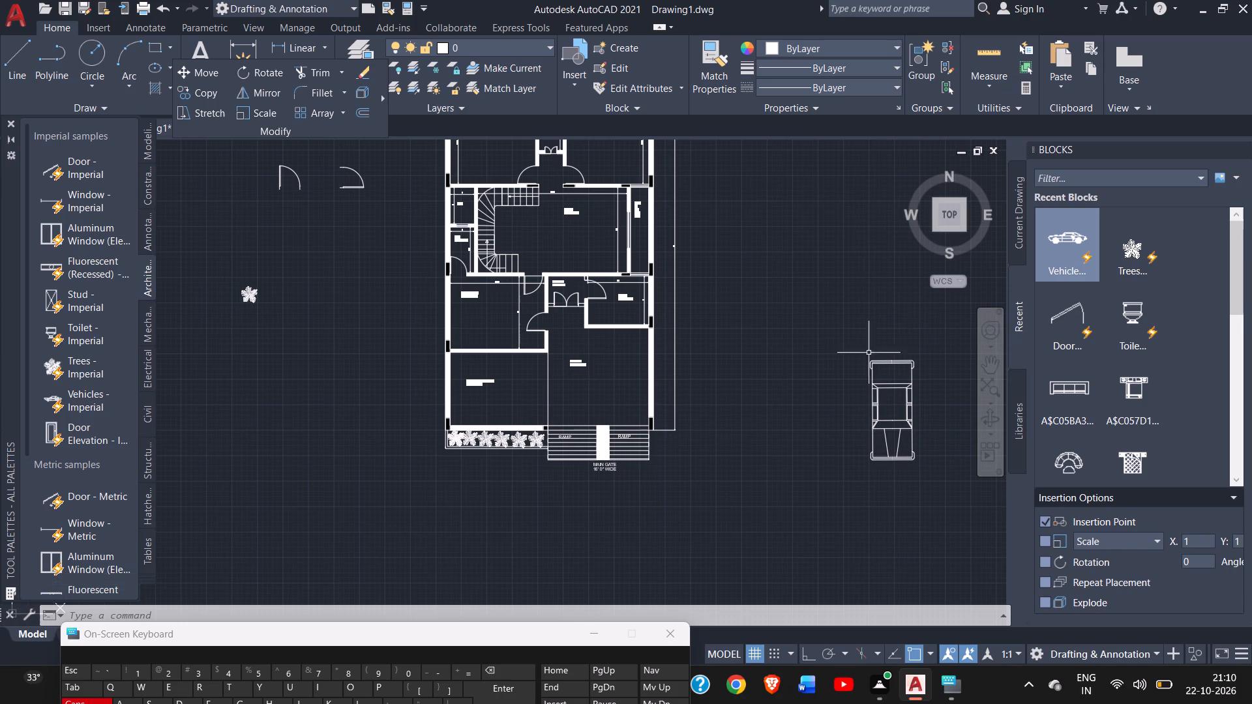
Copy the rotated sedan from beside the plan into the car porch, just above the filled ramp strip.
left_click(195, 93)
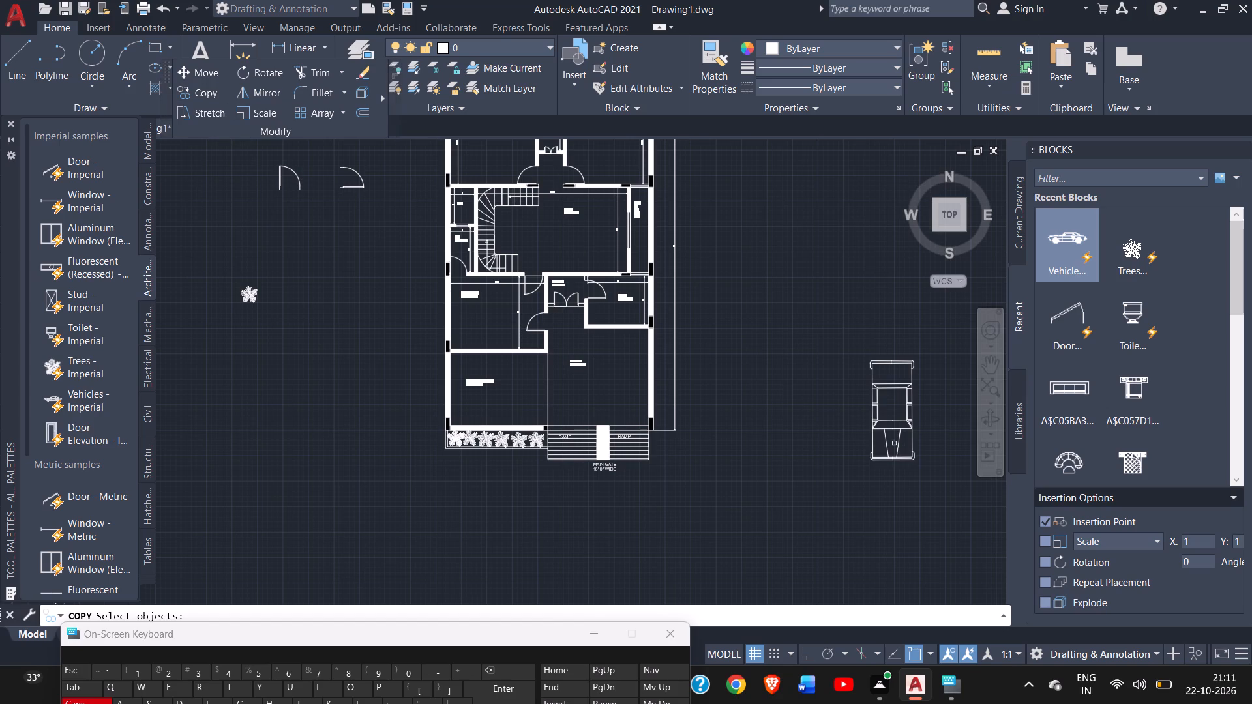
left_click(880, 428)
right_click(880, 428)
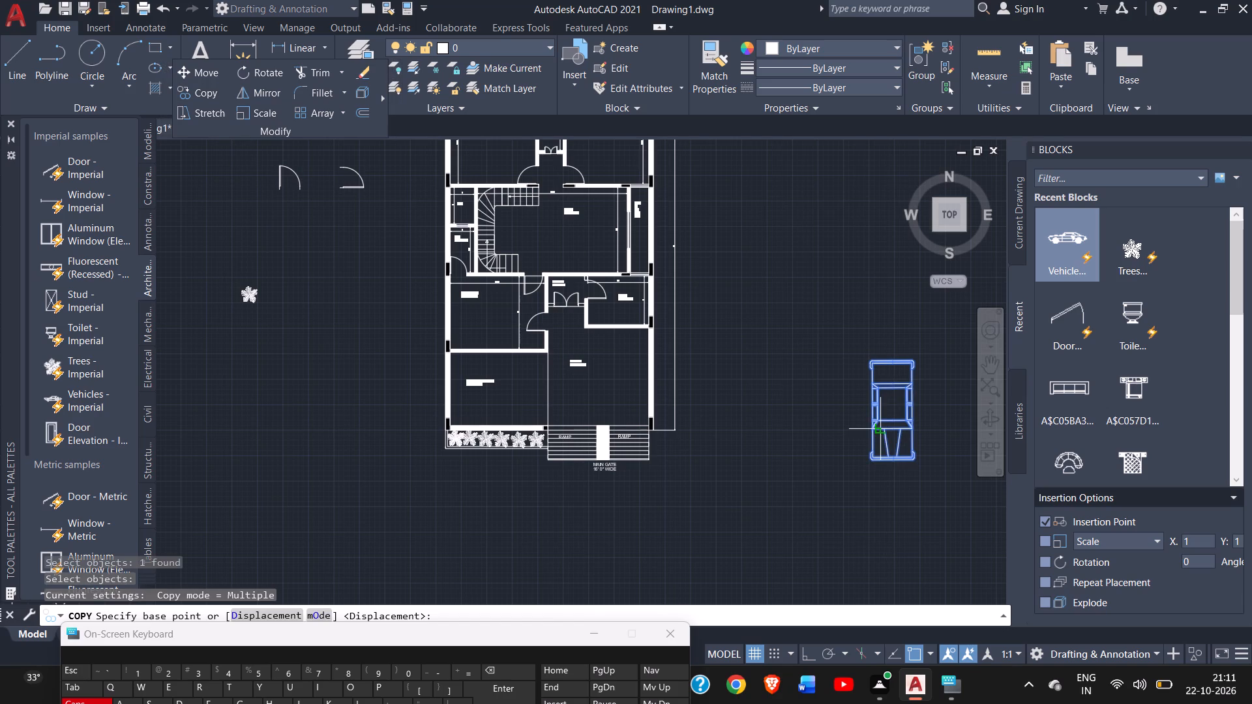
left_click(894, 409)
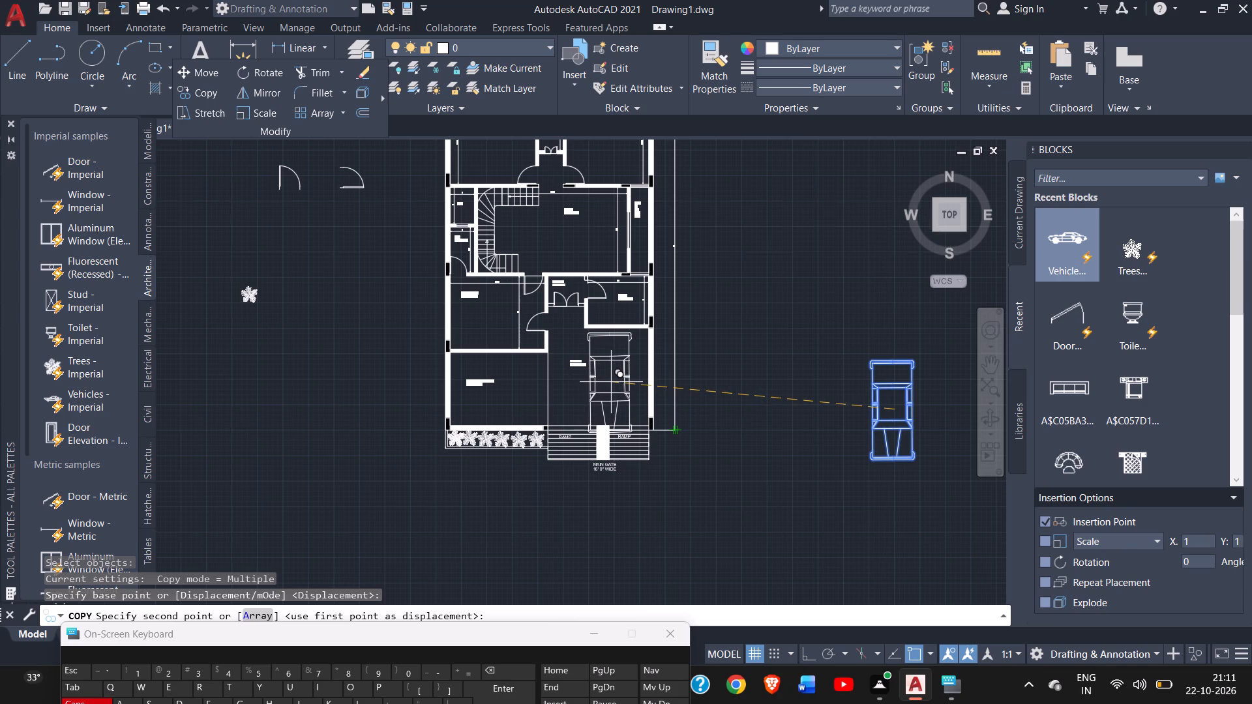
left_click(611, 382)
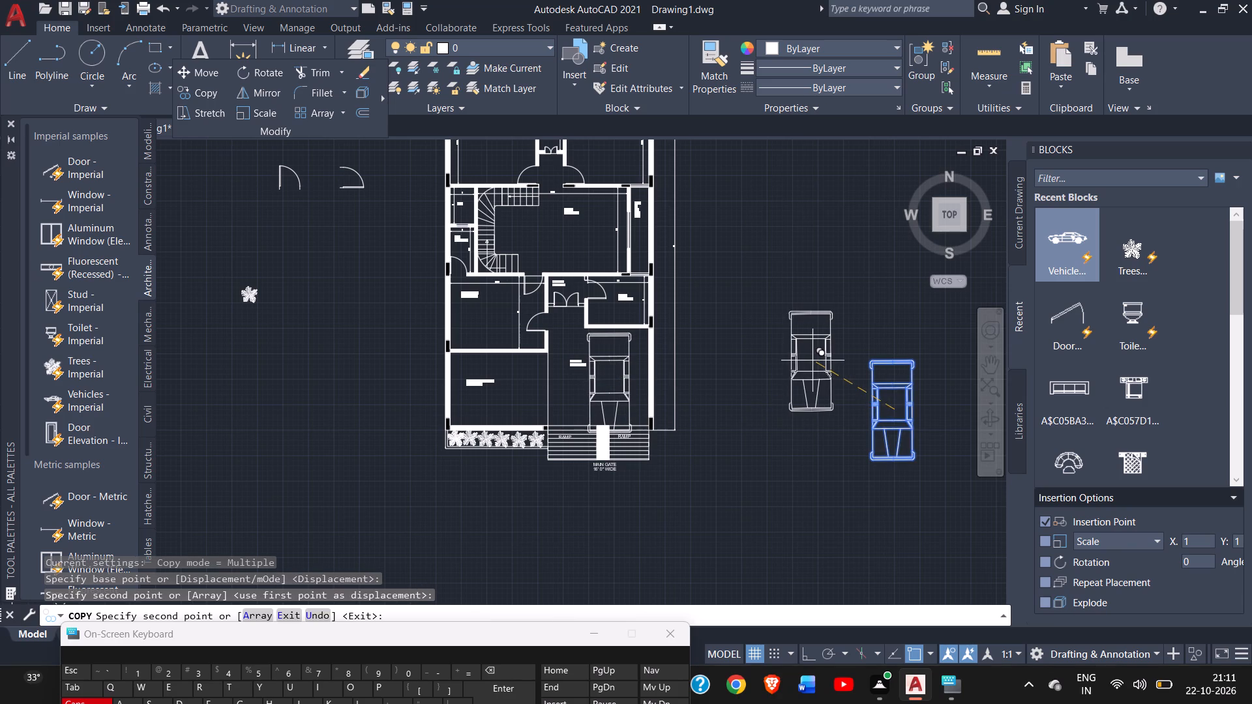
right_click(812, 360)
left_click(830, 370)
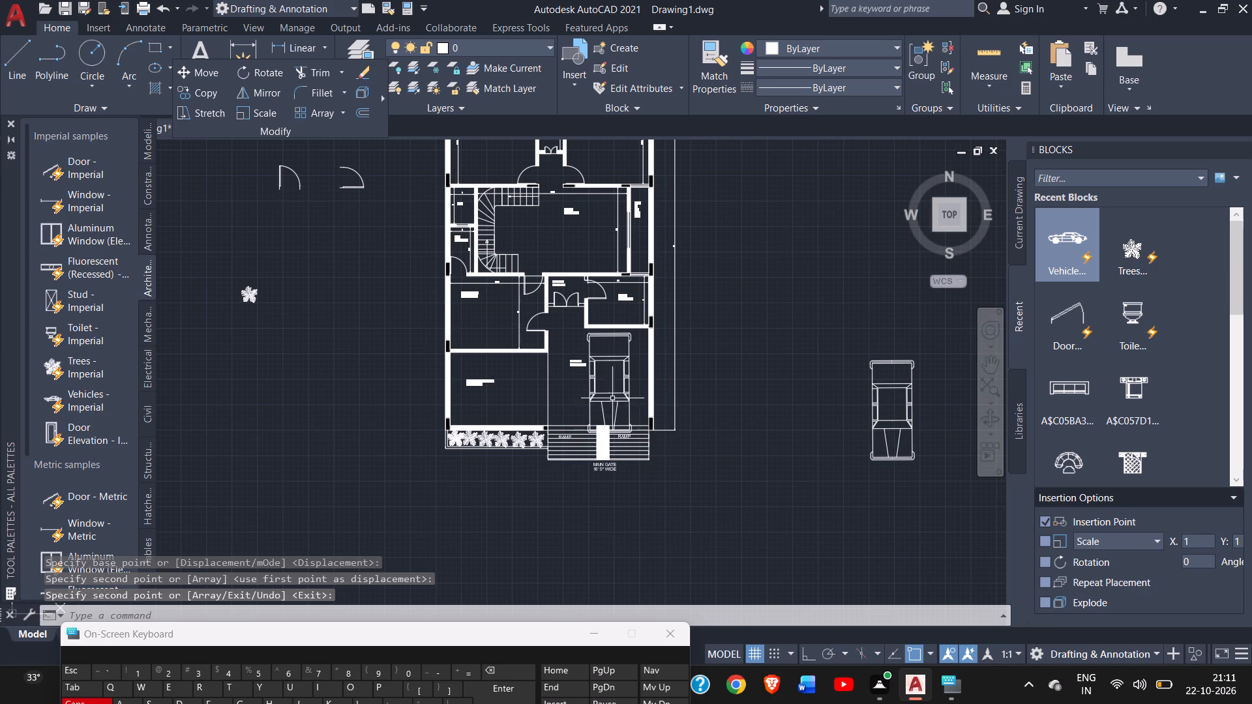
Scale the car porch sedan down from its northeast corner so it fits inside the porch, clear of the ramp.
scroll(608, 394, "up", 2, "ctrl")
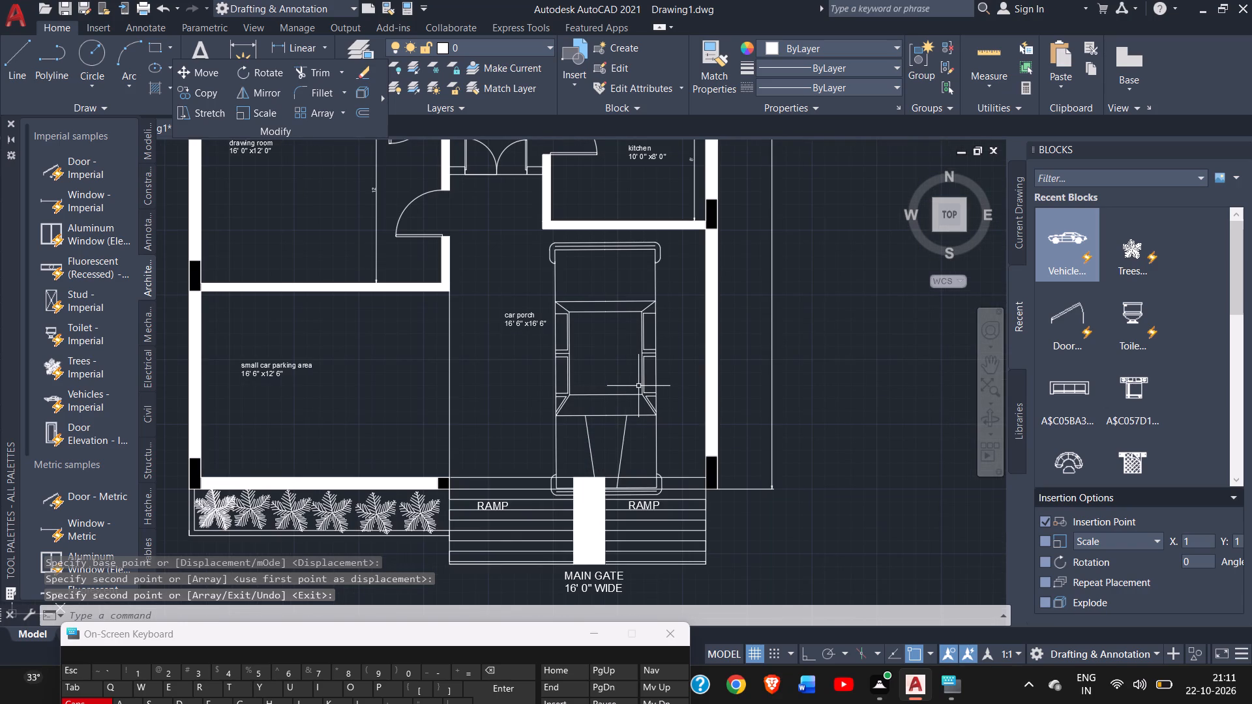
left_click(647, 385)
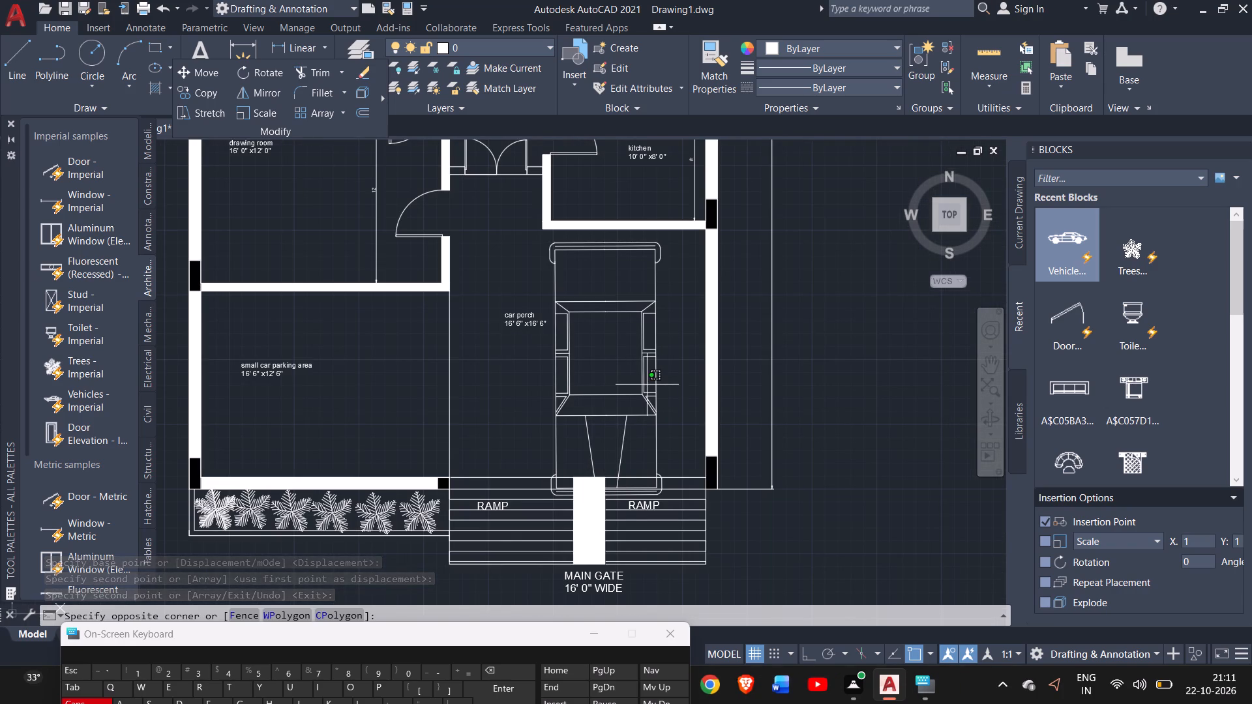
left_click(641, 347)
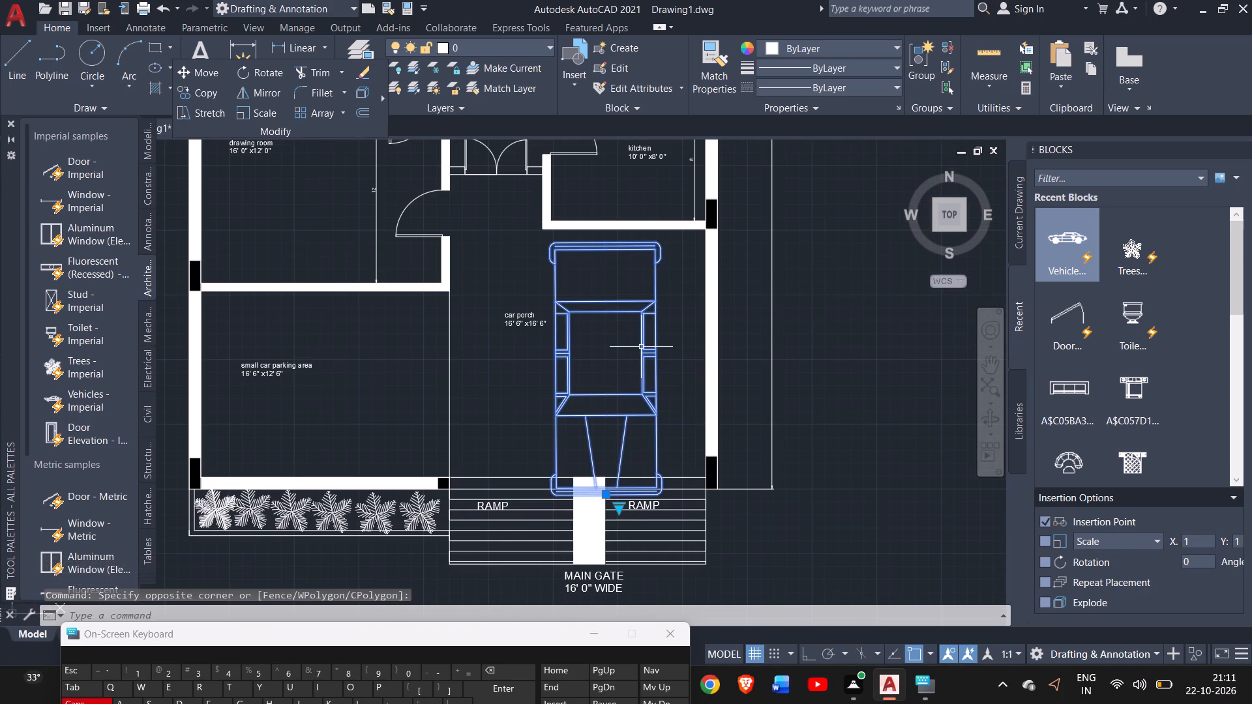
left_click(243, 116)
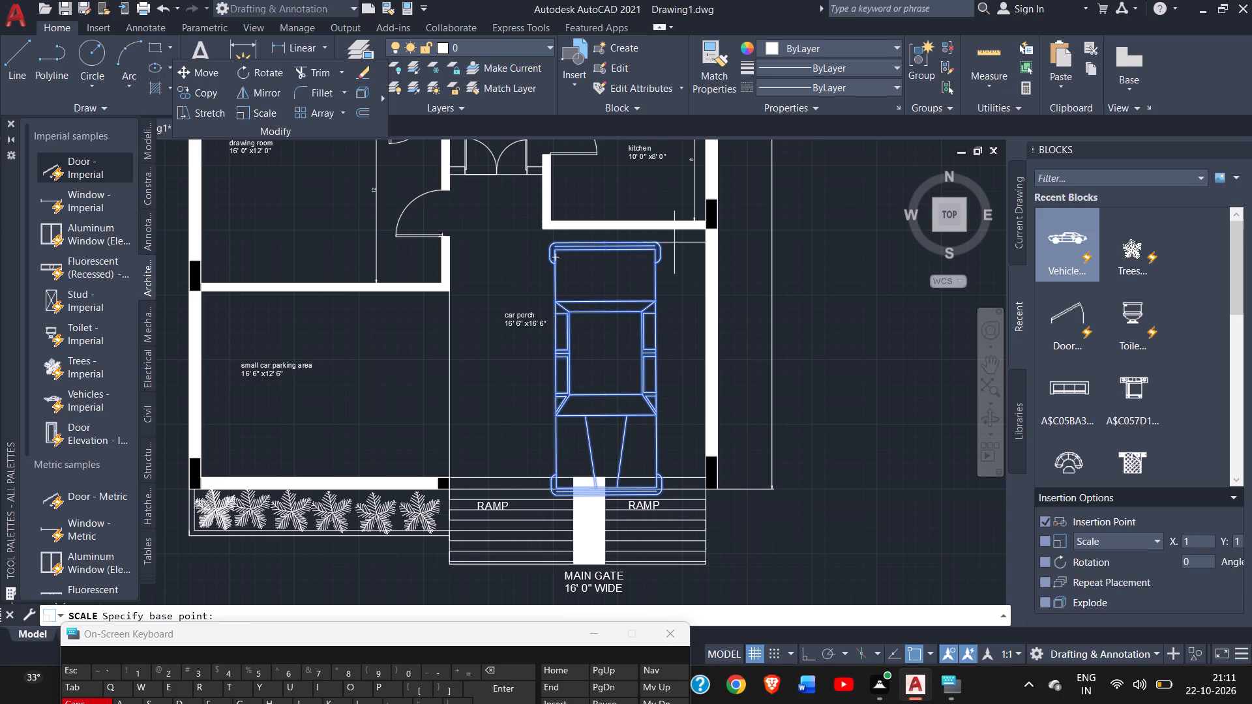
left_click_drag(657, 250, 626, 304)
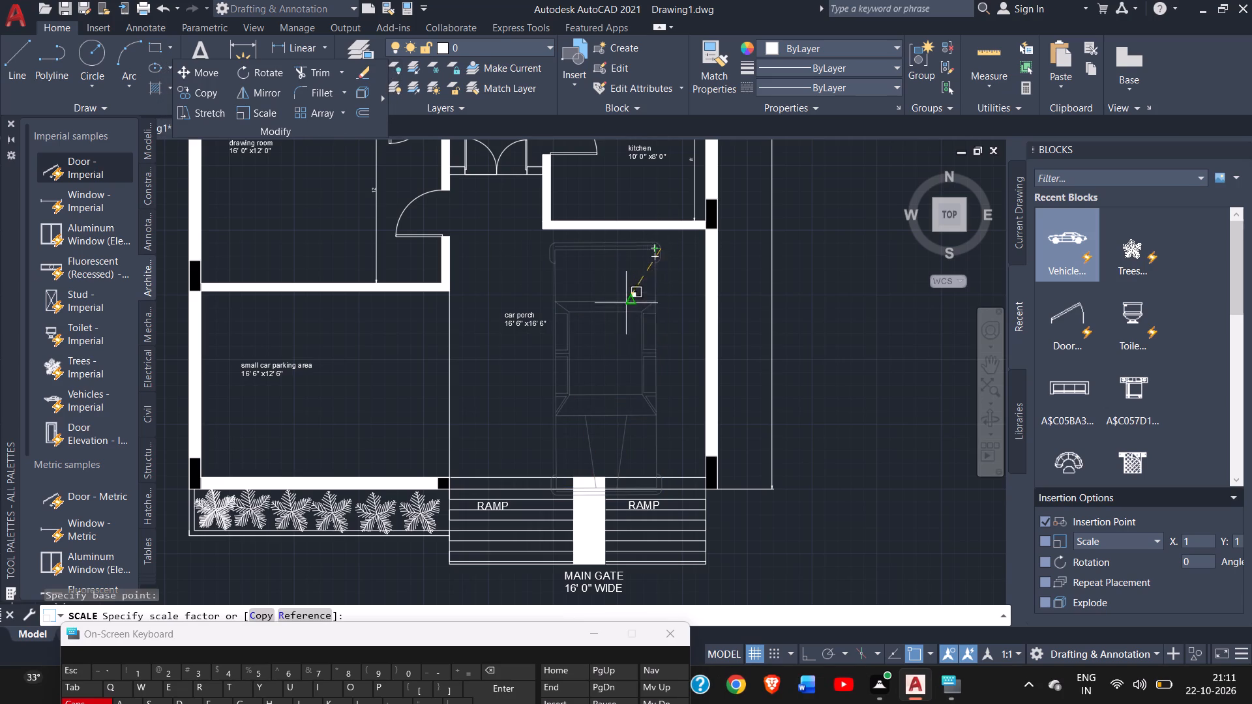
left_click_drag(626, 304, 596, 341)
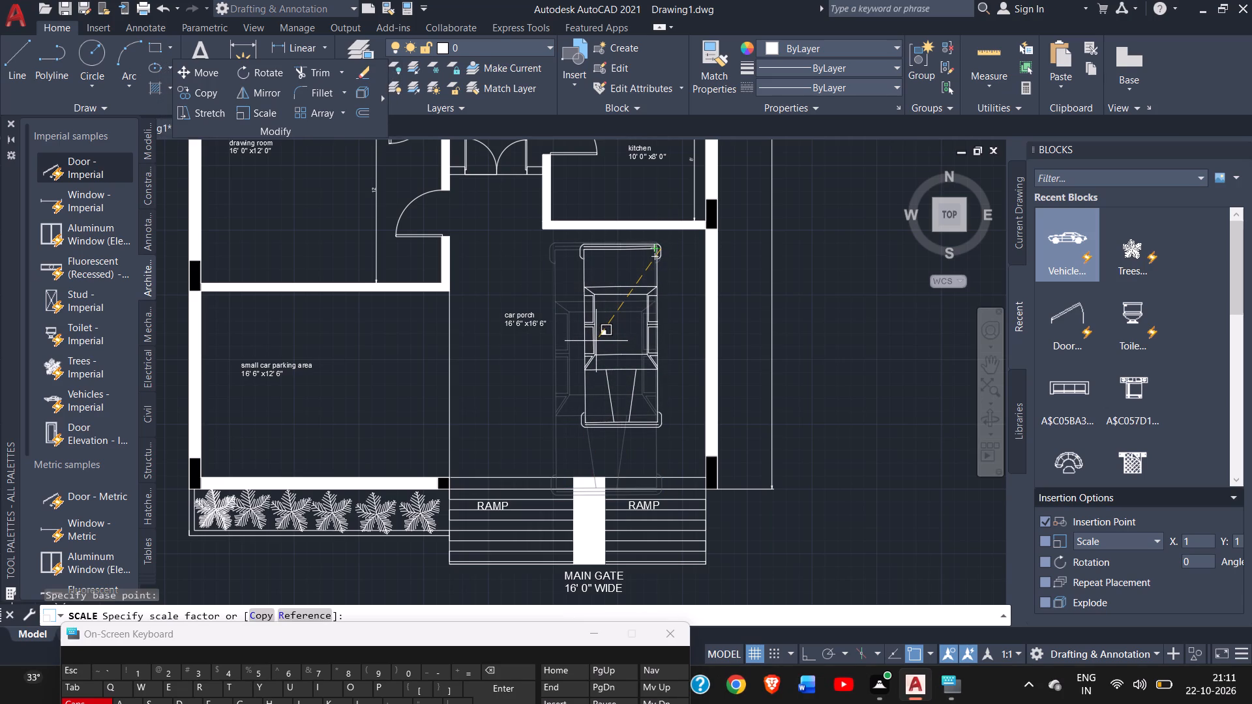
left_click_drag(596, 341, 597, 347)
left_click(597, 347)
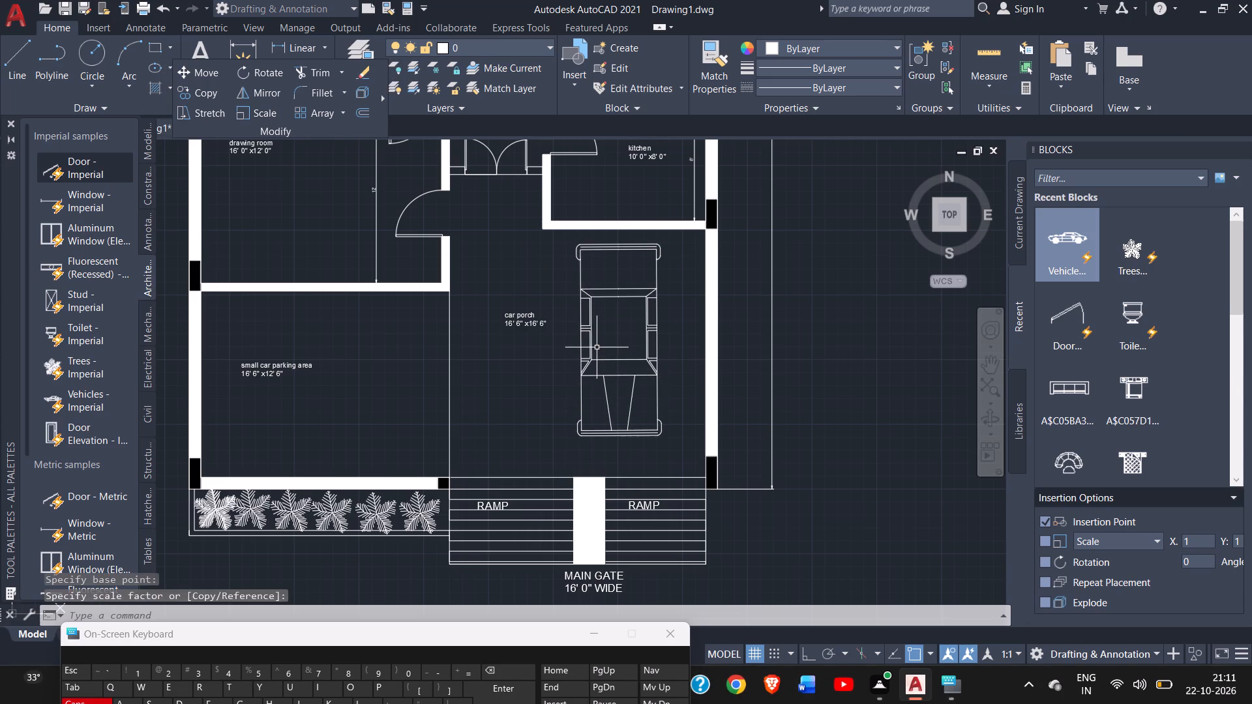
right_click(859, 301)
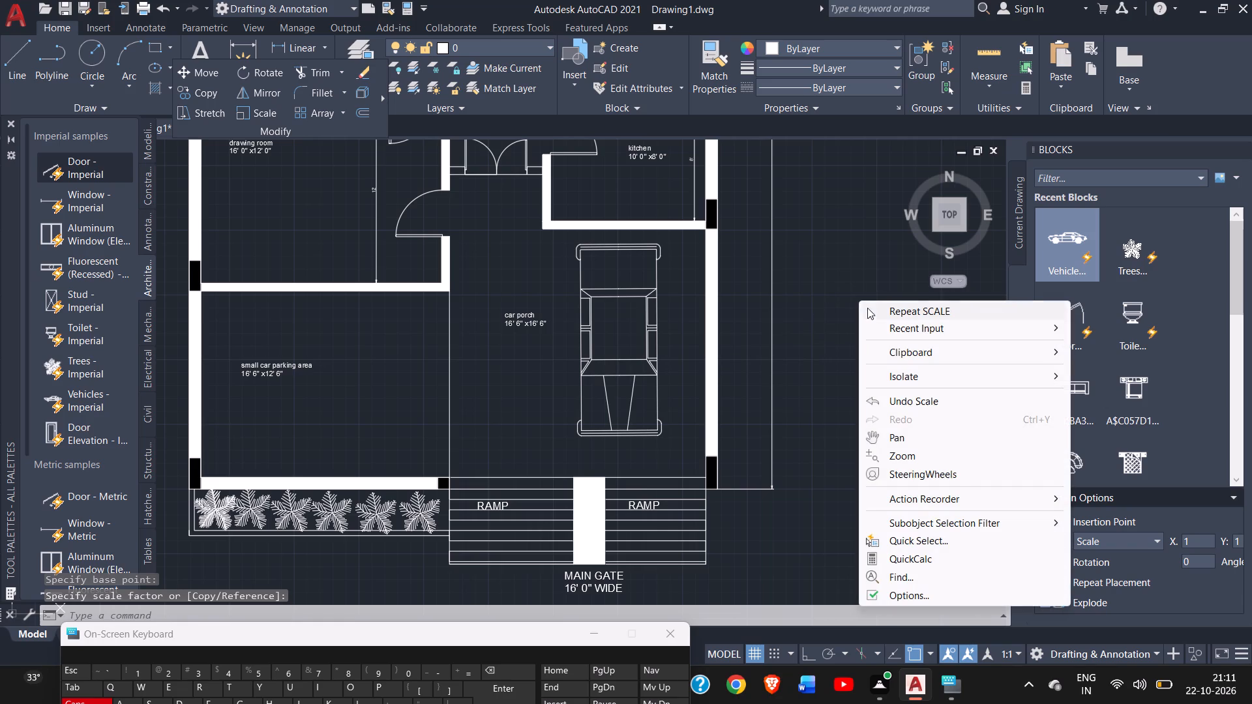
left_click(829, 299)
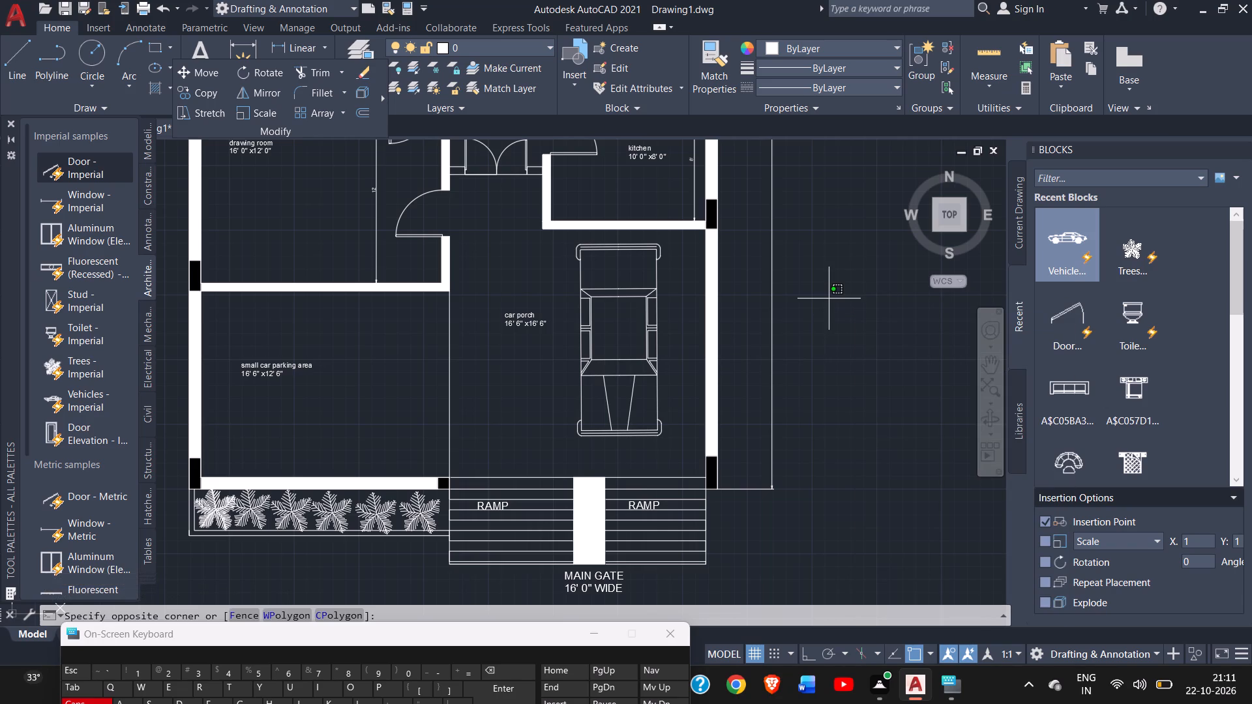
left_click(944, 251)
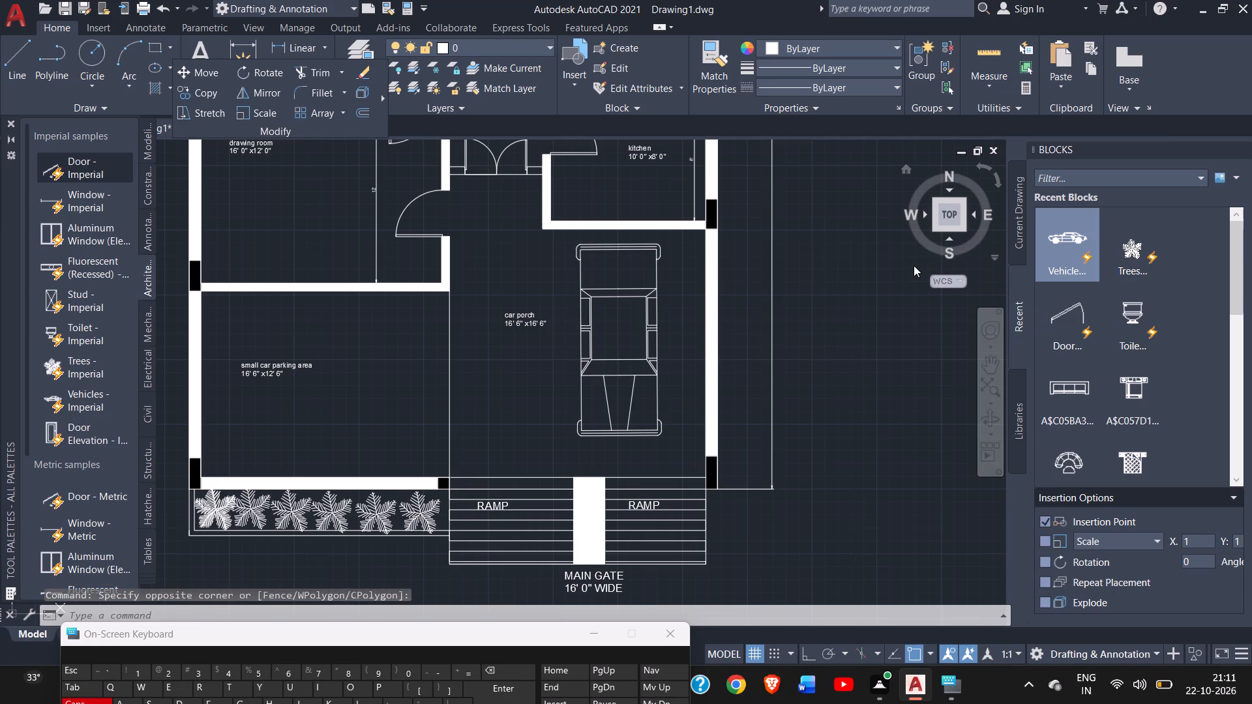
left_click(914, 265)
Delete the leftover tree block and the two spare door blocks in the empty space west of the floor plan.
scroll(822, 299, "down", 1, "ctrl")
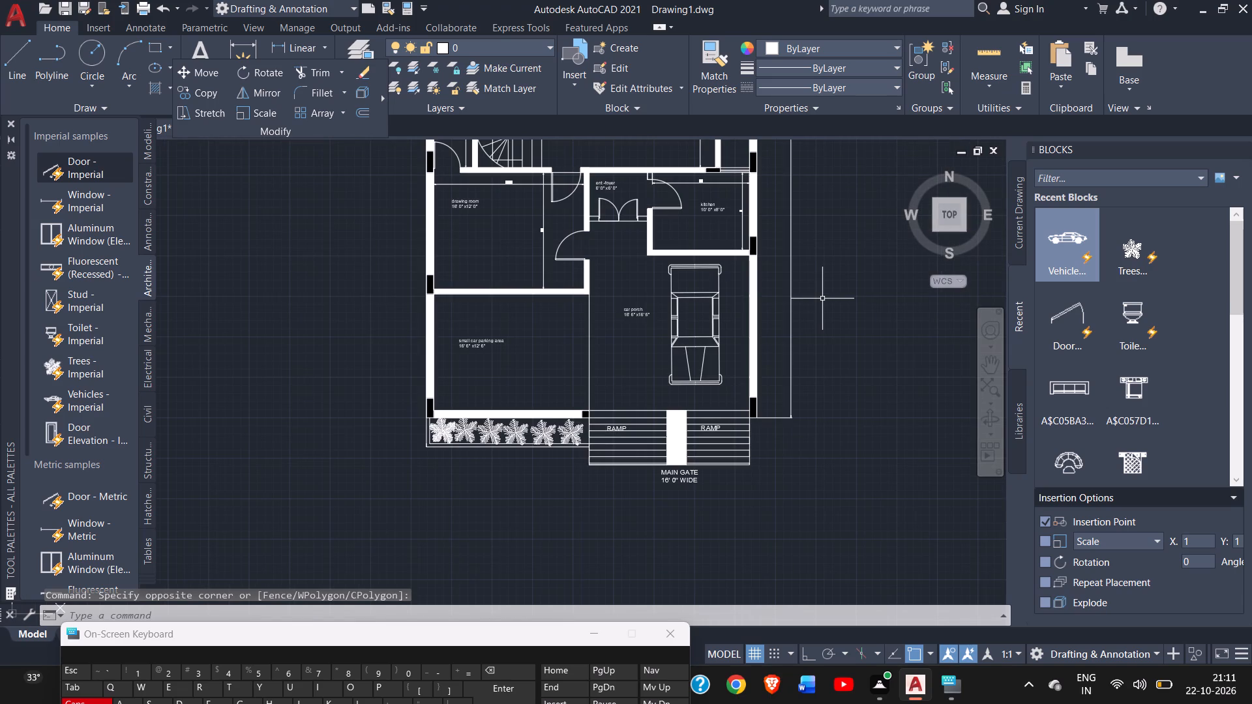
left_click(980, 370)
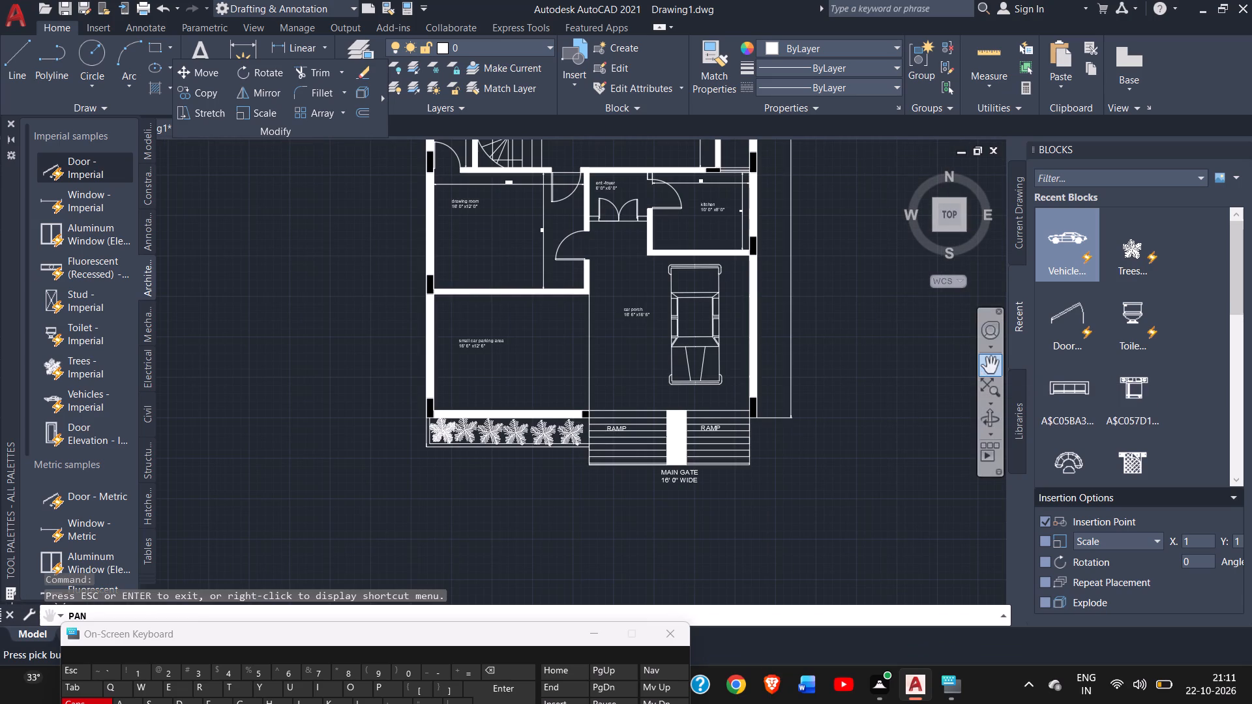
left_click_drag(787, 329, 809, 505)
scroll(813, 457, "down", 1, "ctrl")
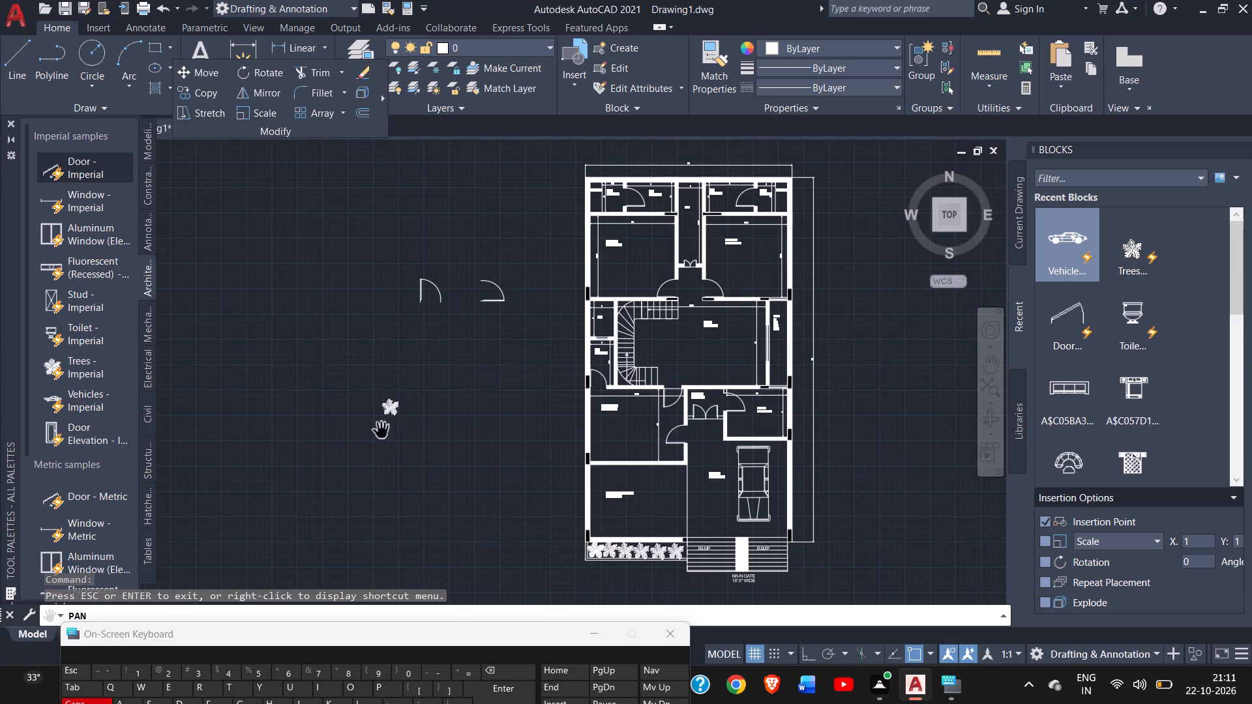
right_click(391, 426)
left_click(411, 435)
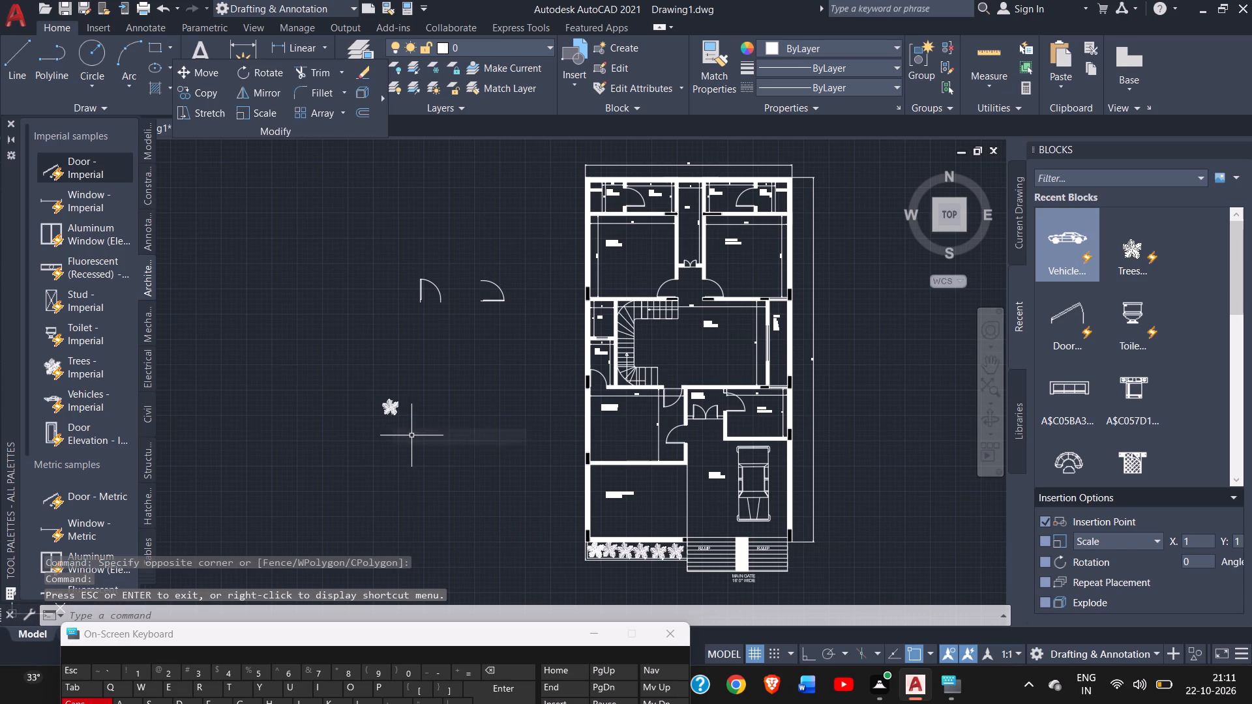
left_click(391, 405)
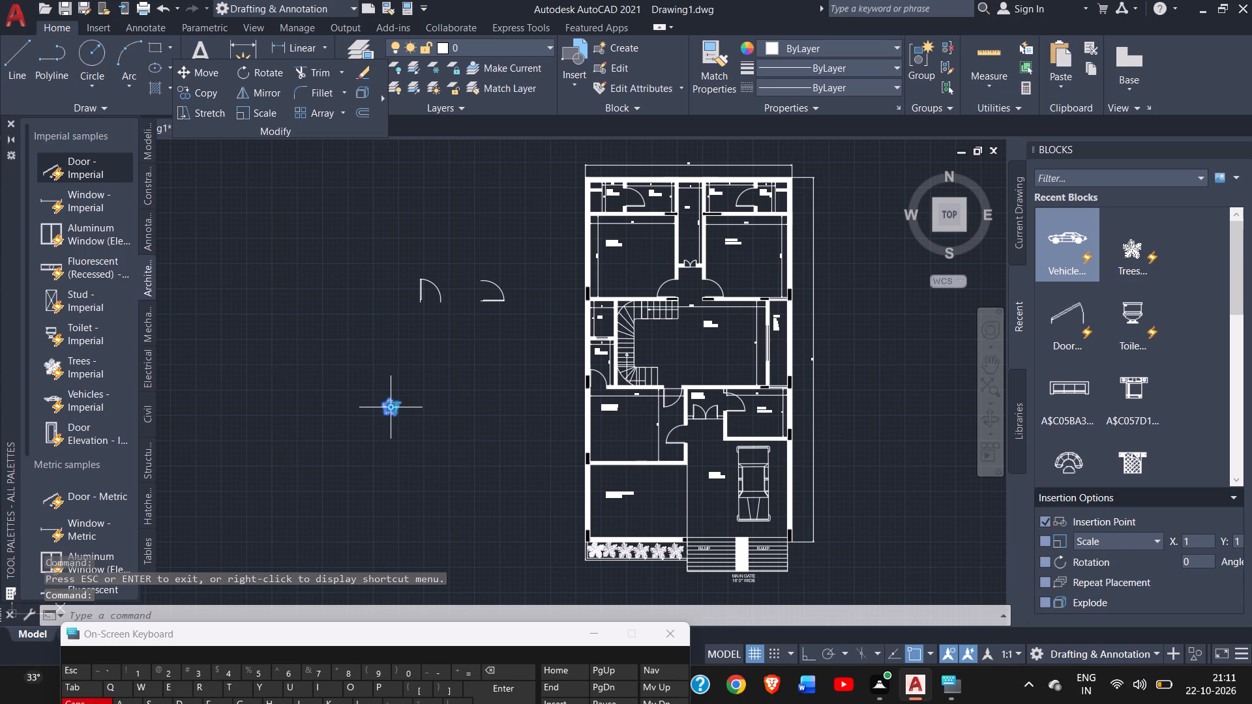
key("Delete")
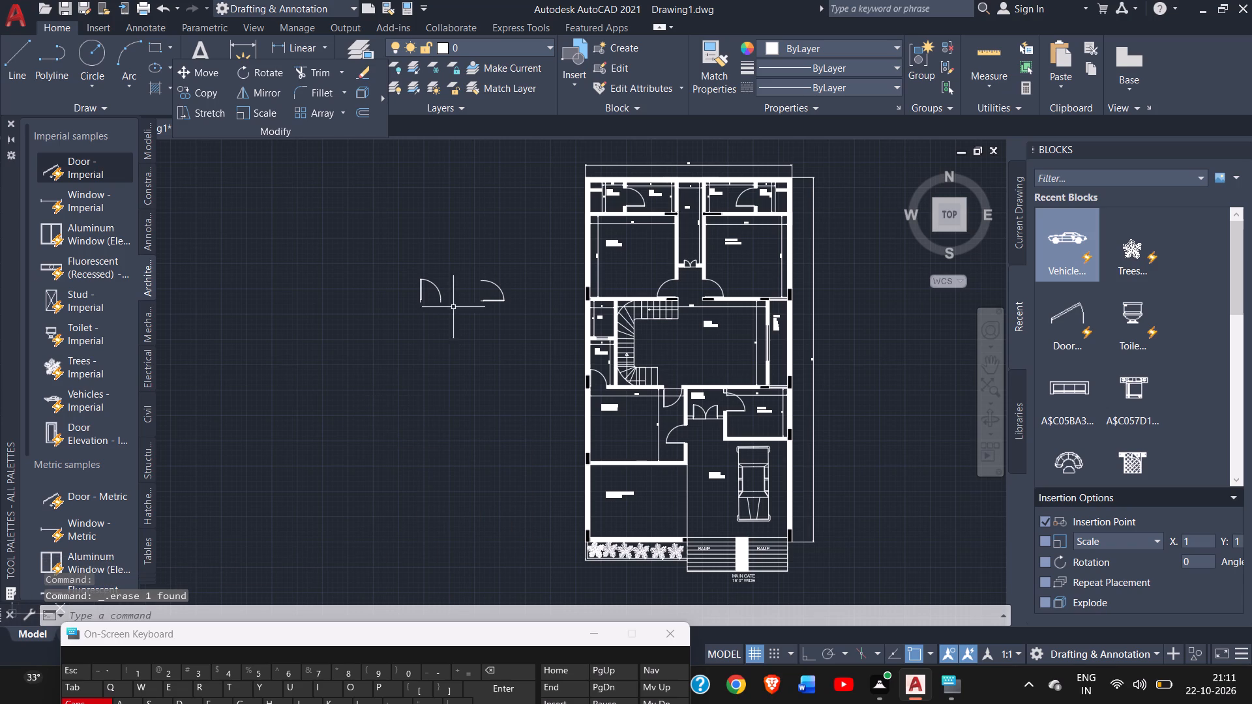
left_click(423, 287)
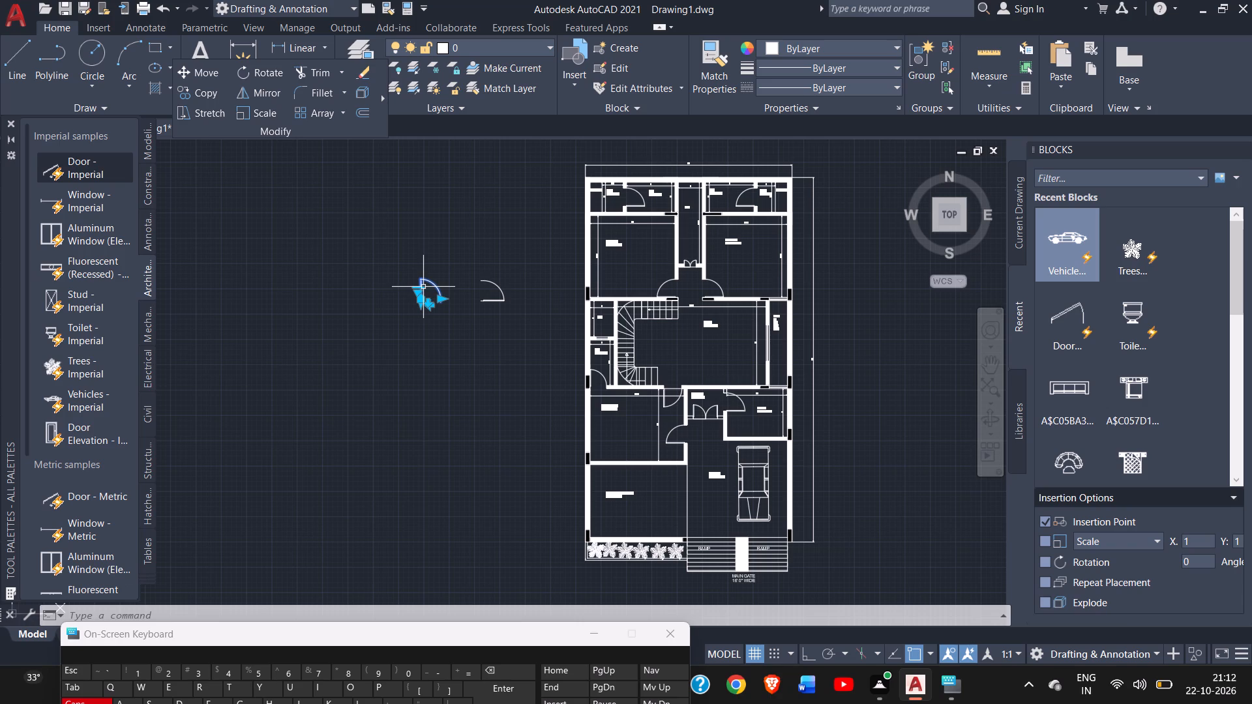
key("Delete")
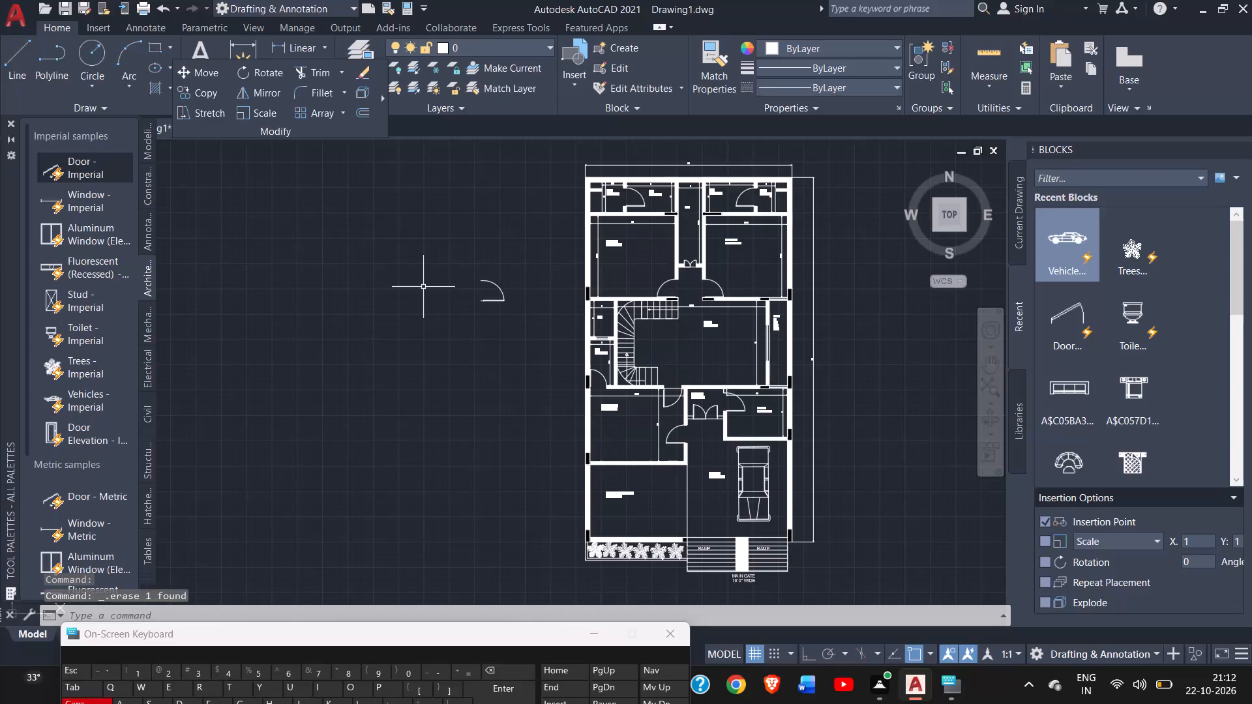
left_click(497, 301)
key("Delete")
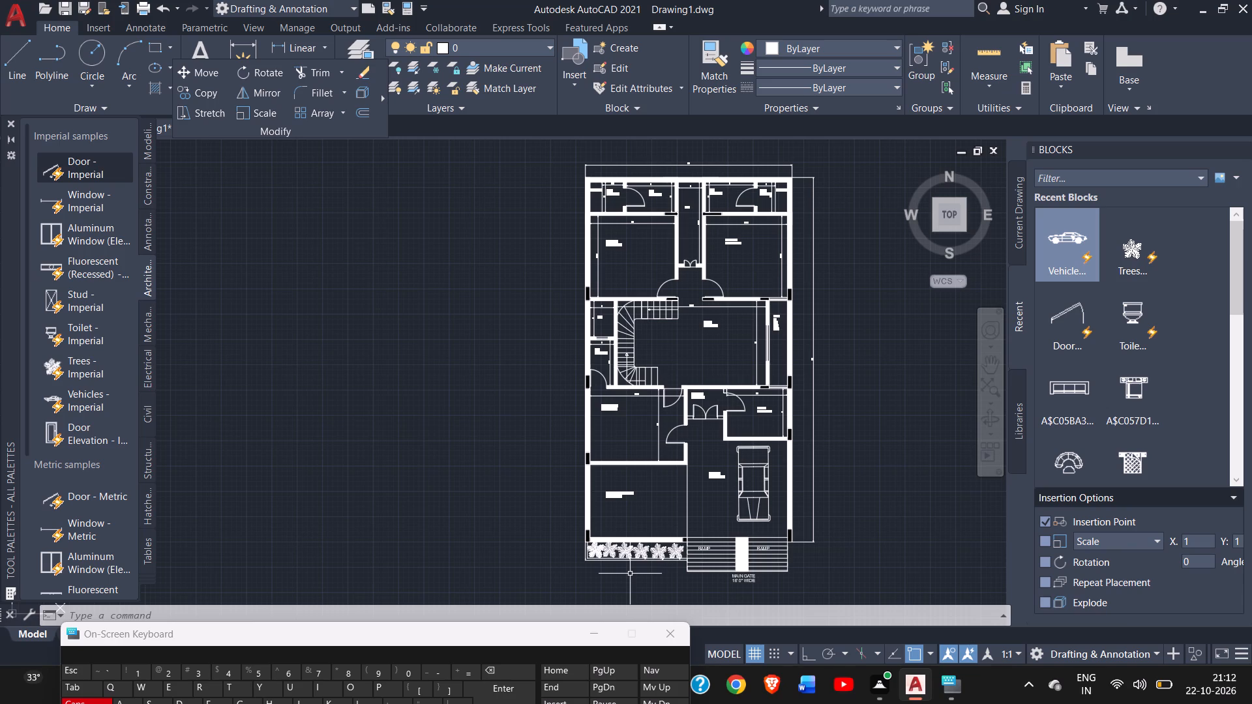
Add the single-line text GROUND FLOOR PLAN below the tree strip, with 5" height and 0 rotation.
key("d")
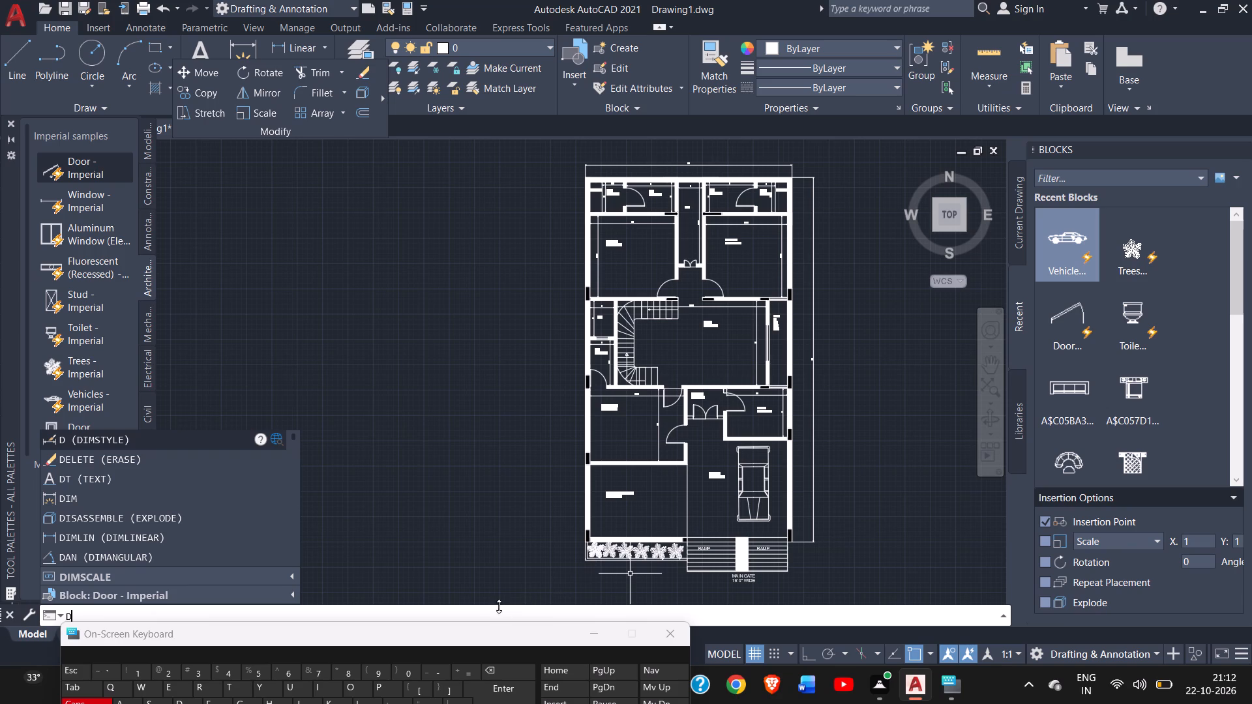
key("BackSpace")
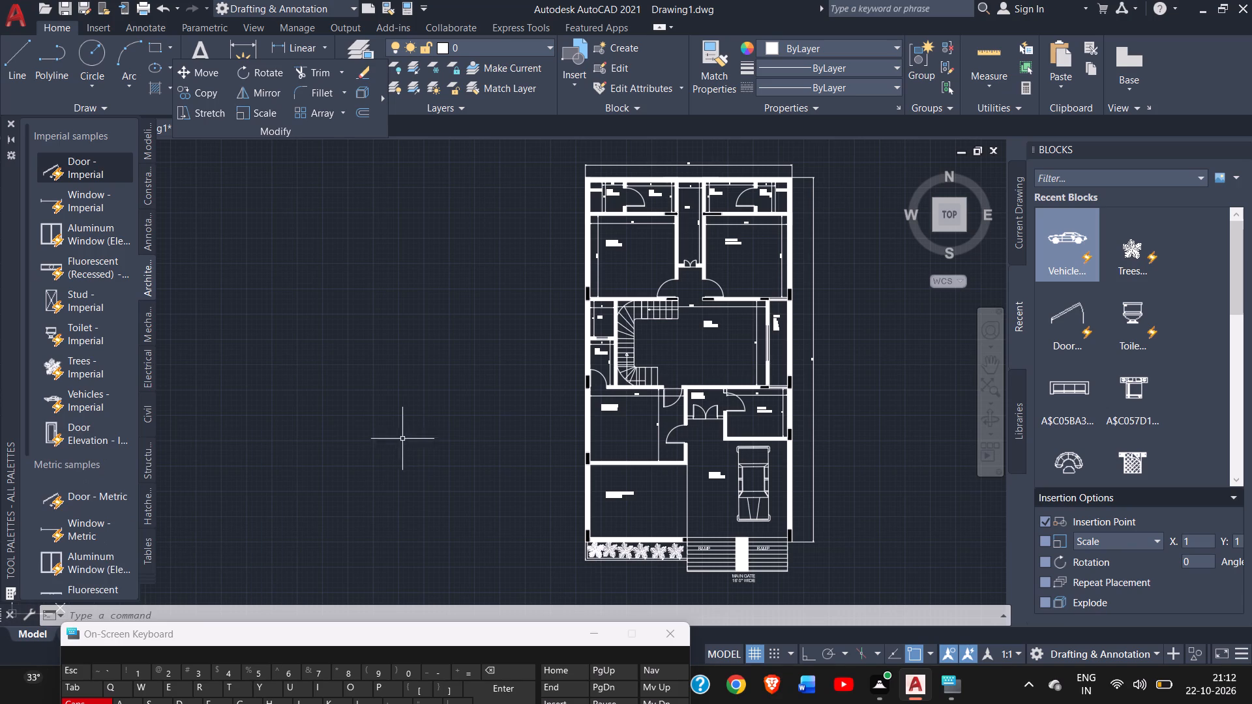
type("TEX")
key("t")
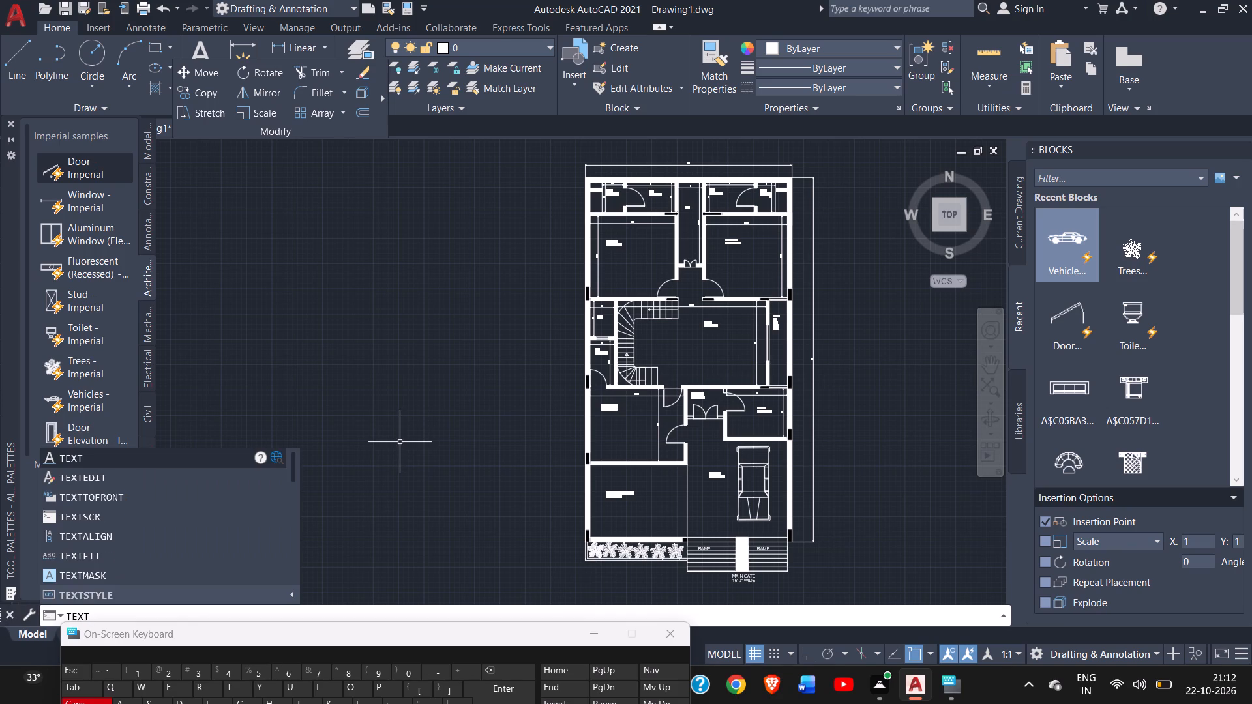
key("Return")
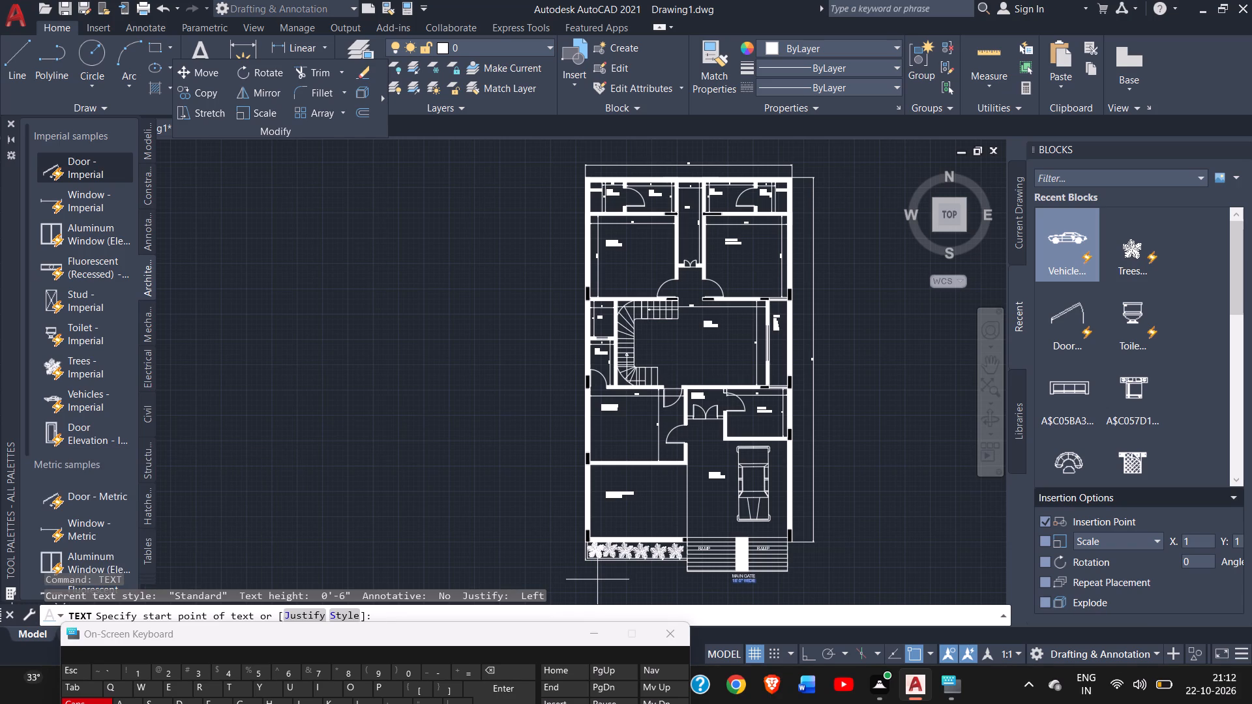
scroll(597, 579, "up", 4, "ctrl")
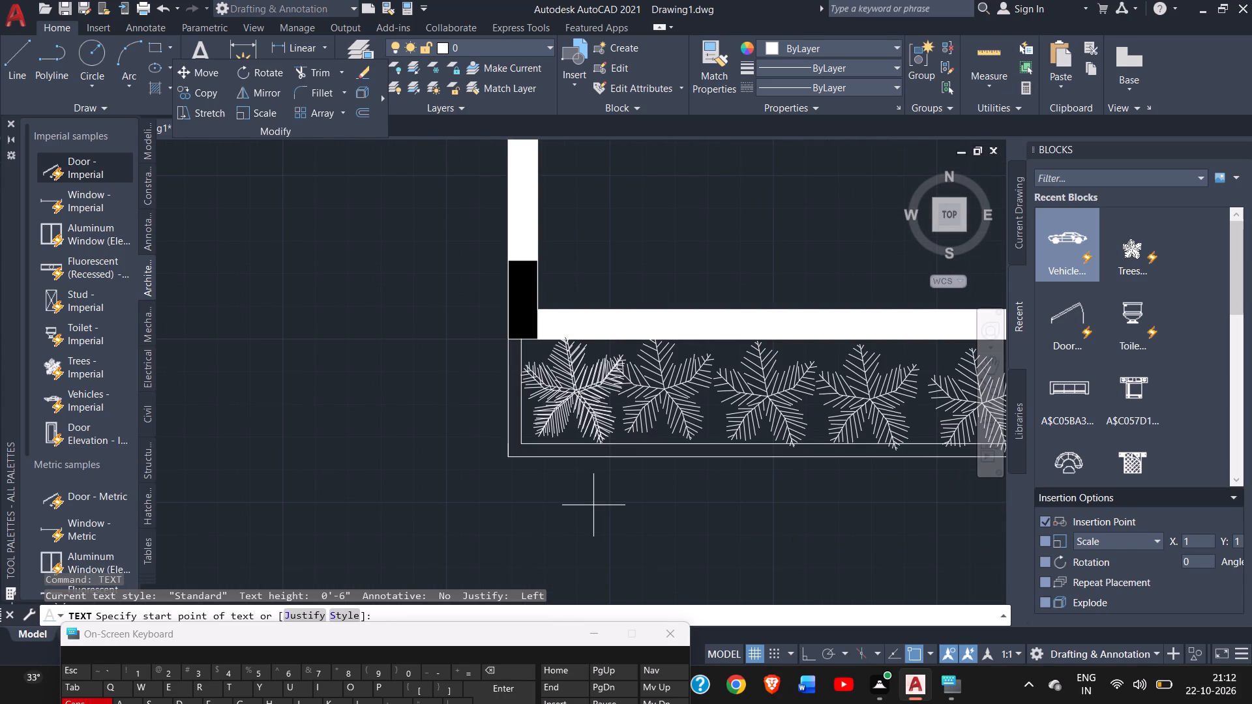
left_click(593, 505)
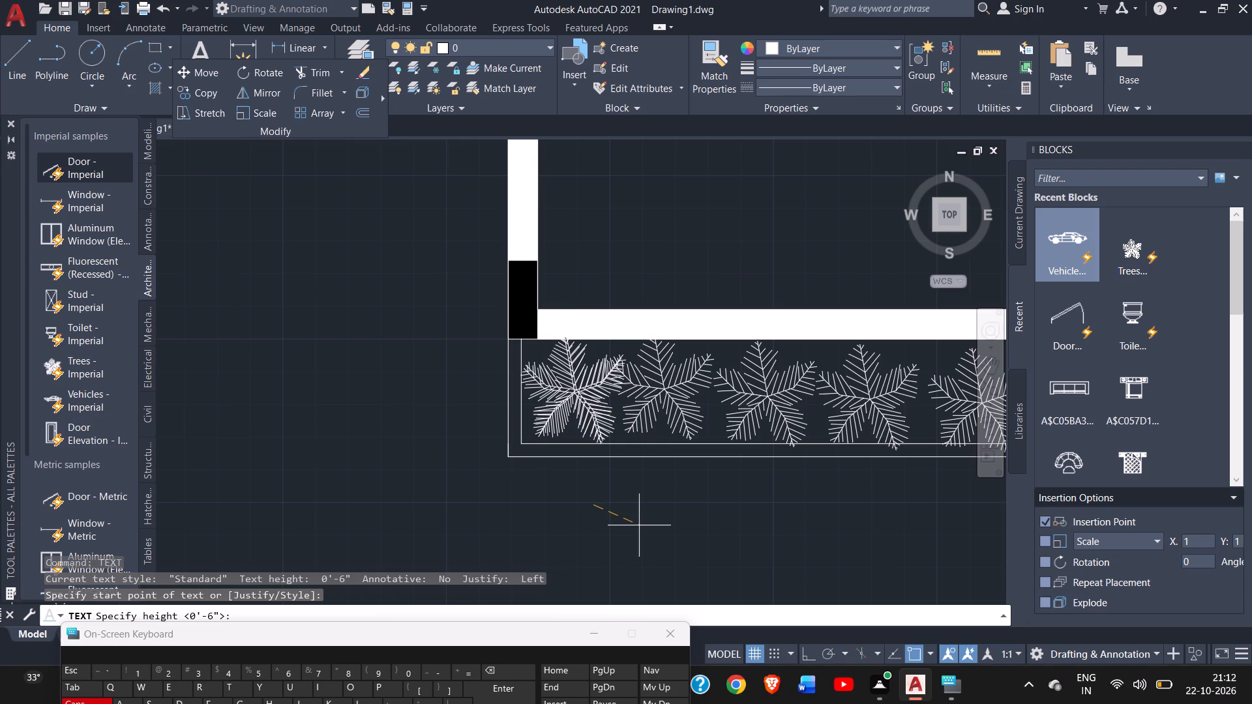
key("5")
key("shift+quotedbl")
key("Return")
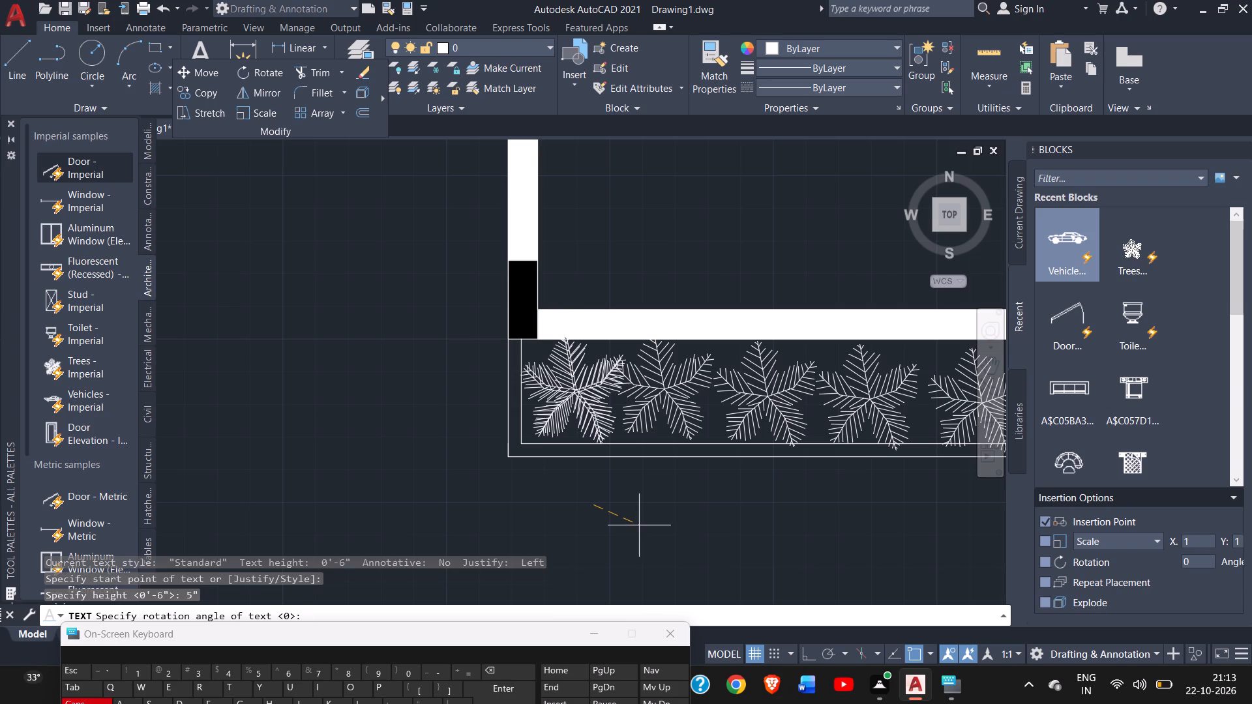
key("0")
key("Return")
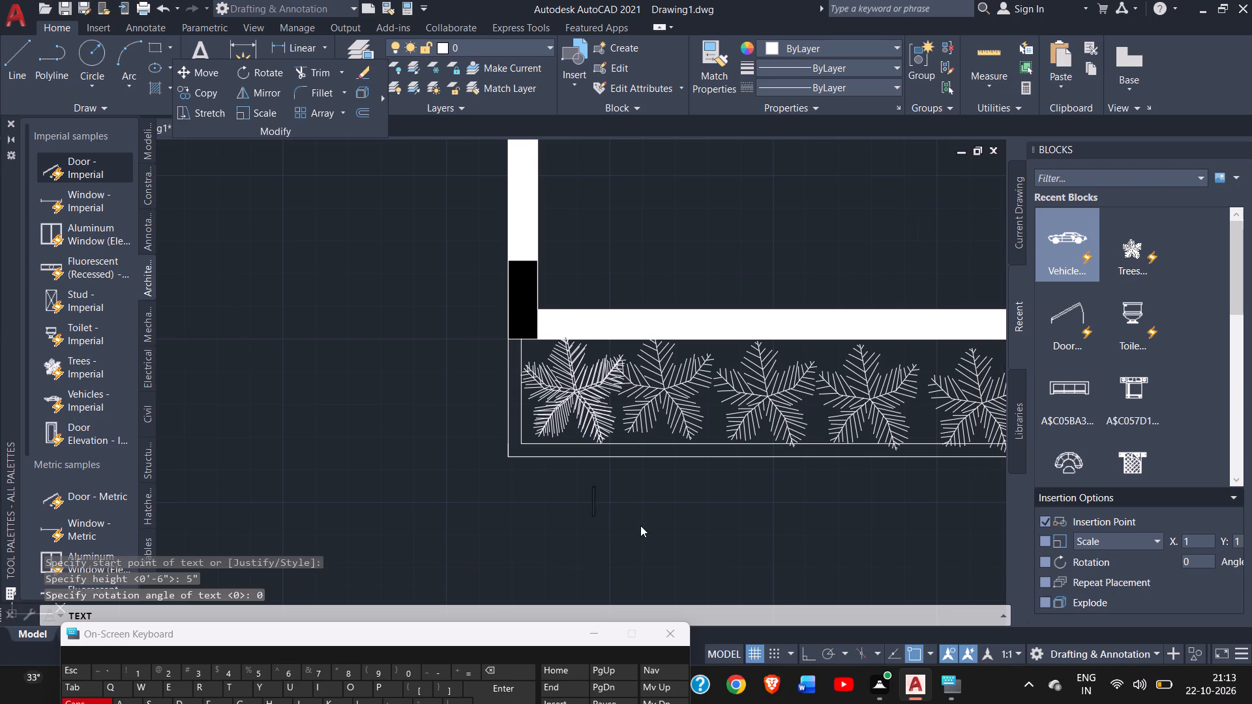
type("GR")
type("OUN")
key("d")
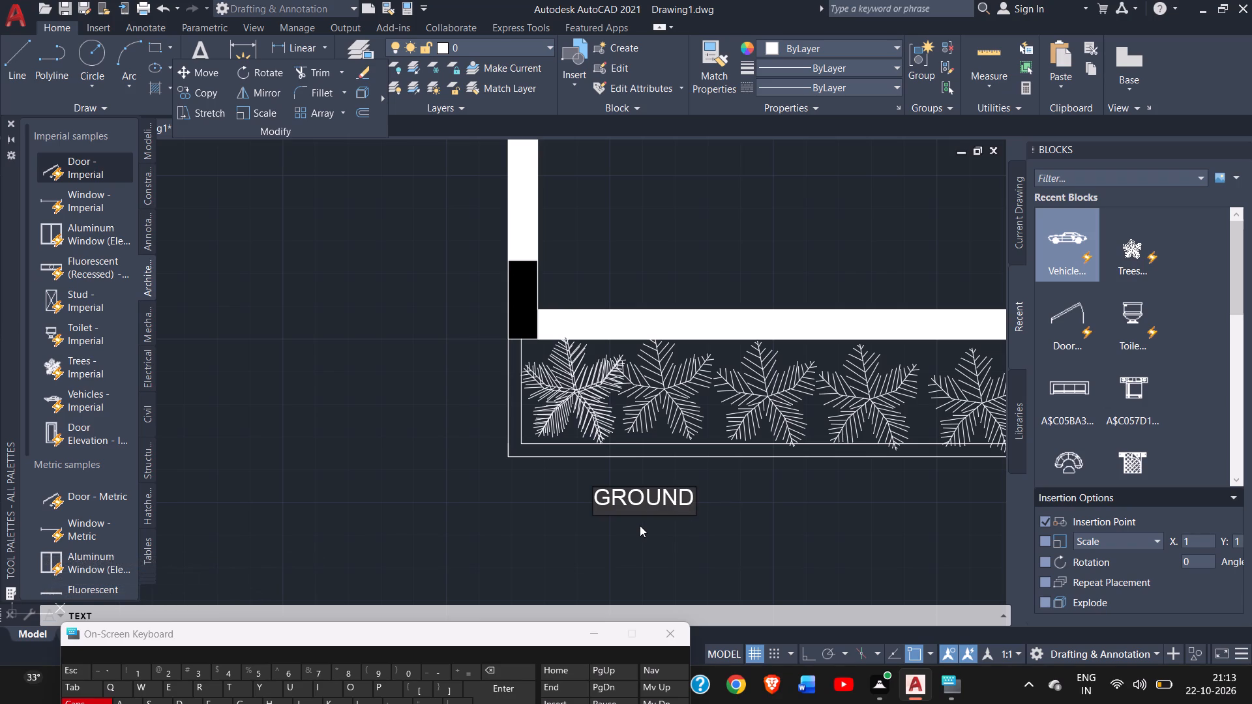
key("space")
key("f")
type("LOO")
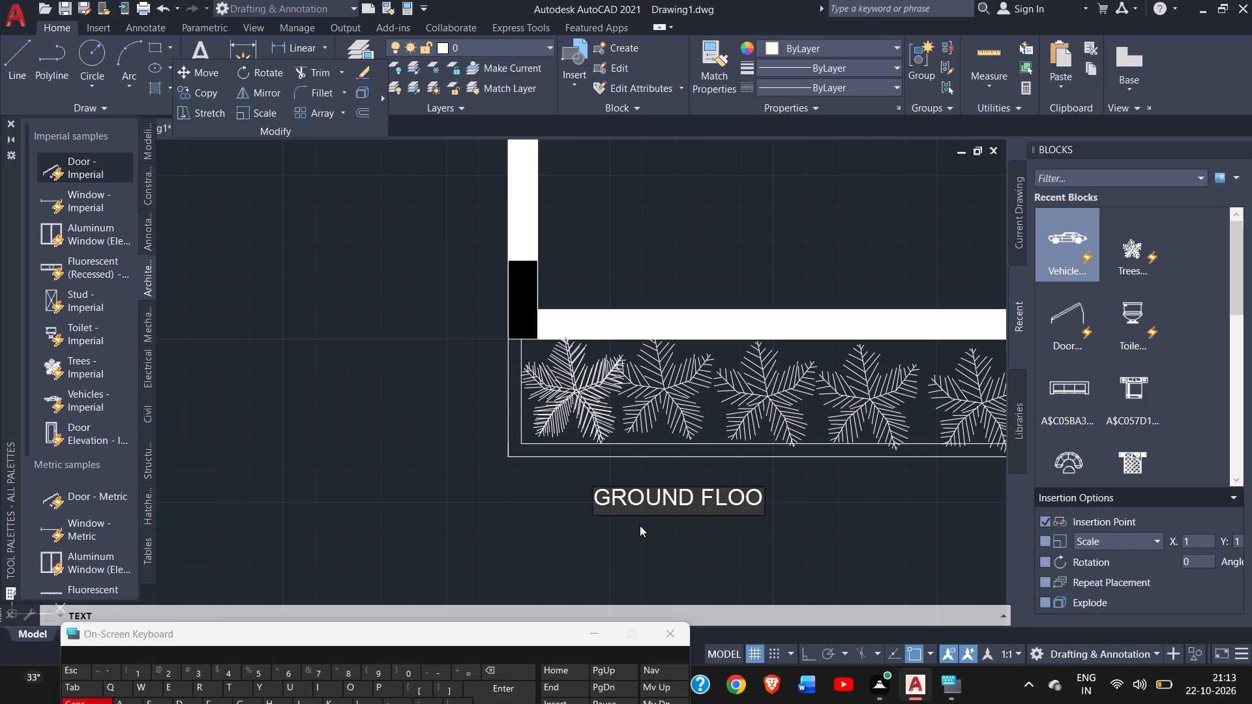
key("r")
key("space")
type("PLAN")
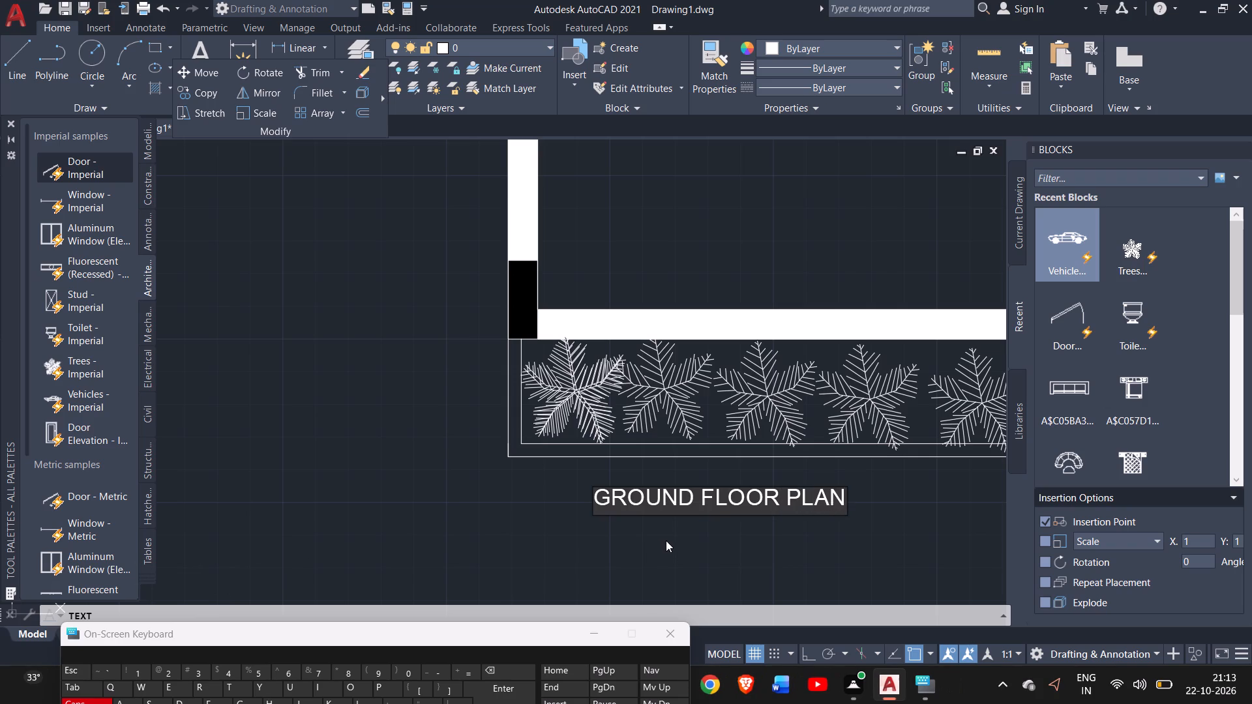
scroll(666, 540, "down", 3, "ctrl")
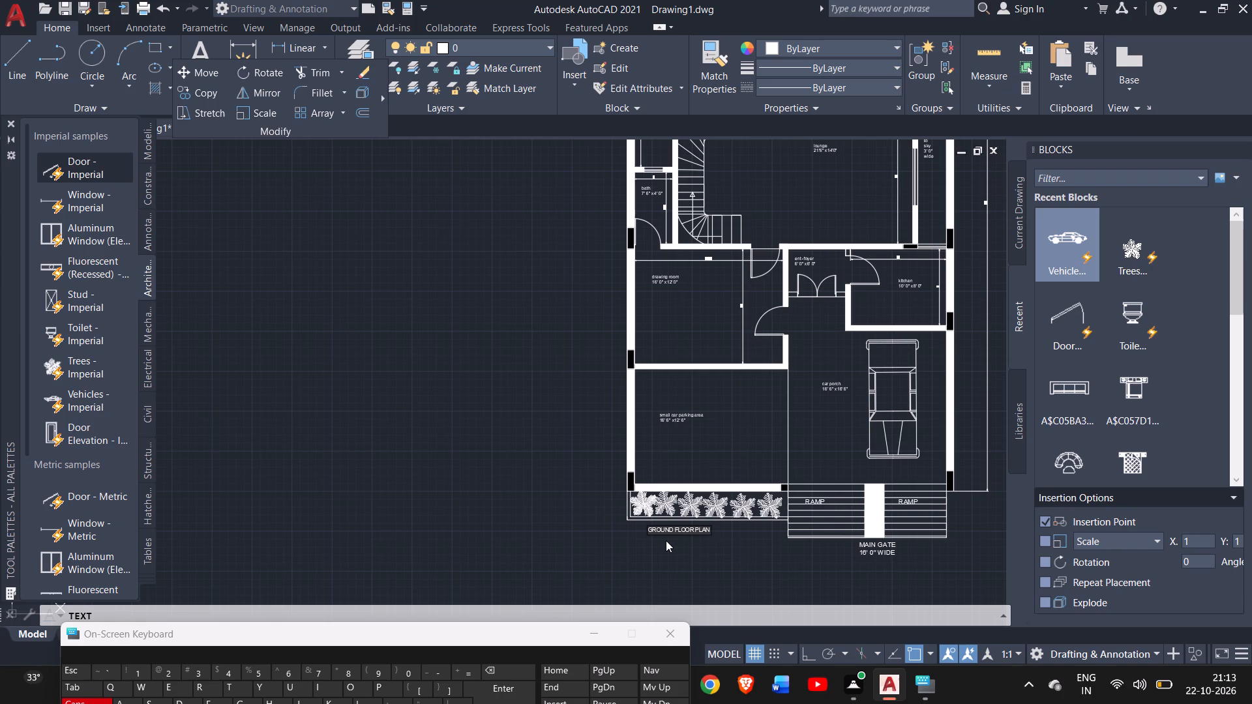
scroll(689, 526, "up", 3, "ctrl")
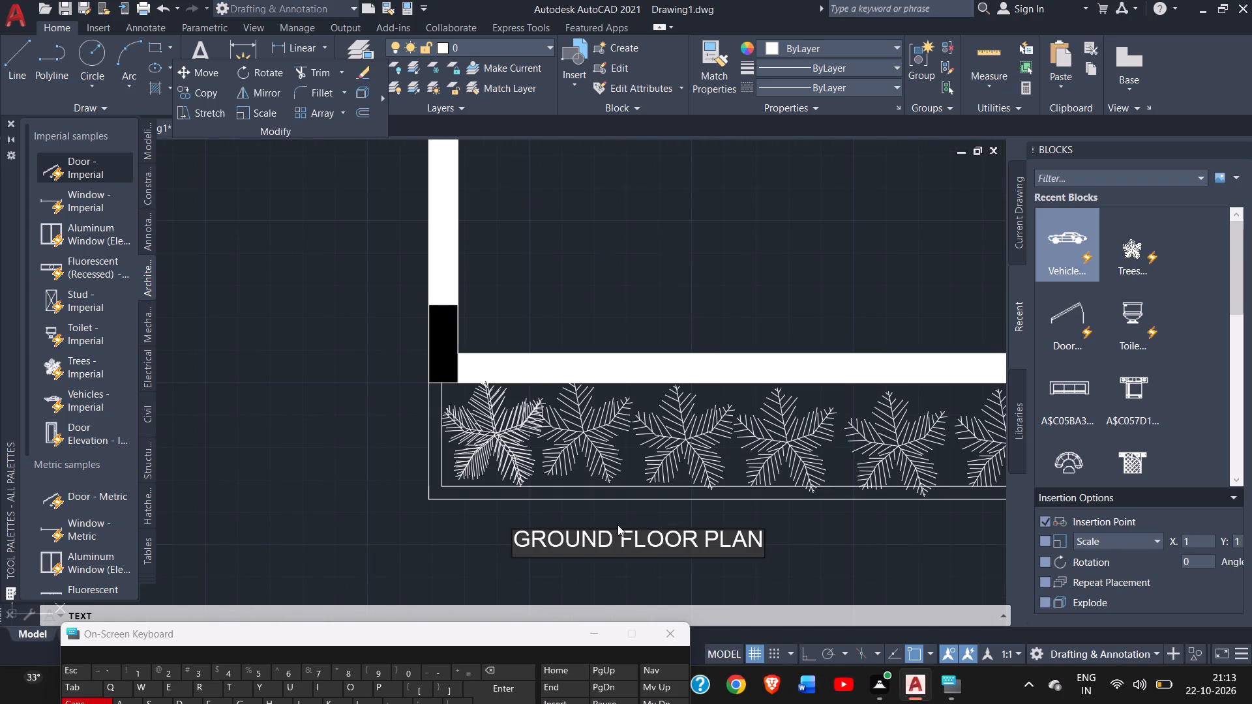
left_click(388, 570)
scroll(356, 507, "down", 2, "ctrl")
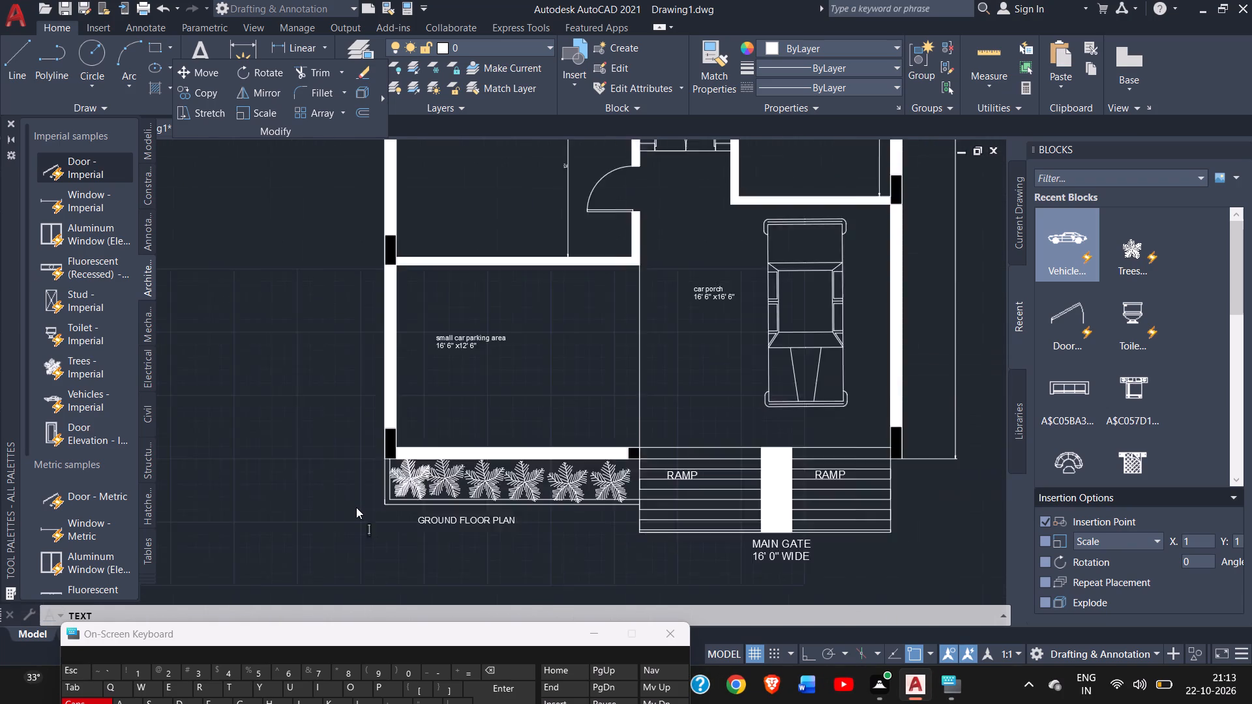
scroll(356, 507, "down", 1, "ctrl")
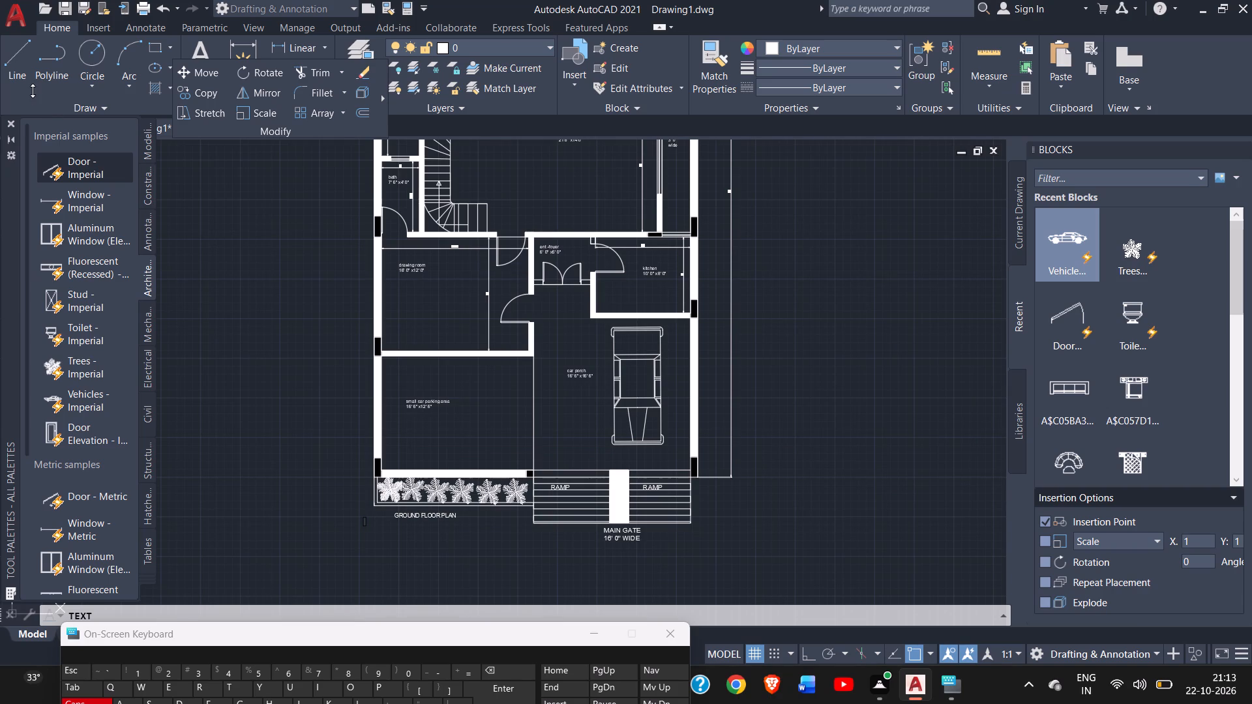
right_click(300, 261)
left_click(186, 448)
key("Escape")
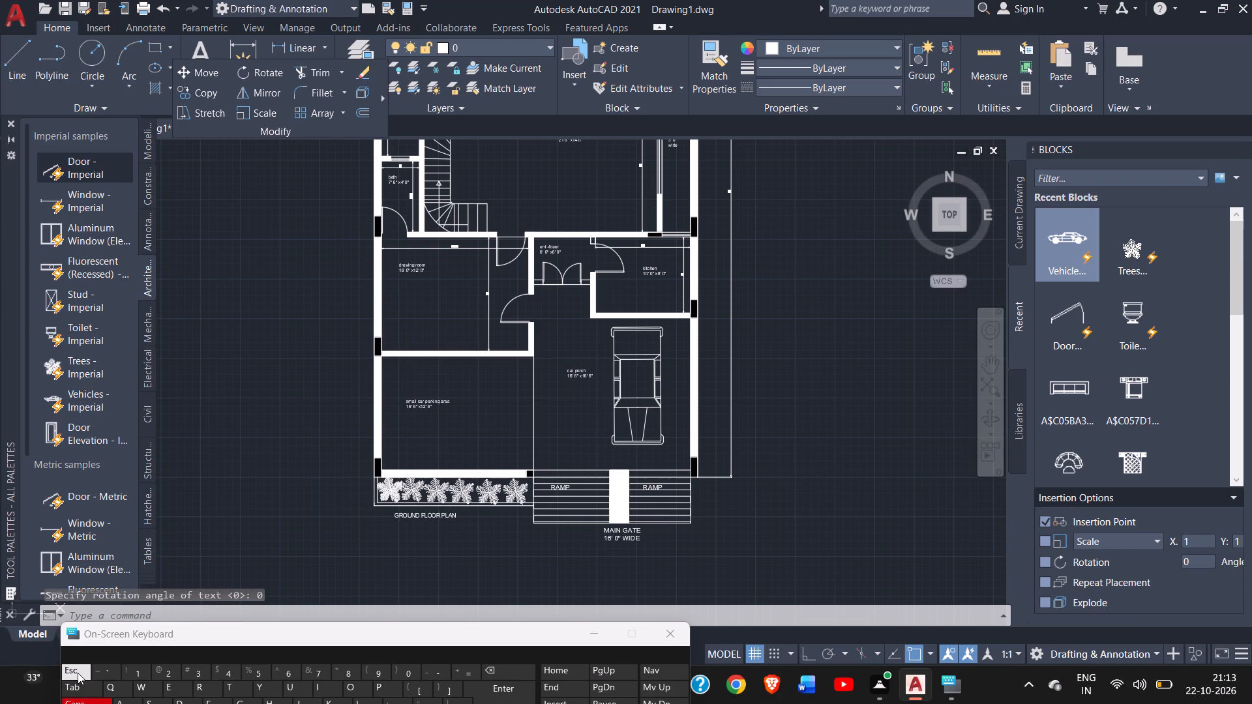
key("Escape")
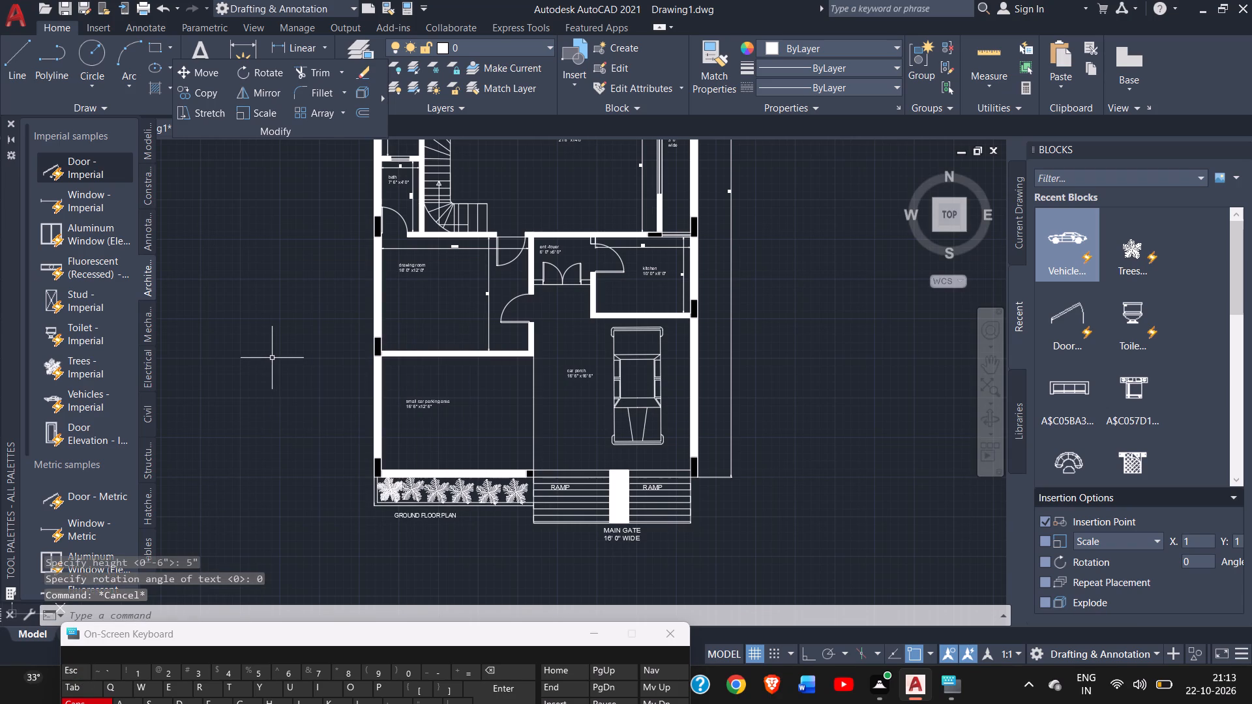
Draw a diagonal line across the car porch's northwest corner, from the drawing room's southeast wall corner to the kitchen's southwest wall corner.
scroll(271, 357, "up", 1, "ctrl")
scroll(271, 357, "down", 2, "ctrl")
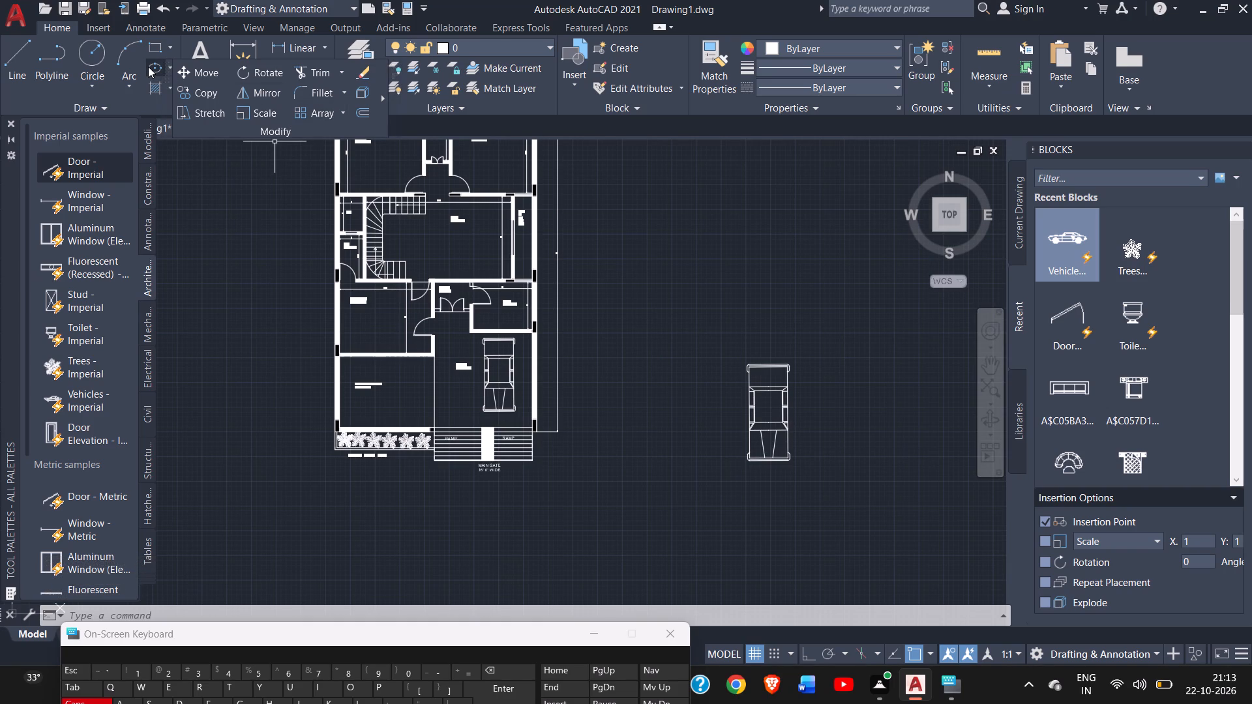
left_click(18, 66)
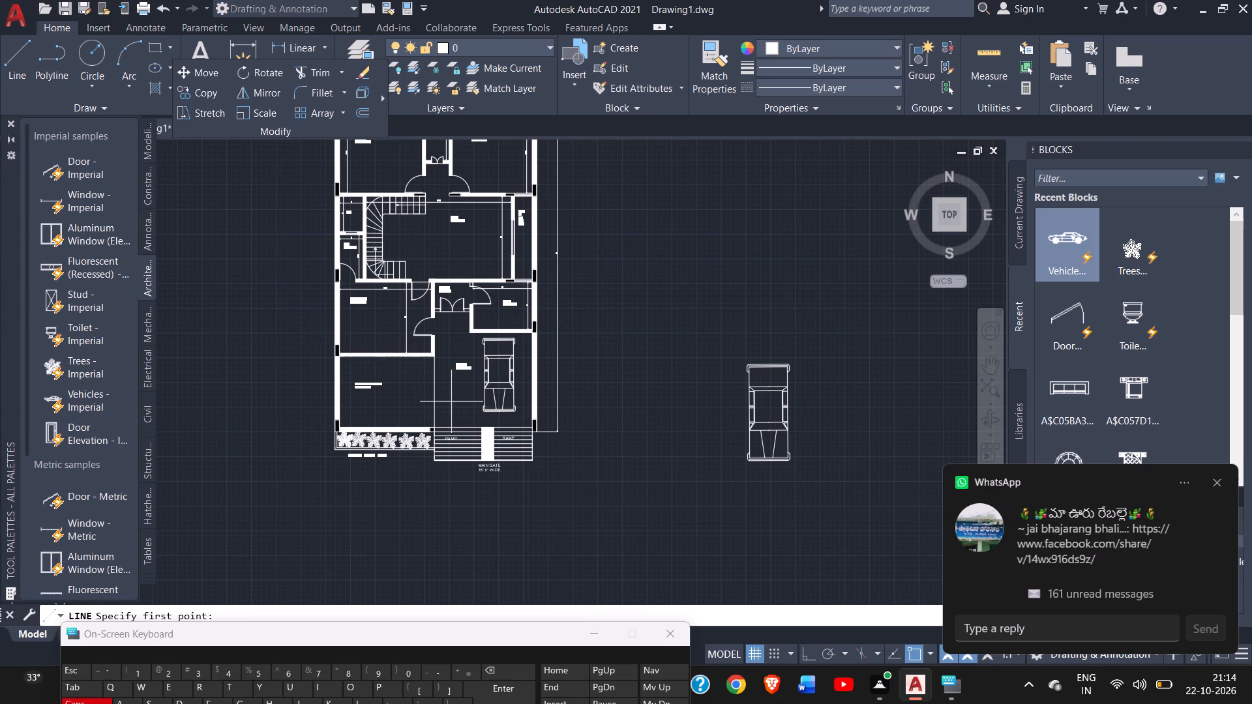
scroll(451, 402, "up", 2, "ctrl")
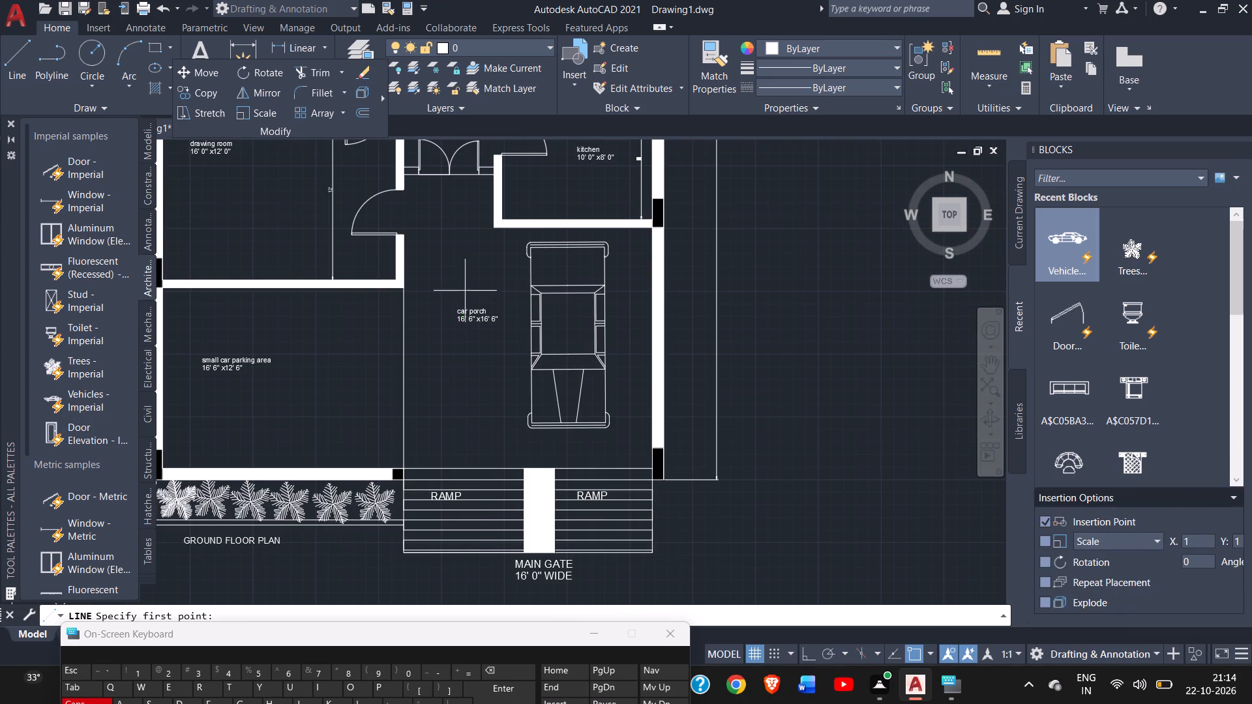
left_click(404, 289)
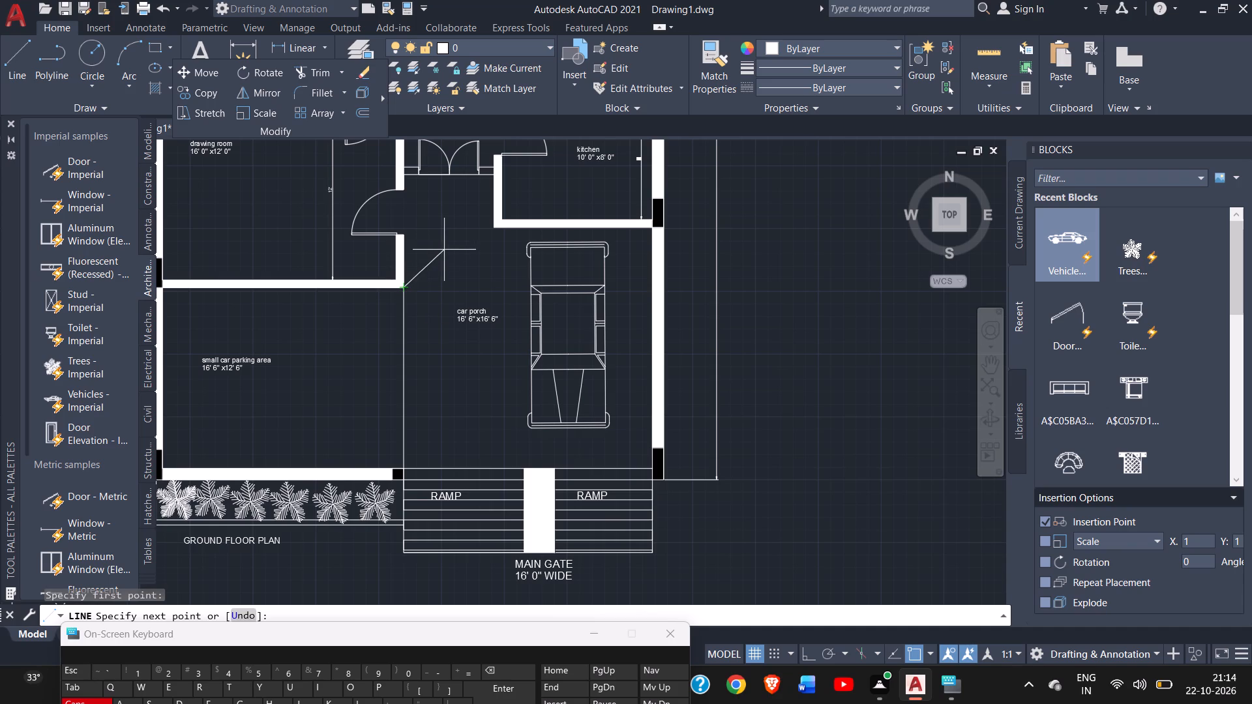
left_click(492, 231)
right_click(489, 238)
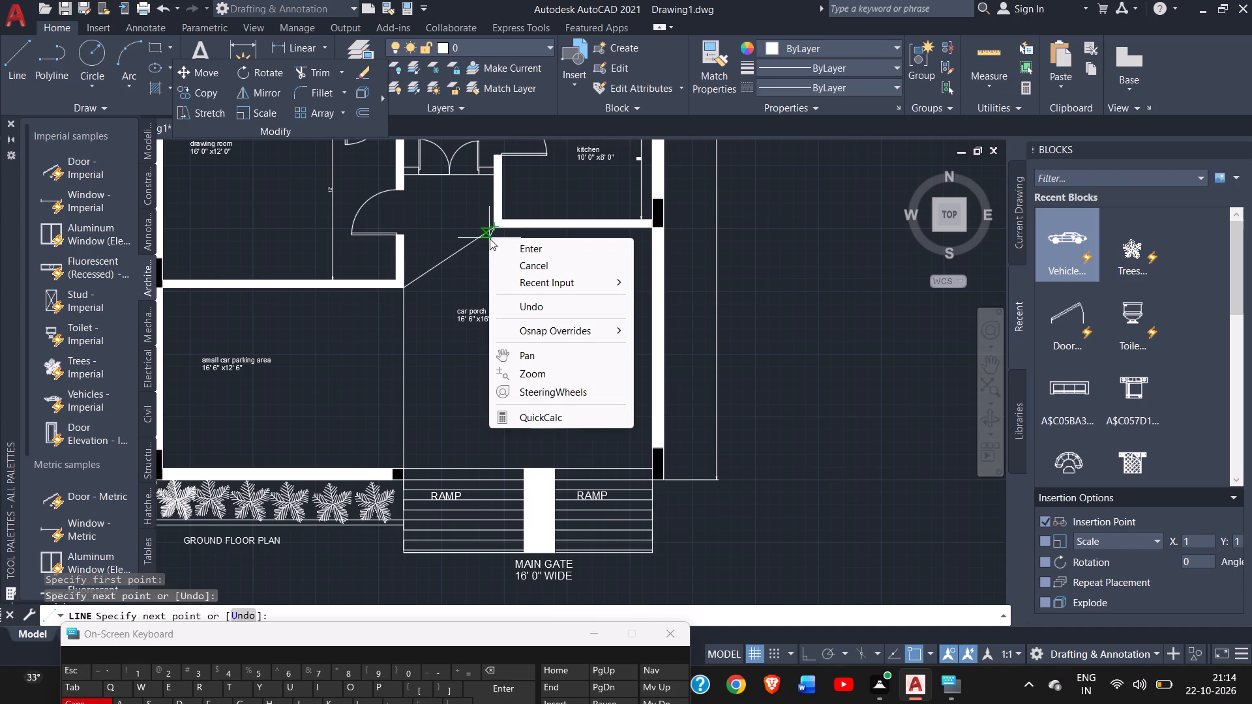
left_click(507, 246)
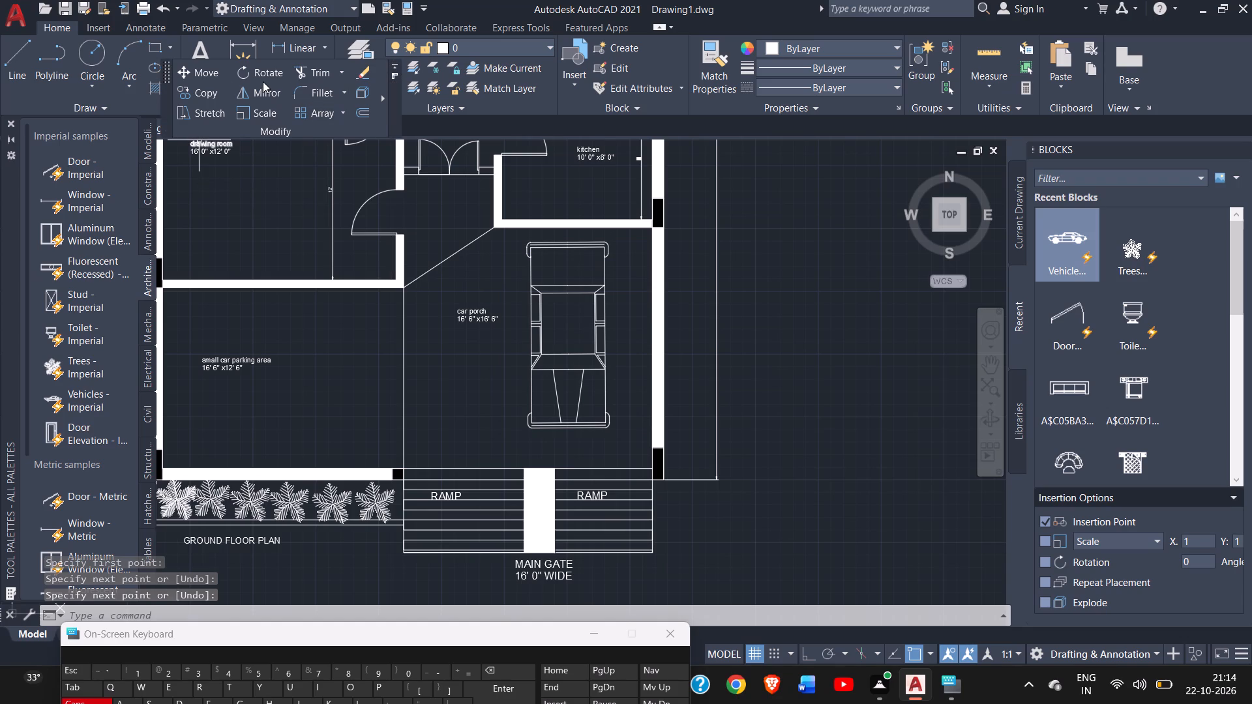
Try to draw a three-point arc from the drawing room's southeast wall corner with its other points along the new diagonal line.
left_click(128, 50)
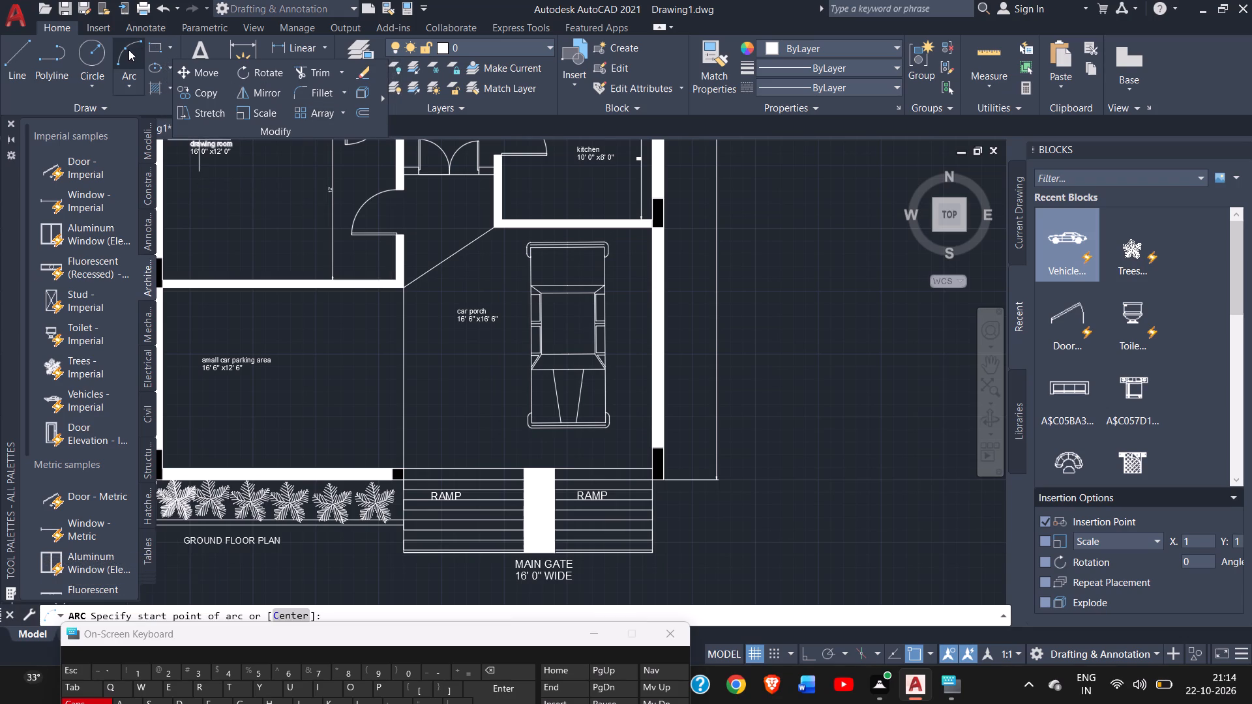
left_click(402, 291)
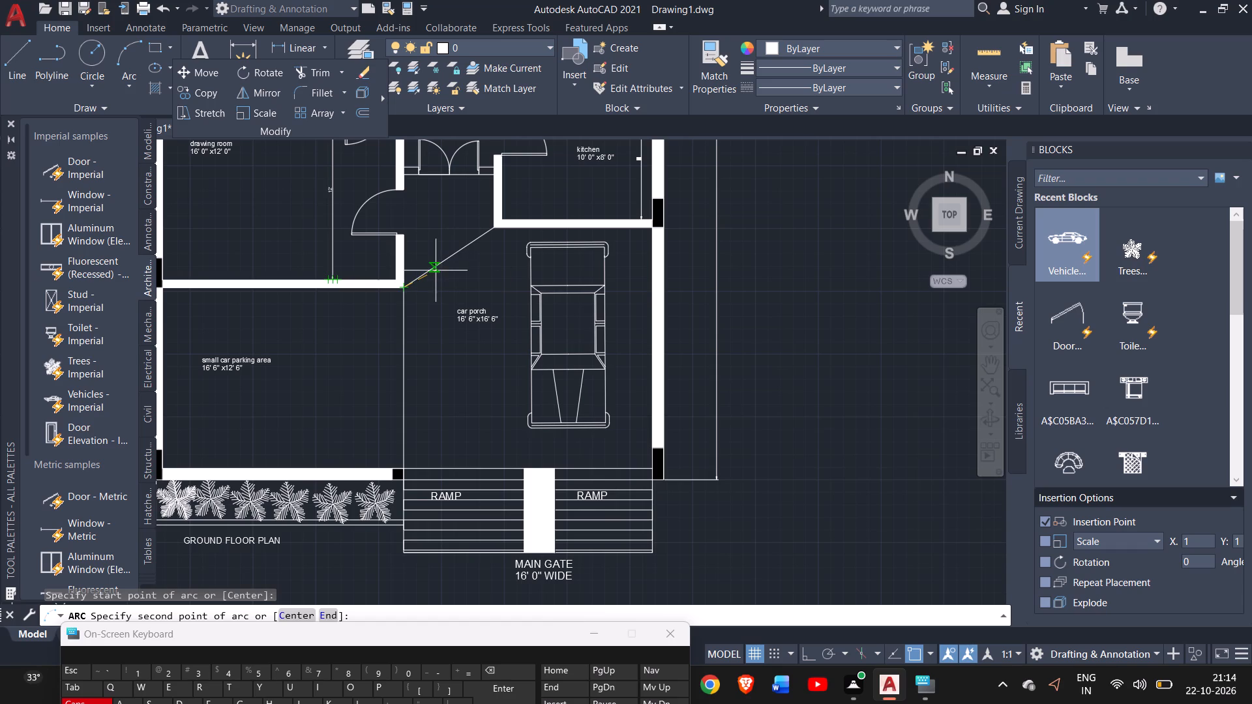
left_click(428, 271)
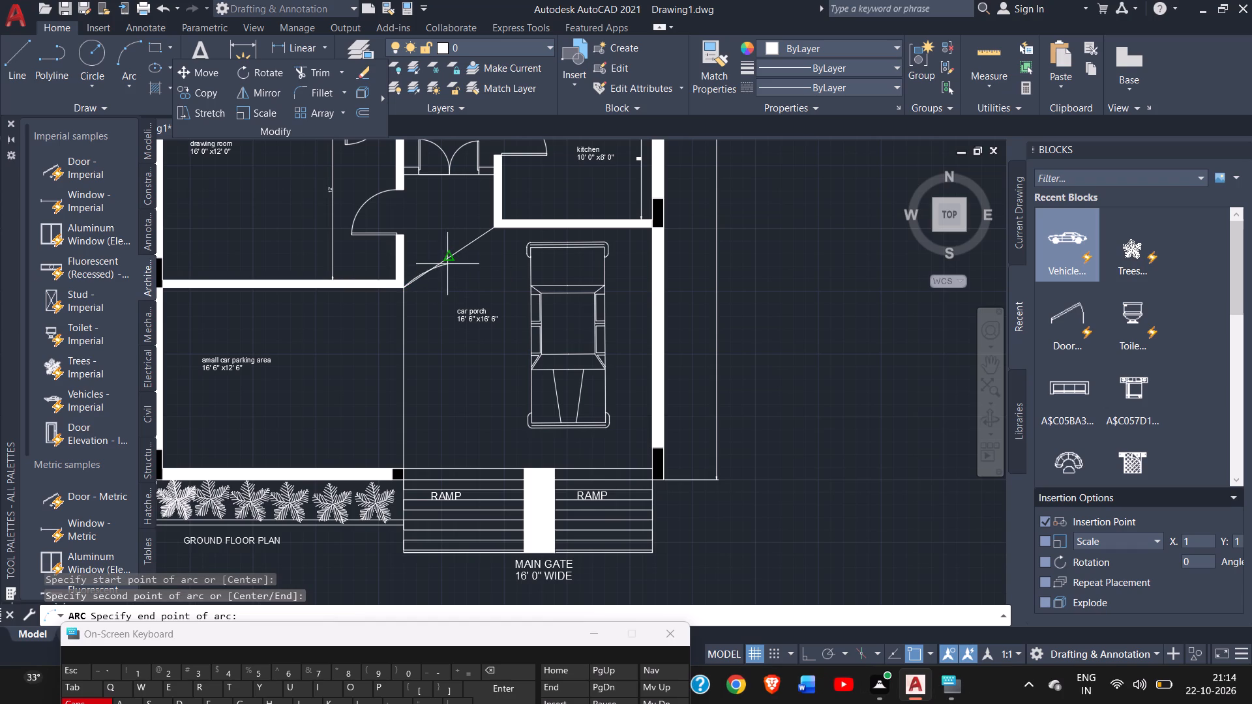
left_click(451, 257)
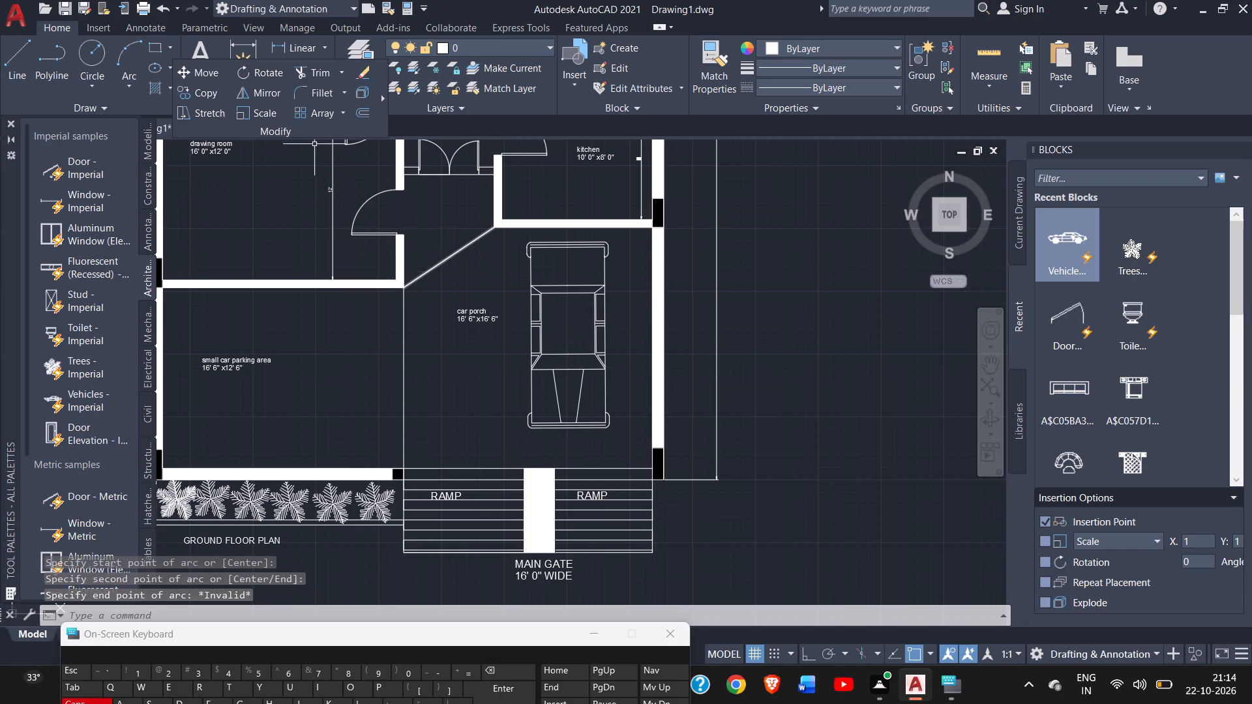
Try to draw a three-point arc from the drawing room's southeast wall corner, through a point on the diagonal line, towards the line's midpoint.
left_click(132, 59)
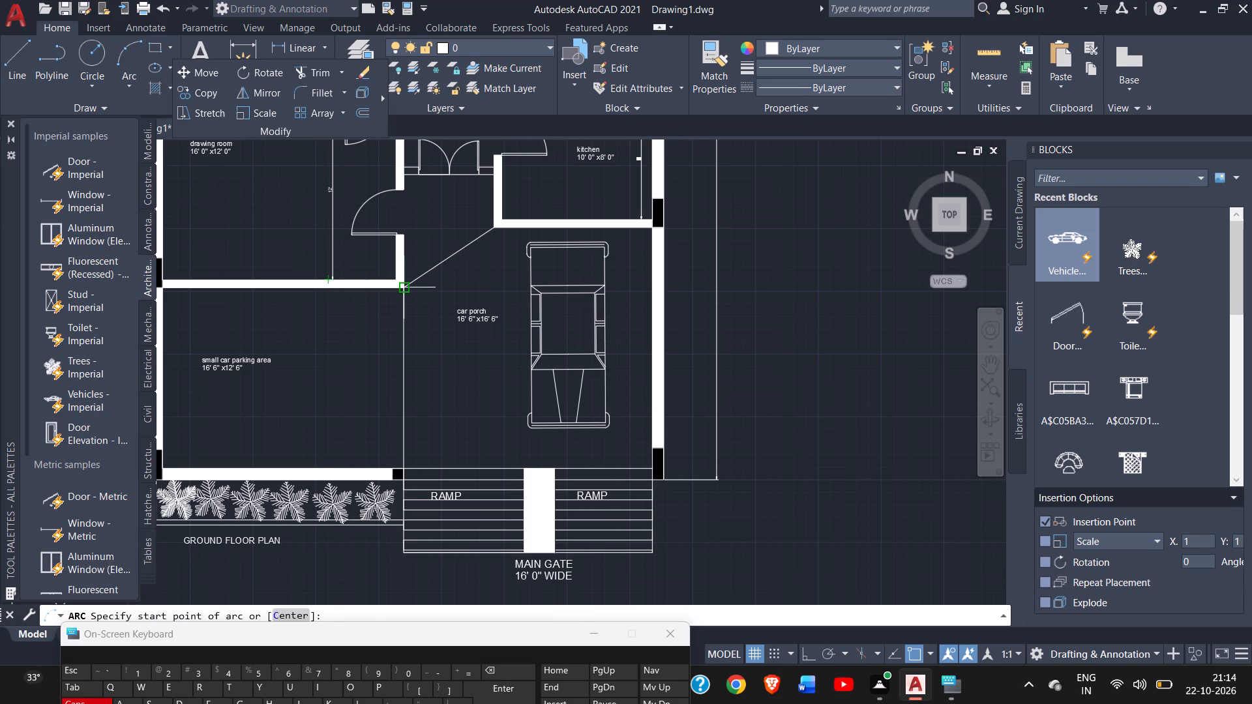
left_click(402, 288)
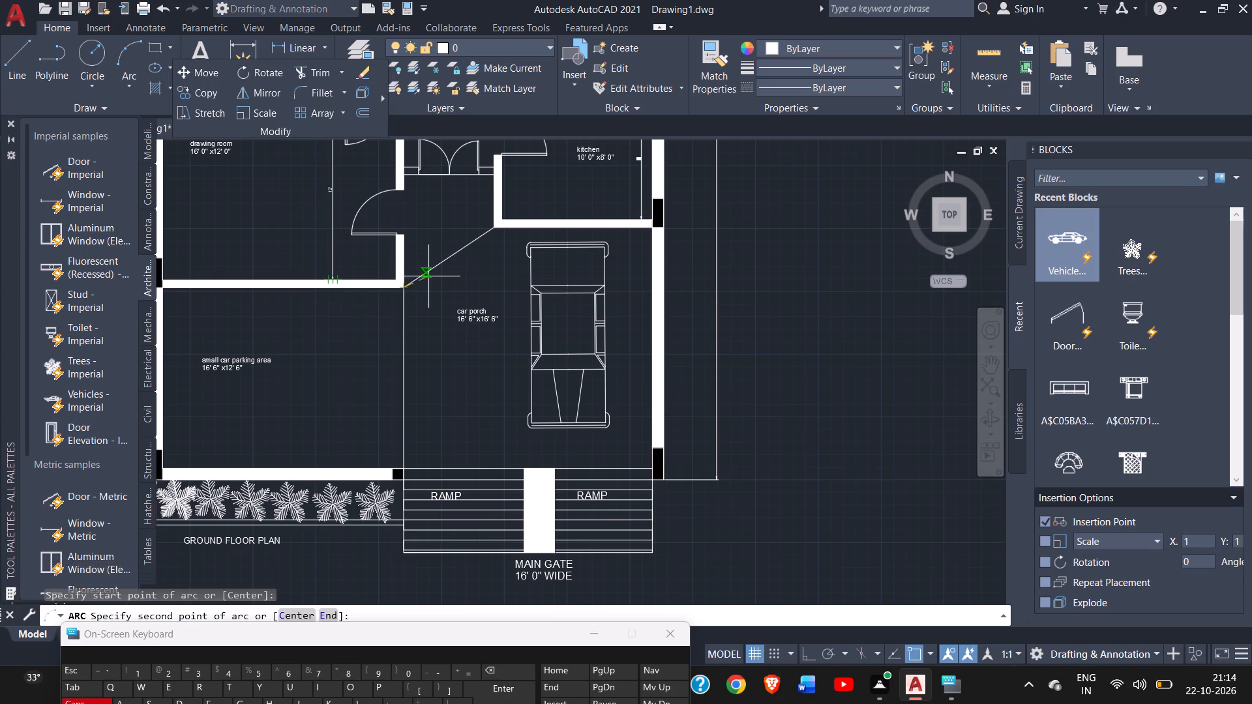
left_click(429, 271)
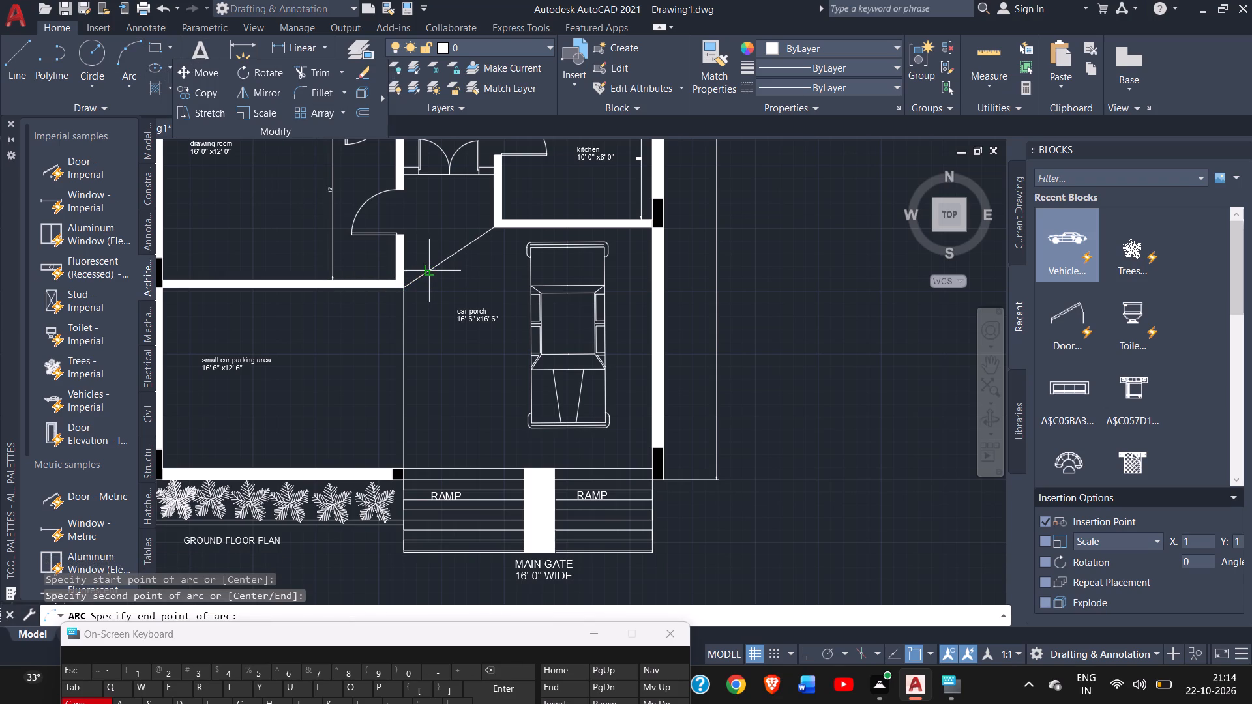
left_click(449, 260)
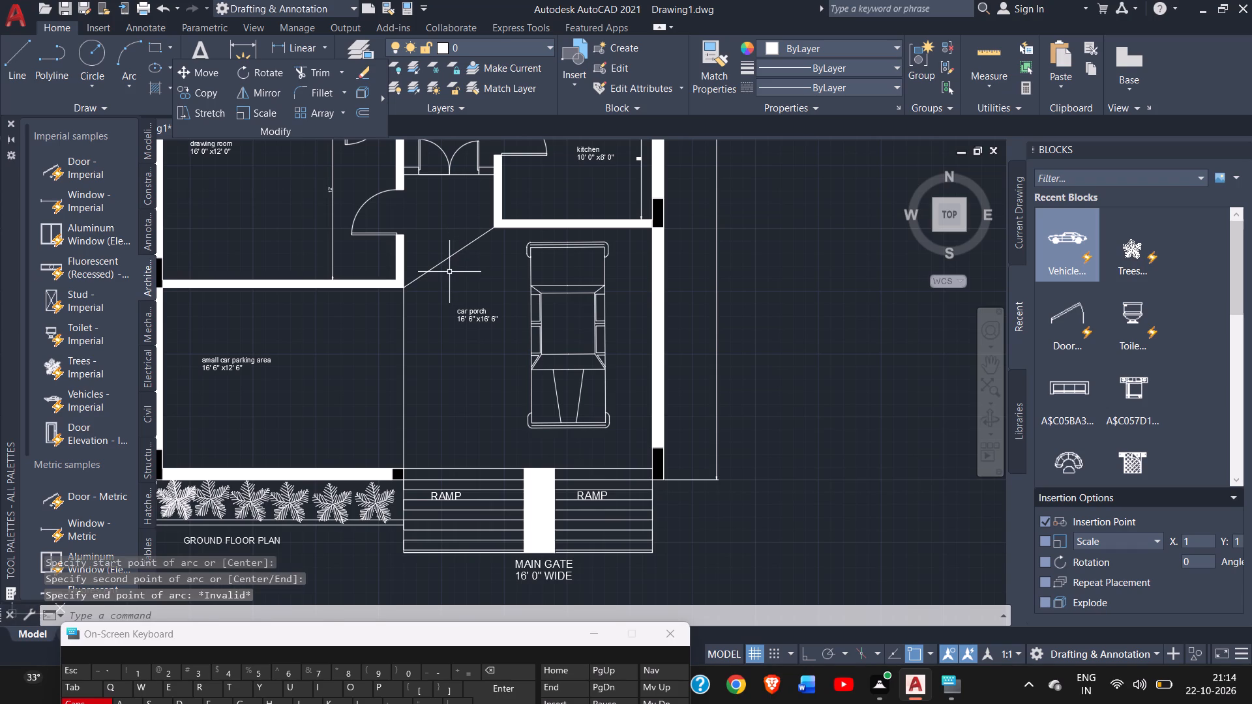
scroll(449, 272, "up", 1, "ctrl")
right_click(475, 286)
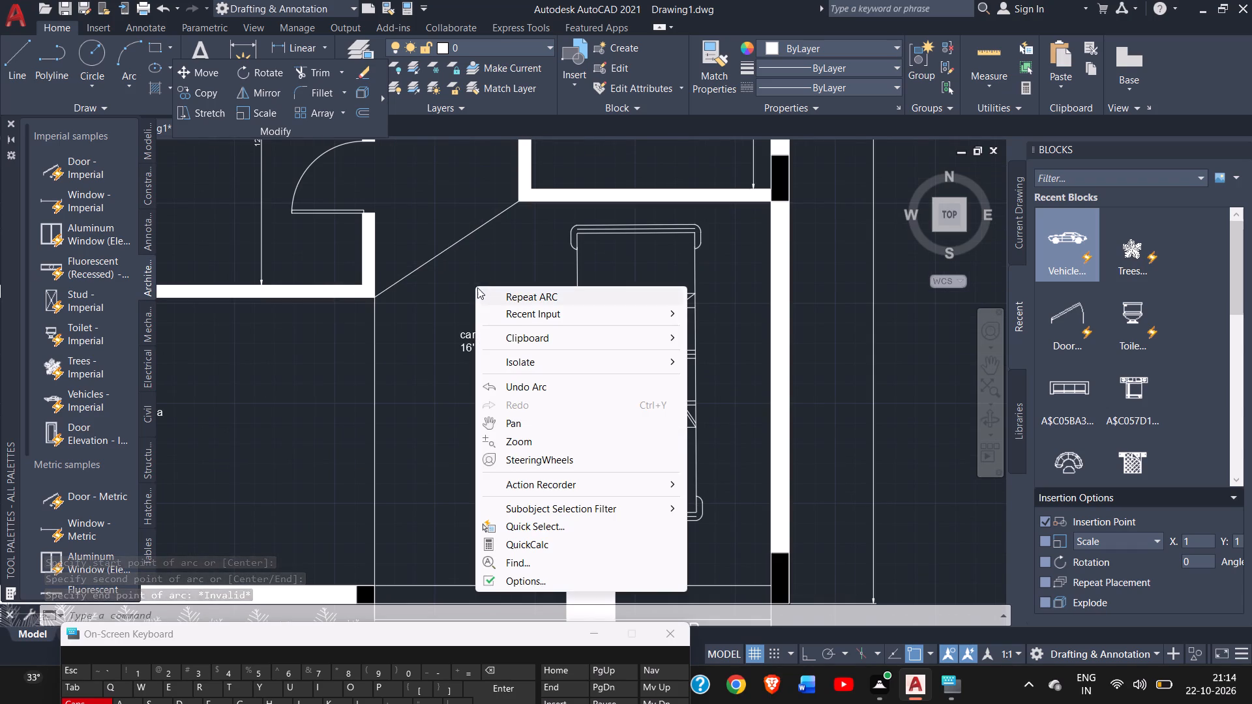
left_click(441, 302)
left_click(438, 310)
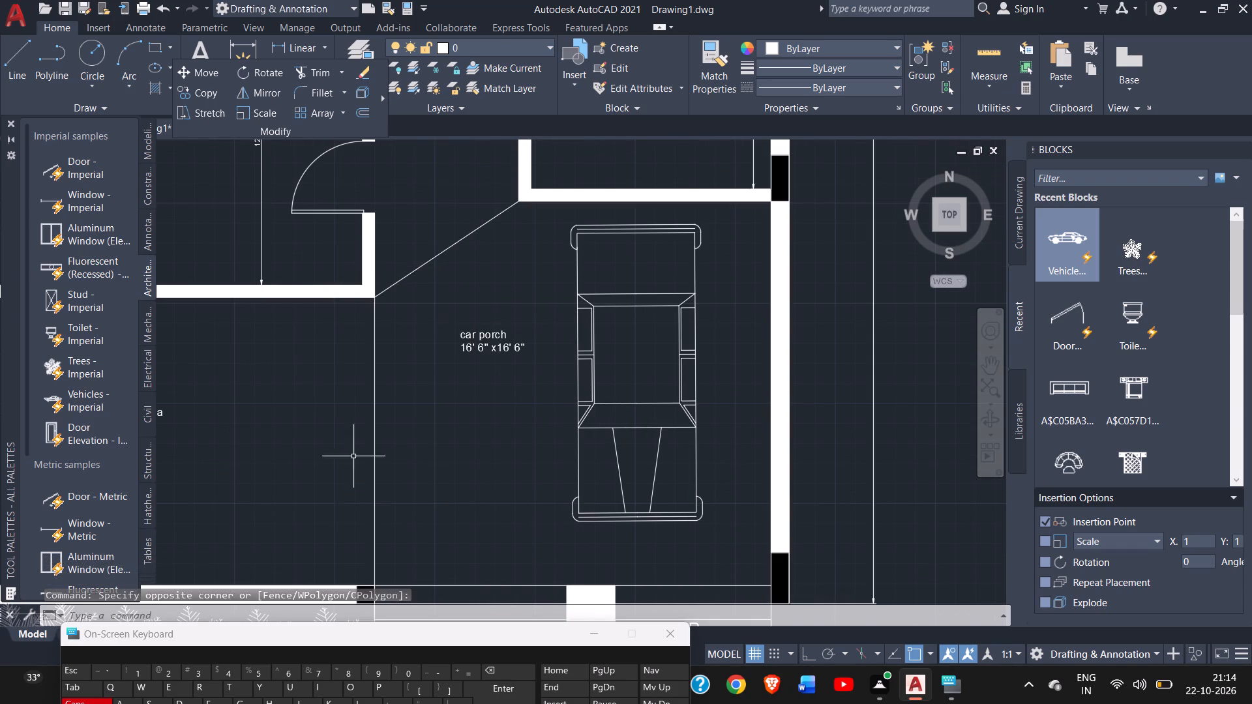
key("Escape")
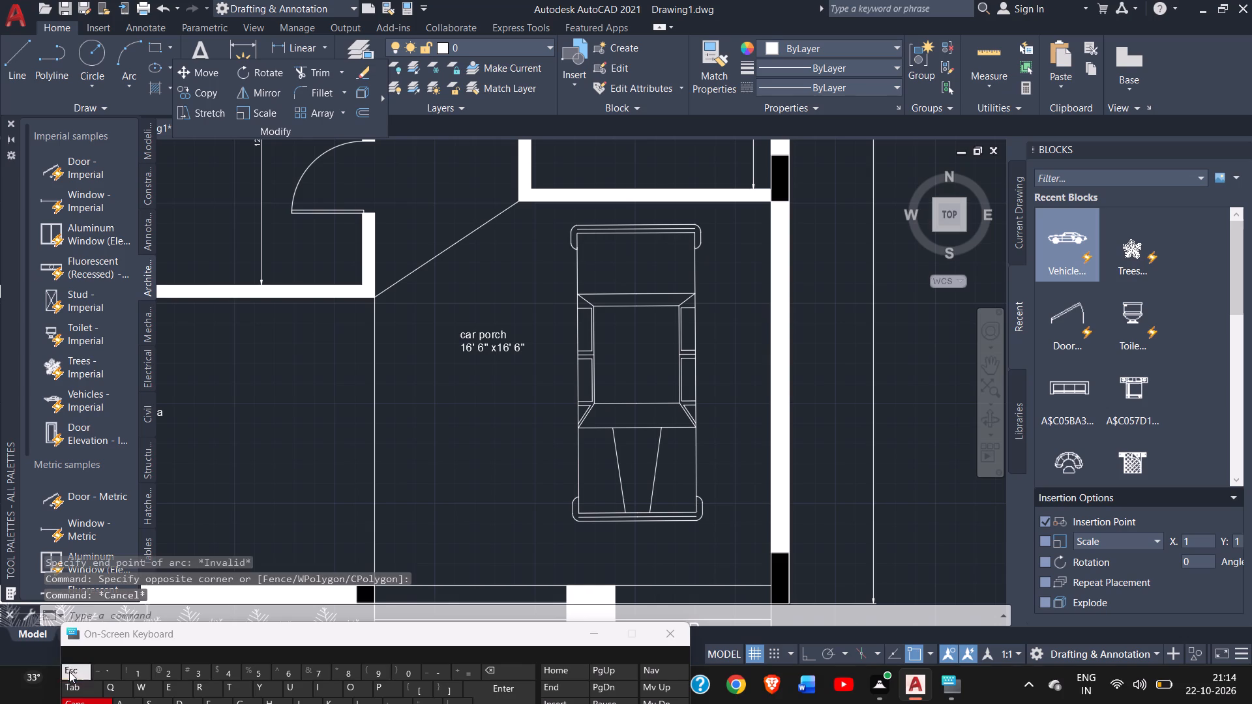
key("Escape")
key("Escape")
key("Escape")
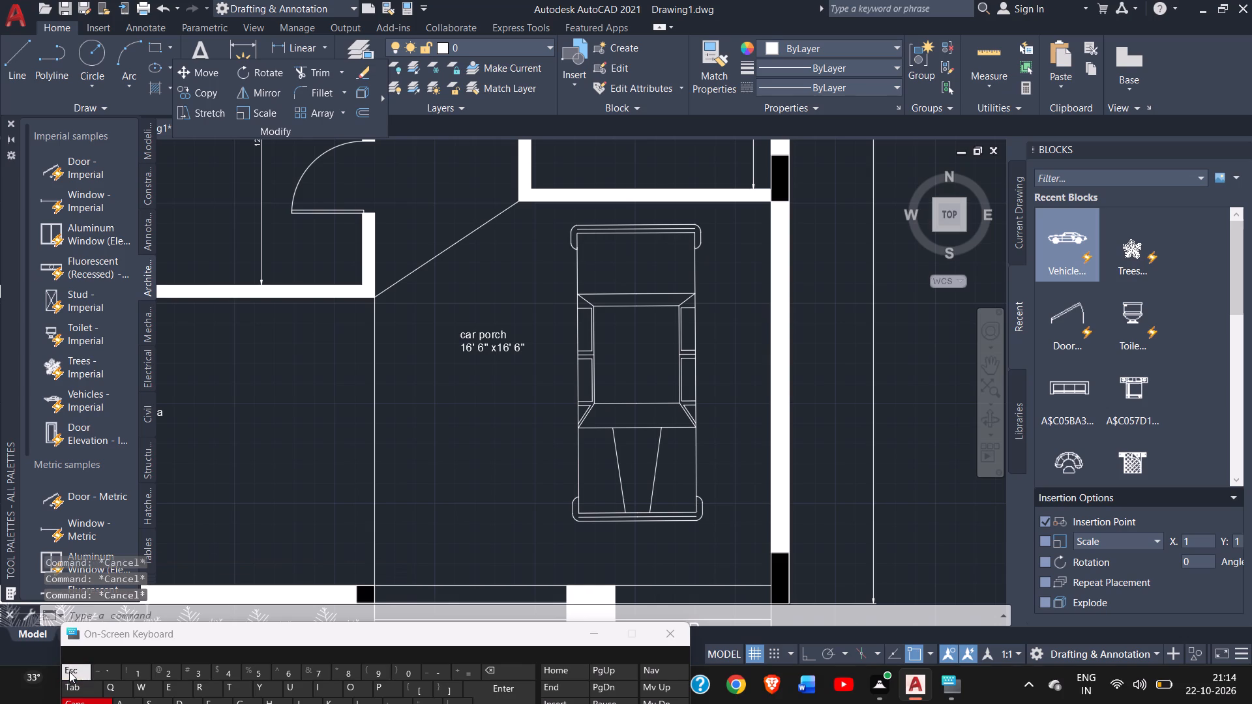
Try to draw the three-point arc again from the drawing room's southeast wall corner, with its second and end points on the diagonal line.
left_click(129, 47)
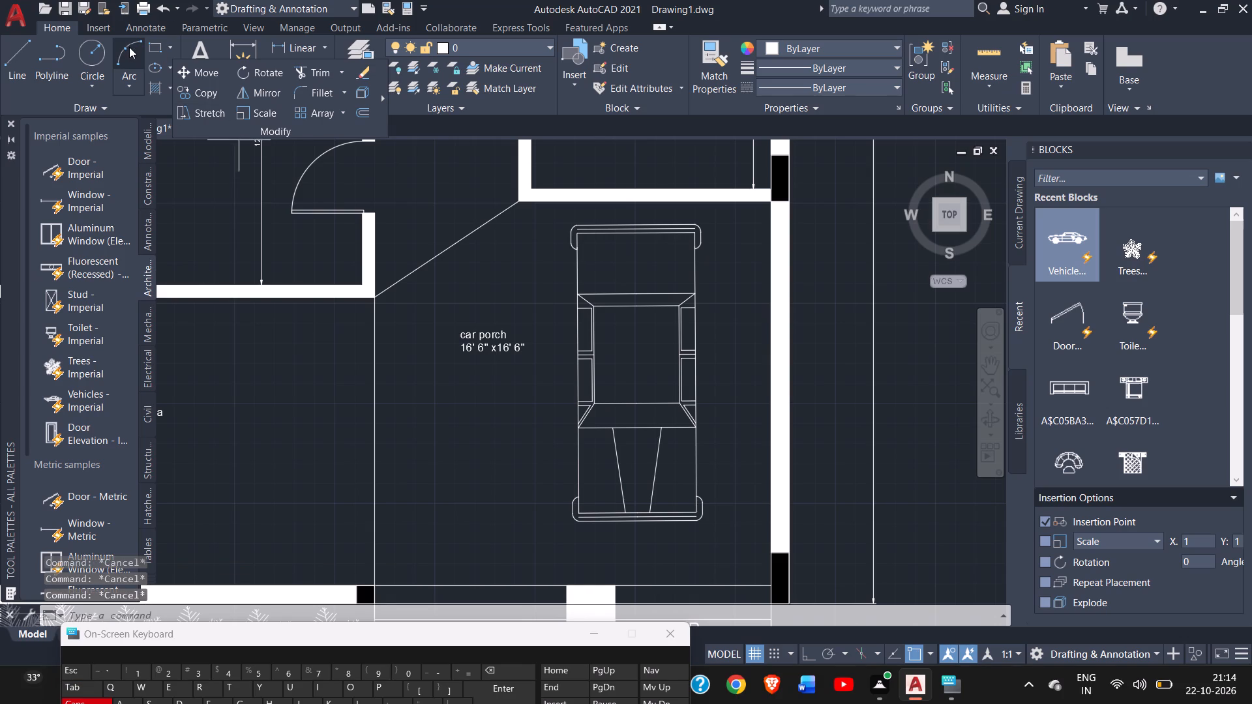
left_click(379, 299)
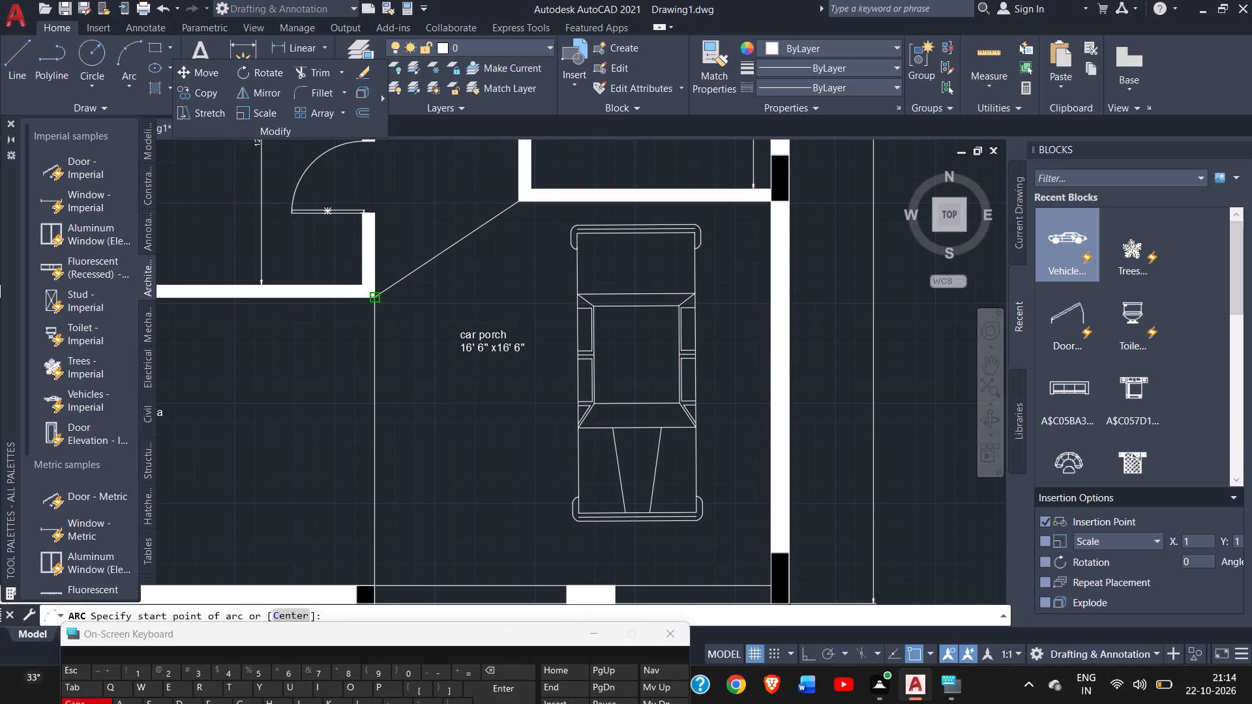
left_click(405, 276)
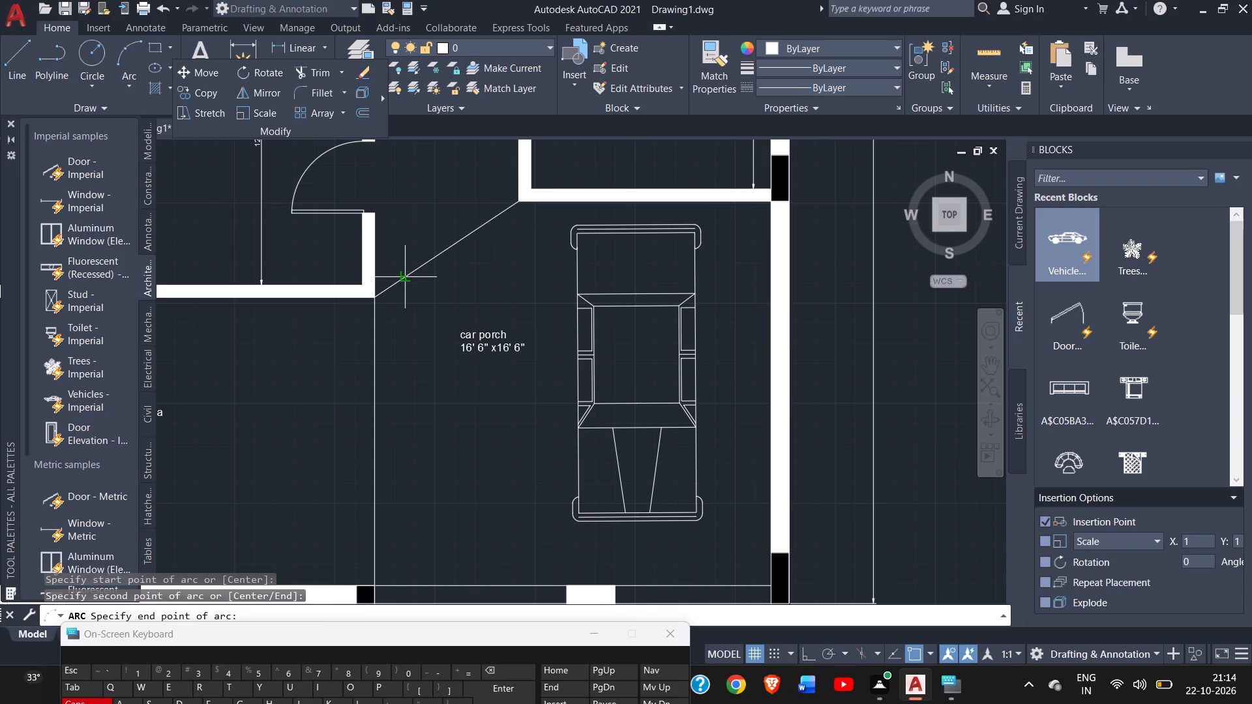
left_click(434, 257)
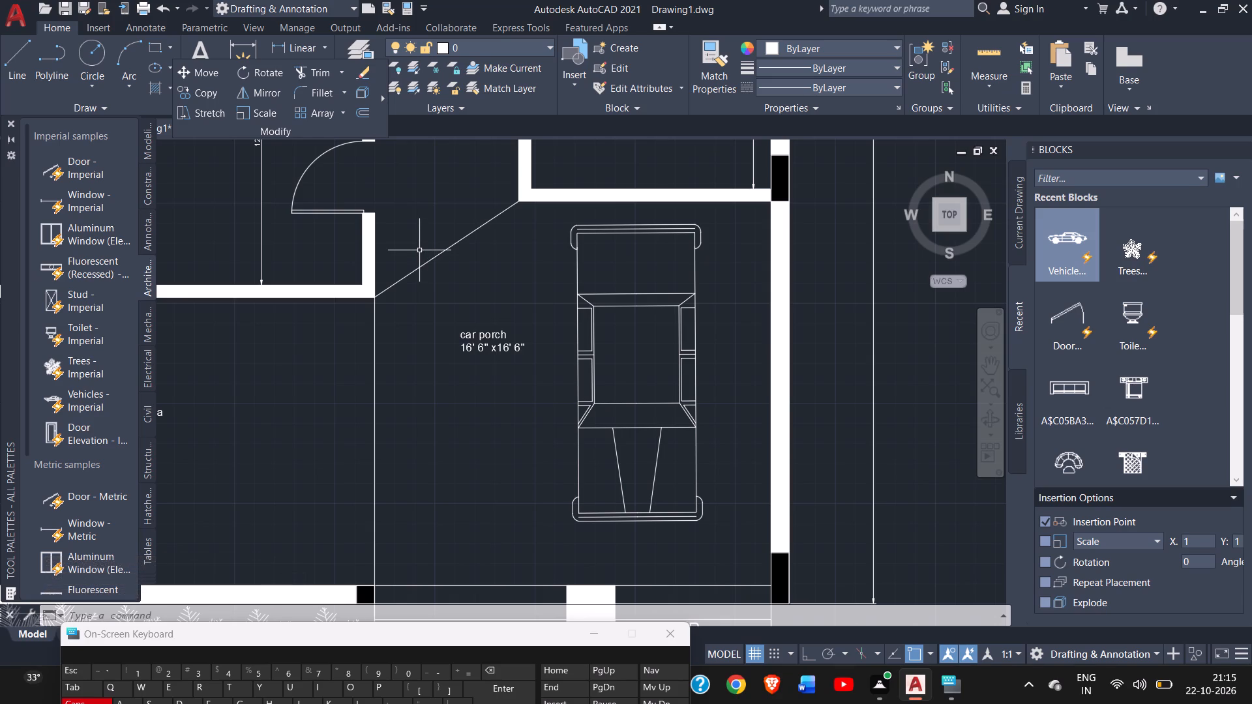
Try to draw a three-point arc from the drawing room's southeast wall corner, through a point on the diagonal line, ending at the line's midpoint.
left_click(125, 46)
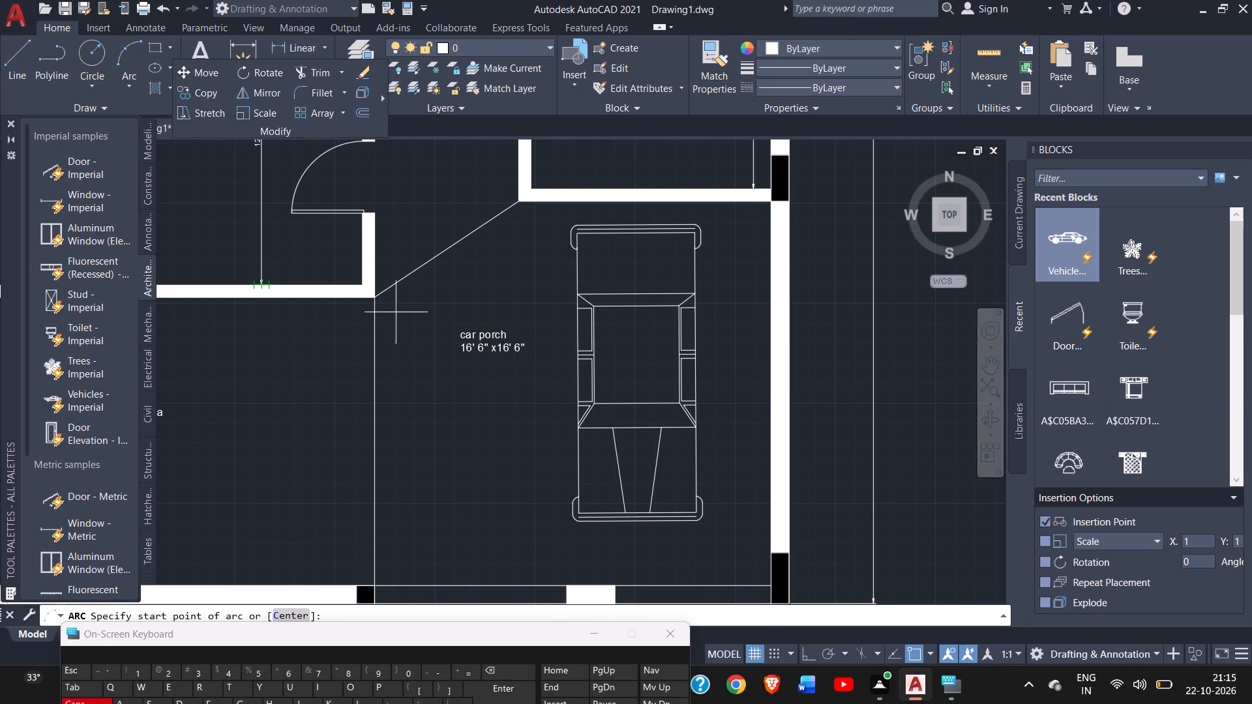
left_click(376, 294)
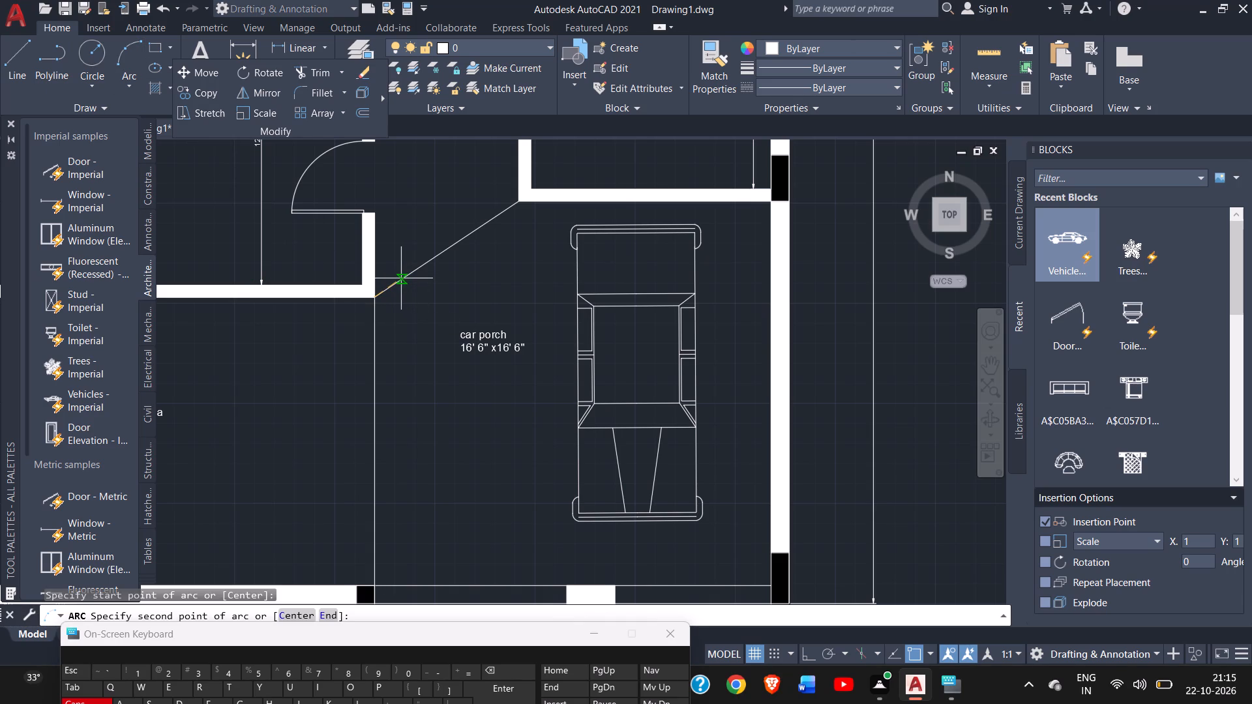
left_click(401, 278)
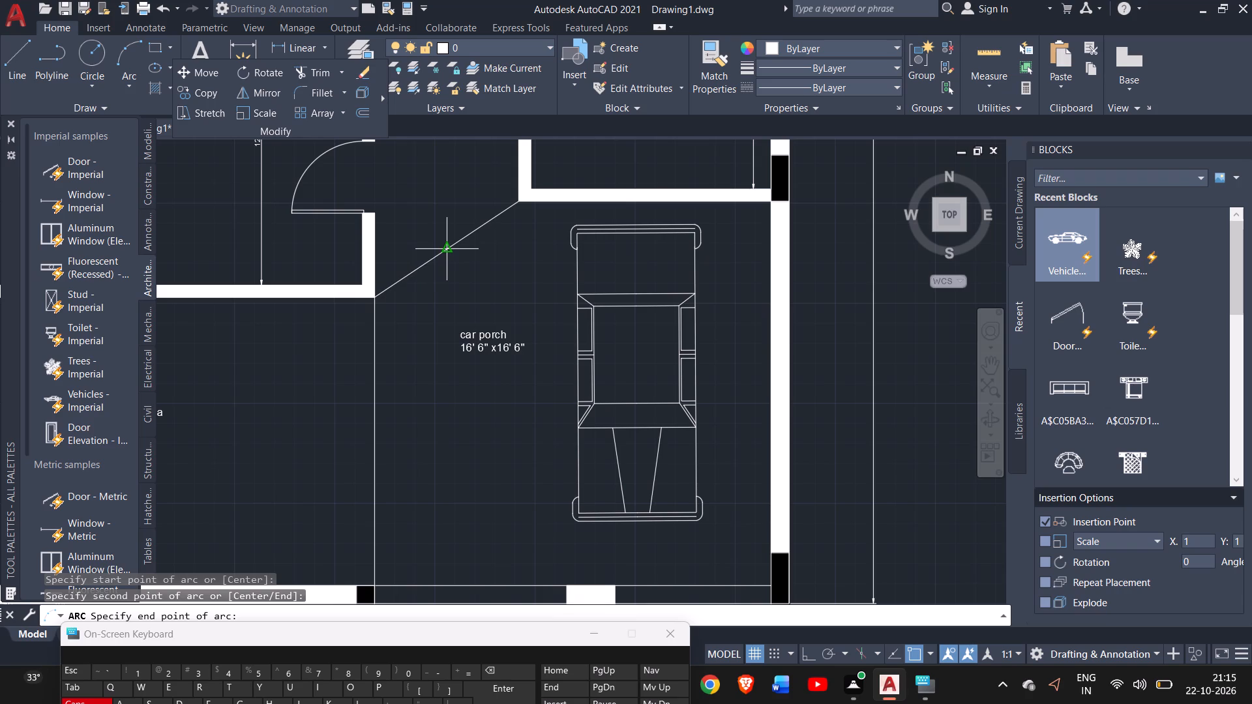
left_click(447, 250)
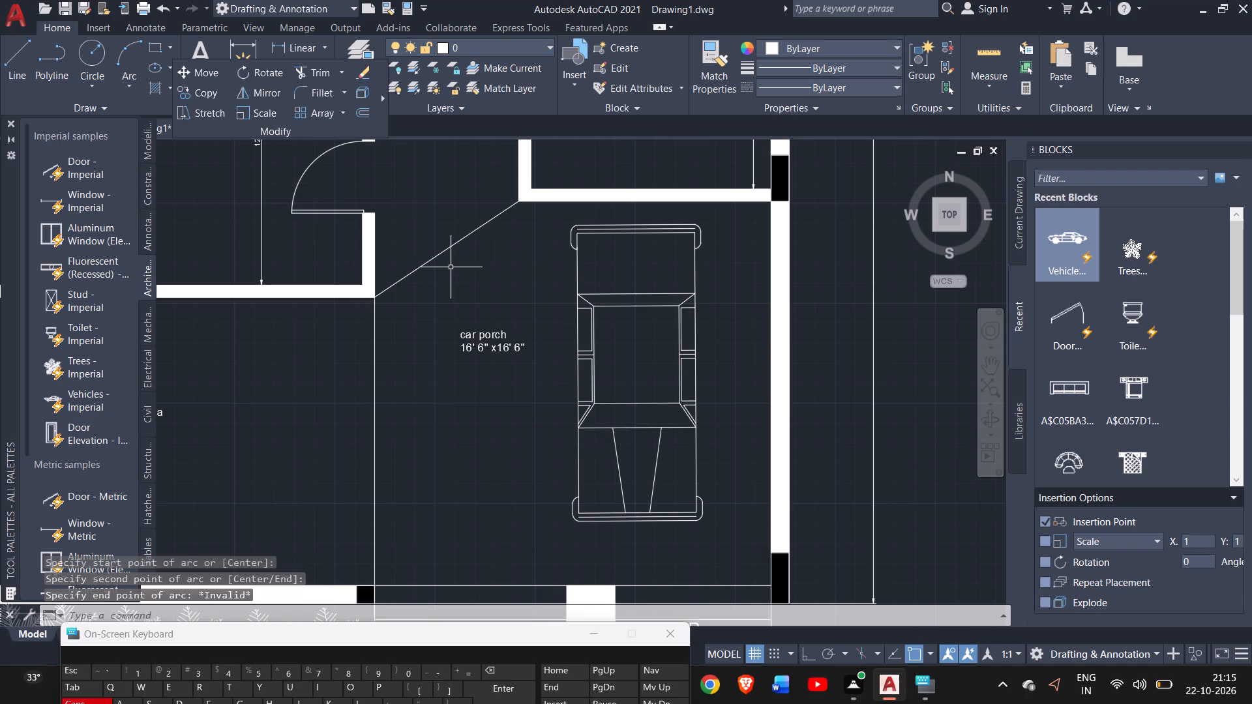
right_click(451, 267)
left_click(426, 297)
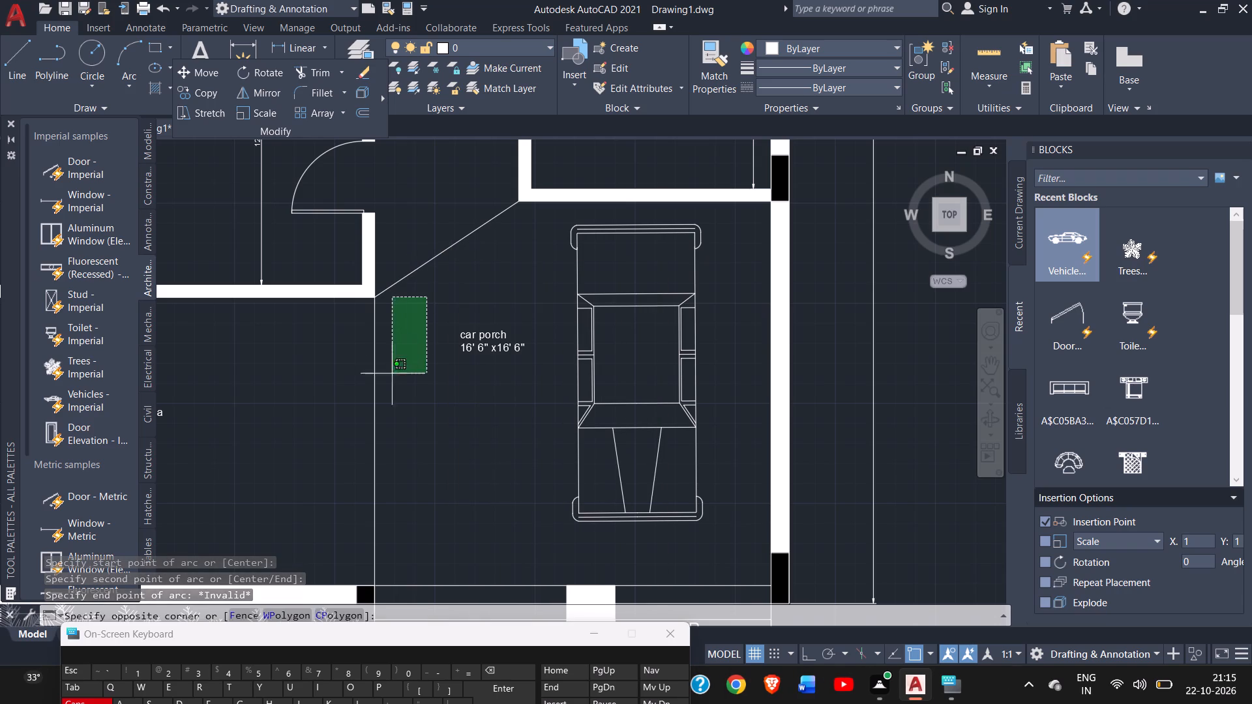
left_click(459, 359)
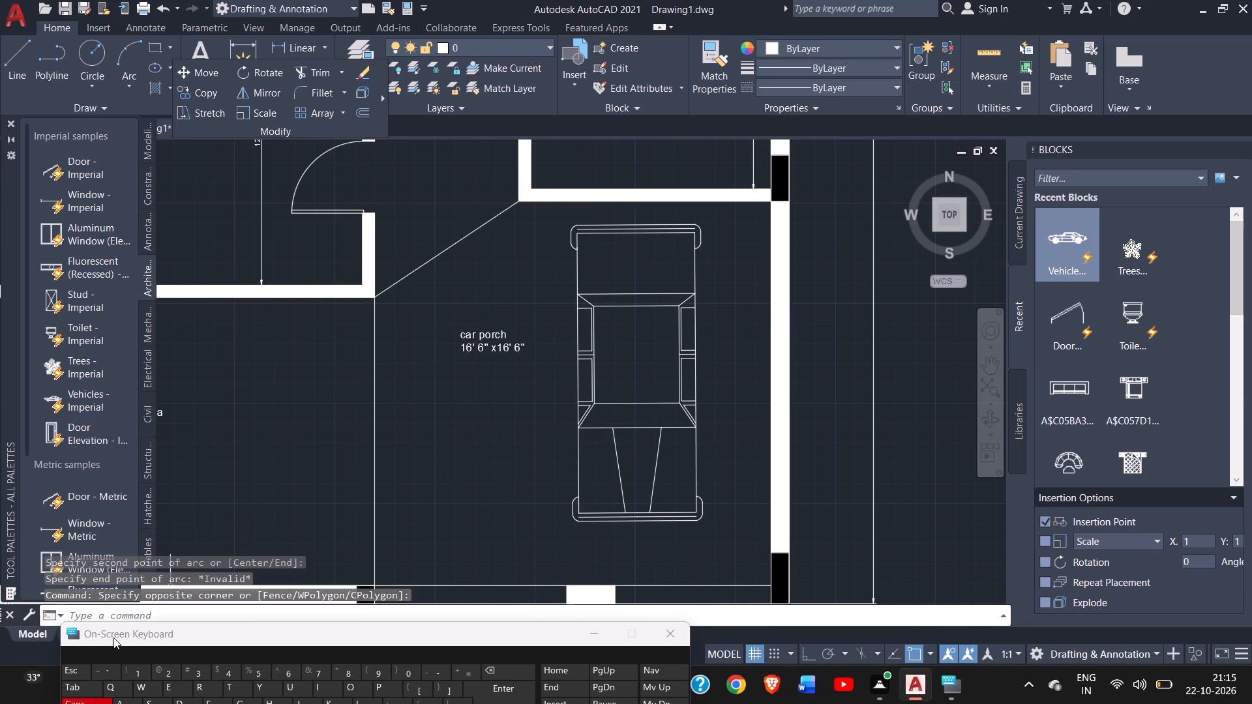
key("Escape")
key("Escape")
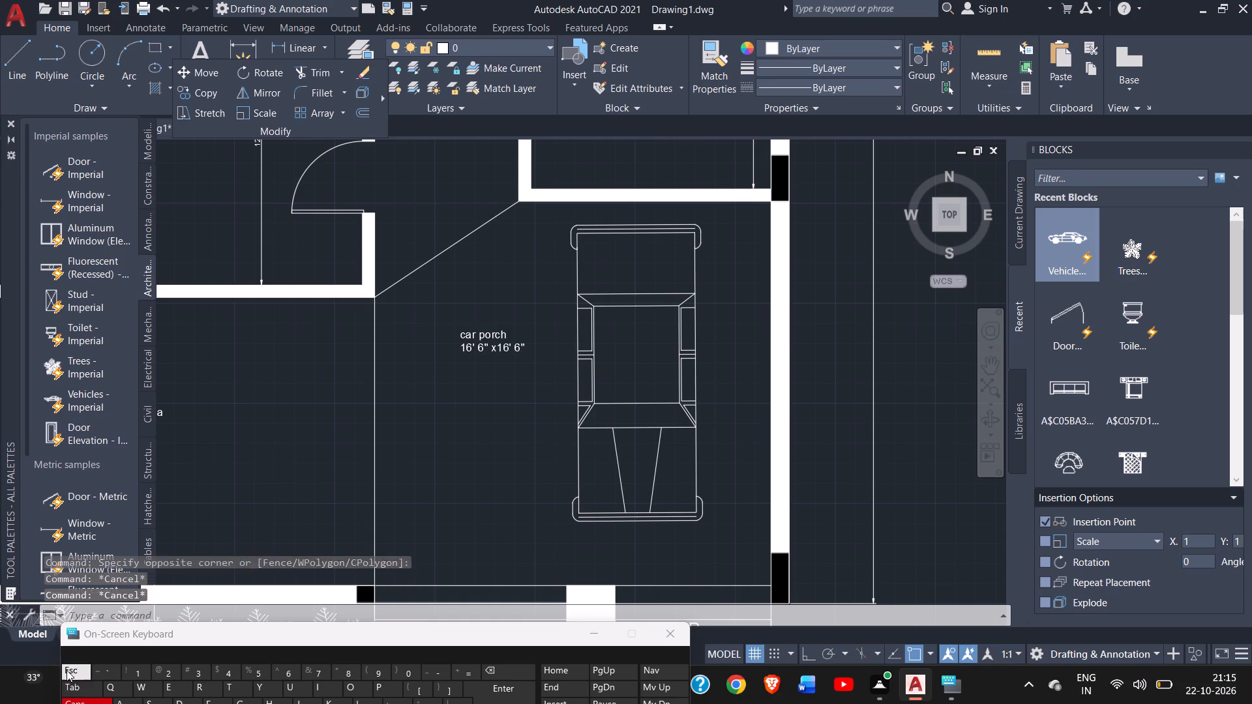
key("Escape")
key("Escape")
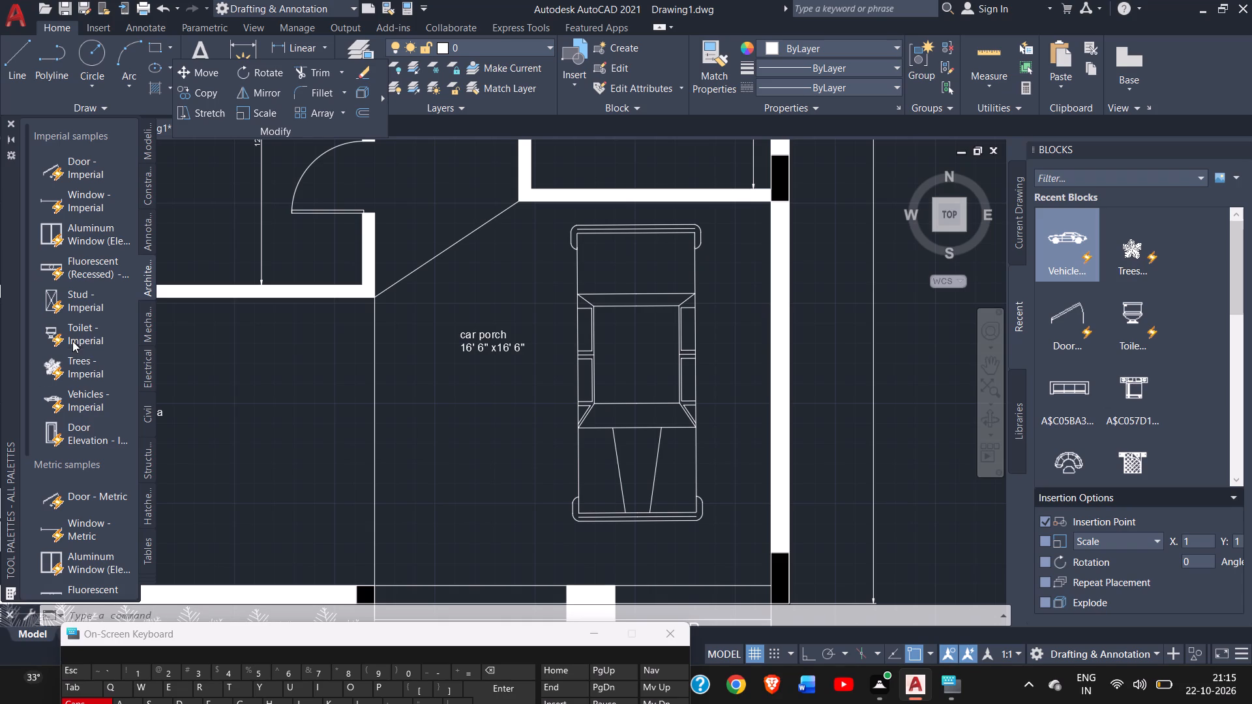
Draw a shallow three-point arc along the diagonal line, from the drawing room's southeast wall corner to the line's midpoint.
left_click(119, 74)
left_click(129, 57)
double_click(129, 57)
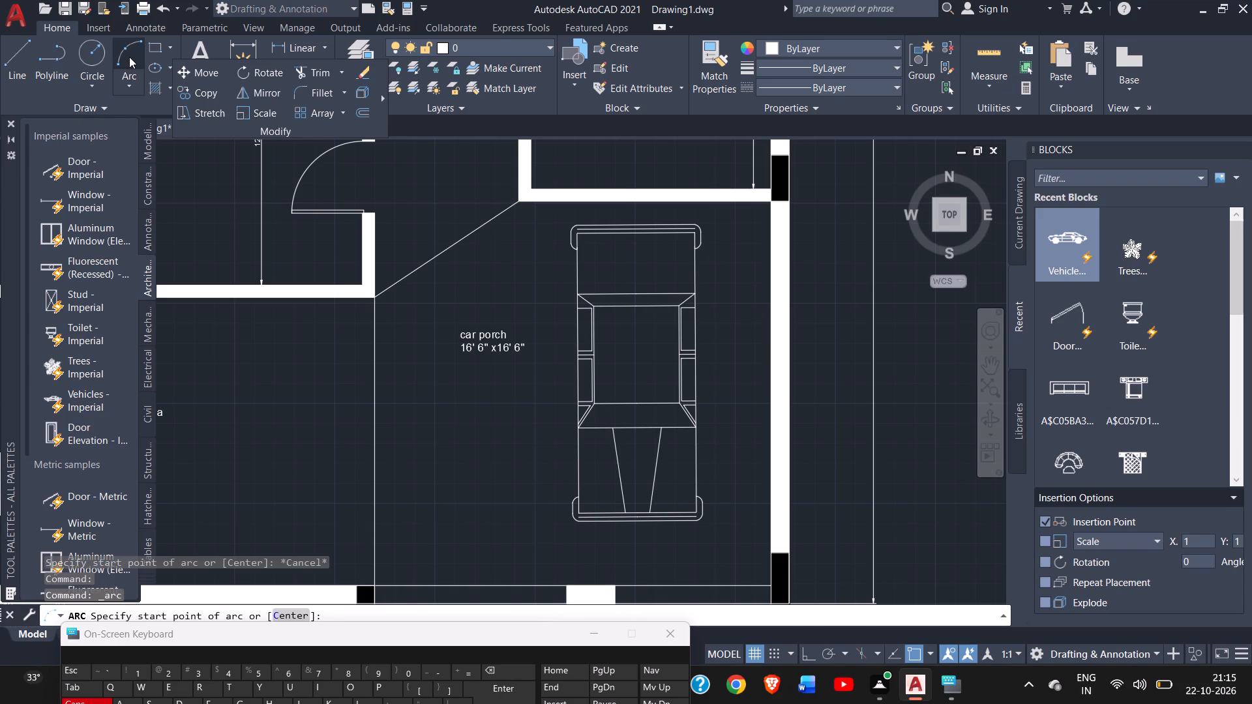
left_click(371, 294)
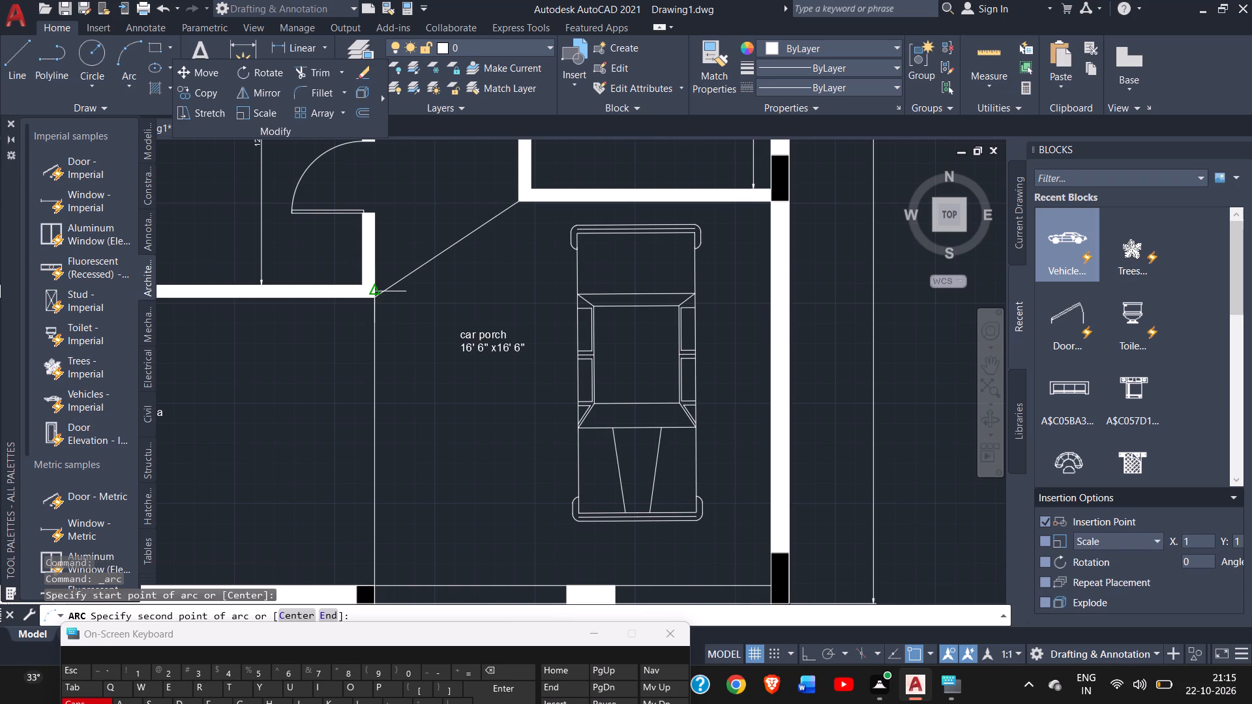
left_click(408, 276)
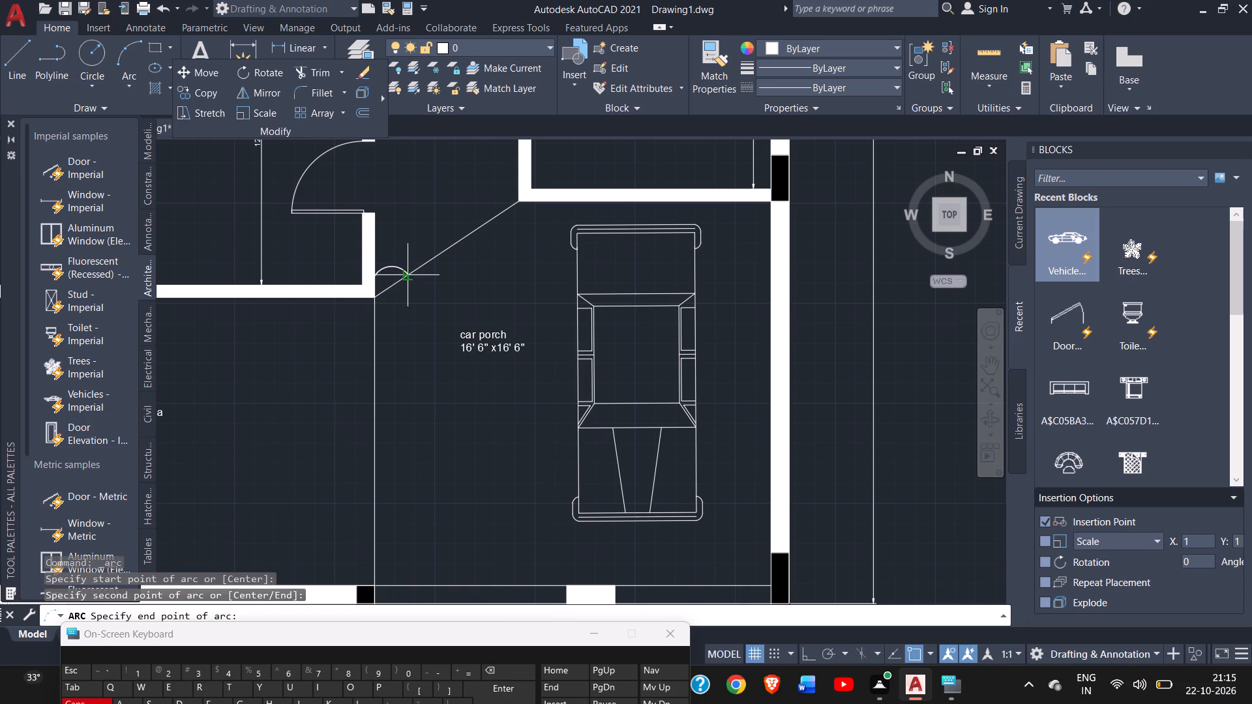
left_click(451, 246)
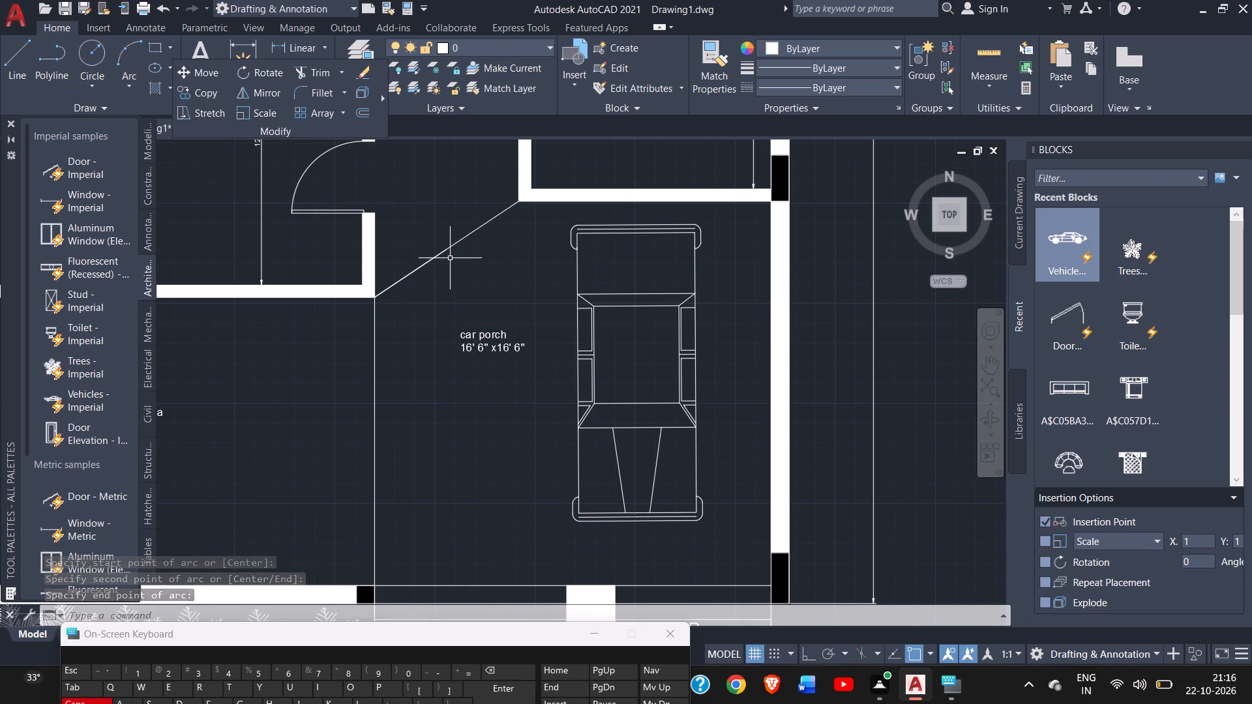
scroll(450, 258, "up", 3, "ctrl")
scroll(450, 258, "down", 2, "ctrl")
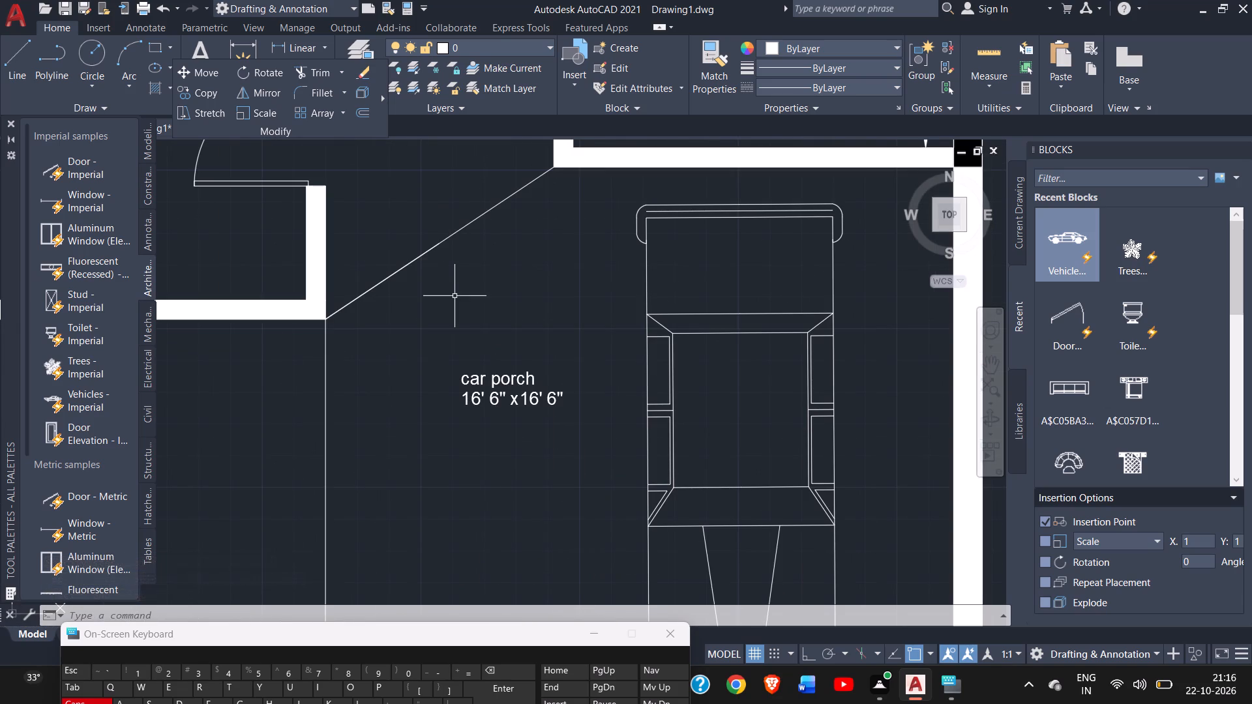
right_click(455, 296)
left_click(432, 287)
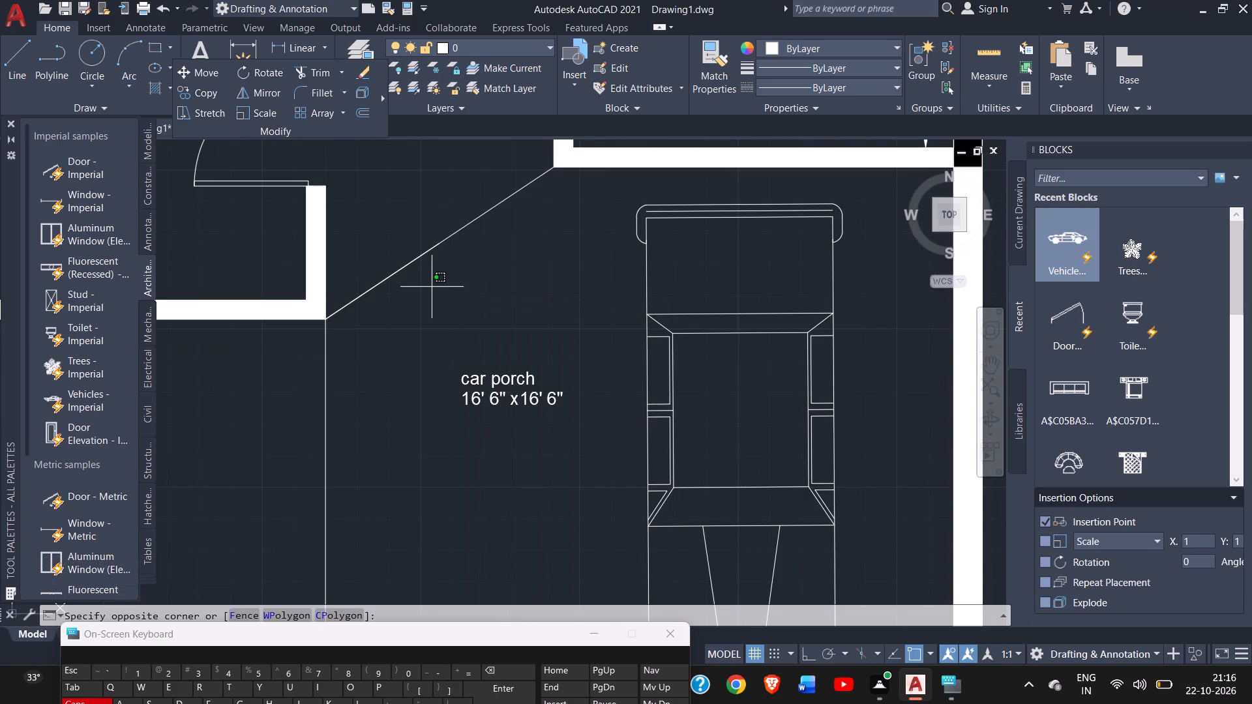
left_click(387, 366)
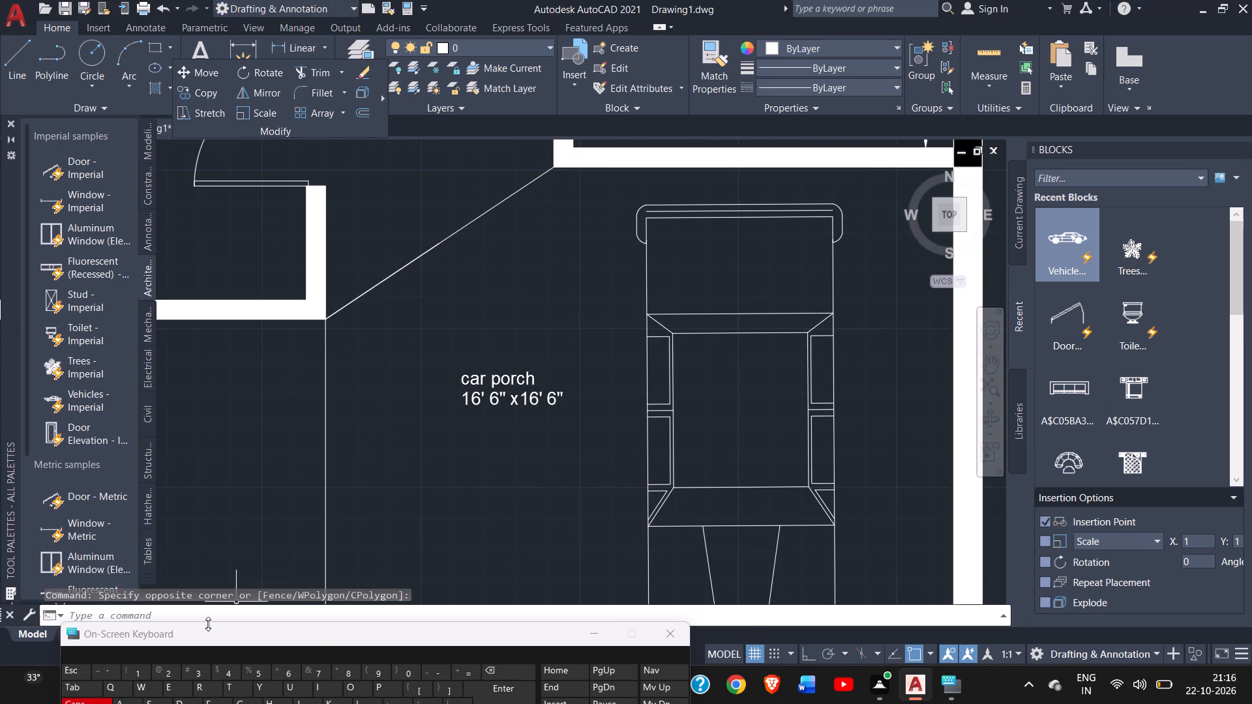
key("Escape")
key("Escape")
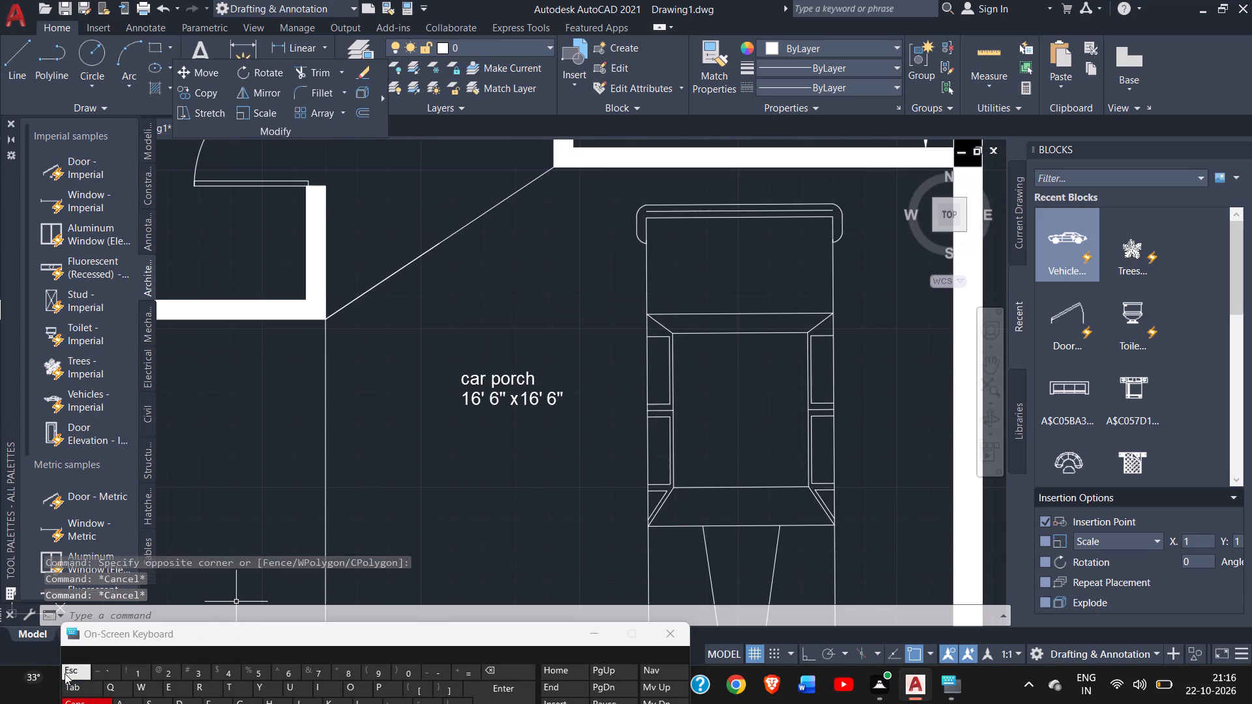
key("Escape")
key("Escape")
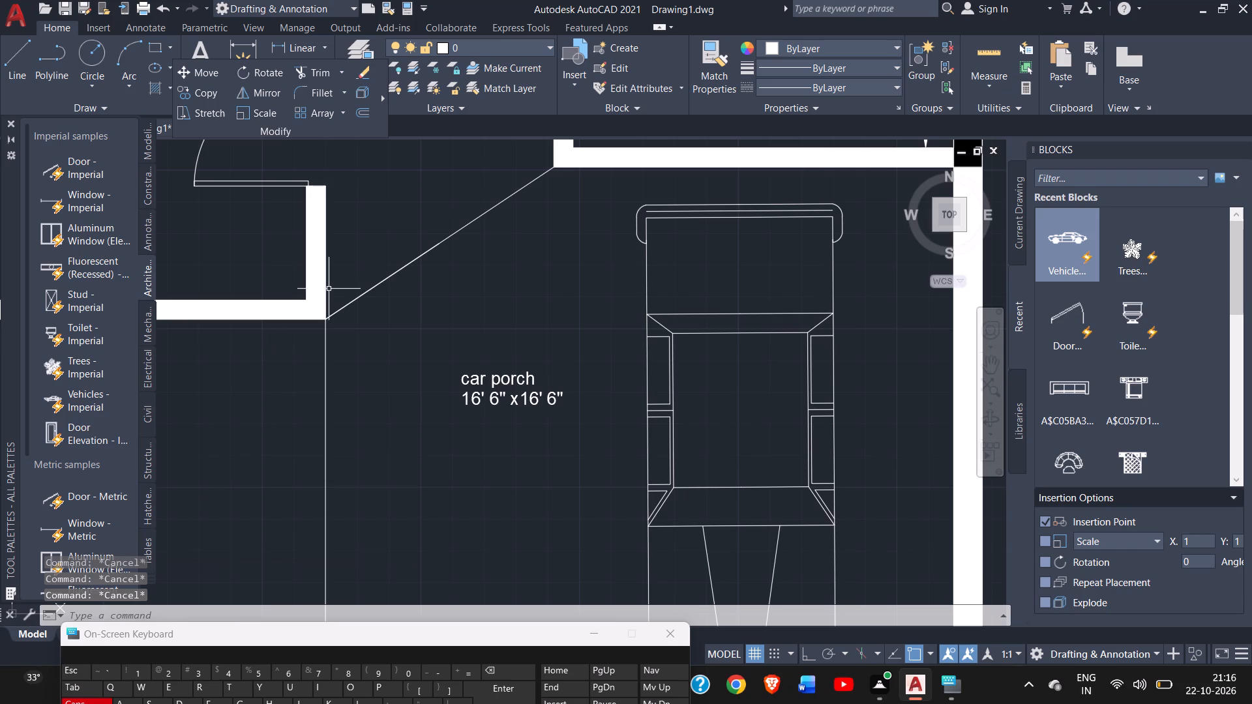
Draw another three-point arc from the drawing room's southeast wall corner, ending on the diagonal line just short of its midpoint.
left_click(117, 75)
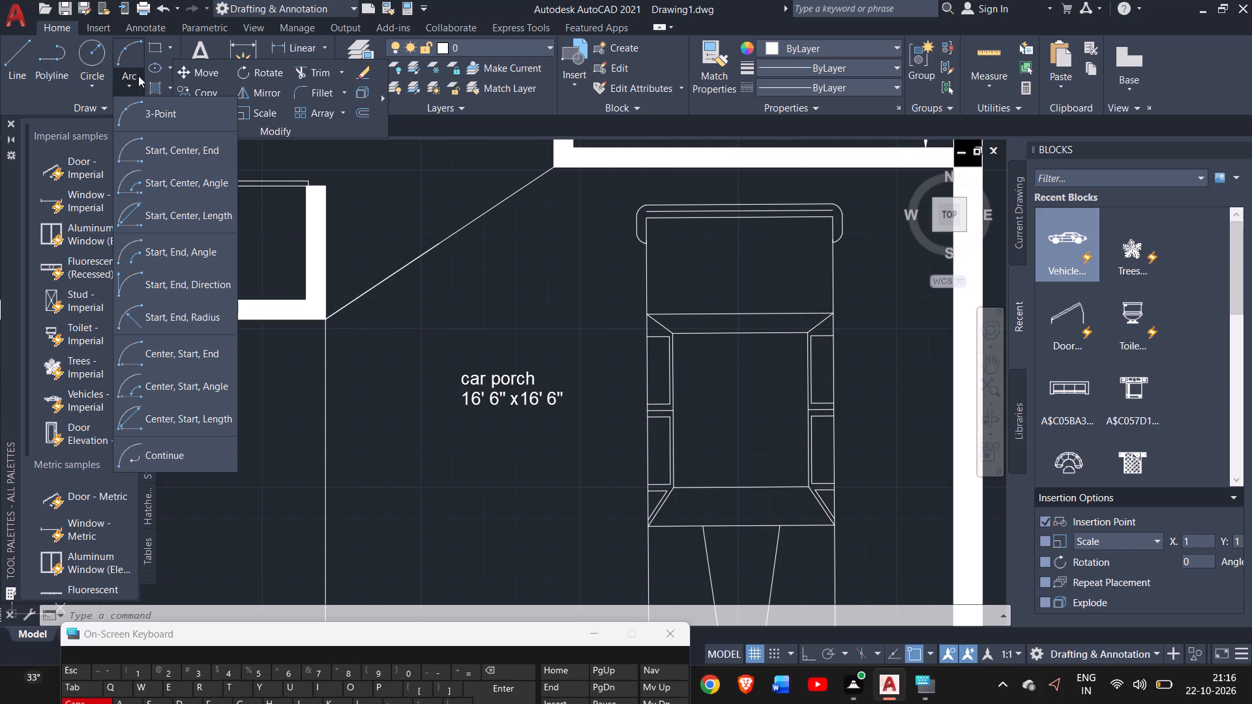
left_click(141, 101)
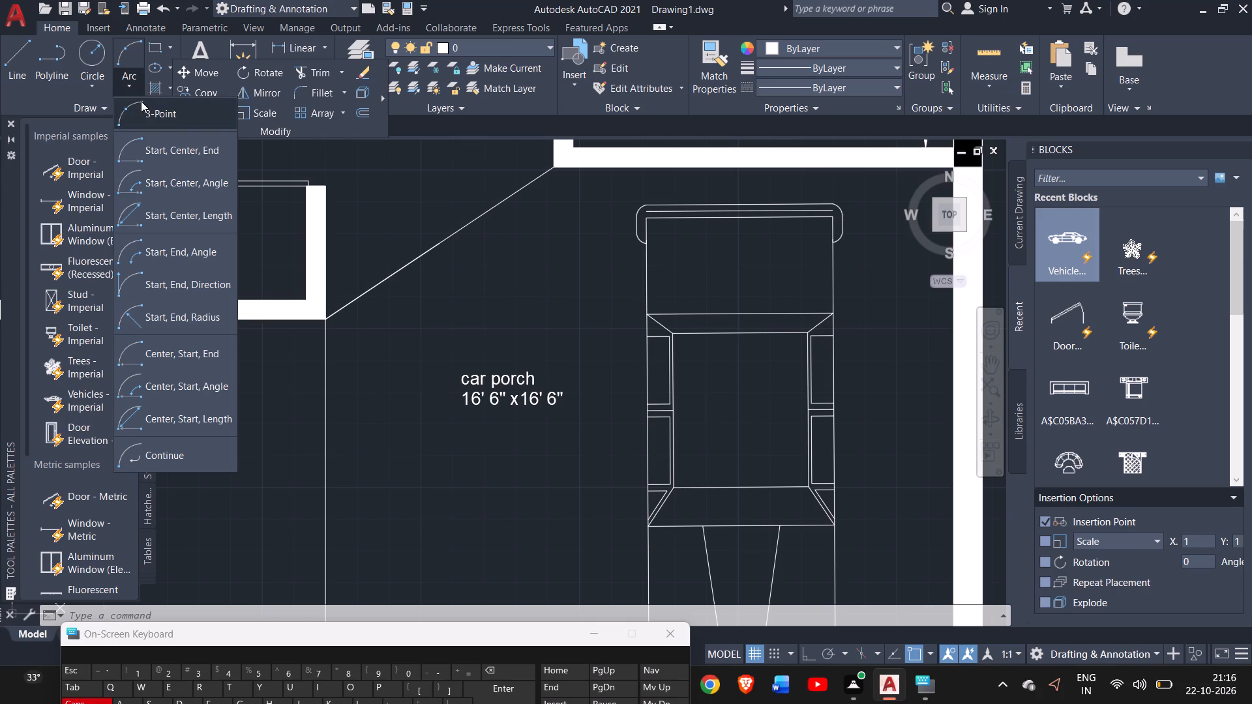
left_click(326, 320)
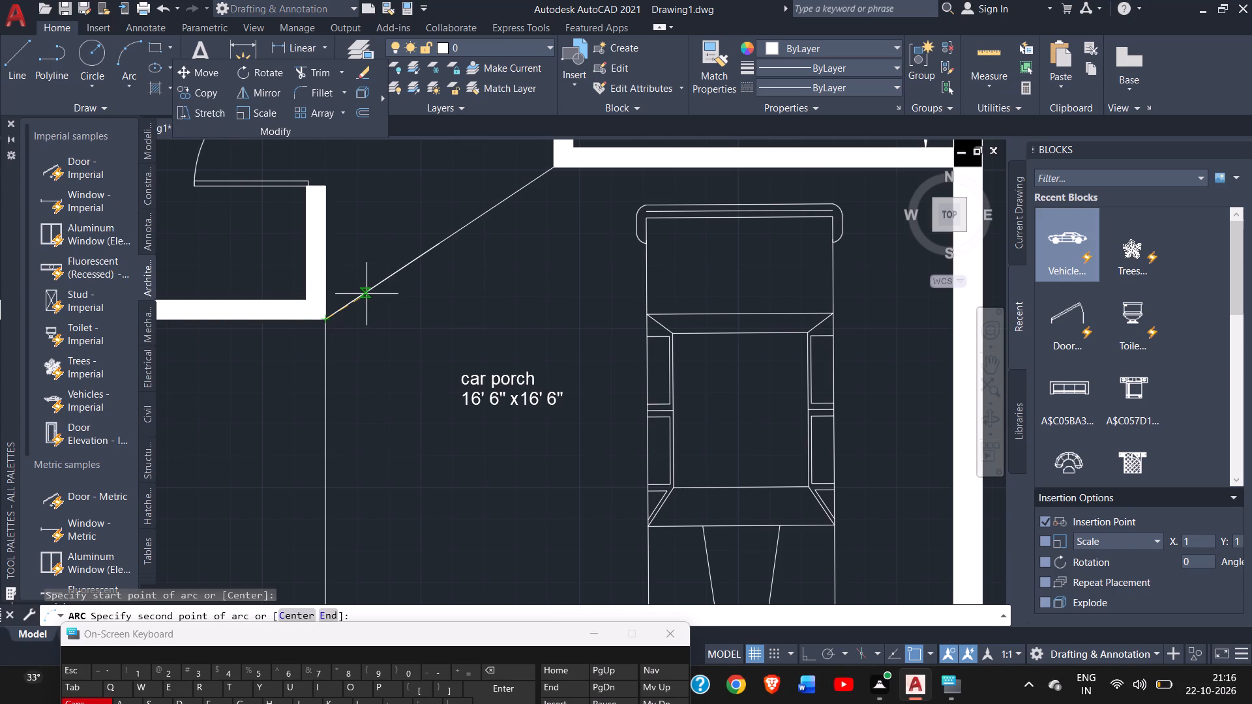
left_click(367, 294)
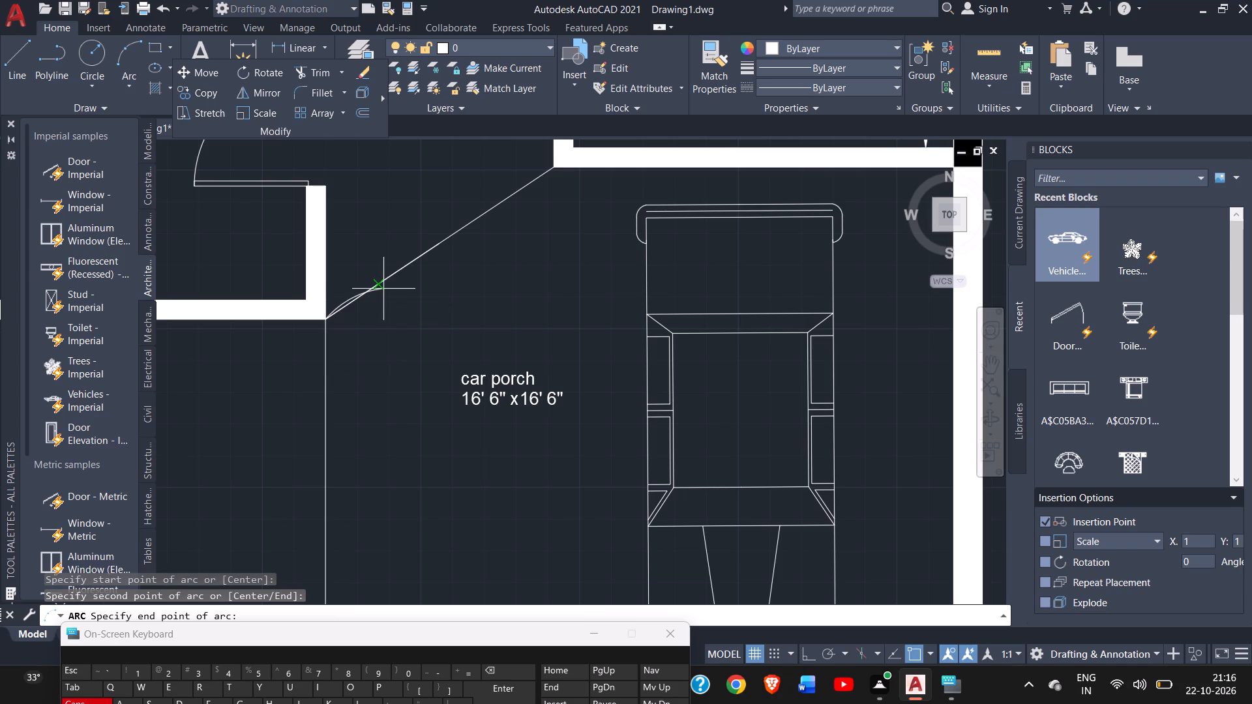
left_click(428, 250)
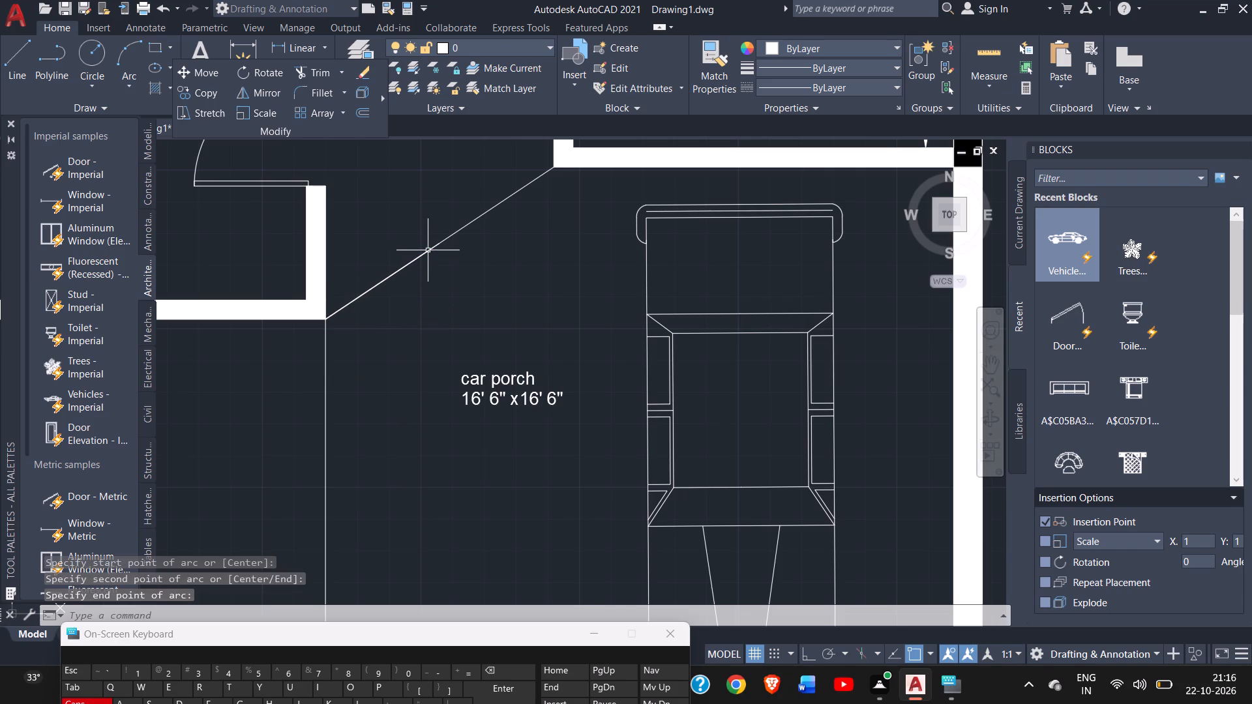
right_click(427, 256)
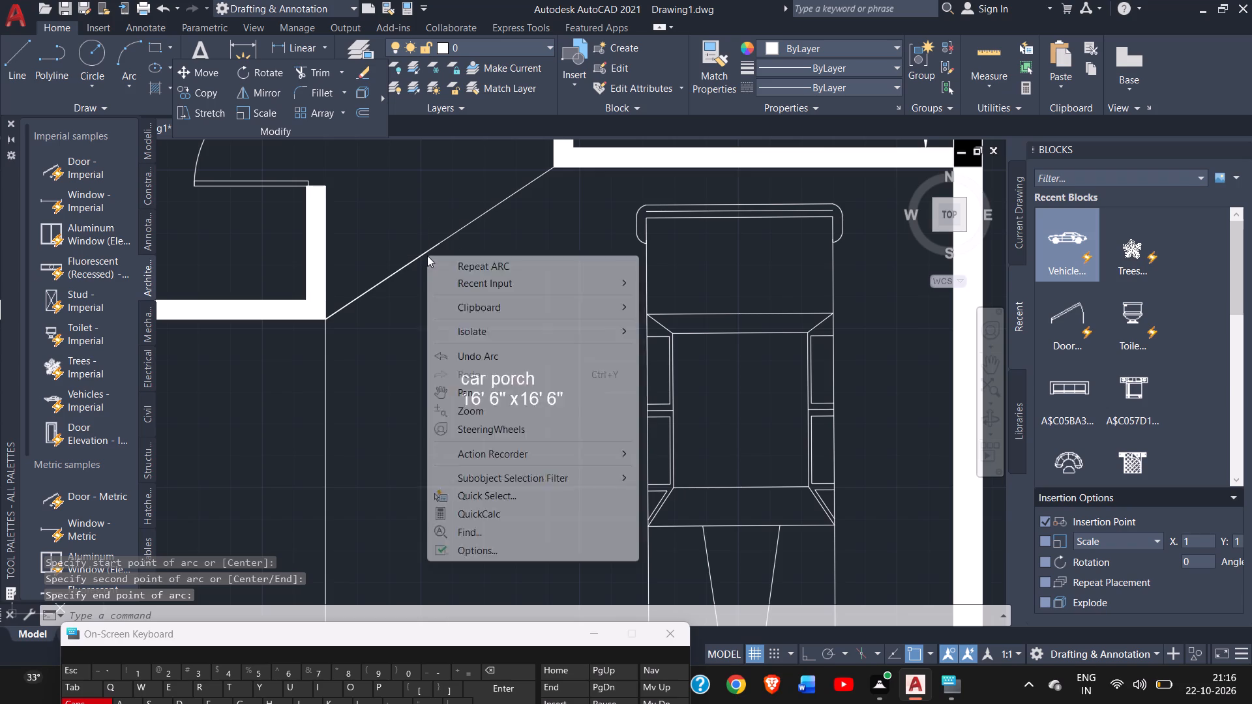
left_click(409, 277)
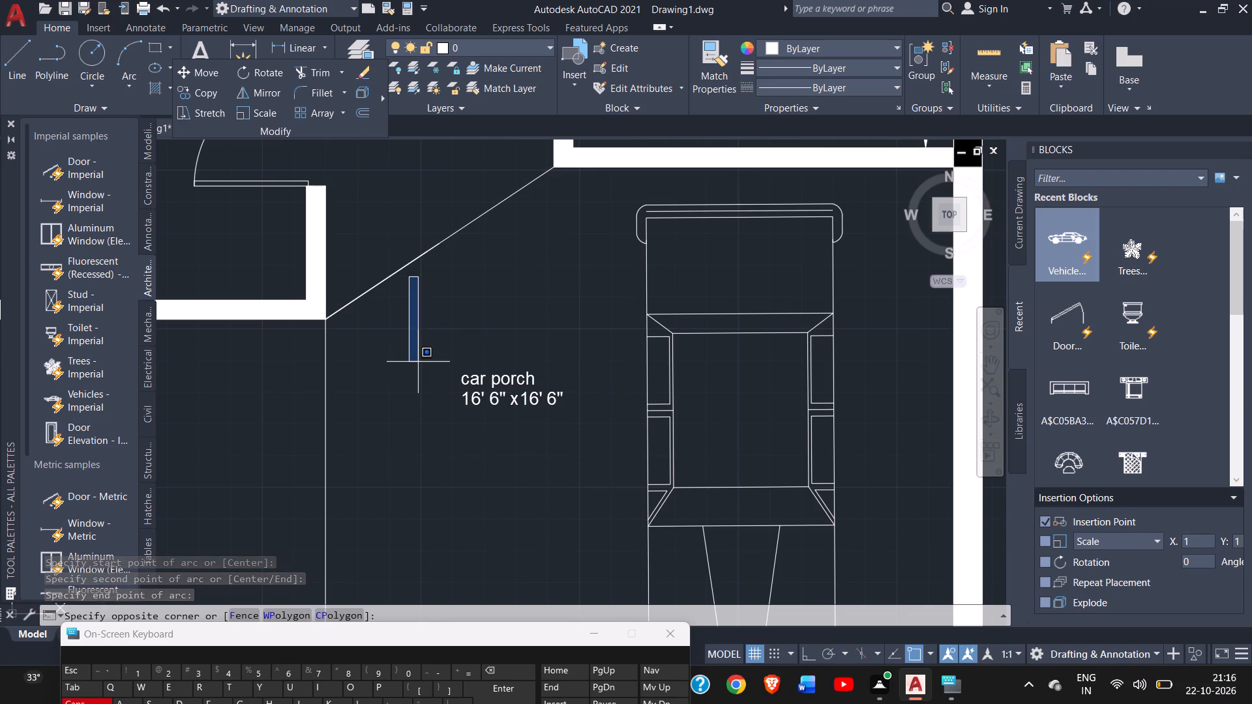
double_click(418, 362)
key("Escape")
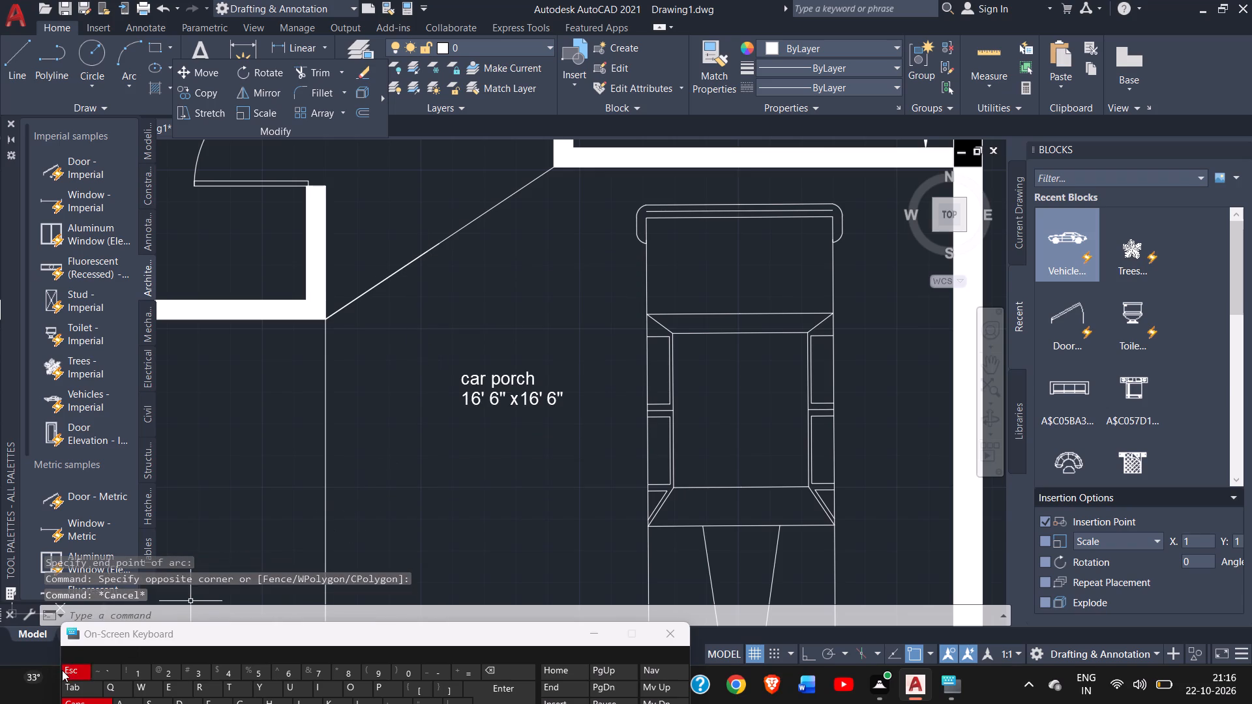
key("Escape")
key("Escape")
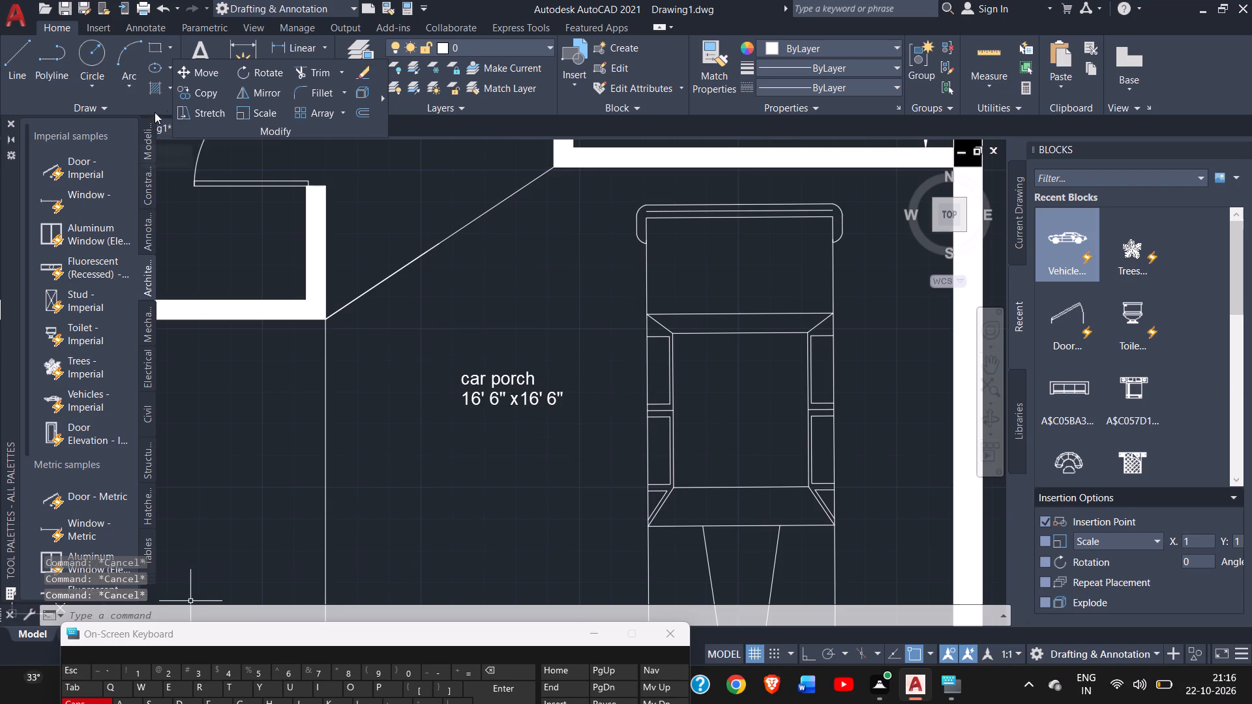
Draw a three-point arc from the drawing room's southeast wall corner, through a nearby point on the diagonal line, ending near the line's midpoint.
left_click(121, 59)
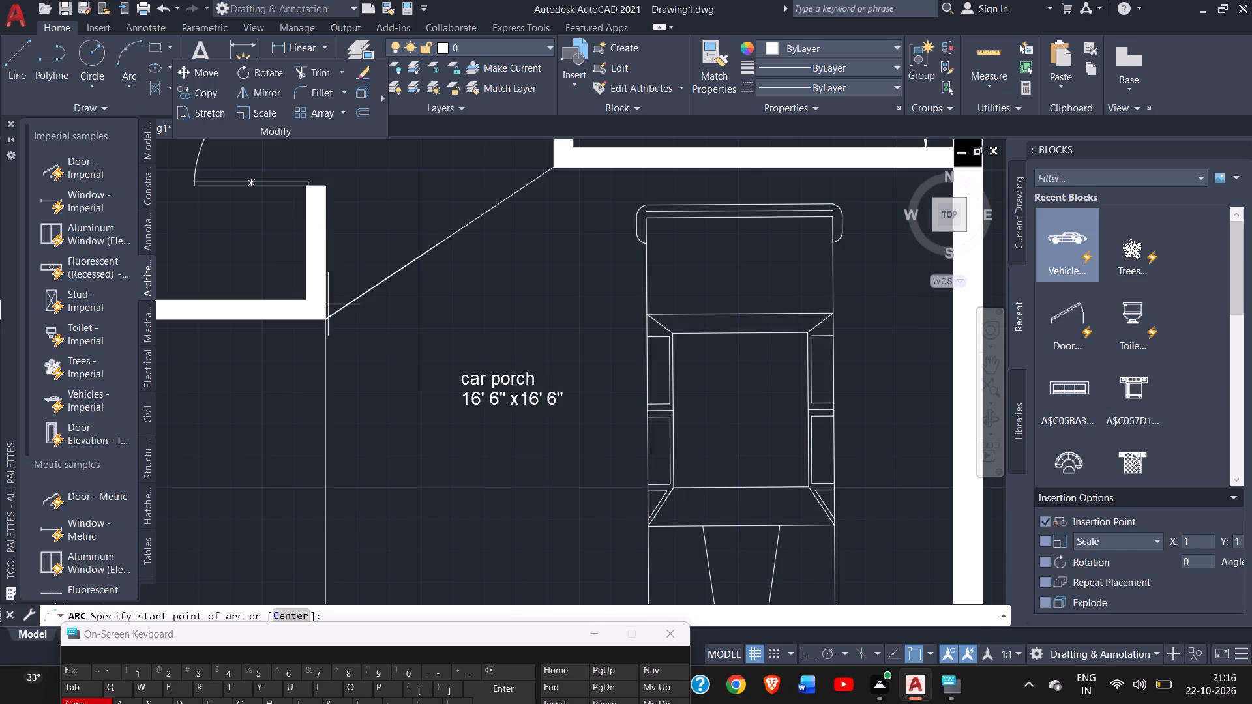
left_click(323, 319)
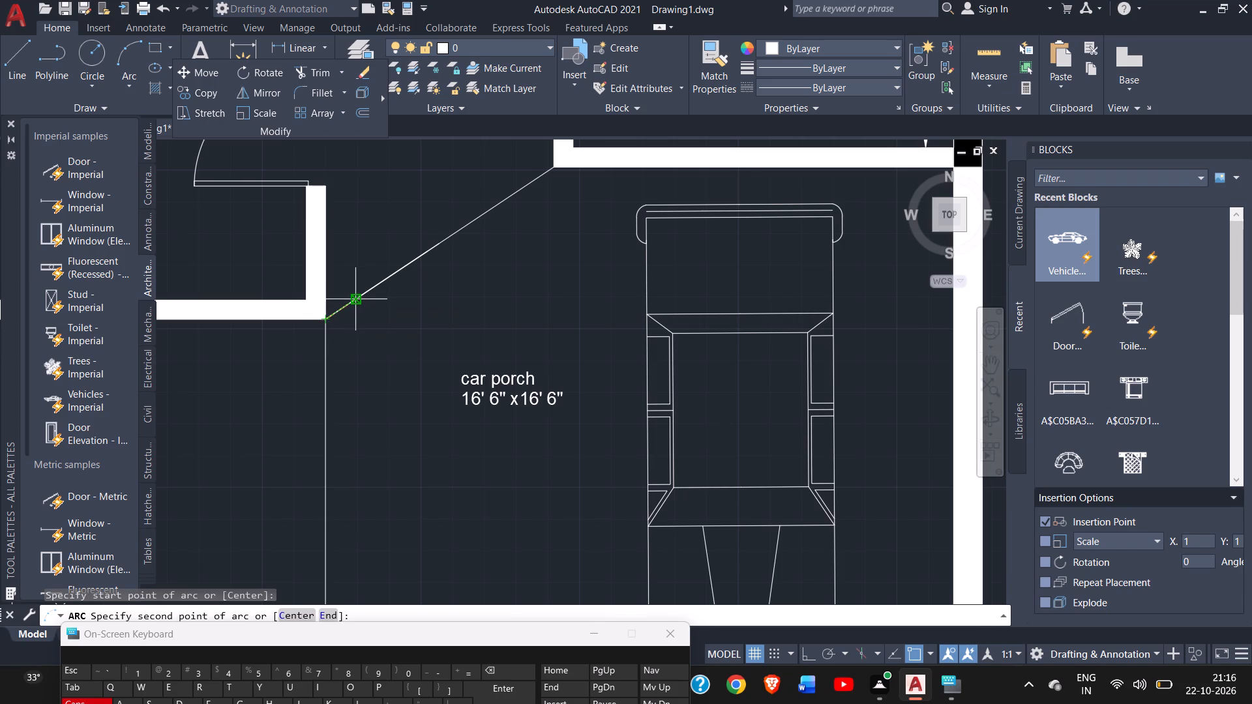
left_click(355, 299)
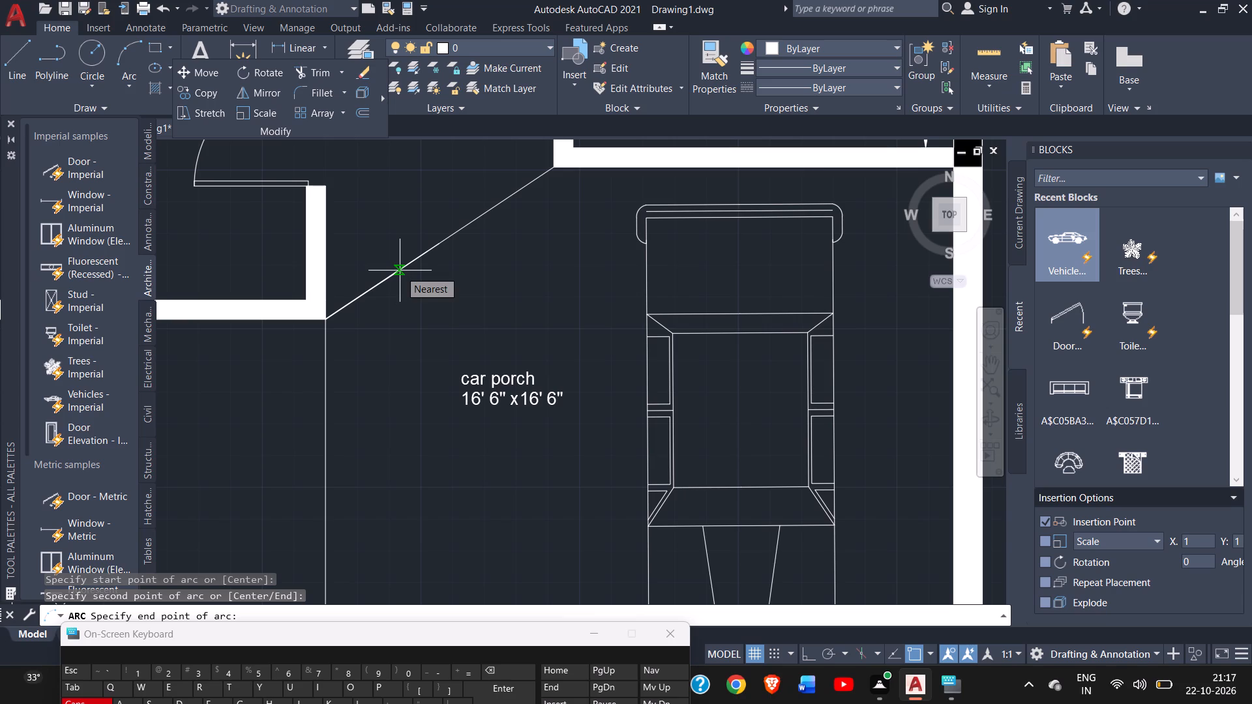
left_click_drag(426, 254, 423, 246)
left_click(423, 246)
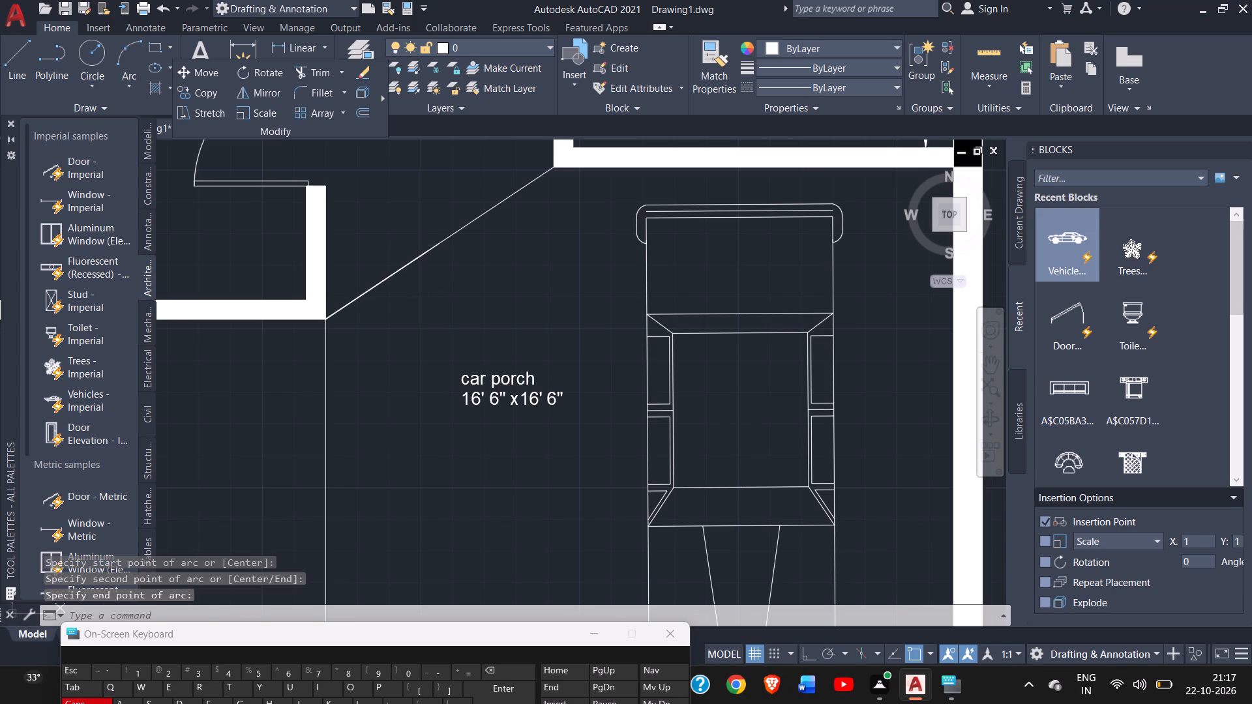
right_click(423, 246)
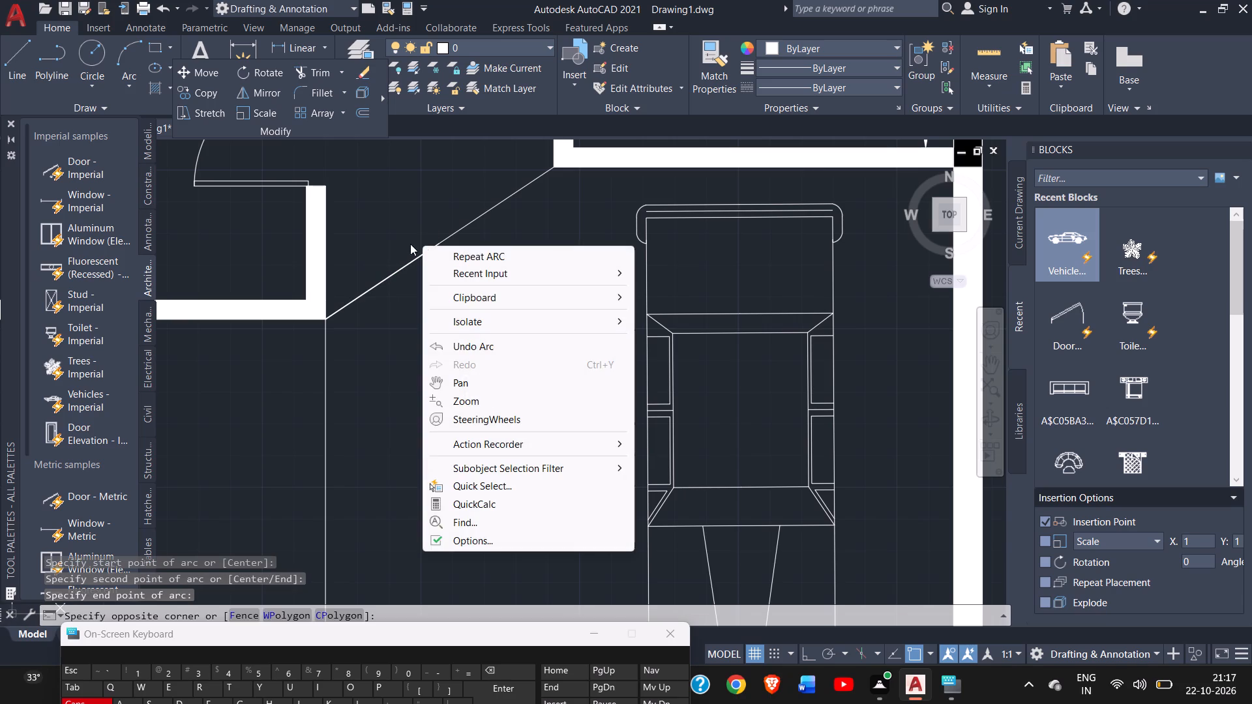
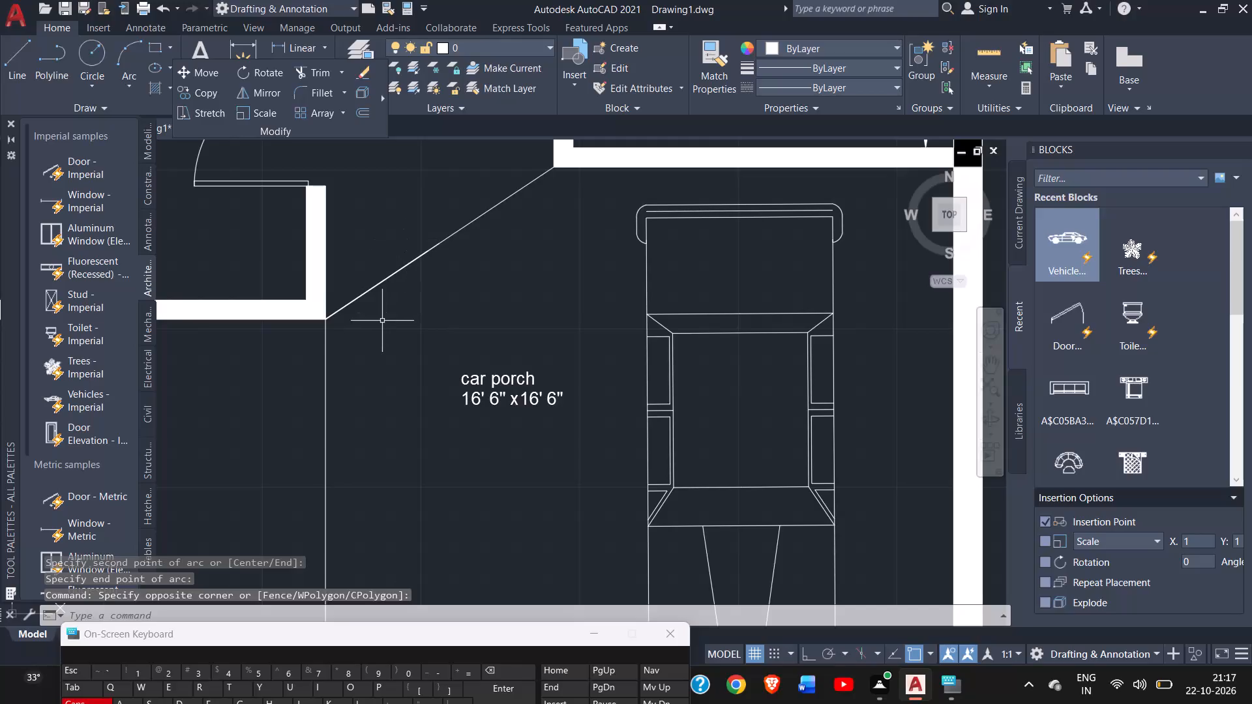
Erase the overlapping arcs and the diagonal line between the drawing room's southeast wall corner and the kitchen's southwest wall corner.
left_click(394, 275)
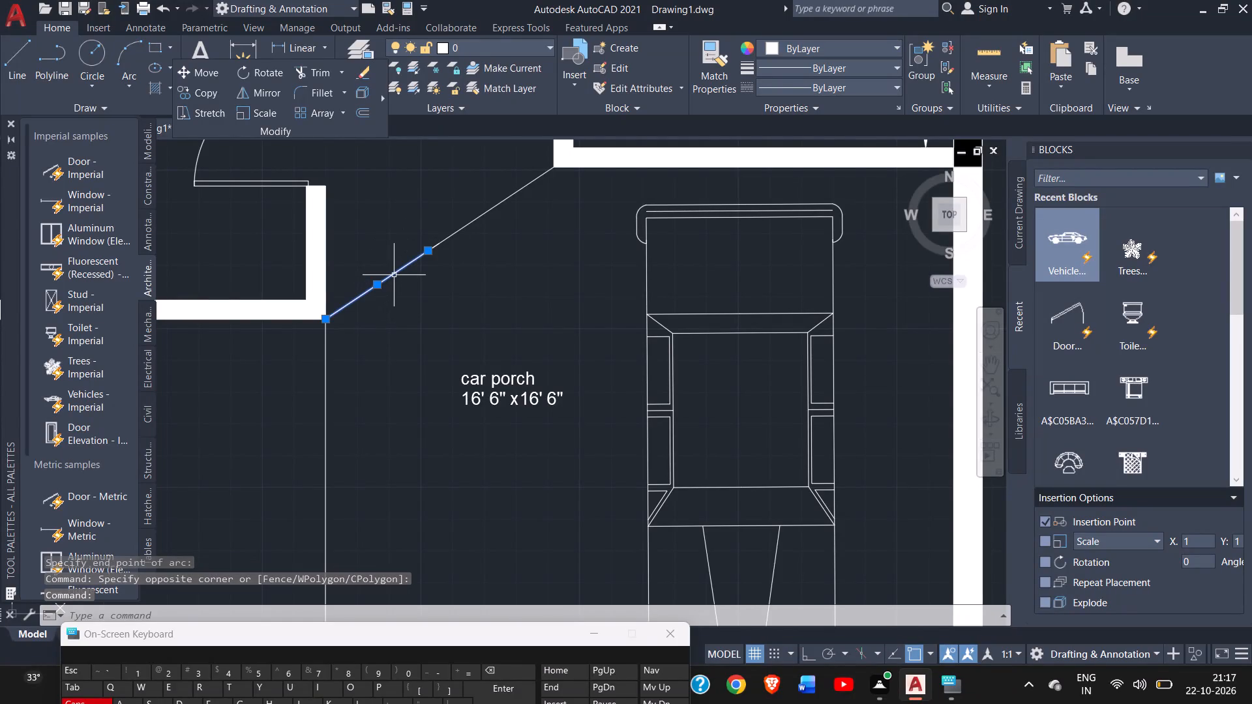
key("Delete")
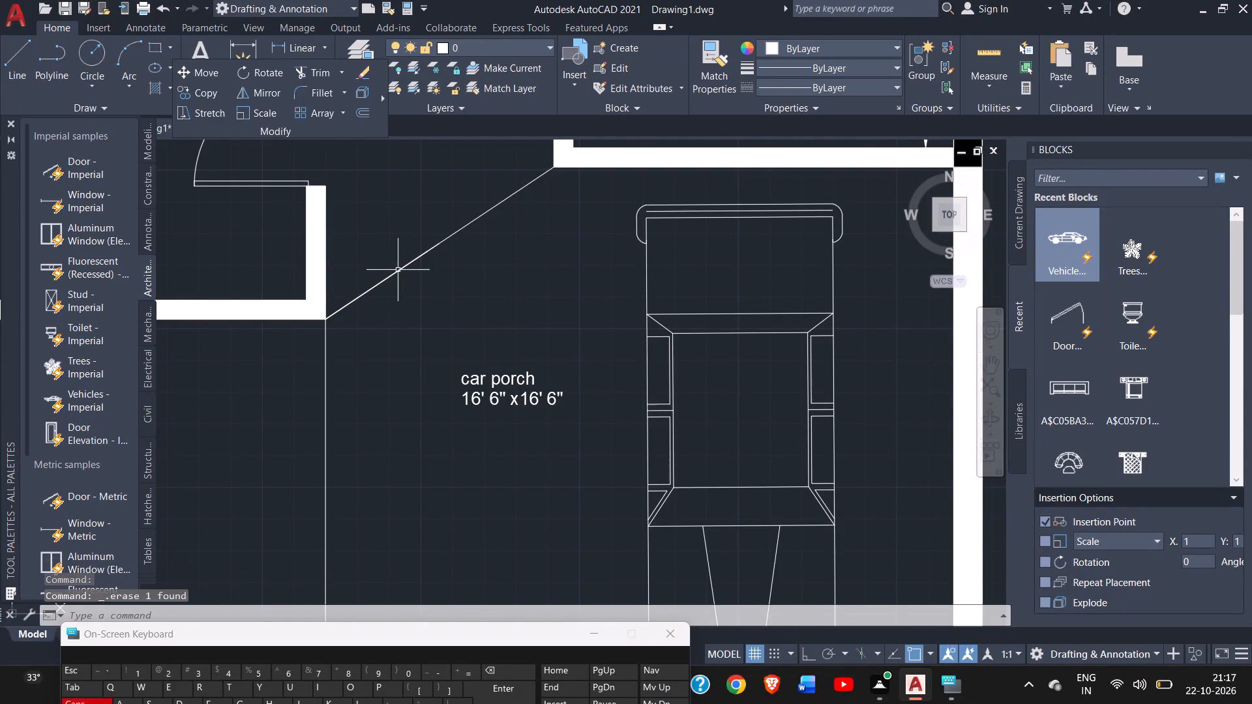
left_click(415, 255)
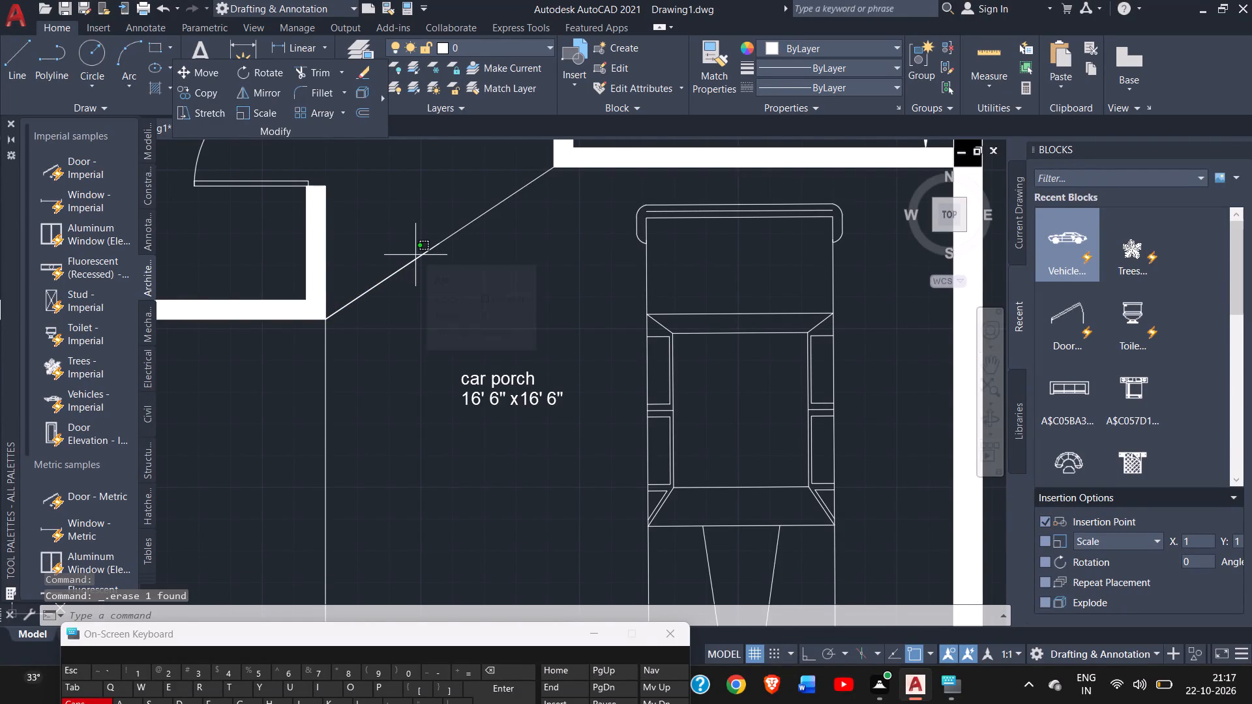
left_click(417, 257)
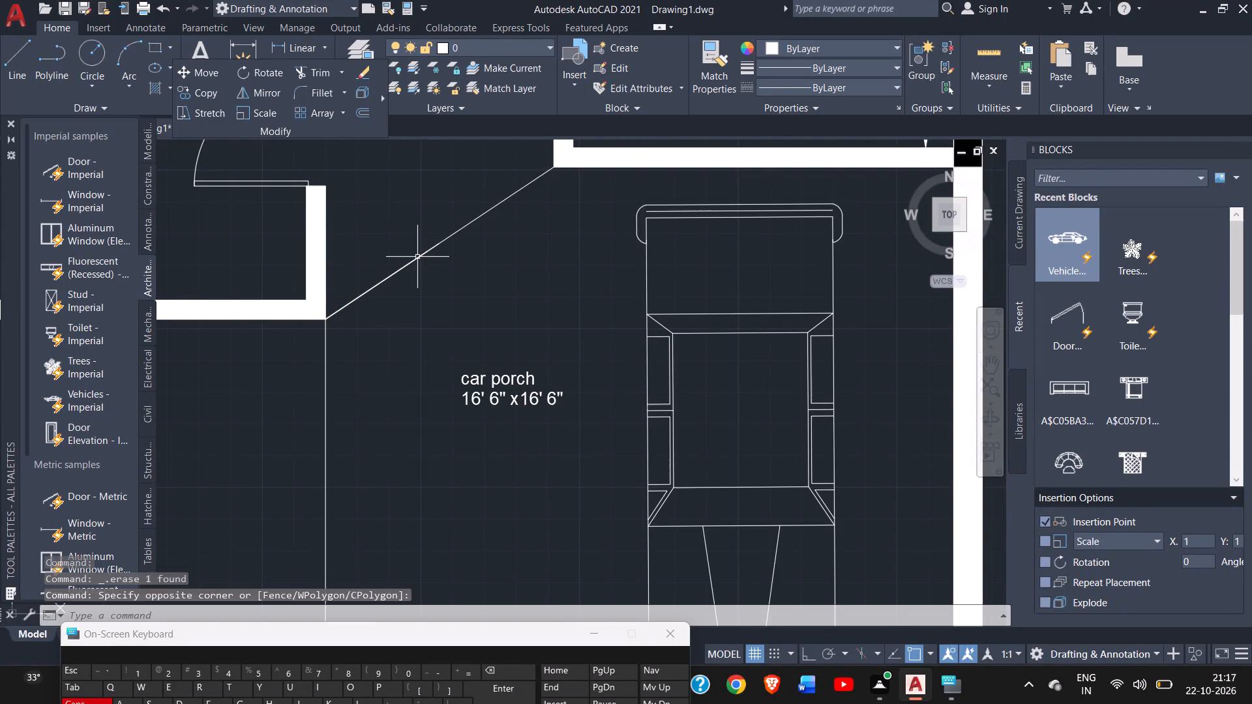
left_click(419, 258)
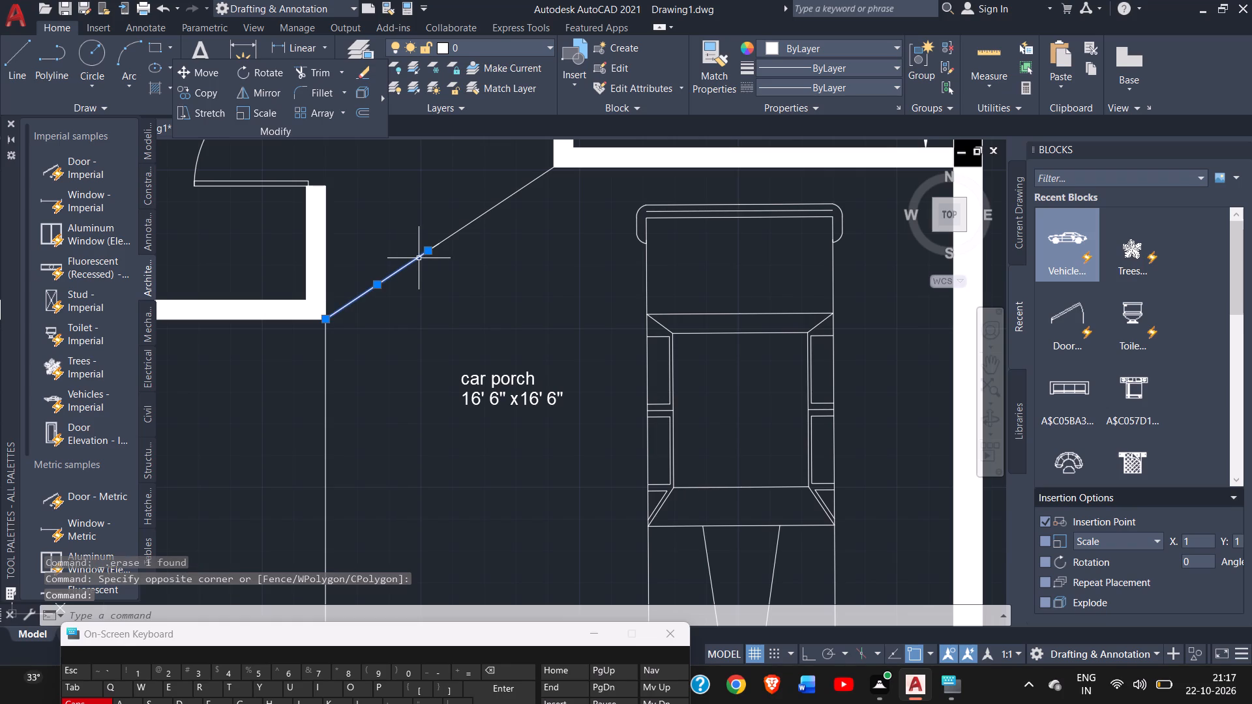
key("Delete")
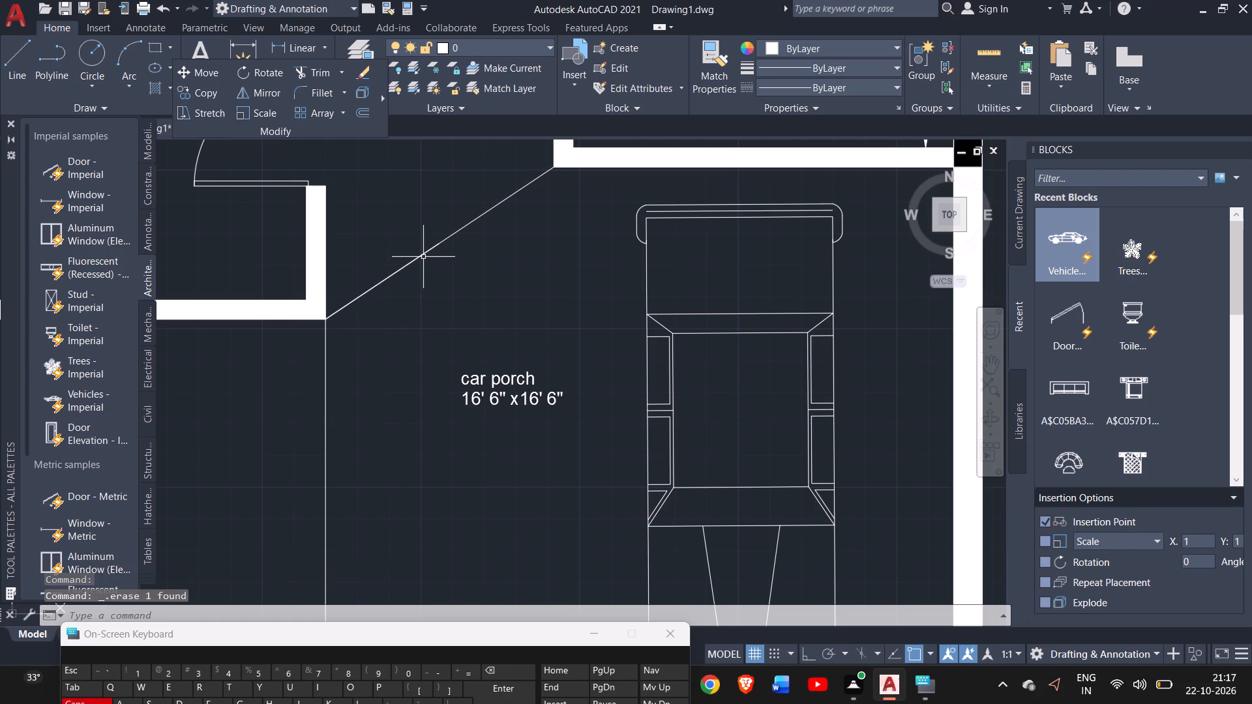
left_click(423, 257)
key("Delete")
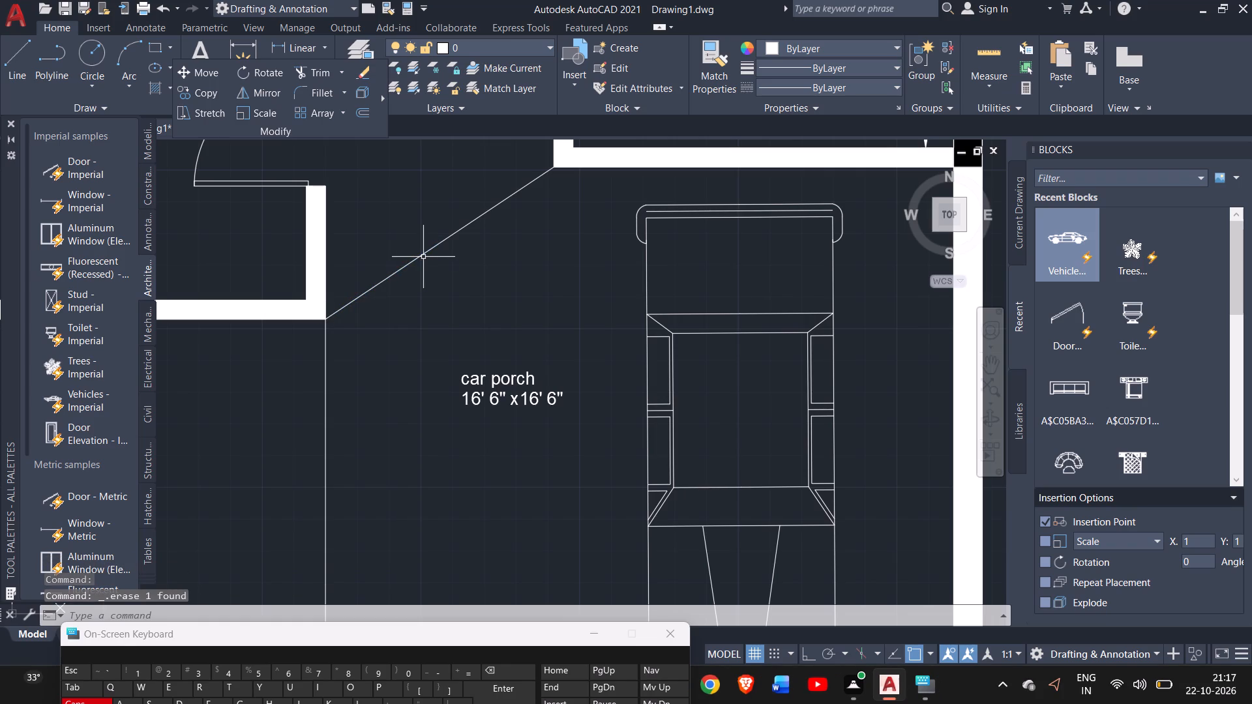
left_click(412, 263)
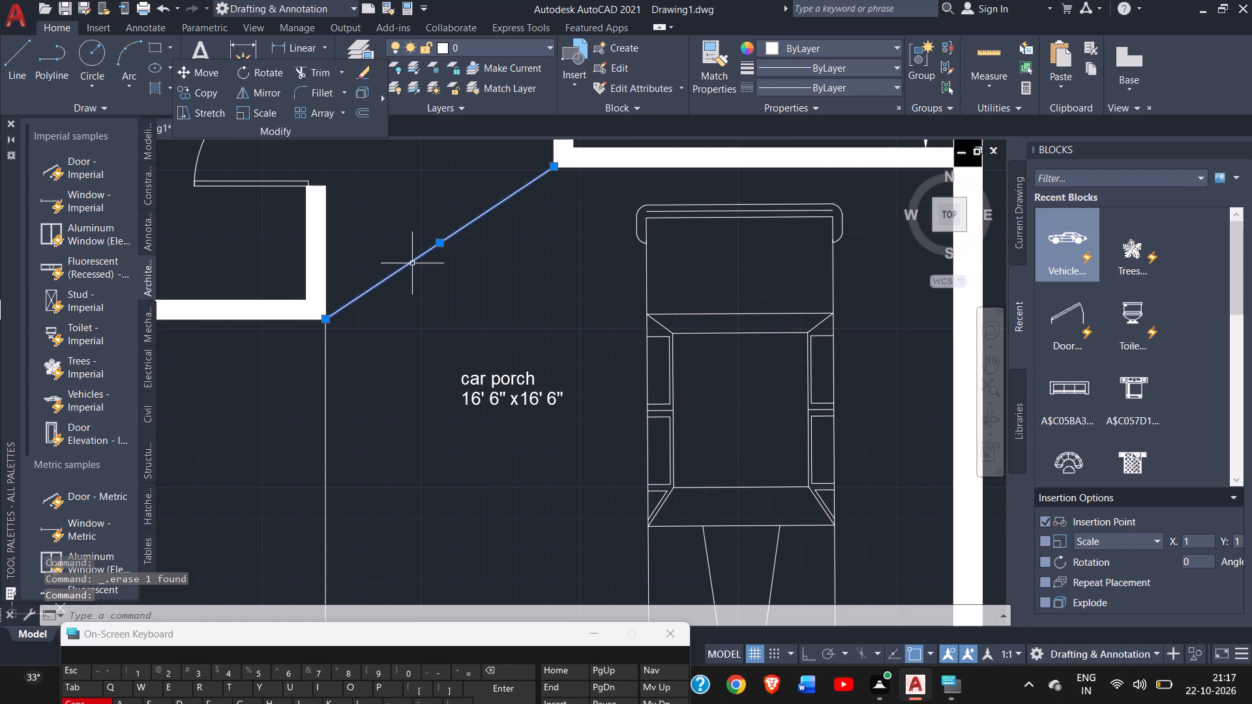
key("Delete")
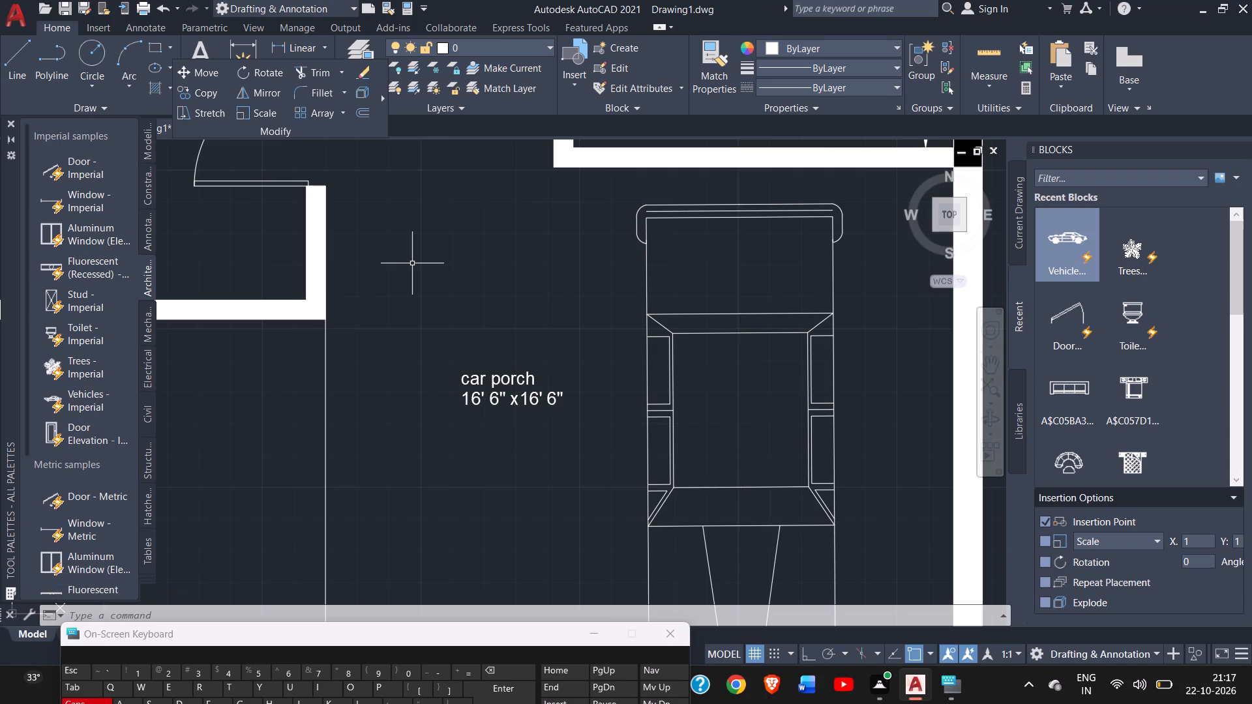
With Ortho on, outline a 4' deep rectangle in the small car parking area's northwest corner using lines along the north wall, south, and back to the west wall.
scroll(300, 342, "down", 2, "ctrl")
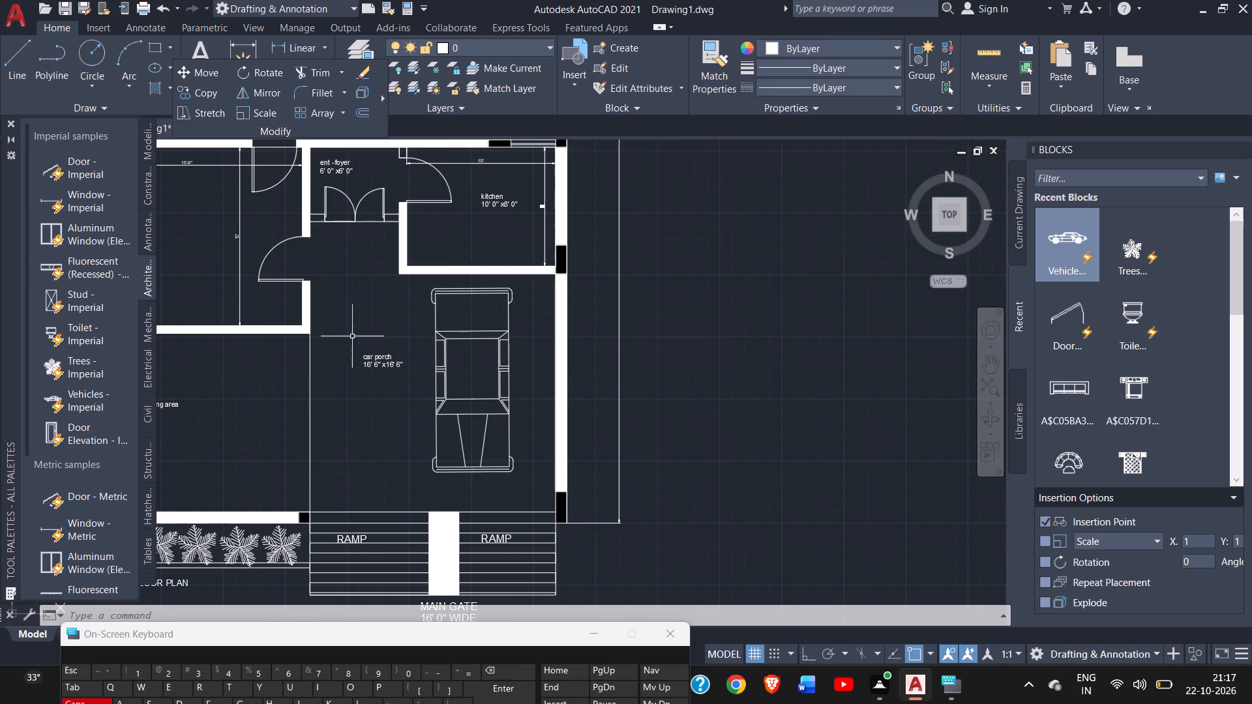
left_click(987, 372)
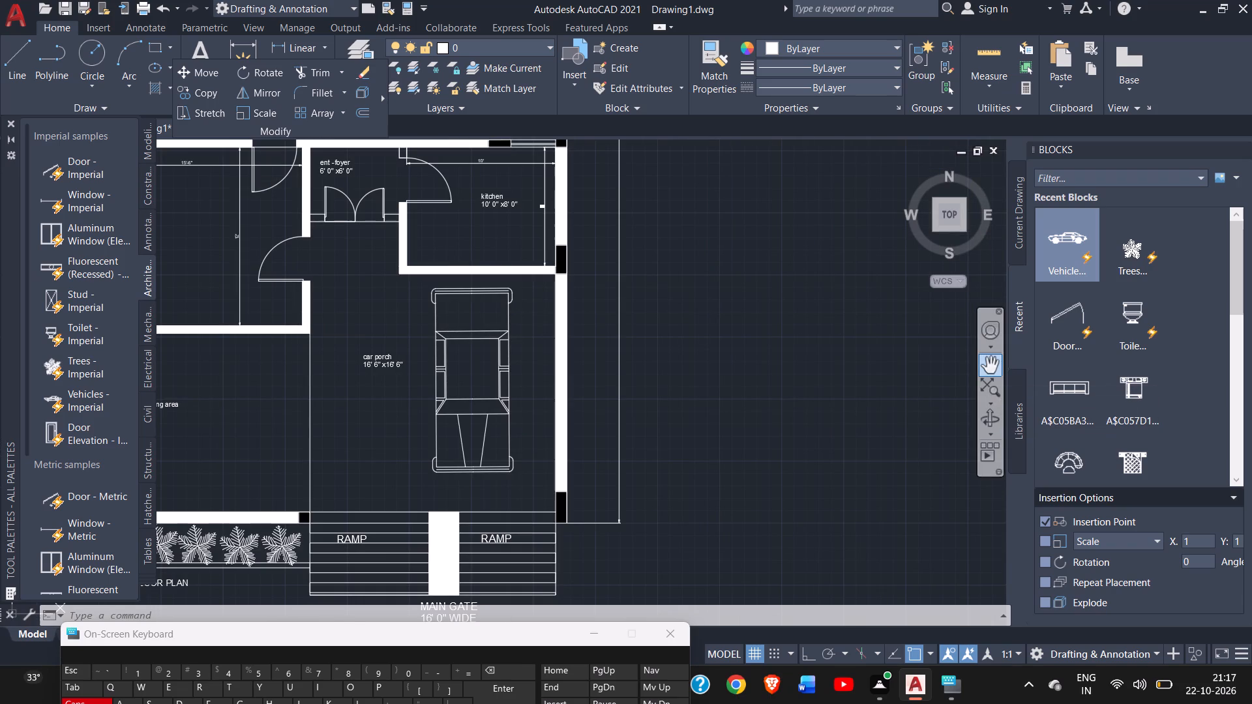
left_click_drag(692, 366, 862, 332)
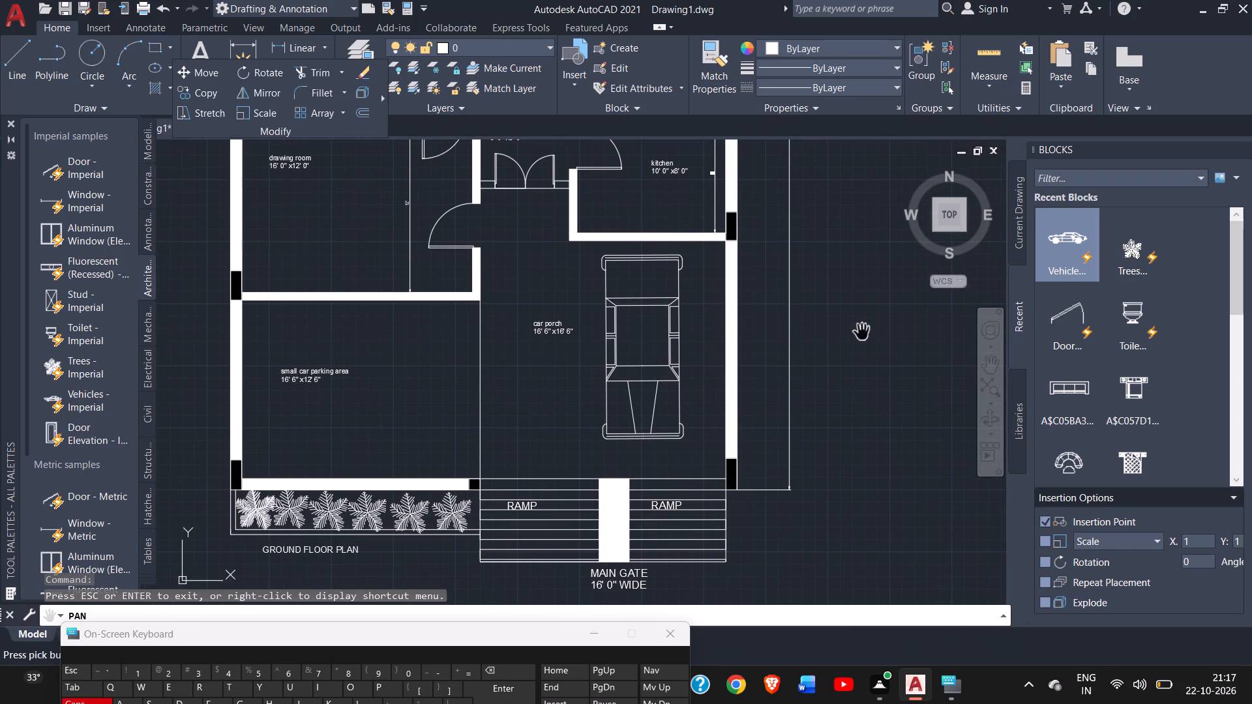
left_click(862, 332)
left_click(14, 73)
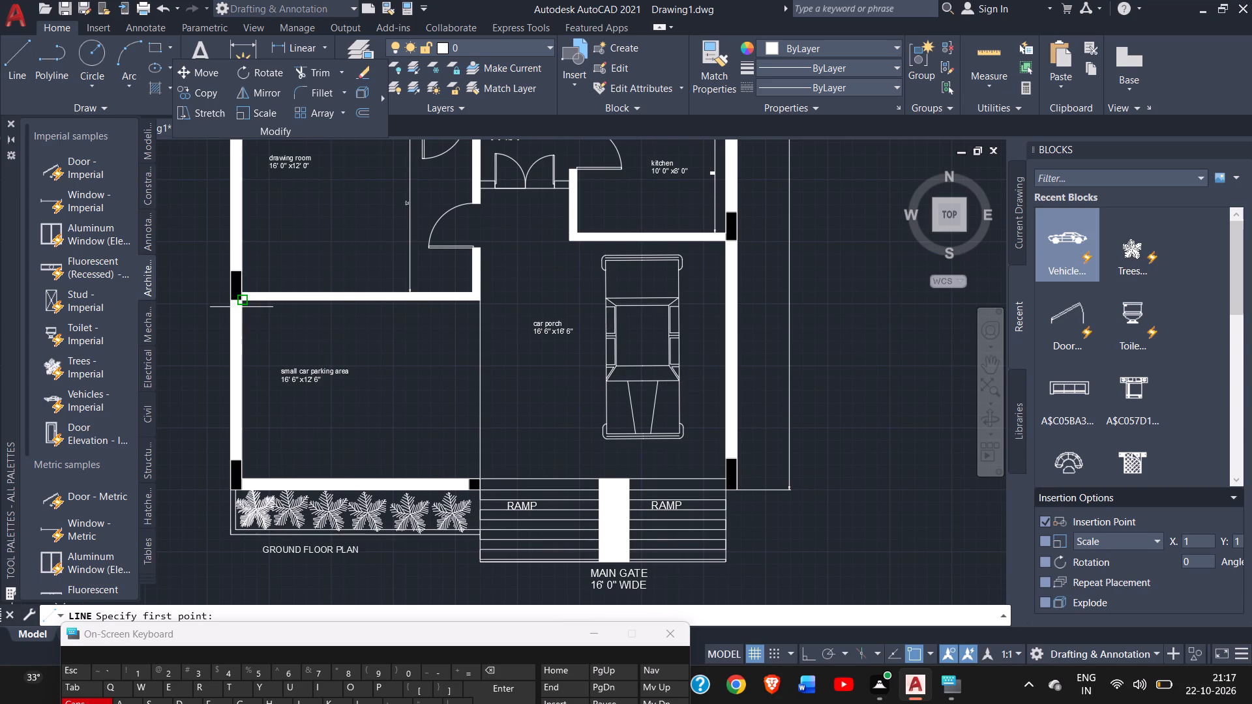
left_click(243, 299)
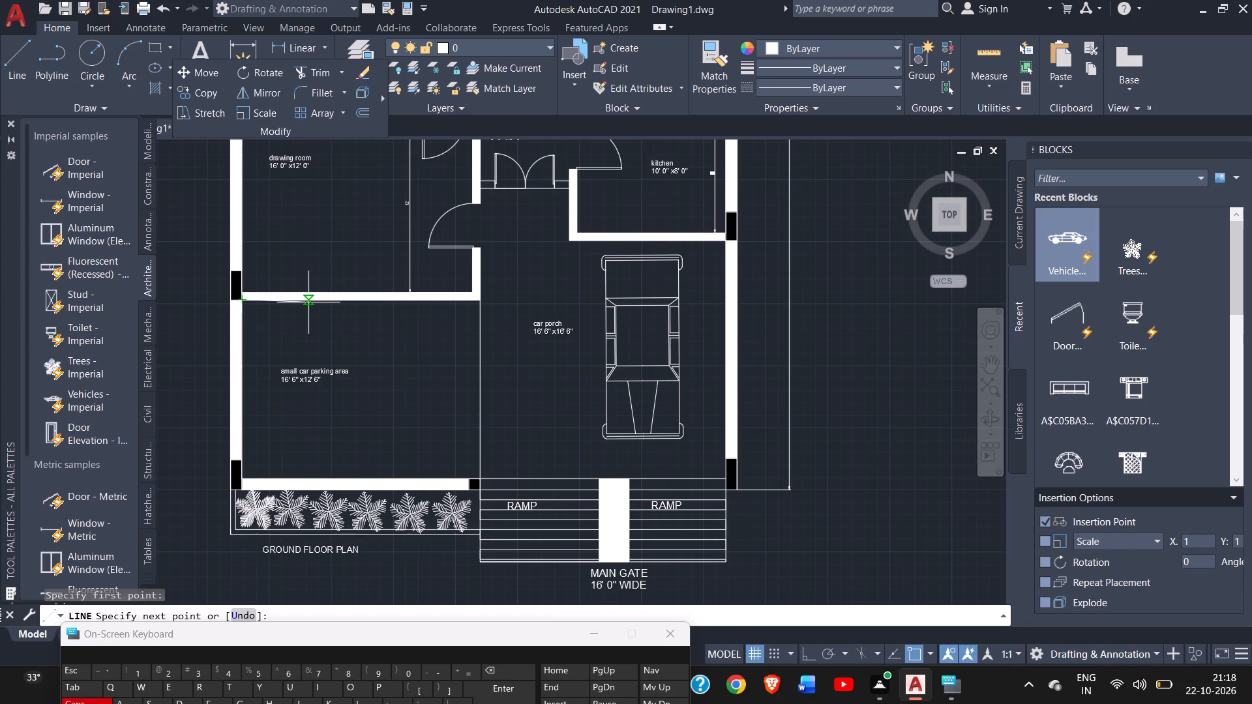
left_click(803, 651)
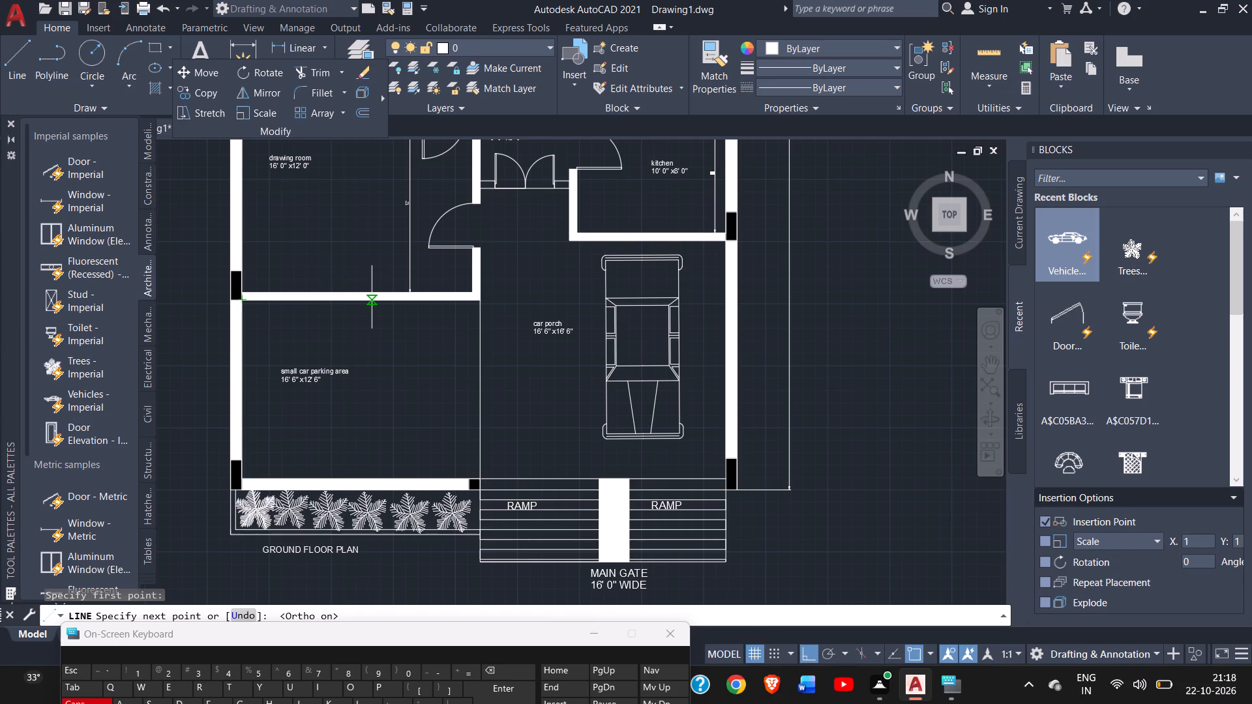
left_click(316, 297)
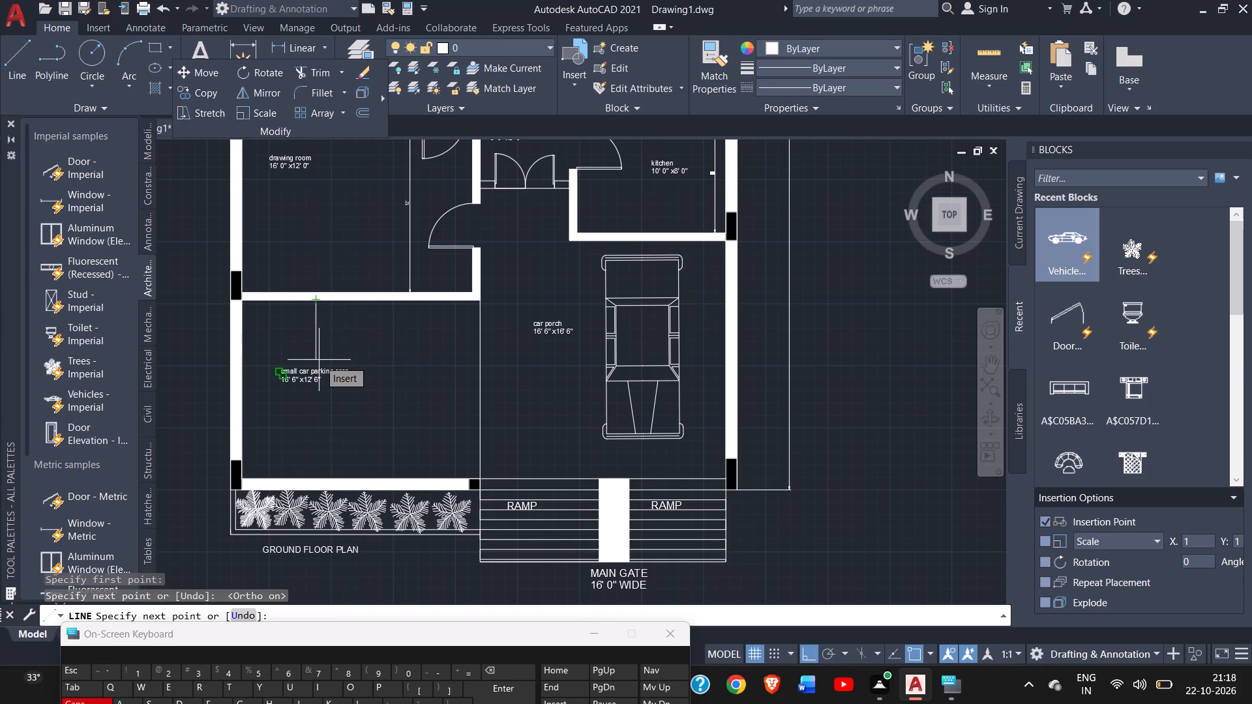
type("4'")
key("Return")
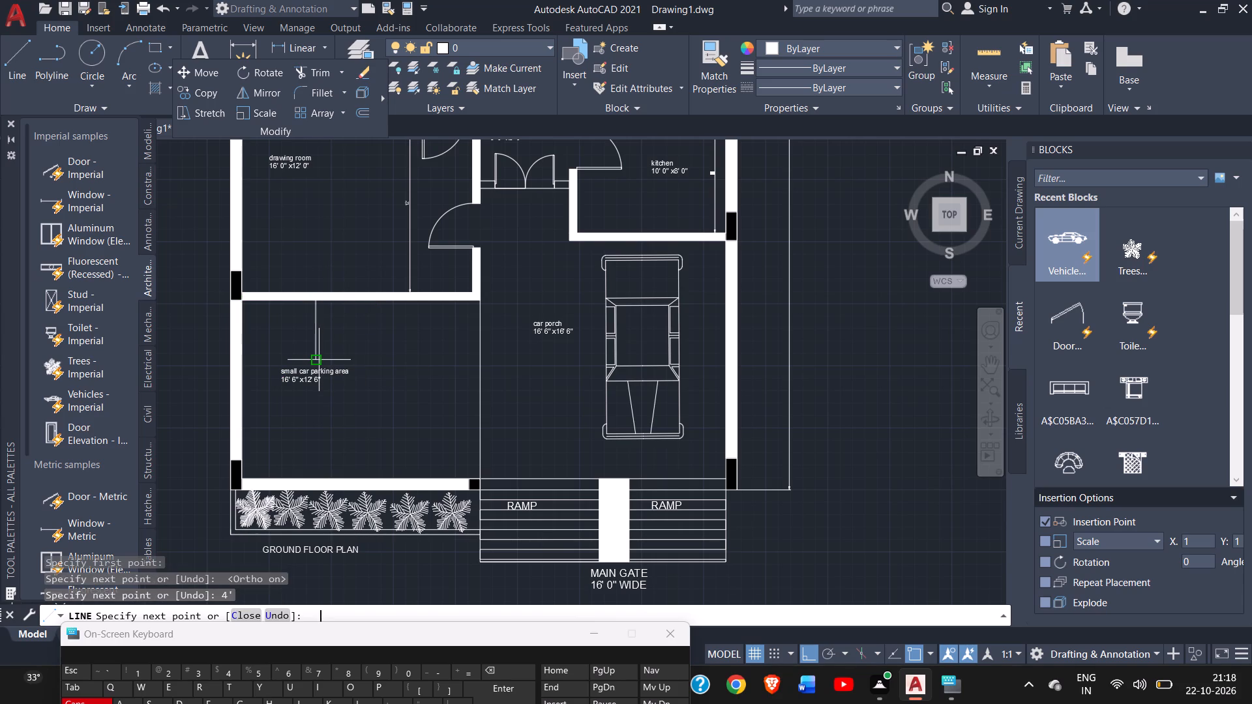
left_click(246, 361)
right_click(246, 361)
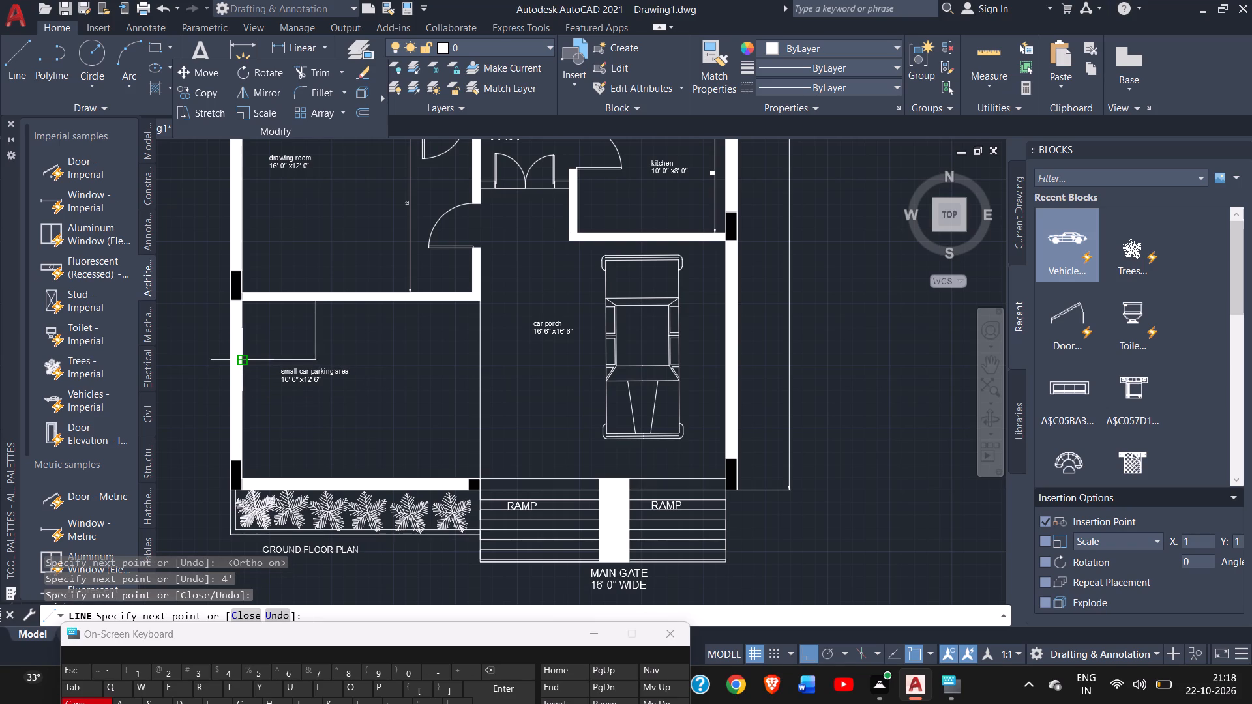
left_click(270, 368)
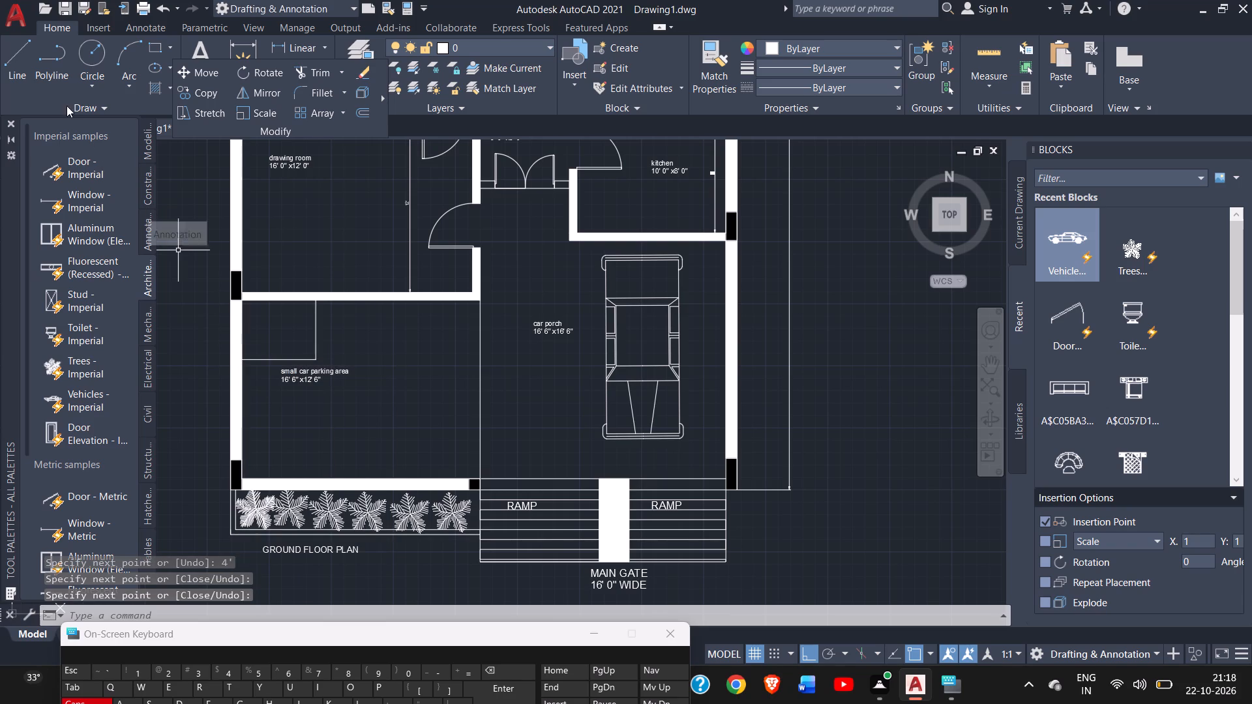
Draw a diagonal line from the new rectangle's southeast corner to its northwest corner.
left_click(29, 73)
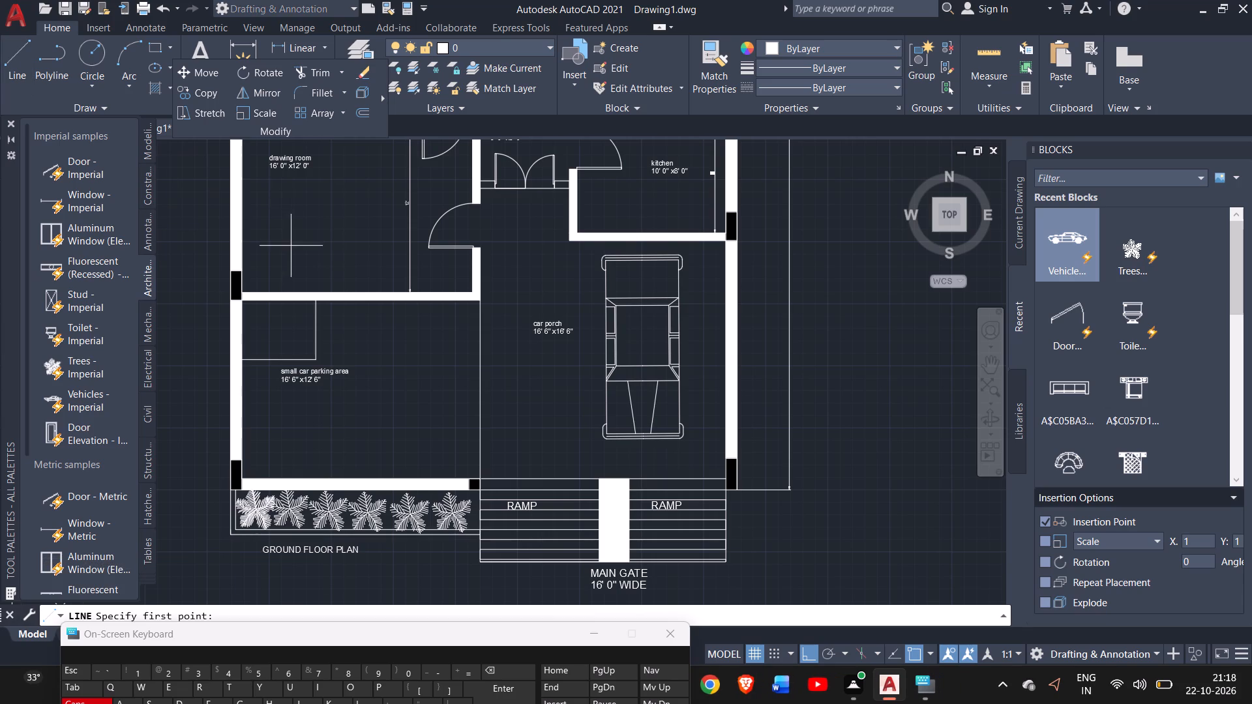
left_click(316, 361)
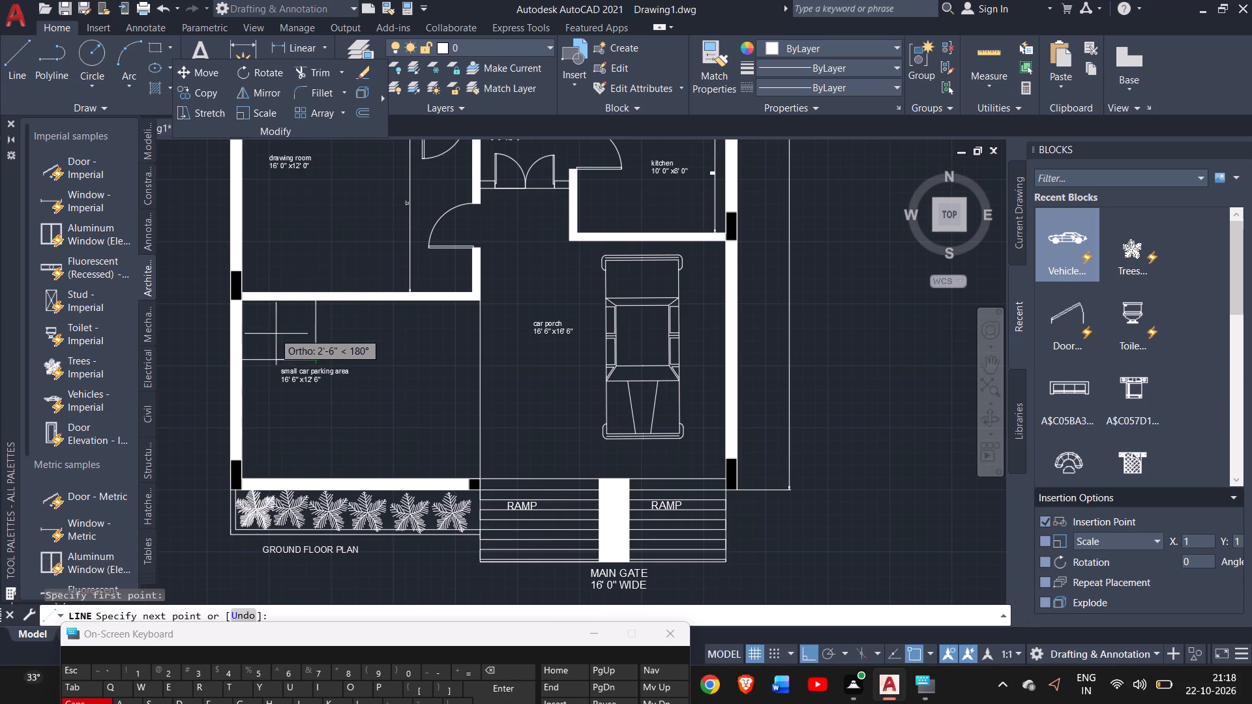
left_click(245, 306)
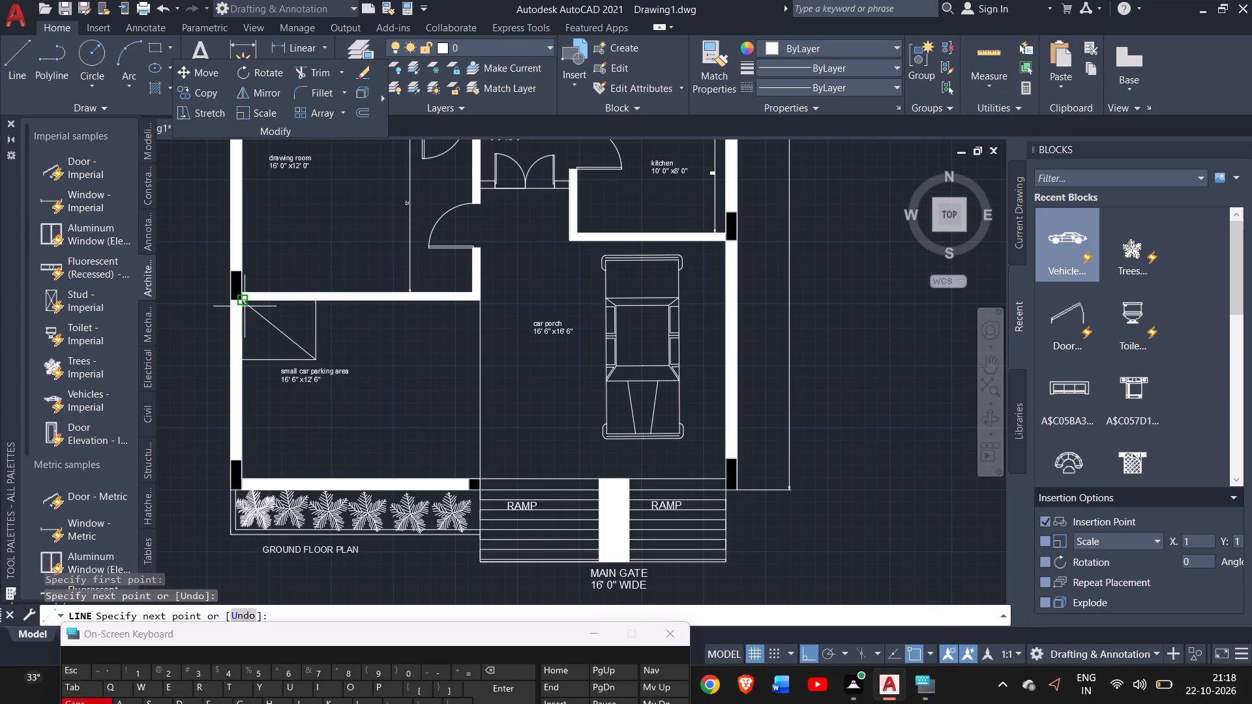
right_click(256, 317)
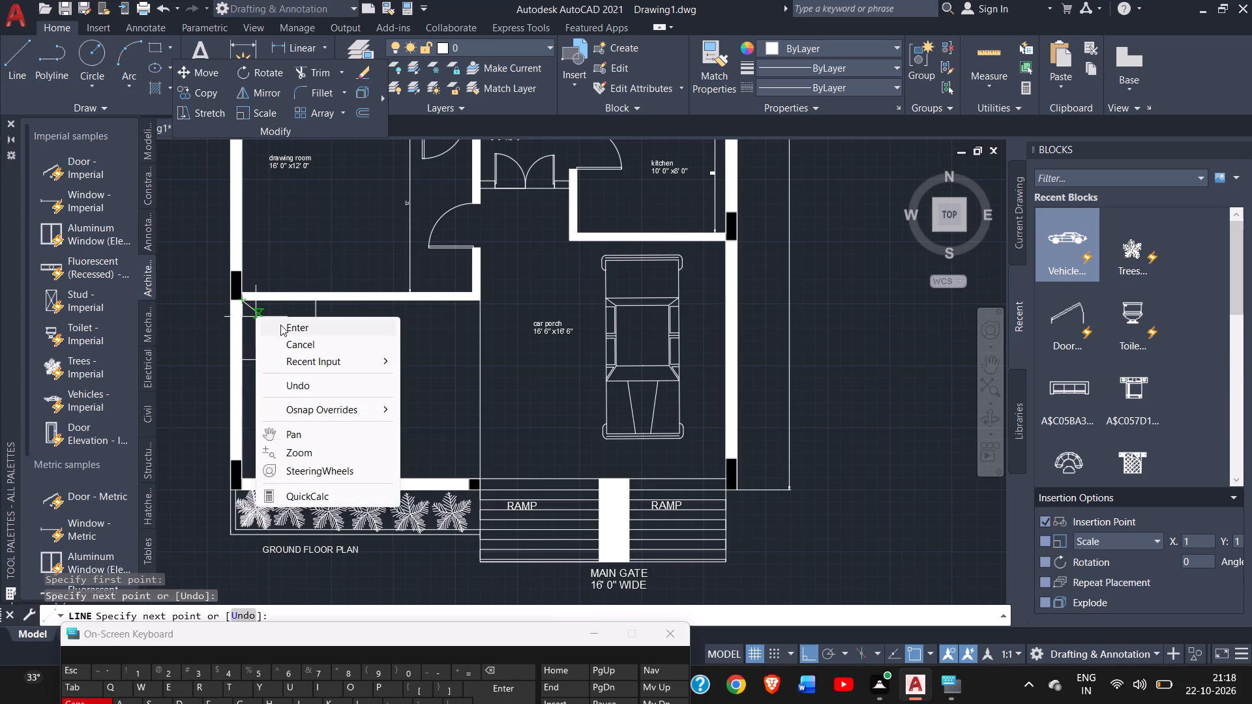
left_click(281, 325)
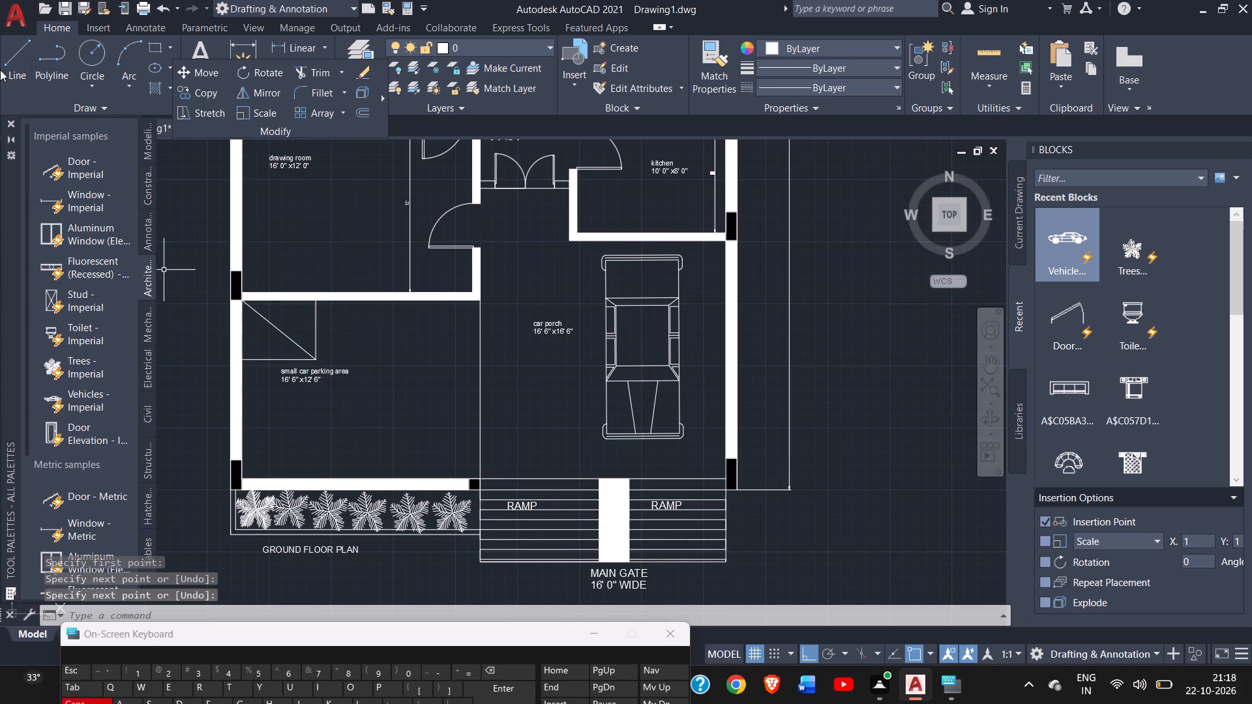
Draw the second diagonal from the rectangle's northeast corner to its southwest corner, completing the cross.
left_click_drag(12, 66, 203, 337)
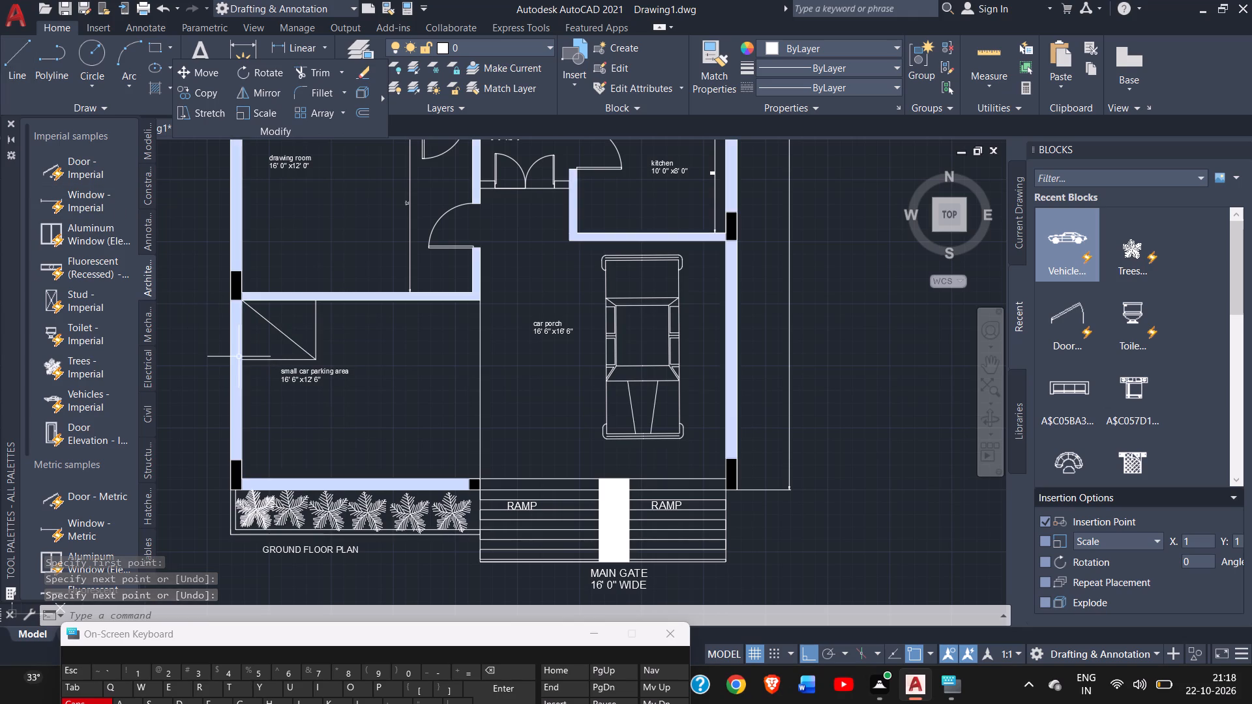
left_click(27, 84)
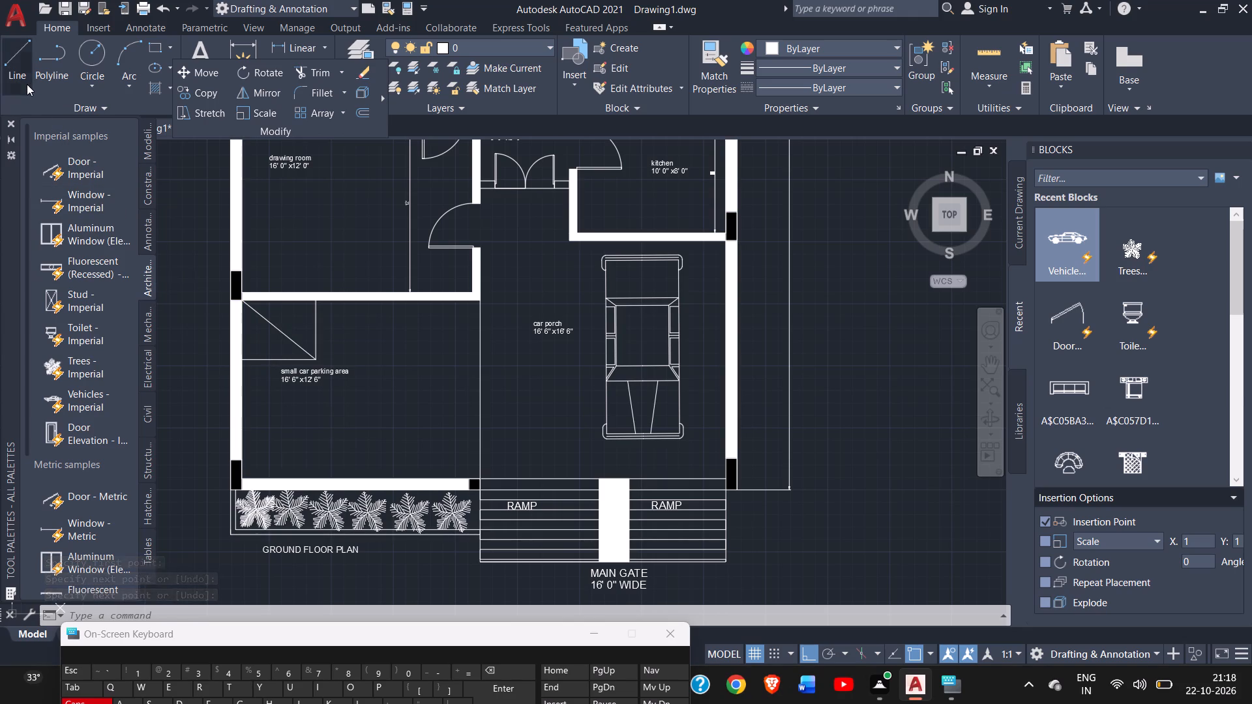
scroll(312, 299, "up", 2, "ctrl")
left_click(316, 299)
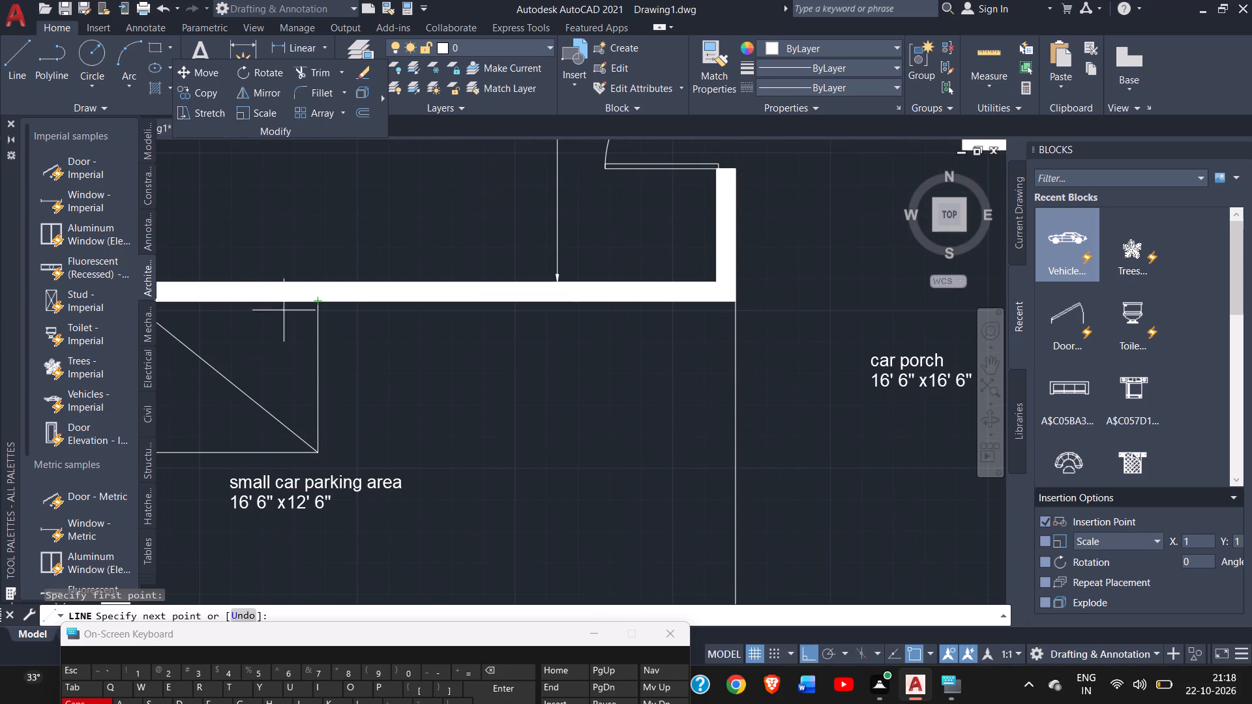
scroll(221, 360, "down", 2, "ctrl")
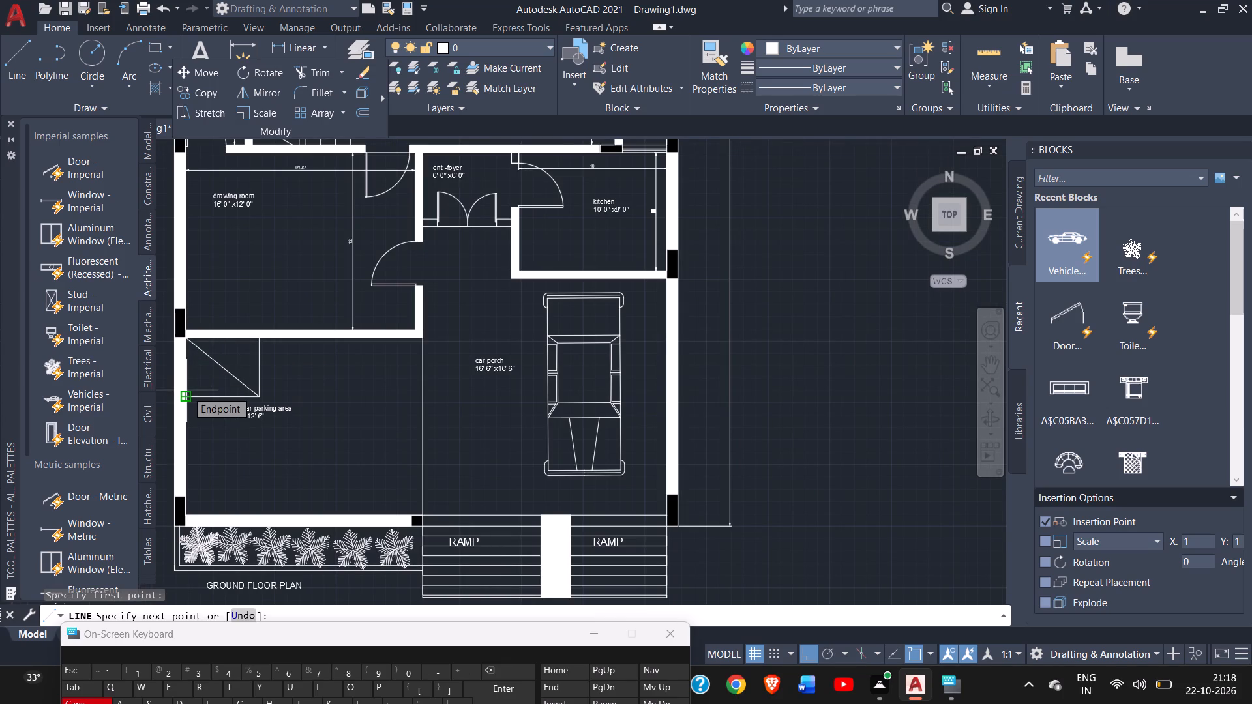
scroll(186, 390, "up", 2, "ctrl")
left_click(181, 408)
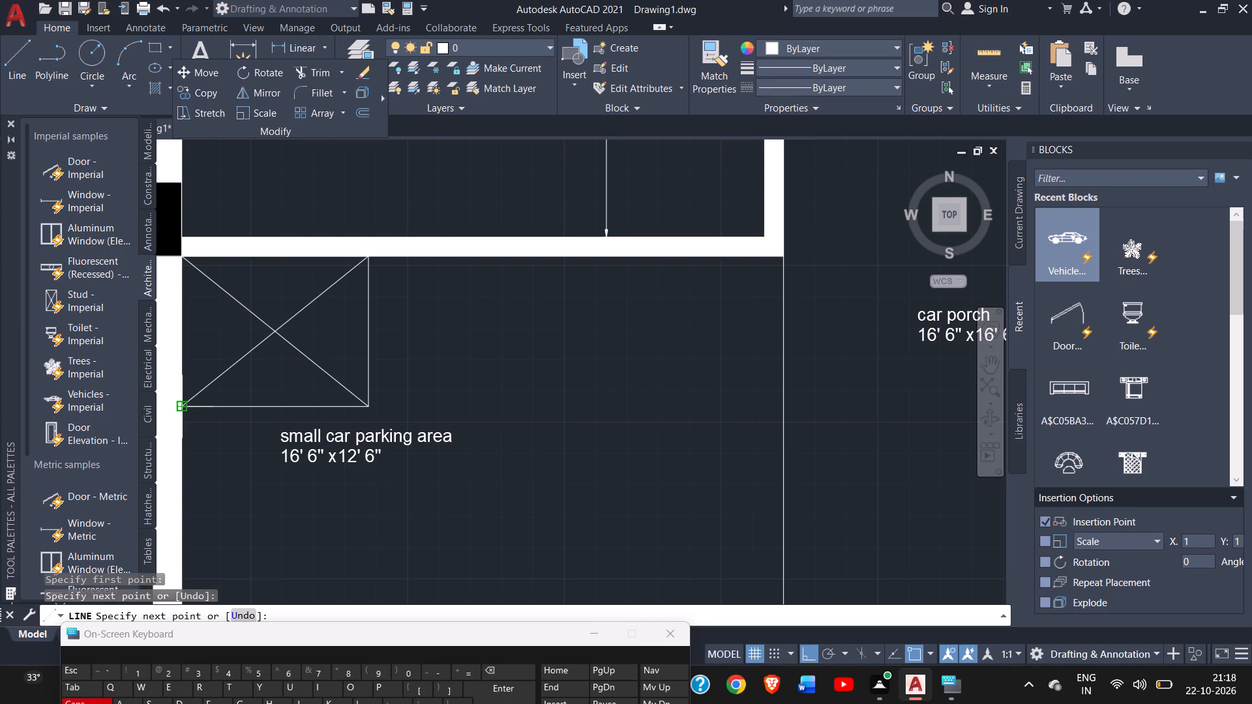
right_click(189, 396)
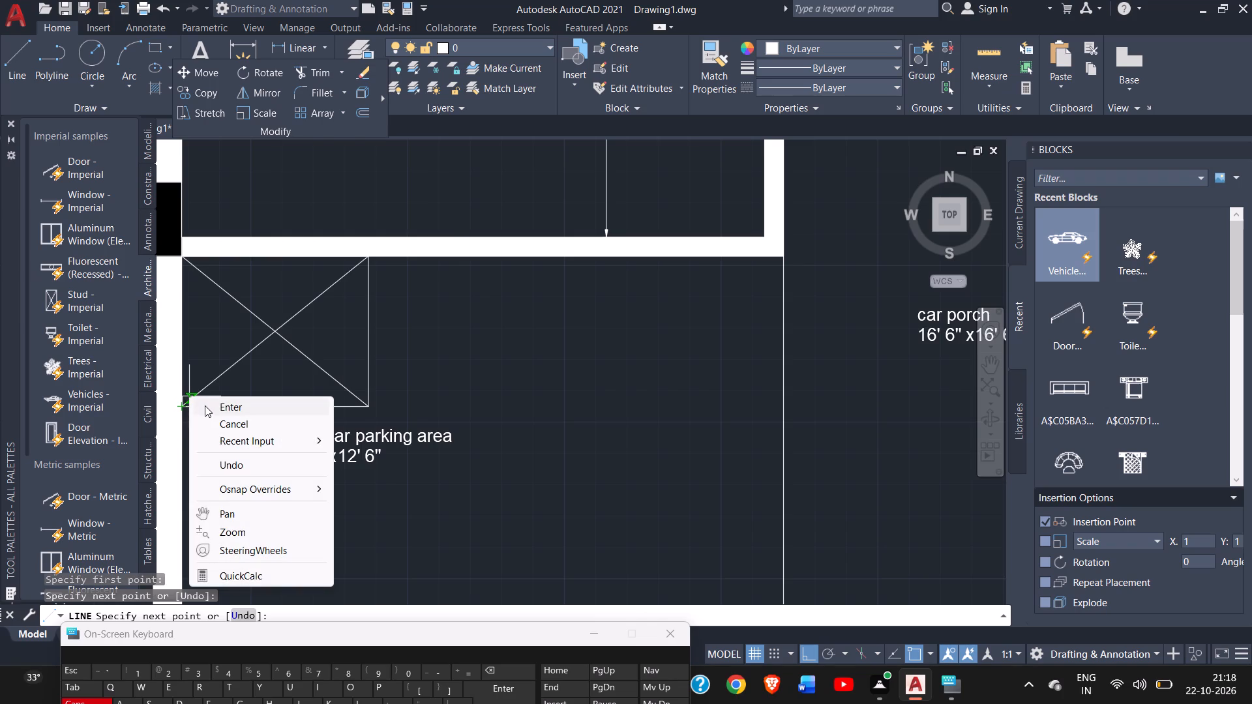
left_click(205, 406)
Add single-line text reading PROJECTION 4' 0" WIDE with 6" height and 0 rotation, starting inside the crossed rectangle near its west edge.
scroll(205, 406, "down", 2, "ctrl")
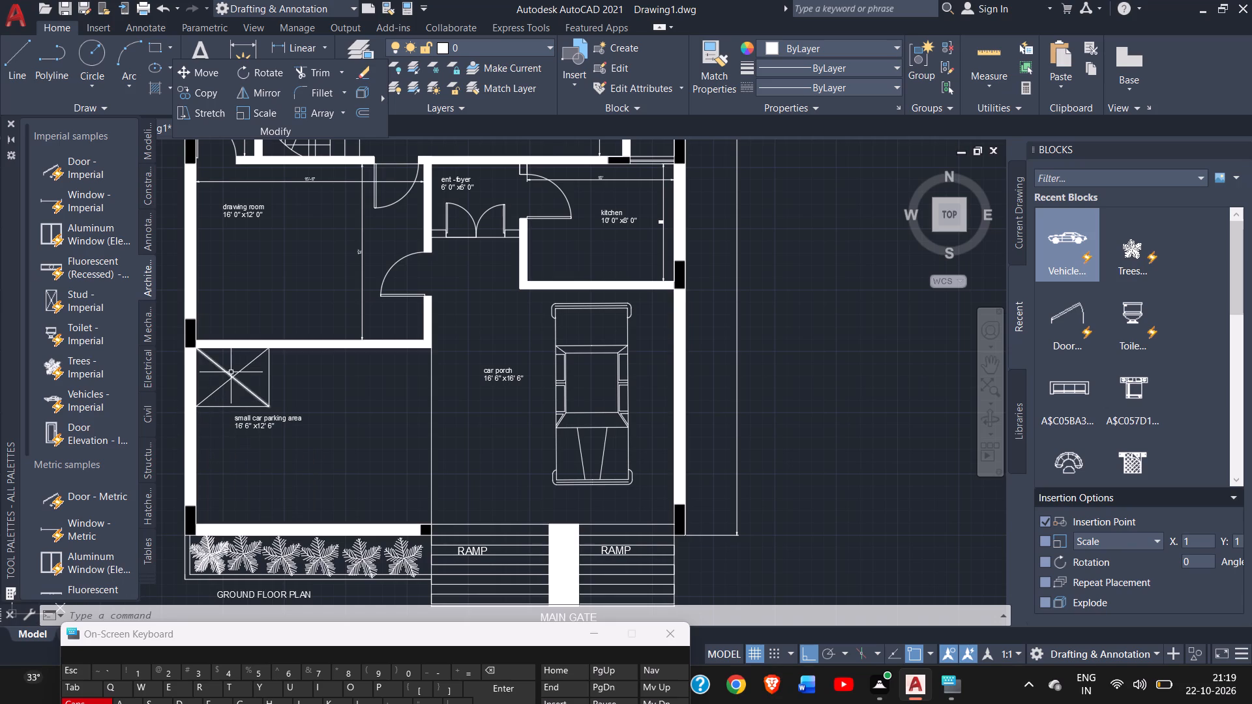
scroll(231, 372, "up", 1, "ctrl")
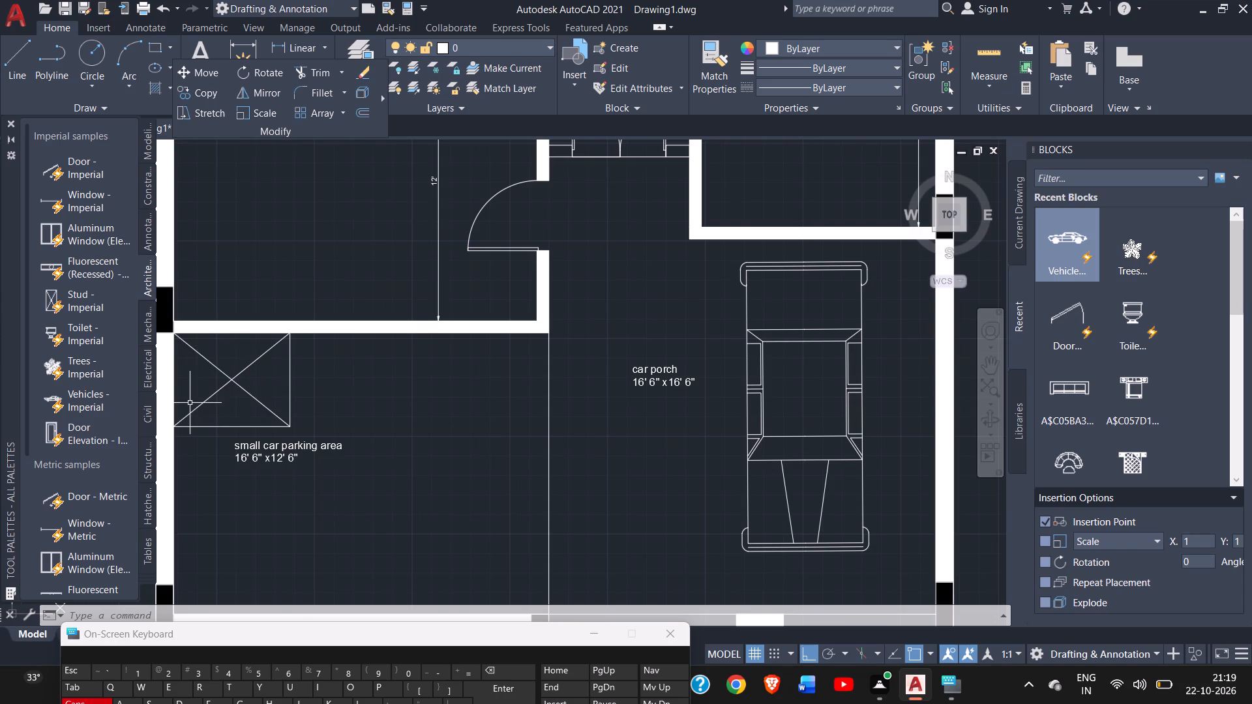
scroll(190, 403, "up", 1, "ctrl")
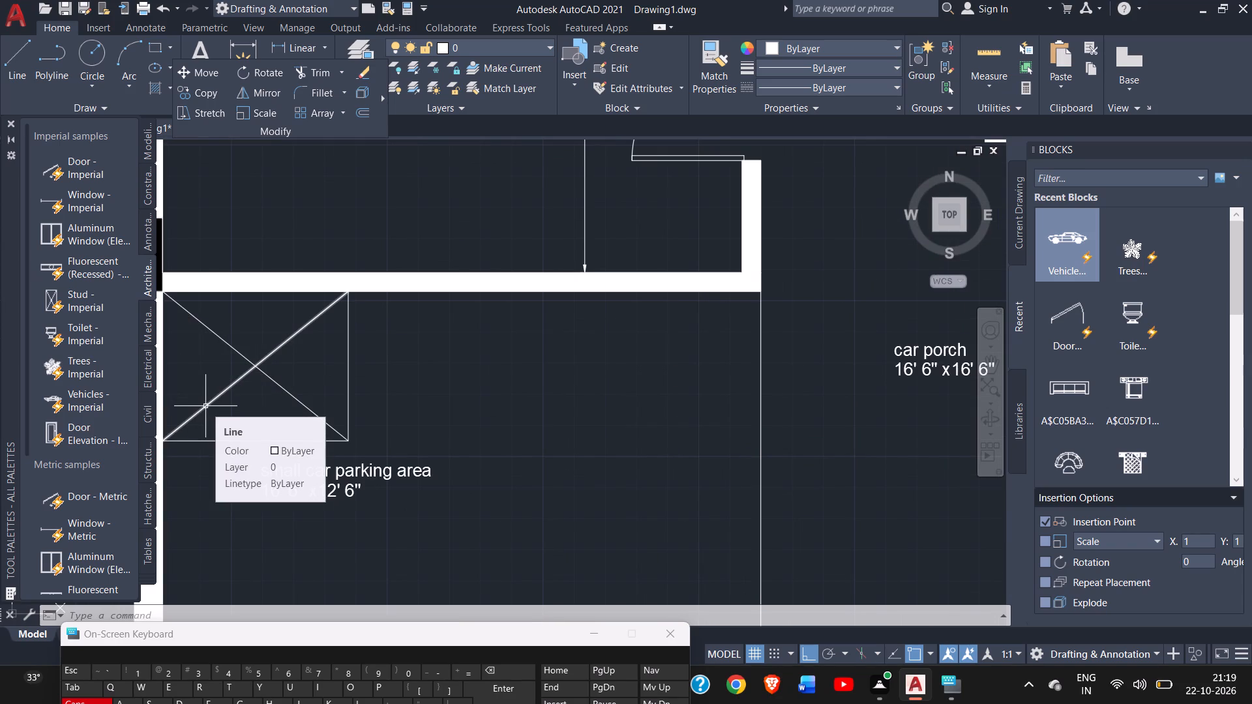
type("TEX")
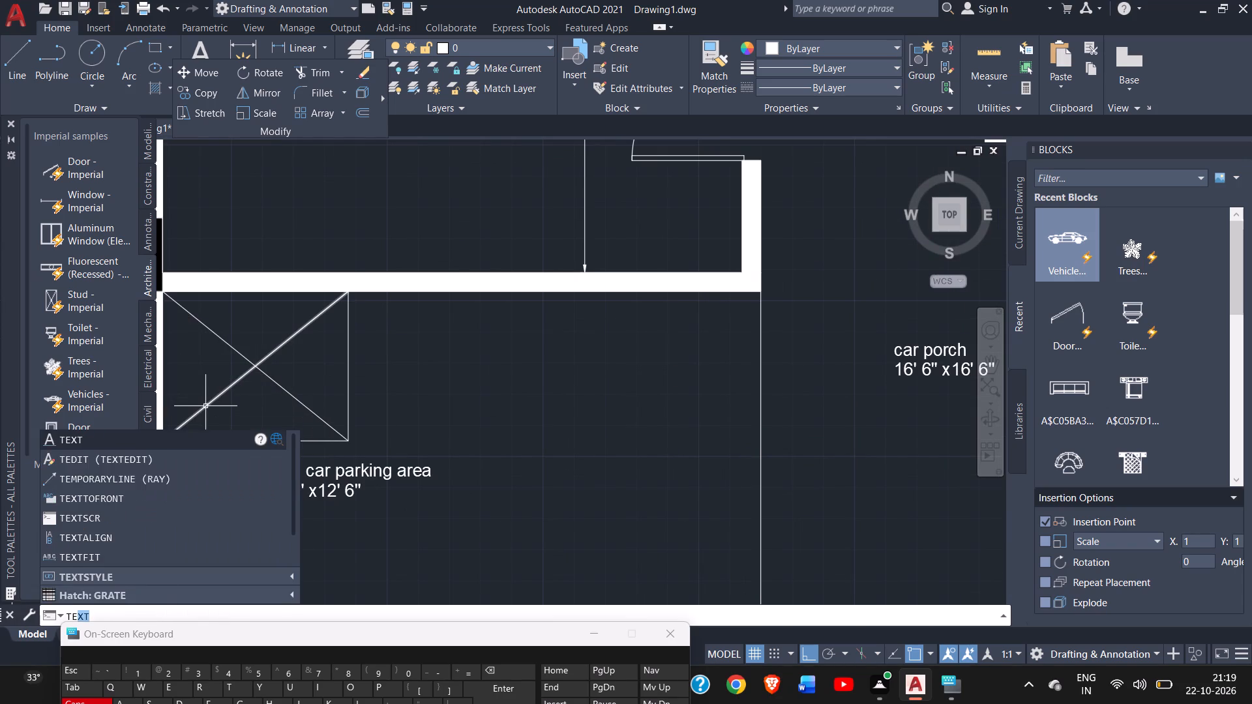
key("t")
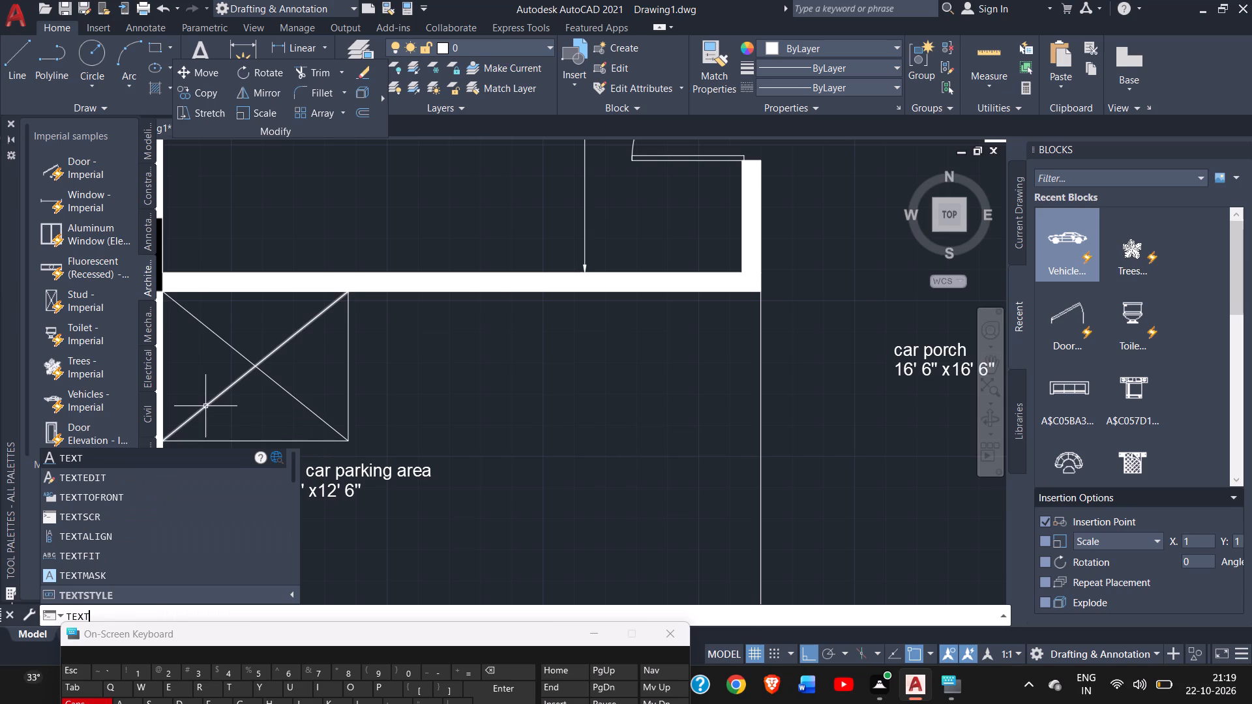
key("Return")
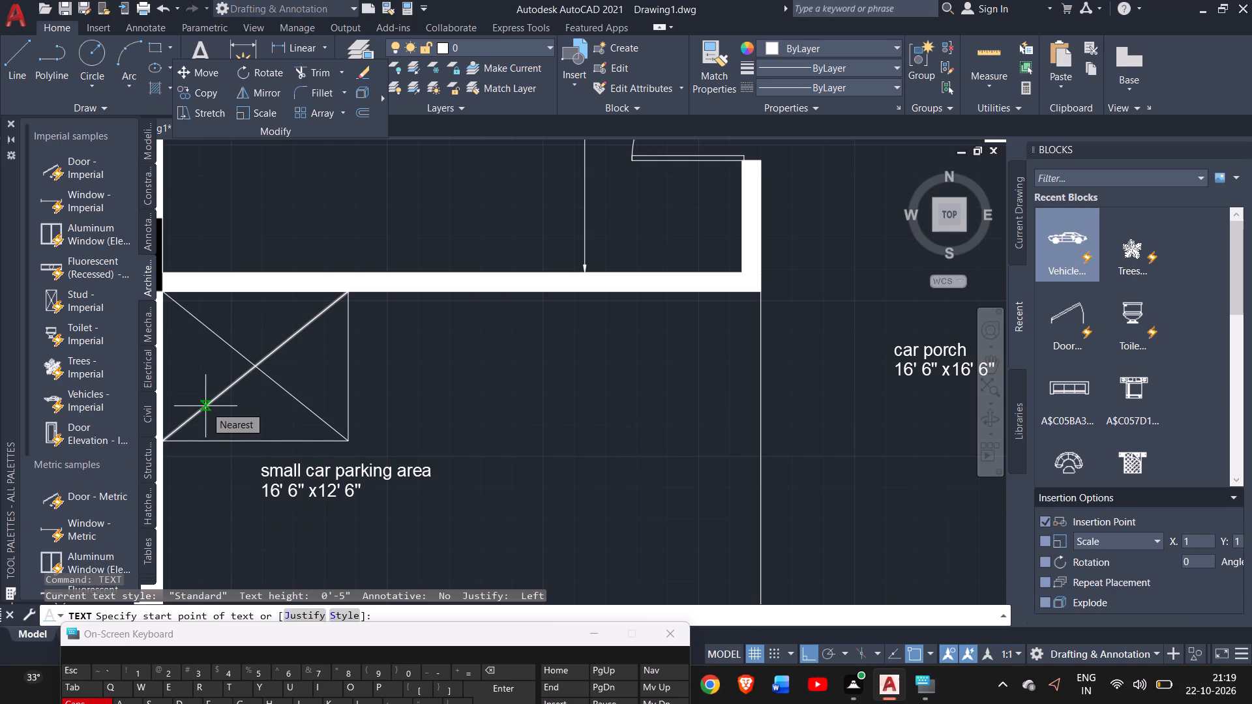
left_click(178, 381)
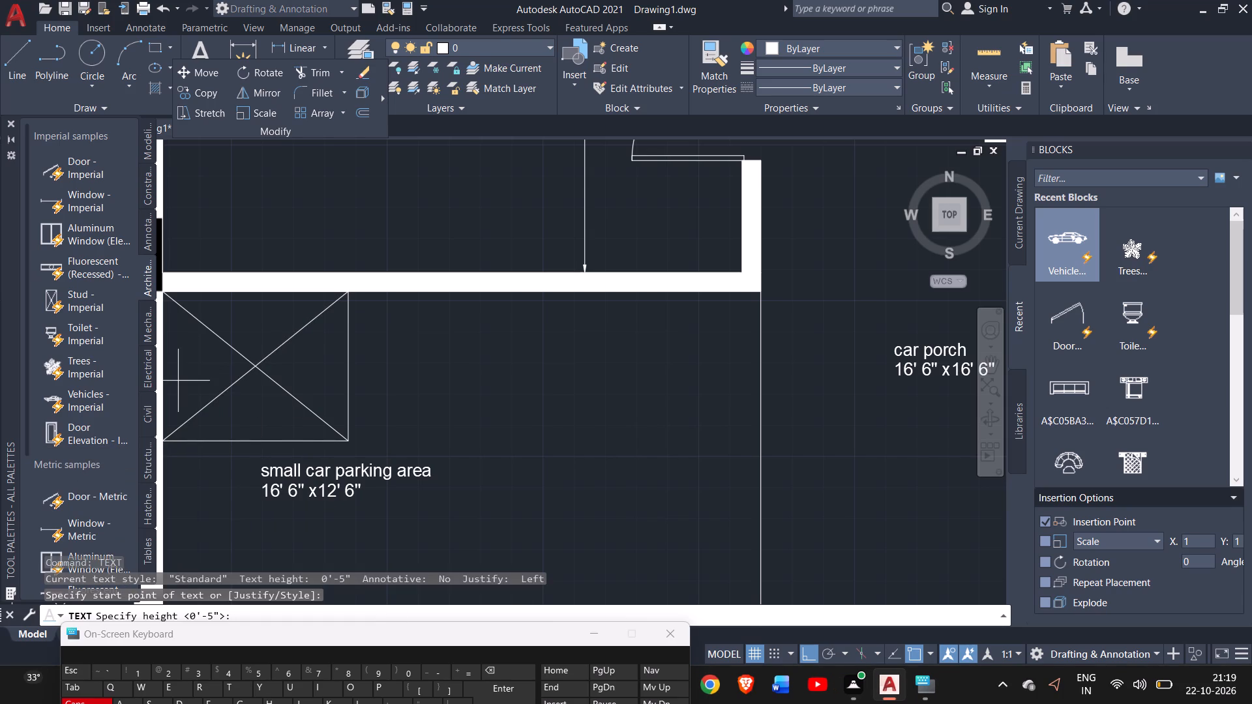
key("6")
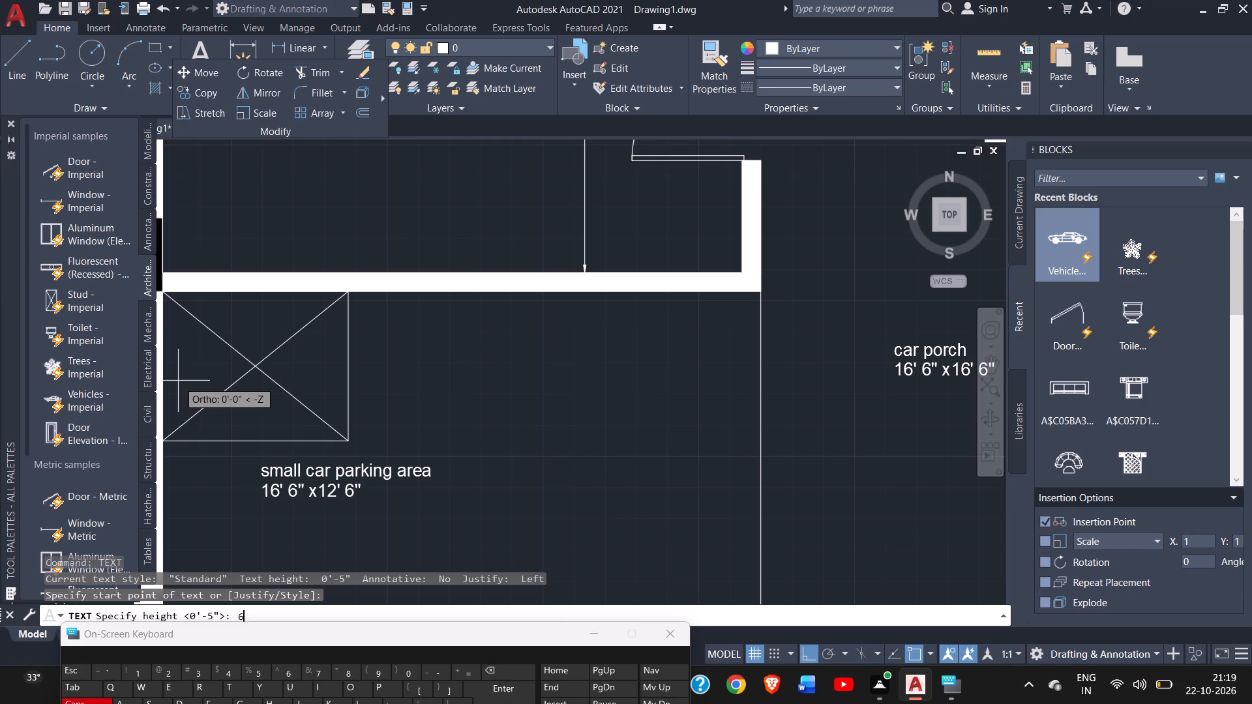
key("shift+quotedbl")
key("Return")
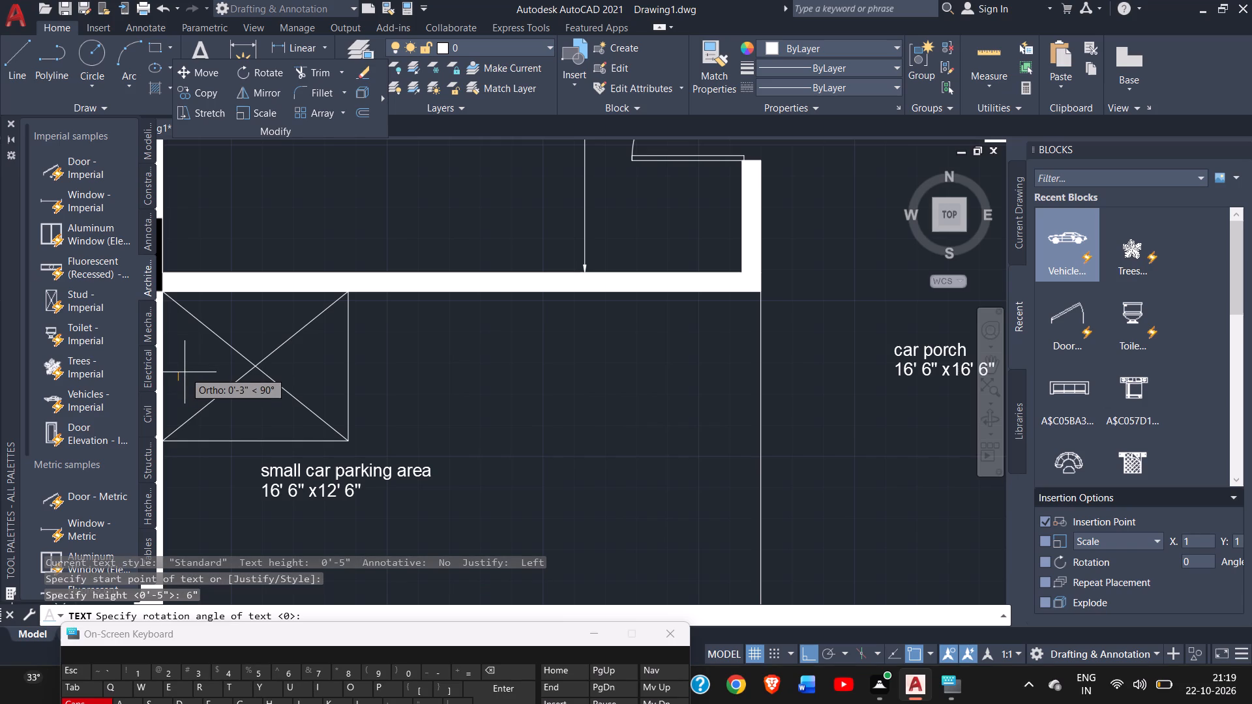
key("0")
key("Return")
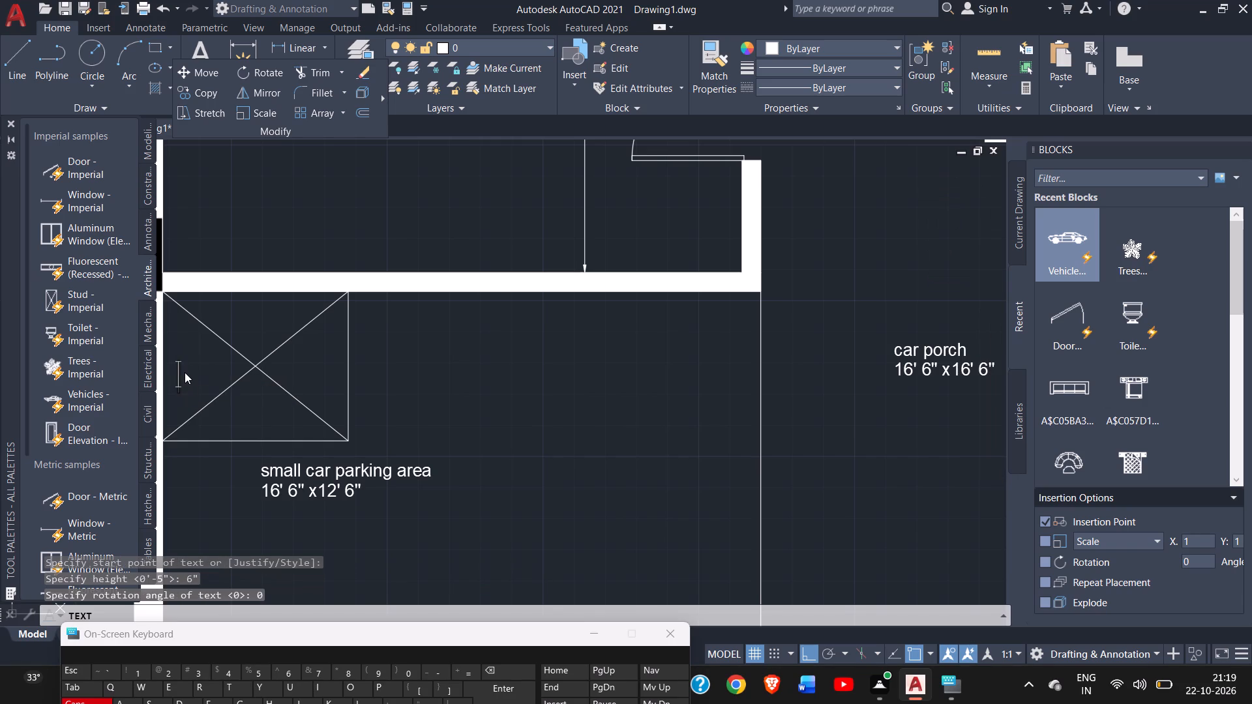
key("p")
key("r")
key("o")
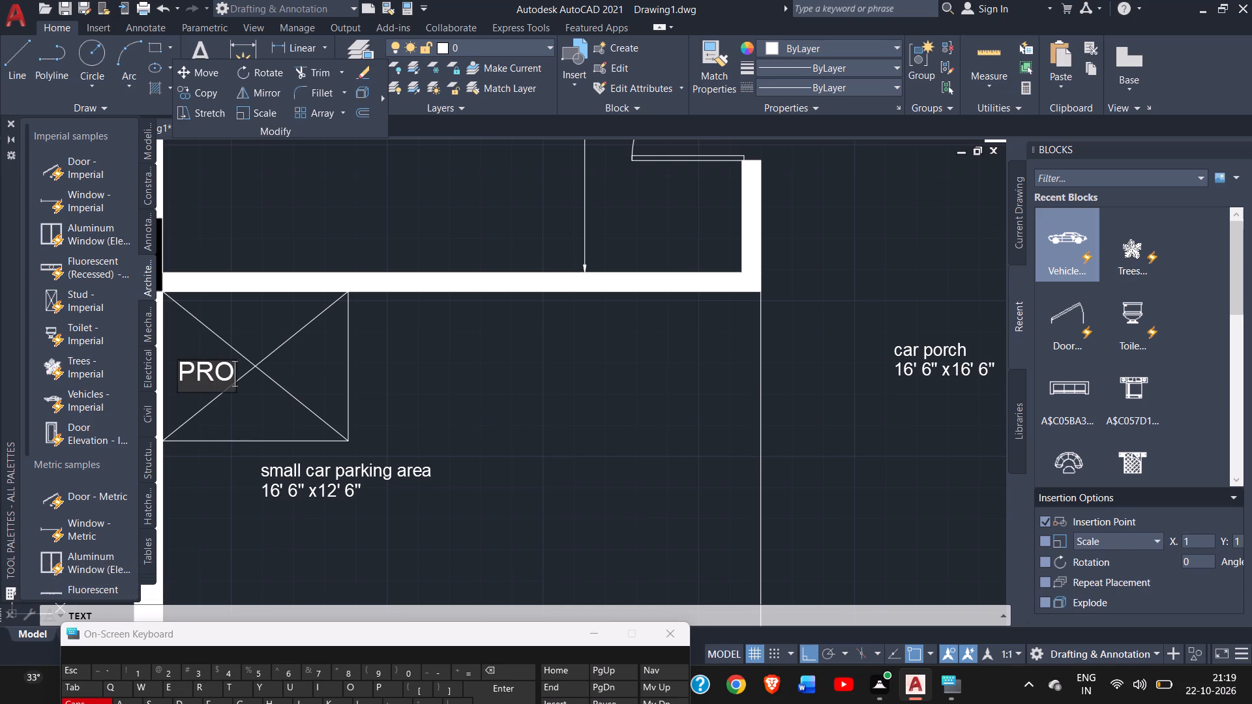
type("JECT")
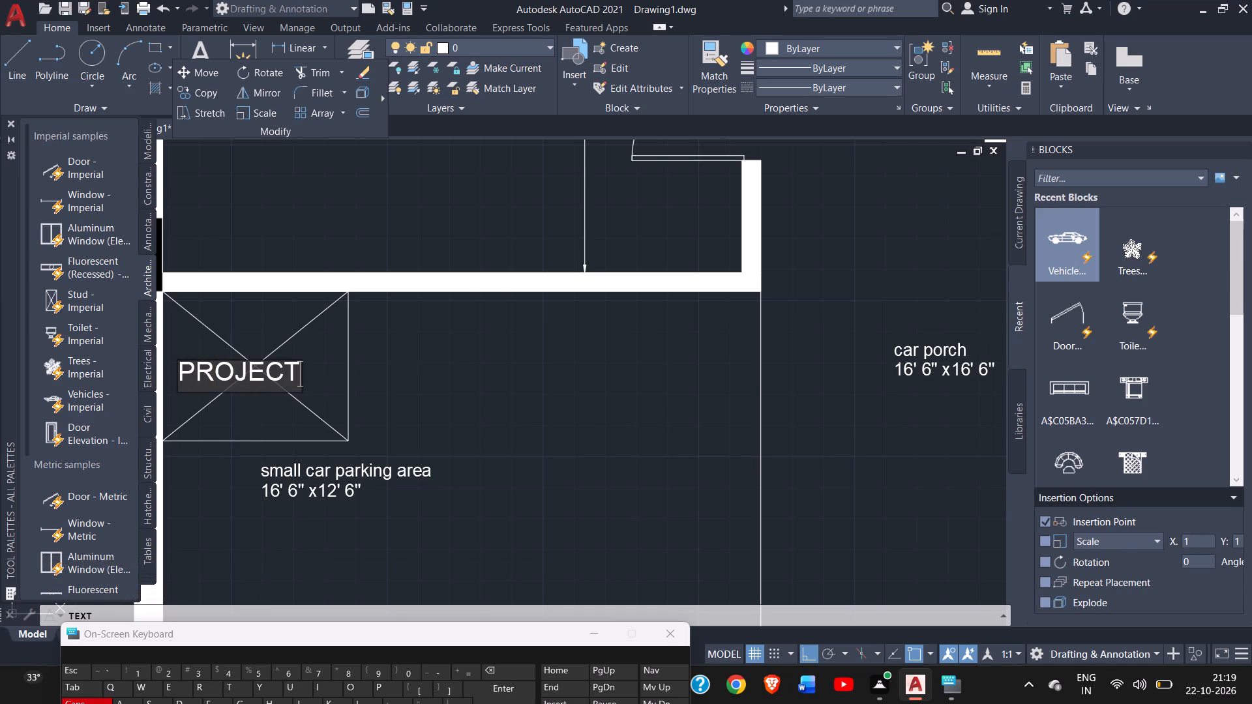
type("ION")
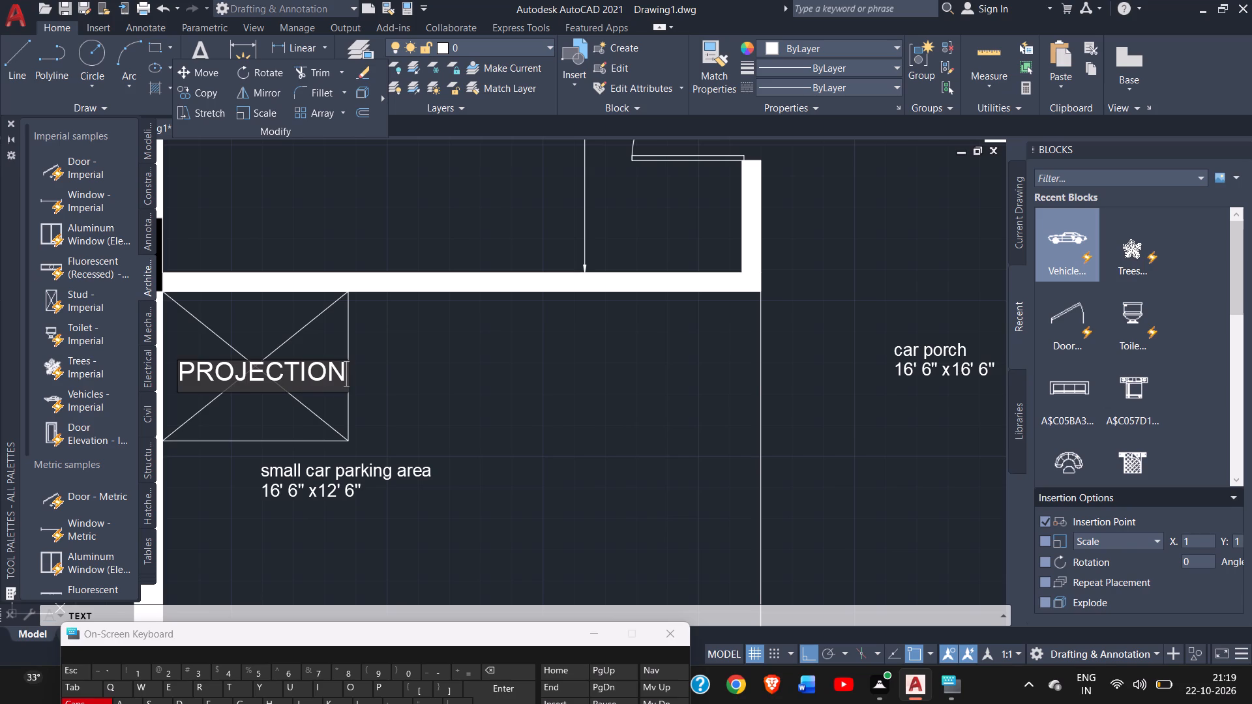
key("space")
key("space")
key("4")
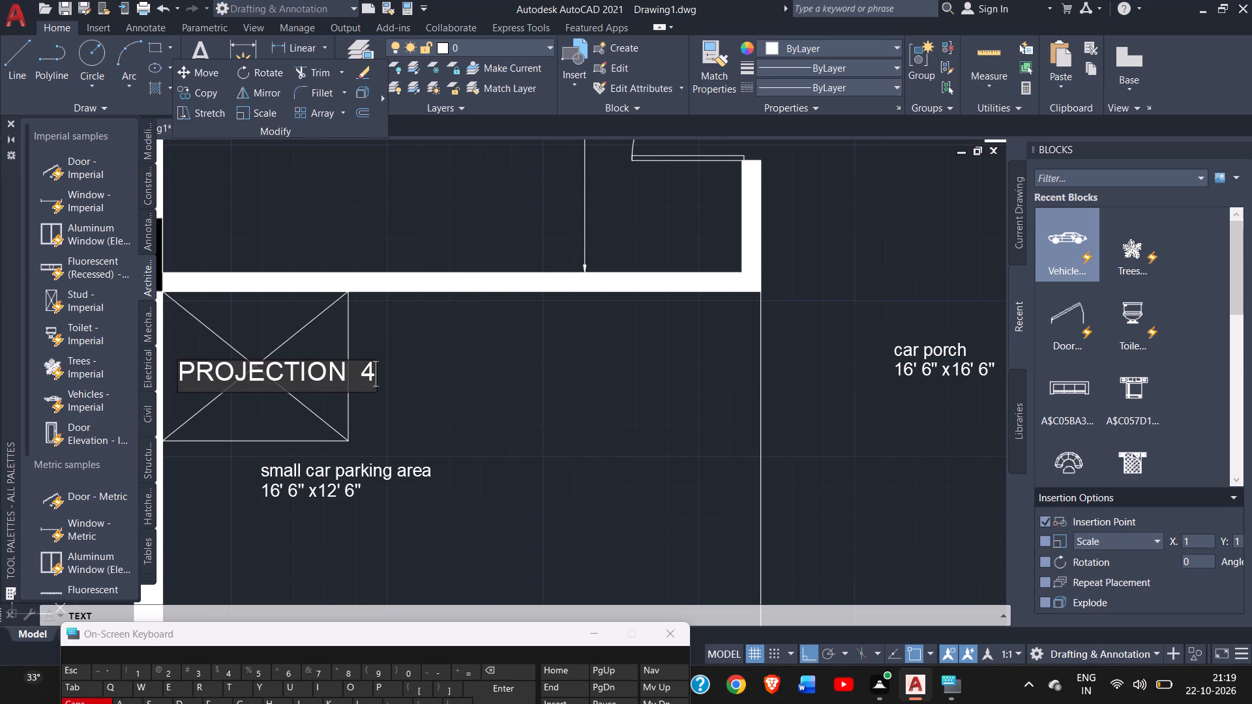
key("apostrophe")
key("space")
key("0")
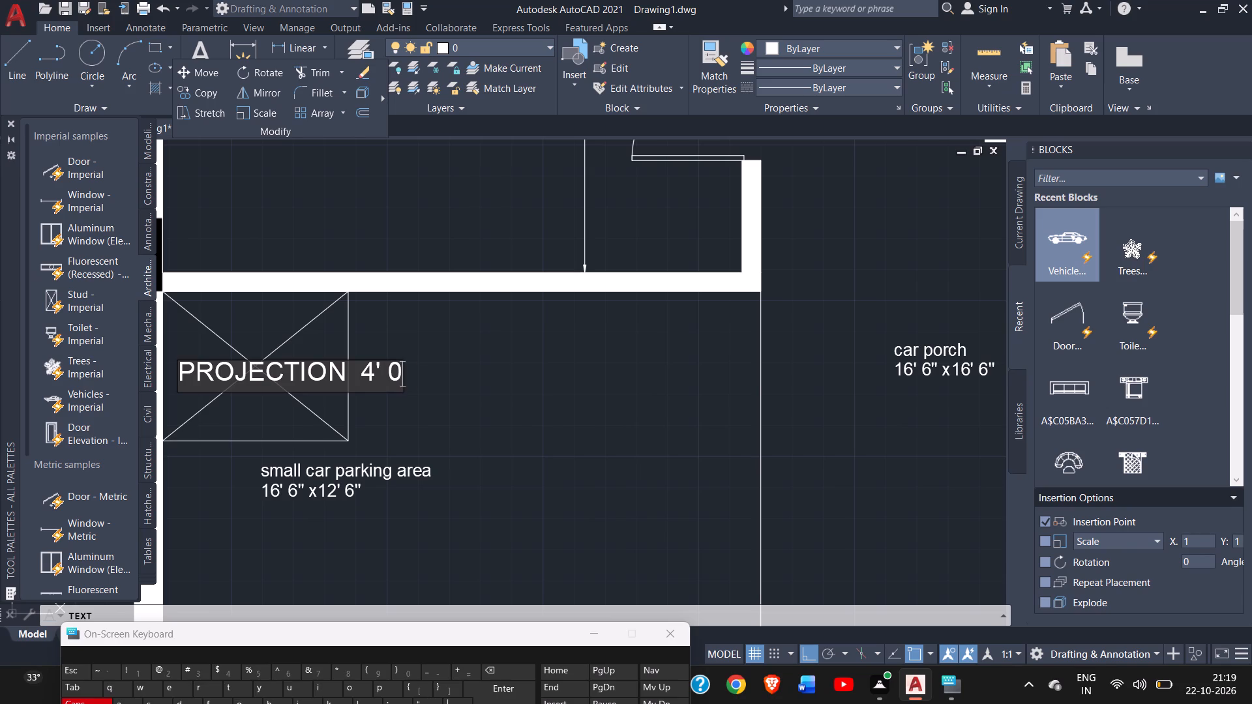
key("shift+quotedbl")
key("space")
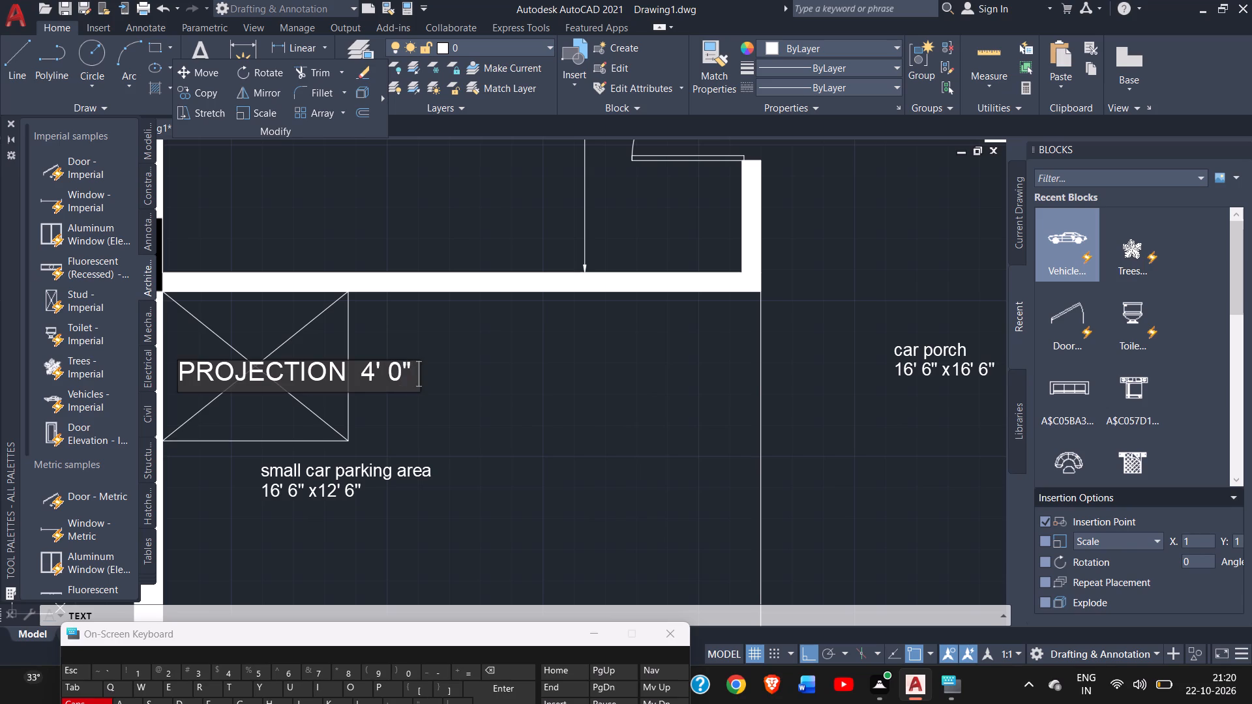
type("W")
key("i")
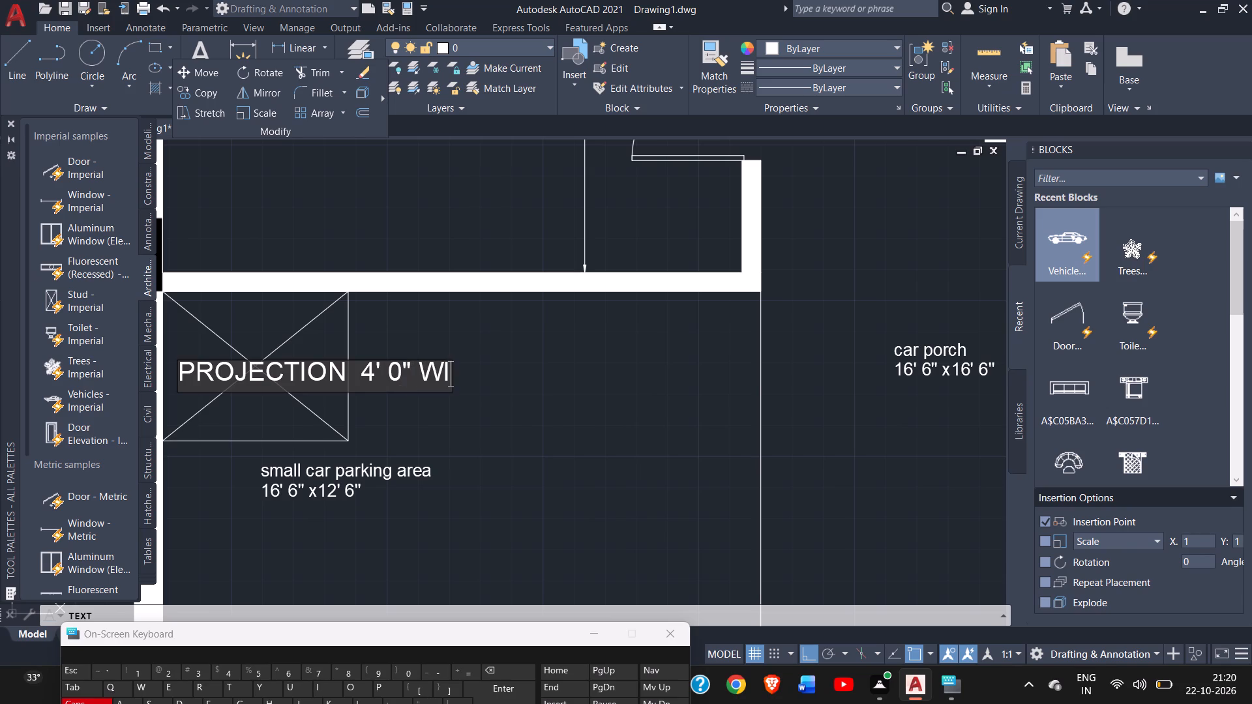
type("DE")
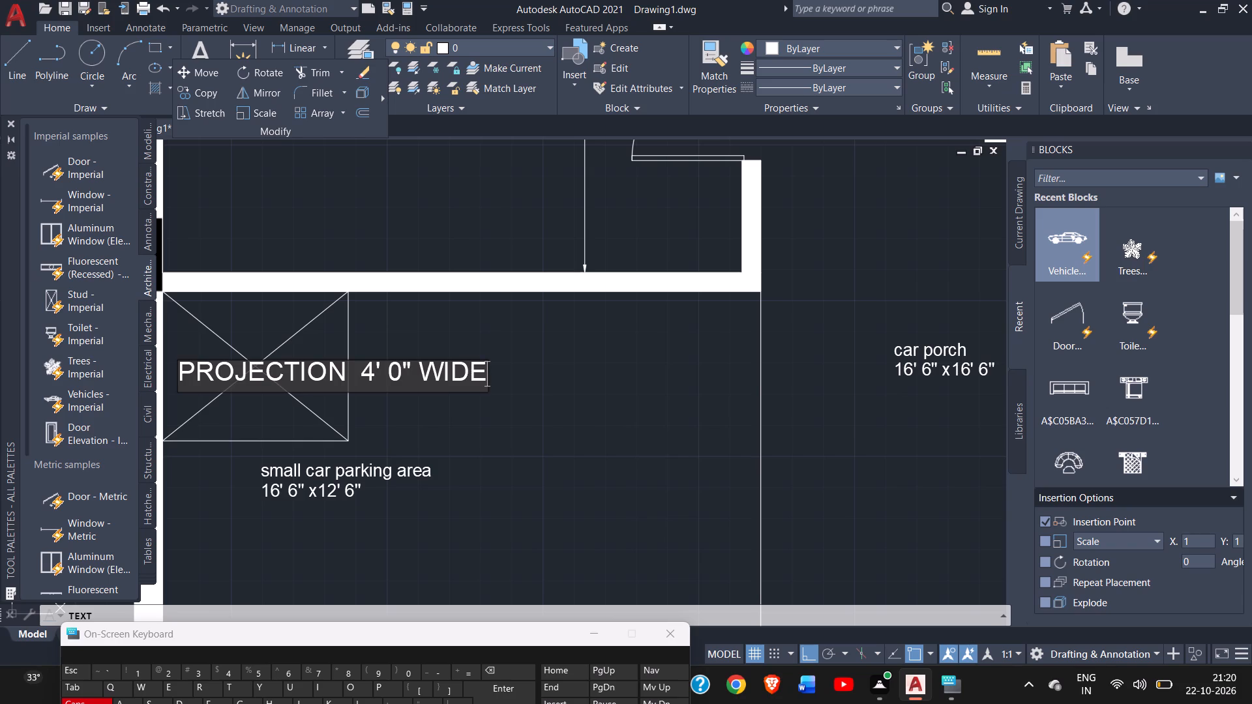
left_click(375, 327)
scroll(375, 327, "up", 2, "ctrl")
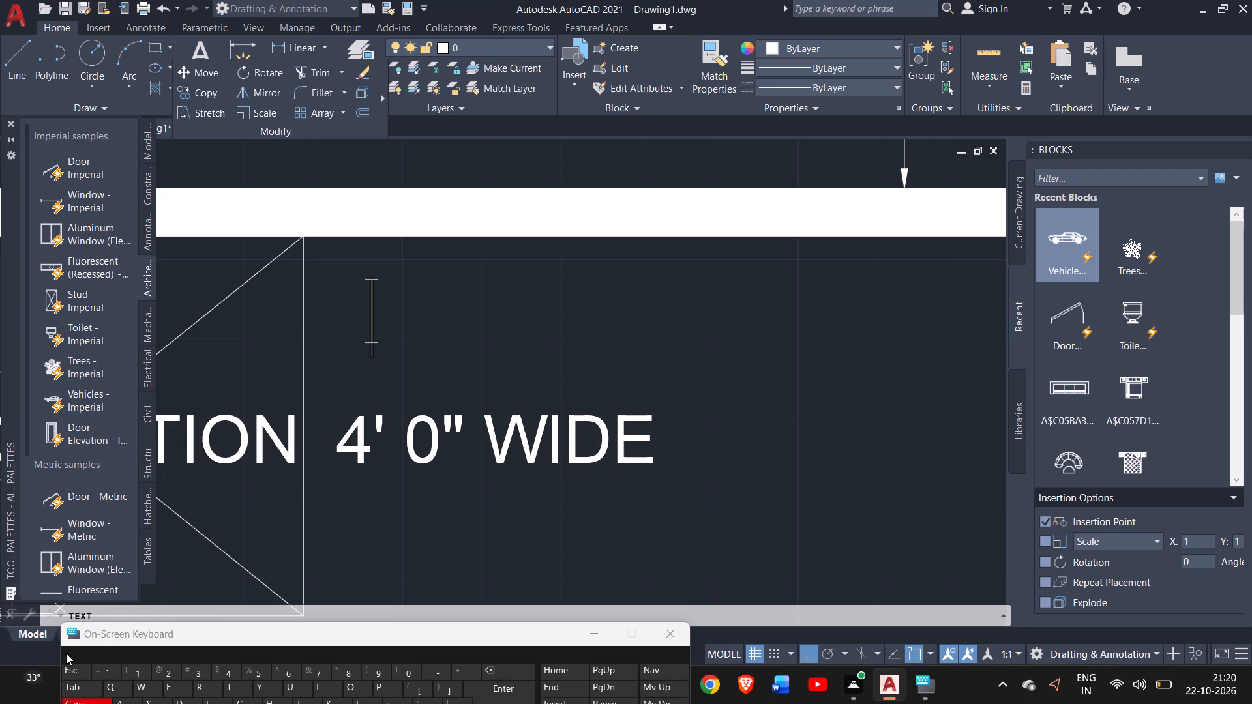
key("Escape")
key("Escape")
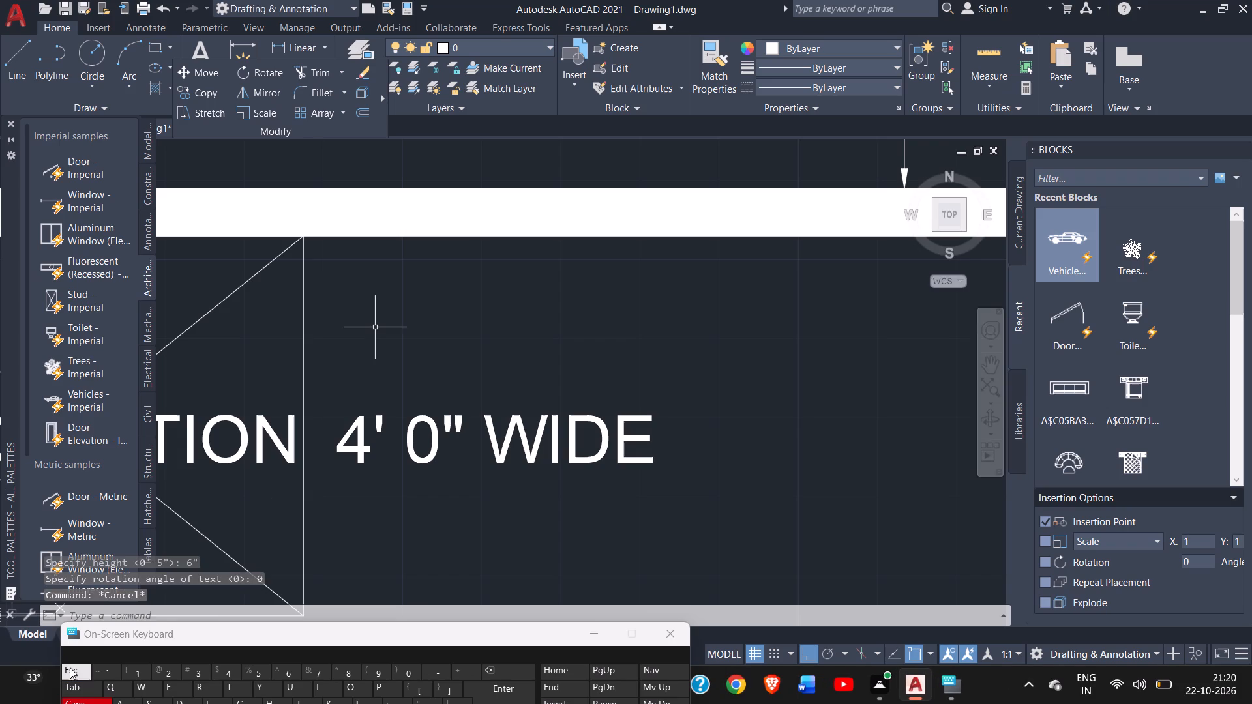
Draw a leader from the crossed rectangle's east edge: a segment sloping up northeast with Ortho off, then an eastward segment about 1' long with Ortho on.
left_click(14, 70)
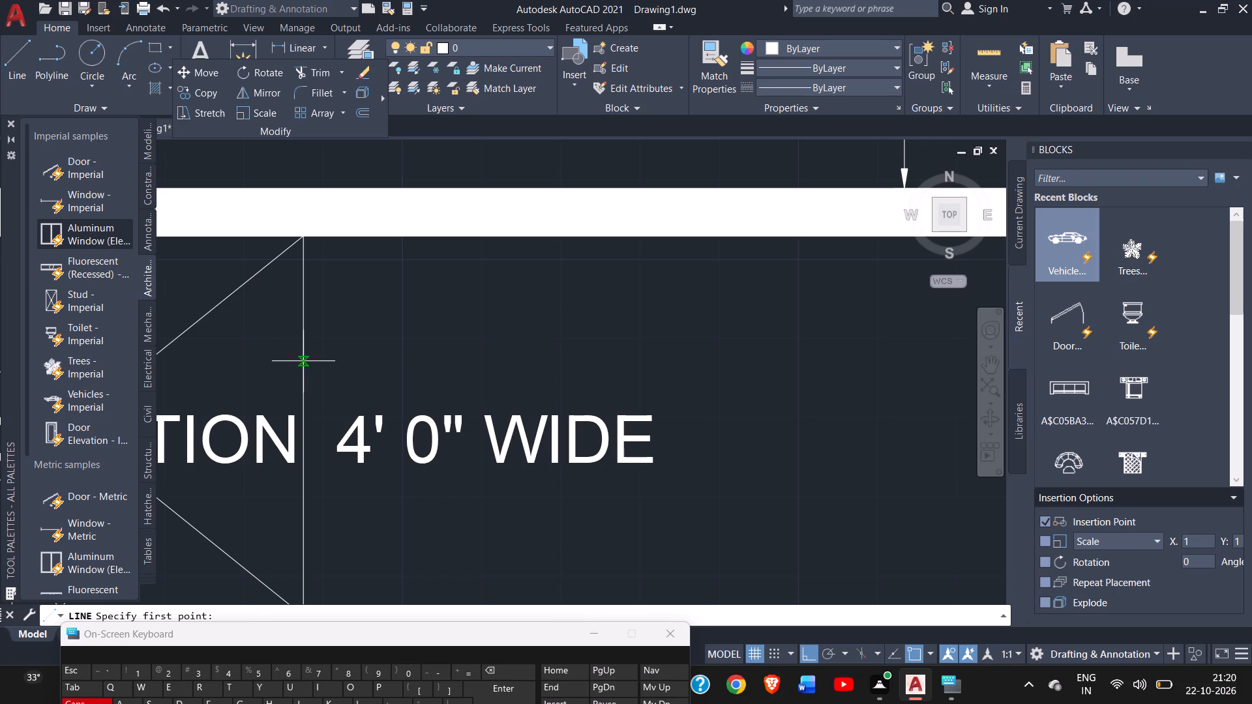
left_click(304, 361)
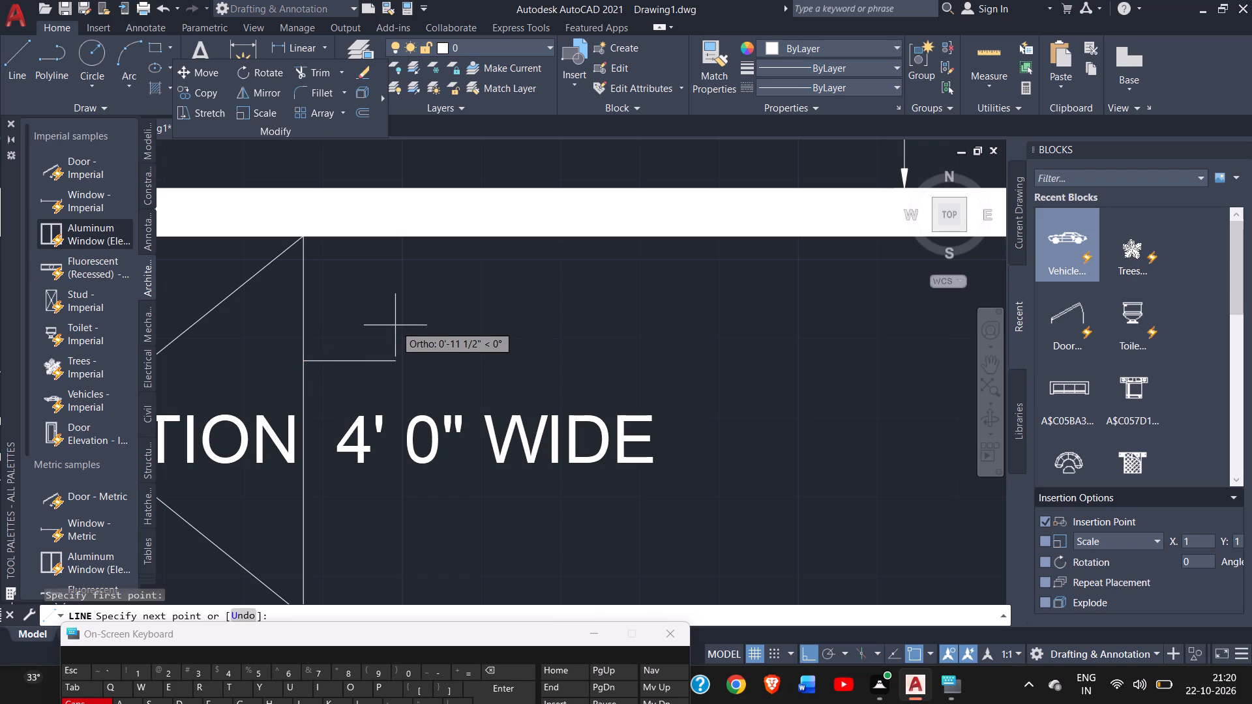
left_click(807, 655)
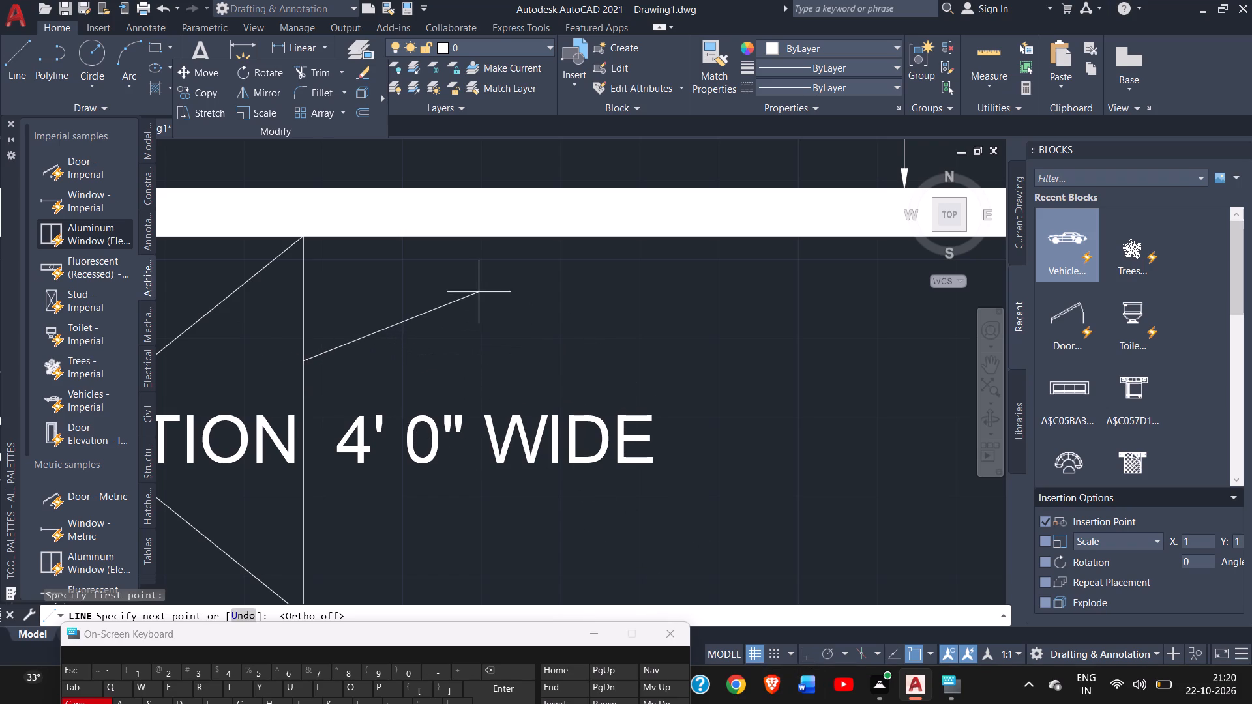
left_click_drag(477, 292, 524, 293)
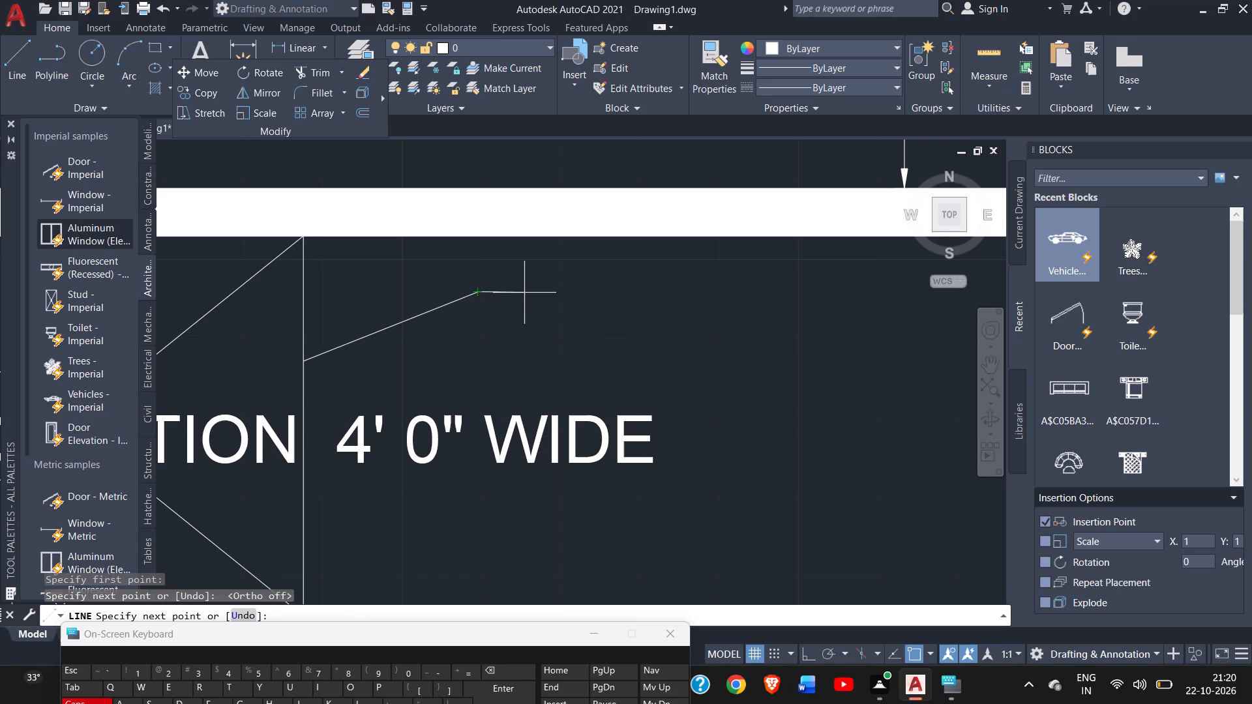
left_click(809, 651)
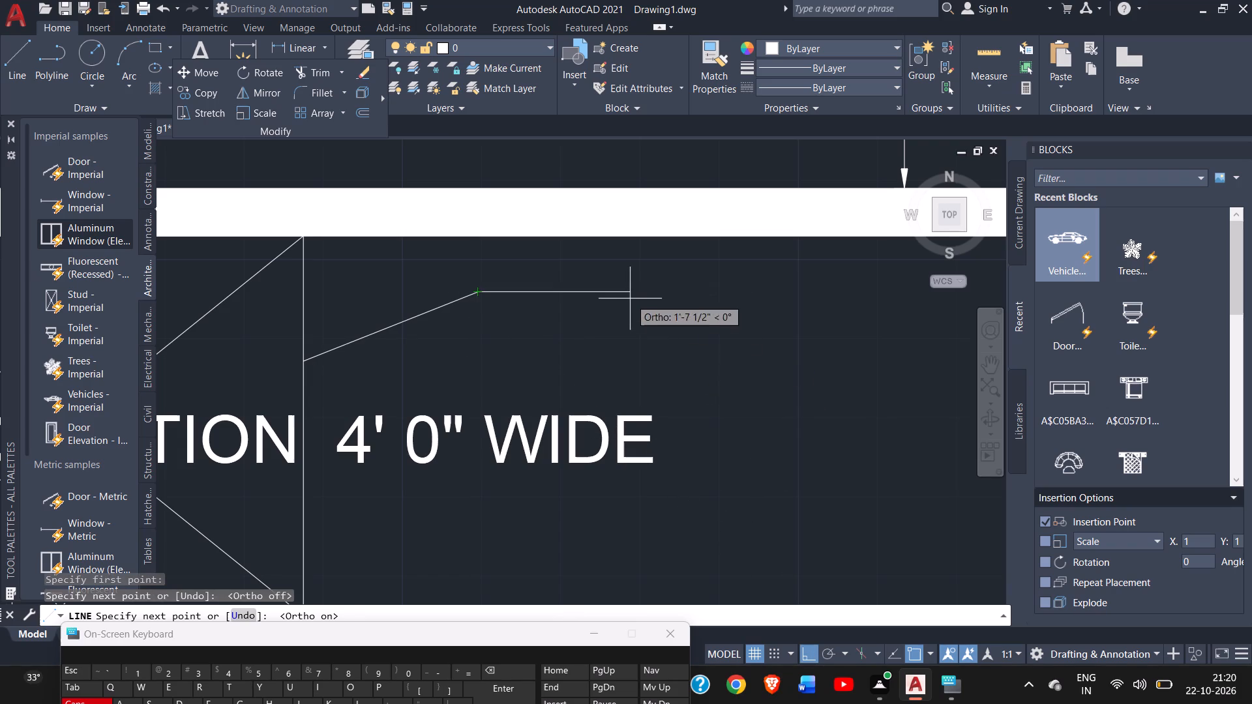
left_click(573, 289)
right_click(576, 293)
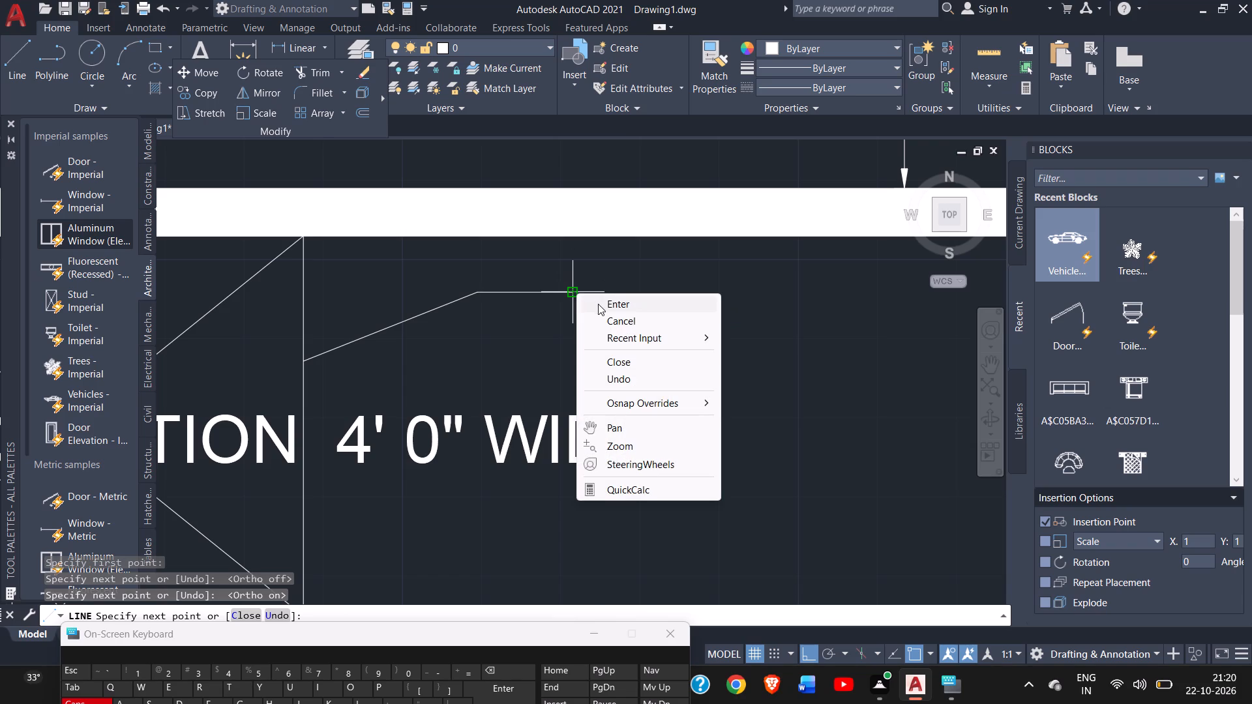
left_click(598, 304)
With Ortho off, draw a short line sloping slightly down eastward from the leader's tip on the rectangle's east edge, as the arrowhead's lower side.
scroll(325, 368, "up", 1, "ctrl")
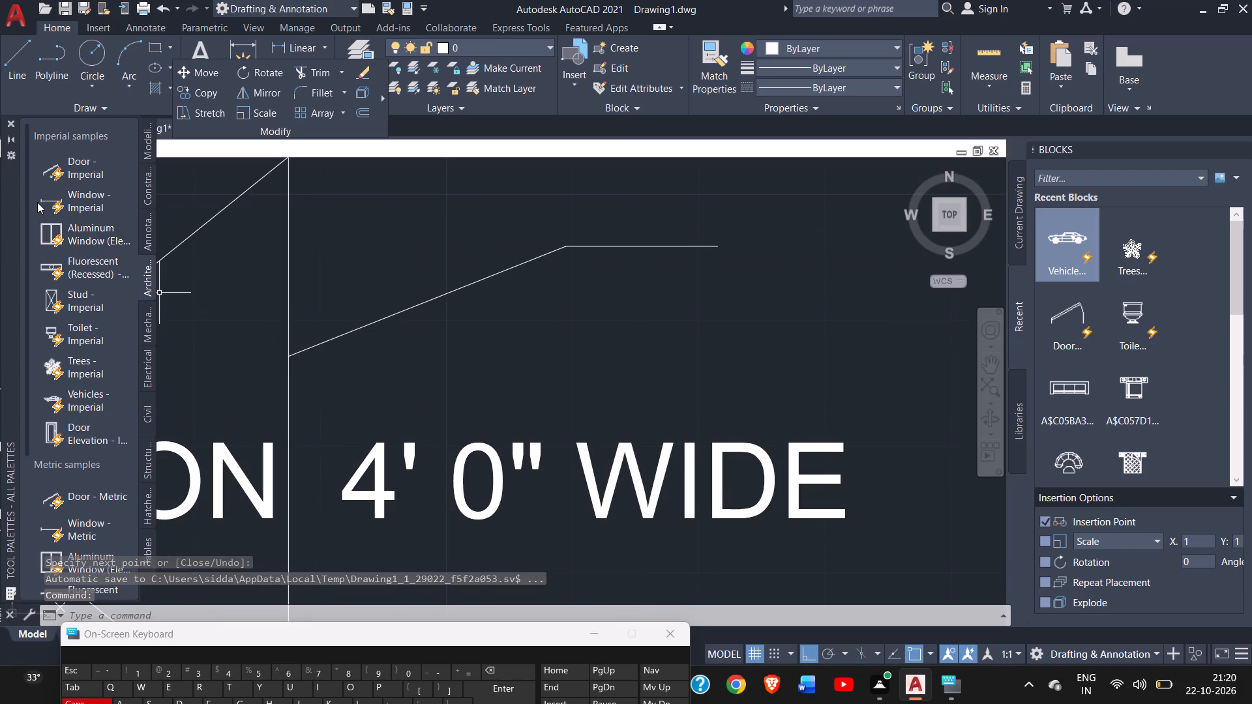
left_click(11, 60)
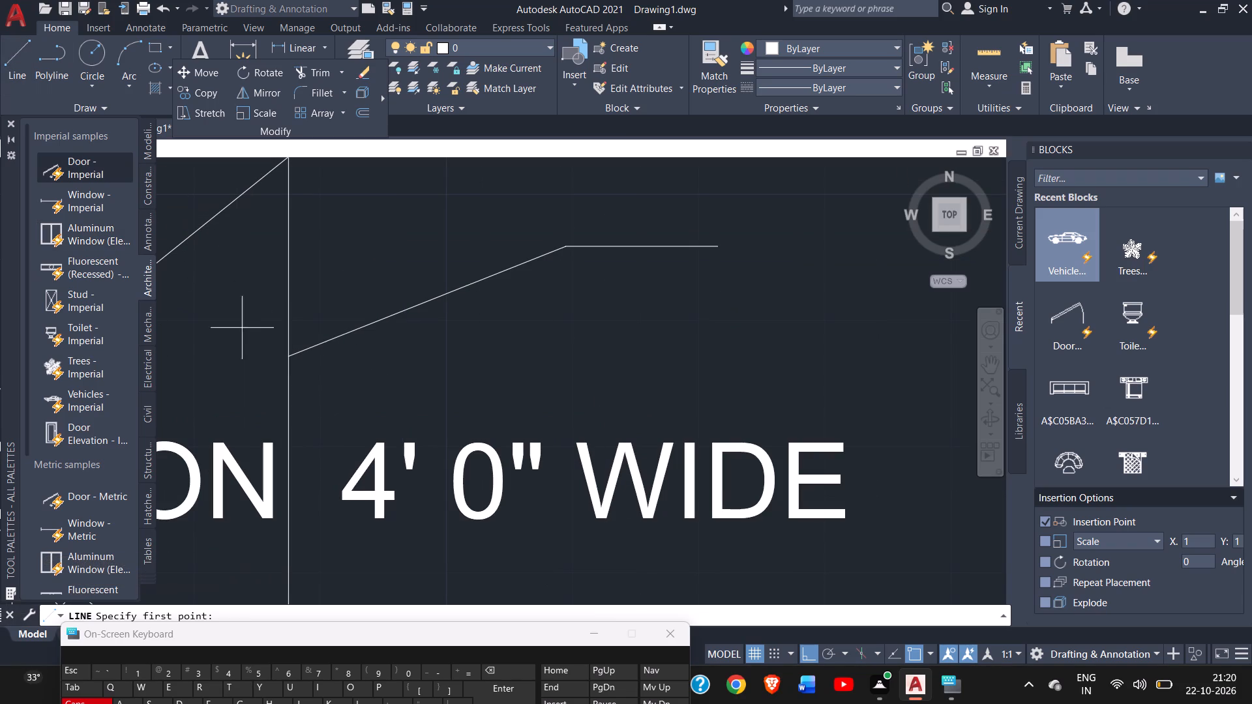
left_click_drag(291, 355, 295, 334)
left_click(295, 334)
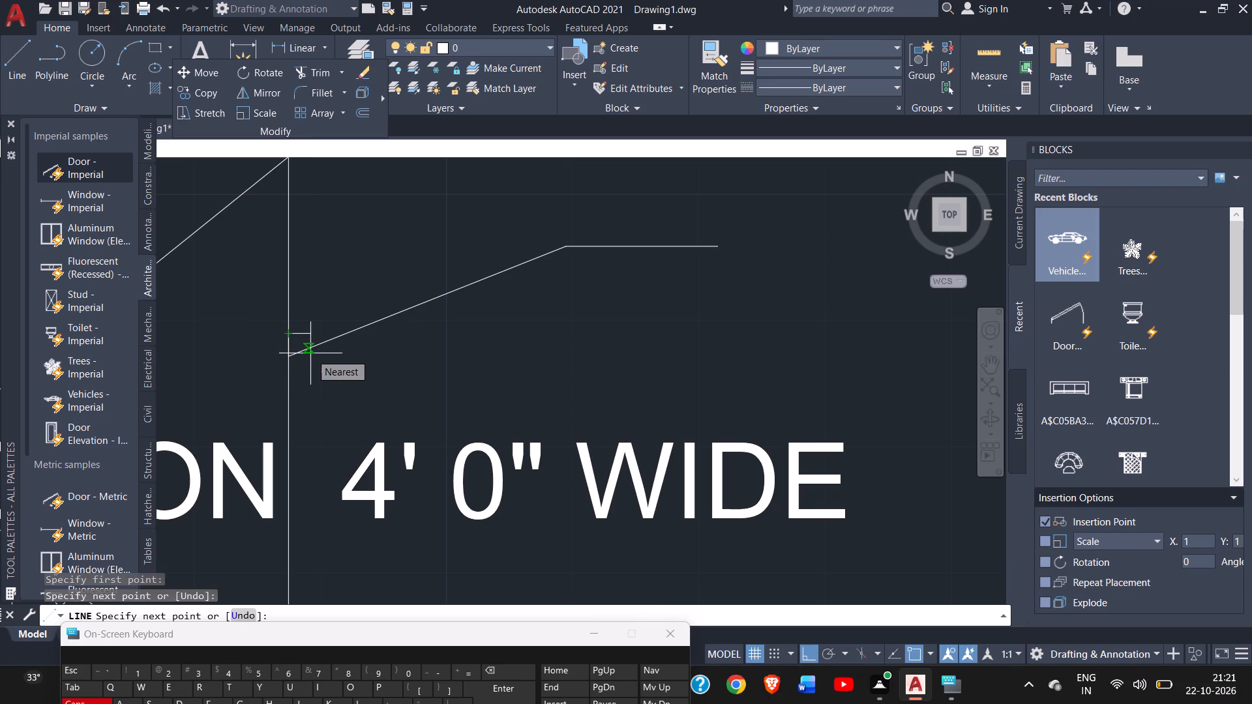
key("ctrl+z")
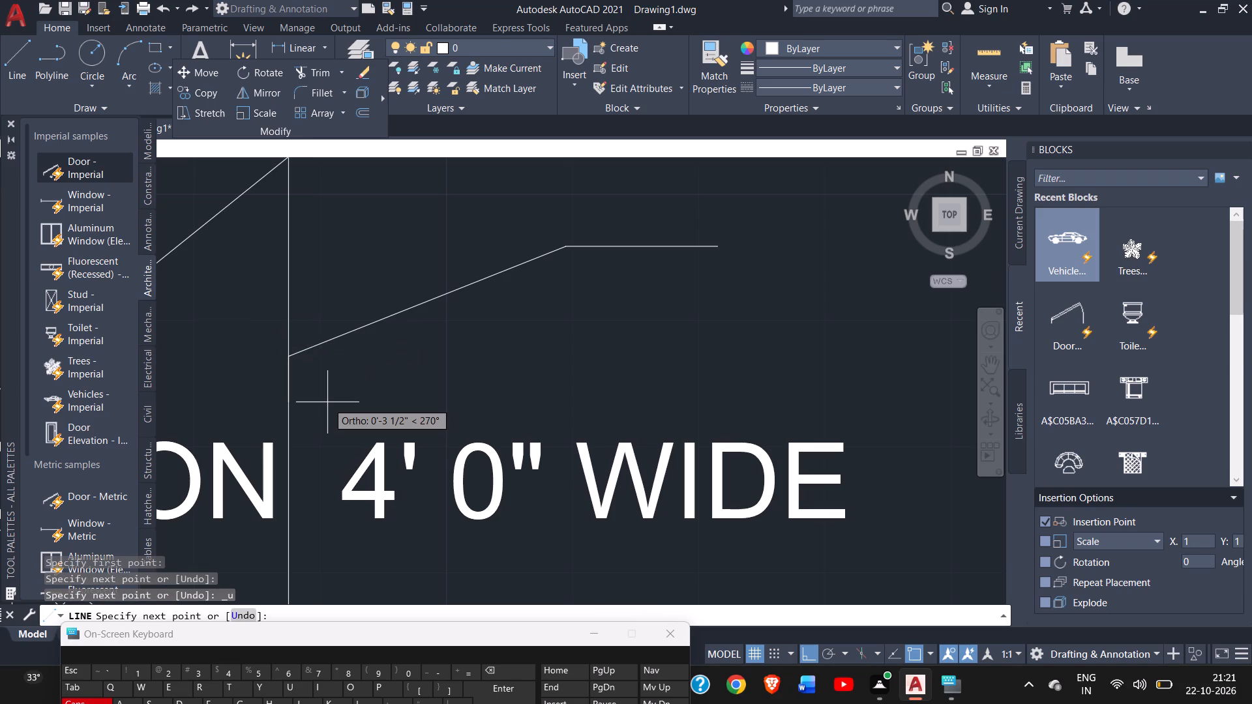
left_click(803, 660)
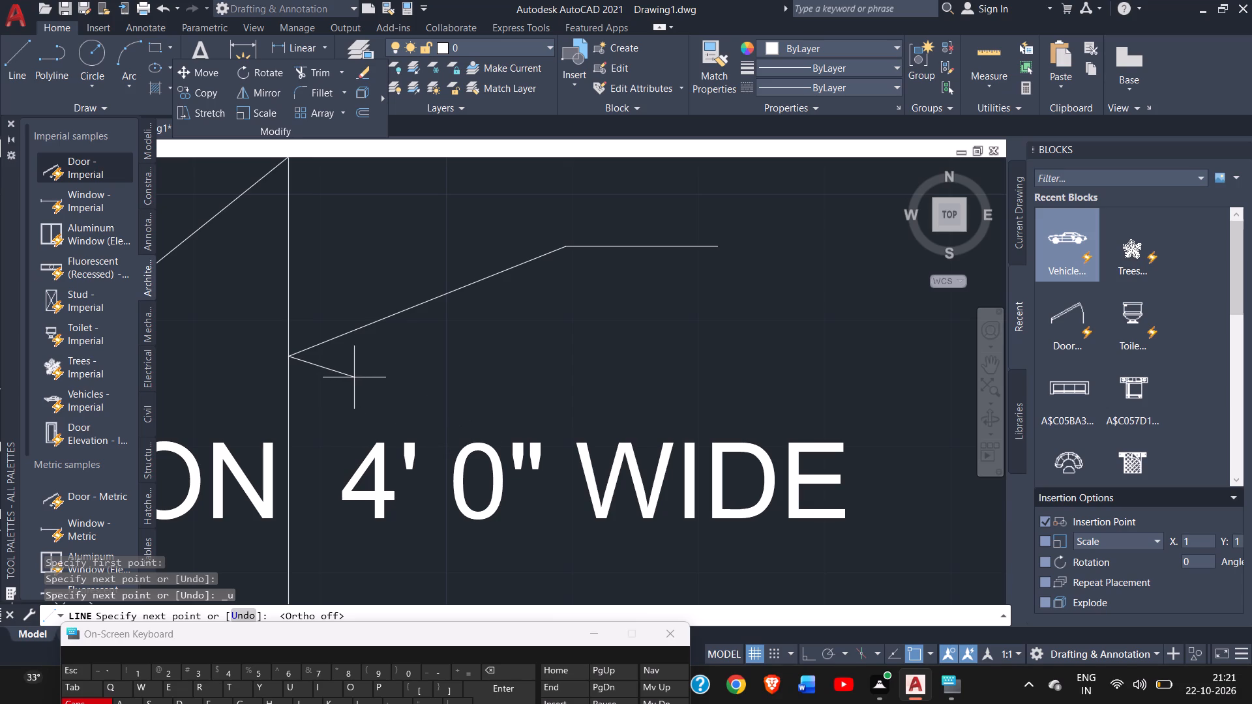
scroll(354, 377, "up", 2, "ctrl")
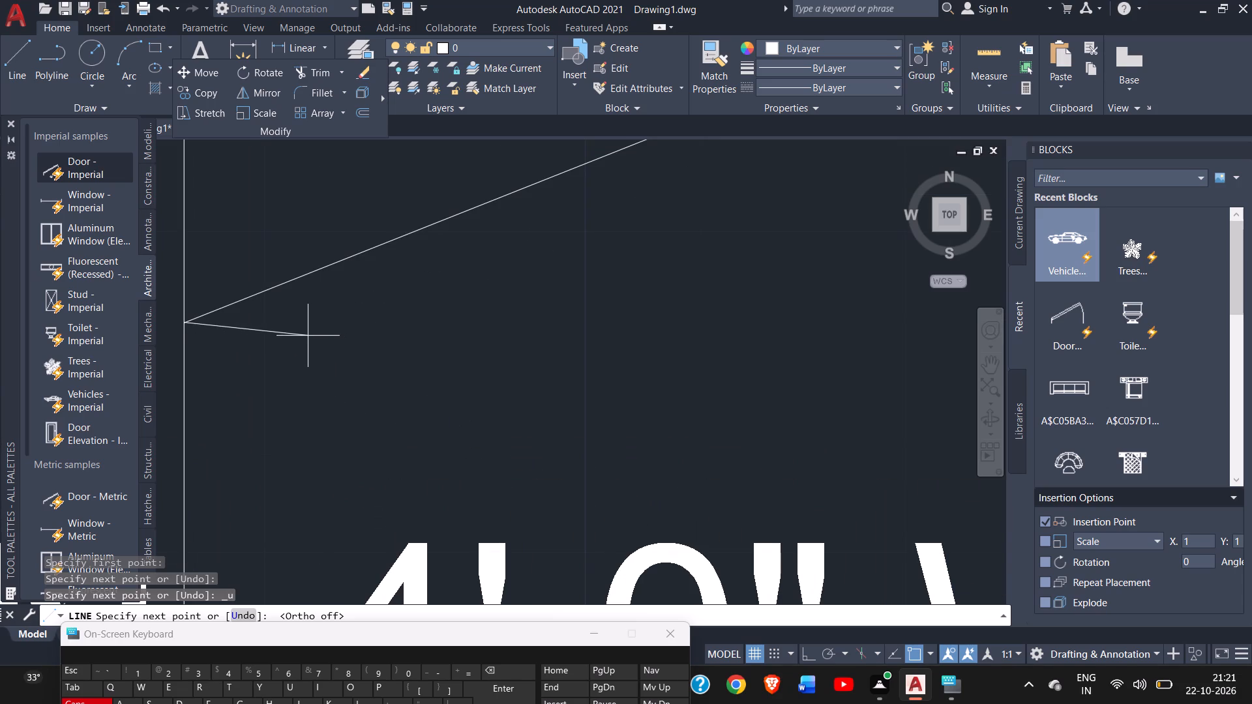
left_click(306, 335)
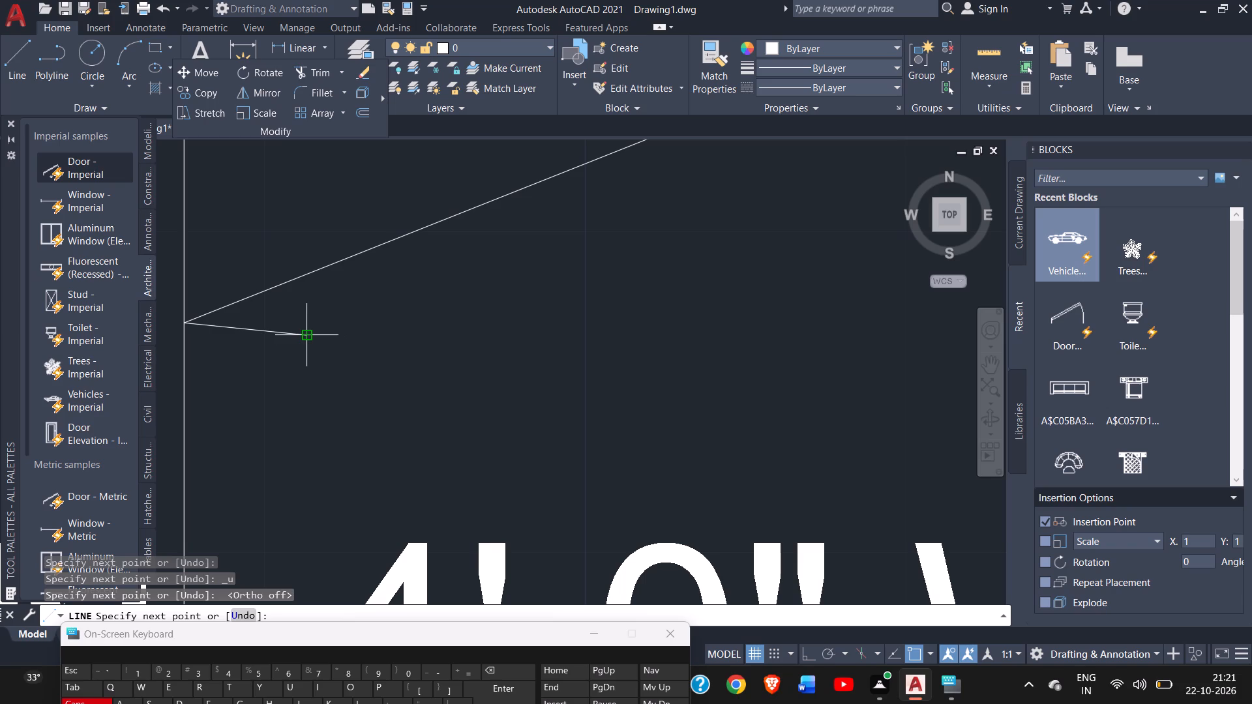
right_click(310, 349)
left_click(330, 359)
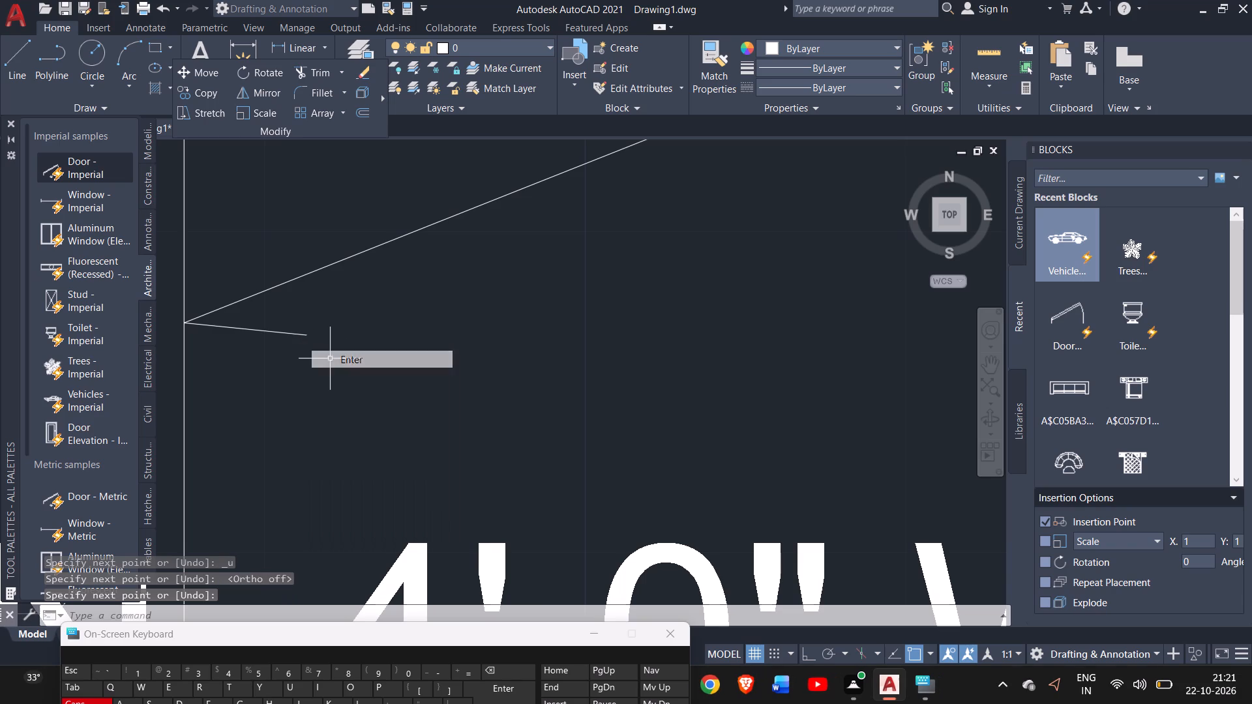
Draw the arrowhead's upper side from the leader tip up to the northeast, and close the triangle at the lower side's free end.
left_click(26, 78)
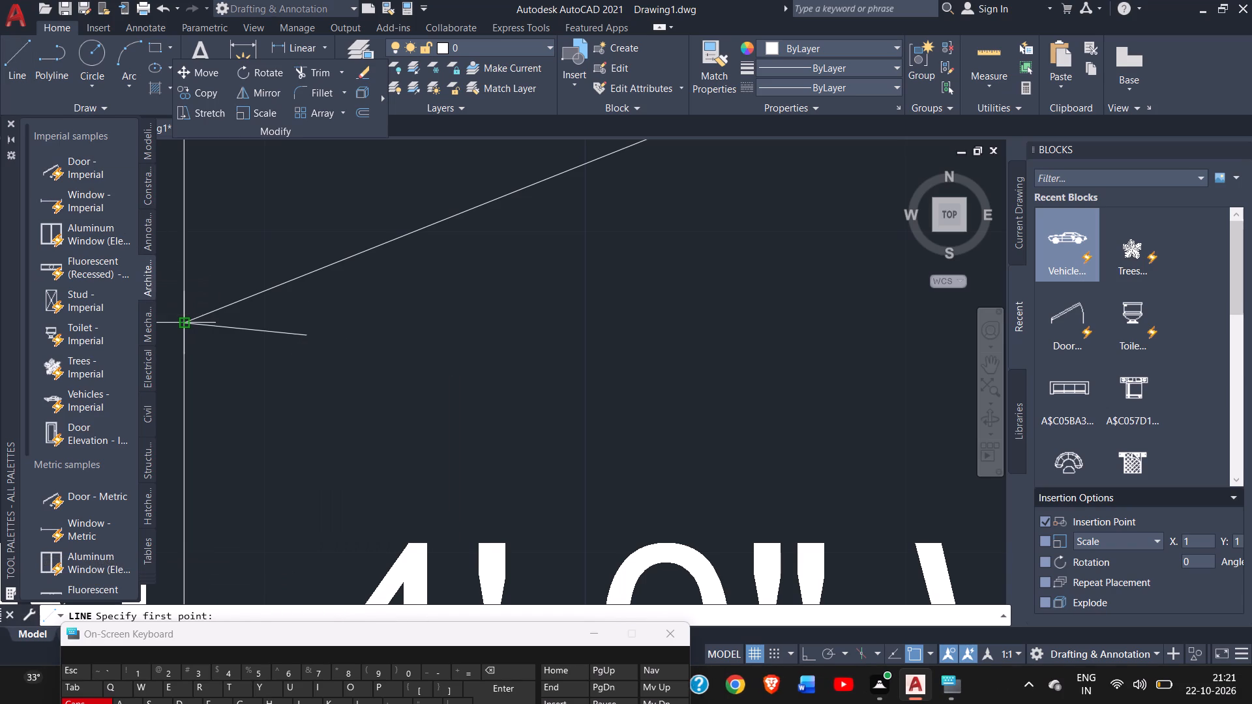
left_click_drag(185, 319, 232, 237)
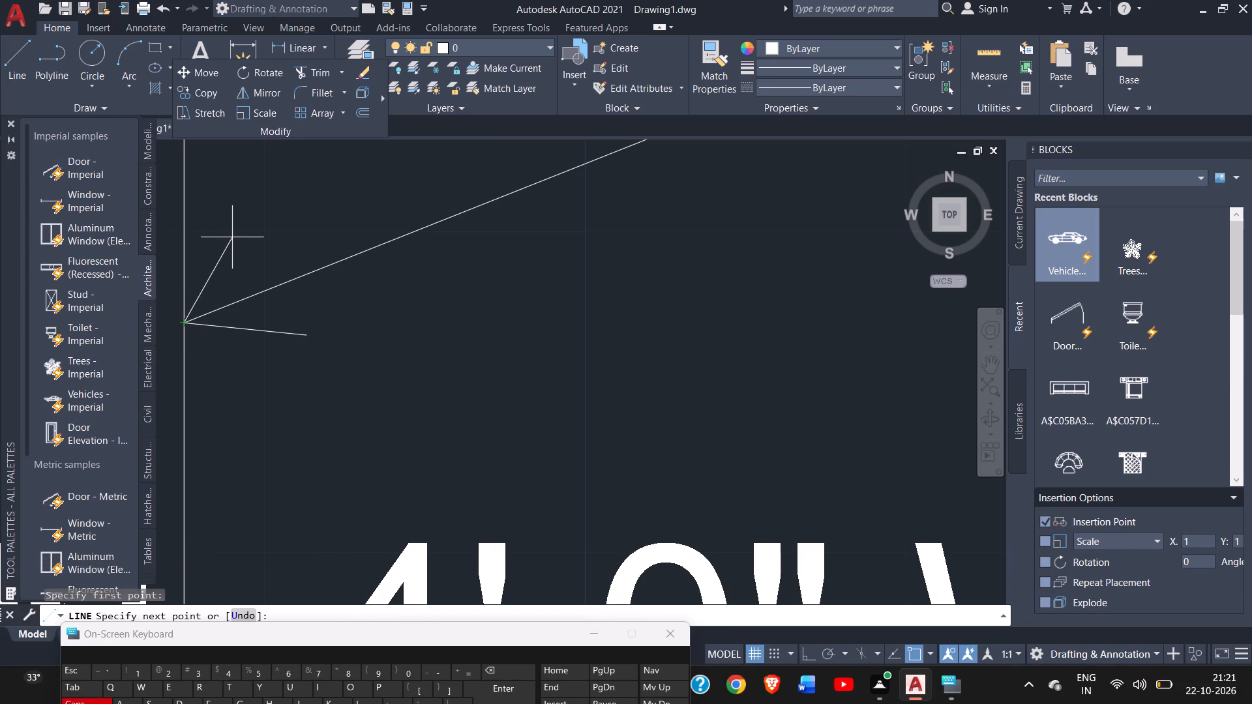
left_click_drag(232, 237, 233, 235)
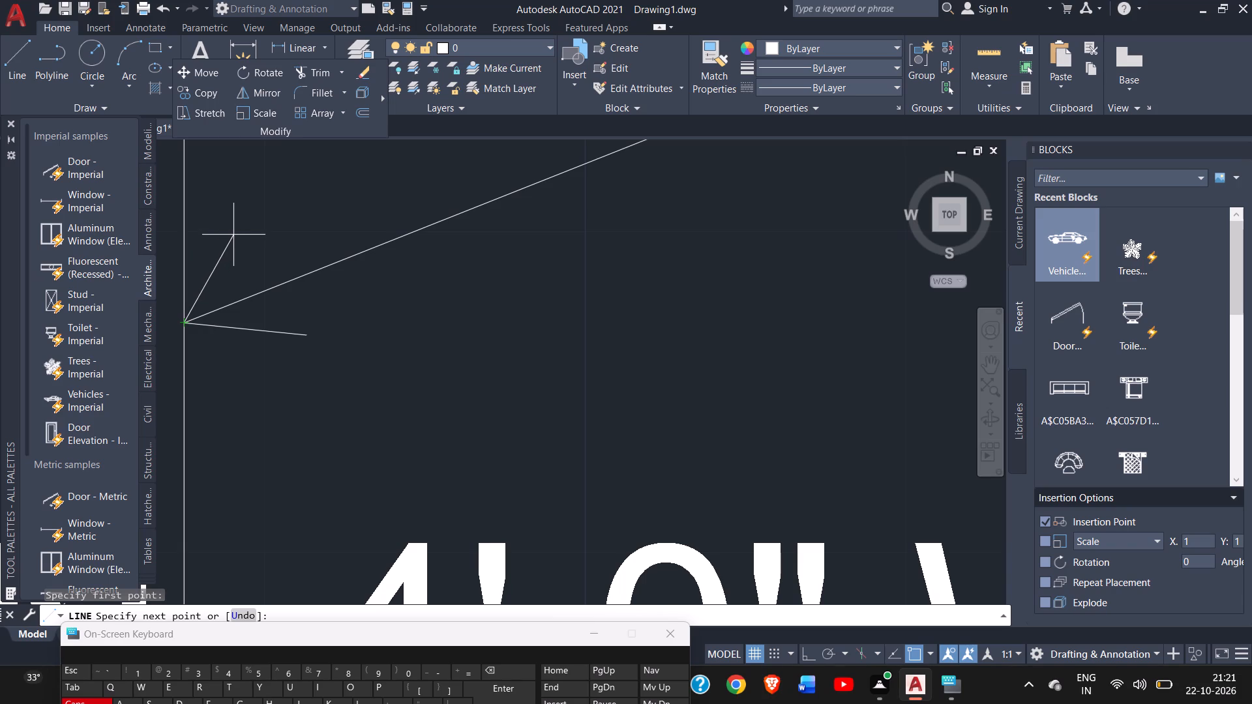
left_click(238, 228)
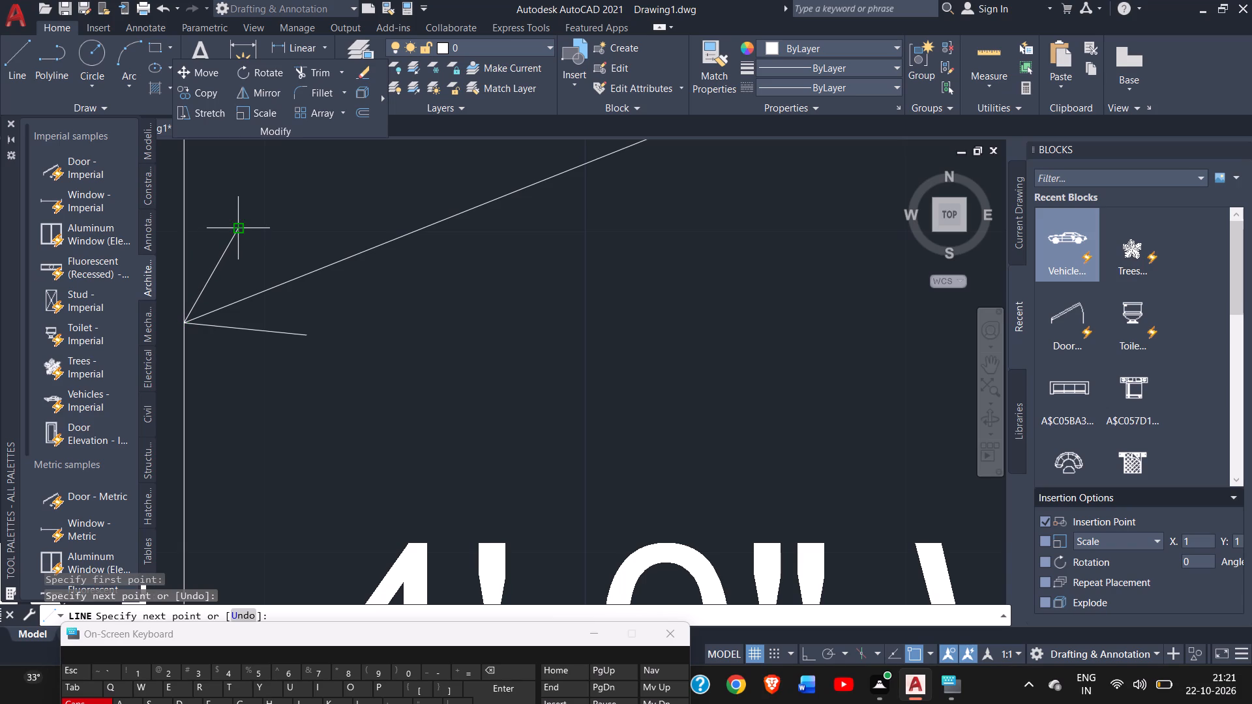
left_click(305, 334)
right_click(308, 329)
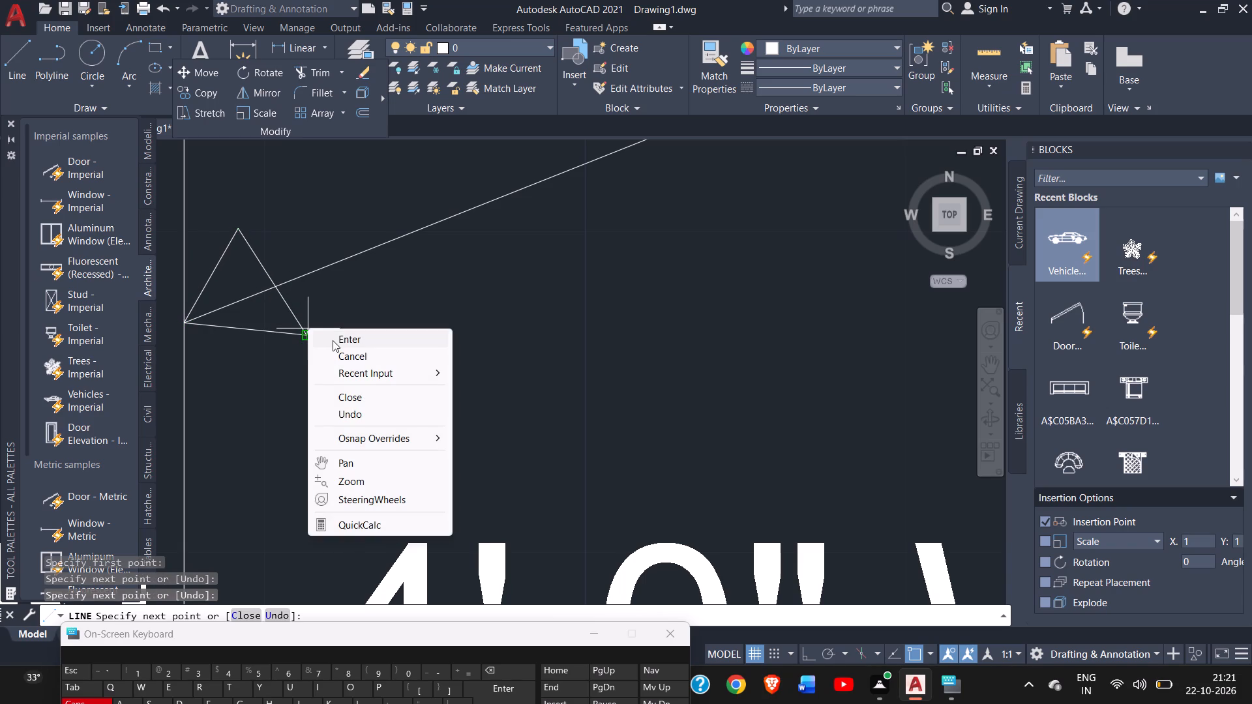
left_click(334, 340)
Add single-line text reading UNDER GROUND WATER TANK just past the leader's east end, with a small height picked freehand and 0 rotation.
scroll(334, 340, "down", 2, "ctrl")
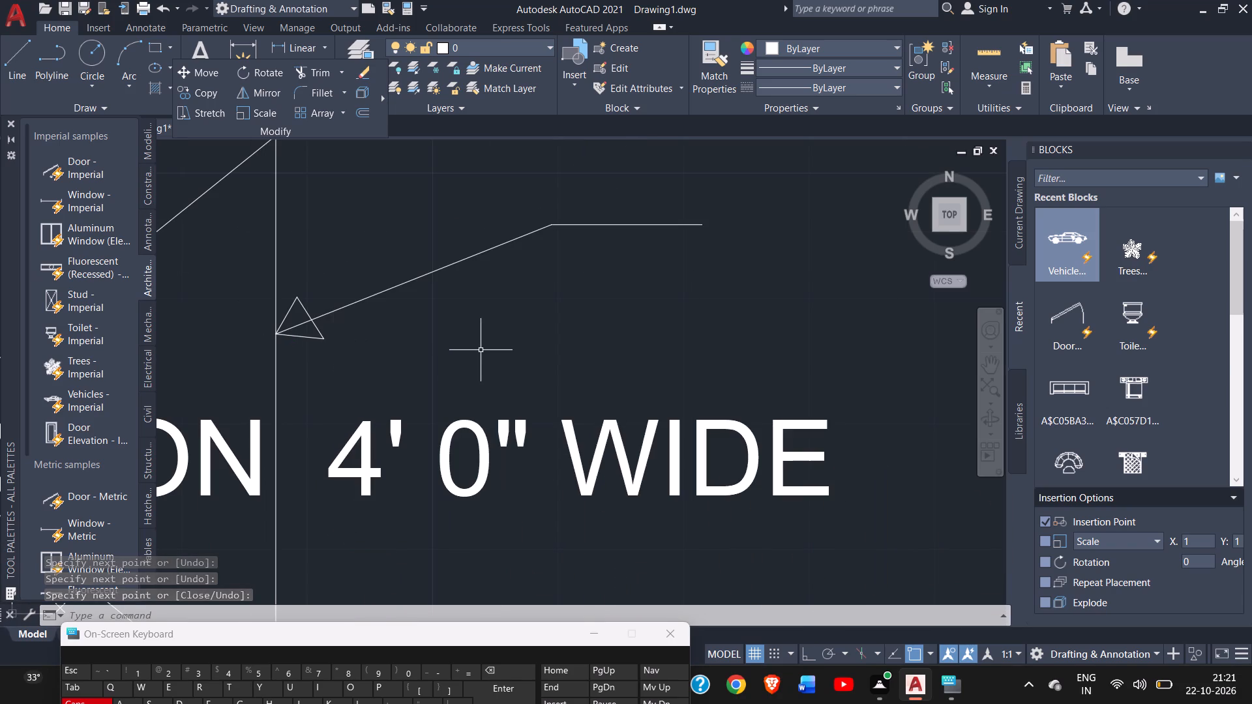
scroll(481, 350, "down", 2, "ctrl")
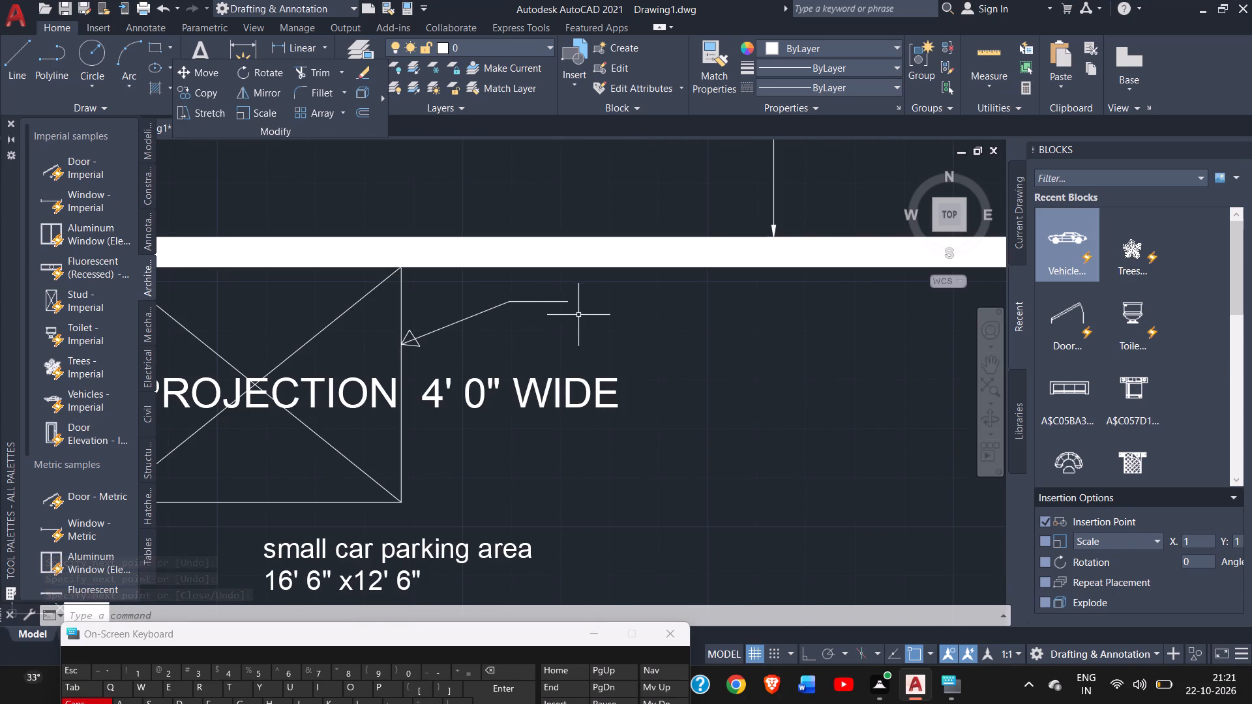
scroll(584, 312, "up", 2, "ctrl")
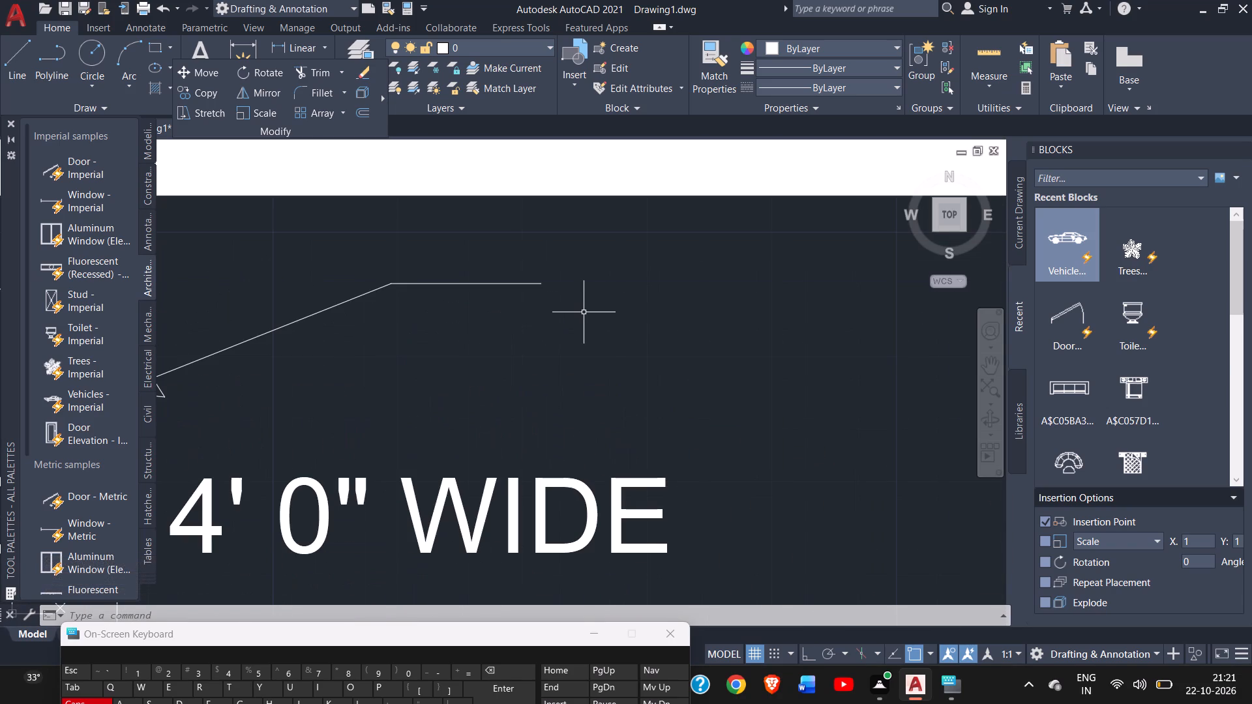
type("TEX")
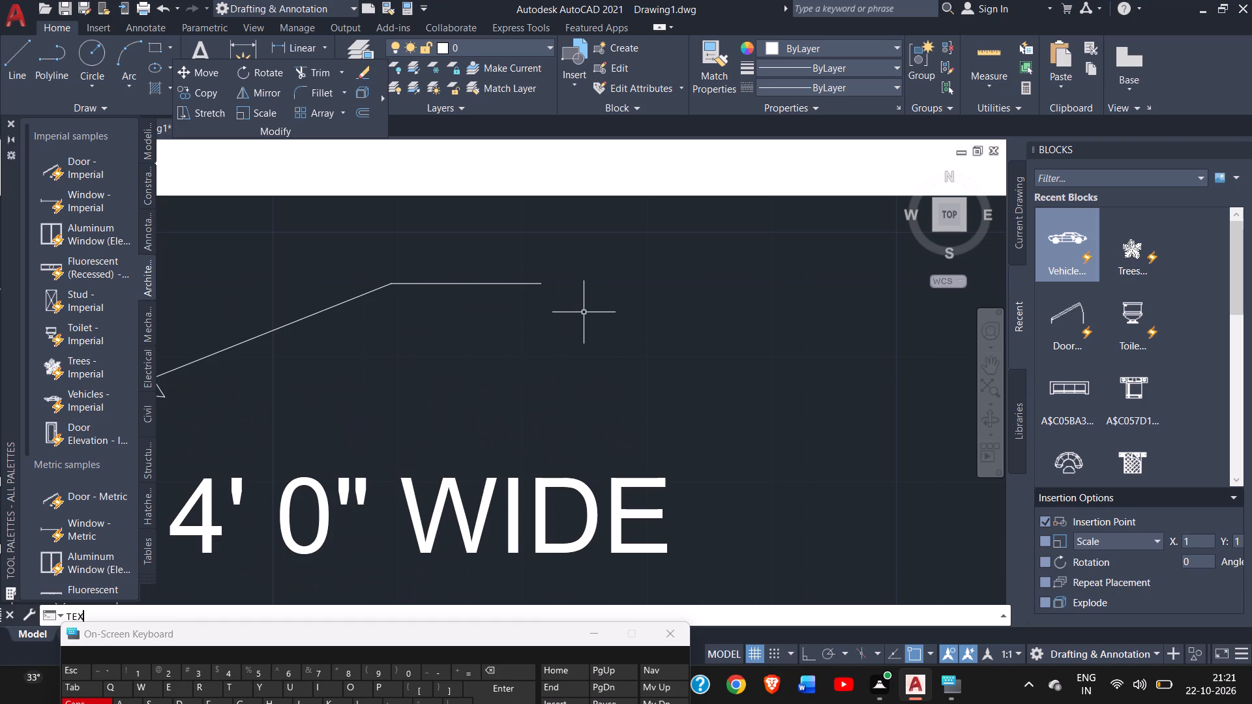
key("t")
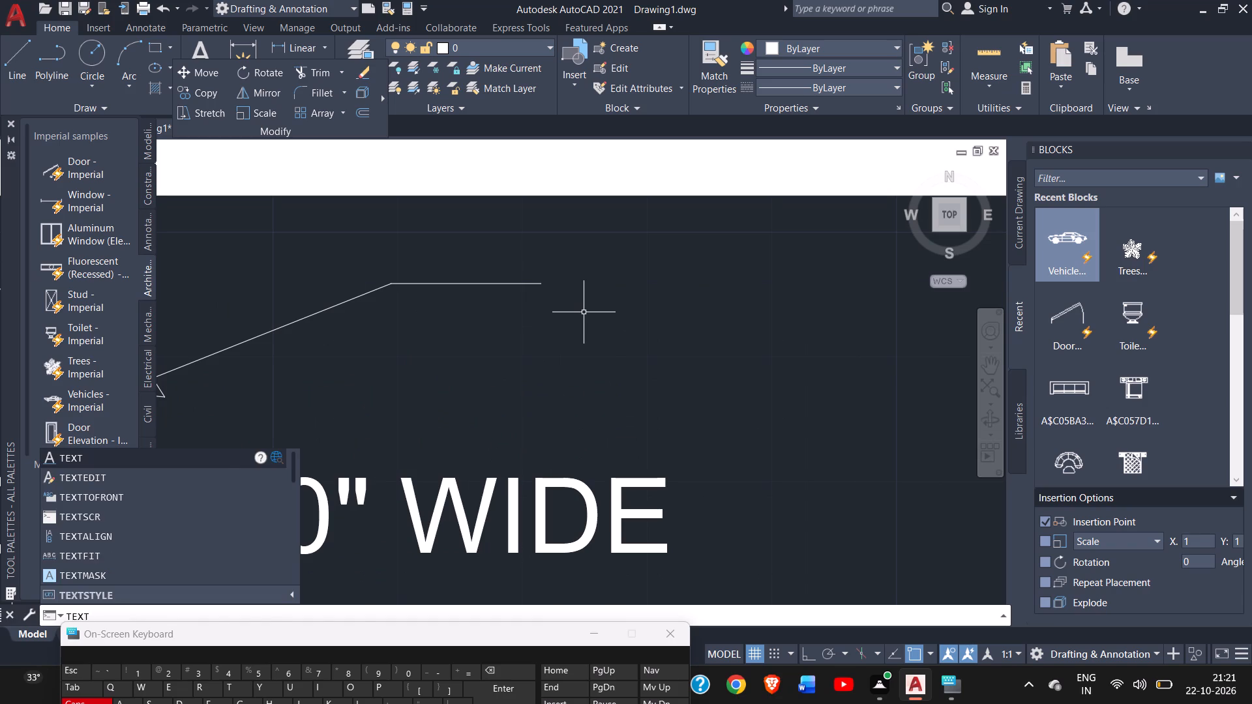
key("Return")
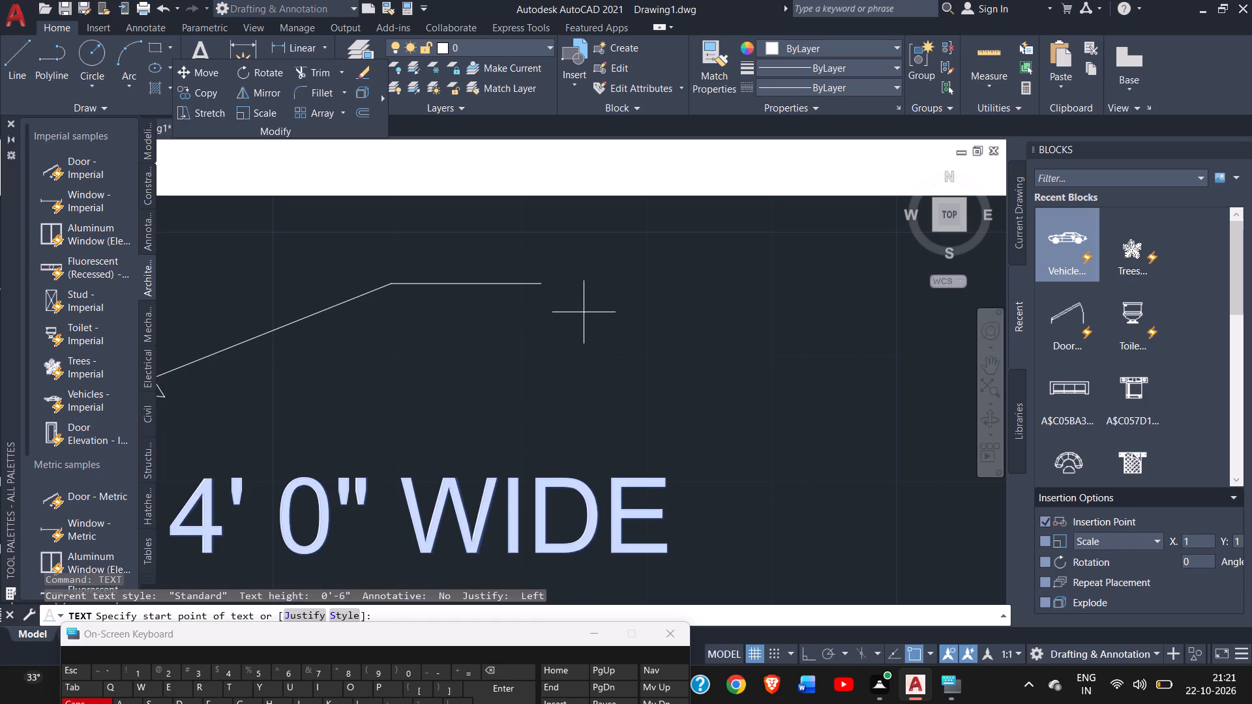
left_click(574, 272)
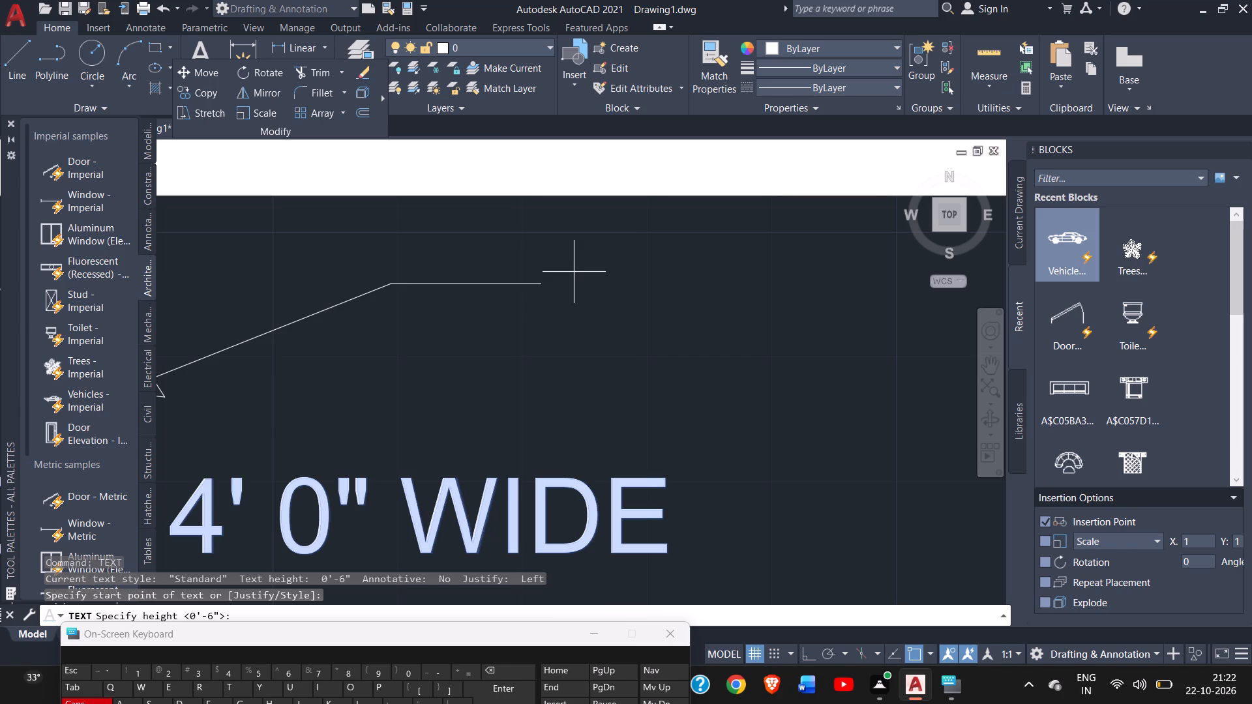
left_click(573, 278)
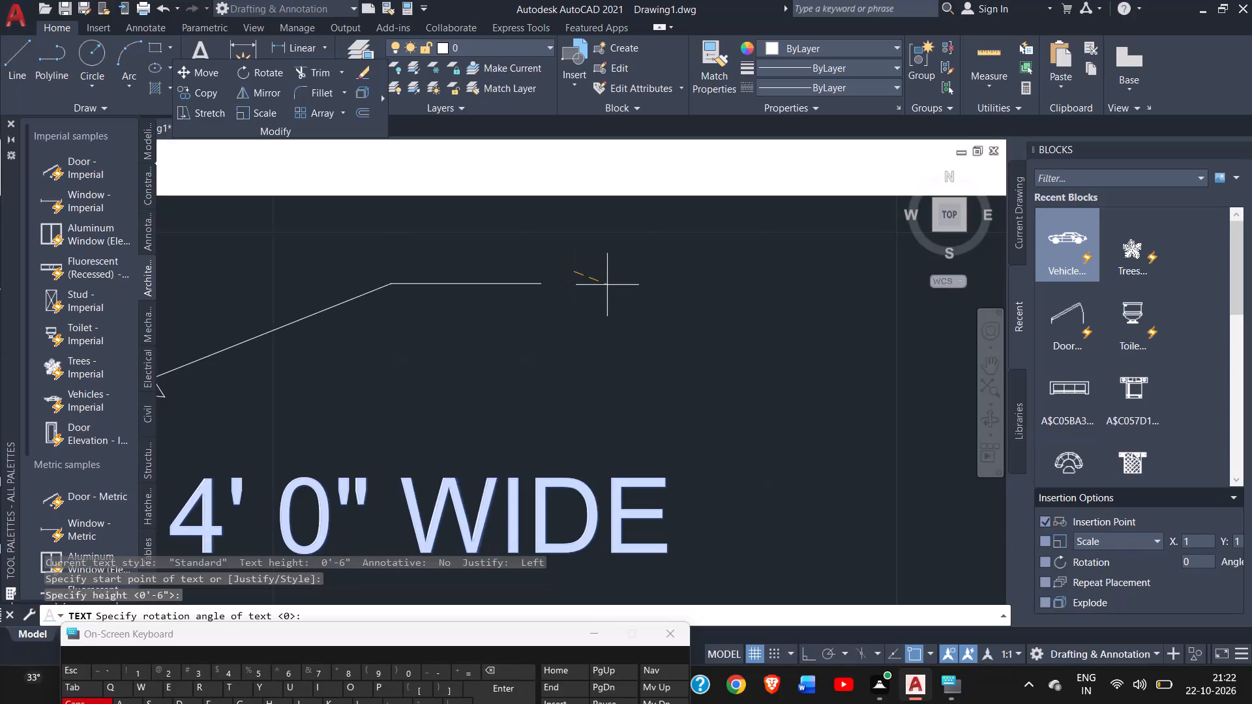
key("ctrl+z")
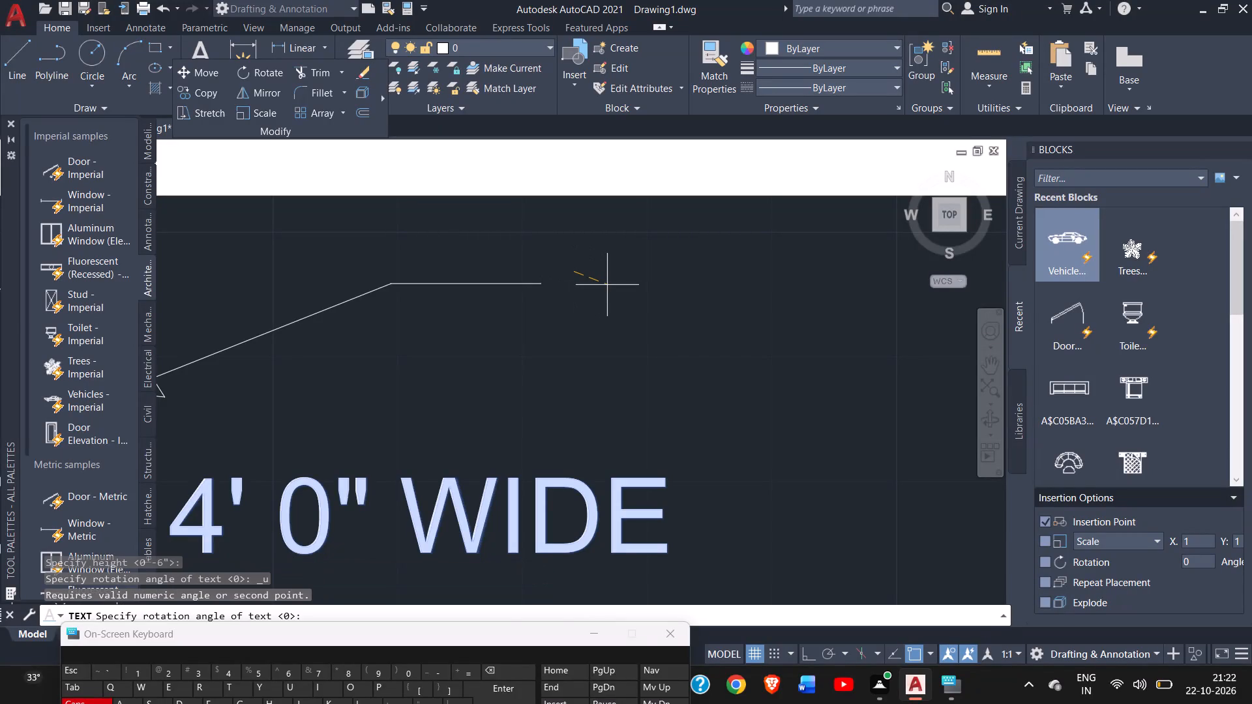
right_click(607, 285)
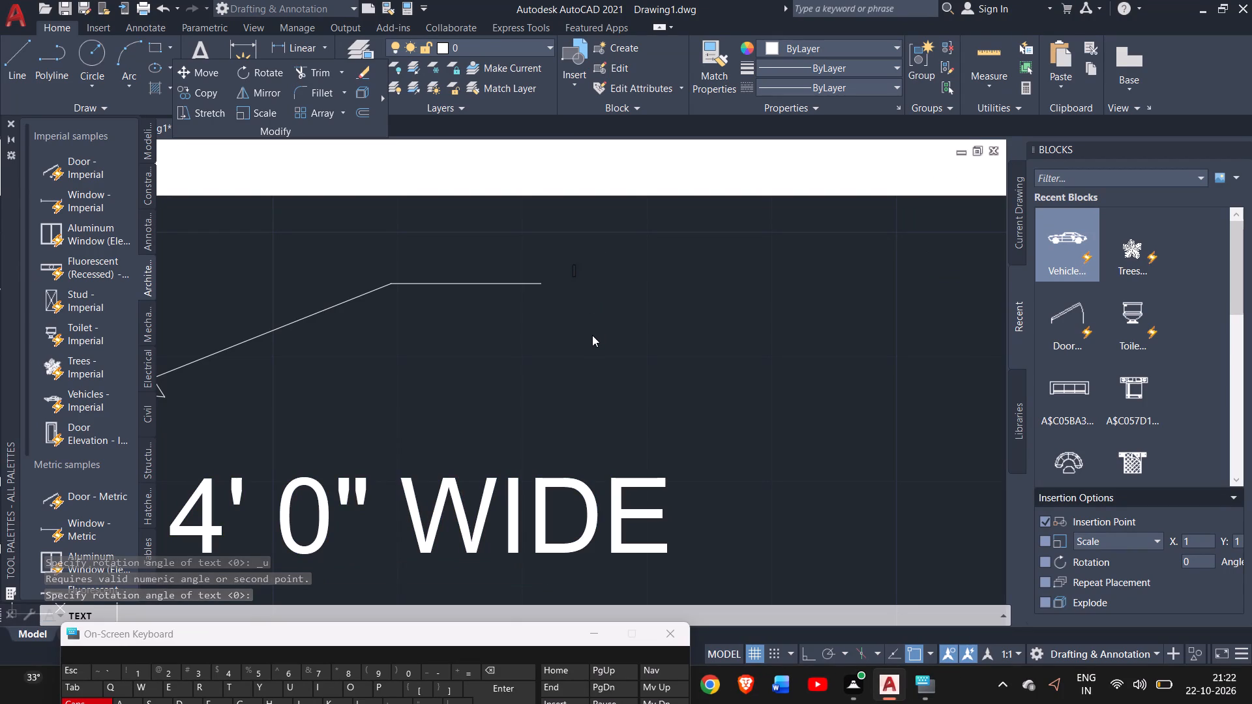
key("u")
type("NDER")
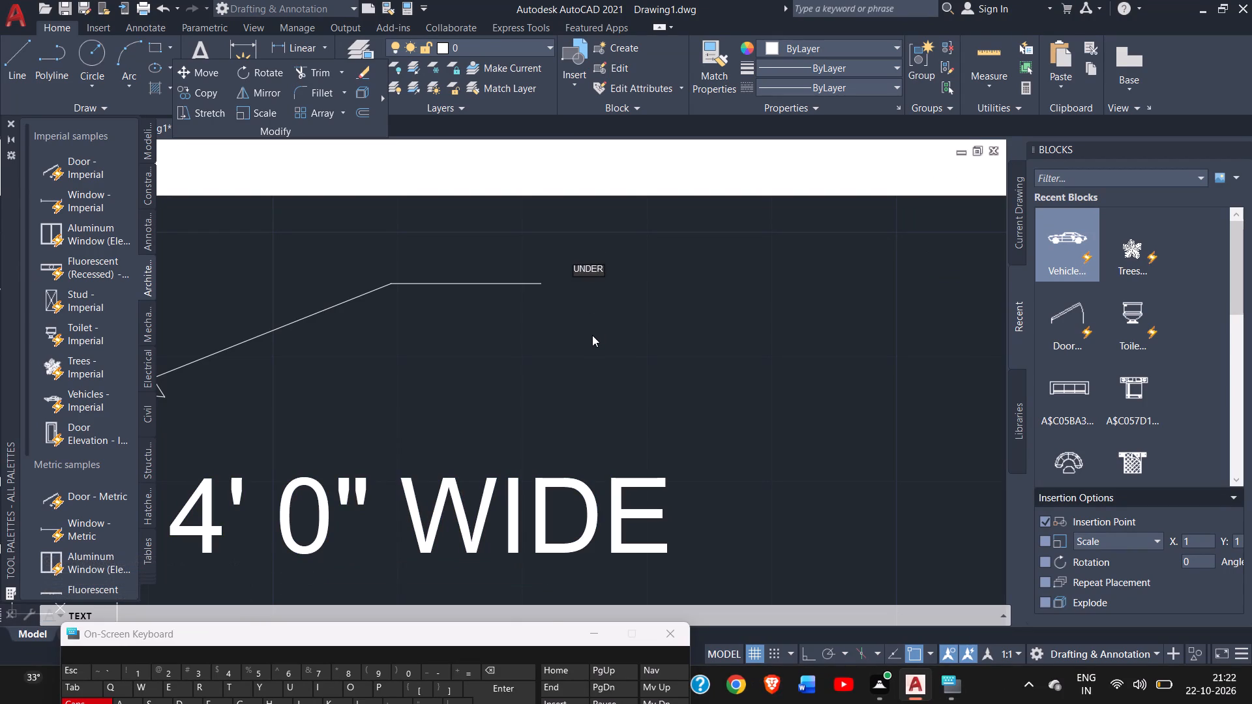
key("space")
key("space")
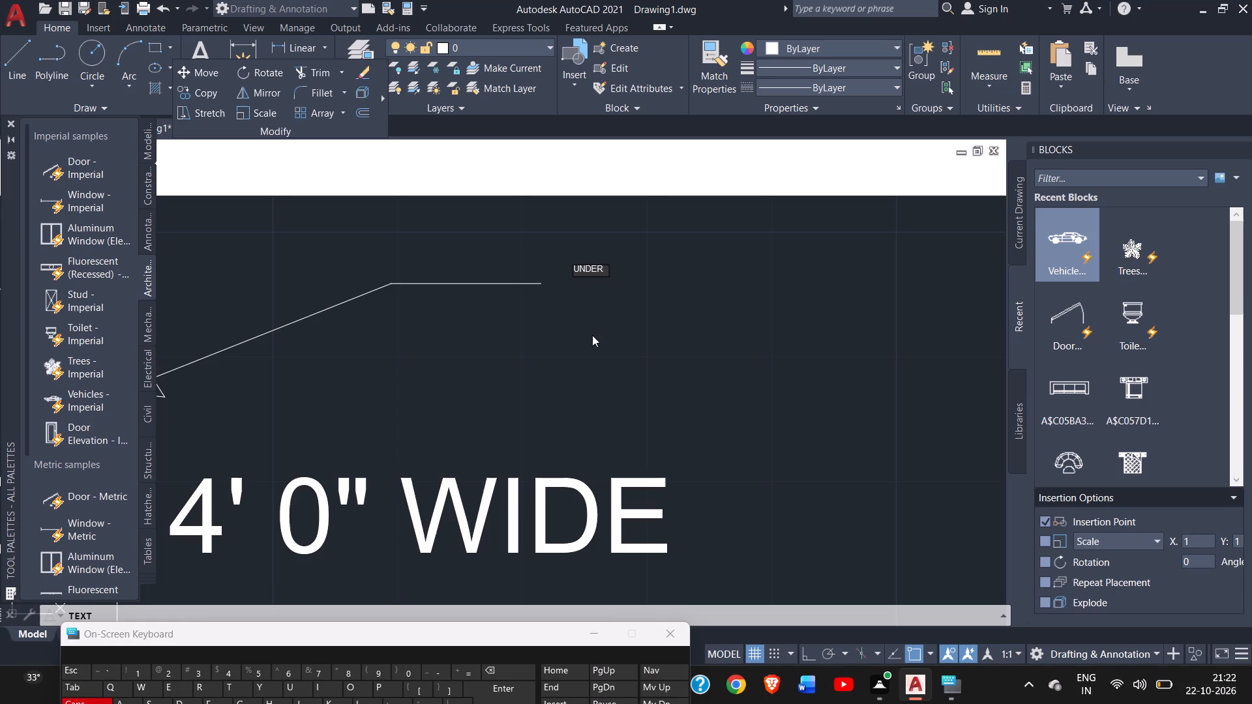
type("GR")
type("OUN")
key("d")
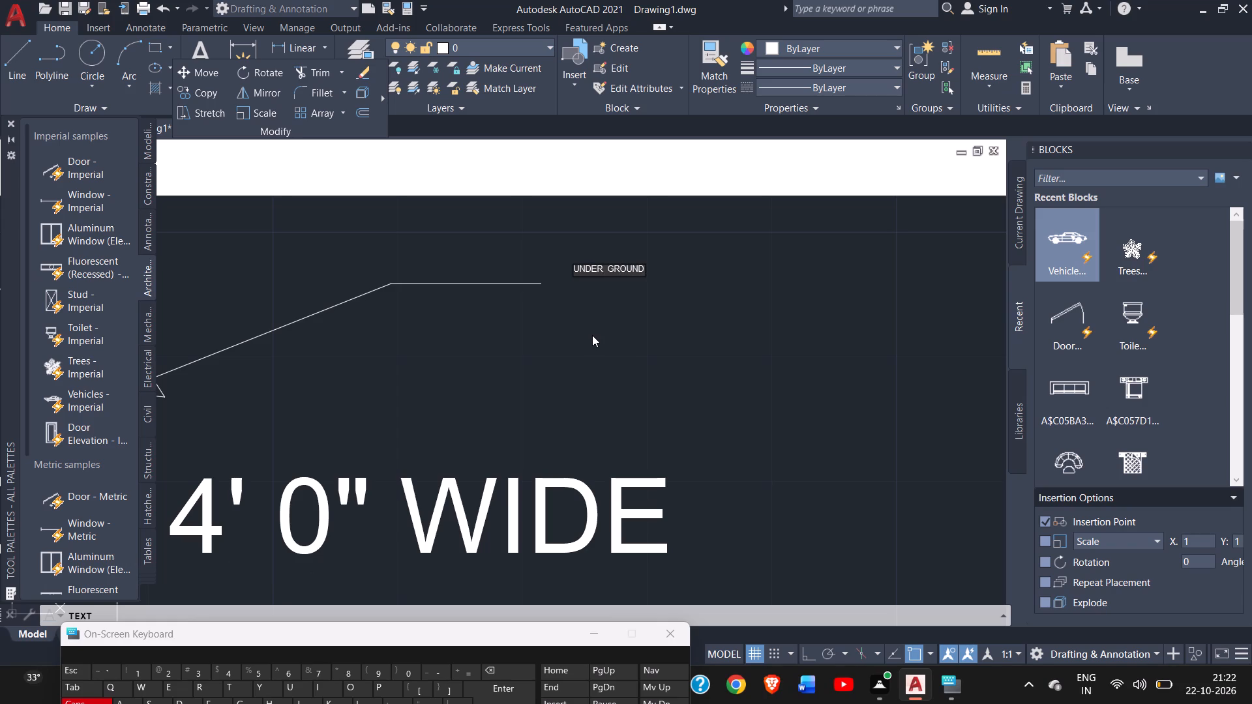
key("space")
type("WA")
type("TER")
key("space")
type("TA")
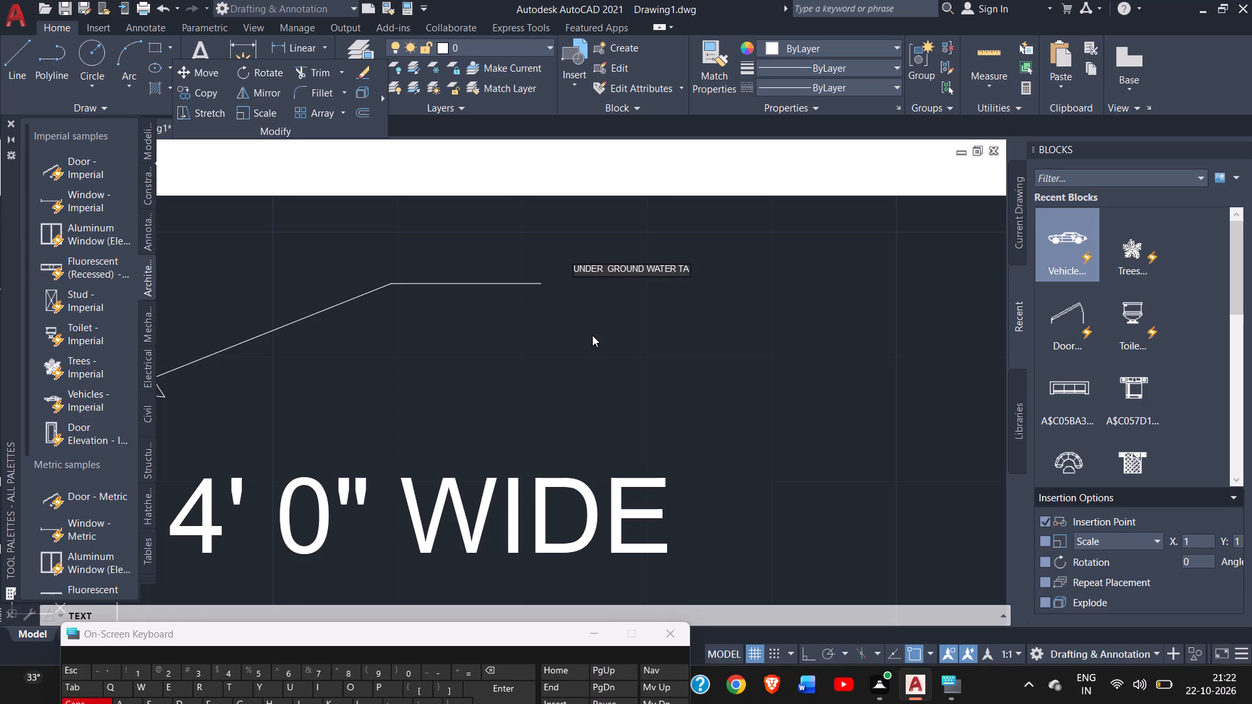
type("NK")
key("Return")
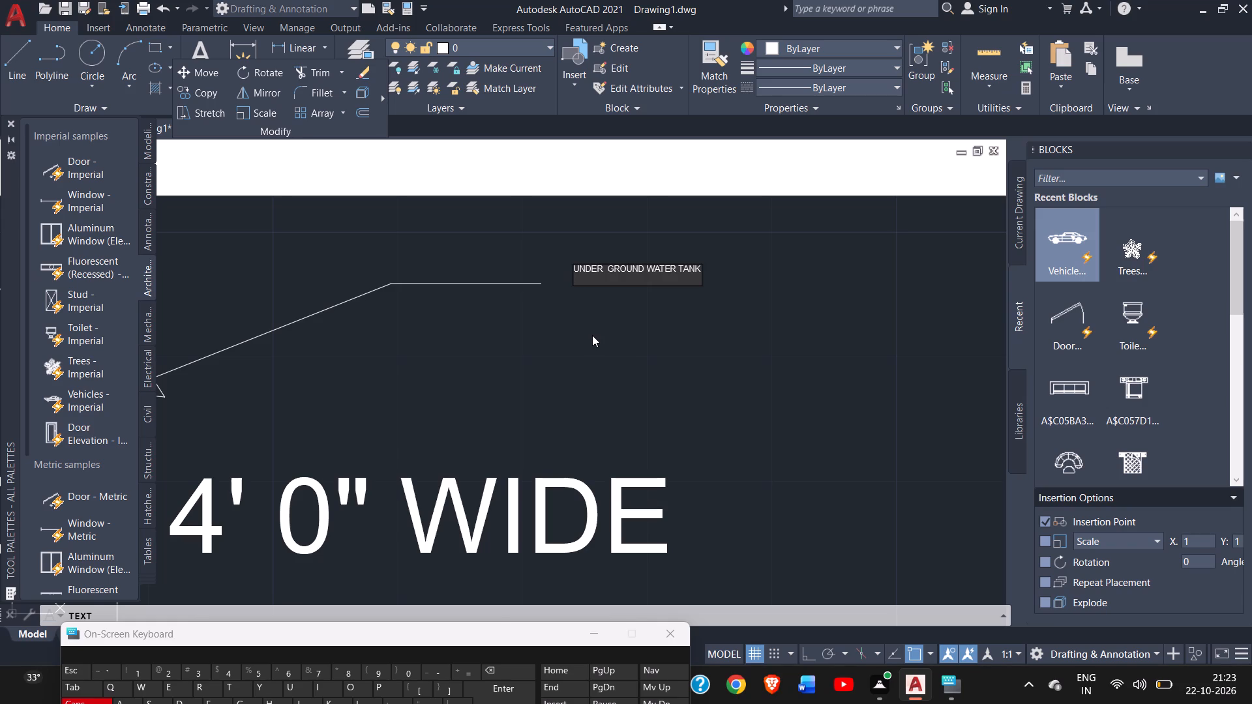
Add a second text line reading 3' 0" X6' 0" X4' 0" beneath the UNDER GROUND WATER TANK note and finish the text.
scroll(592, 335, "up", 1, "ctrl")
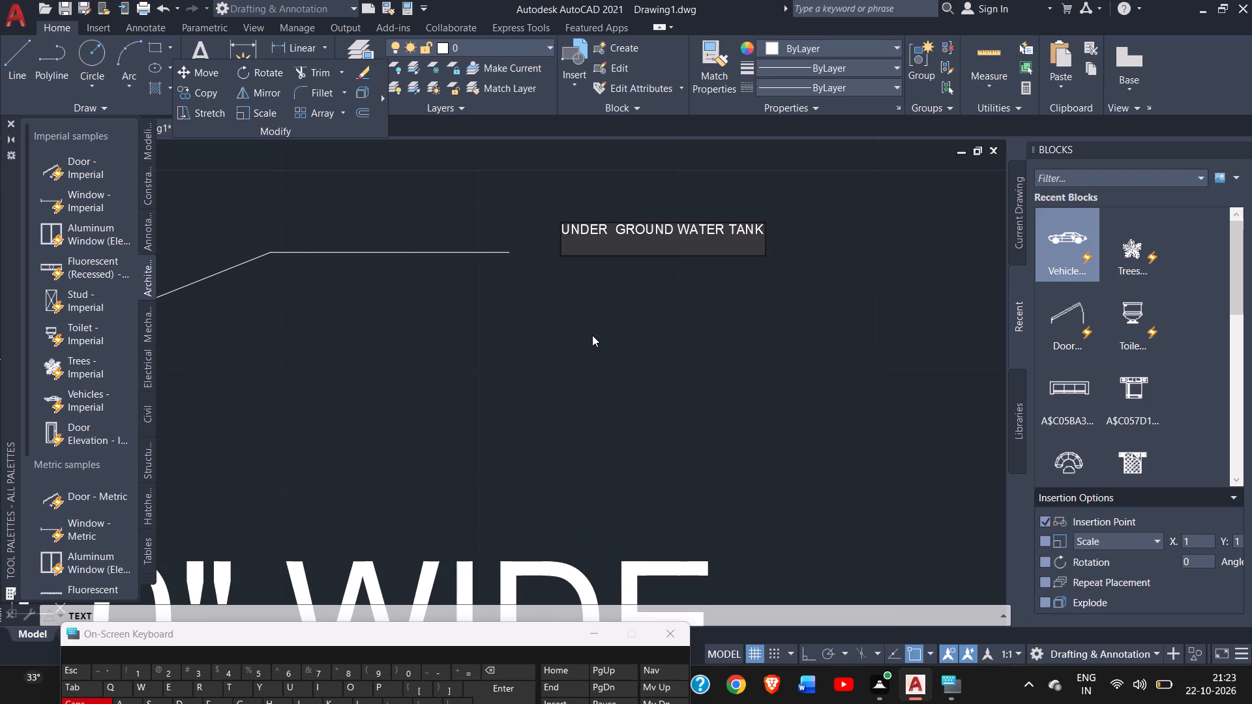
type("3'")
key("space")
type("0")
key("shift+quotedbl")
key("space")
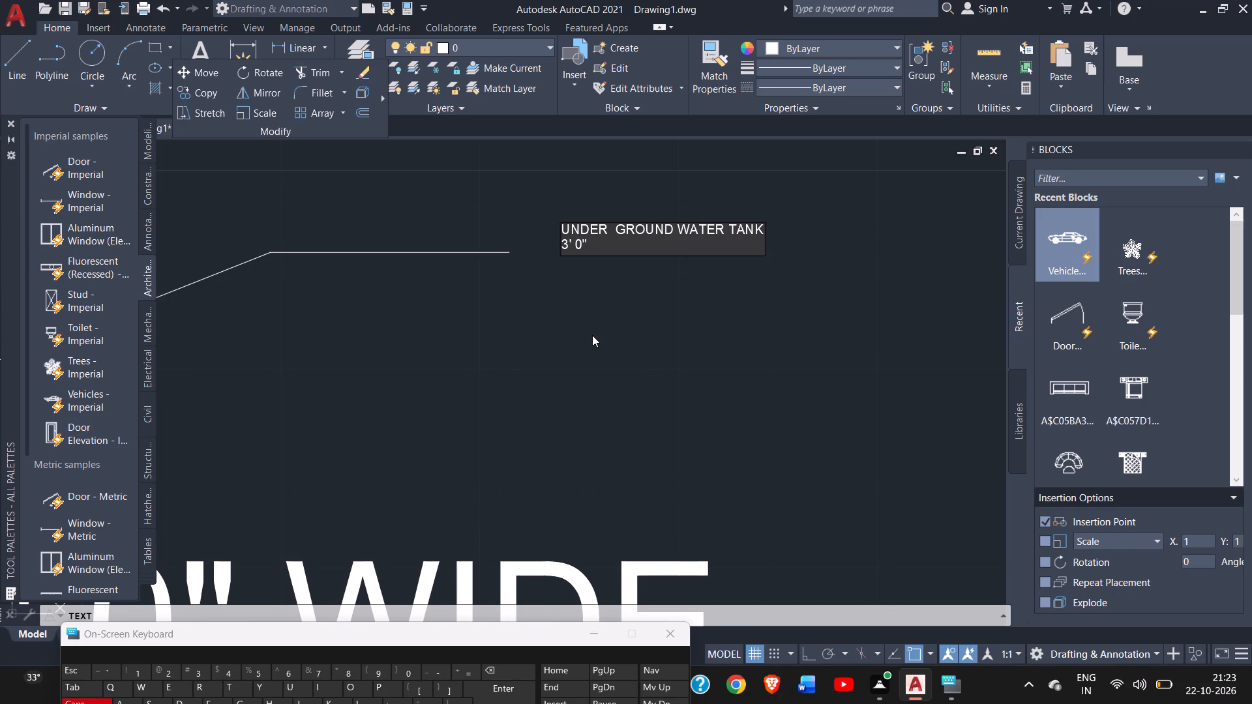
type("X")
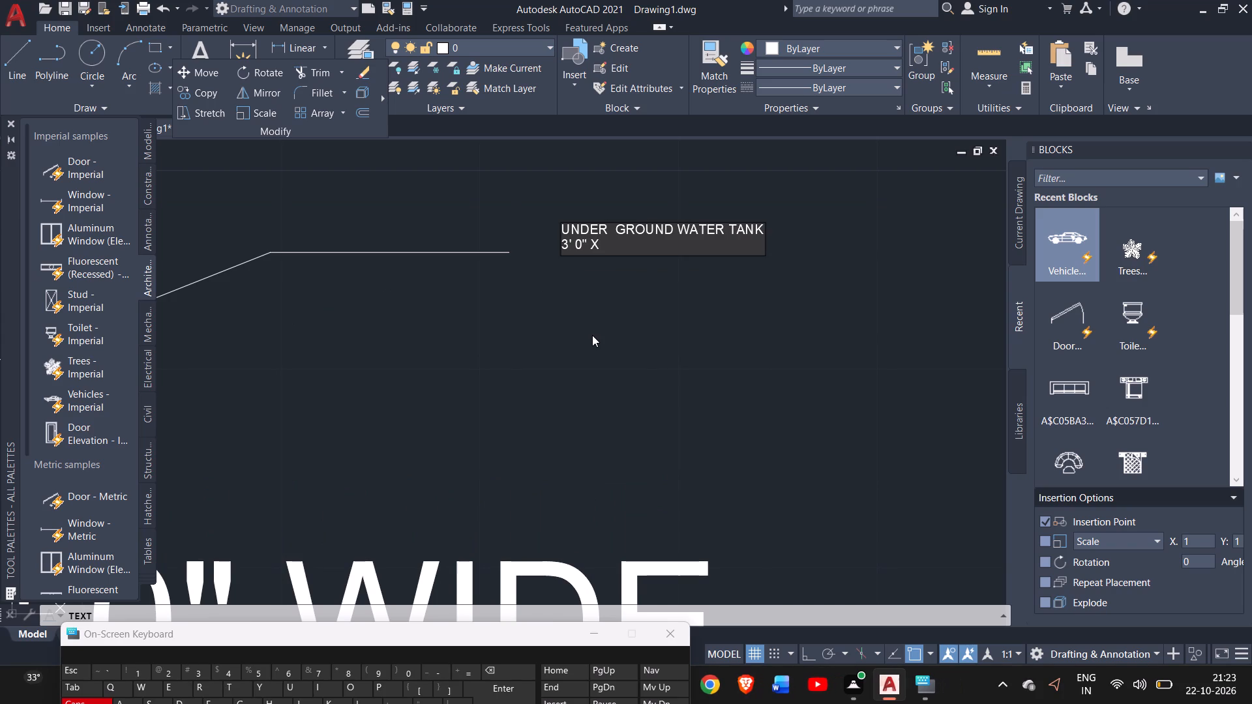
type("6'")
key("space")
key("0")
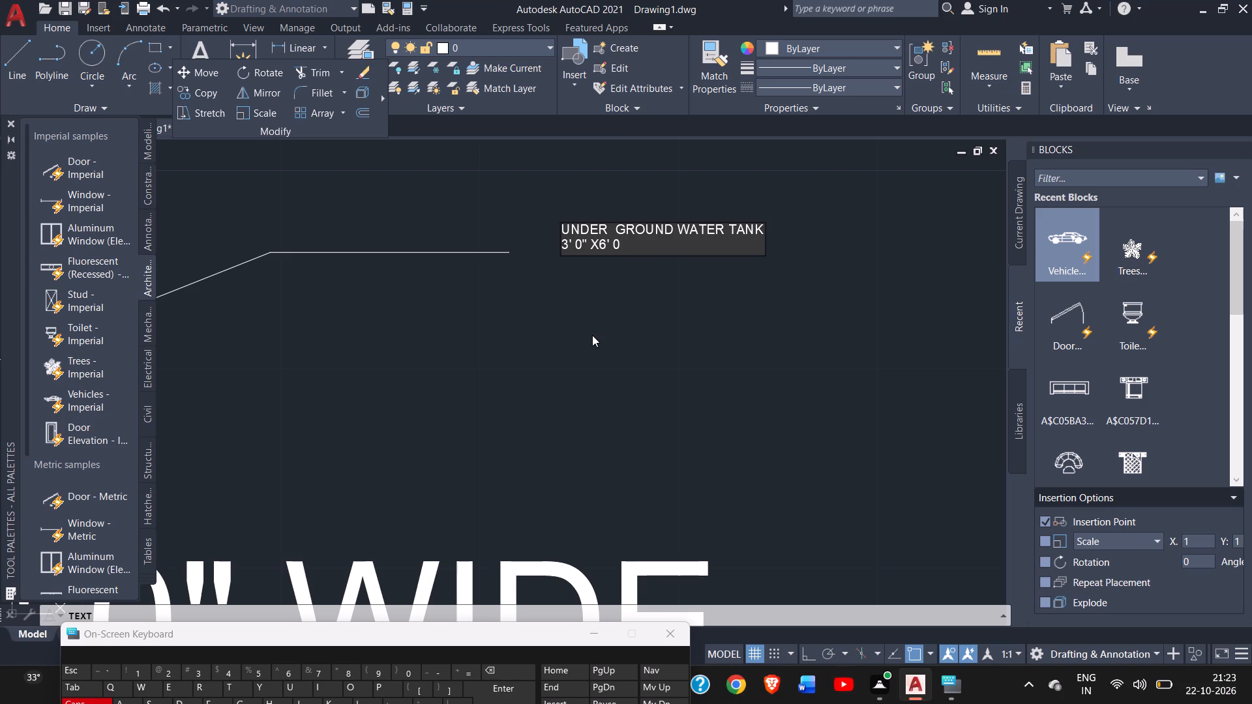
key("shift+quotedbl")
key("space")
type("X")
type("4'")
key("space")
key("0")
key("shift+quotedbl")
scroll(592, 335, "down", 2, "ctrl")
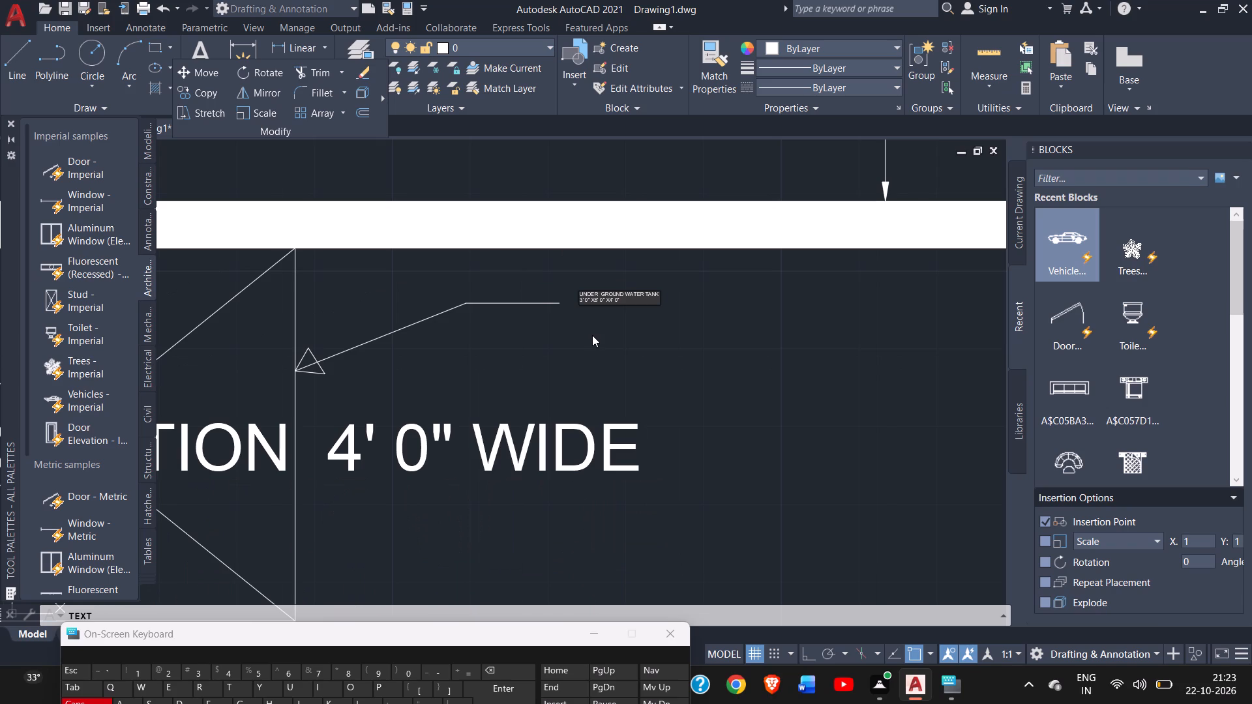
left_click(592, 335)
scroll(592, 335, "down", 2, "ctrl")
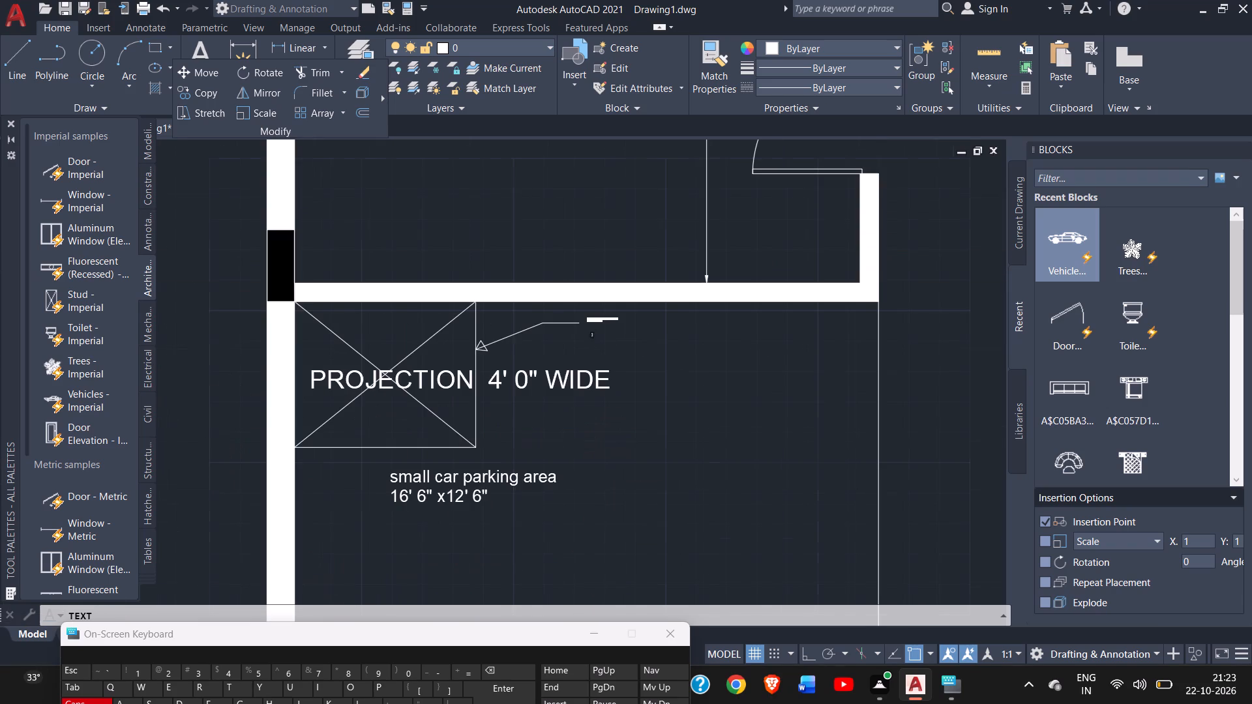
scroll(559, 458, "down", 1, "ctrl")
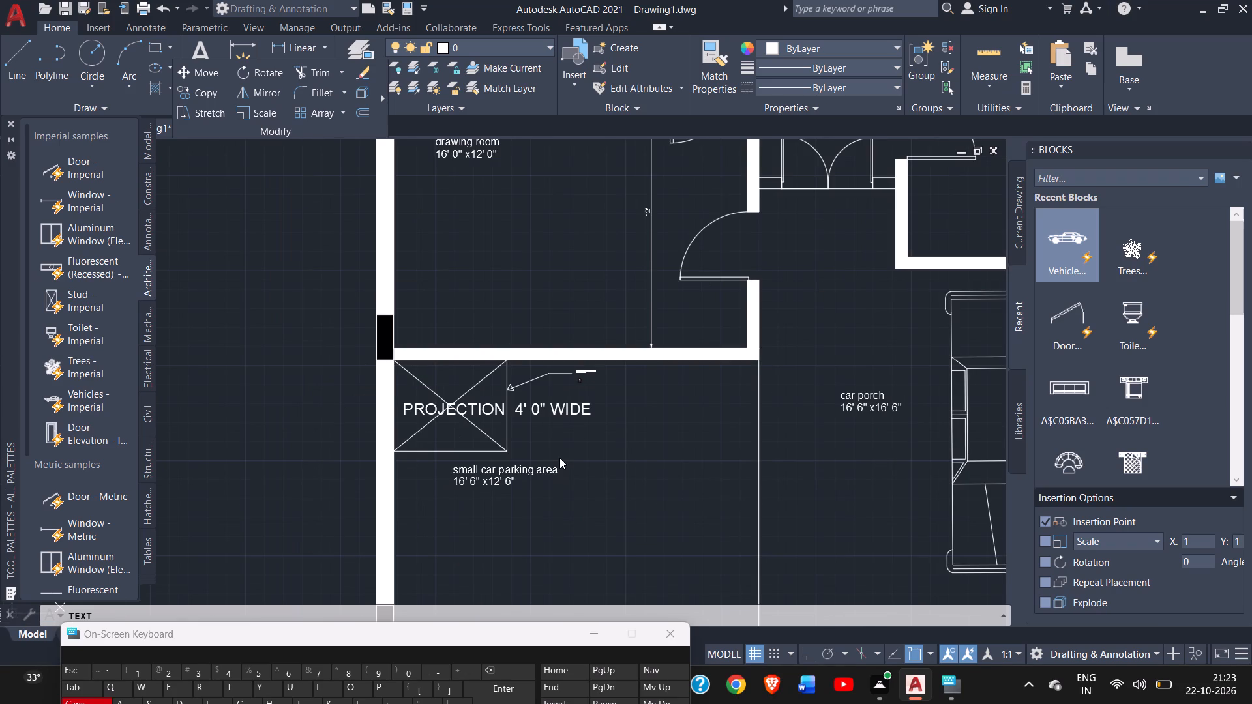
scroll(559, 458, "down", 2, "ctrl")
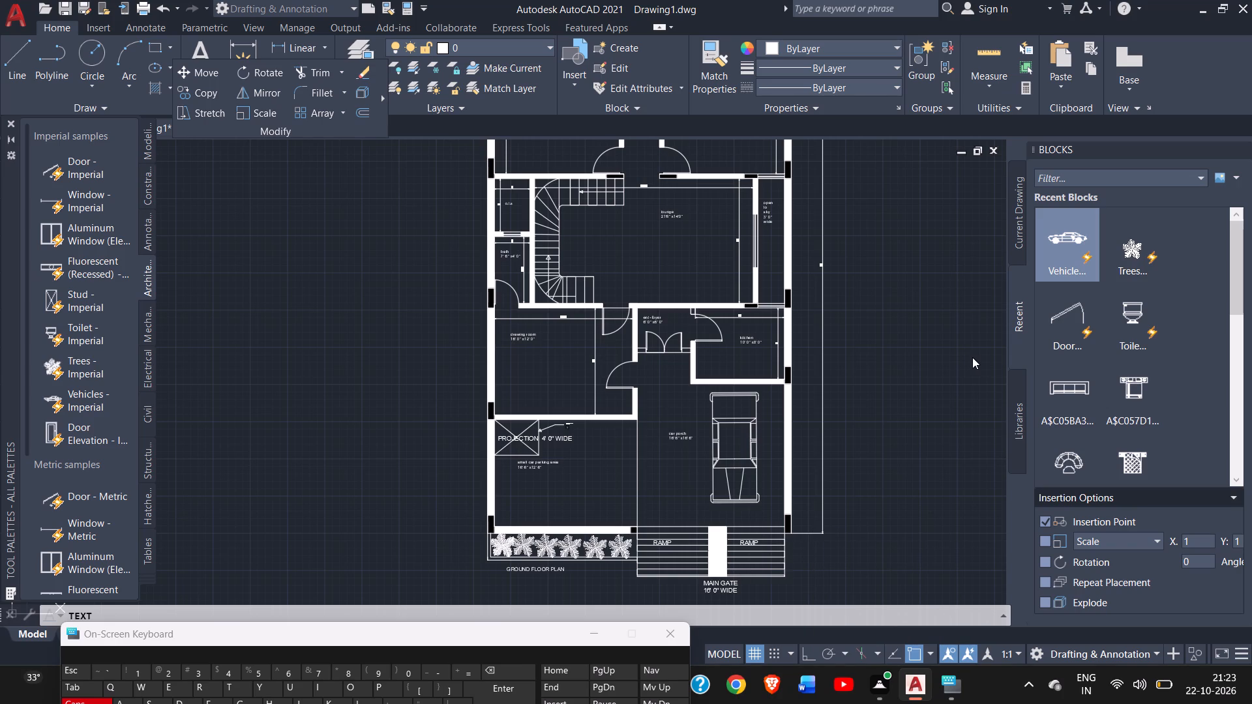
left_click(459, 432)
key("Escape")
key("Escape")
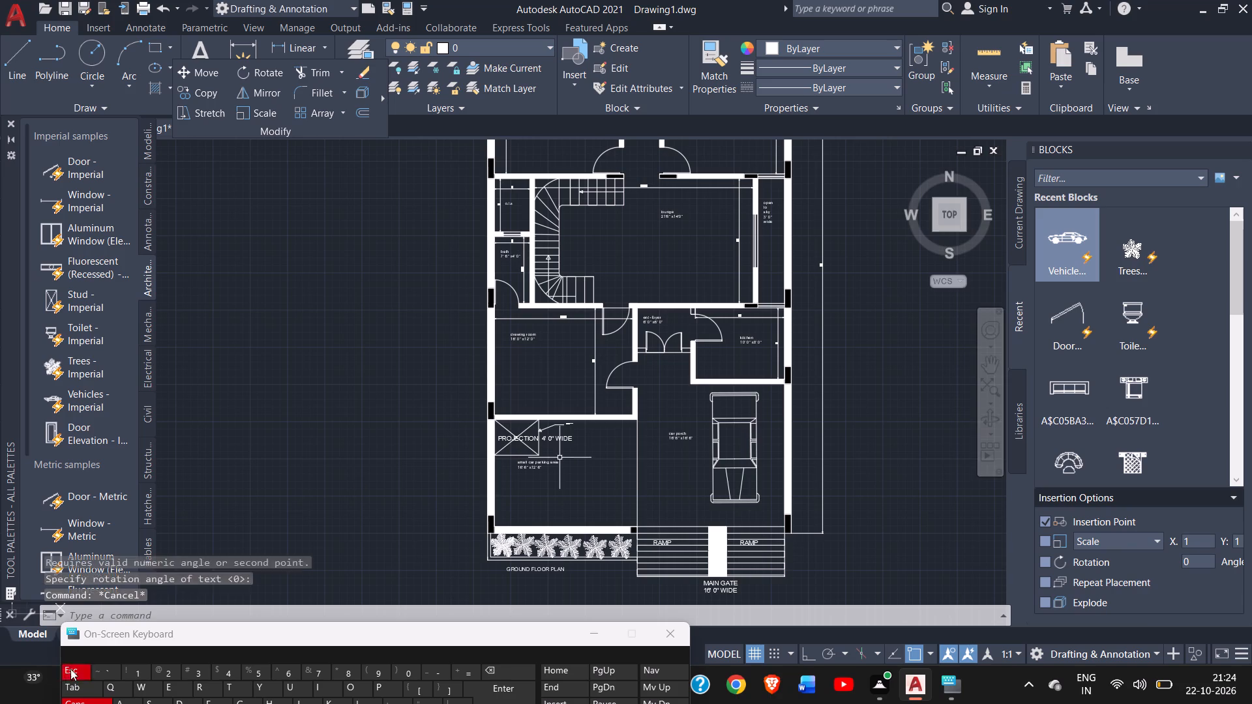
key("Escape")
key("Escape")
key("Escape")
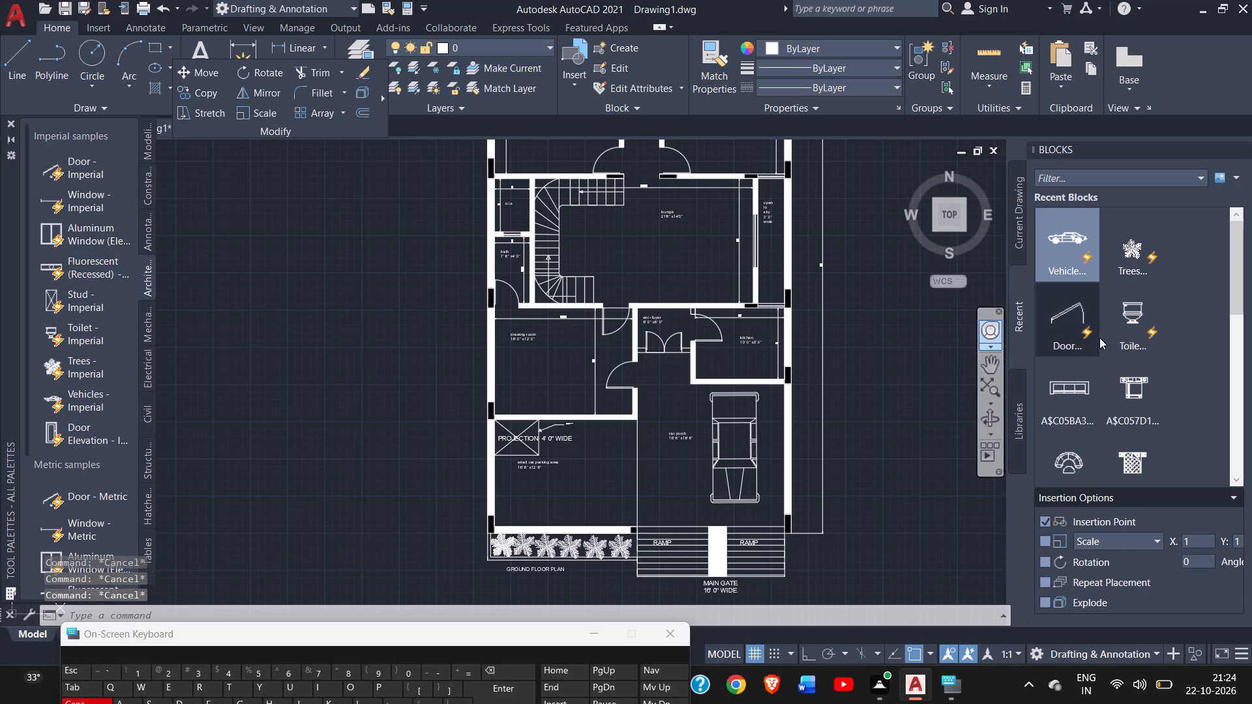
Delete the spare car block lying outside the floor plan, east of the car porch.
left_click(996, 368)
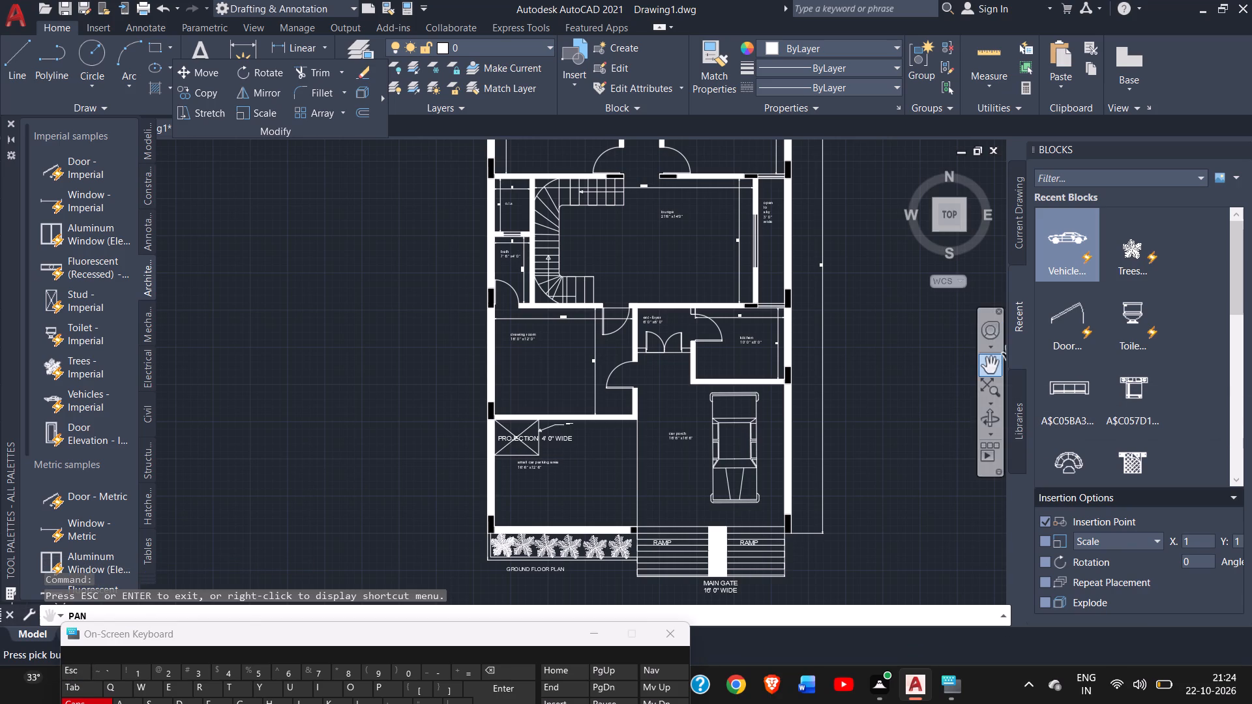
left_click_drag(904, 367, 723, 532)
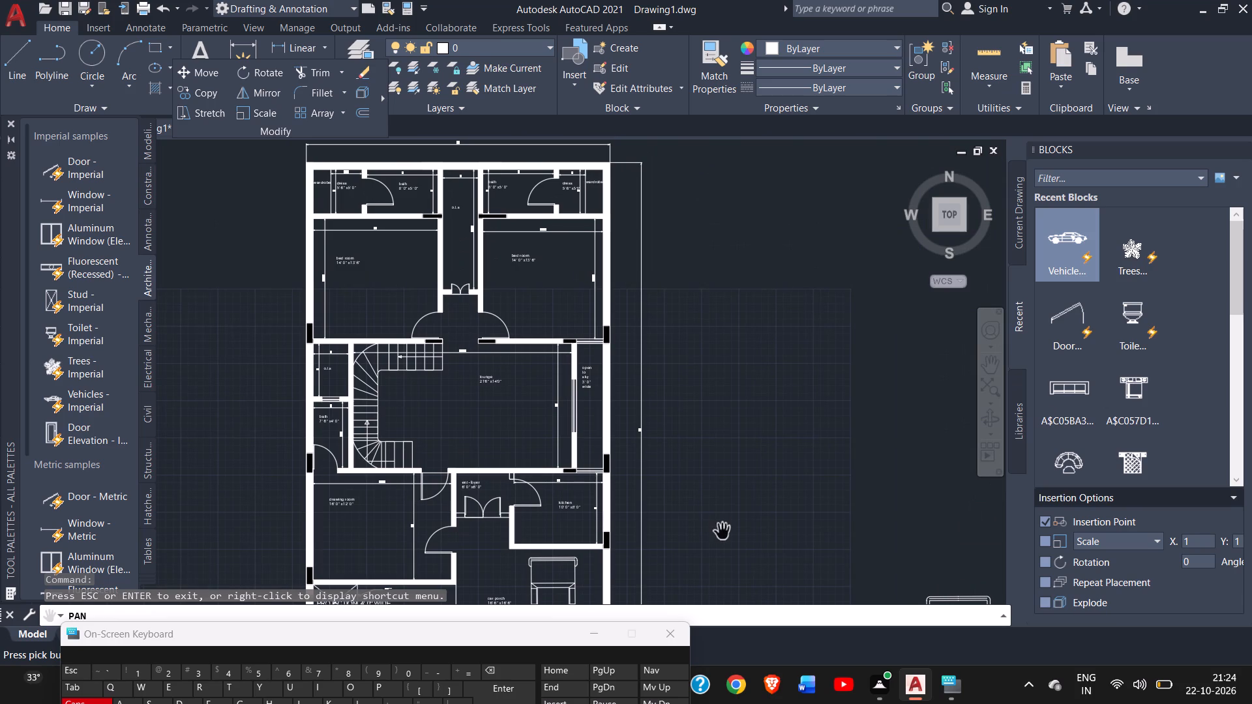
left_click_drag(717, 433, 659, 264)
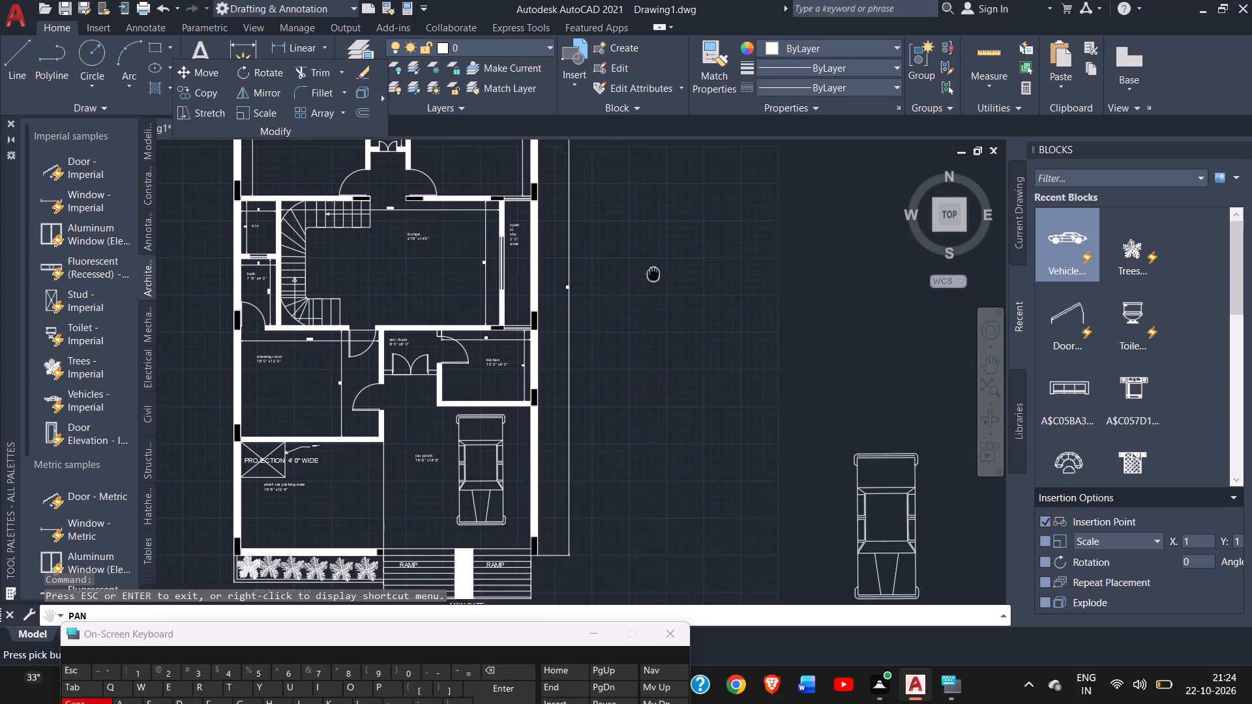
left_click_drag(659, 264, 648, 236)
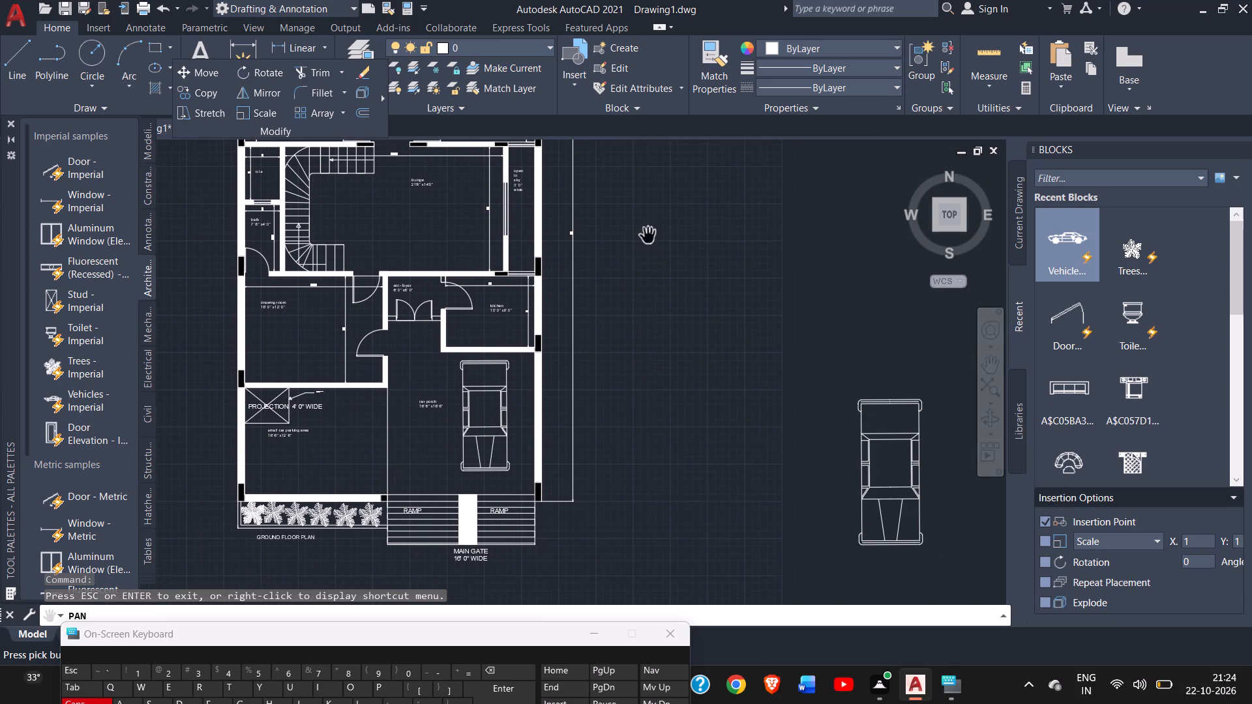
right_click(648, 236)
left_click(676, 254)
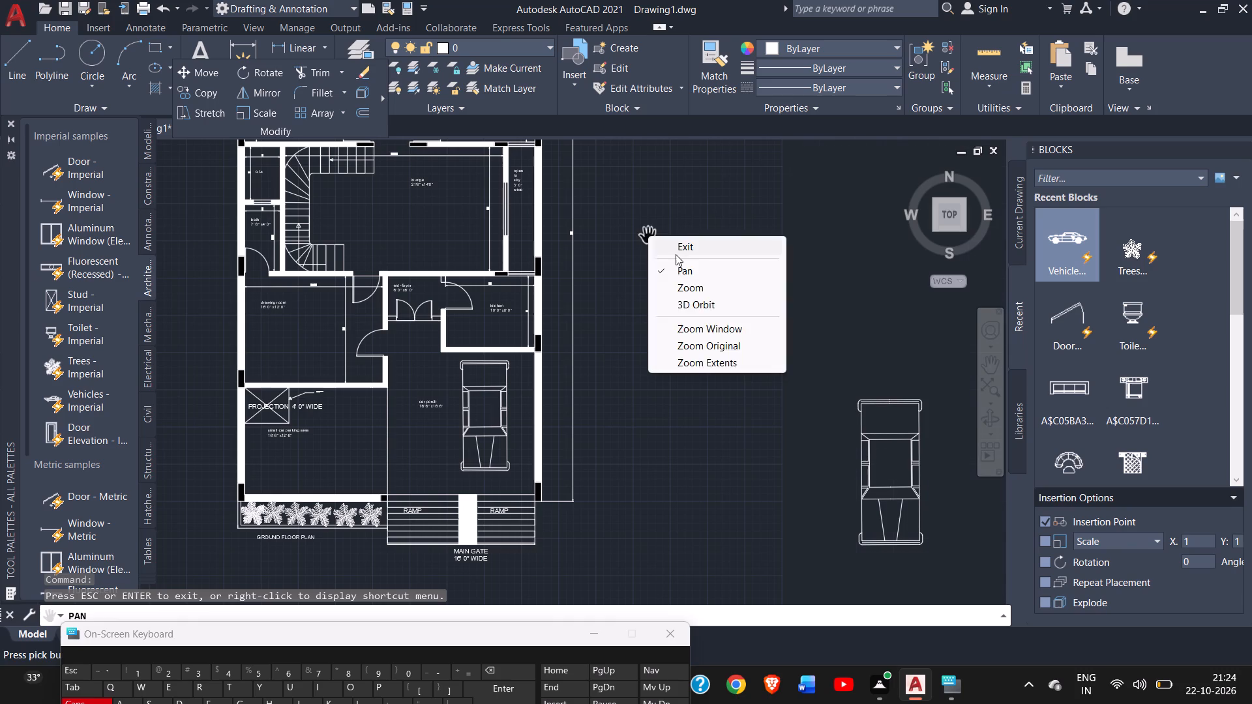
left_click(870, 445)
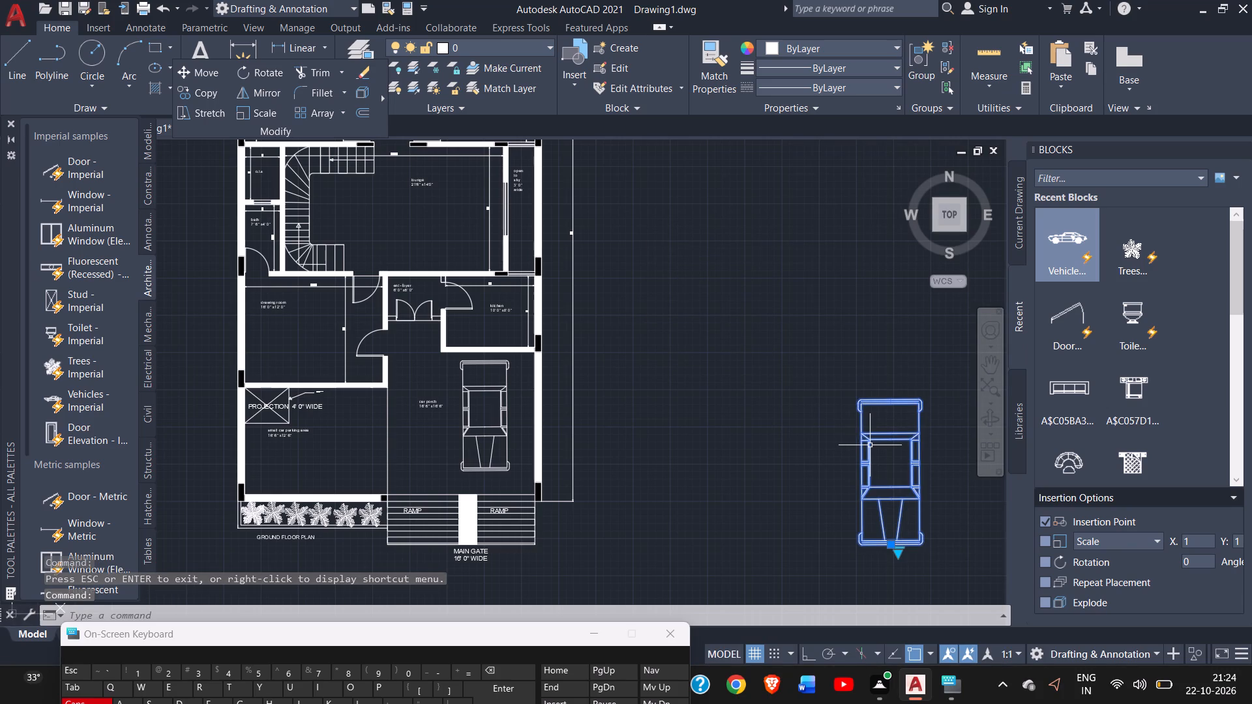
key("Delete")
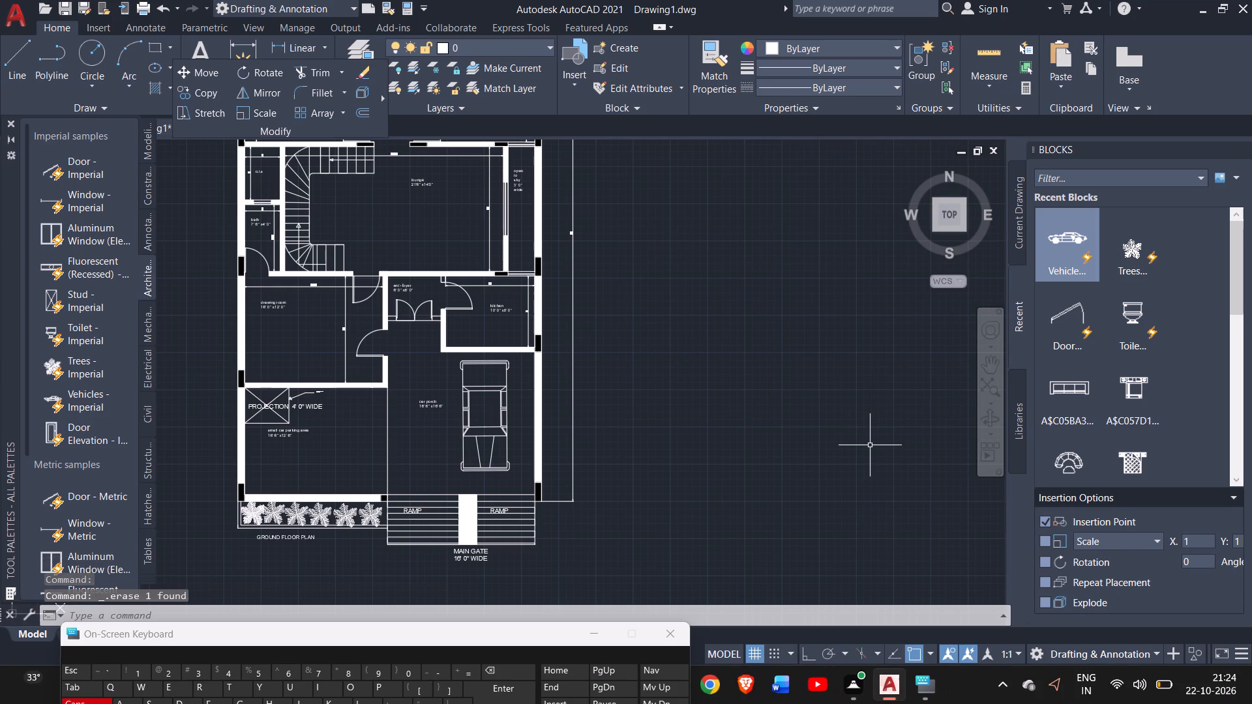
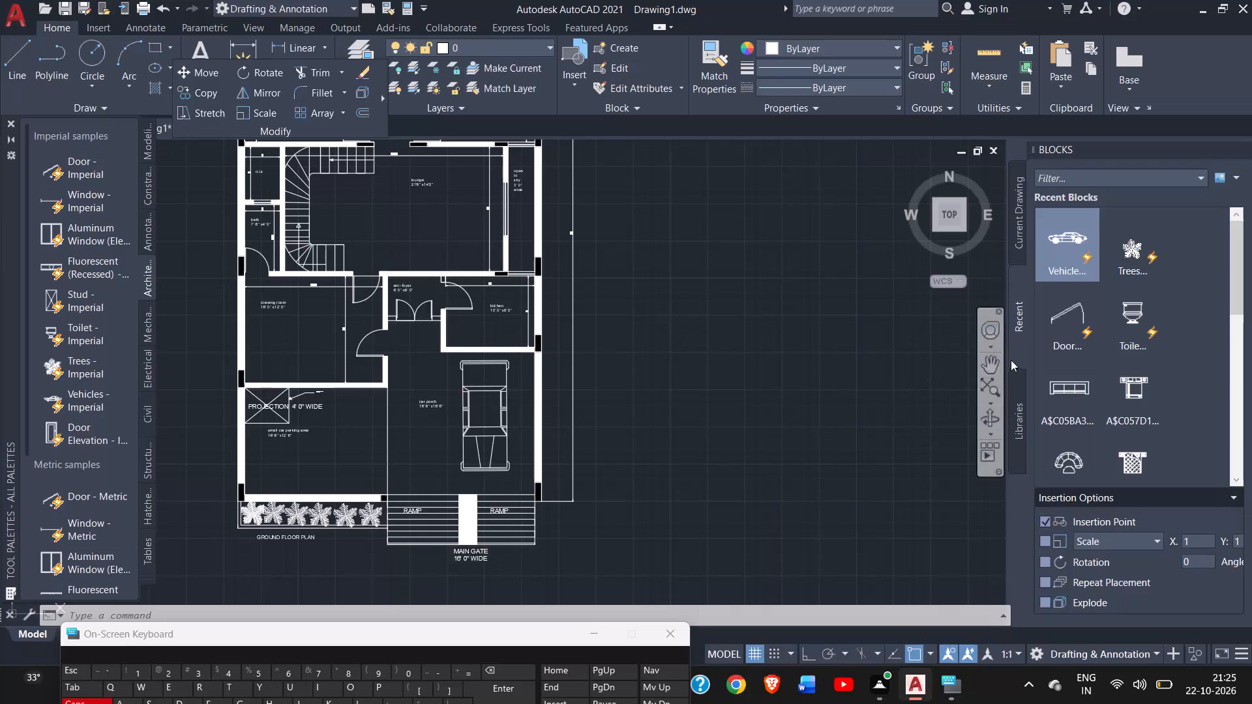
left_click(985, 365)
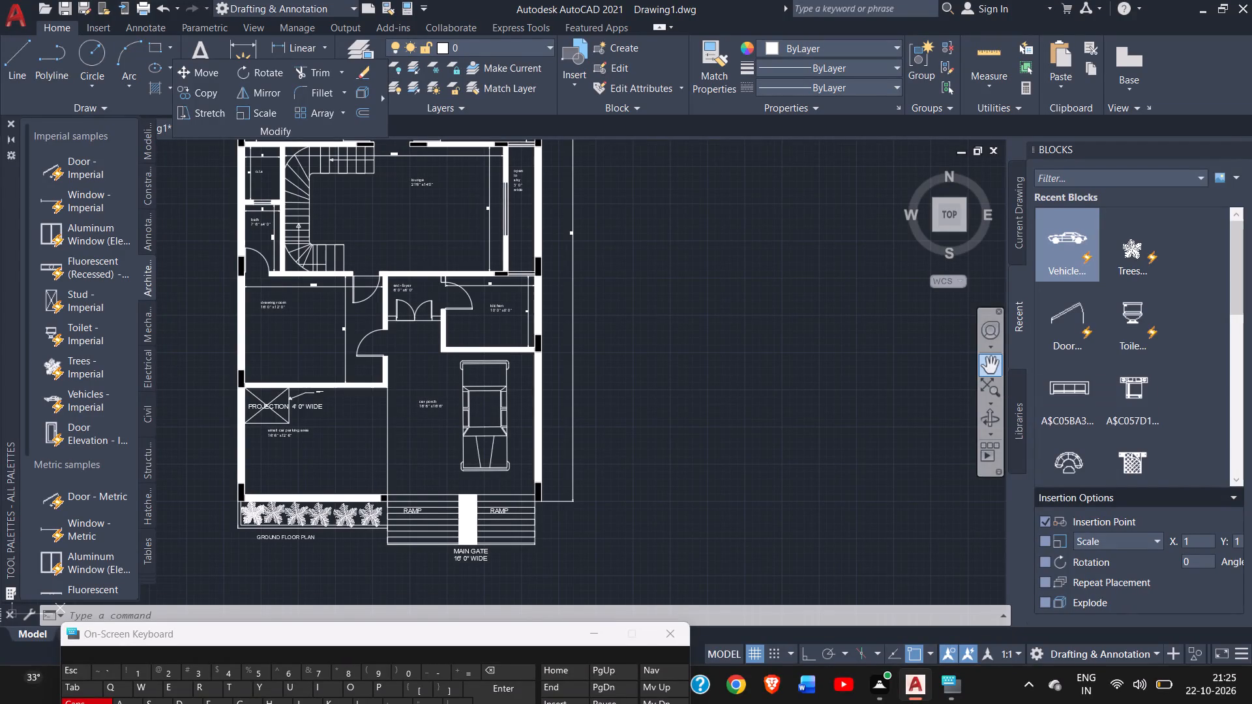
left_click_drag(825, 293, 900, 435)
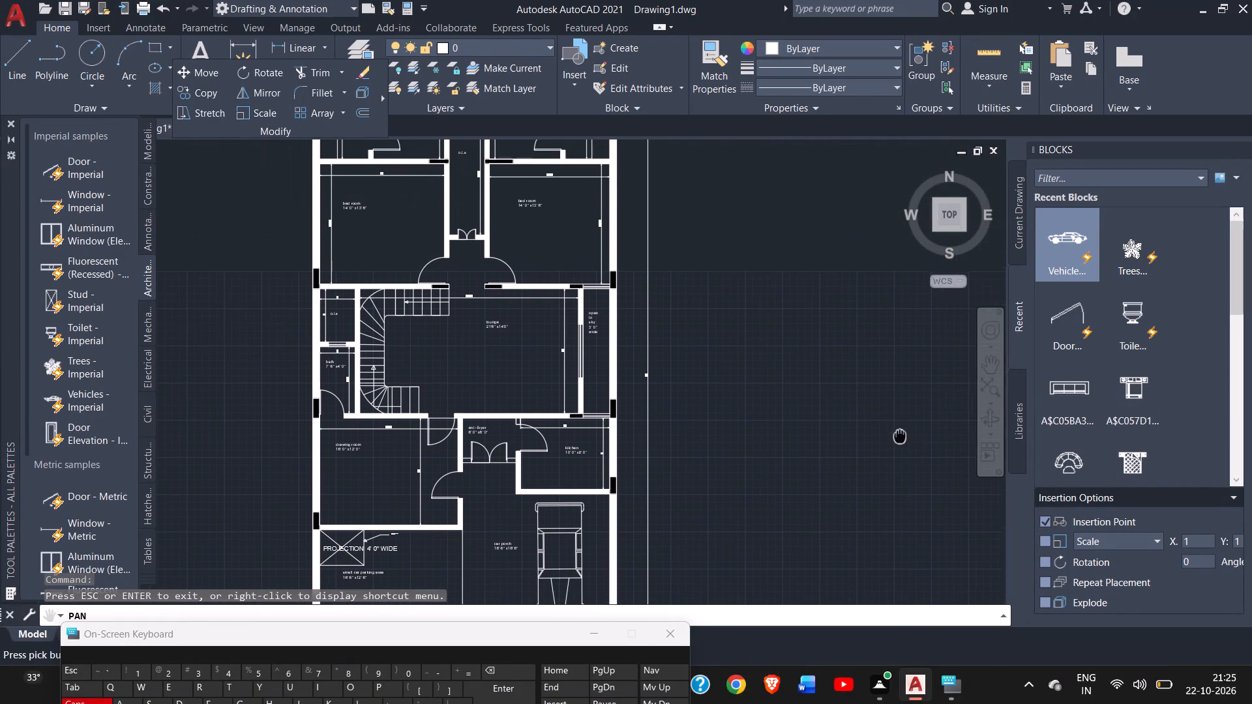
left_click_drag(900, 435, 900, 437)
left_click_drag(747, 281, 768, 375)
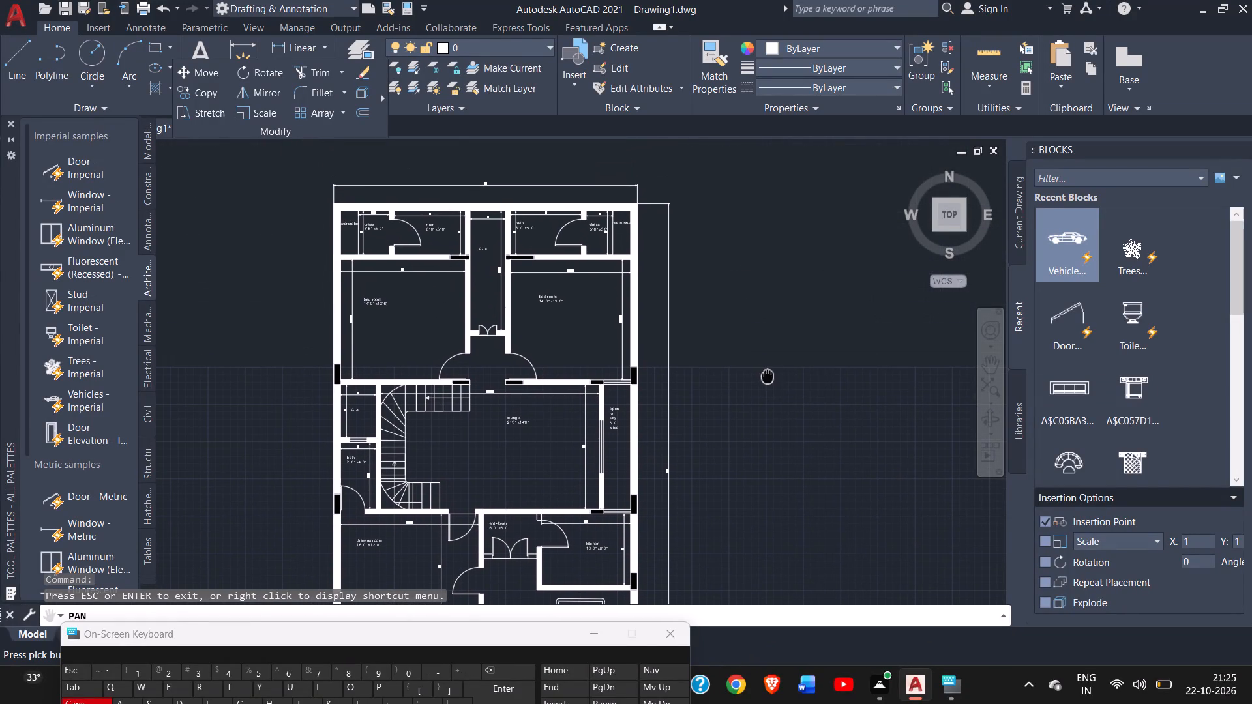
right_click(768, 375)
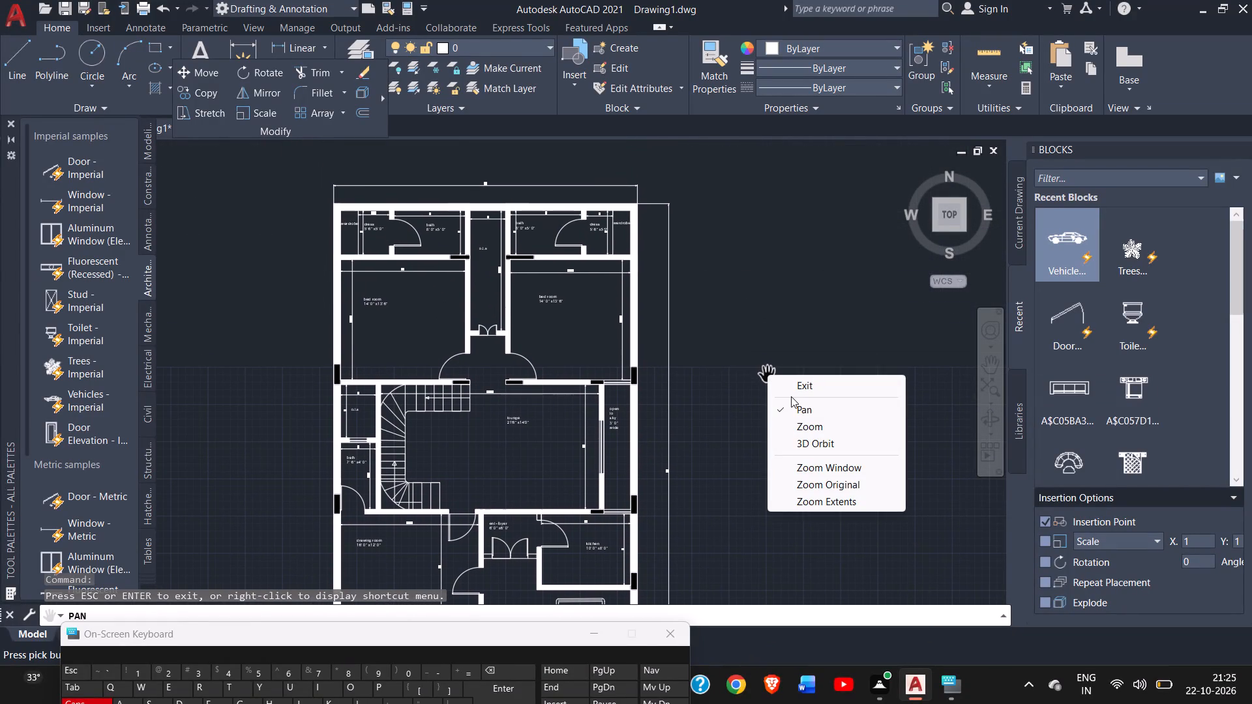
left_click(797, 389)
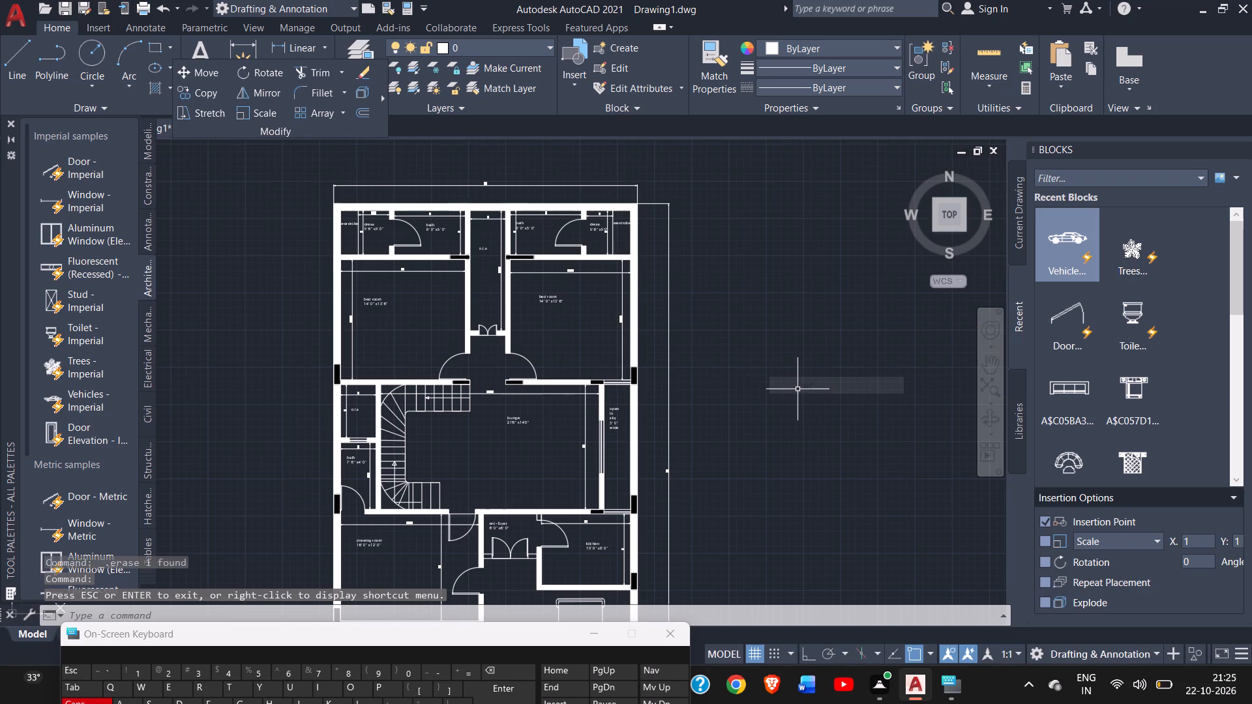
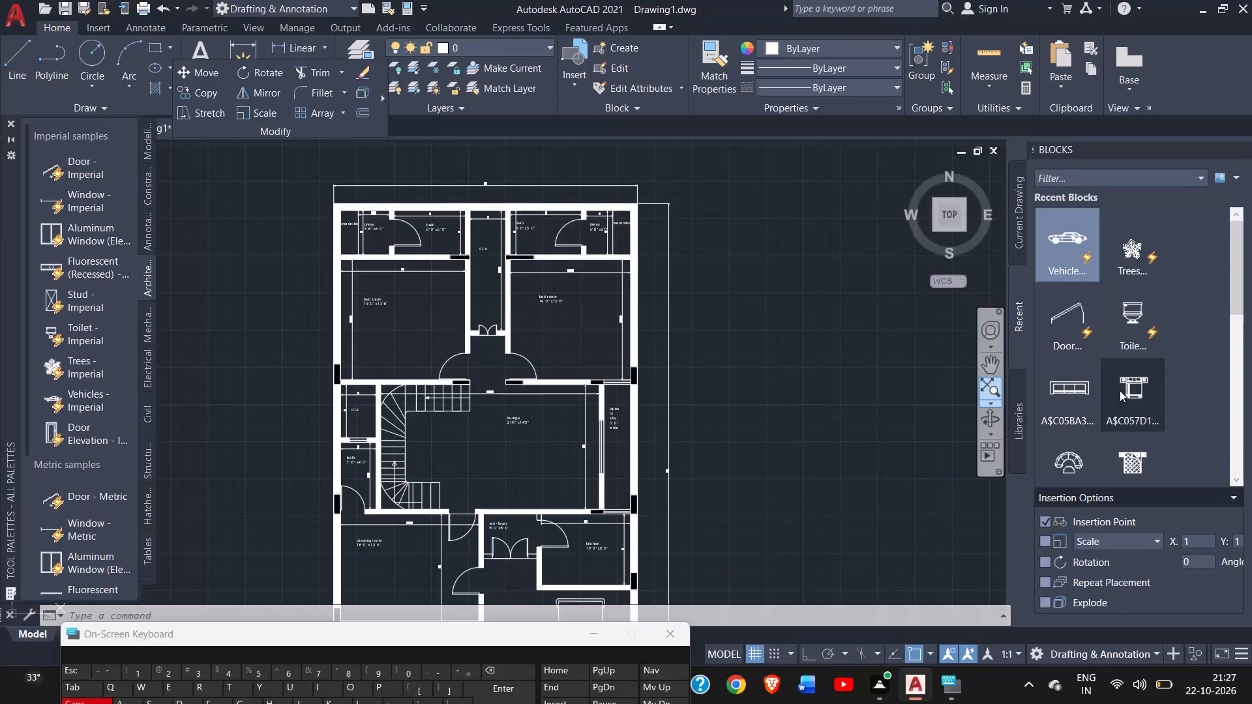
Insert the double bed block with side tables in the empty area east of the floor plan.
left_click(1127, 387)
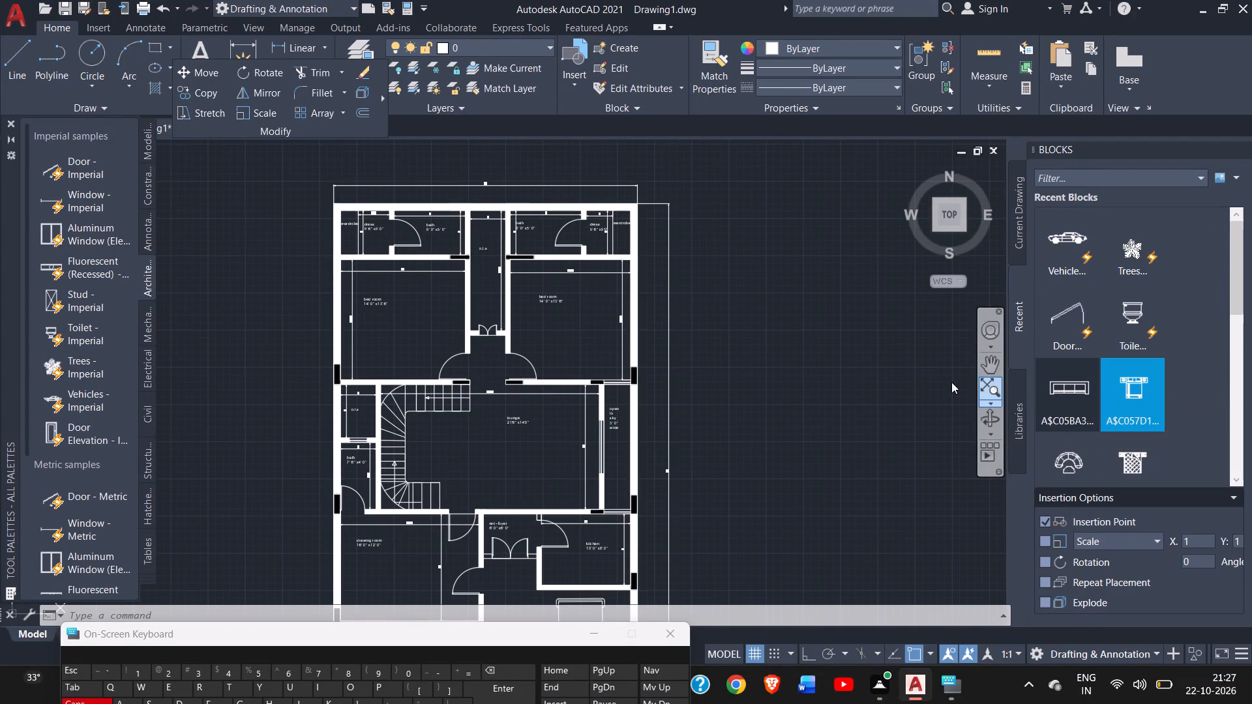
left_click(773, 402)
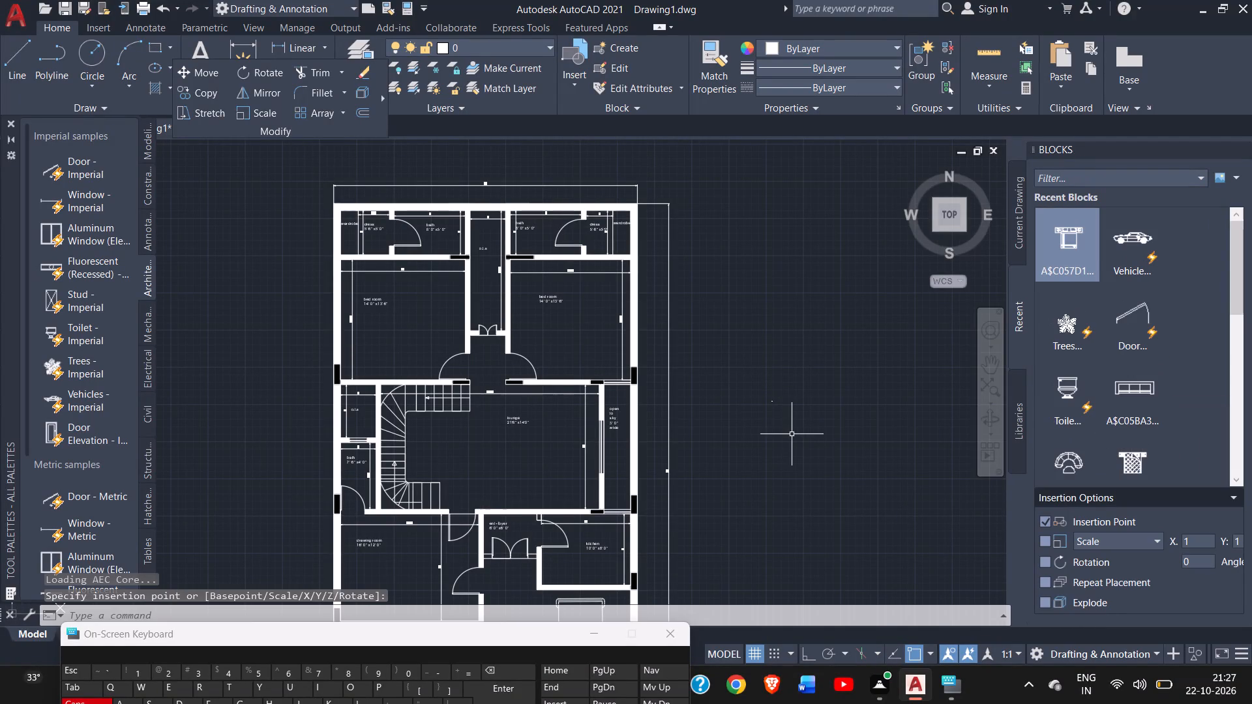
Locate the newly inserted bed block beside the floor plan and examine it up close.
scroll(792, 434, "down", 2)
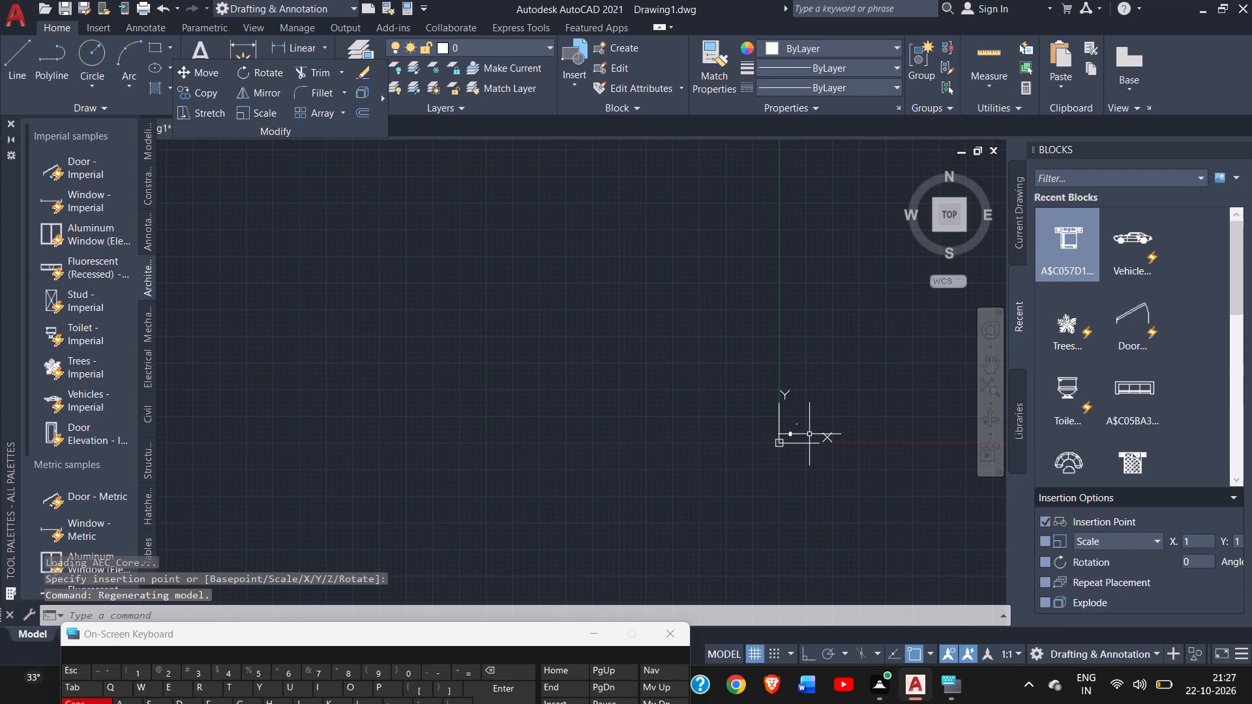
scroll(809, 434, "up", 1, "ctrl")
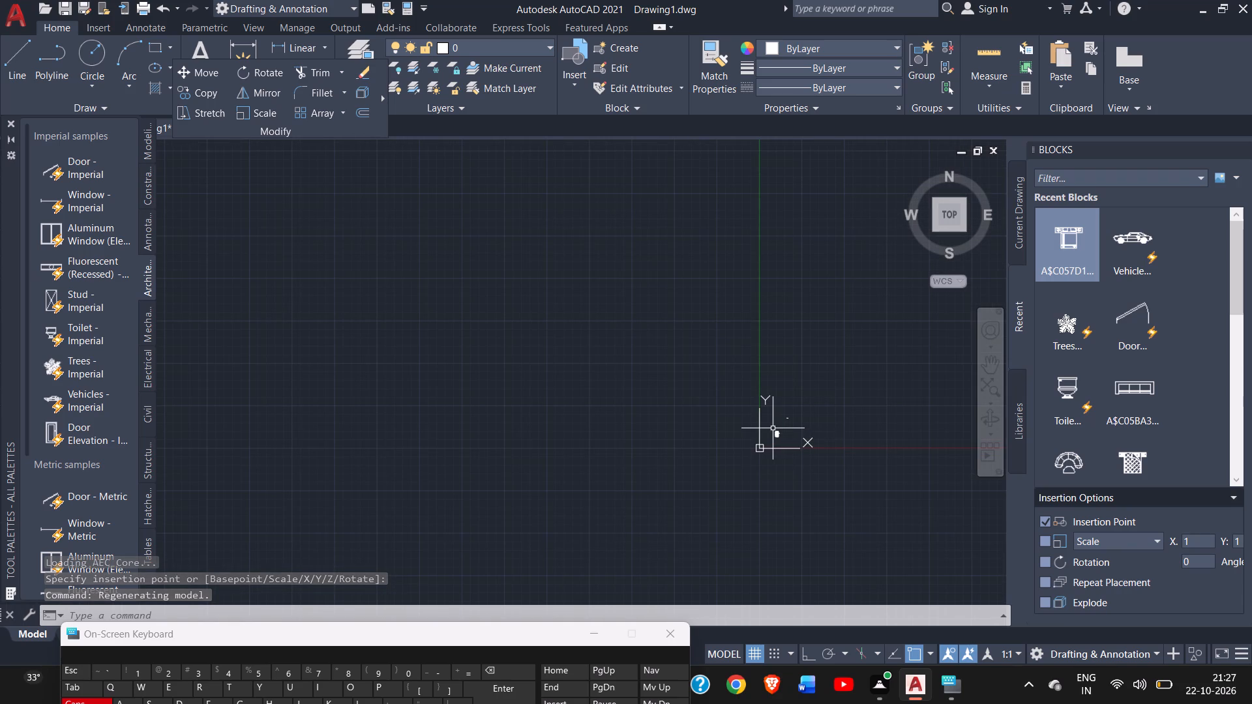
scroll(773, 428, "up", 5, "ctrl")
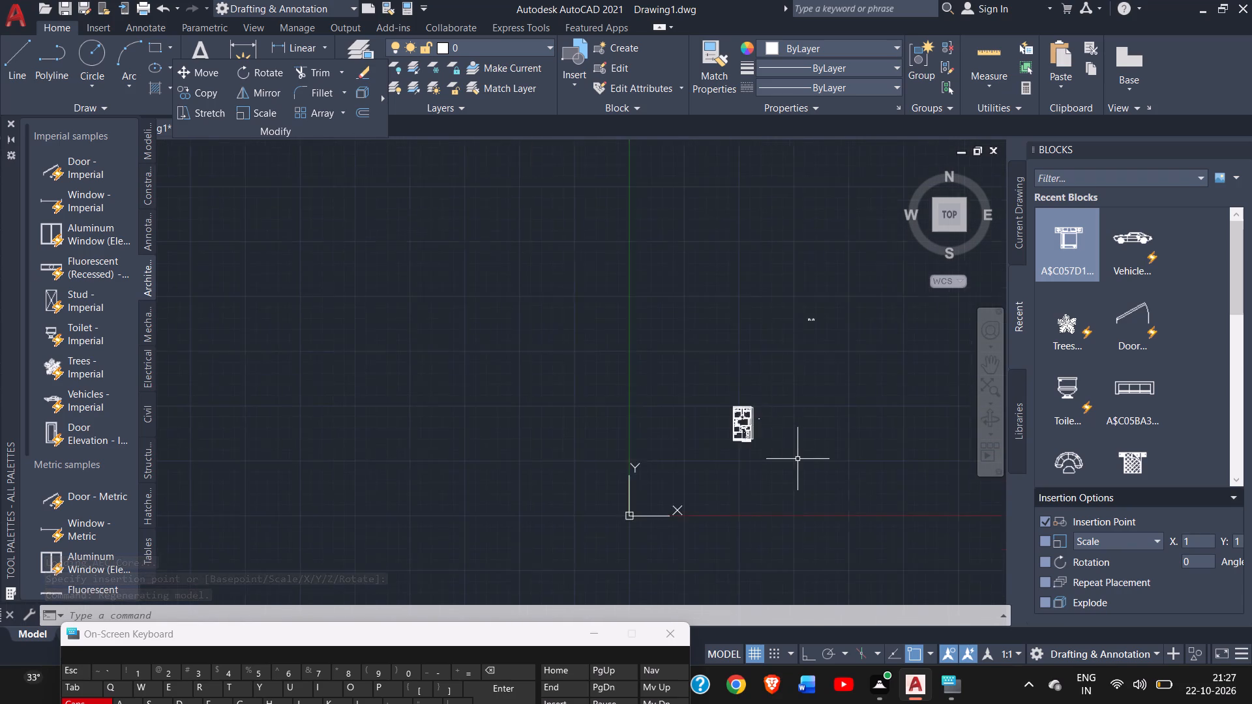
scroll(737, 408, "up", 1, "ctrl")
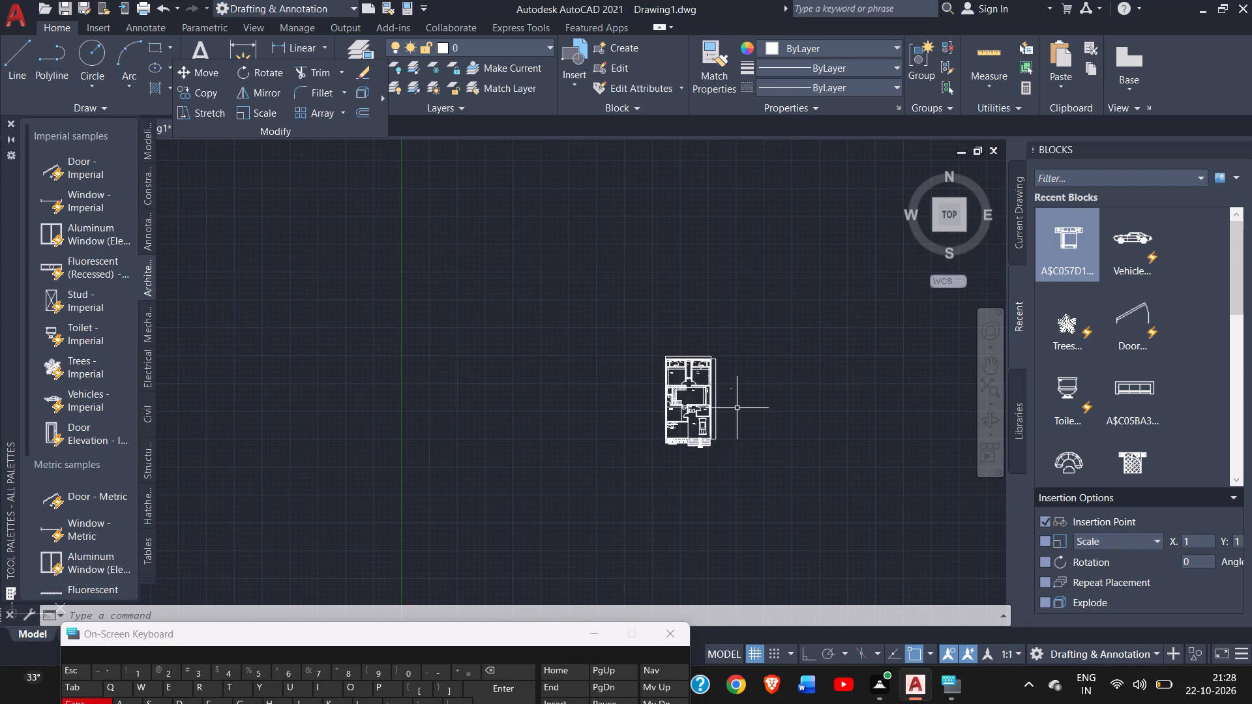
scroll(737, 408, "up", 4, "ctrl")
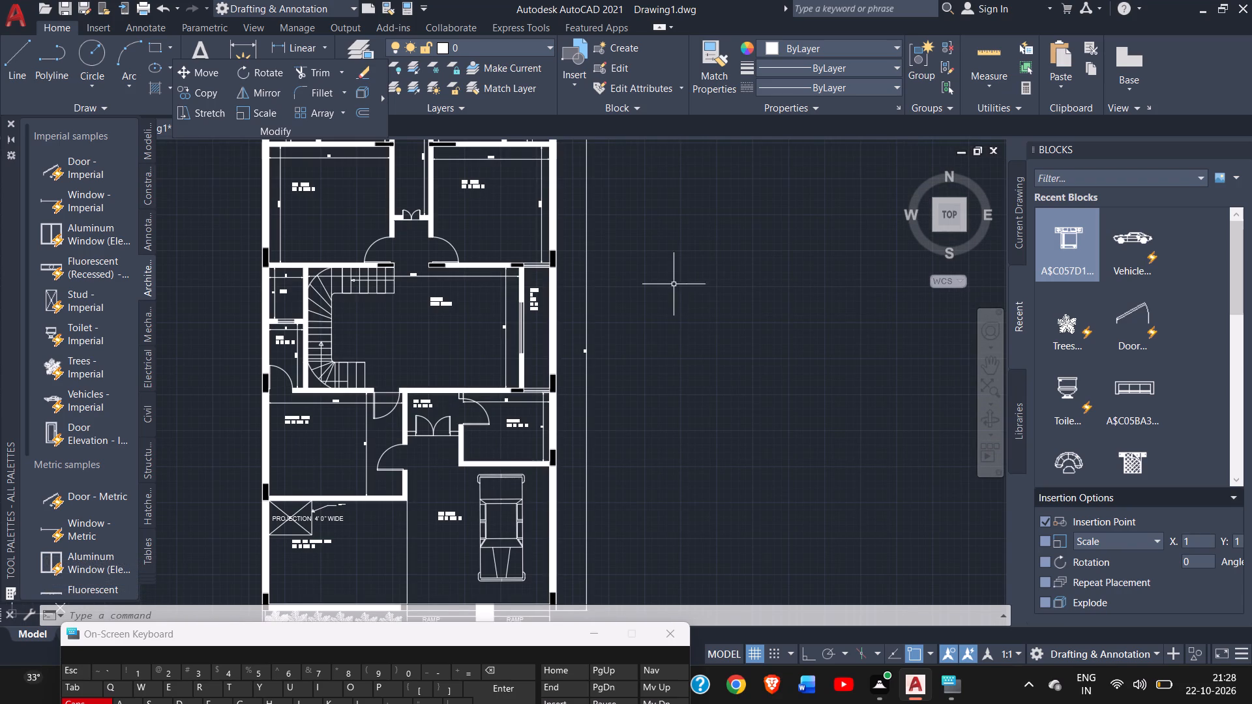
scroll(693, 278, "up", 7, "ctrl")
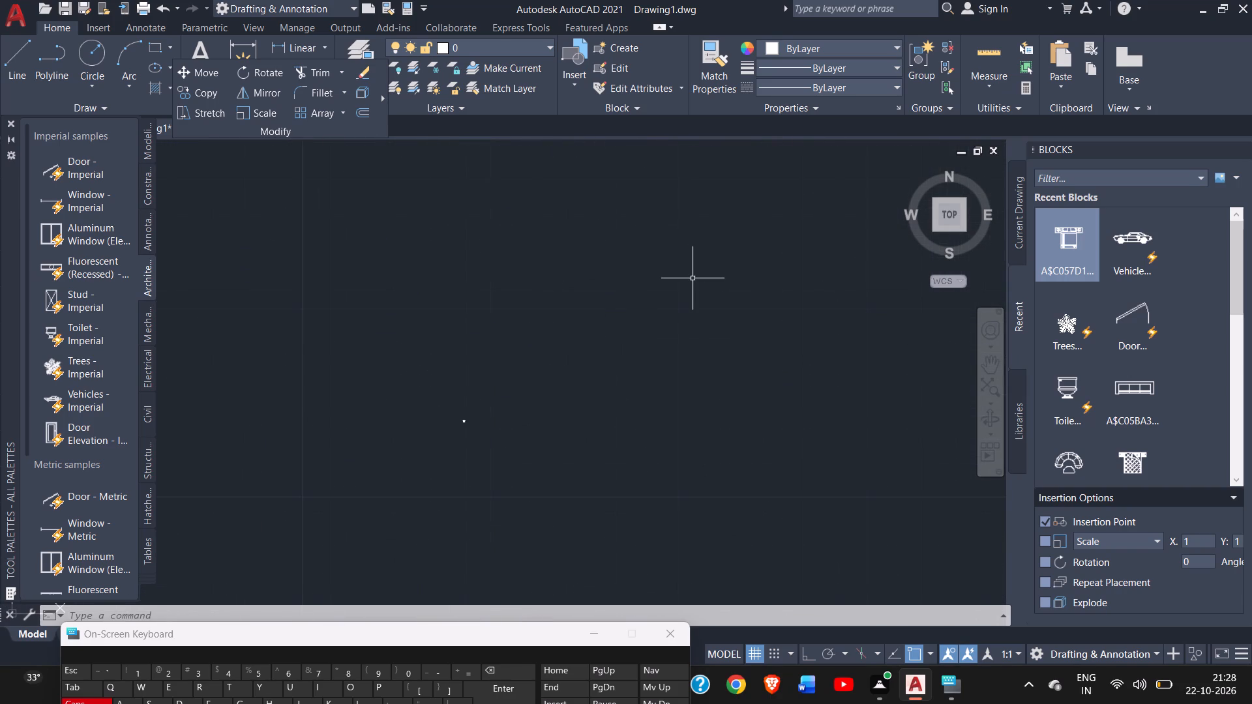
scroll(464, 430, "up", 4, "ctrl")
scroll(454, 363, "up", 2, "ctrl")
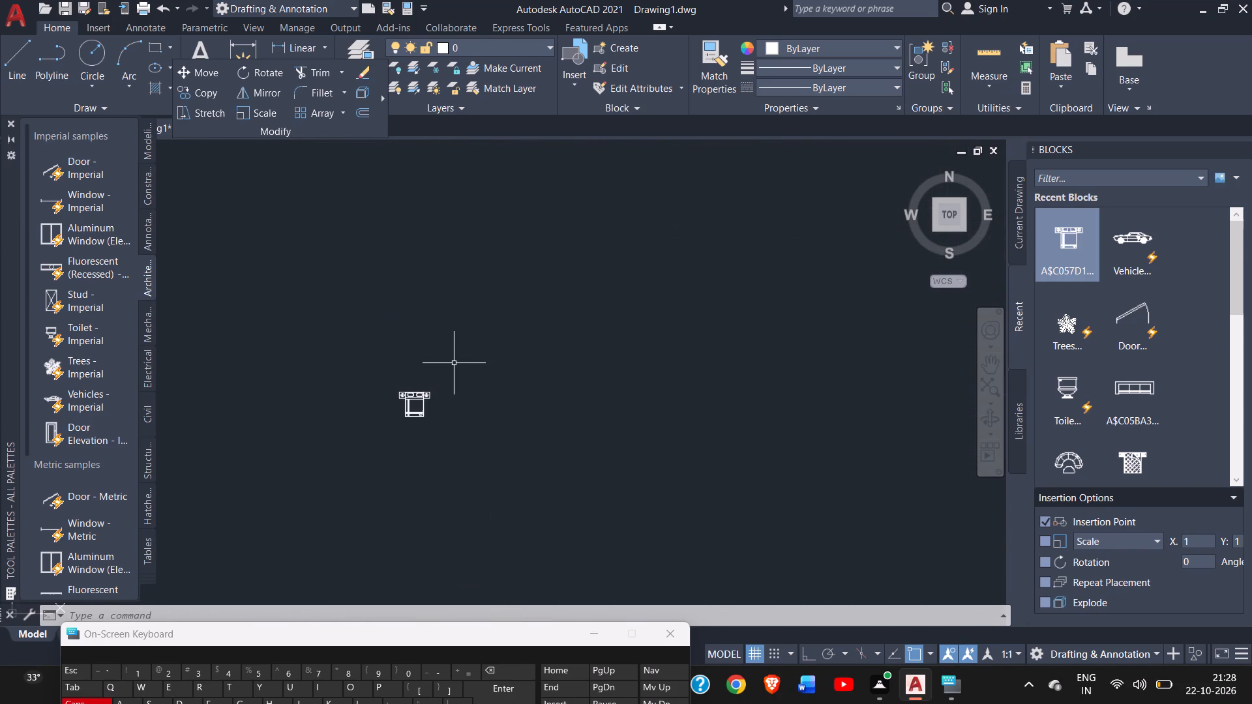
scroll(454, 363, "up", 2, "ctrl")
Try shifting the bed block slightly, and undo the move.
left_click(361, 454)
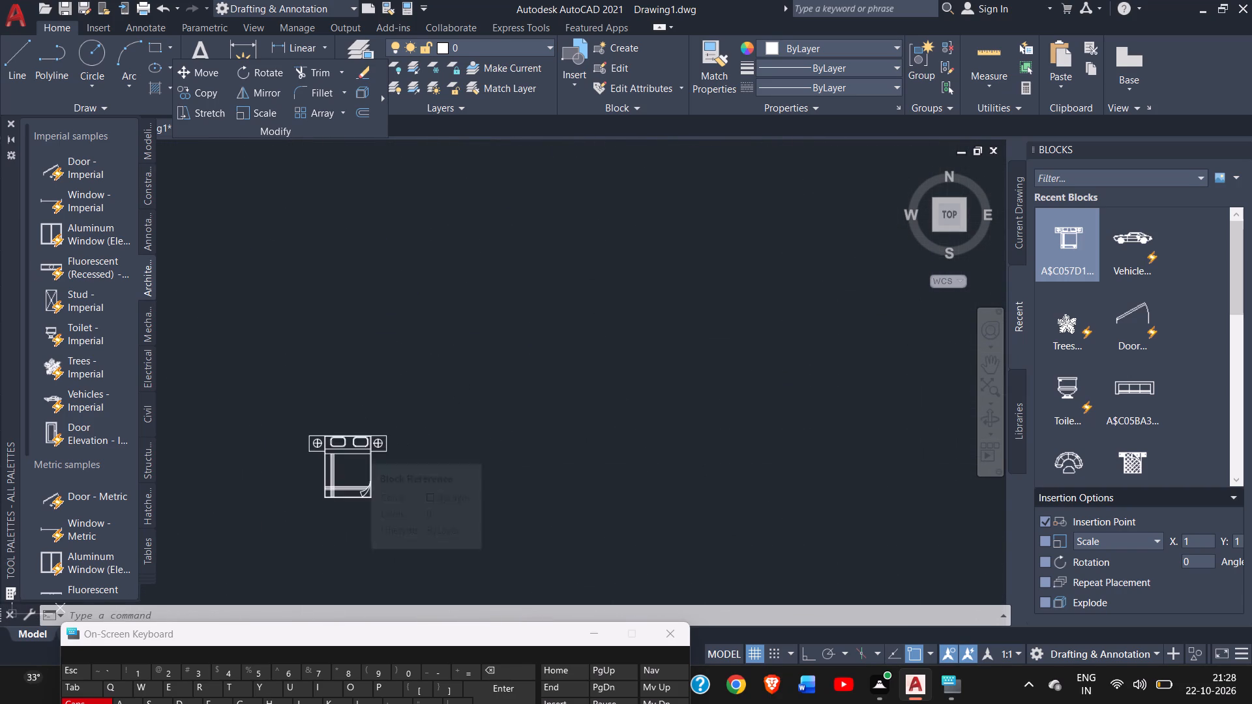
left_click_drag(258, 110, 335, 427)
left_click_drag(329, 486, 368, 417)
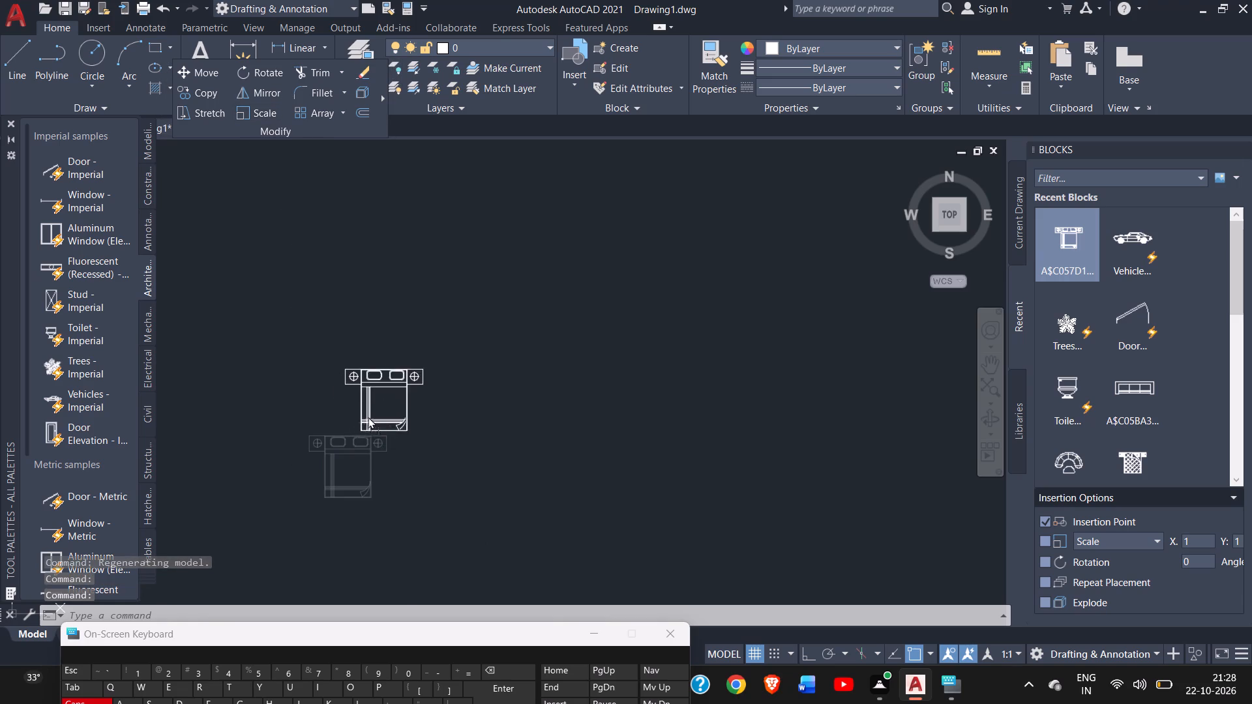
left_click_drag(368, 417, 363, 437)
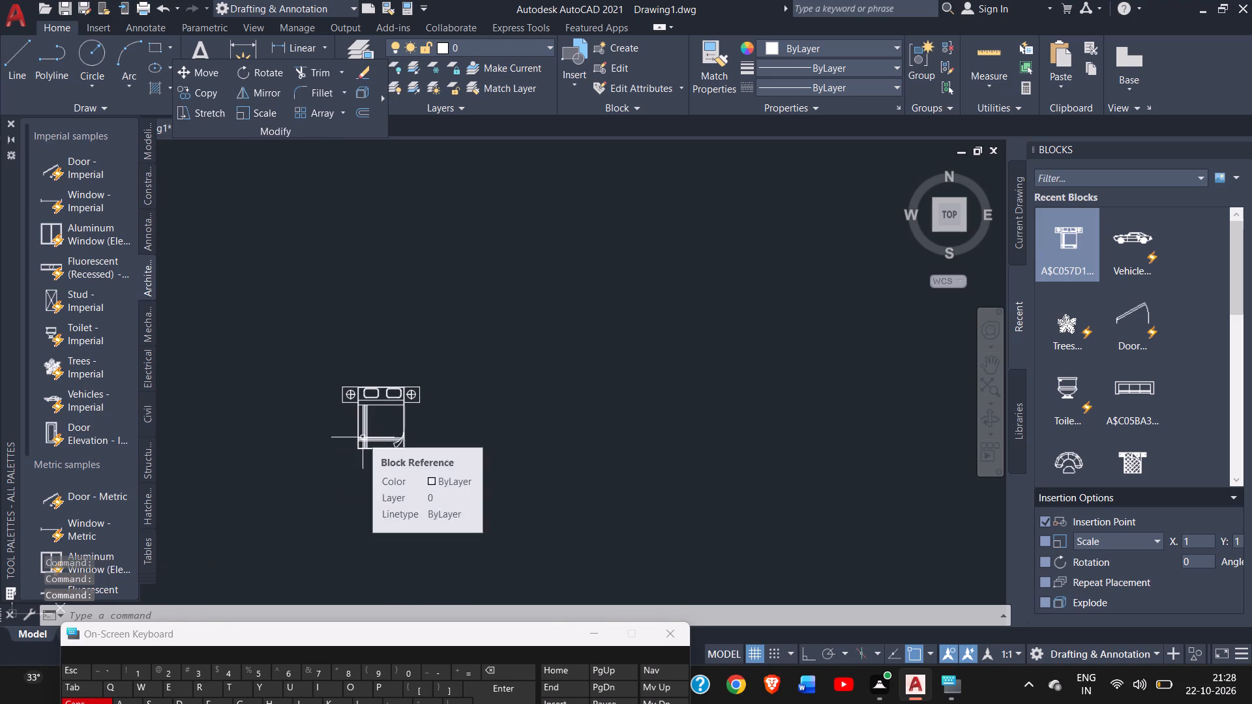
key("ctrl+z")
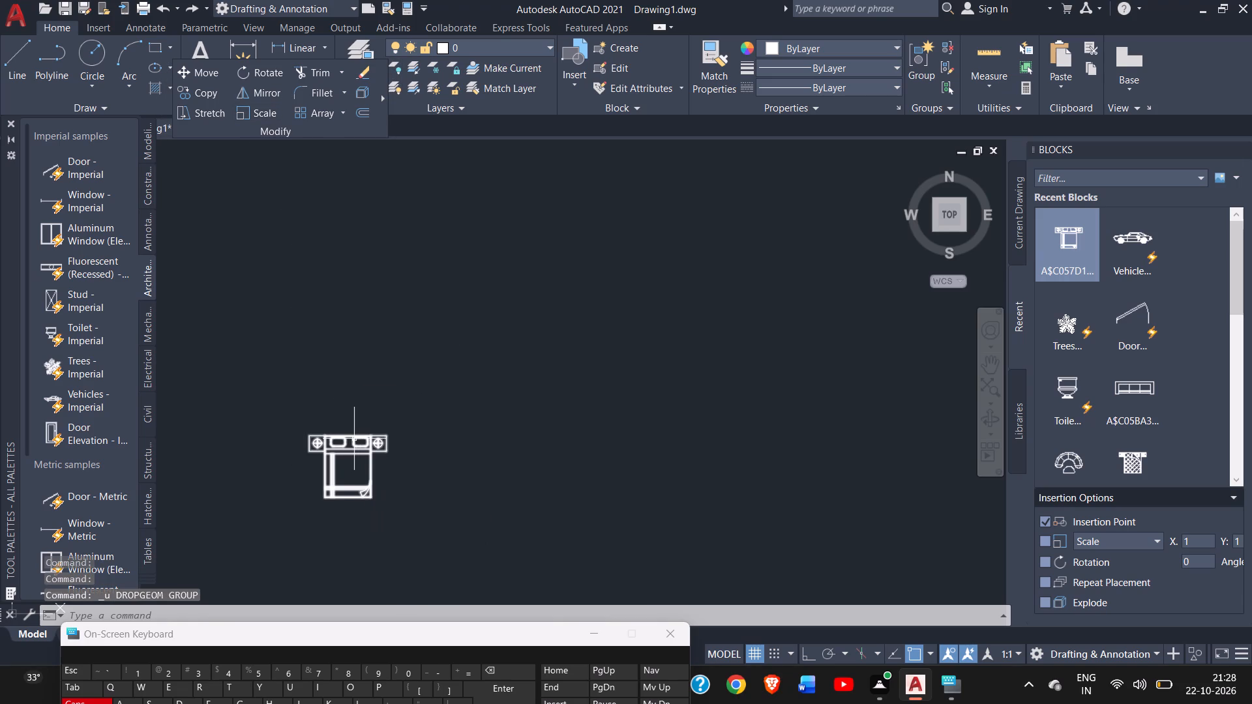
Scale the bed block up freehand, using the bed's lower-left corner as the base point.
left_click(354, 439)
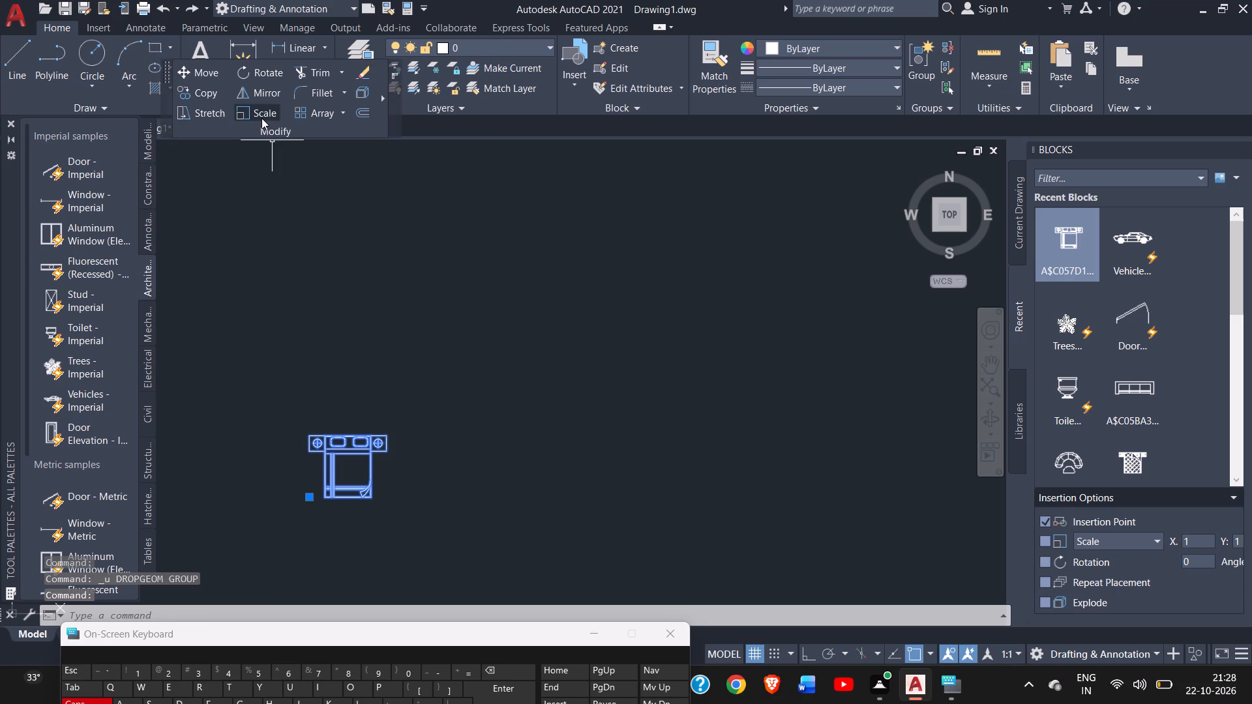
left_click(261, 118)
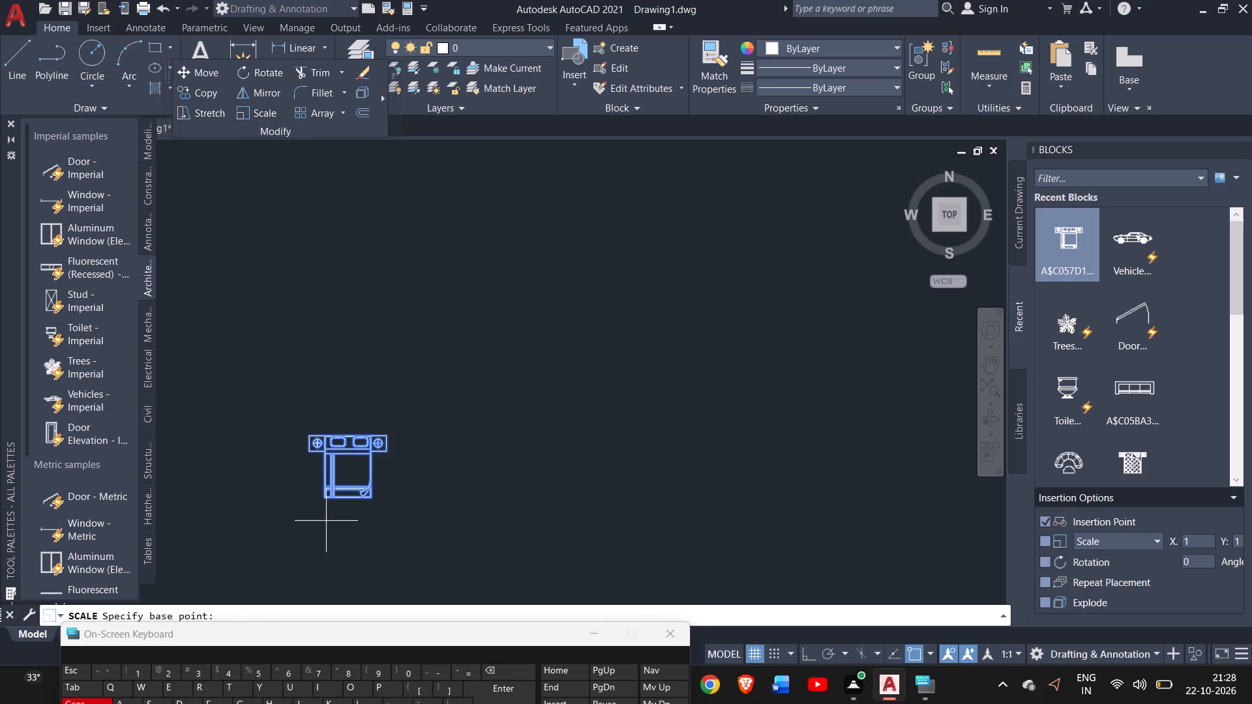
left_click(326, 497)
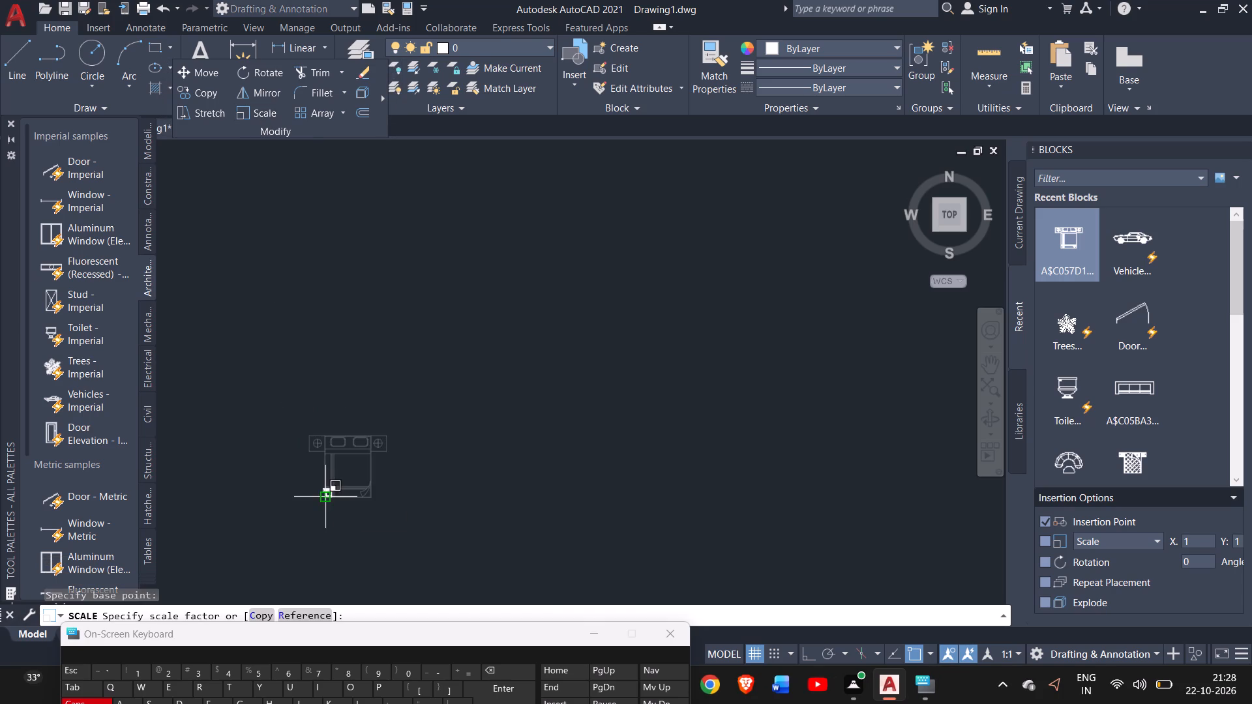
left_click(838, 193)
Scale up the bed block a second time, freehand from the bed's lower-left corner.
scroll(583, 338, "down", 3, "ctrl")
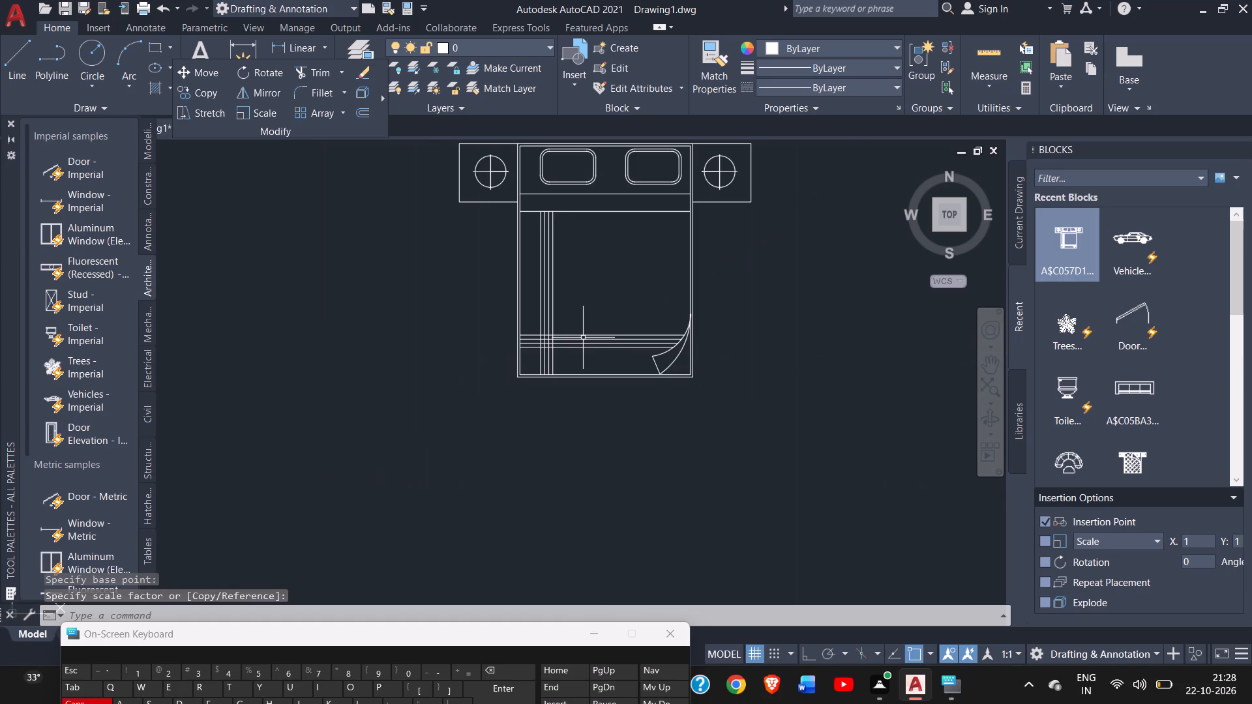
left_click(983, 370)
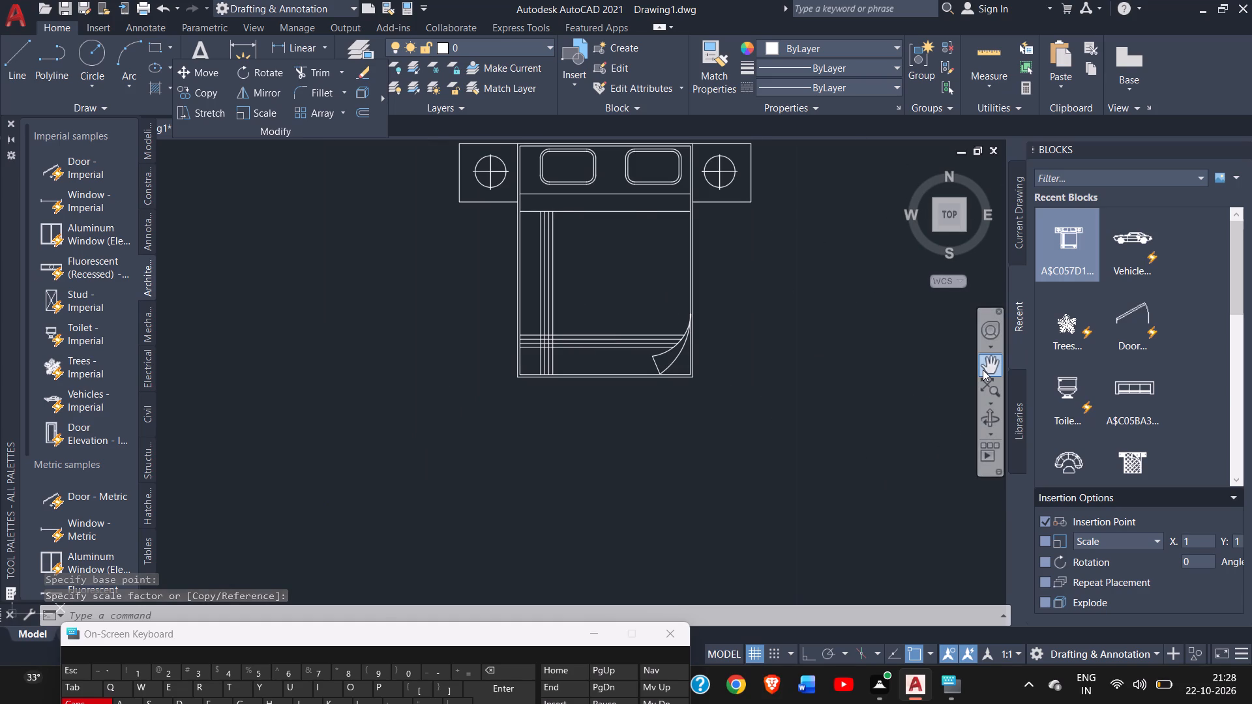
left_click_drag(831, 359, 633, 509)
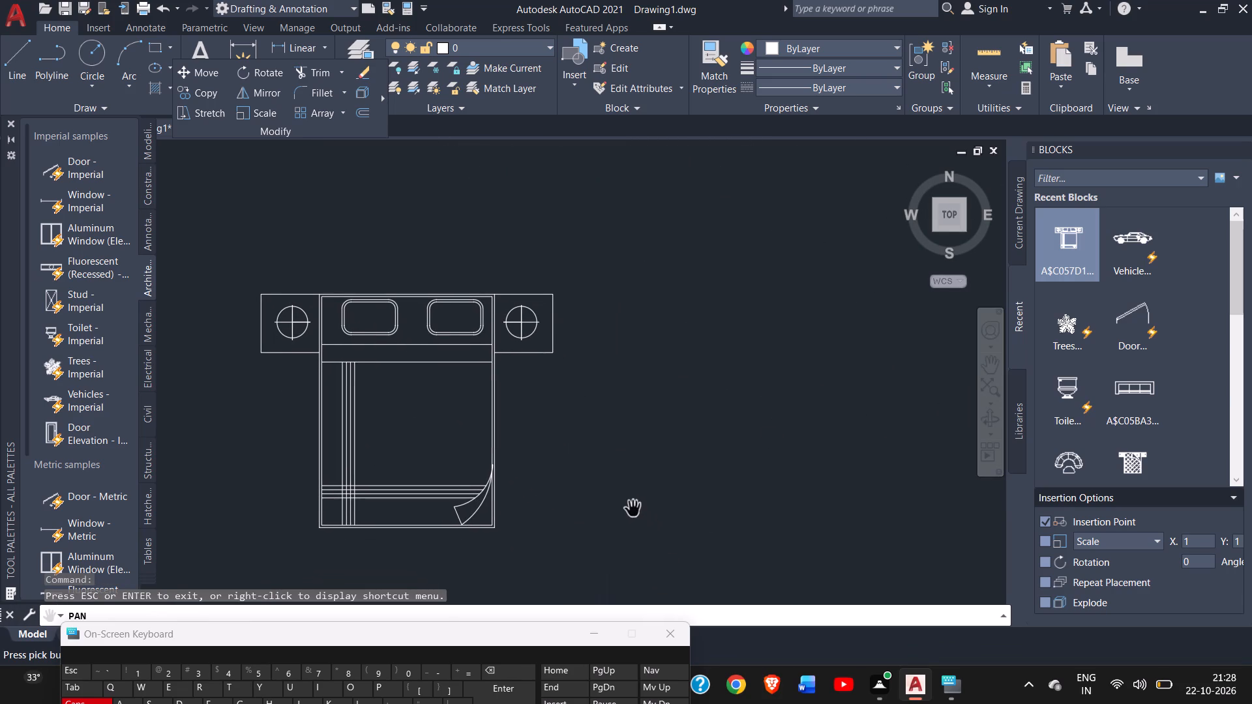
right_click(691, 405)
left_click(705, 411)
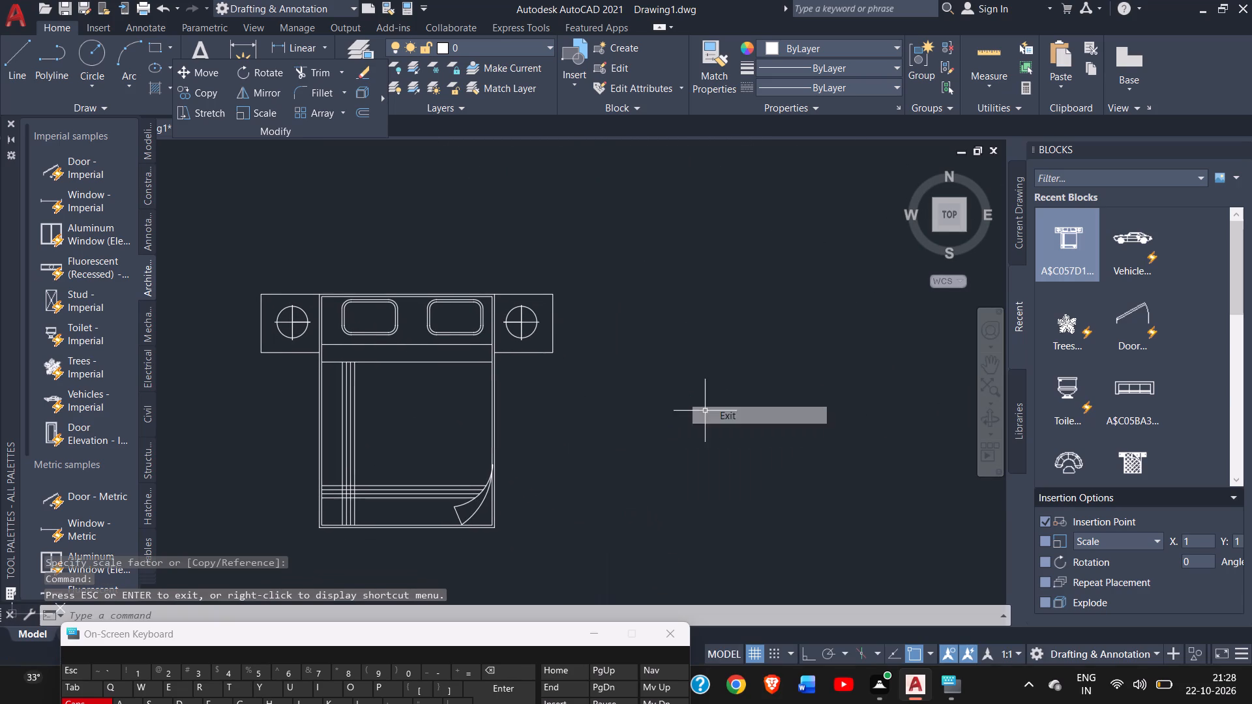
left_click(493, 351)
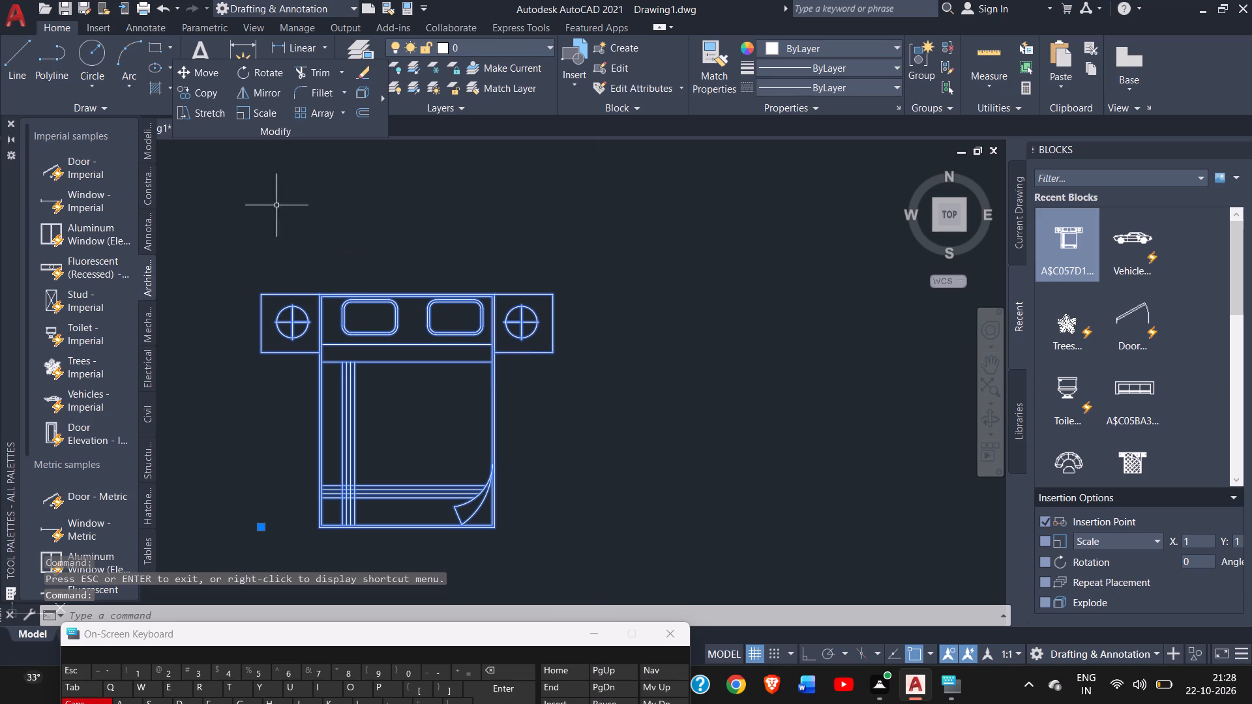
left_click(252, 109)
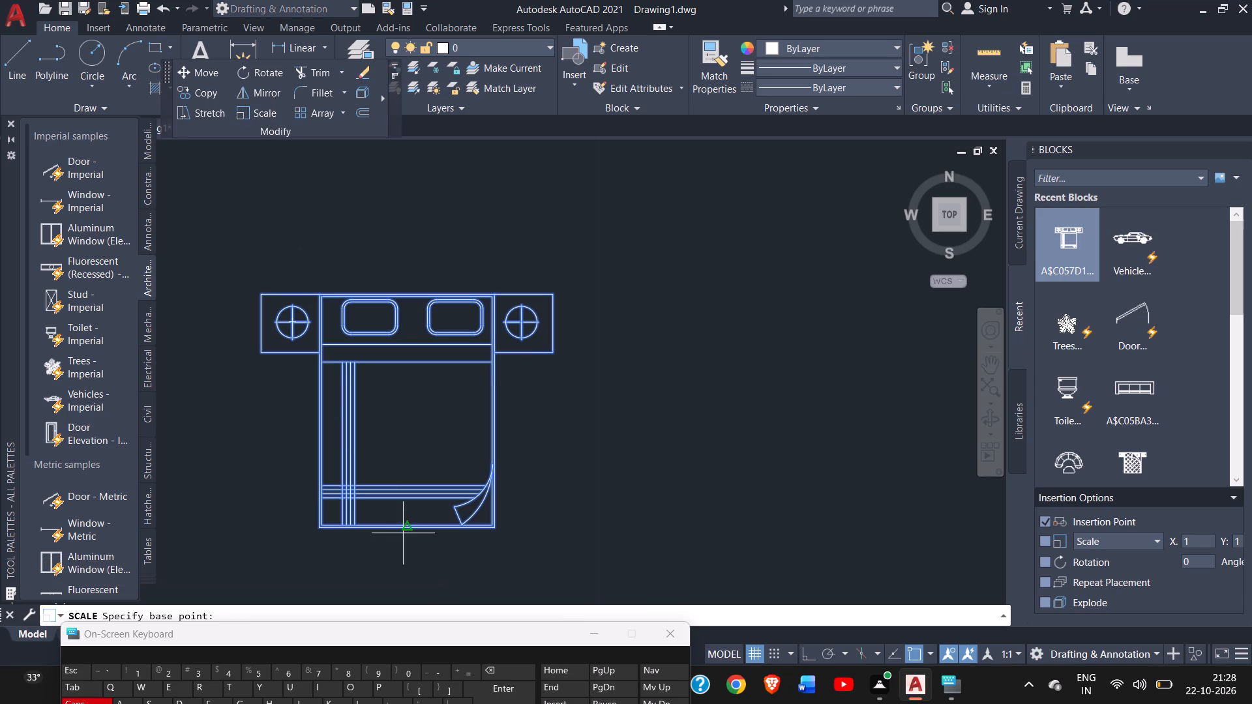
left_click_drag(318, 525, 444, 440)
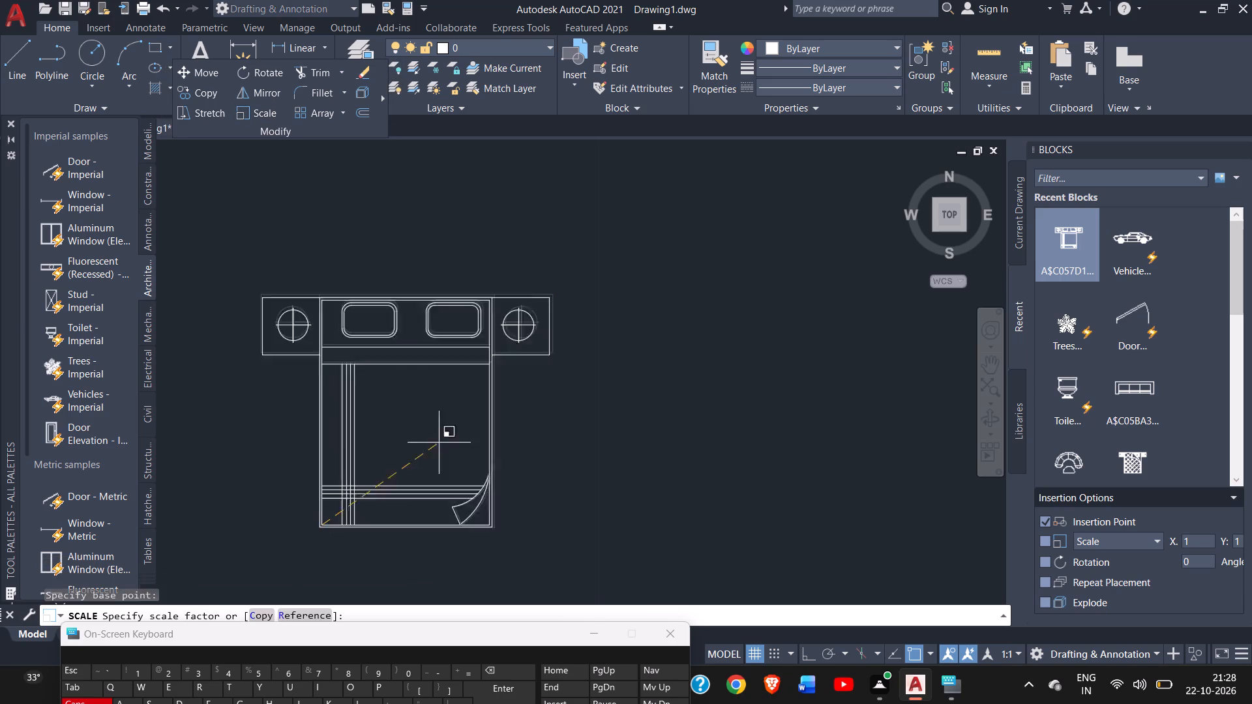
left_click_drag(444, 440, 617, 349)
left_click(820, 211)
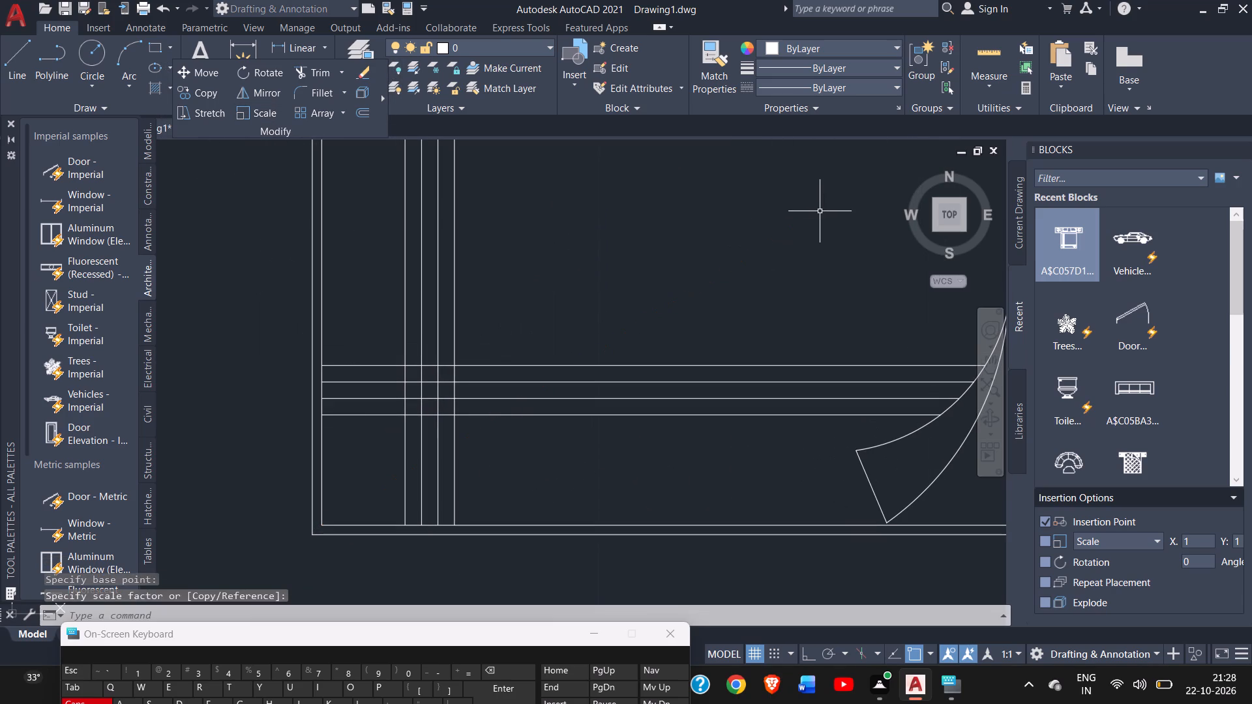
Compare the bed block with the plan and enlarge it a third time, freehand from its lower-left corner.
scroll(558, 368, "down", 6, "ctrl")
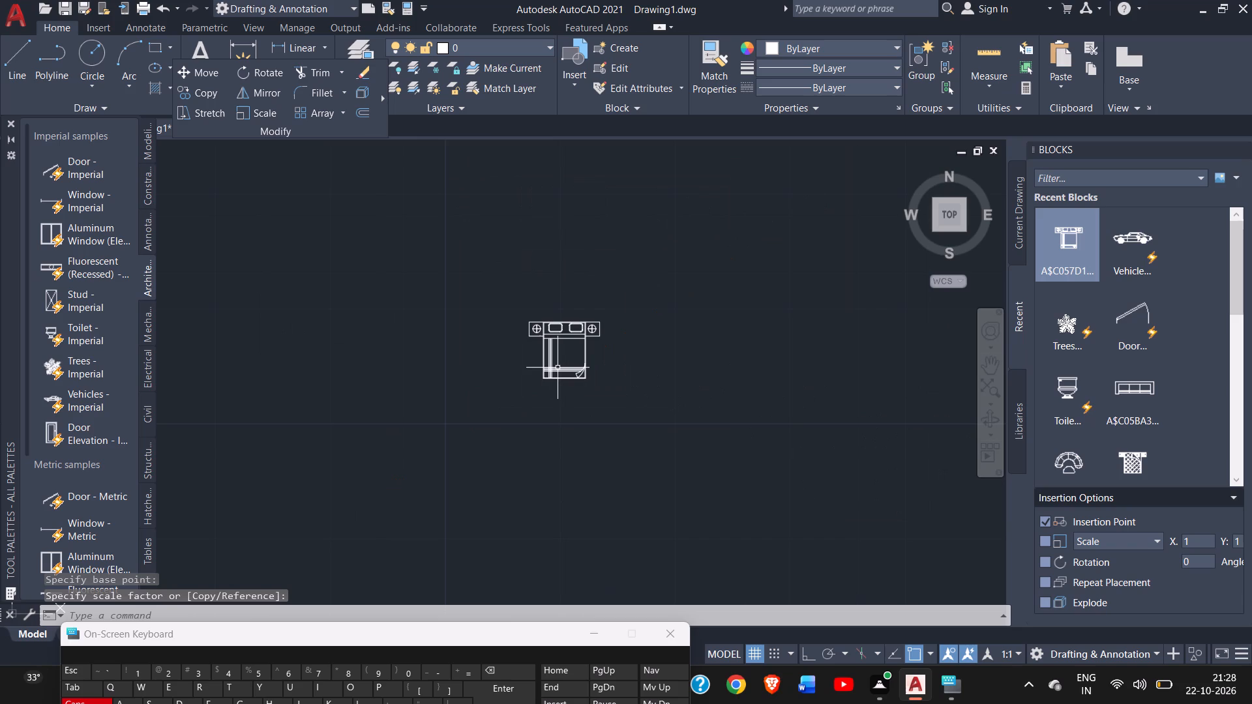
scroll(558, 368, "down", 5, "ctrl")
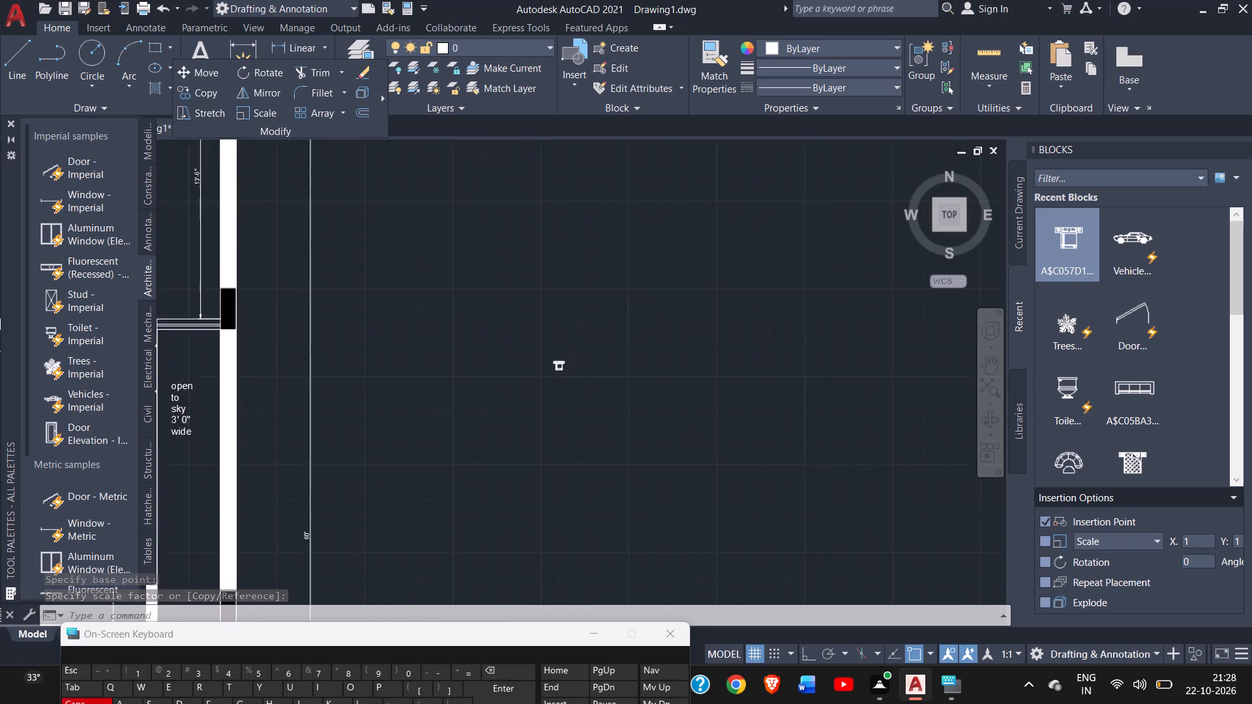
scroll(558, 368, "down", 1, "ctrl")
scroll(558, 368, "up", 8, "ctrl")
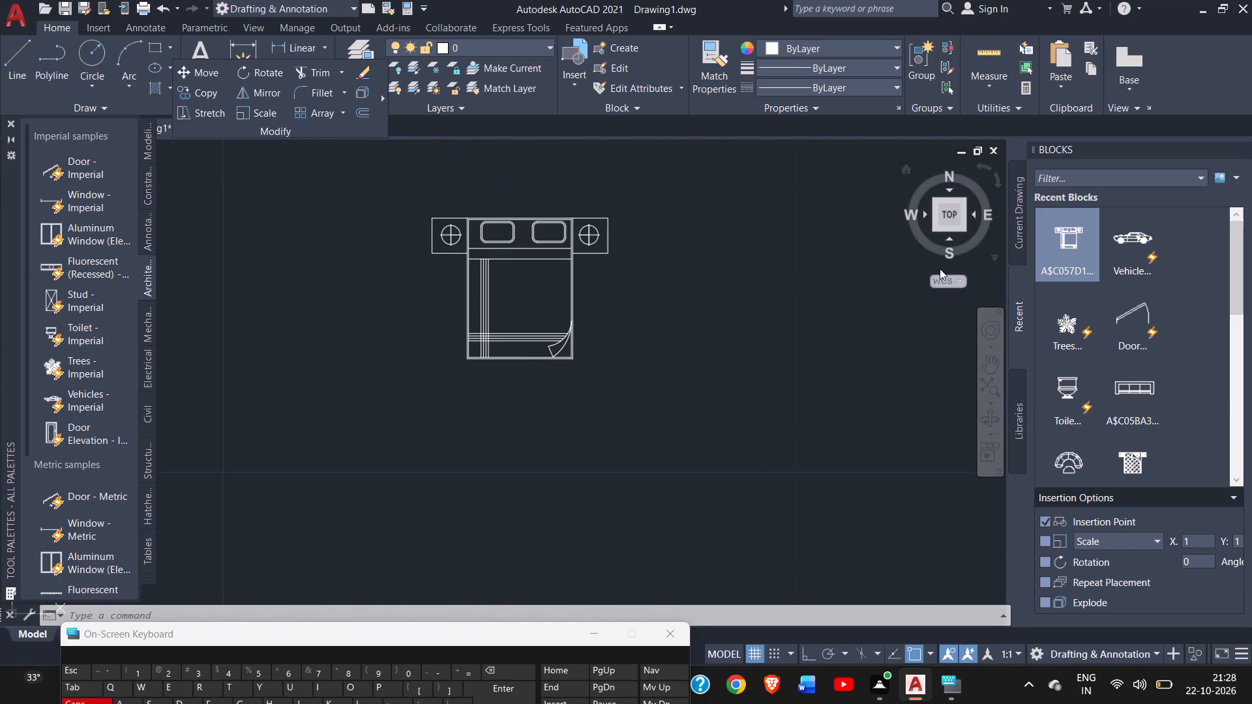
left_click(981, 369)
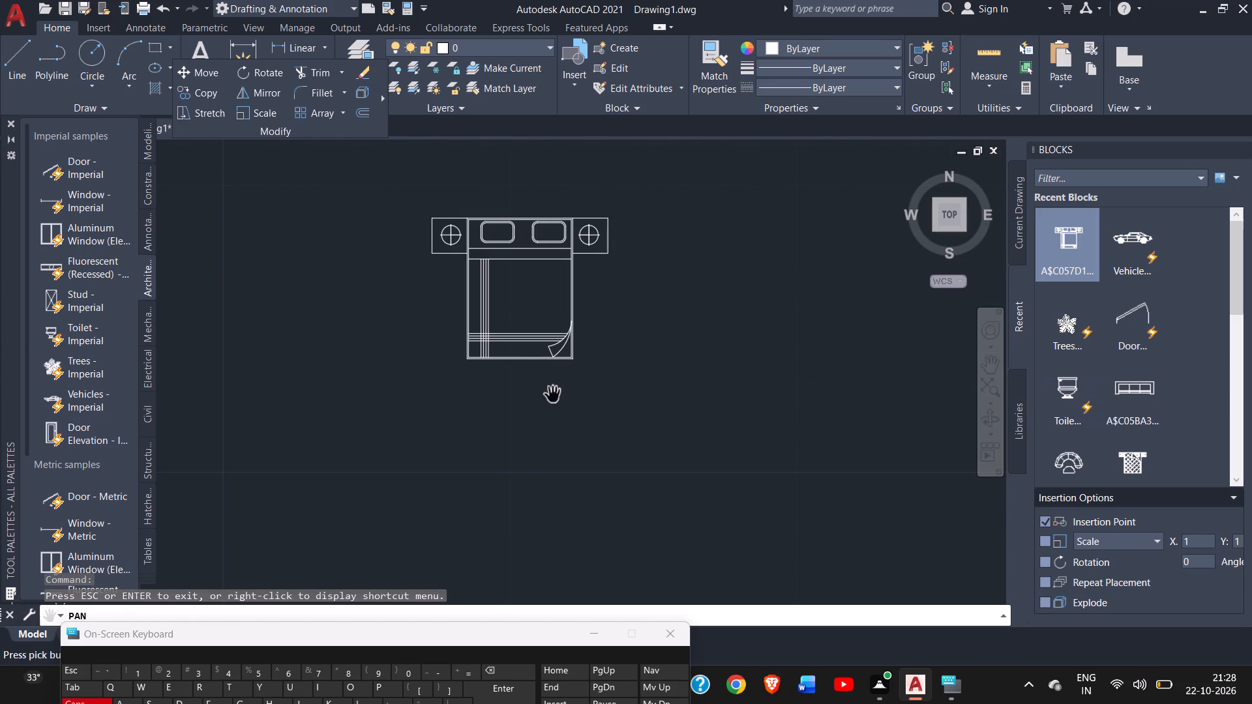
left_click_drag(626, 302, 451, 473)
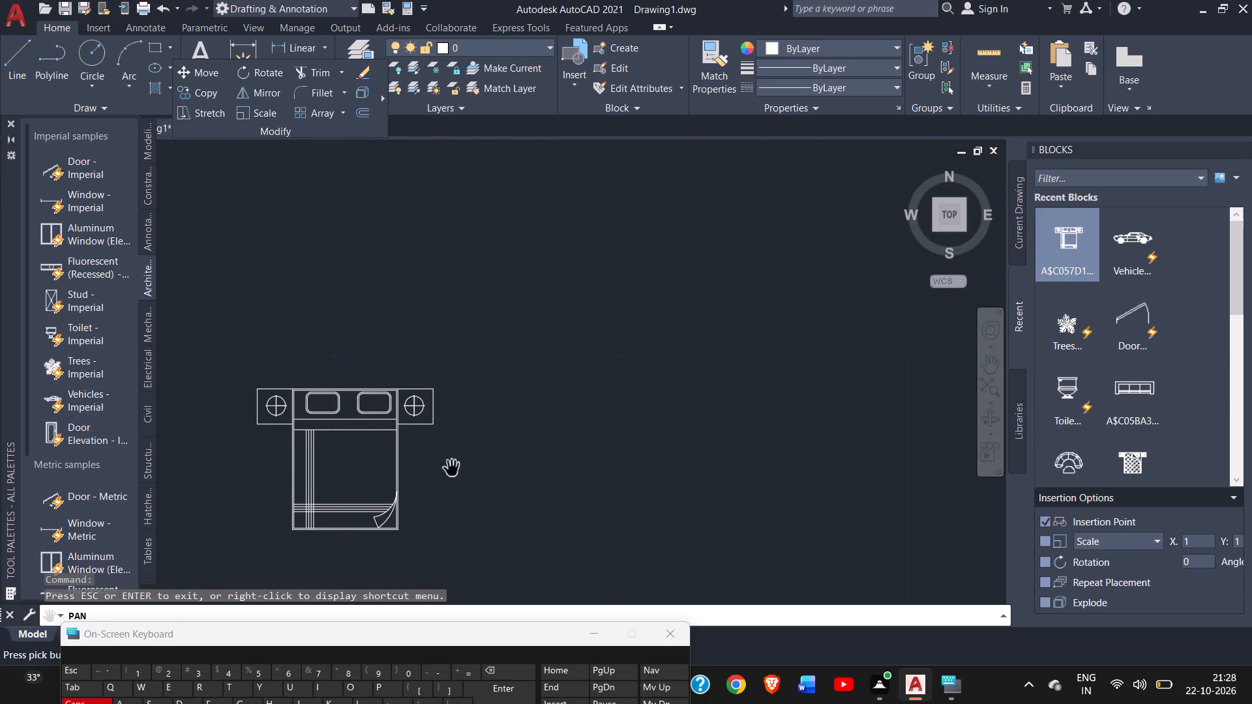
right_click(483, 390)
left_click(490, 396)
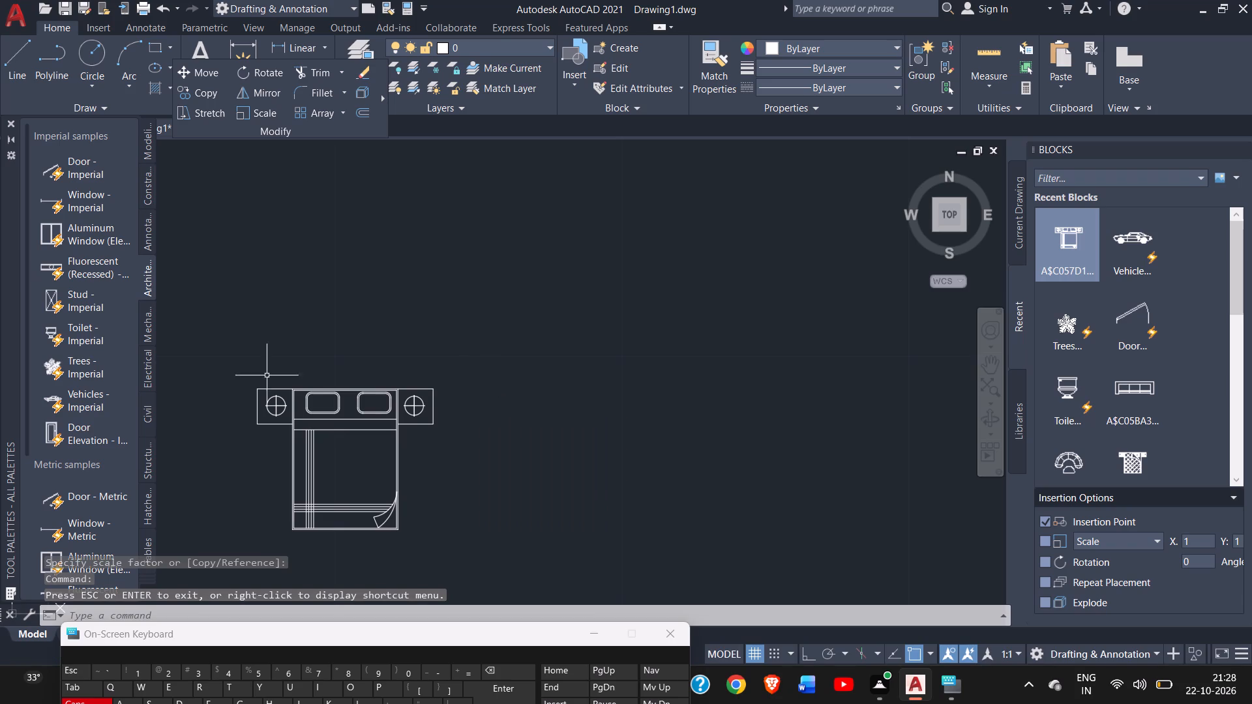
left_click(295, 403)
left_click(248, 108)
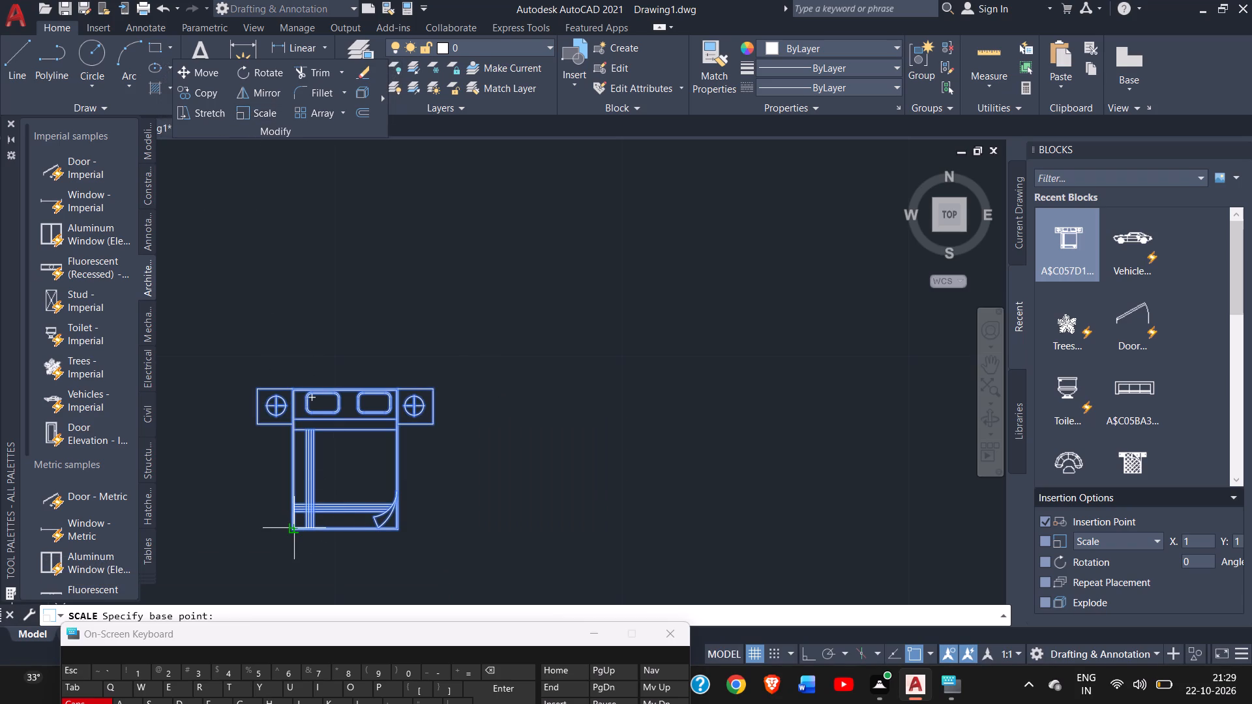
left_click_drag(293, 529, 331, 511)
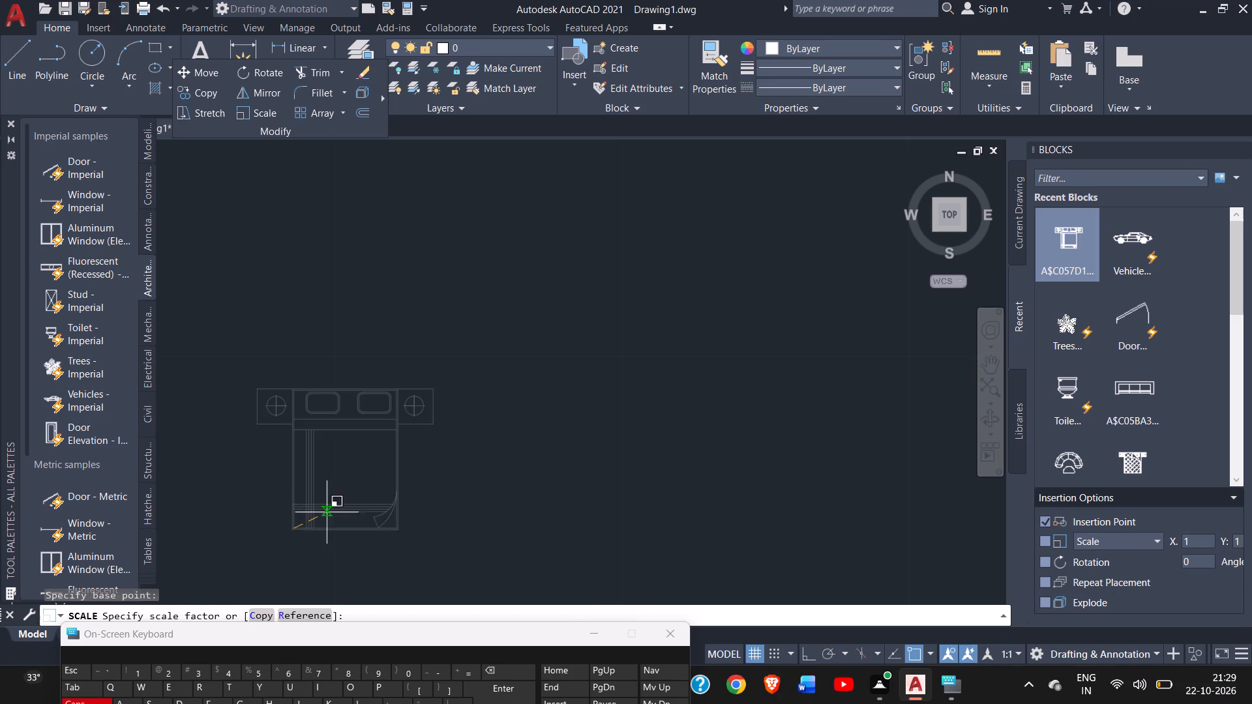
left_click_drag(331, 511, 844, 274)
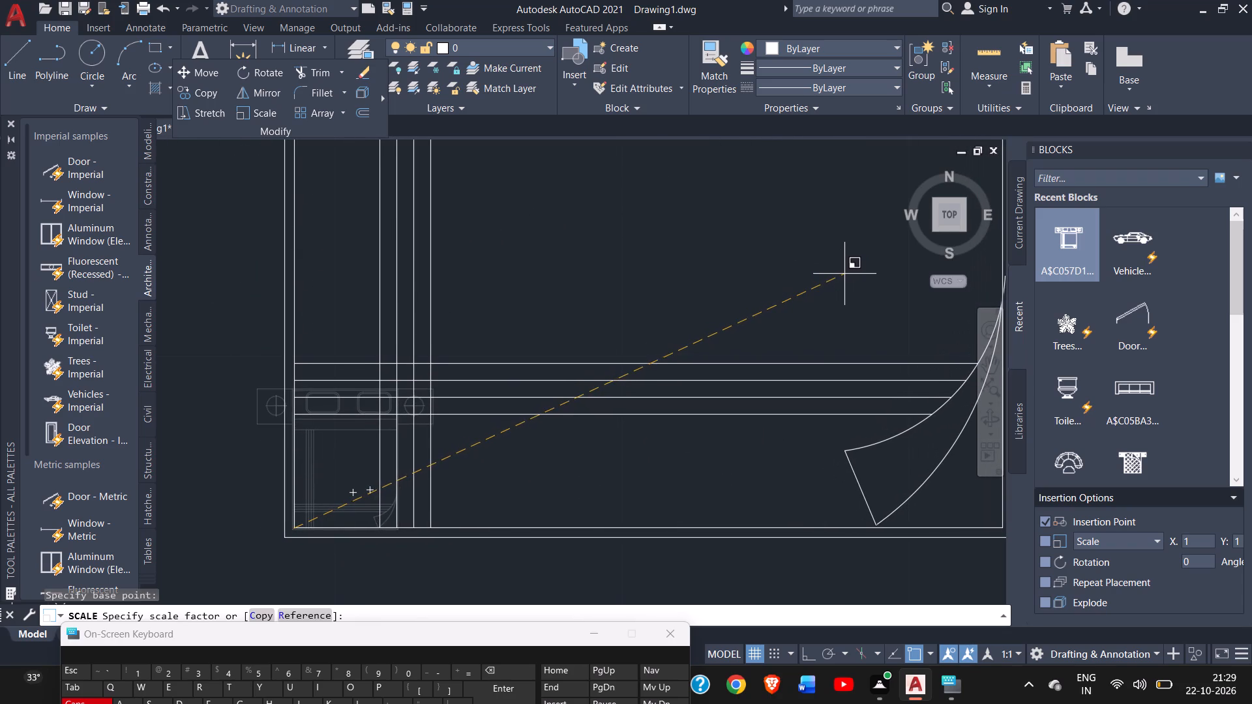
left_click(844, 274)
scroll(681, 283, "down", 1, "ctrl")
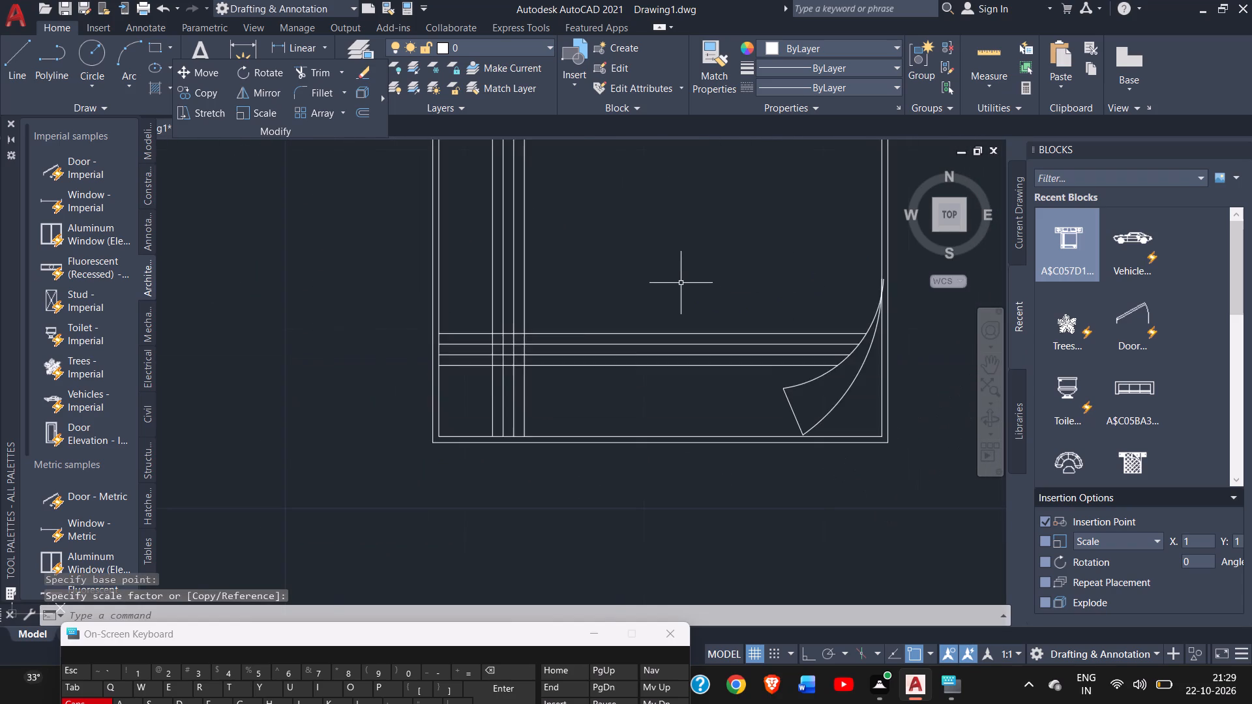
Shift the bed block freehand a short distance down and to the left in the empty area beside the plan.
scroll(681, 283, "down", 6, "ctrl")
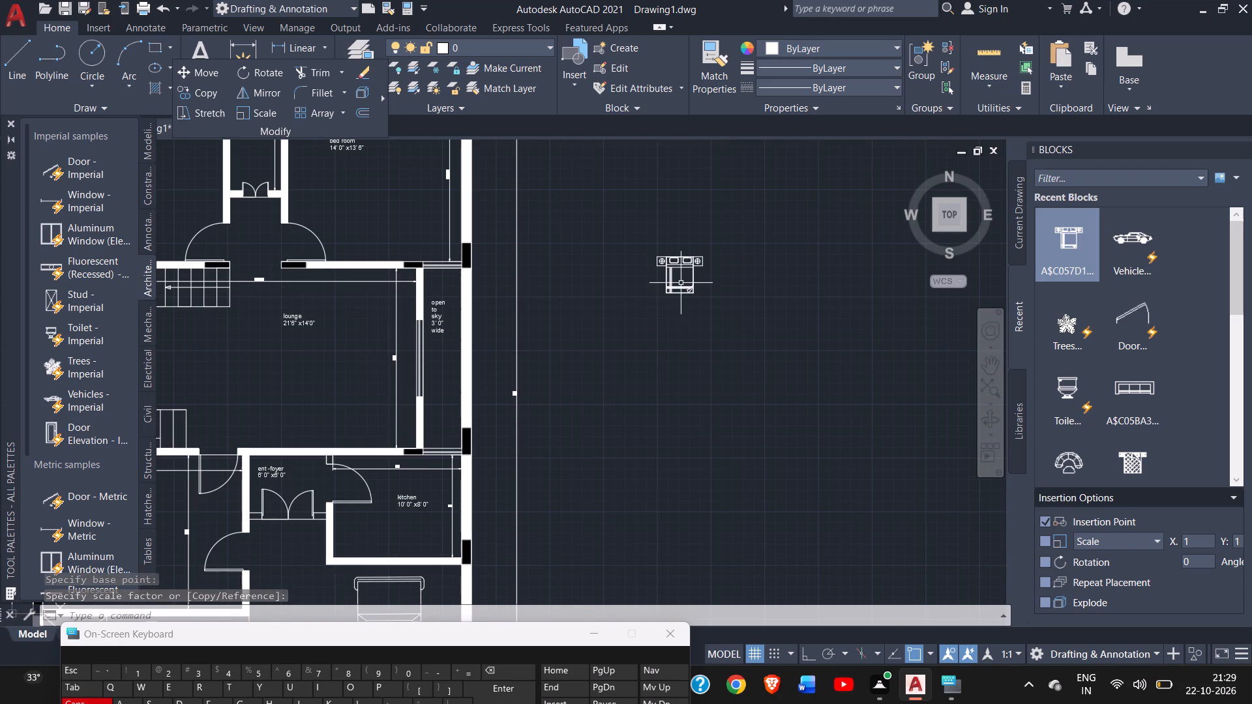
left_click(994, 366)
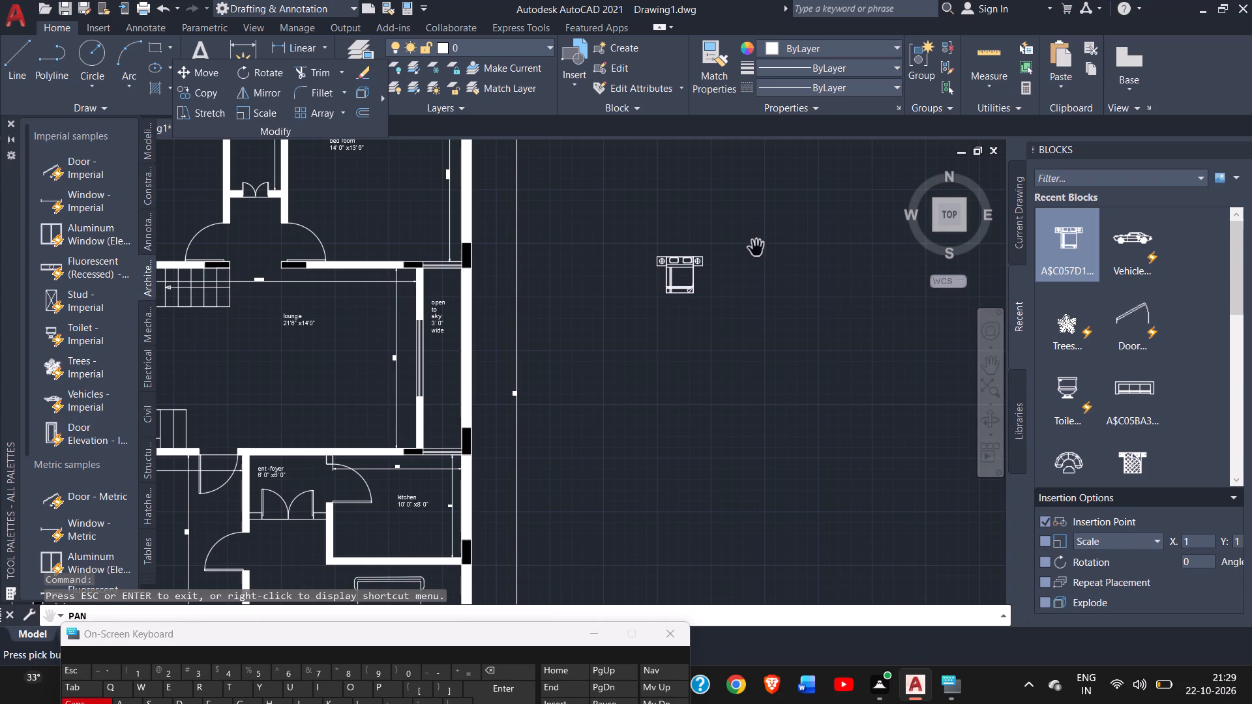
left_click_drag(759, 246, 411, 448)
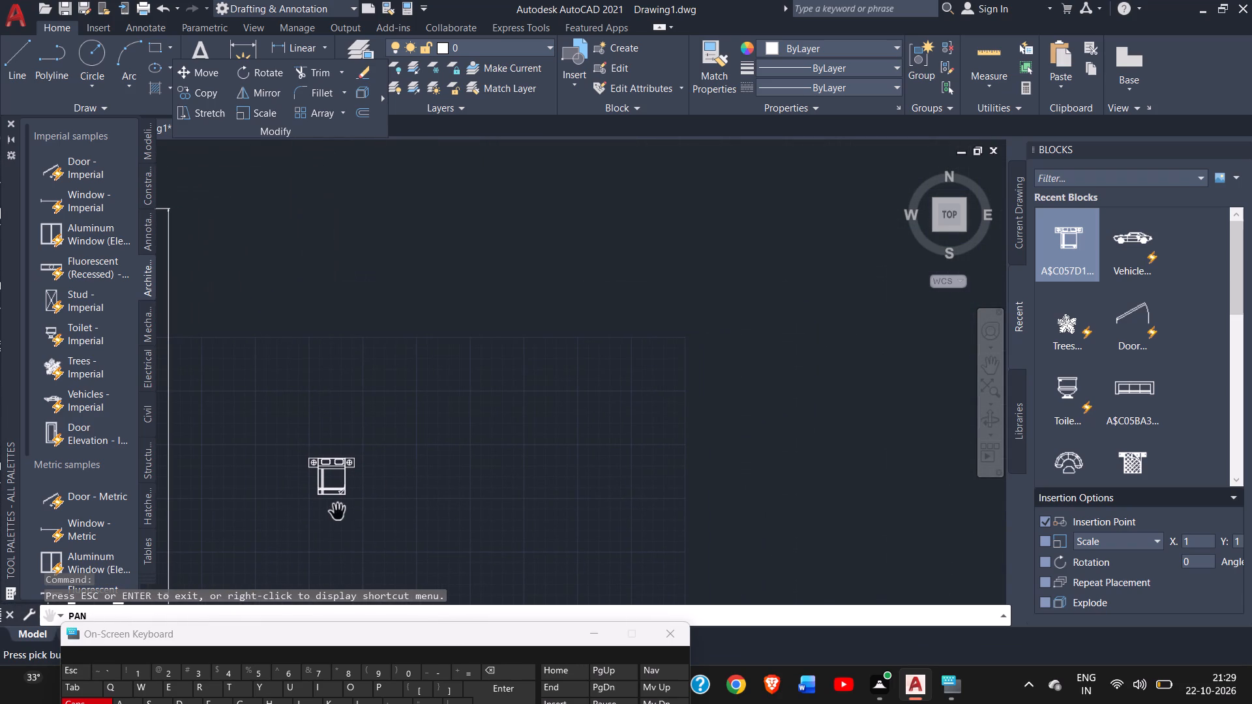
right_click(388, 443)
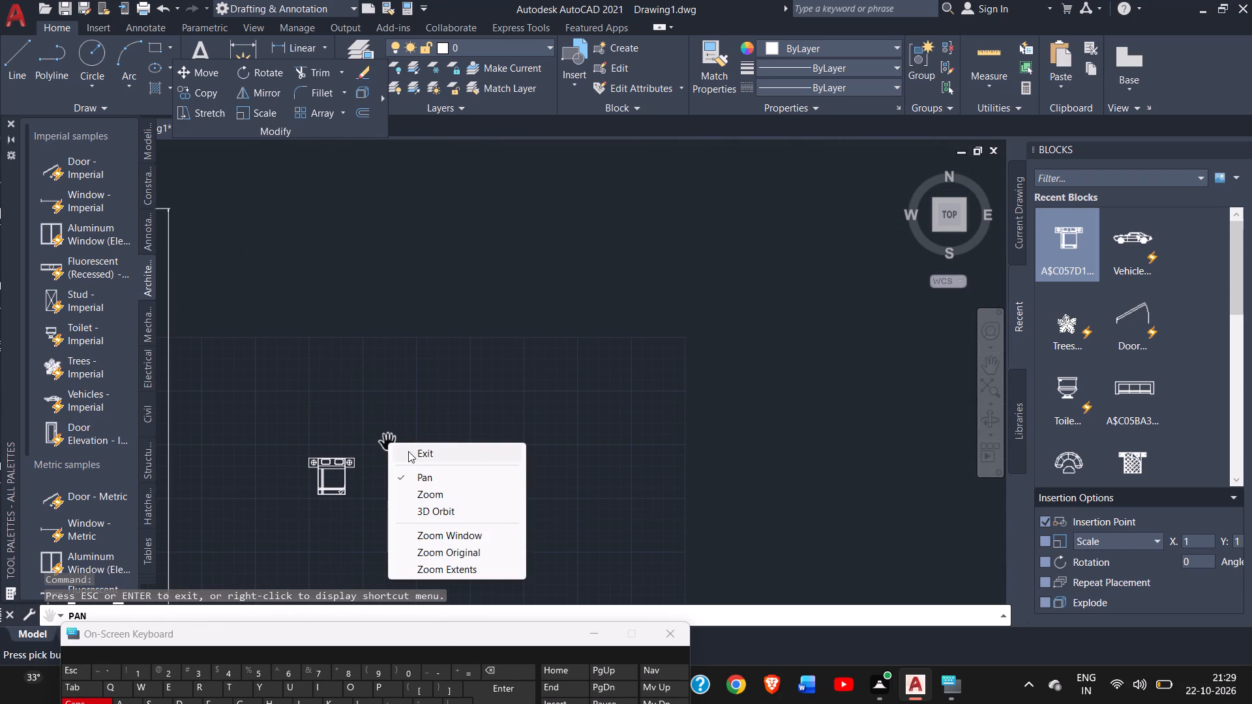
left_click(408, 451)
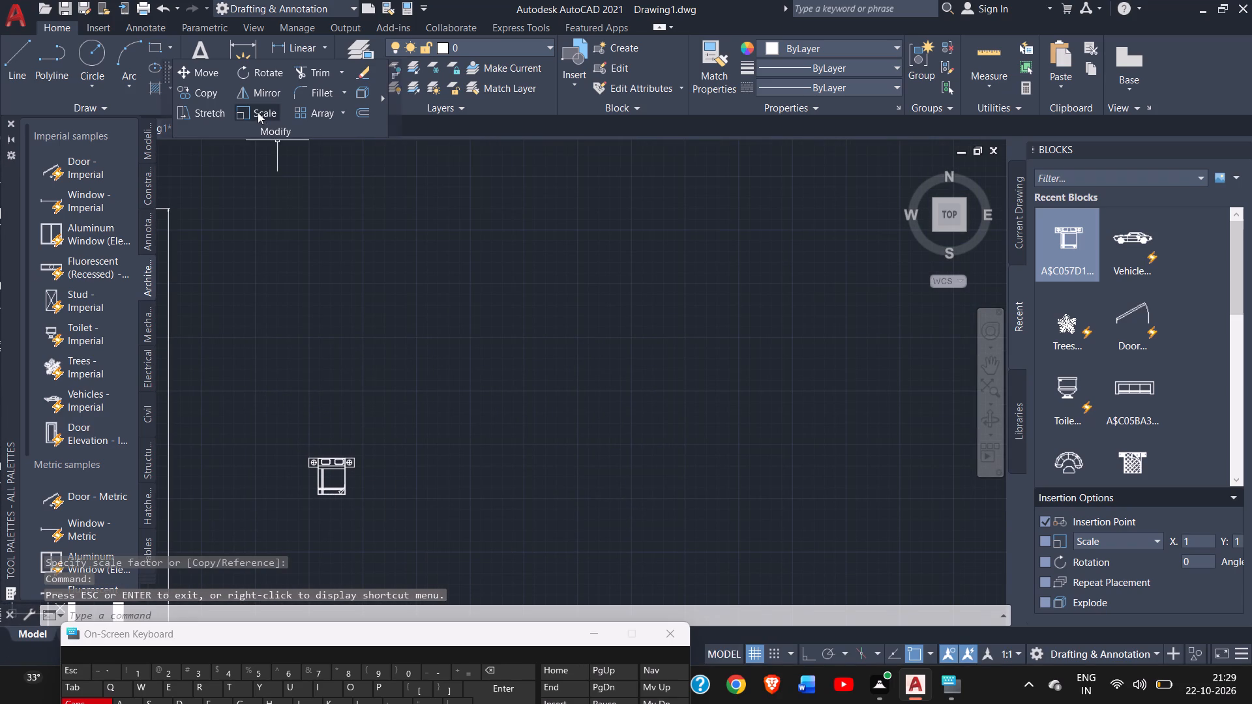
left_click_drag(258, 112, 326, 460)
left_click(326, 460)
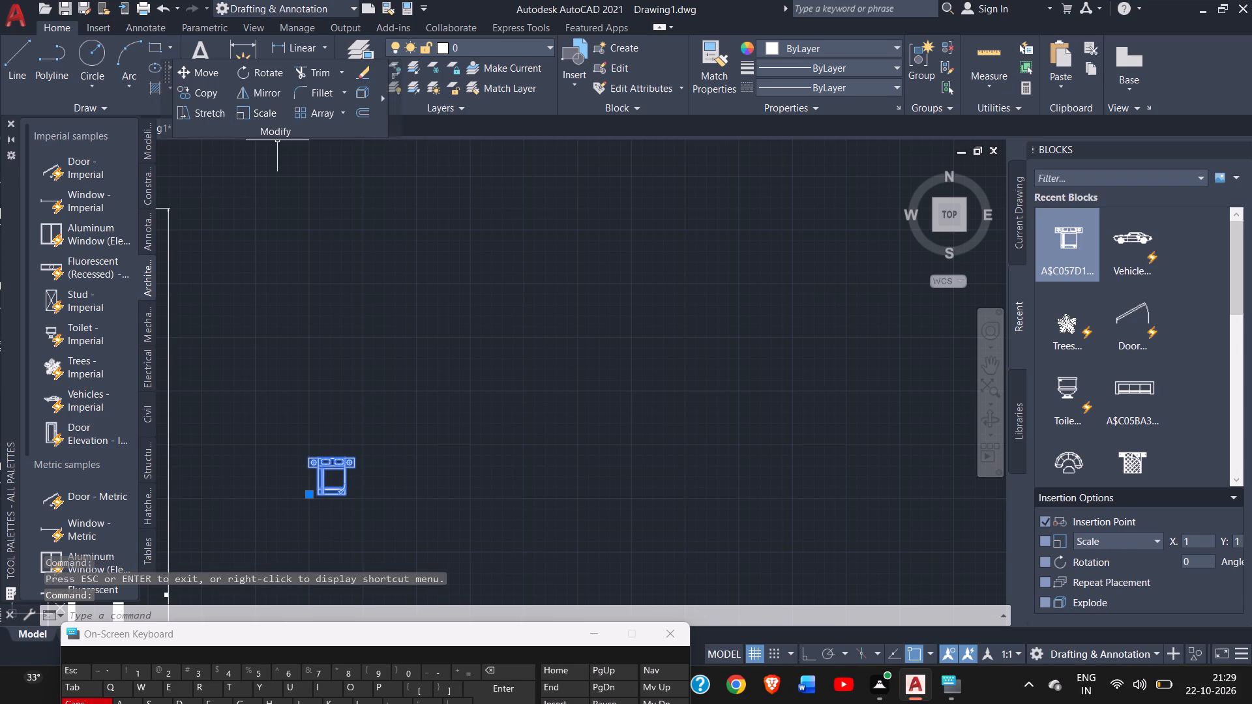
scroll(329, 535, "up", 1, "ctrl")
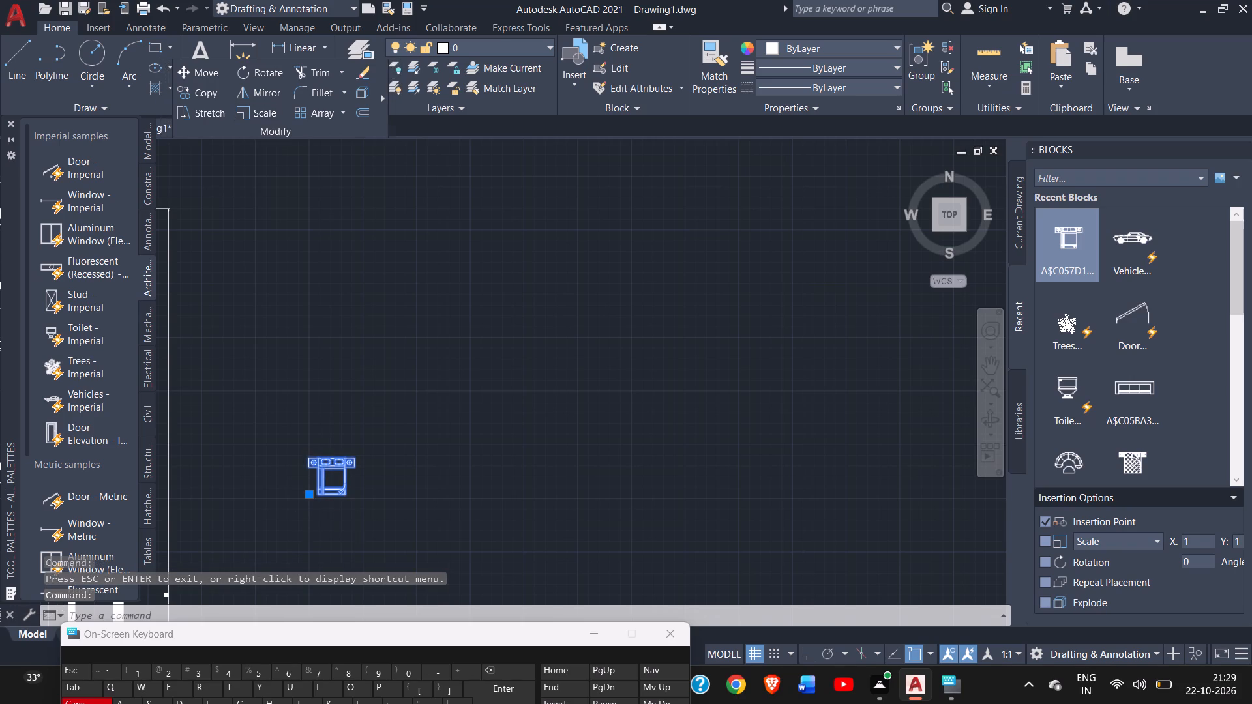
left_click_drag(309, 468, 327, 458)
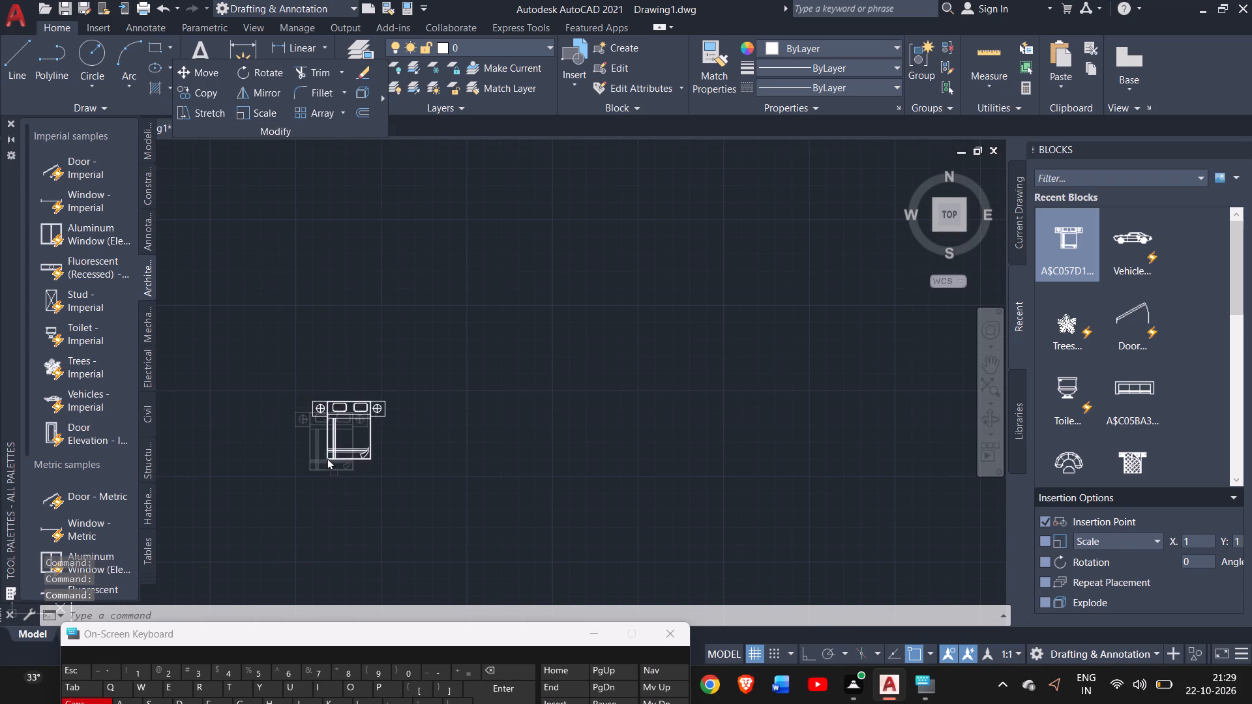
left_click_drag(327, 458, 231, 541)
left_click(231, 541)
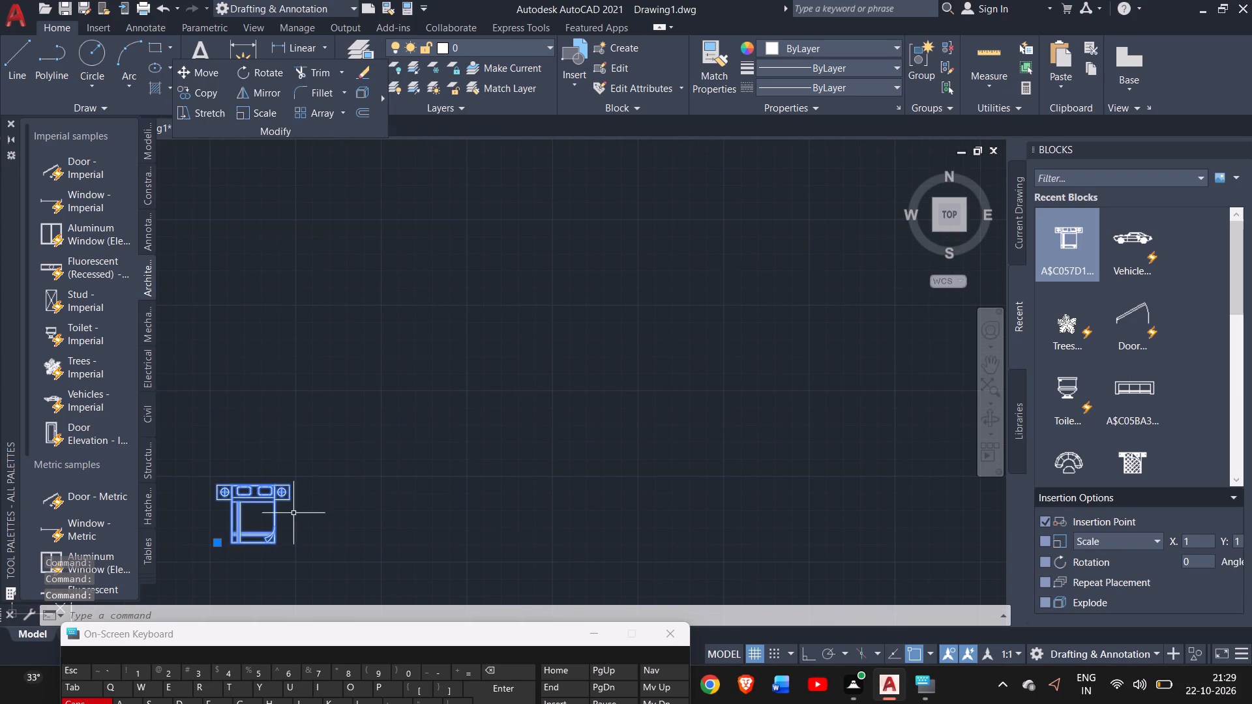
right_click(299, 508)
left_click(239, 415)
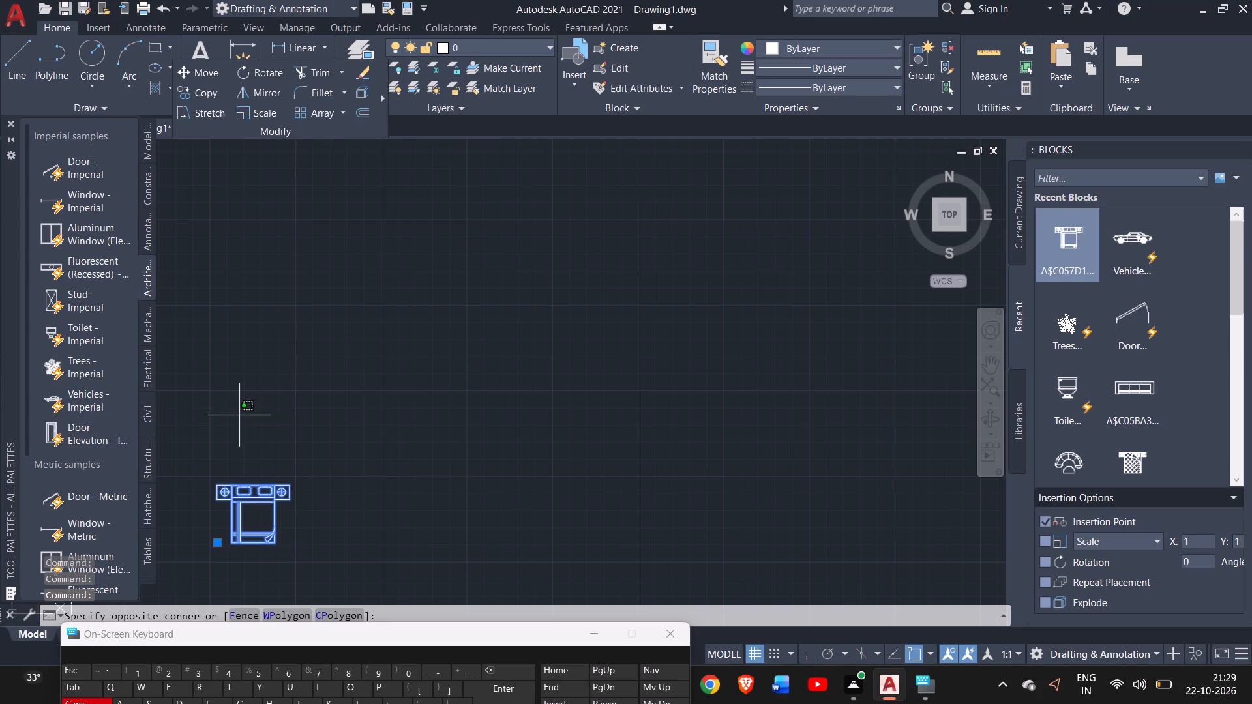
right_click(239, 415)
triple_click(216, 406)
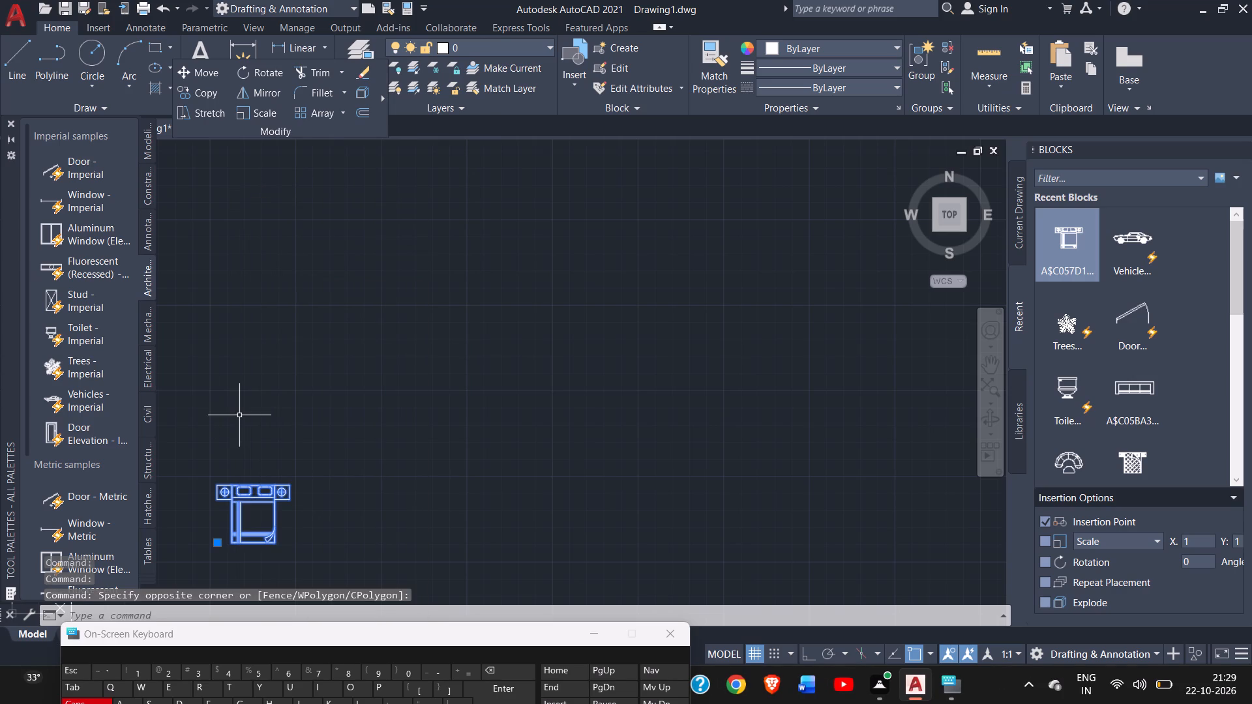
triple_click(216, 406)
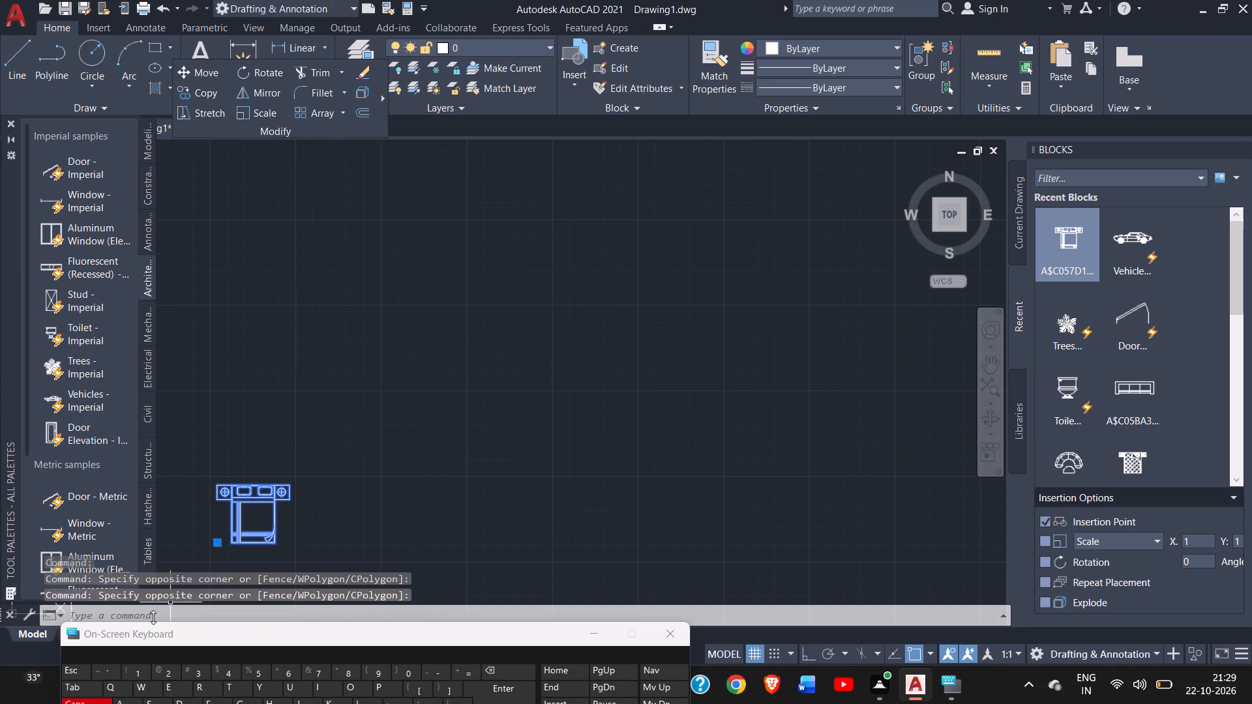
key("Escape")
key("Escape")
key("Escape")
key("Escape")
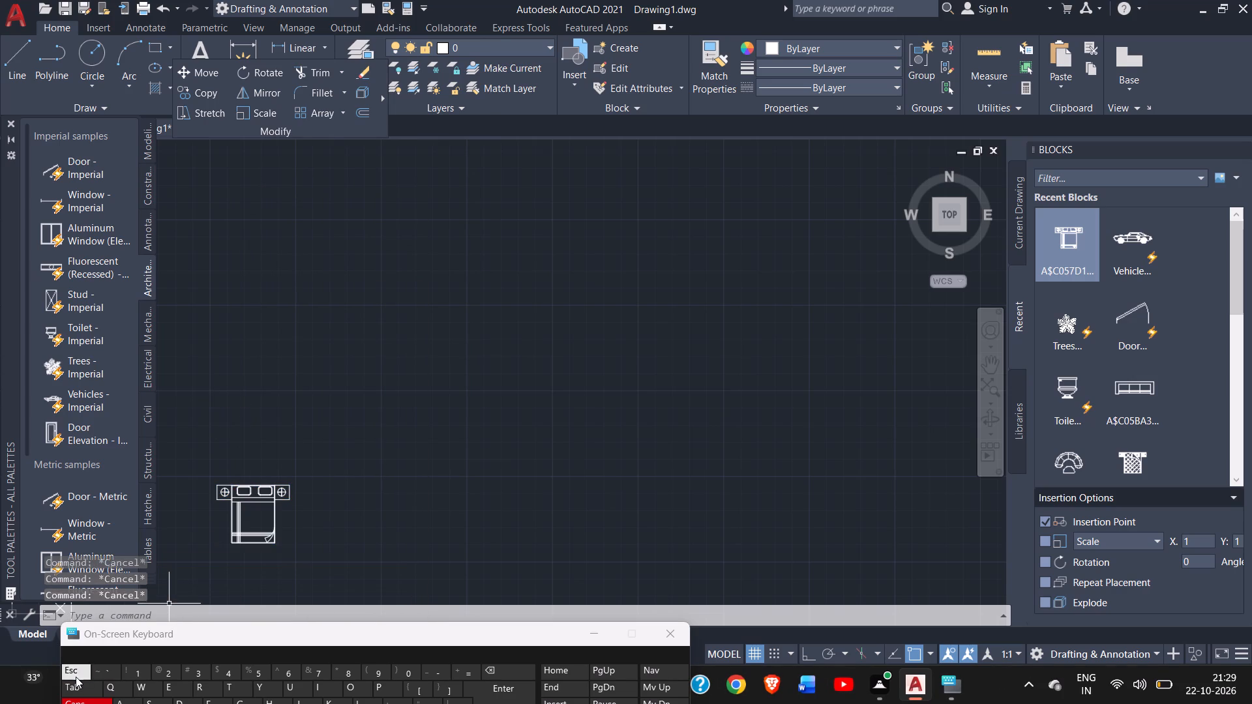
Scale the bed block up strongly, freehand from the bed's lower-left corner.
left_click(231, 501)
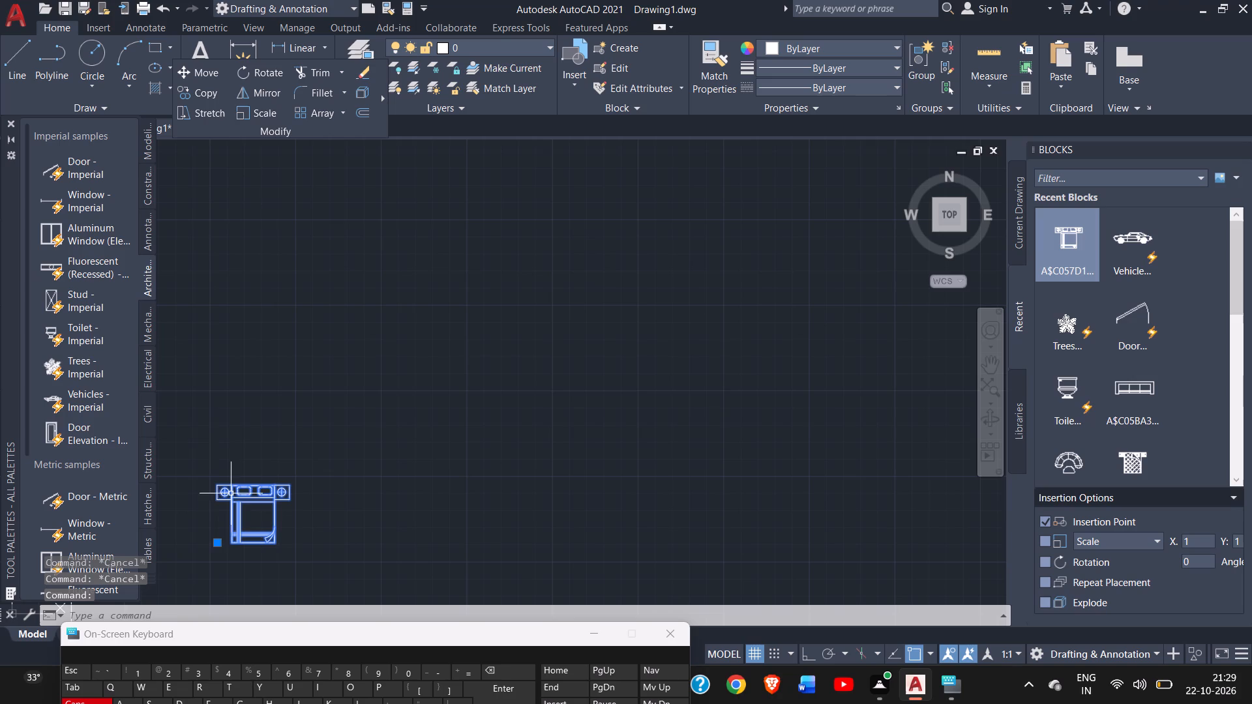
left_click(250, 108)
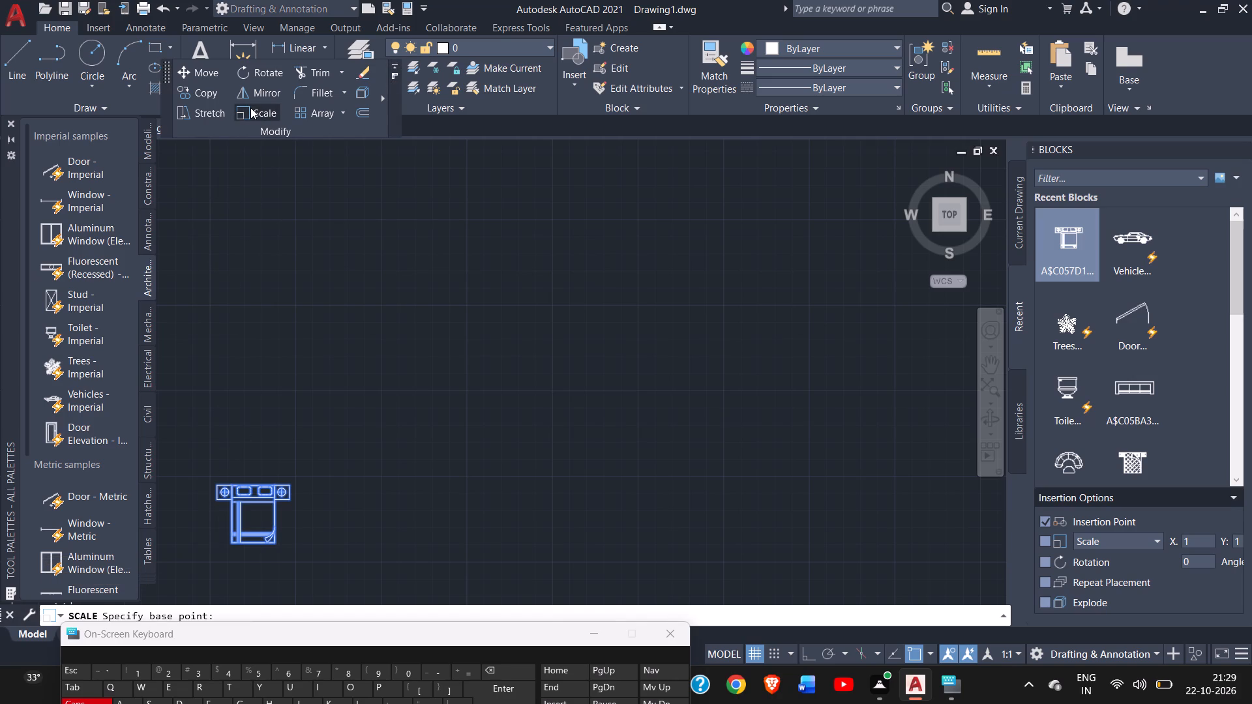
left_click_drag(231, 547, 443, 380)
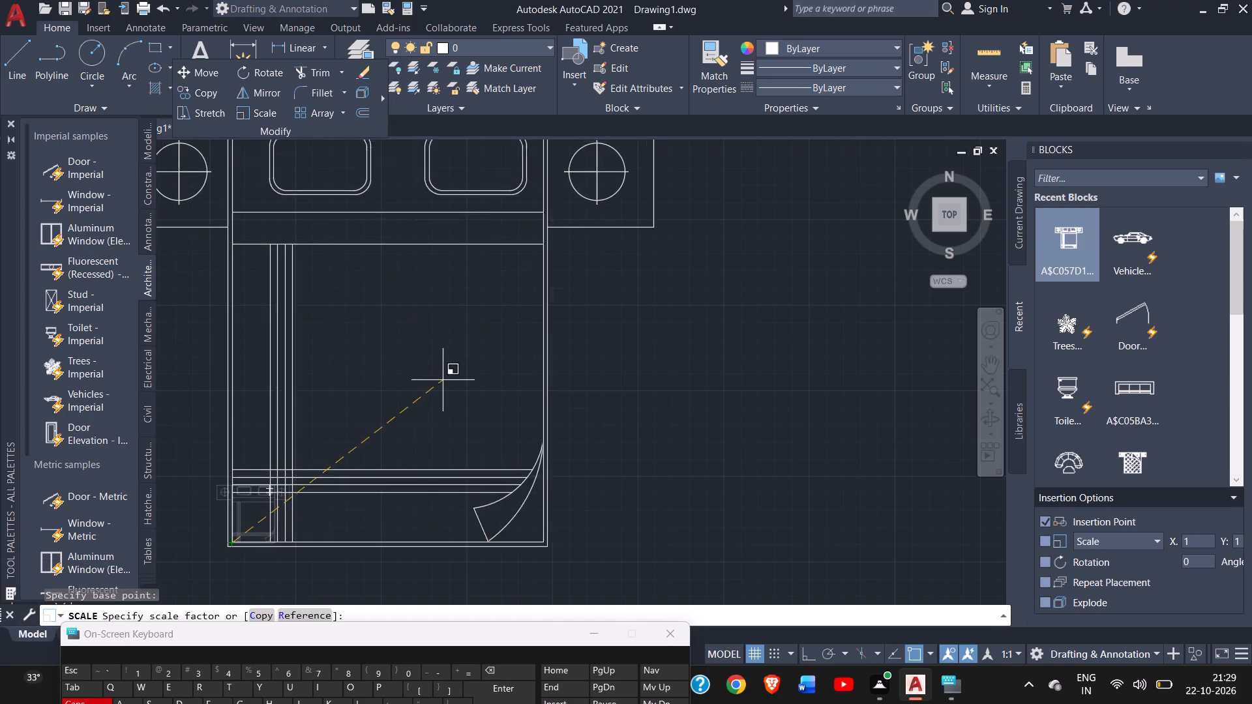
left_click_drag(443, 380, 444, 379)
left_click(528, 348)
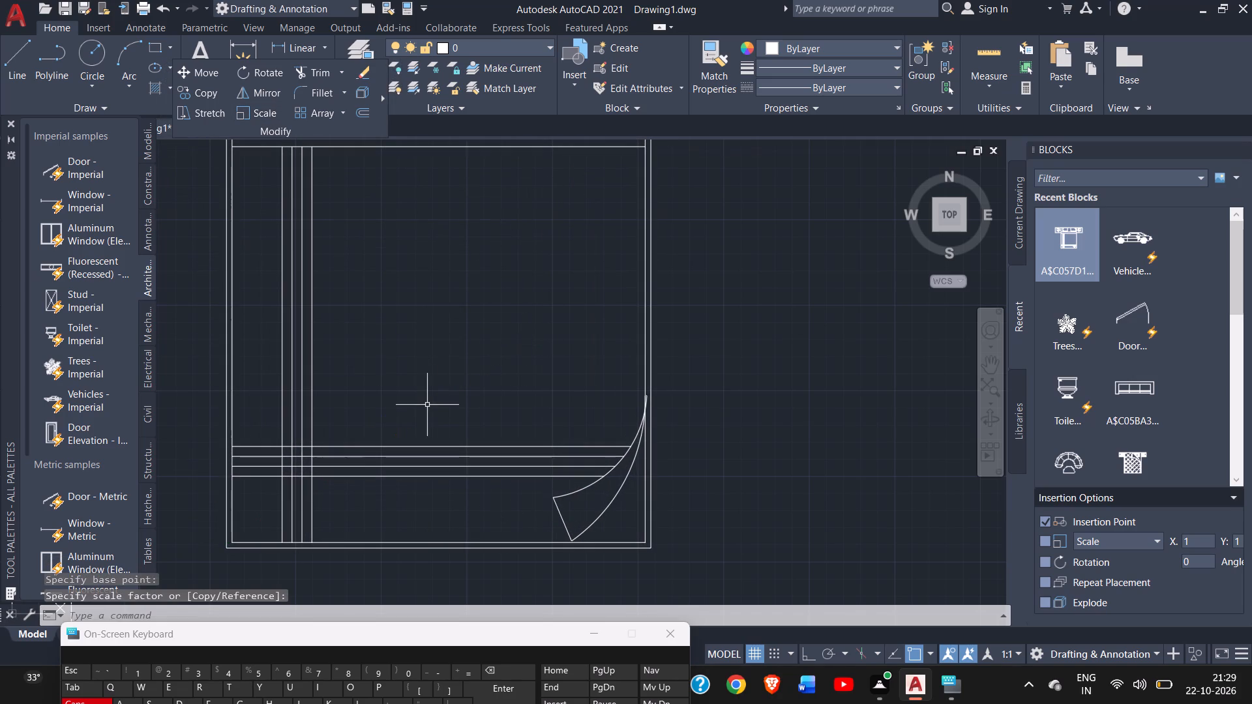
Compare the bed block with the plan and scale it down freehand from the bed's lower-left corner to suit the bedrooms.
scroll(426, 403, "down", 4, "ctrl")
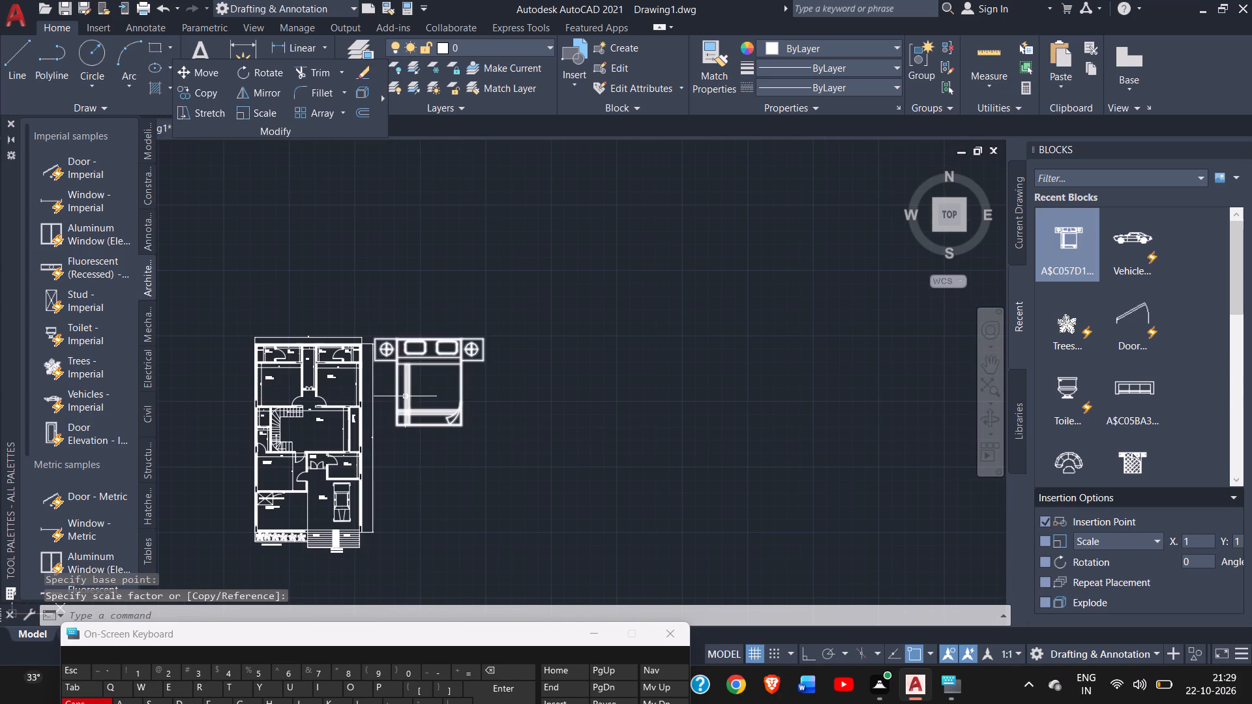
left_click(402, 393)
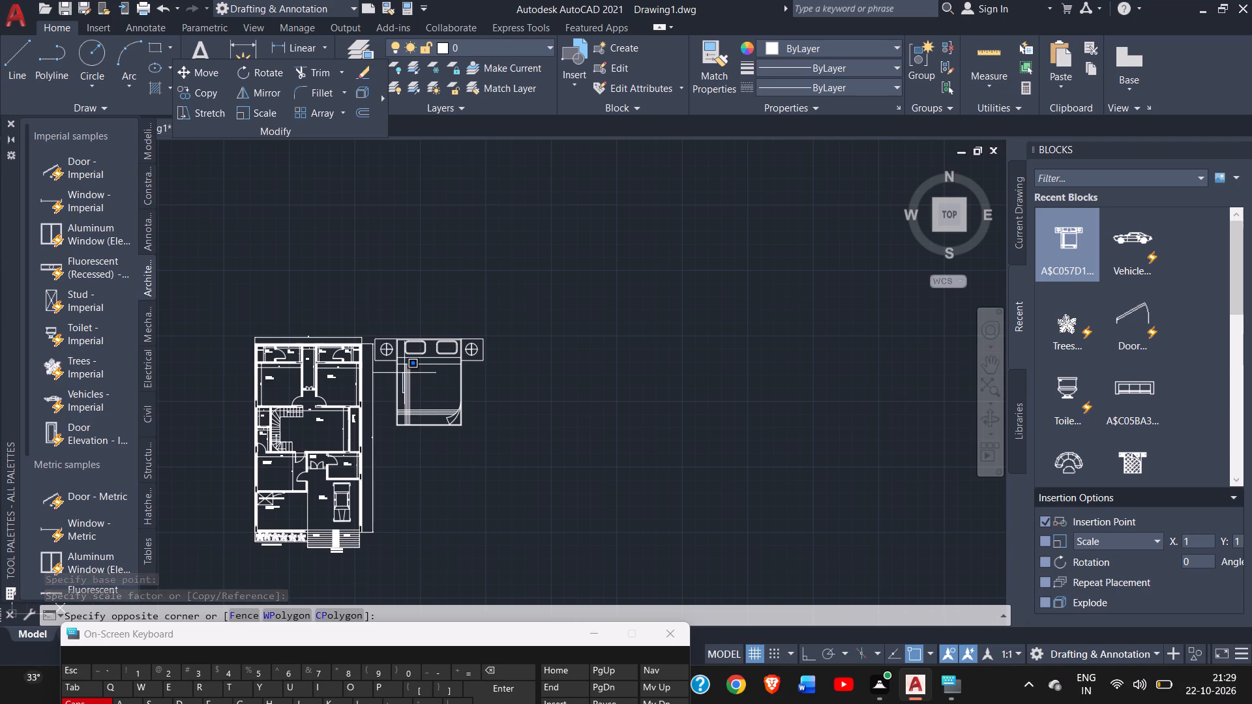
left_click(413, 346)
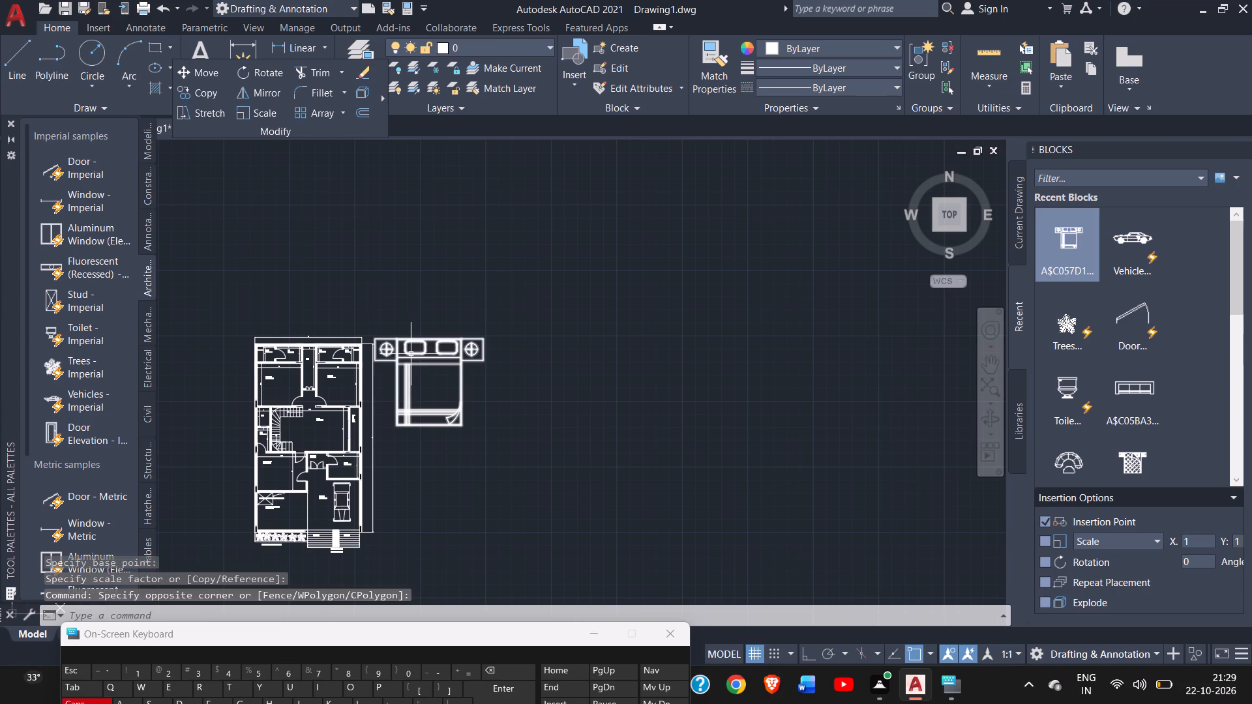
left_click(411, 355)
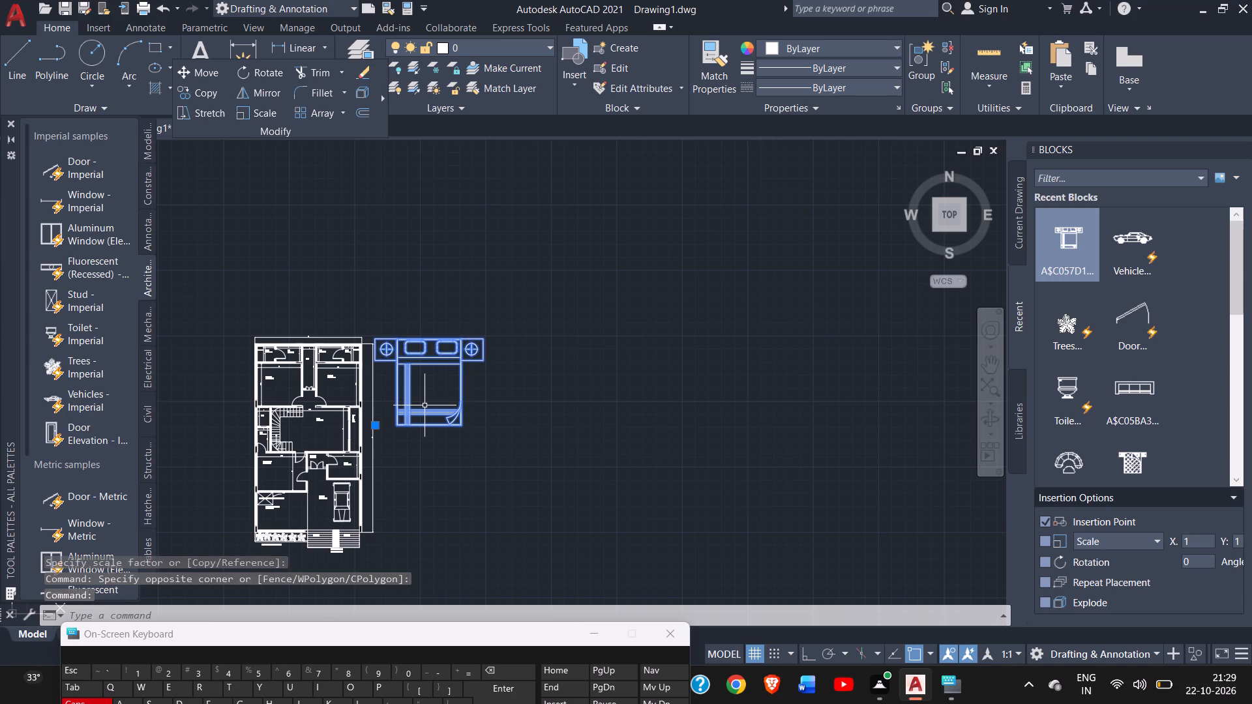
scroll(423, 405, "up", 2, "ctrl")
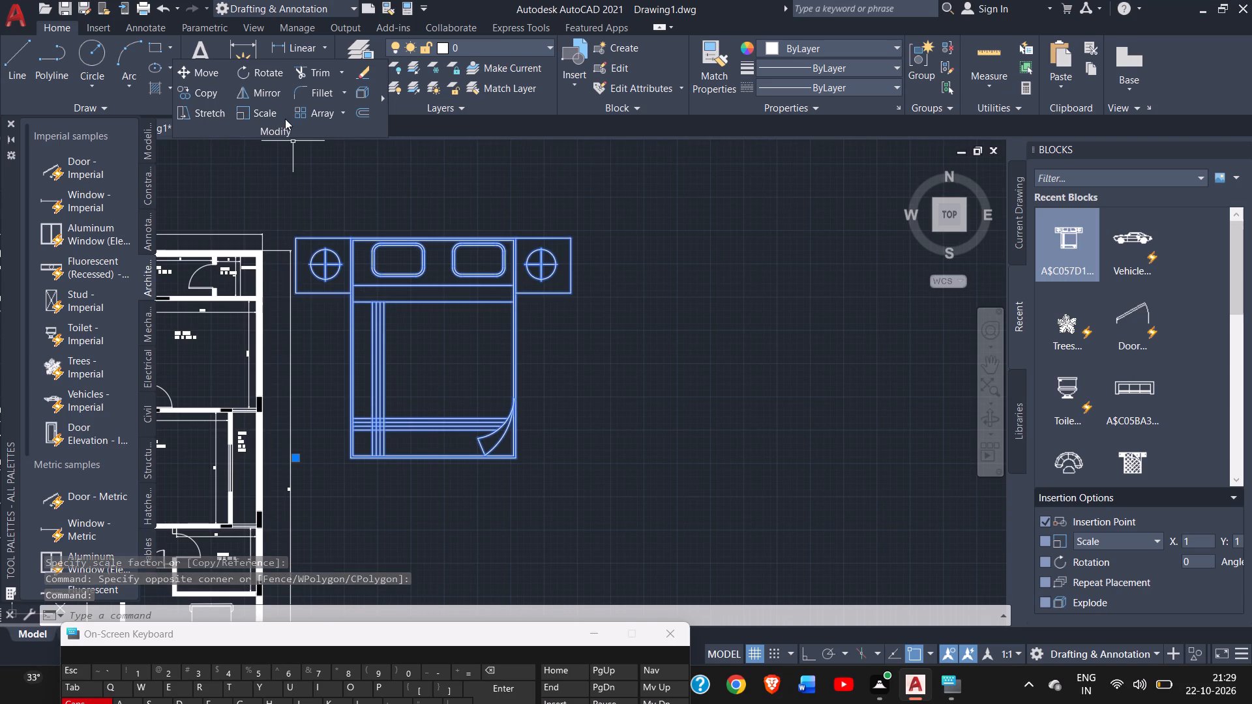
left_click(249, 108)
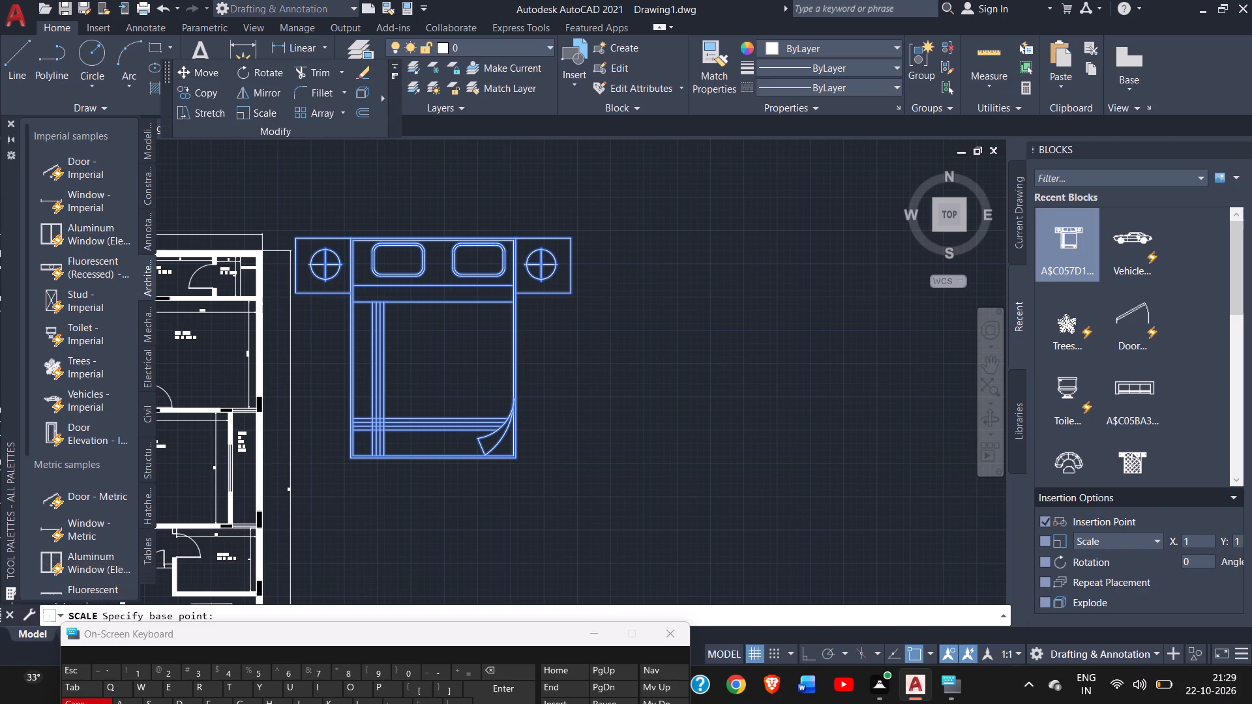
left_click_drag(355, 455, 376, 435)
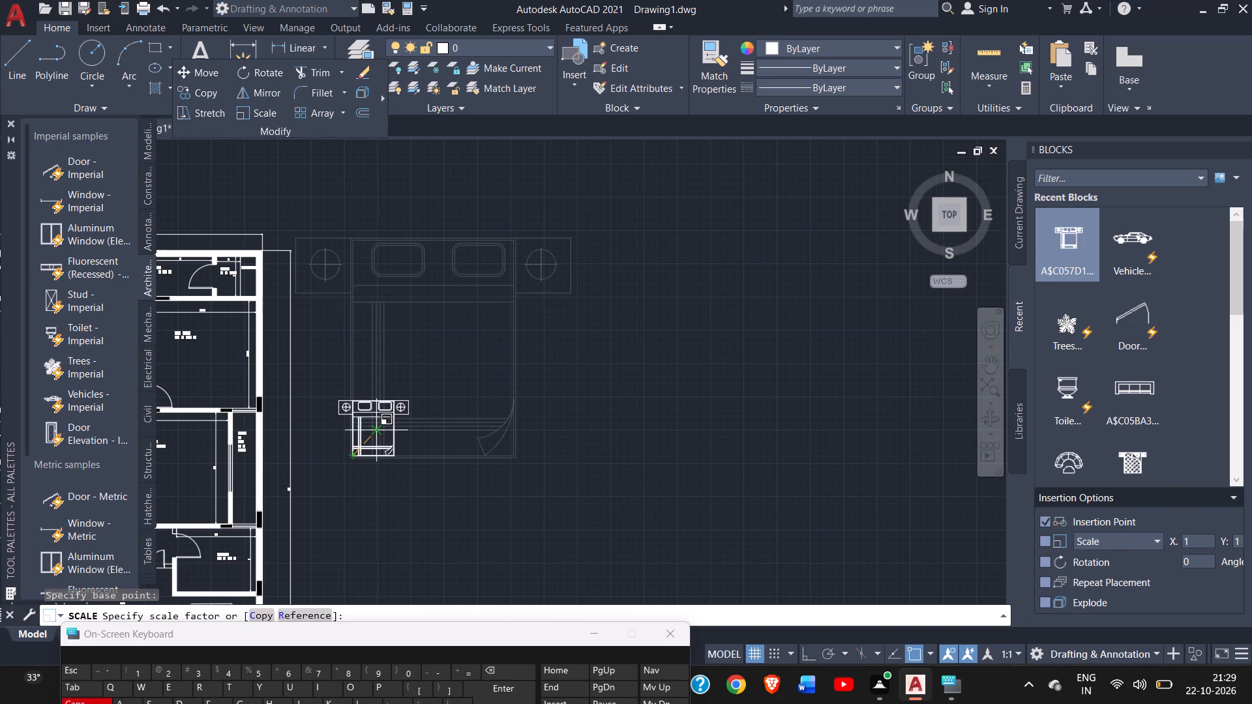
left_click_drag(376, 435, 381, 433)
left_click(381, 433)
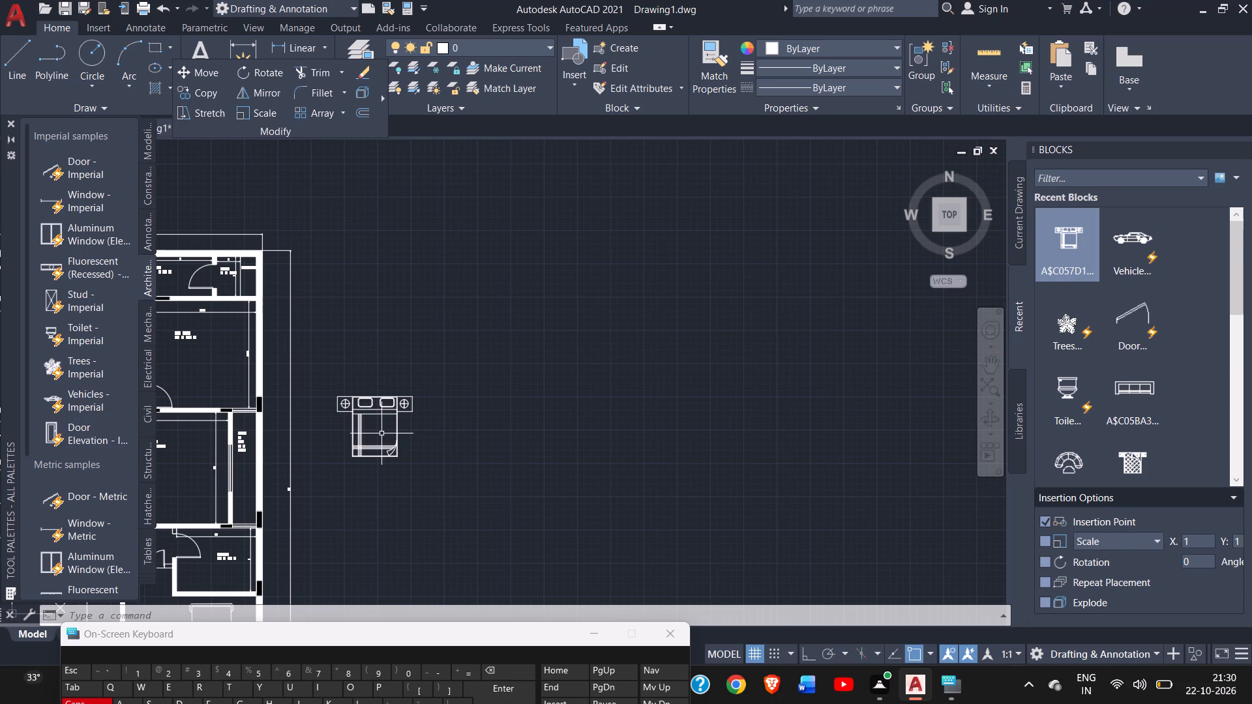
Rotate the bed block beside the plan 90° counterclockwise about the bed's lower-left corner, so its headboard faces the plan.
scroll(381, 433, "down", 1, "ctrl")
left_click(929, 382)
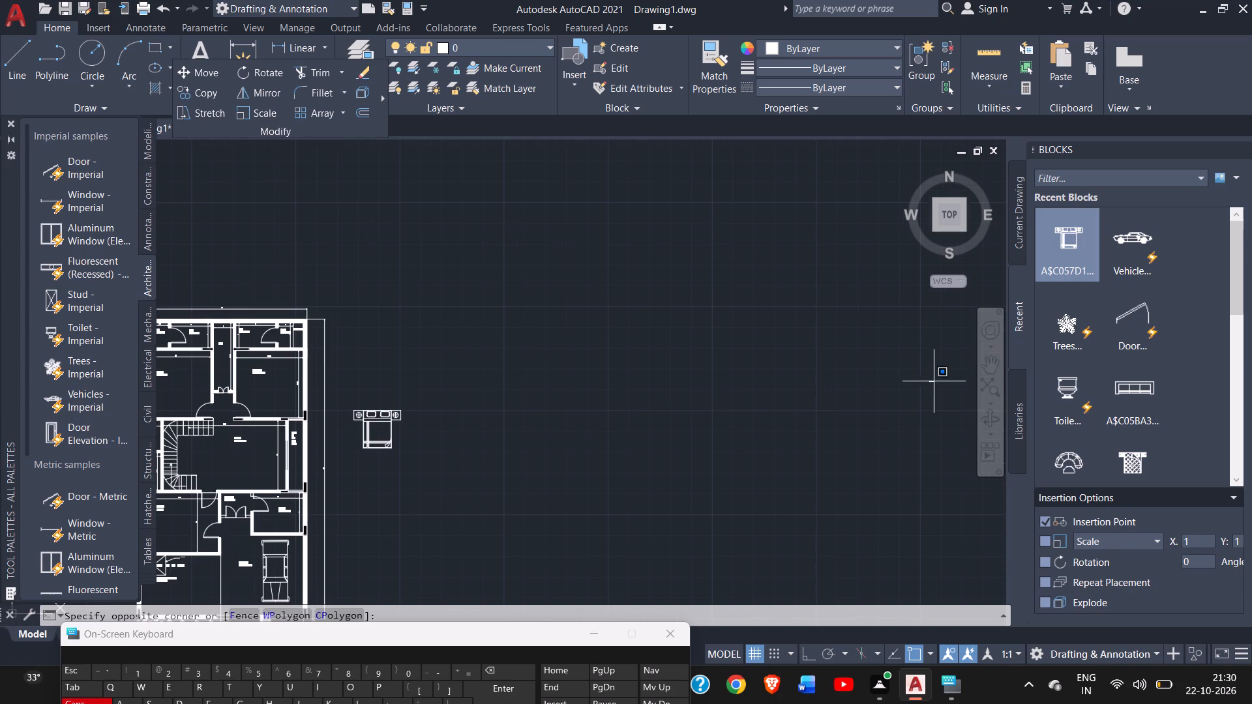
left_click_drag(904, 405, 975, 364)
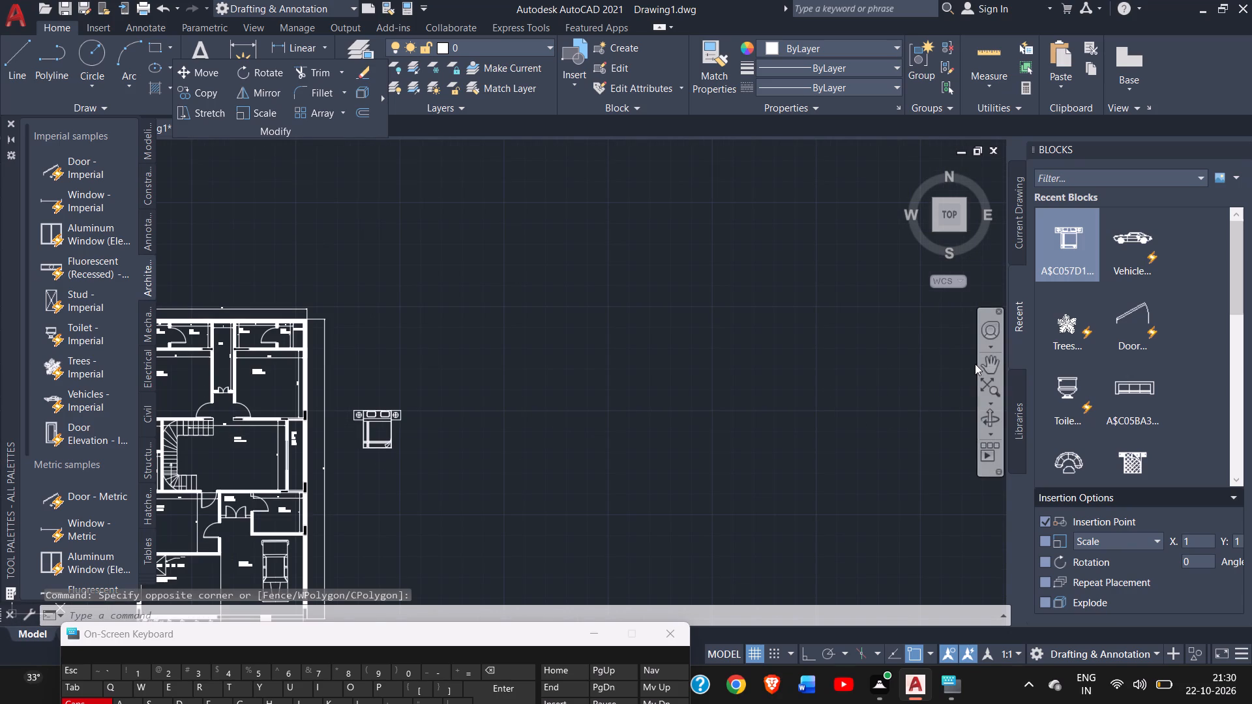
left_click_drag(975, 364, 983, 366)
left_click(983, 366)
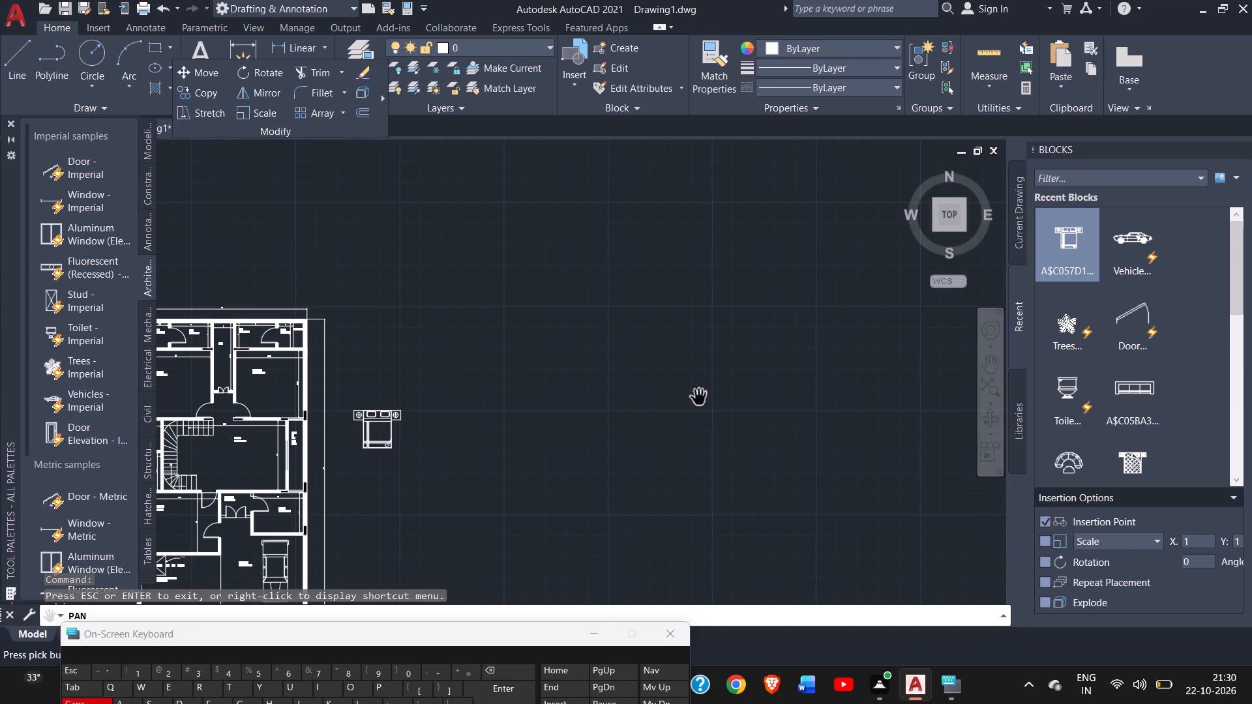
left_click_drag(561, 420, 720, 392)
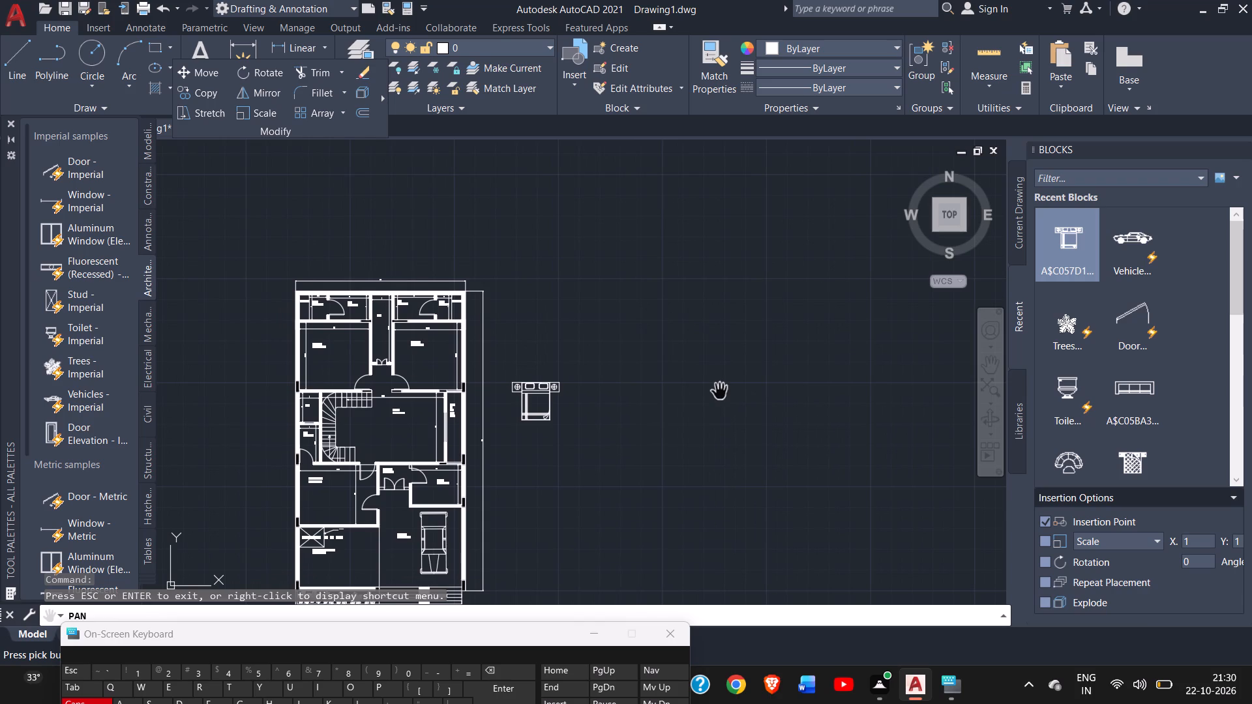
right_click(574, 323)
left_click(591, 328)
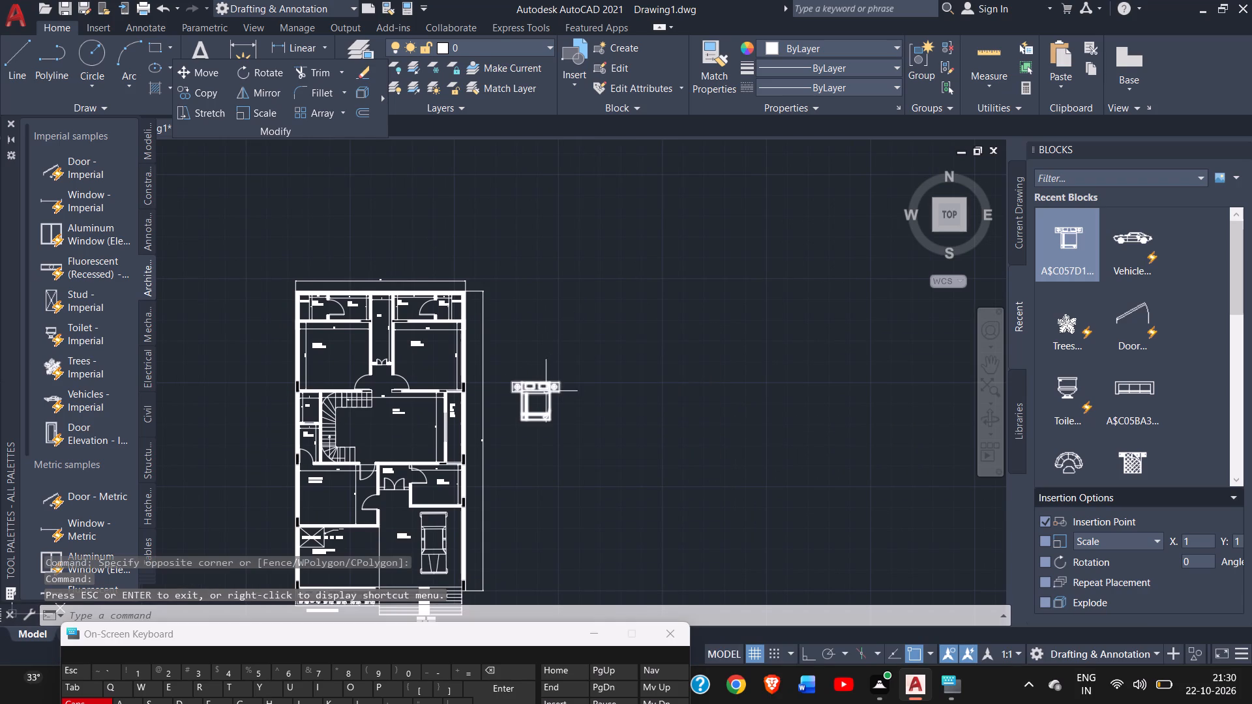
left_click(543, 392)
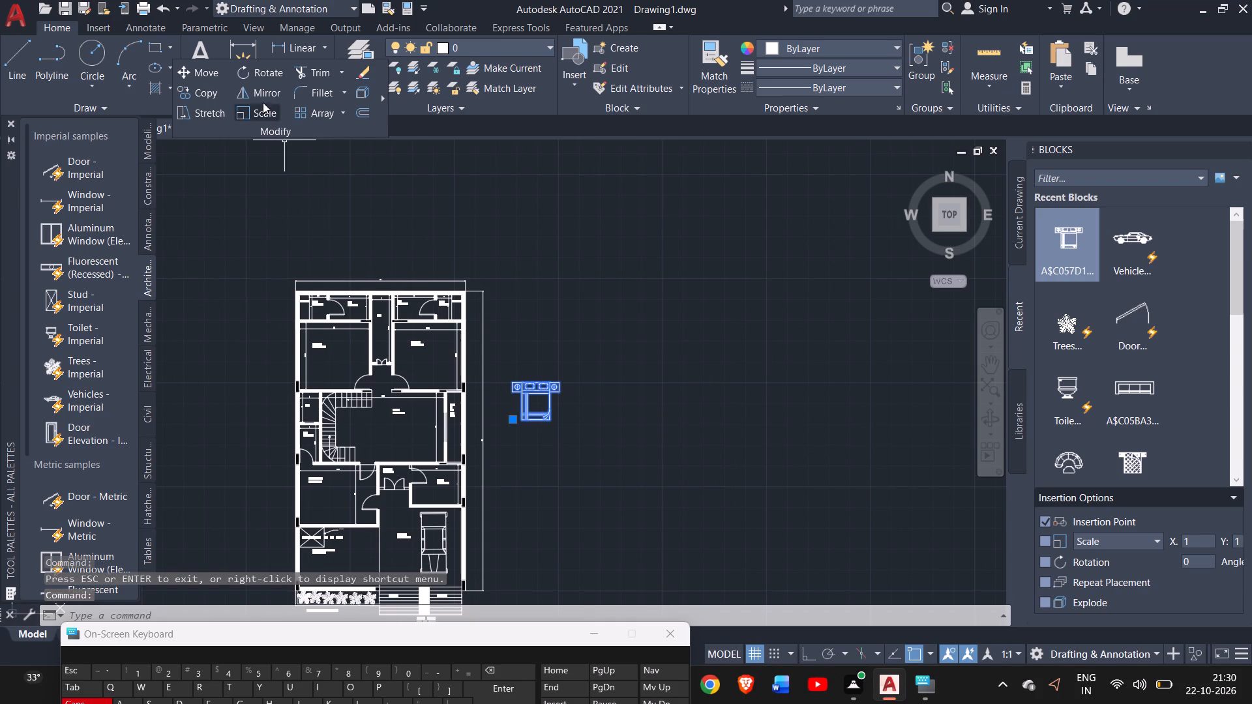
left_click(251, 81)
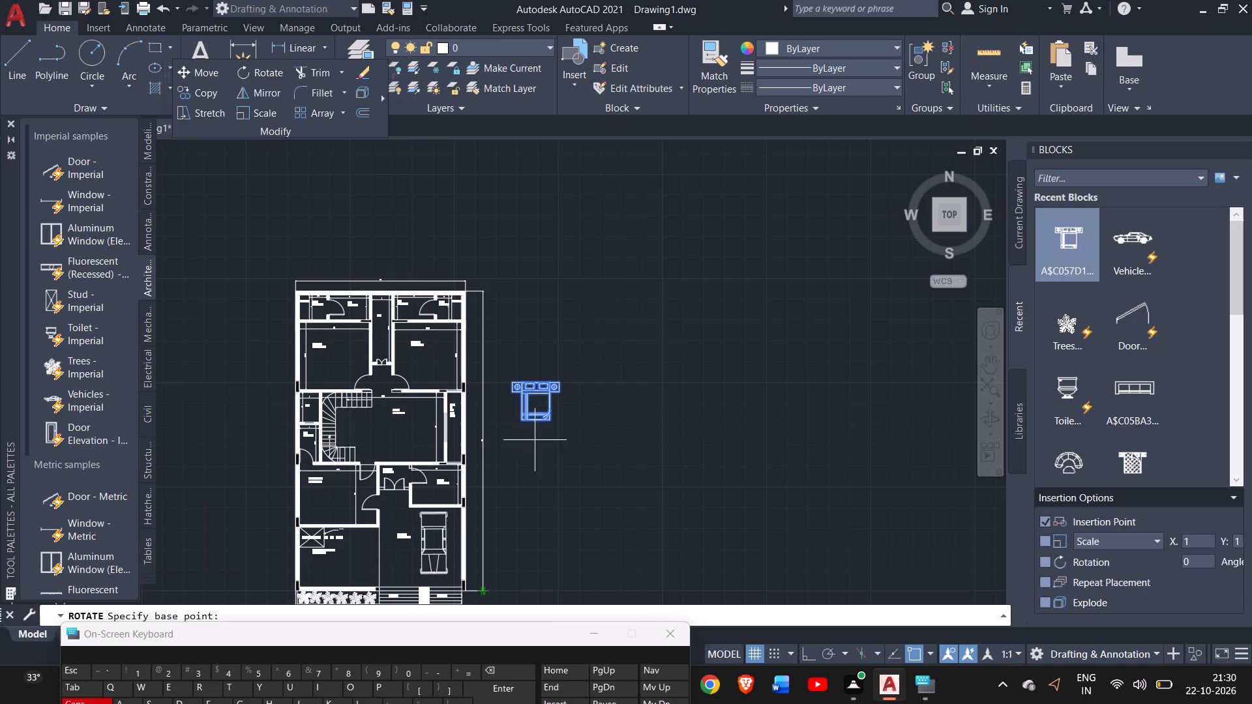
scroll(522, 422, "up", 4, "ctrl")
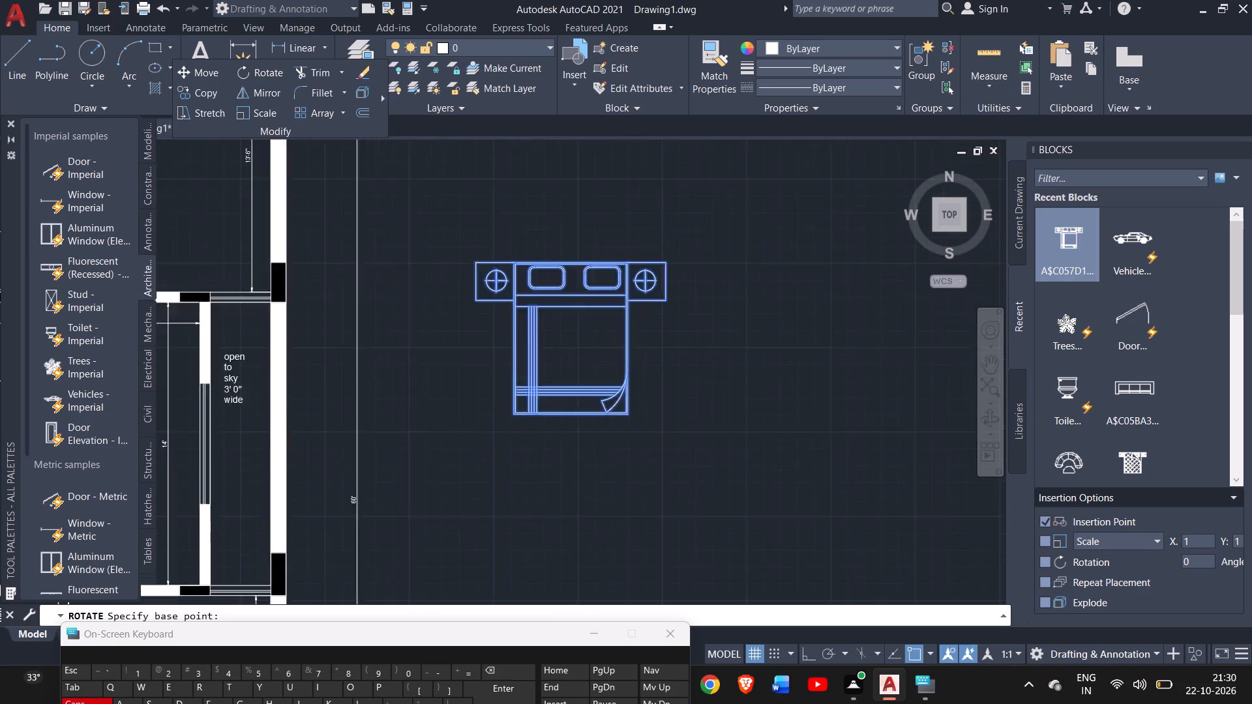
scroll(522, 422, "up", 1, "ctrl")
left_click_drag(501, 405, 533, 367)
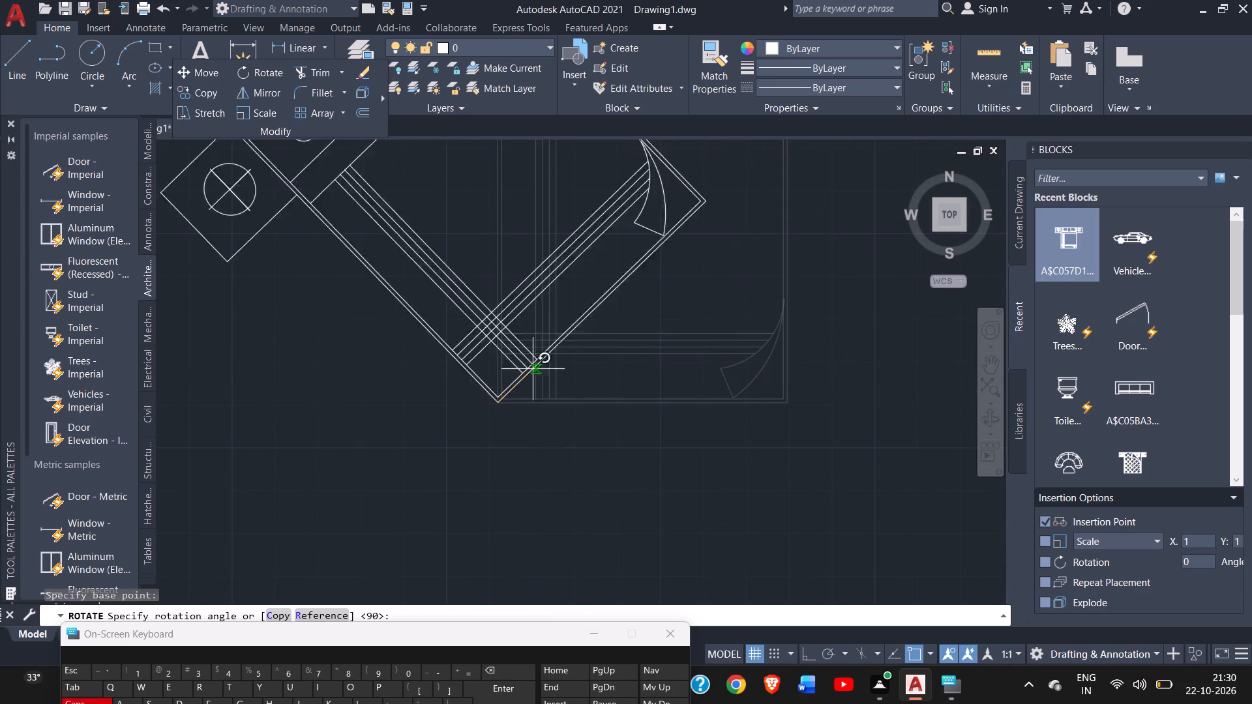
left_click_drag(533, 367, 533, 304)
scroll(533, 304, "down", 2, "ctrl")
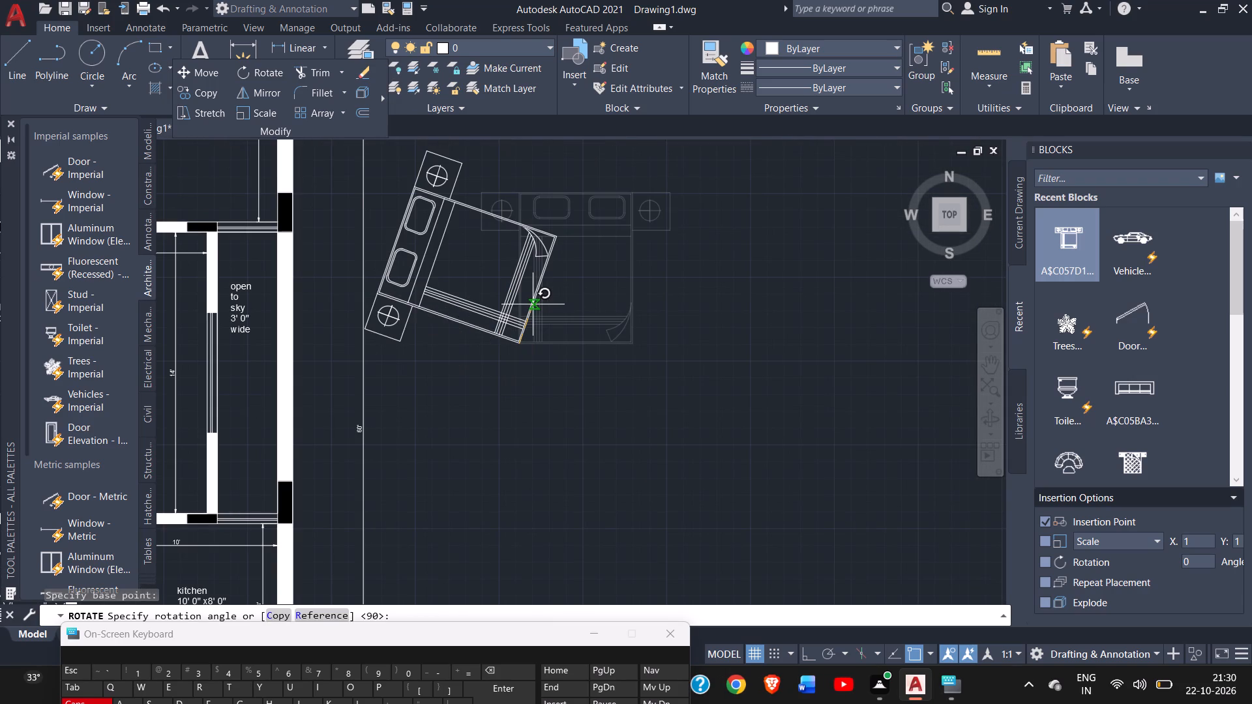
left_click(518, 263)
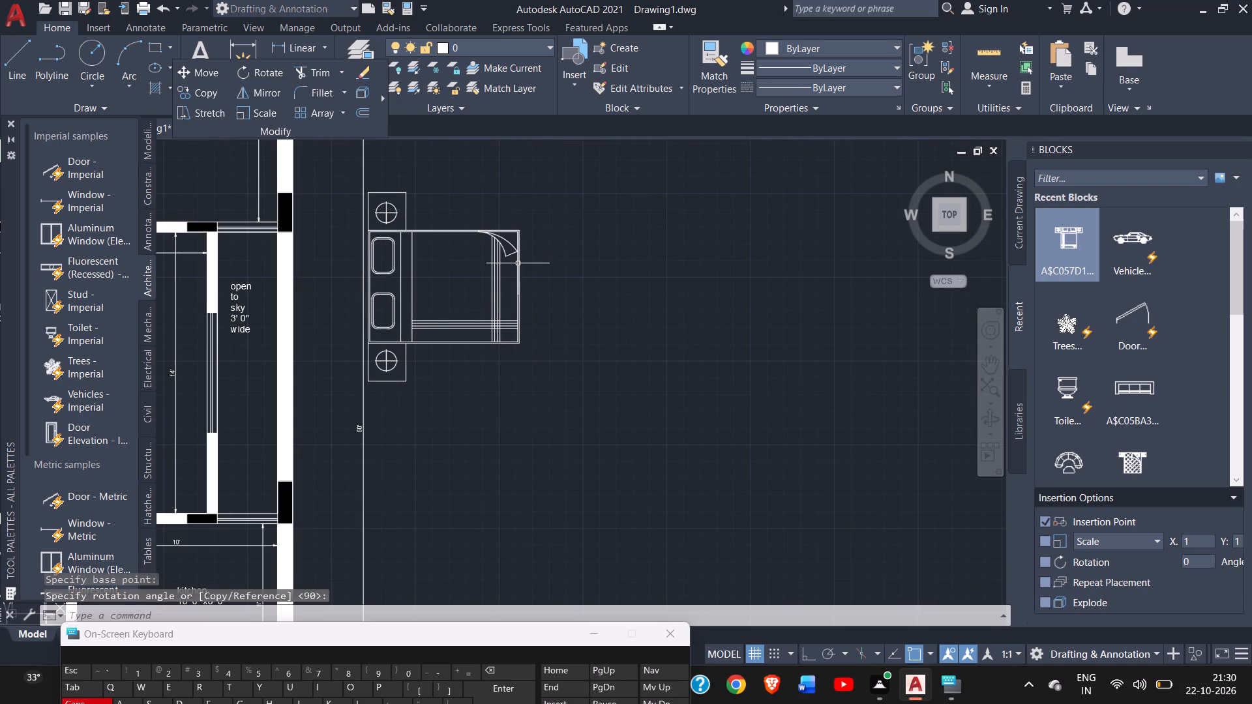
Copy the rotated bed block into the plan's upper-left bedroom, with its headboard and side tables along the outer left wall.
scroll(486, 291, "down", 2, "ctrl")
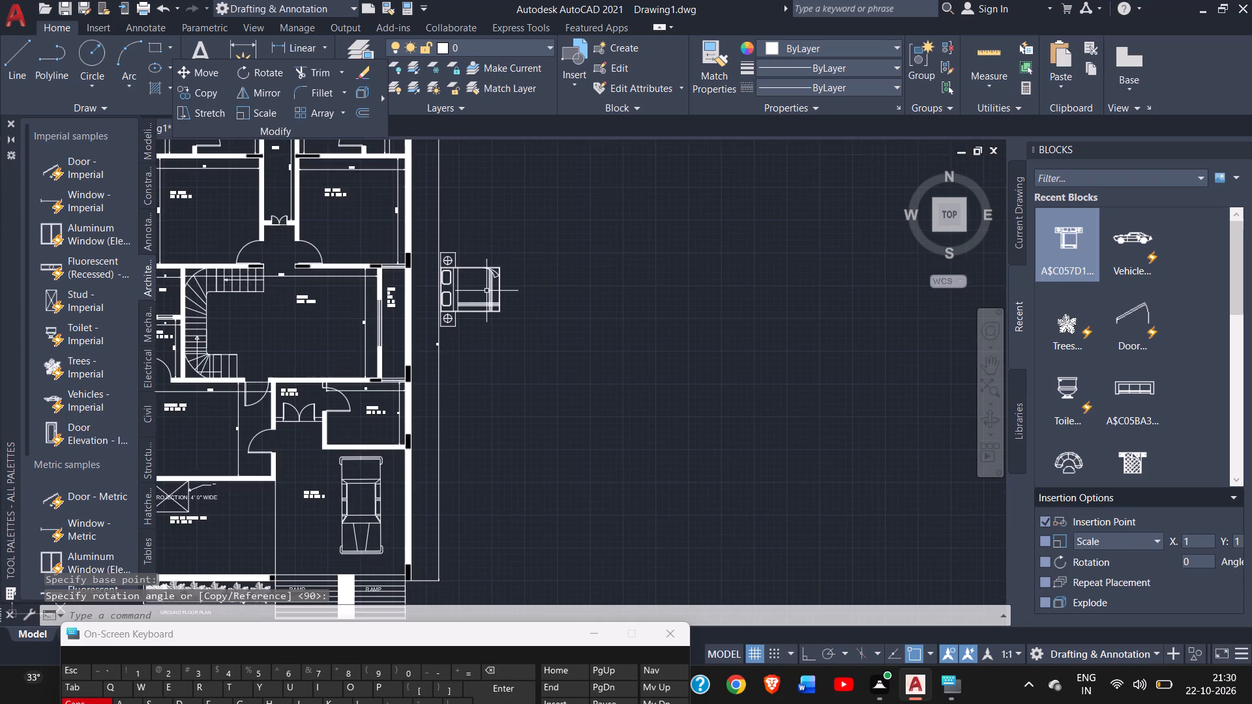
scroll(486, 291, "down", 1, "ctrl")
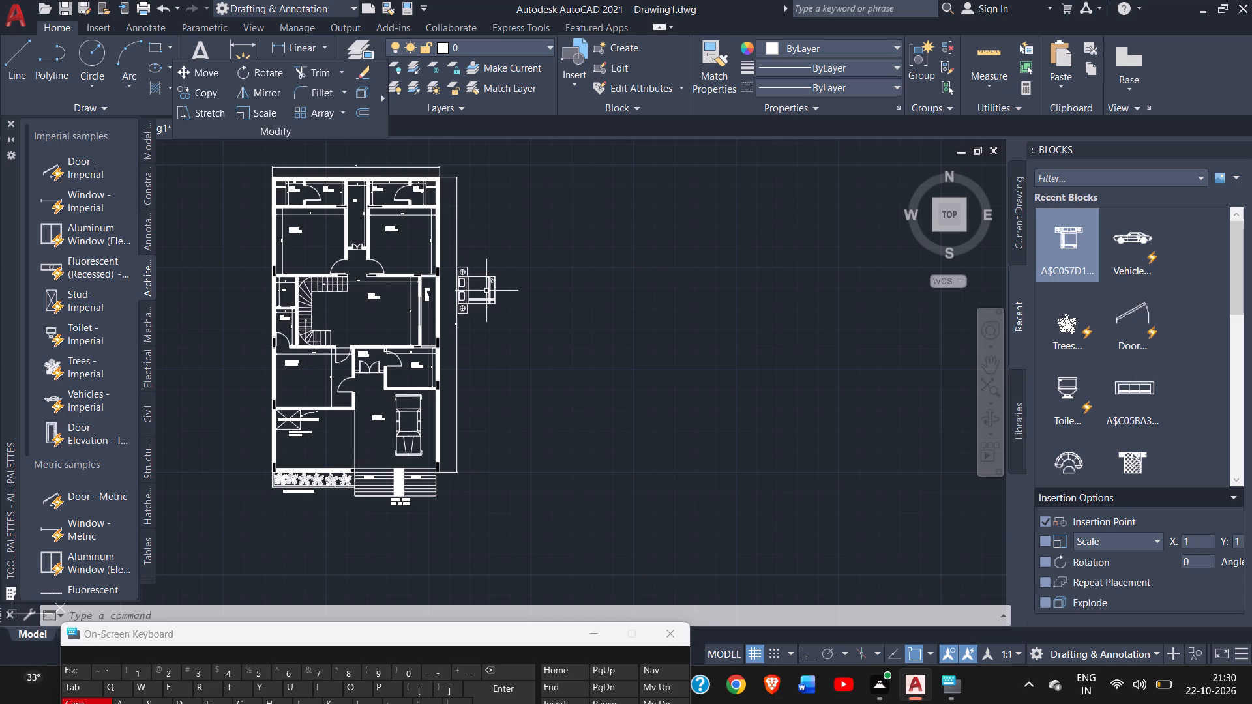
scroll(486, 291, "up", 1, "ctrl")
left_click(487, 274)
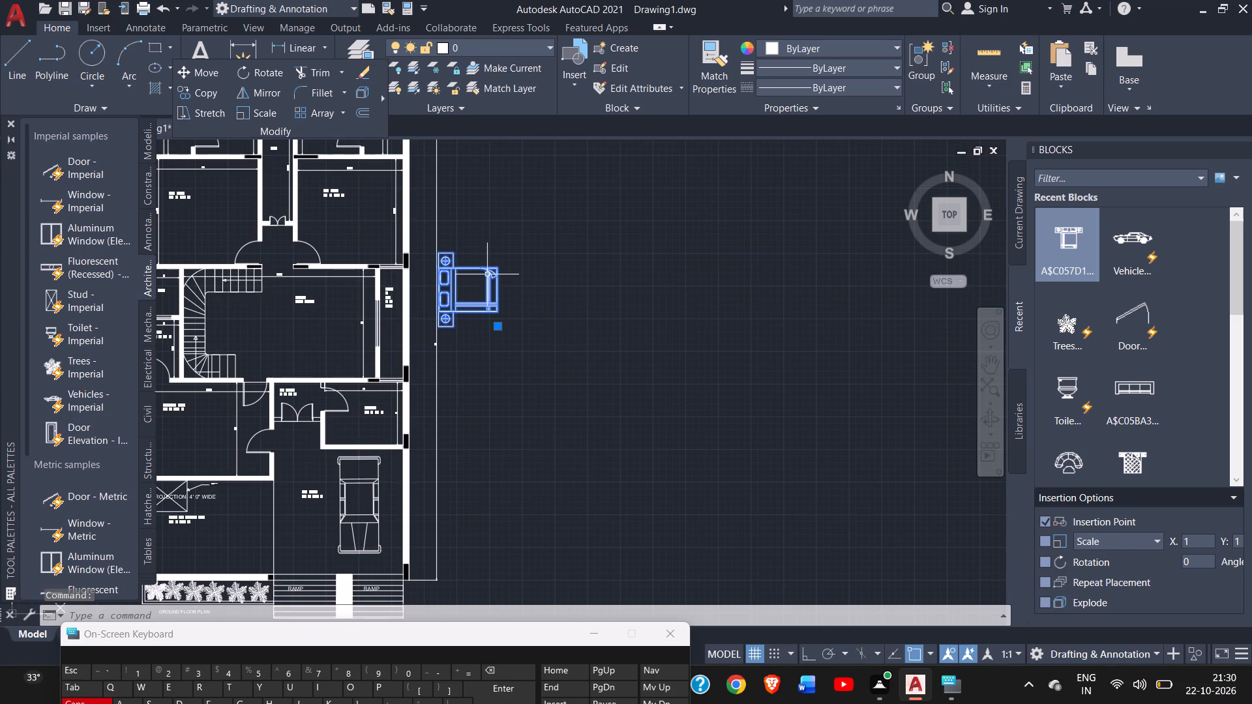
left_click(211, 93)
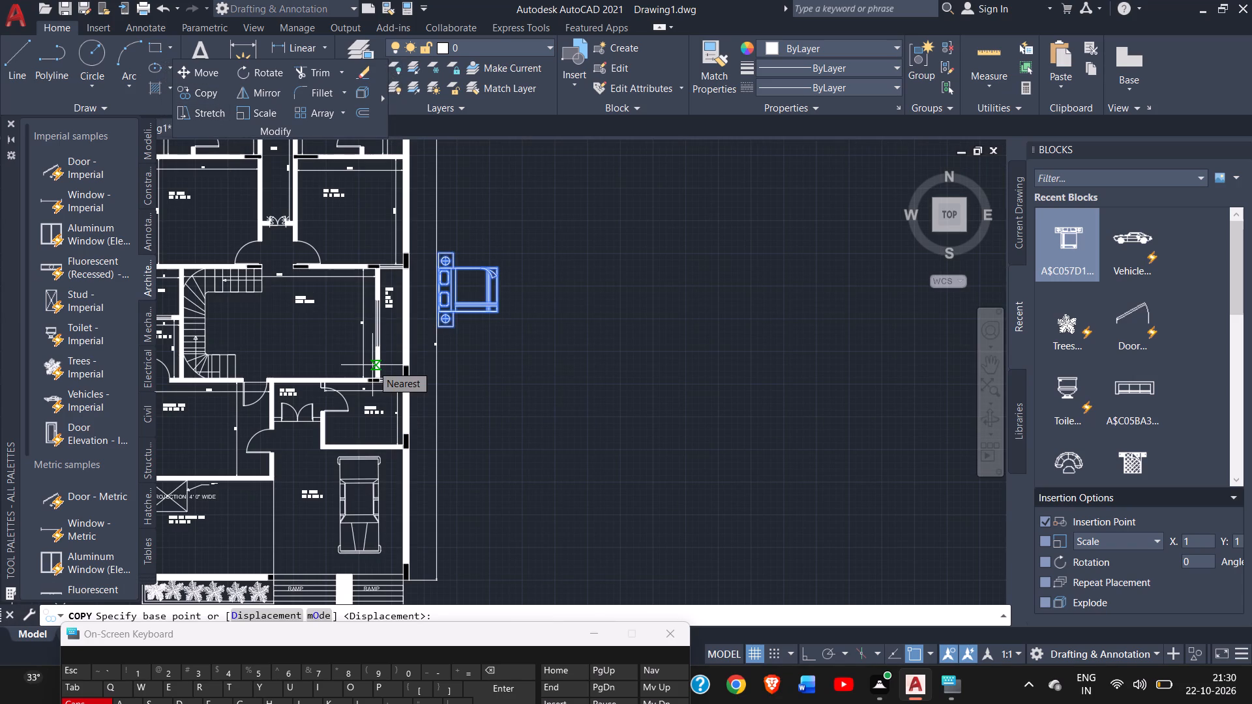
left_click(448, 284)
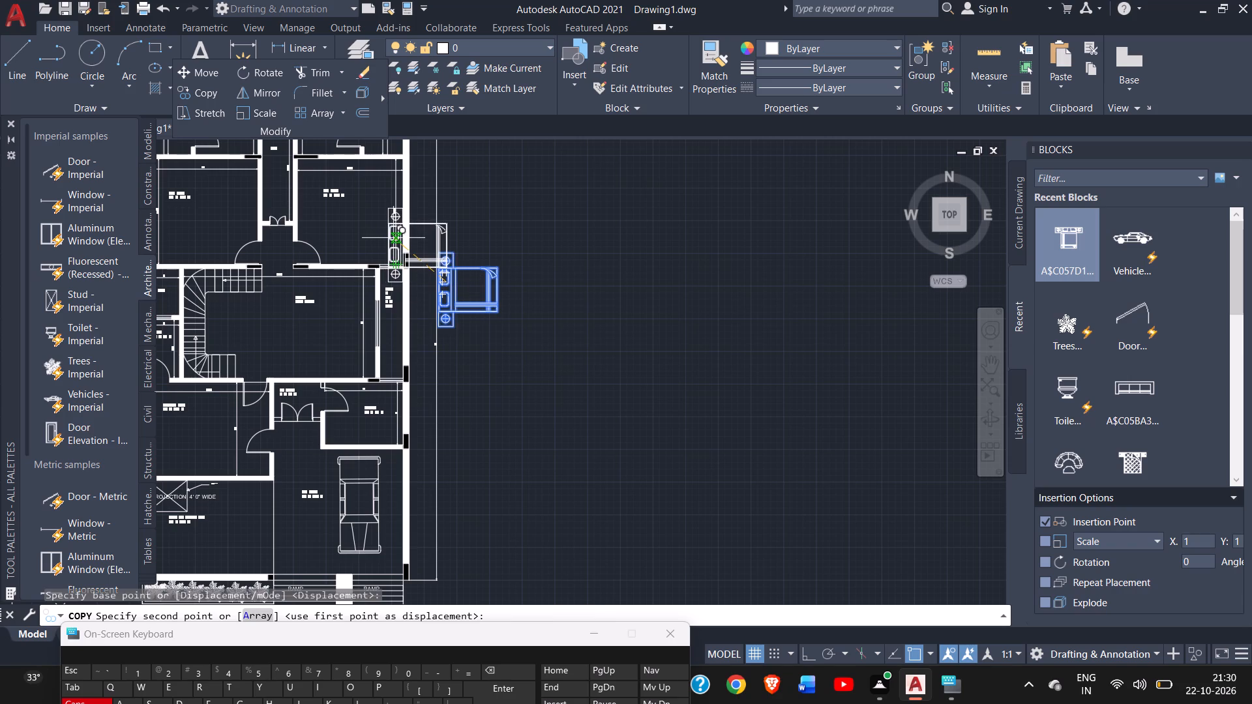
scroll(393, 238, "down", 2, "ctrl")
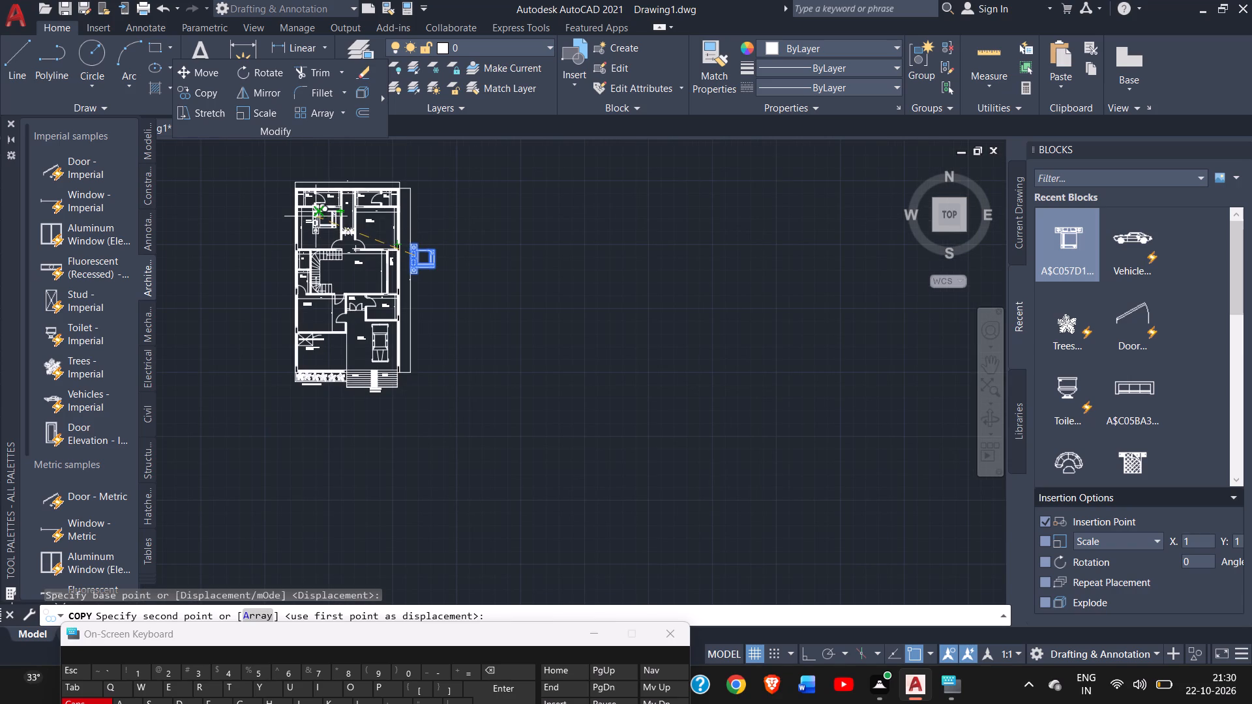
scroll(316, 216, "up", 2, "ctrl")
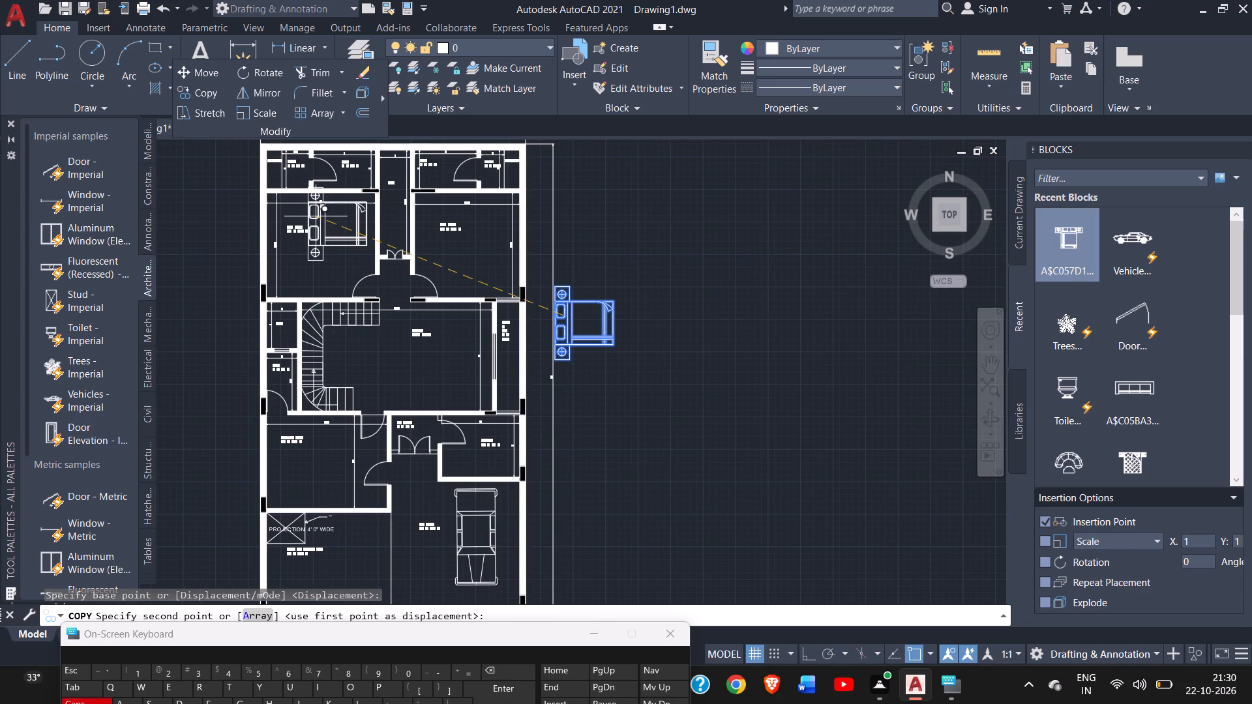
scroll(316, 216, "up", 1, "ctrl")
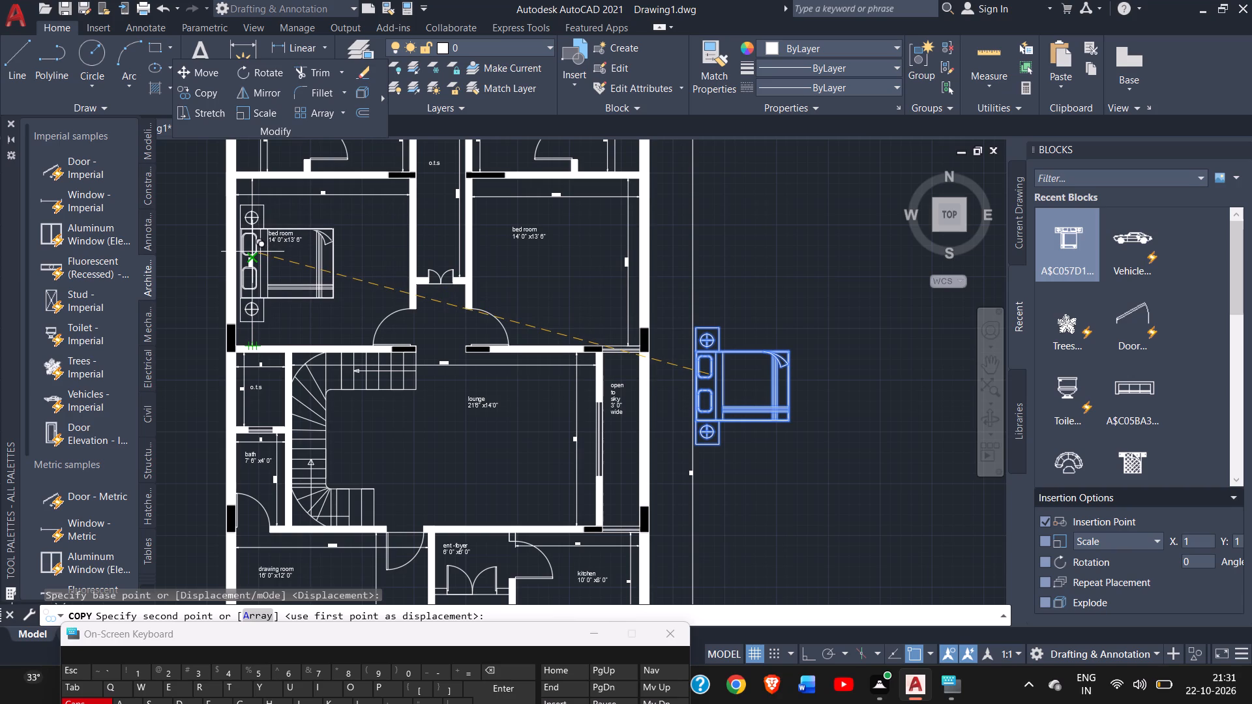
left_click(252, 252)
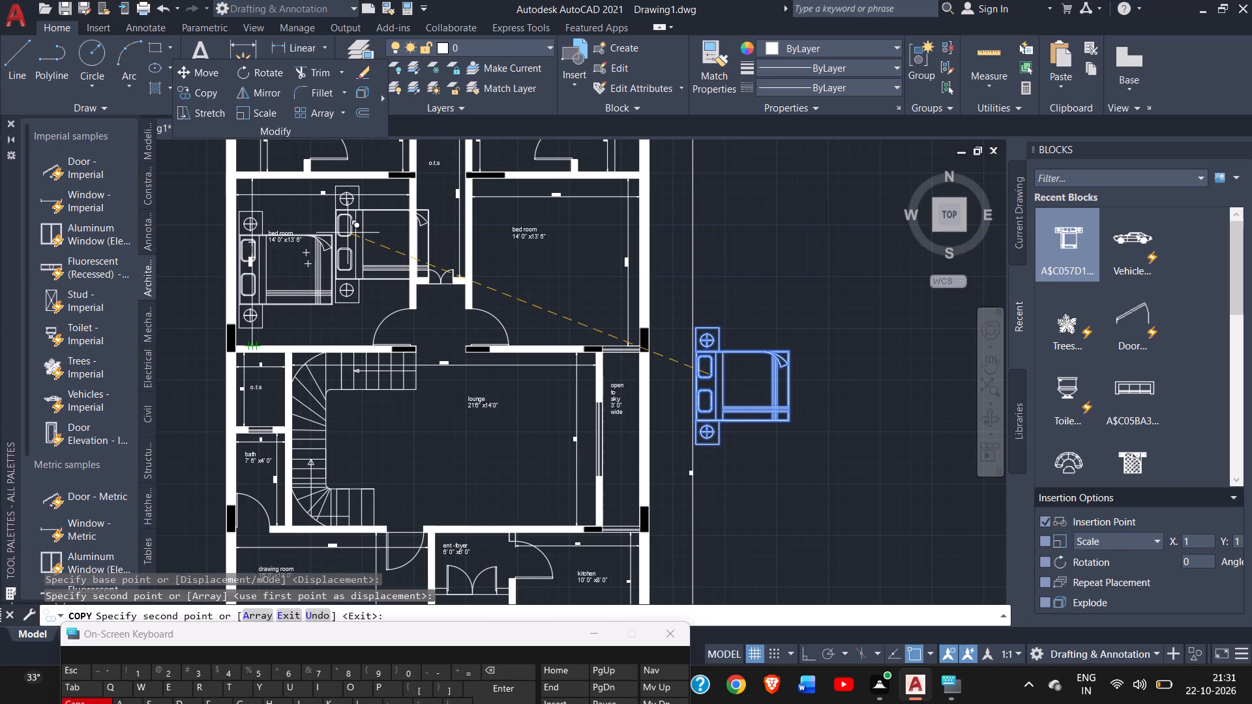
scroll(366, 286, "down", 1, "ctrl")
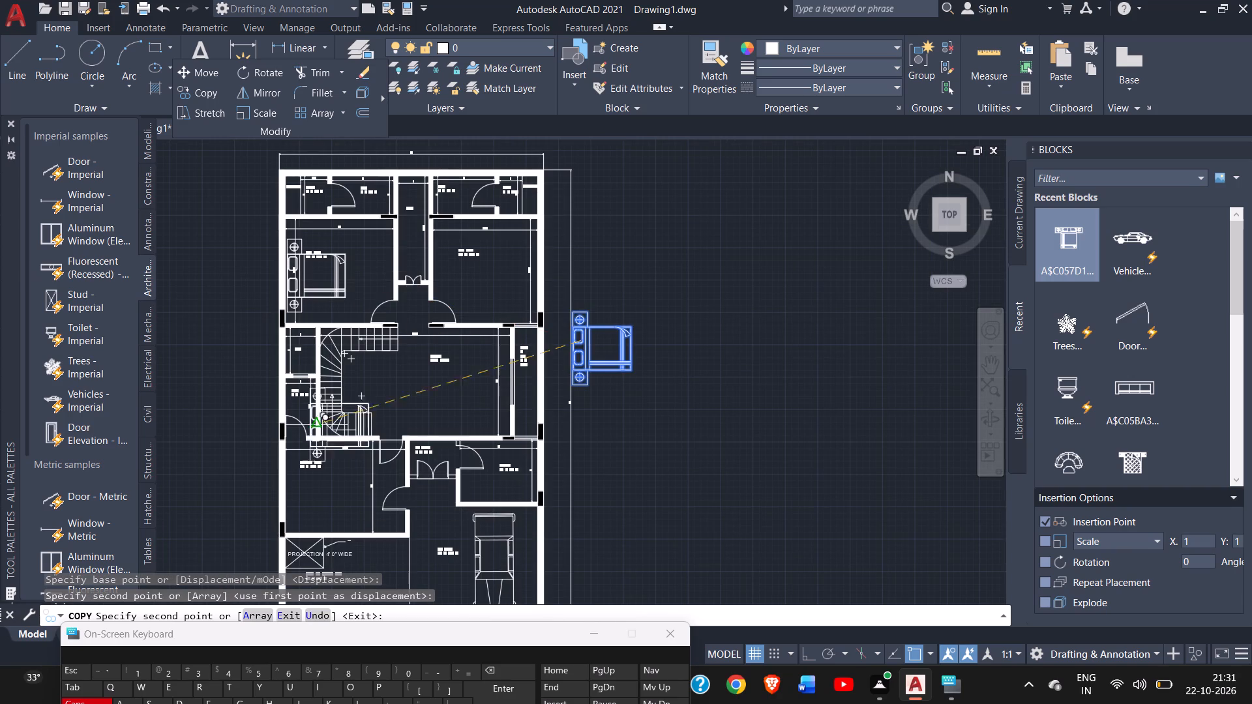
scroll(303, 491, "up", 3, "ctrl")
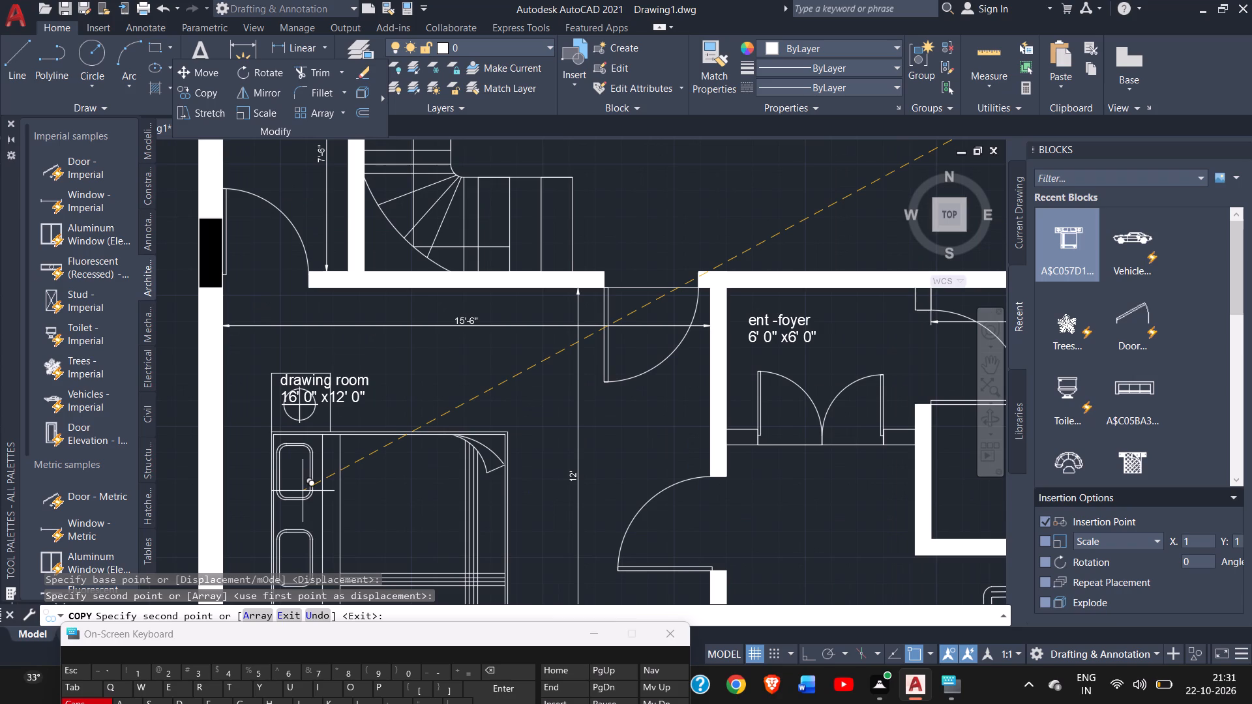
scroll(303, 491, "down", 3, "ctrl")
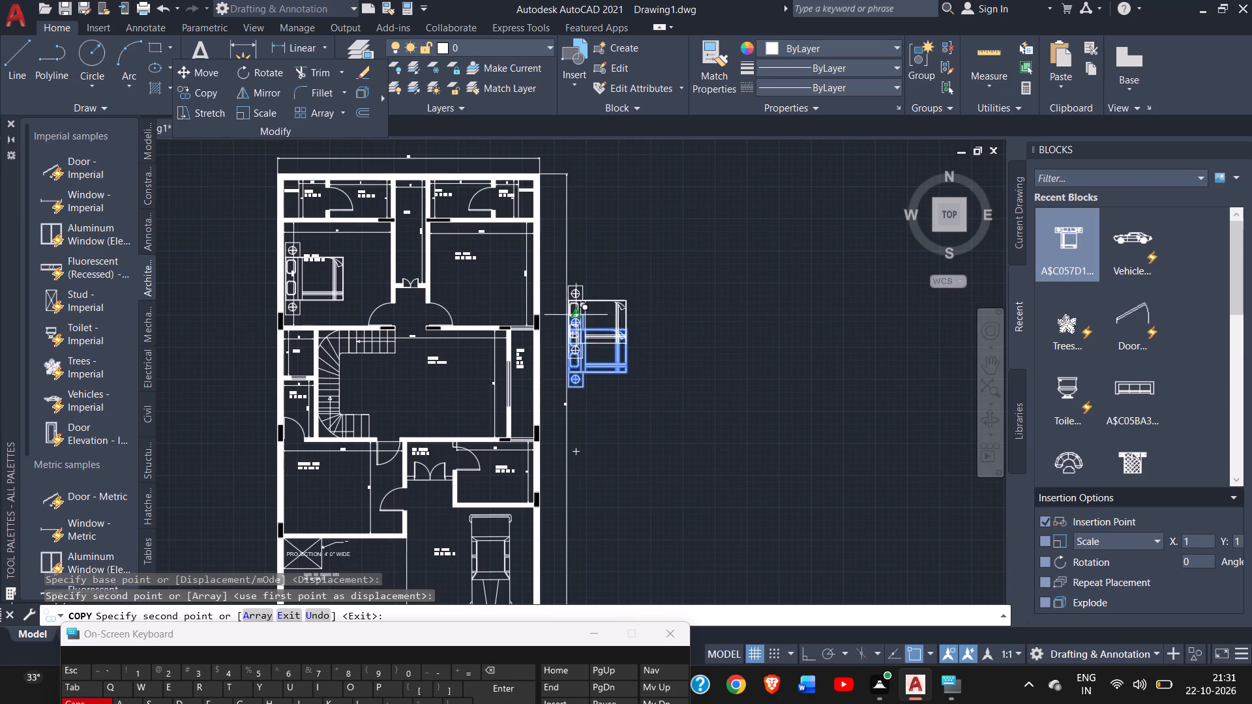
right_click(586, 267)
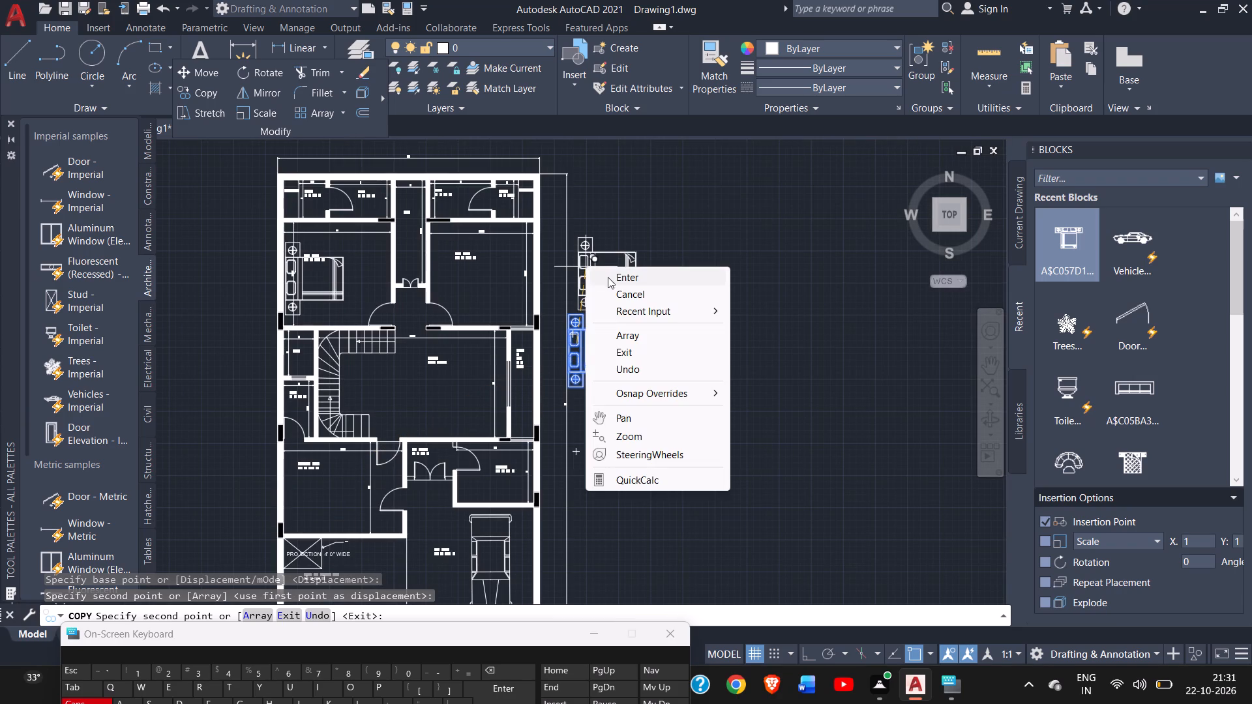
left_click(610, 278)
Rotate the original bed block beside the plan 180° about the upper corner of its foot end.
left_click(574, 324)
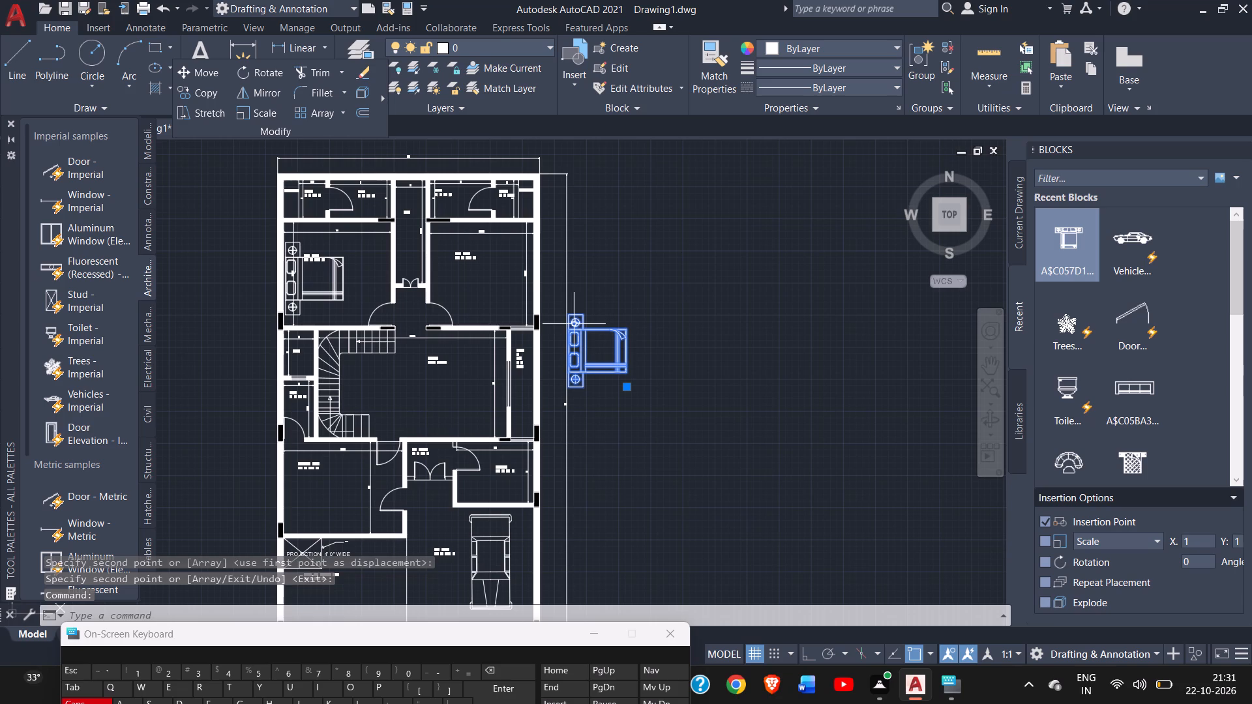
left_click(246, 70)
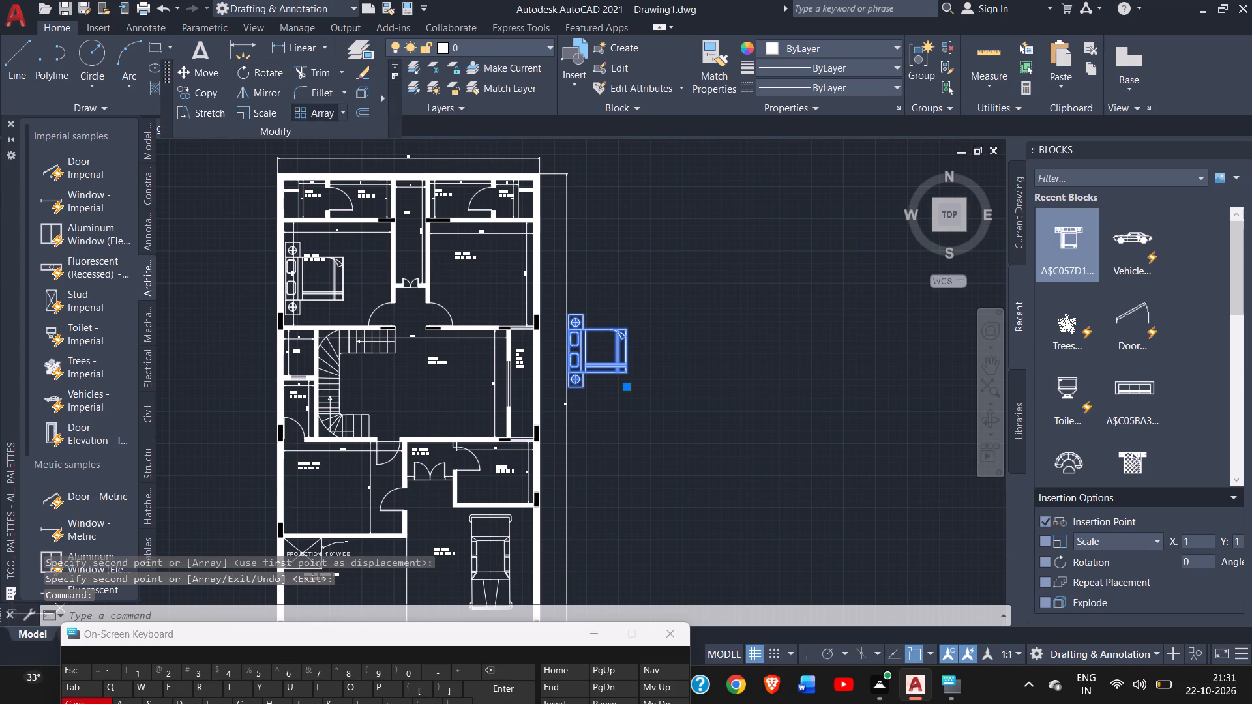
scroll(614, 327, "up", 2, "ctrl")
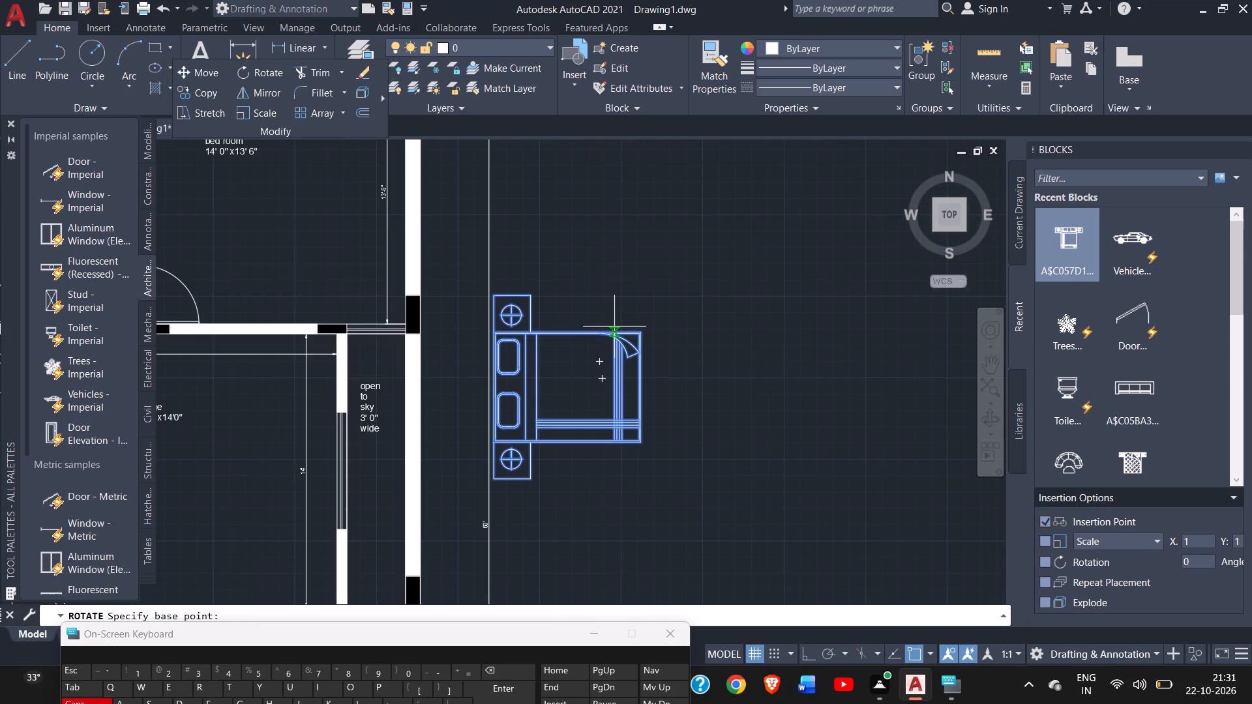
left_click(640, 331)
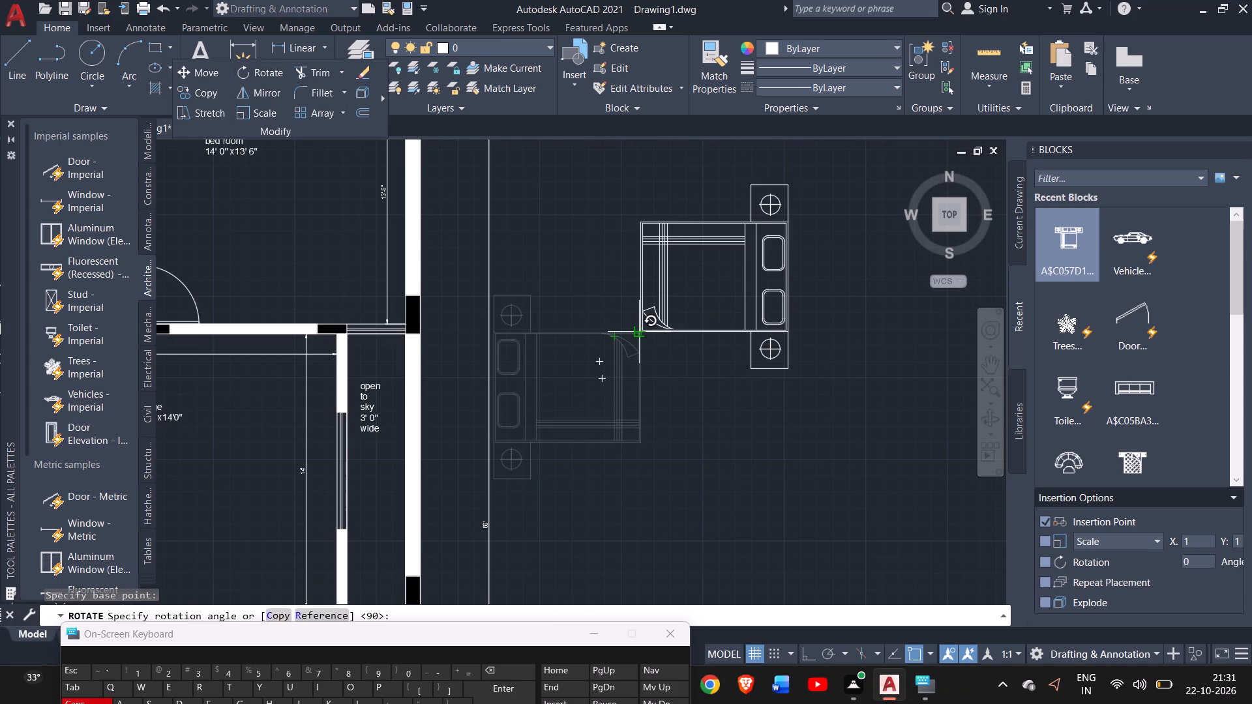
left_click(637, 332)
Copy the turned bed block into the plan's upper-right bedroom, with its headboard and side tables along the outer right wall.
scroll(637, 332, "down", 1, "ctrl")
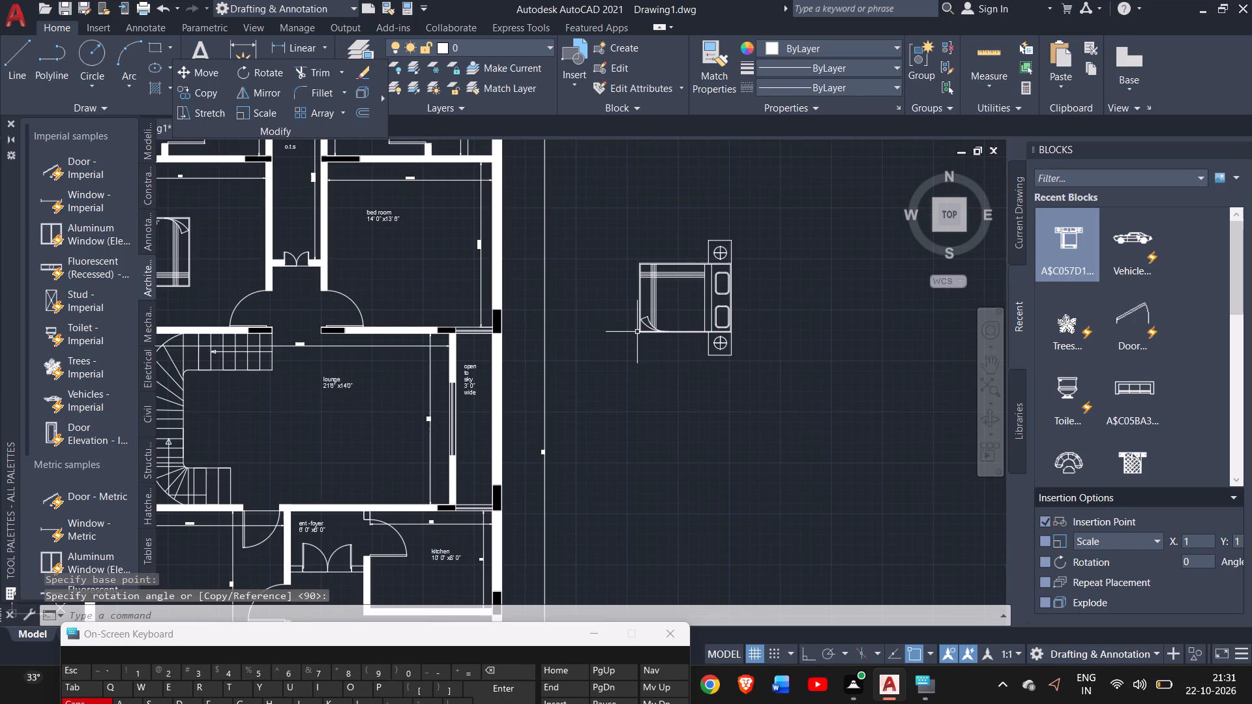
left_click(657, 284)
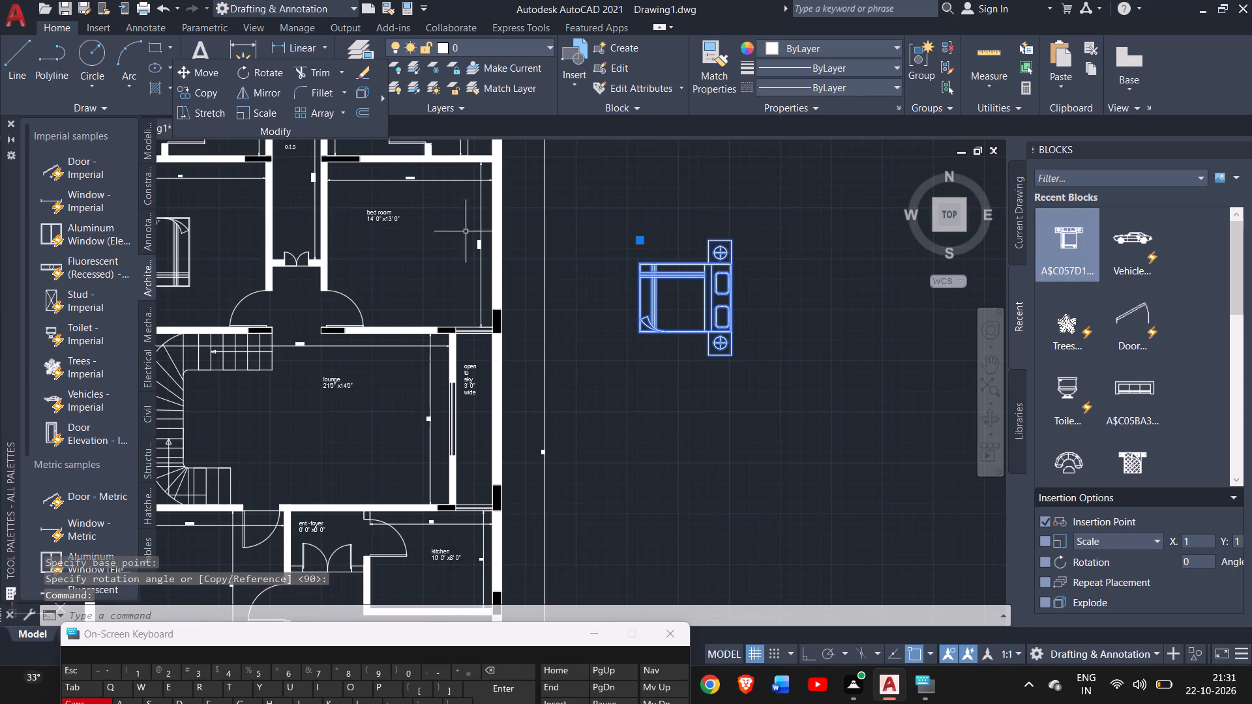
left_click(196, 91)
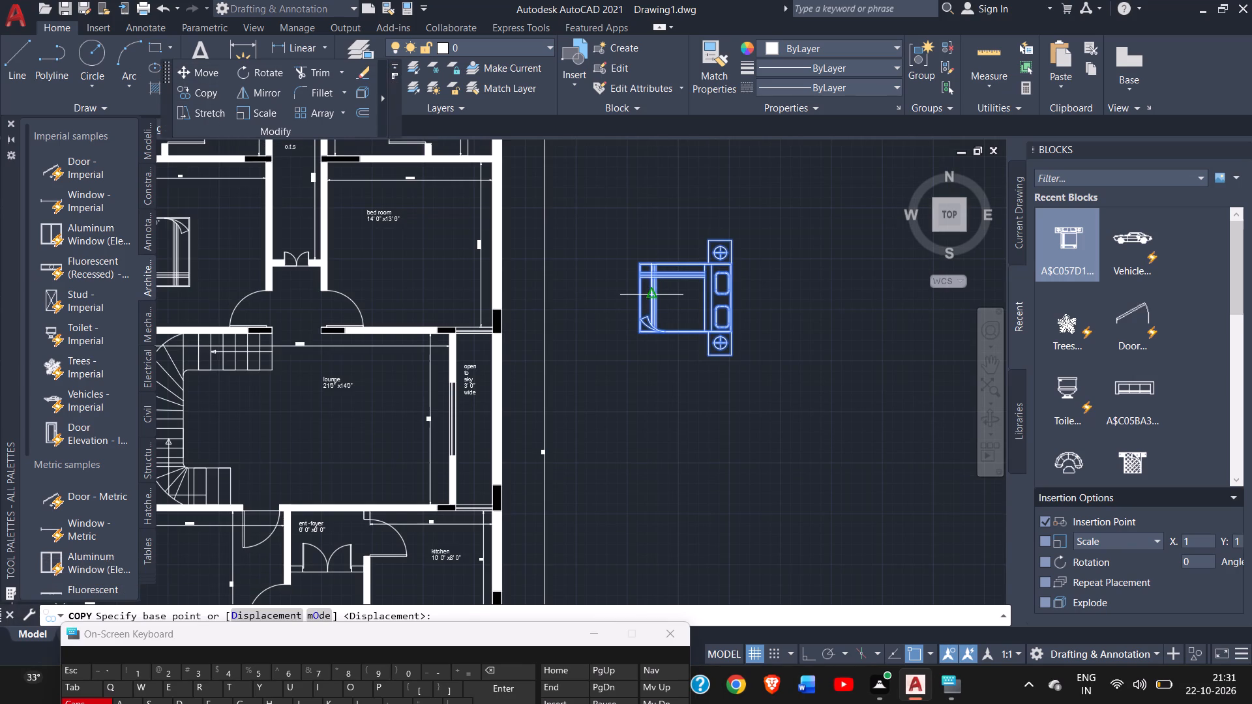
left_click_drag(650, 297, 502, 262)
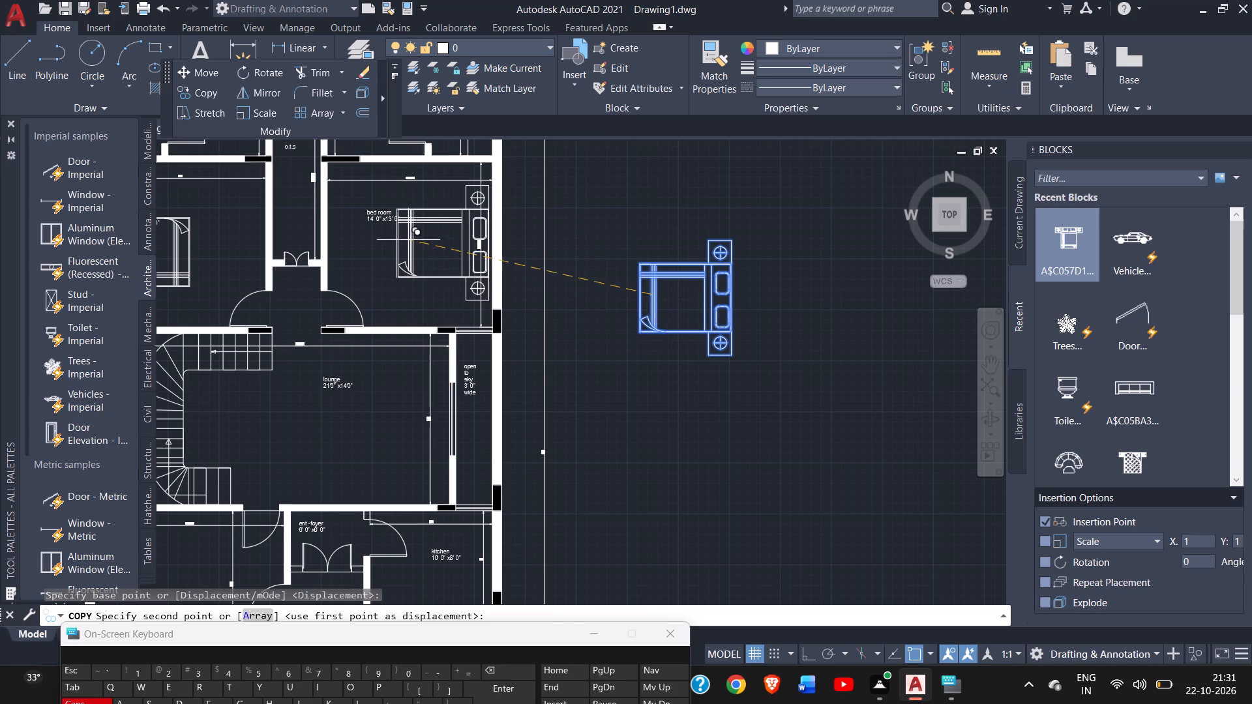
left_click(406, 239)
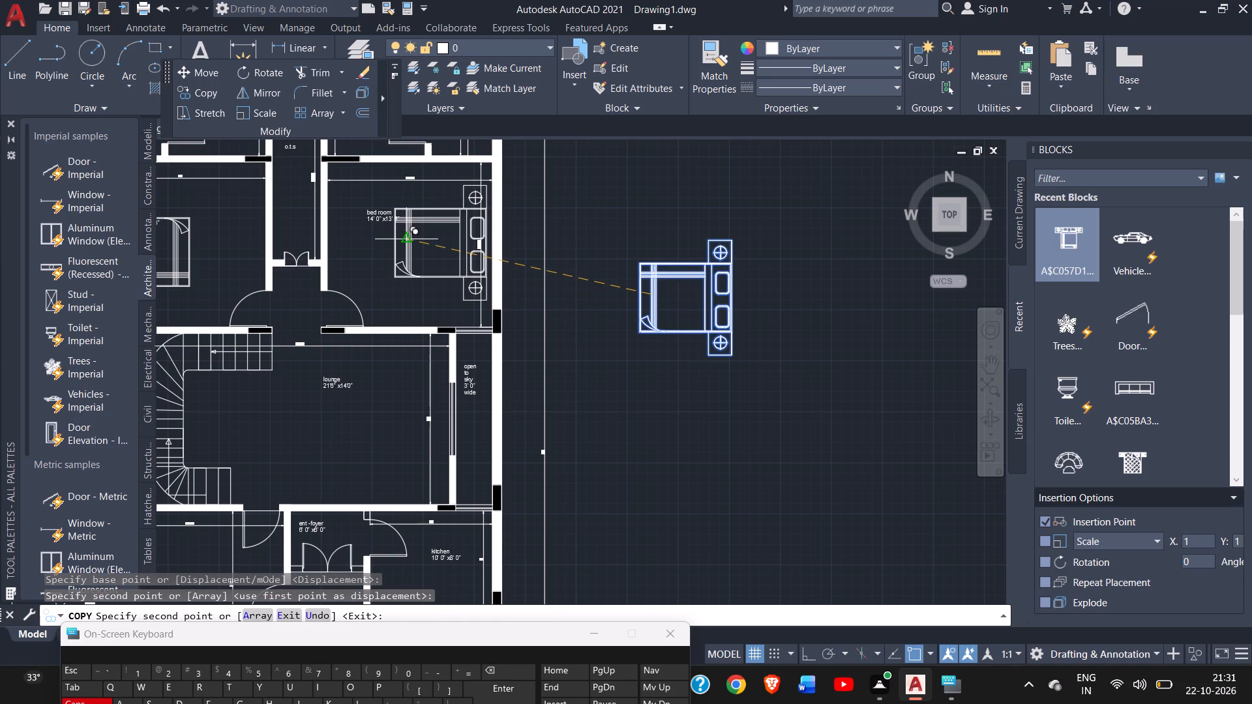
right_click(554, 222)
left_click(586, 234)
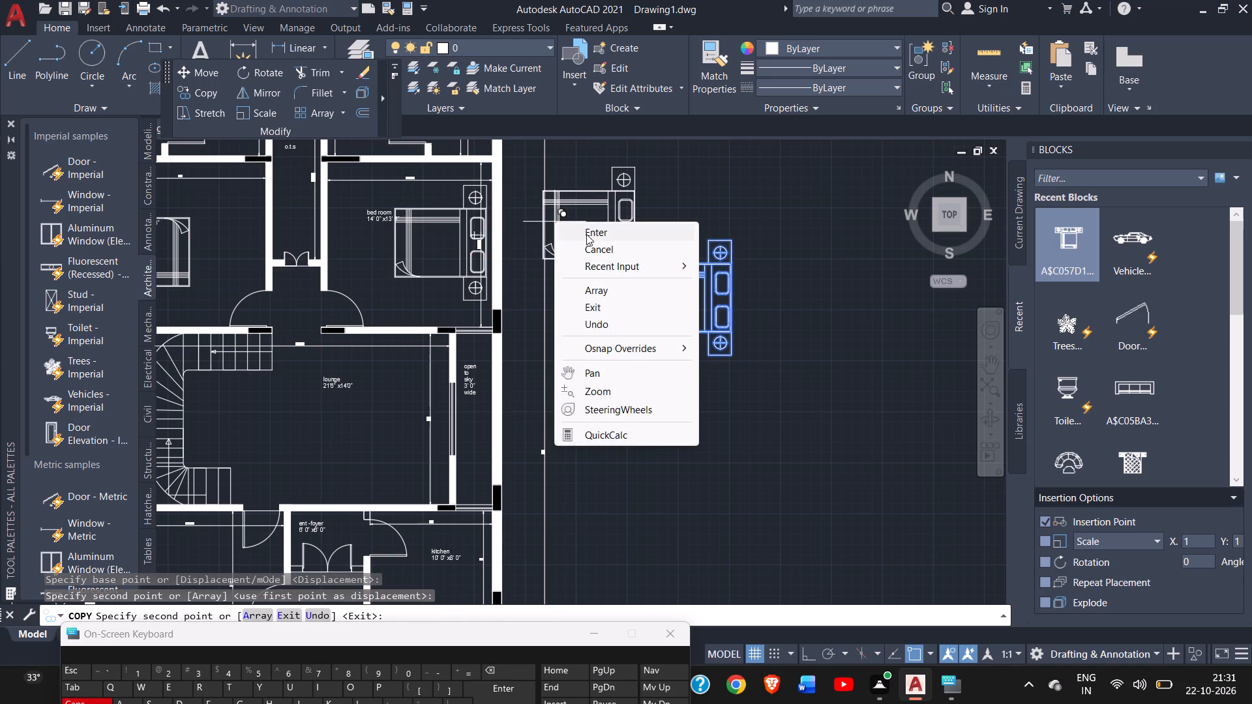
scroll(631, 305, "down", 1, "ctrl")
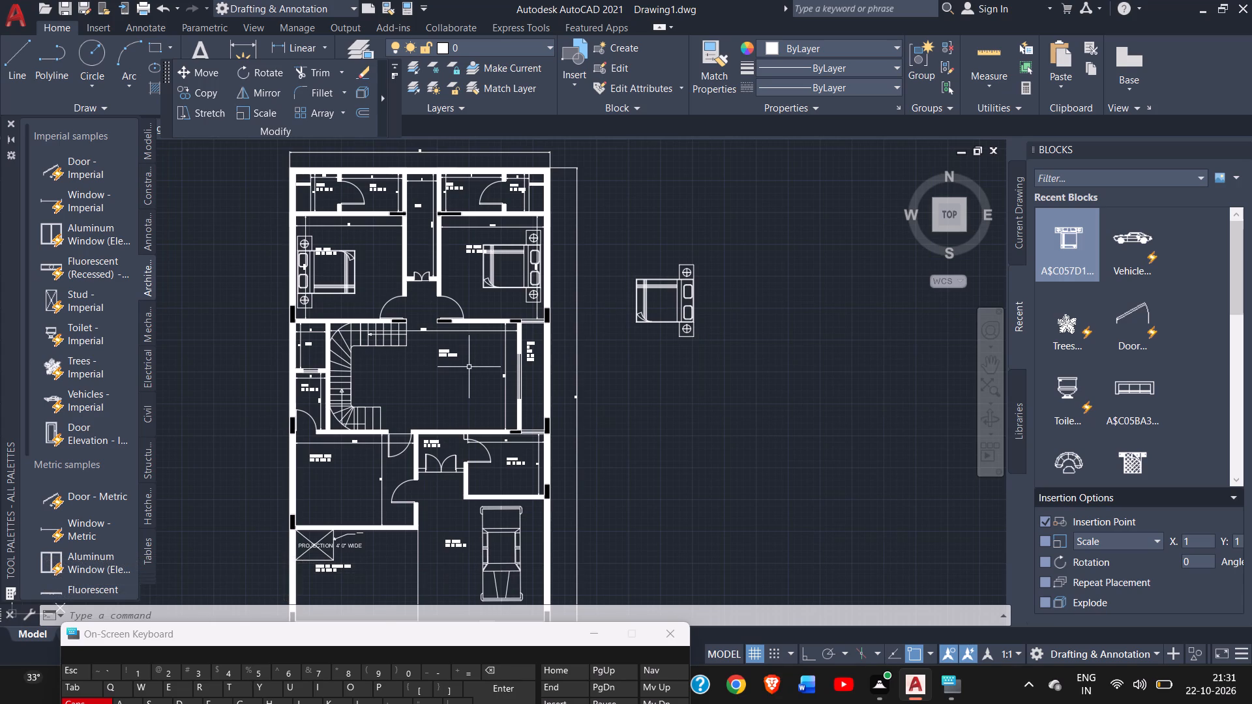
Delete the leftover bed block beside the floor plan.
scroll(468, 367, "up", 2, "ctrl")
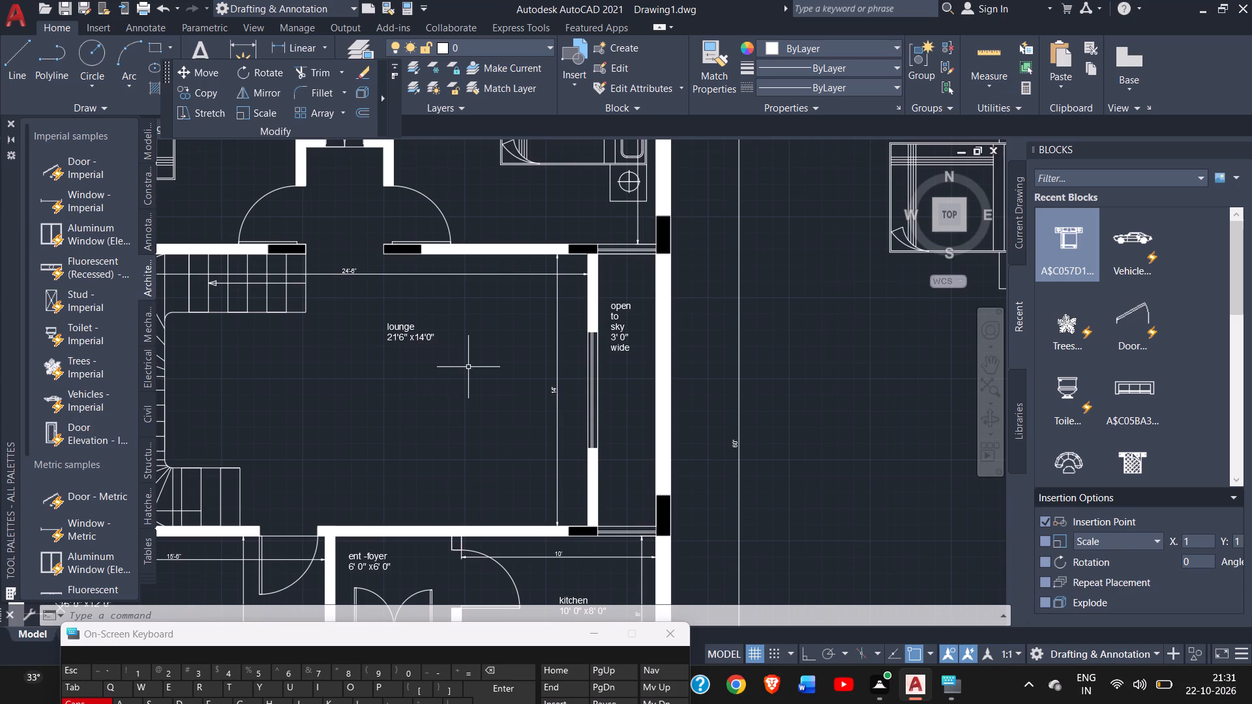
scroll(468, 367, "down", 2, "ctrl")
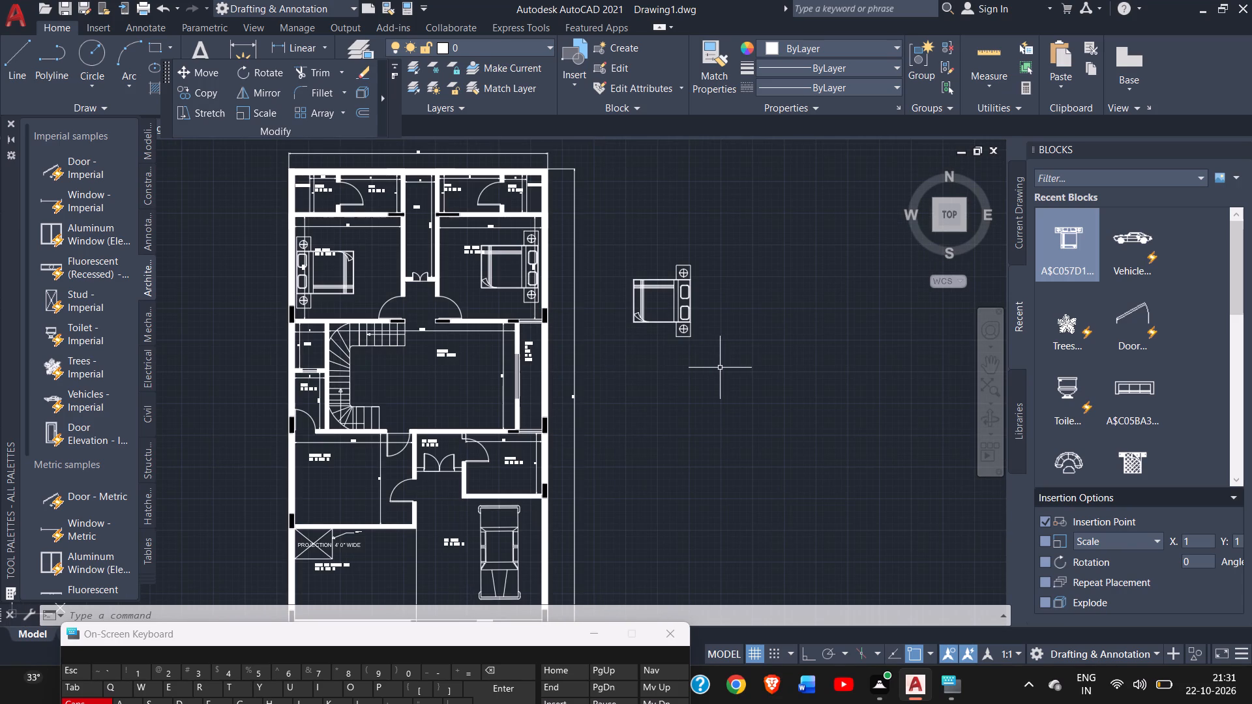
left_click(996, 366)
left_click_drag(702, 443, 689, 393)
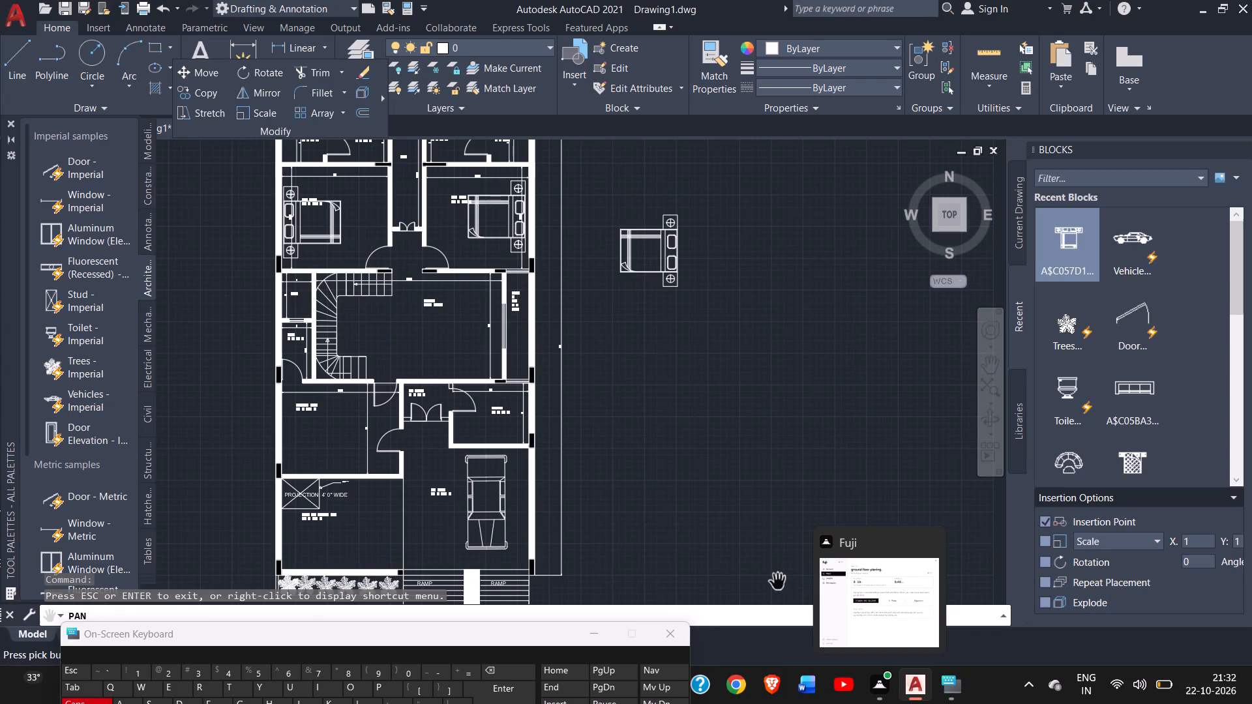
right_click(721, 460)
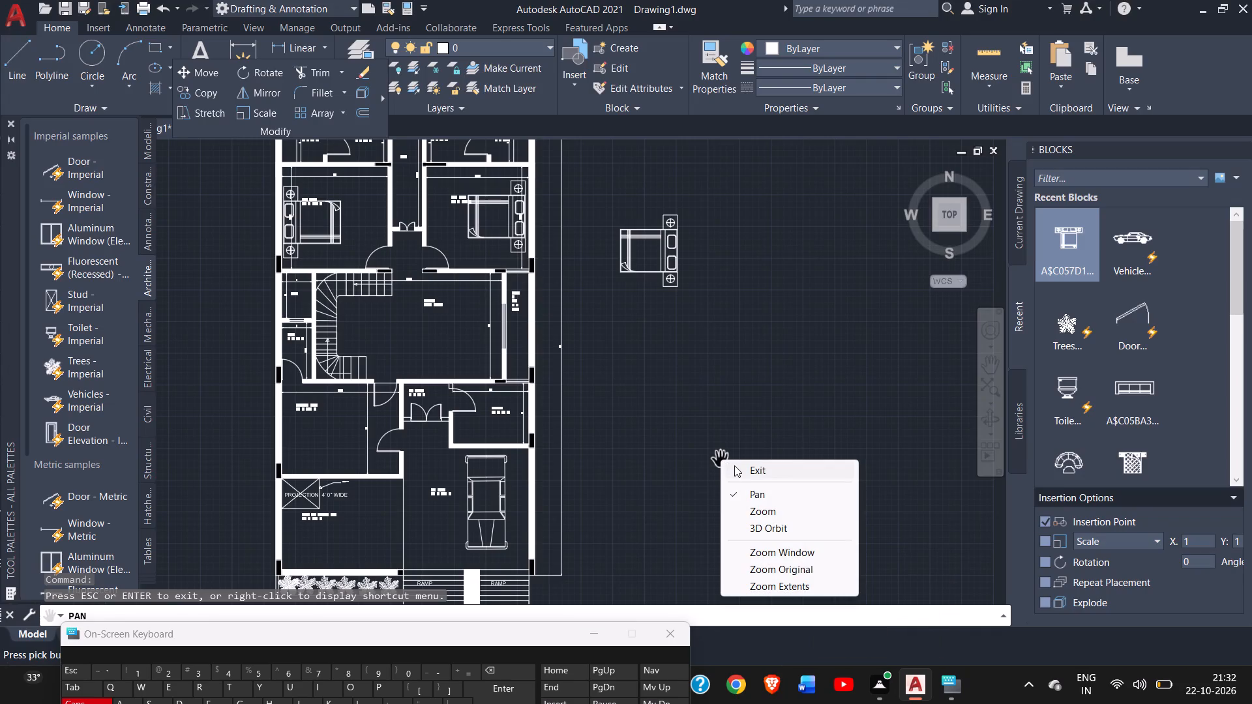
left_click(734, 465)
left_click(673, 255)
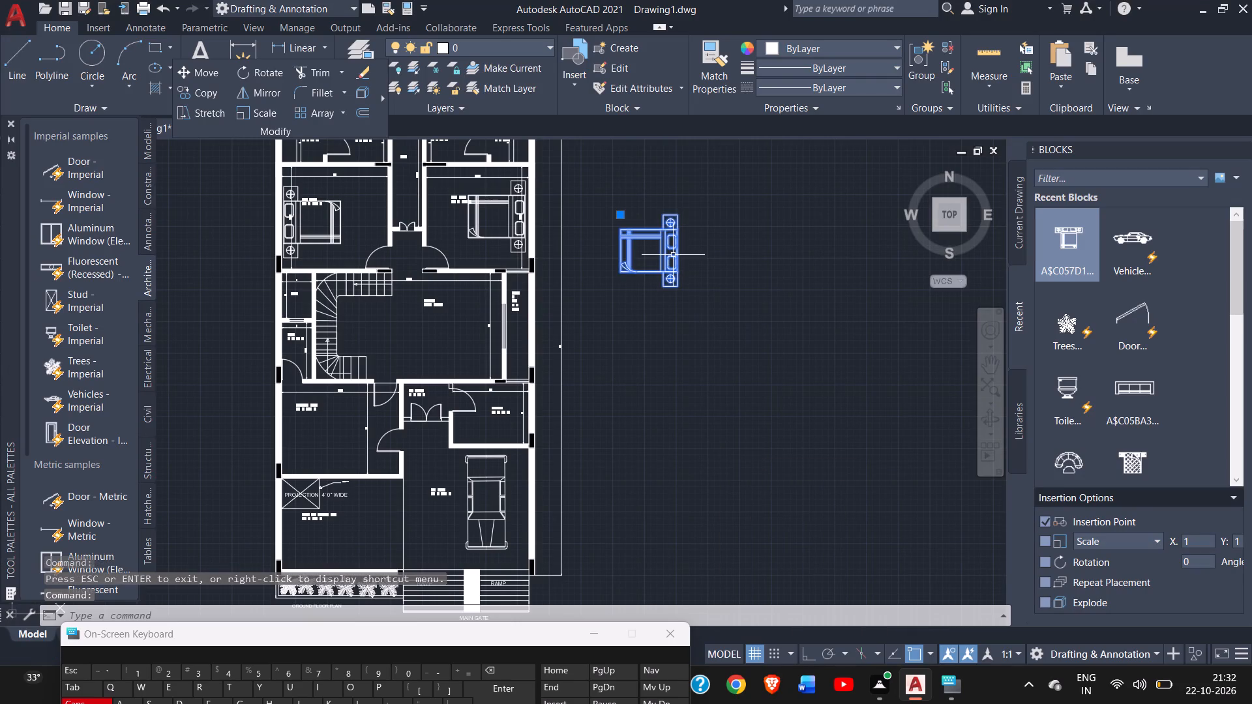
key("Delete")
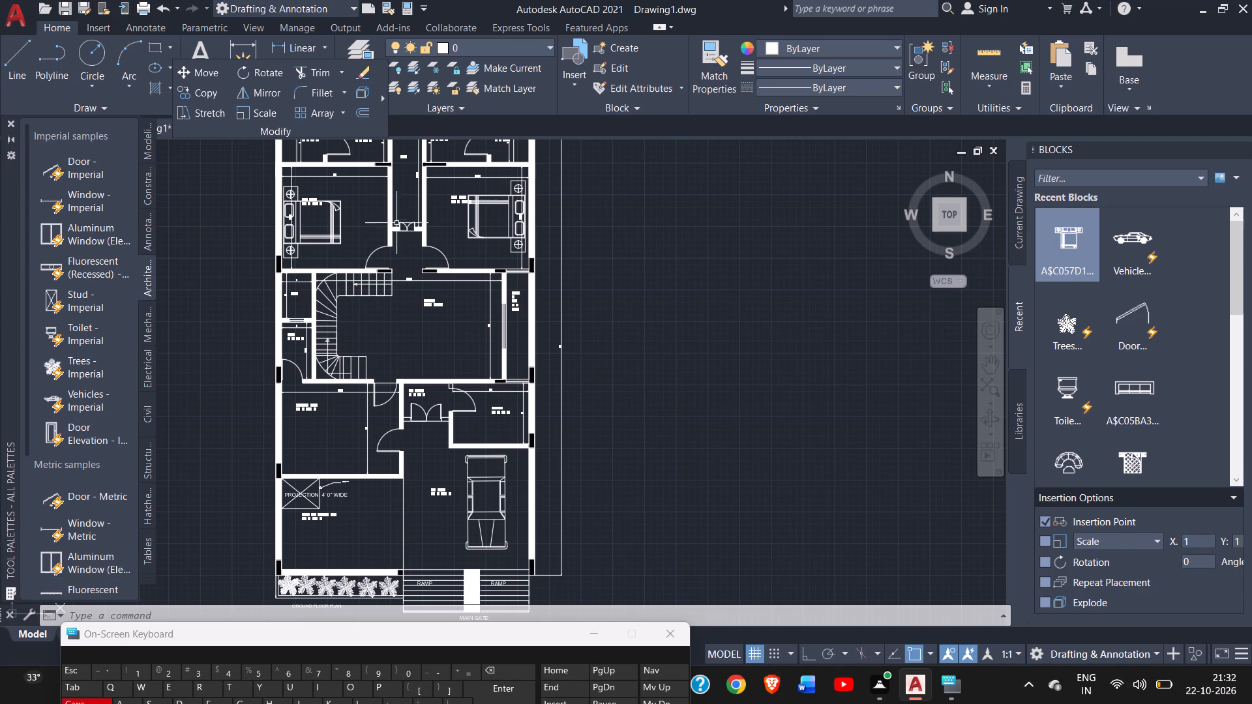
Dimension the door opening of the upper-left bedroom, placing the dimension on the passage side of the wall.
scroll(351, 196, "up", 2, "ctrl")
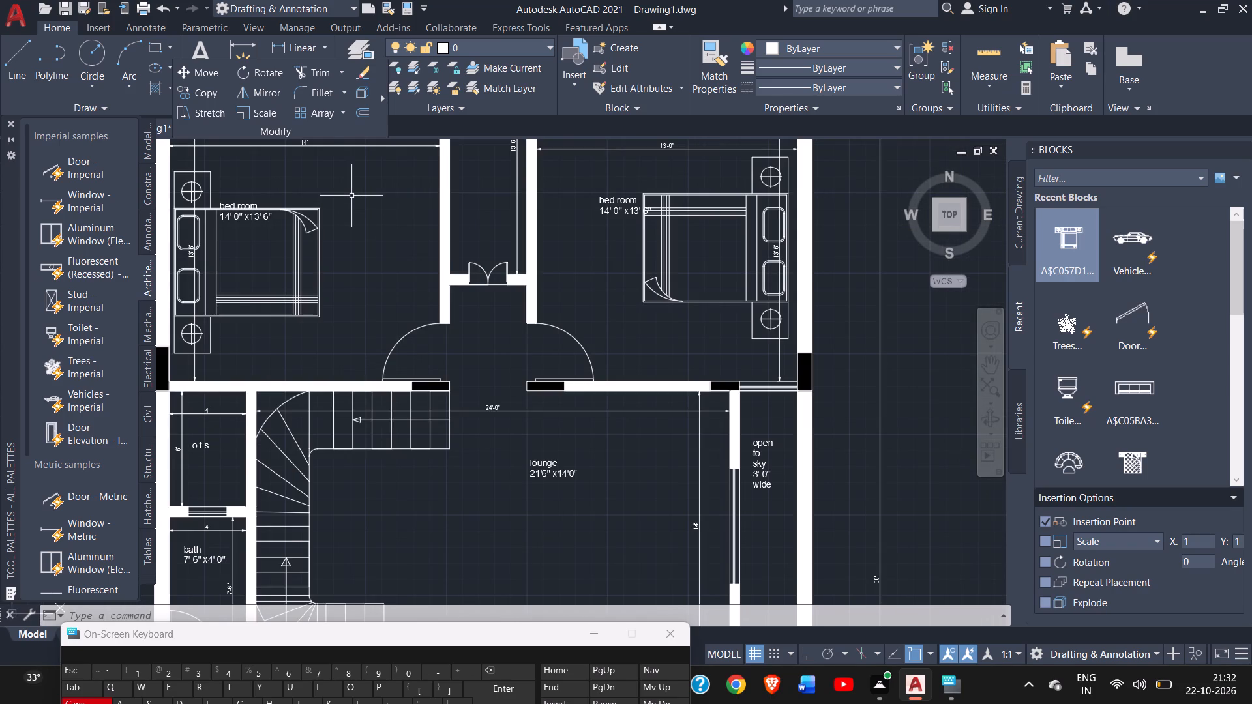
scroll(351, 196, "down", 1, "ctrl")
left_click(250, 41)
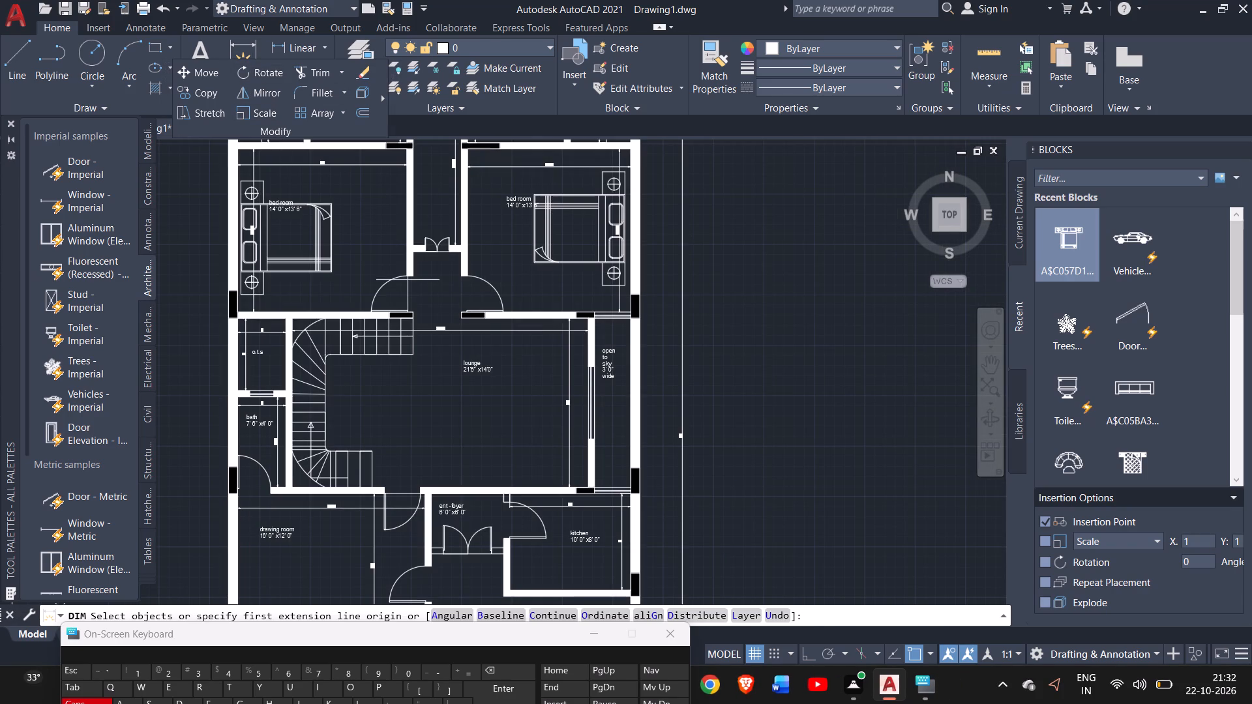
scroll(408, 280, "up", 2, "ctrl")
left_click_drag(419, 271, 423, 282)
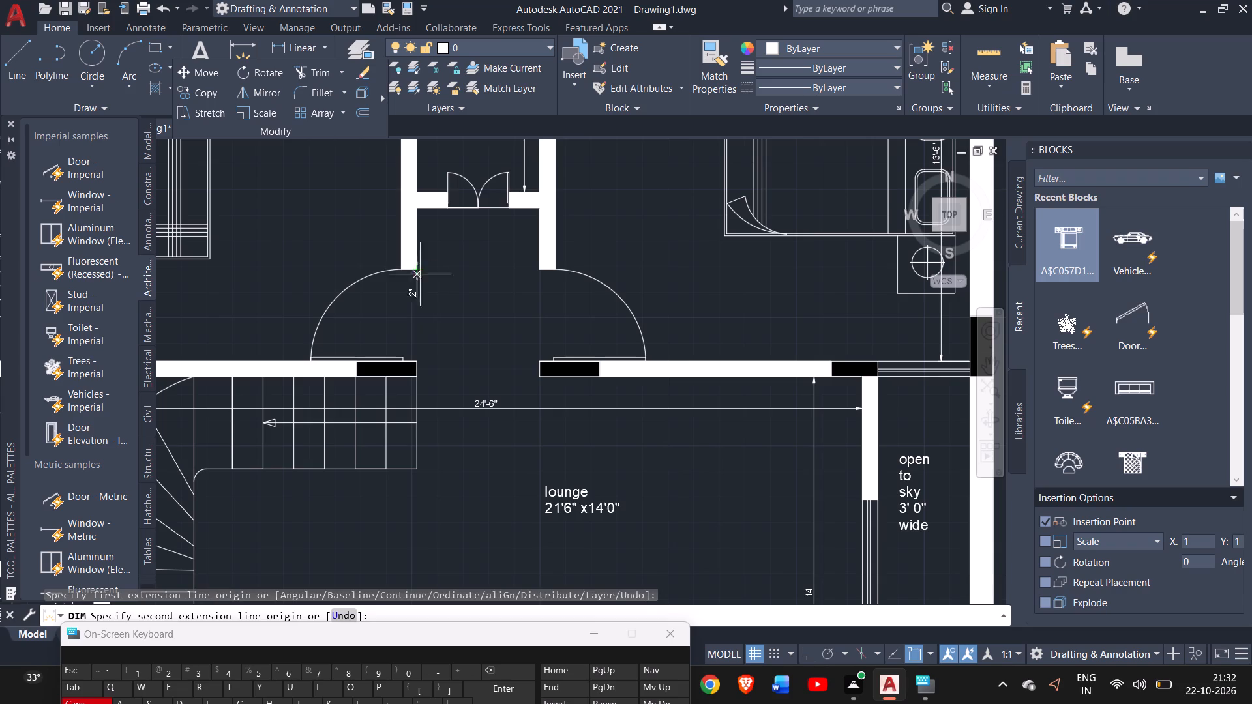
left_click_drag(423, 282, 415, 362)
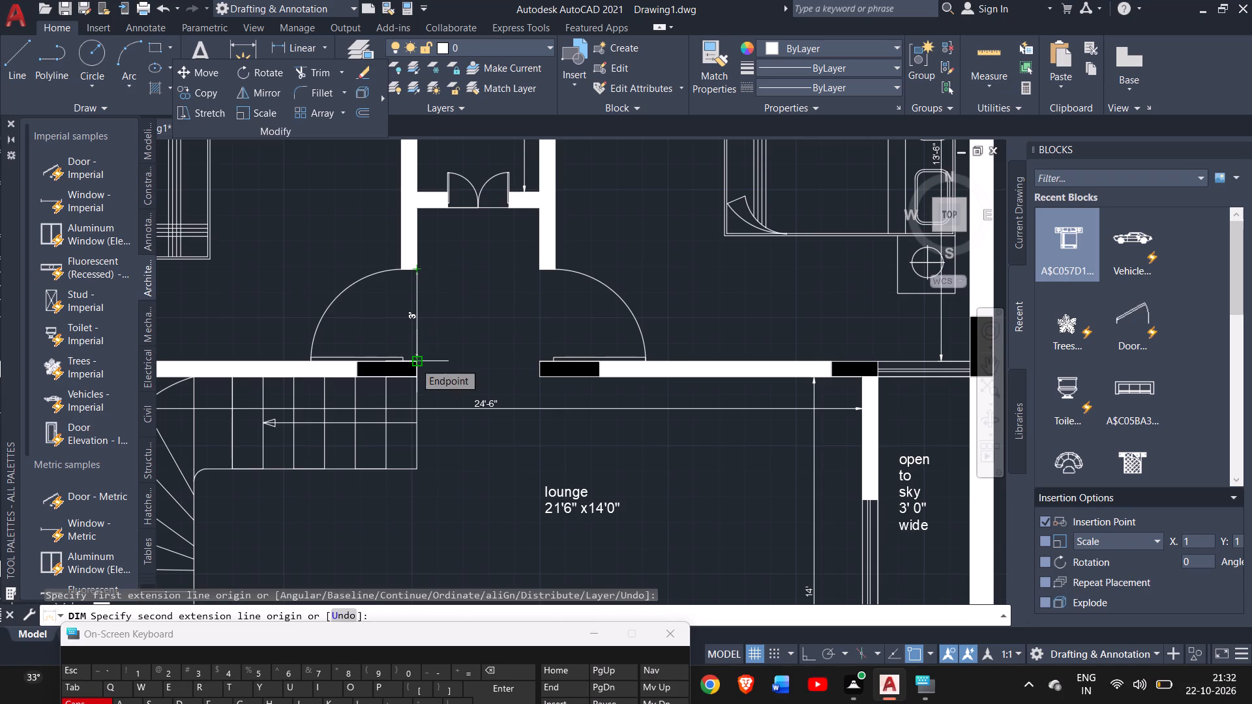
left_click(415, 362)
left_click(434, 364)
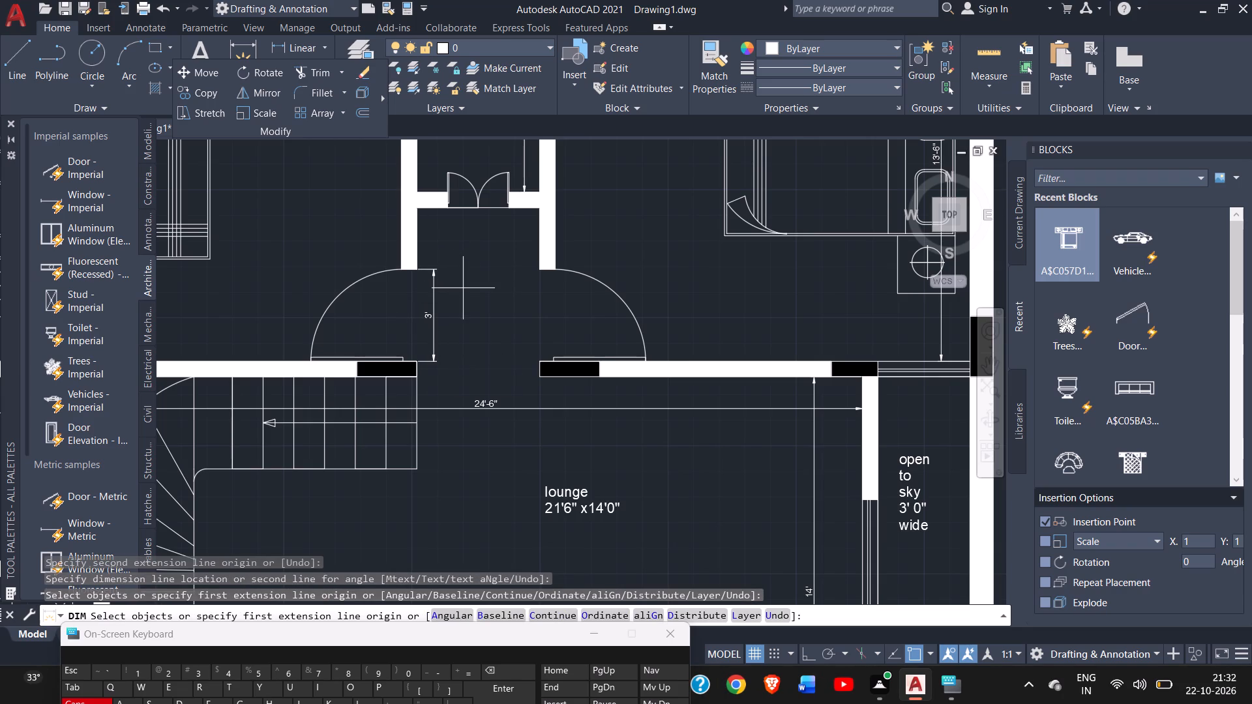
Dimension the two short wall segments flanking the o.t.s double door, placing both dimensions just below the wall.
scroll(430, 226, "up", 1, "ctrl")
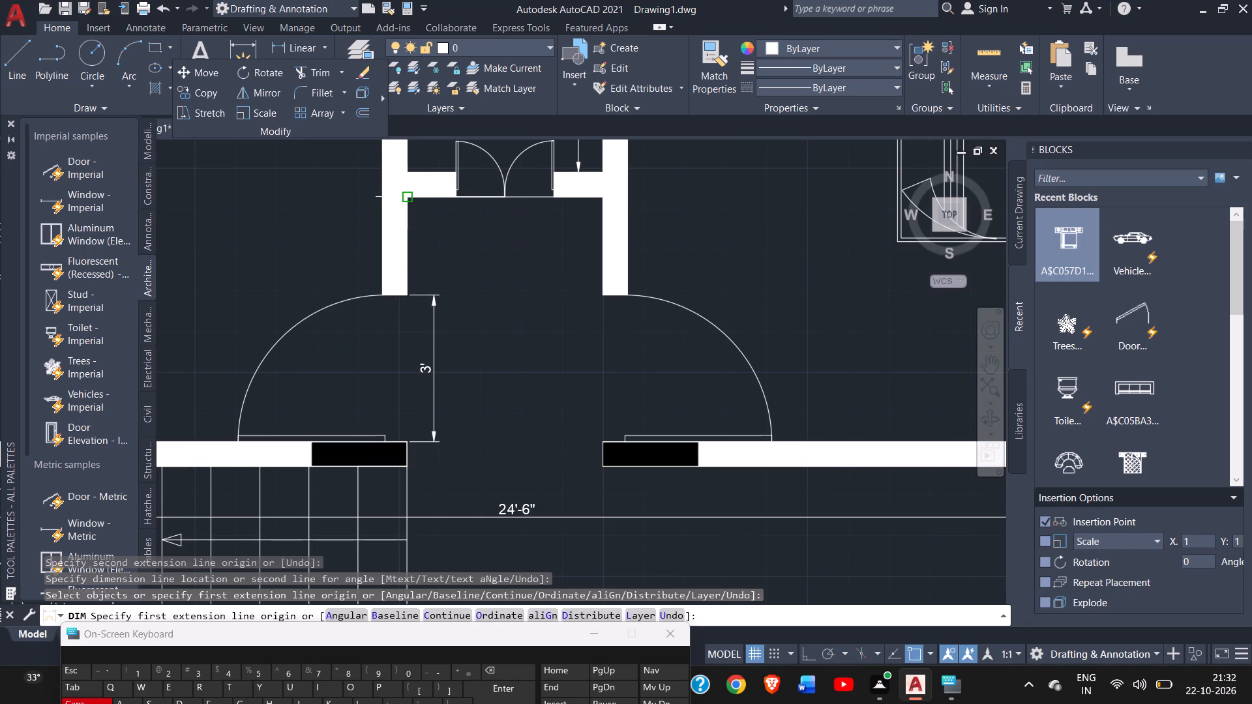
left_click(410, 197)
left_click_drag(460, 196, 460, 209)
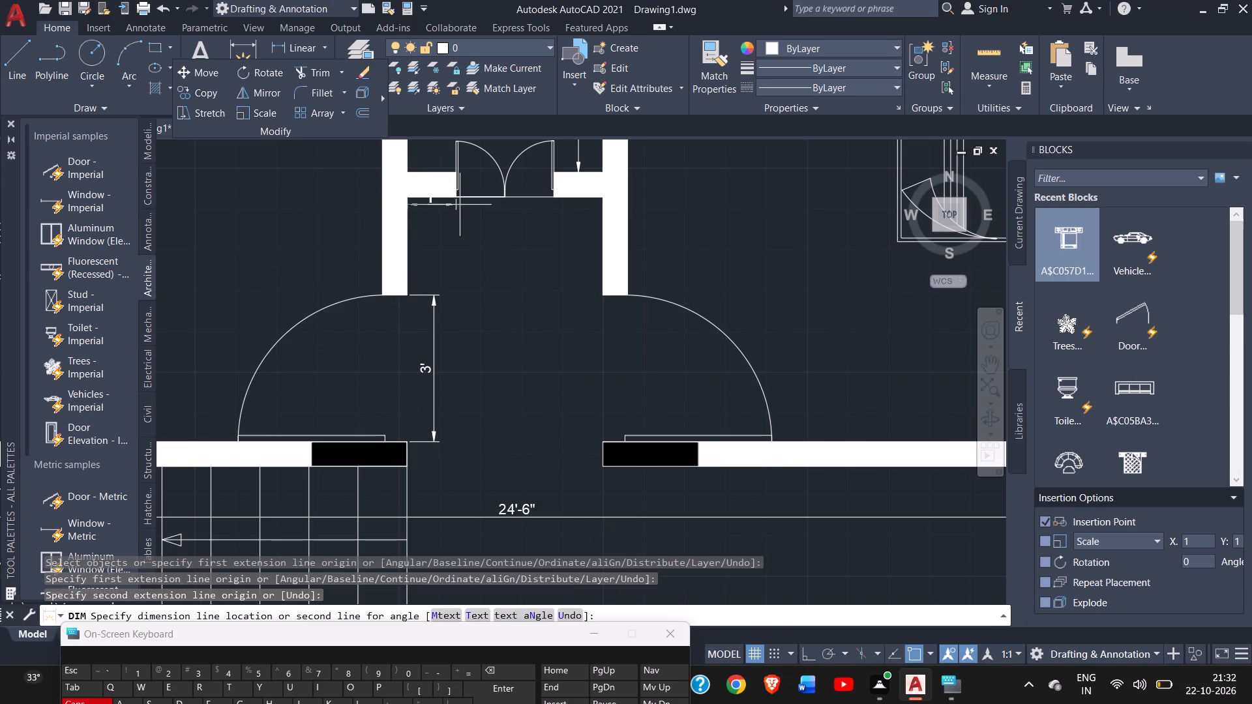
left_click_drag(460, 209, 458, 219)
left_click(458, 219)
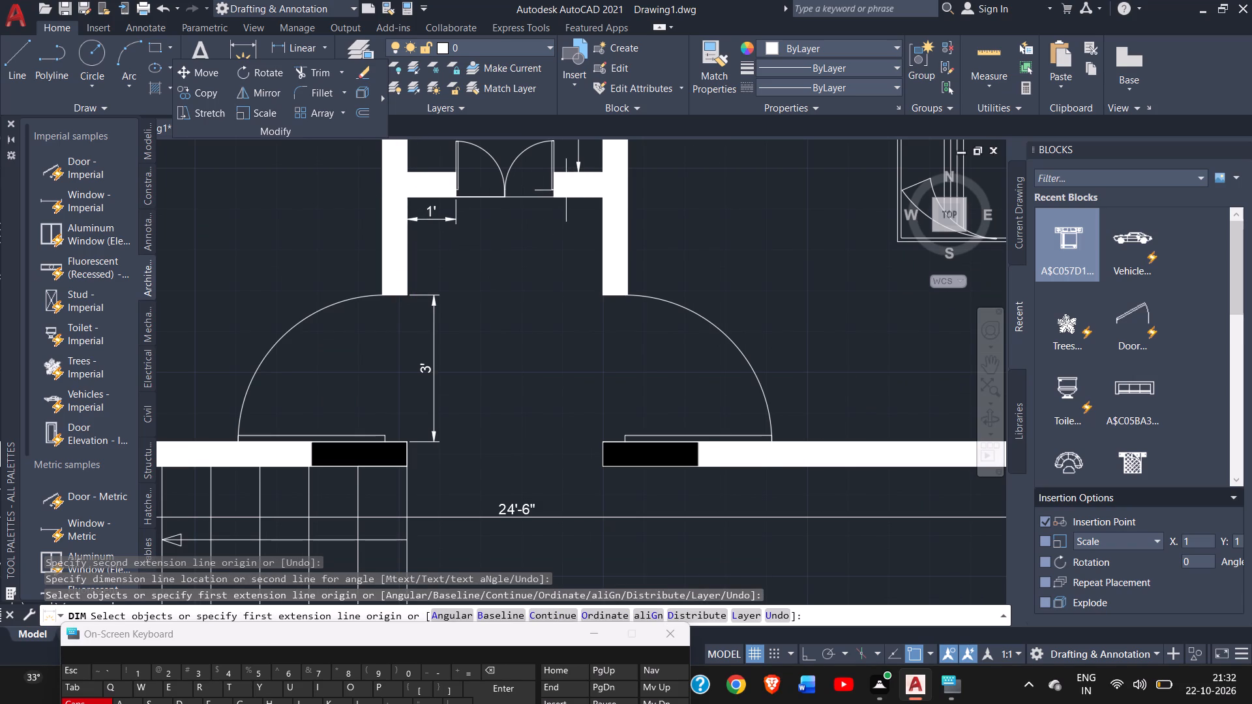
left_click(554, 197)
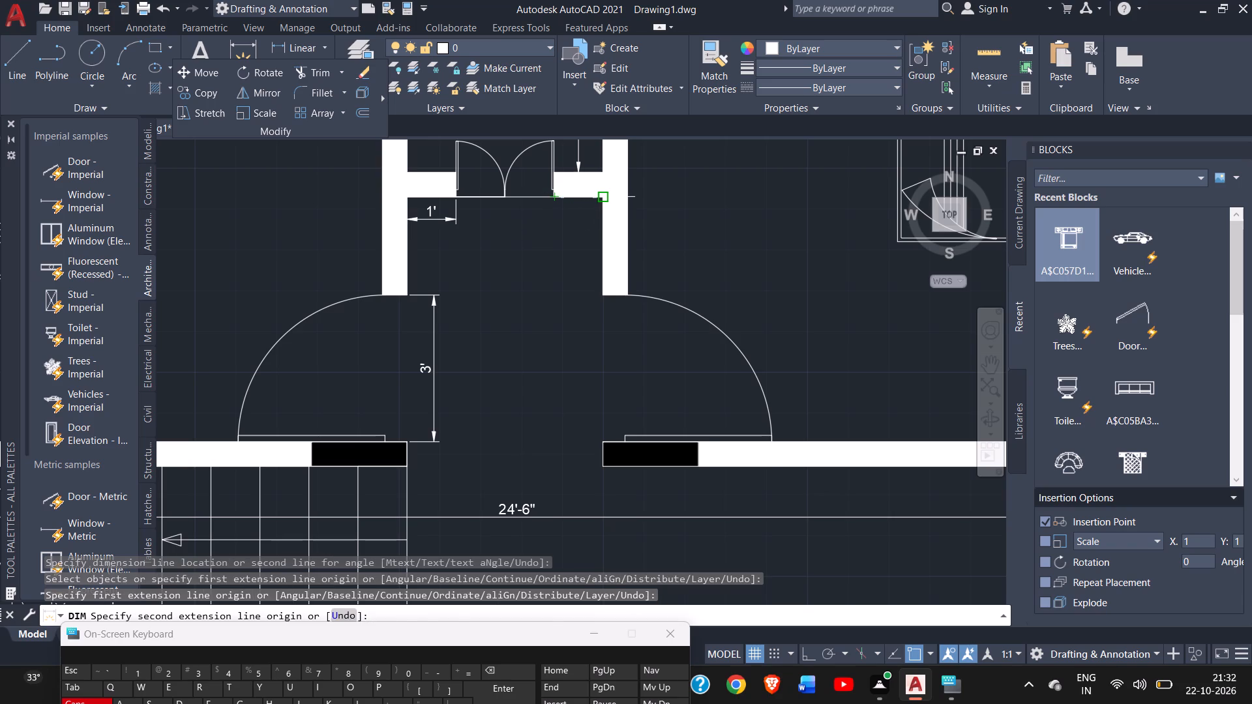
left_click_drag(600, 196, 600, 227)
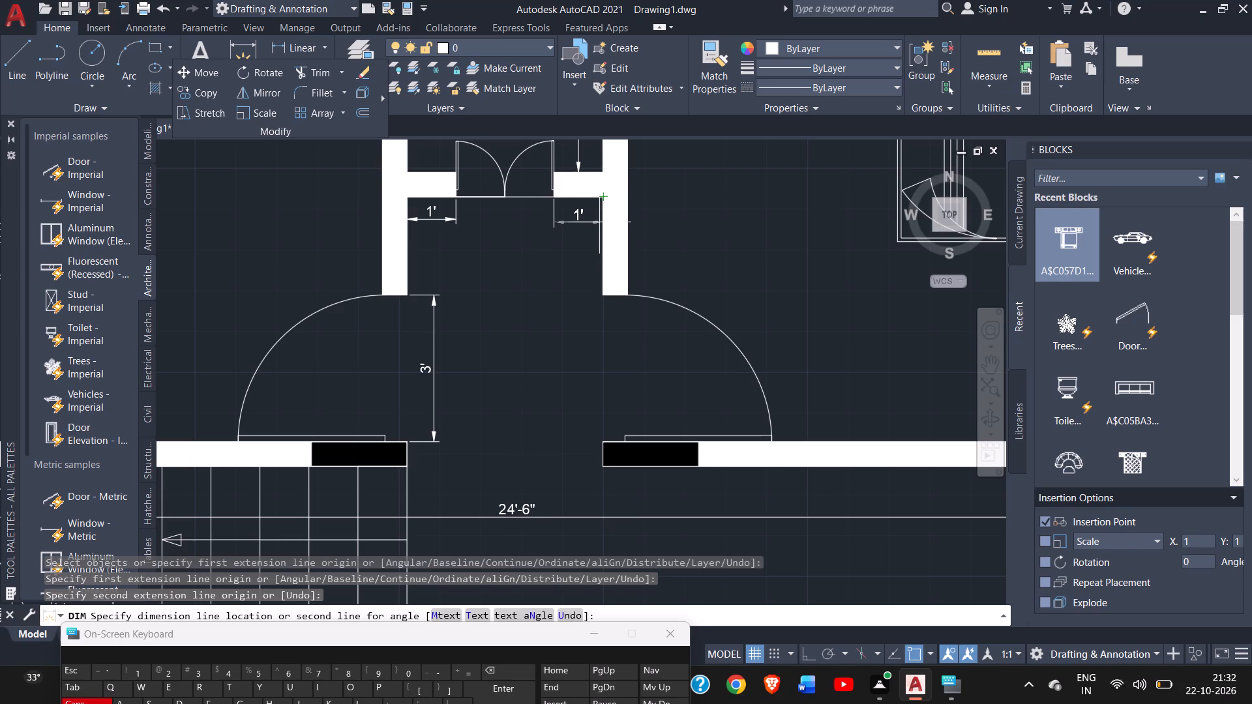
left_click(599, 219)
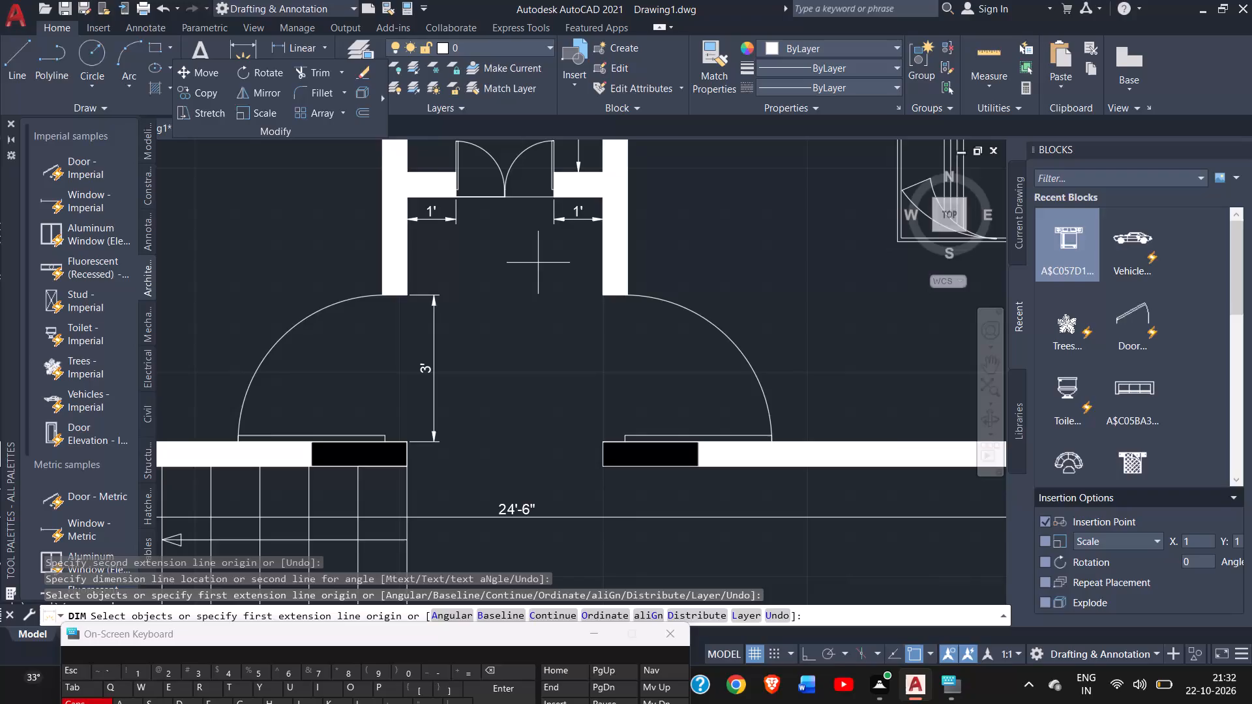
Dimension the door opening between the upper-right bath and dress, placing the dimension on the dress side.
scroll(538, 263, "down", 2, "ctrl")
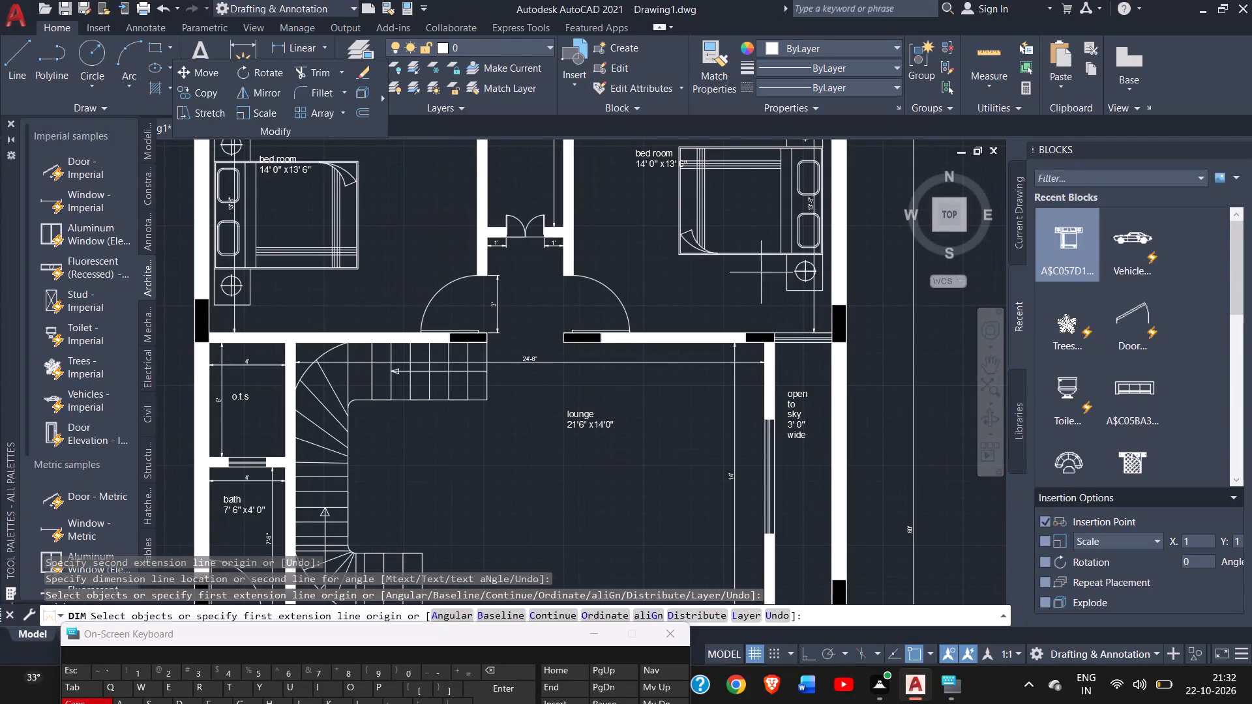
left_click(986, 364)
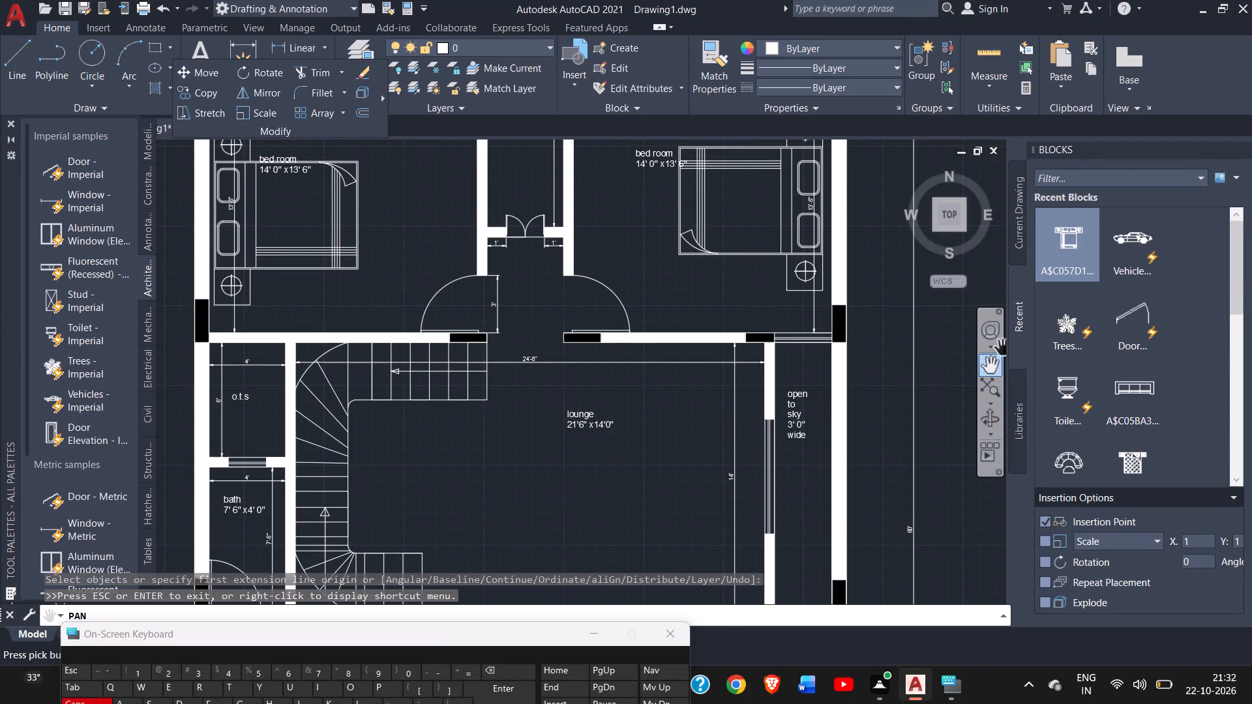
left_click_drag(682, 328, 681, 332)
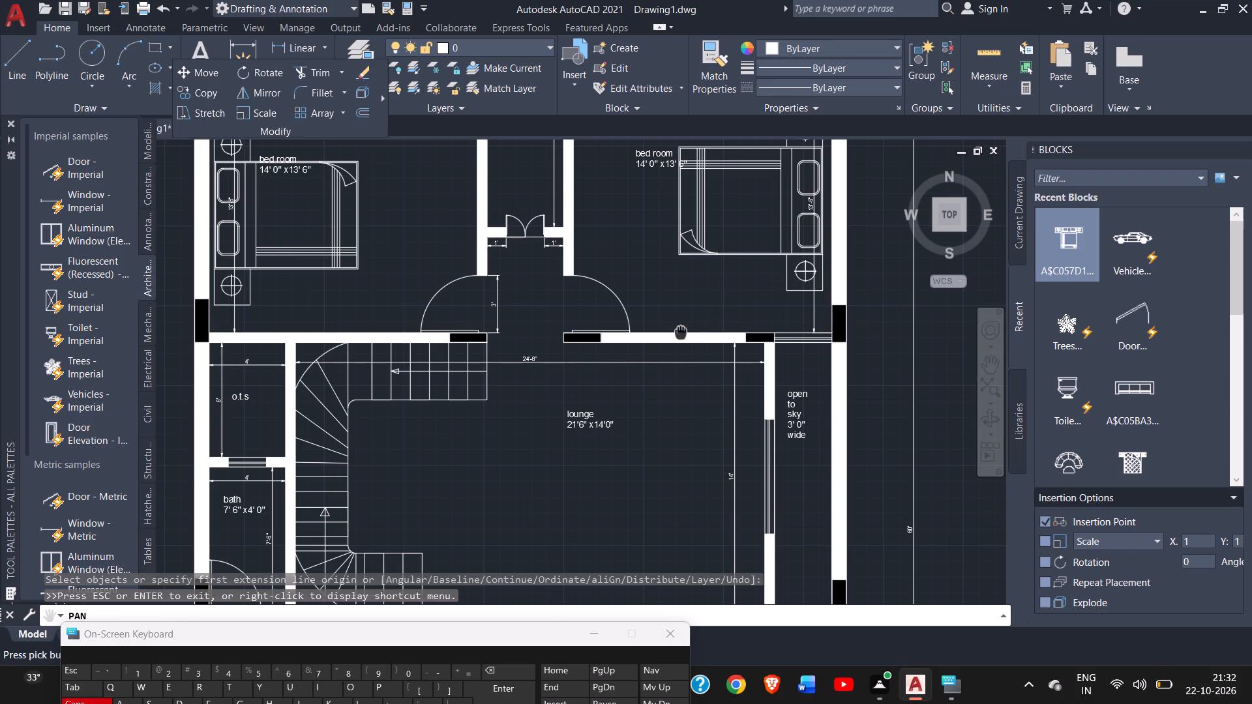
left_click_drag(681, 332, 633, 527)
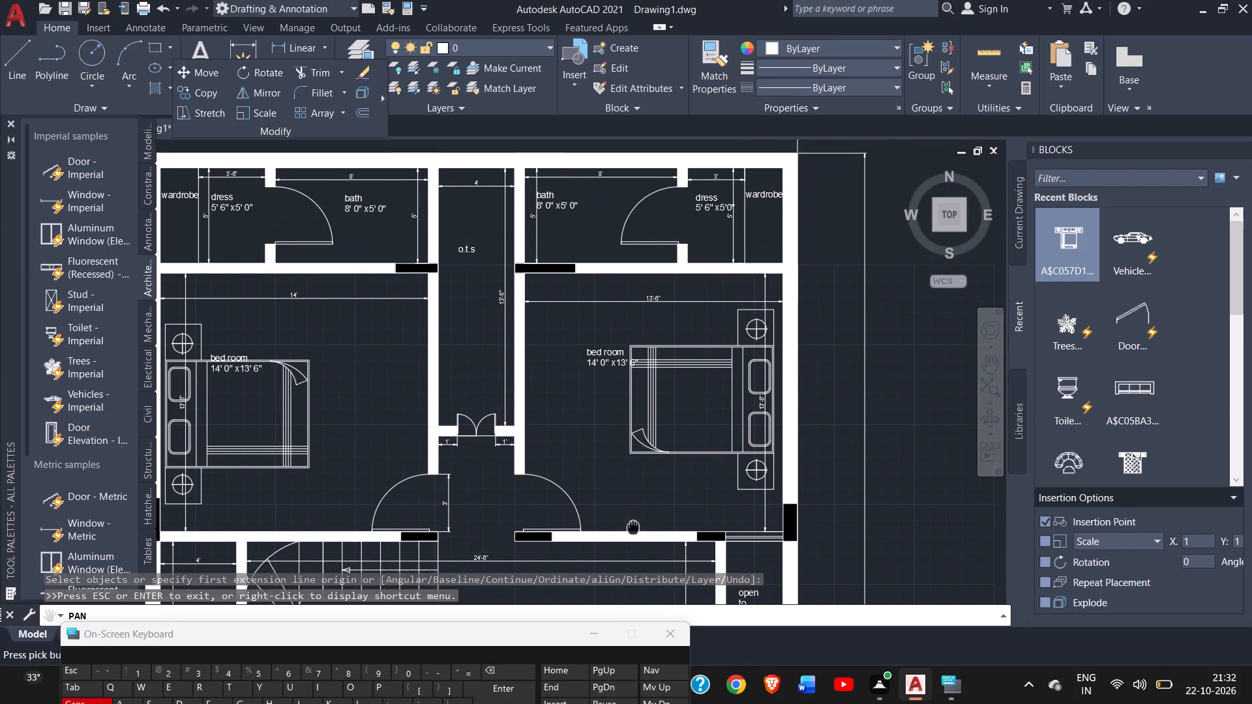
left_click_drag(633, 527, 641, 542)
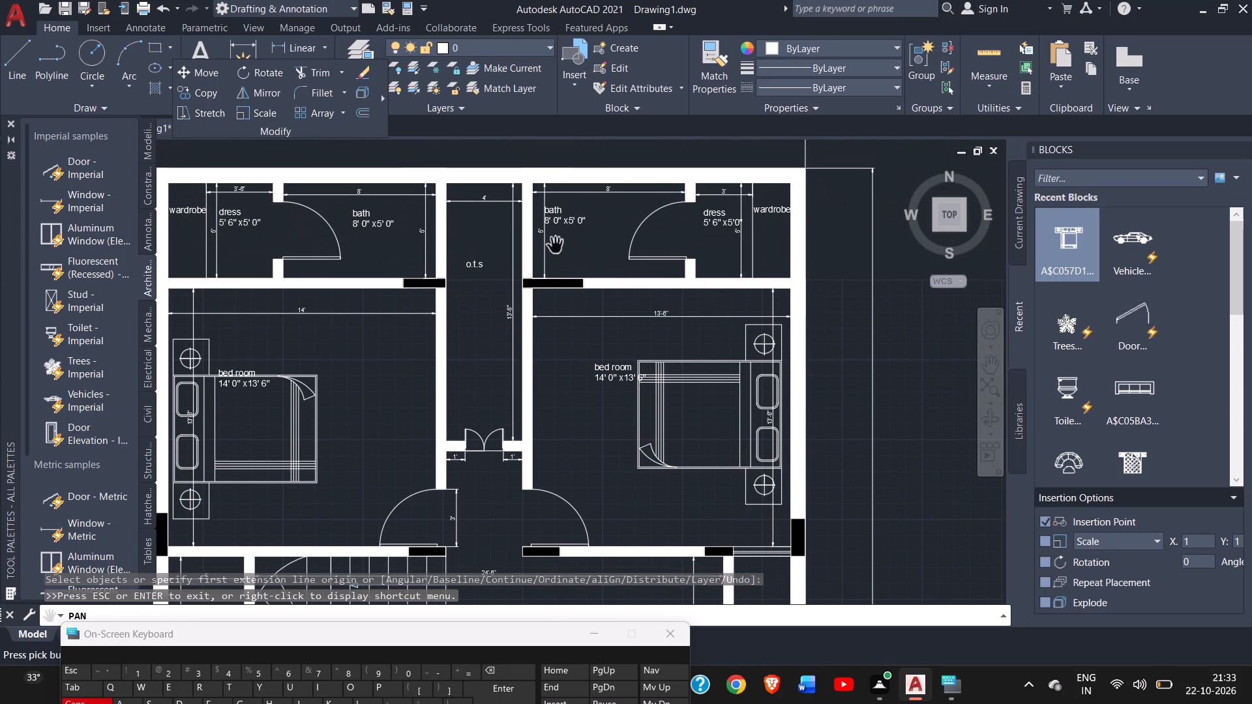
left_click(245, 51)
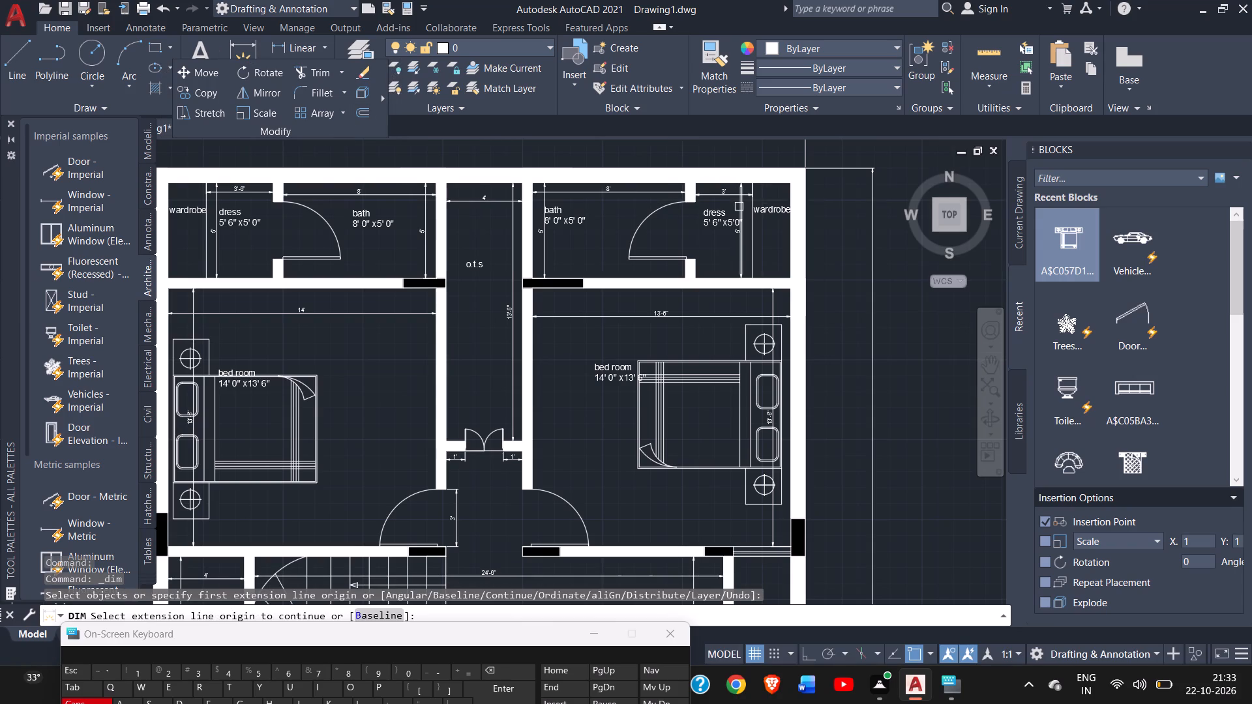
scroll(739, 207, "up", 1, "ctrl")
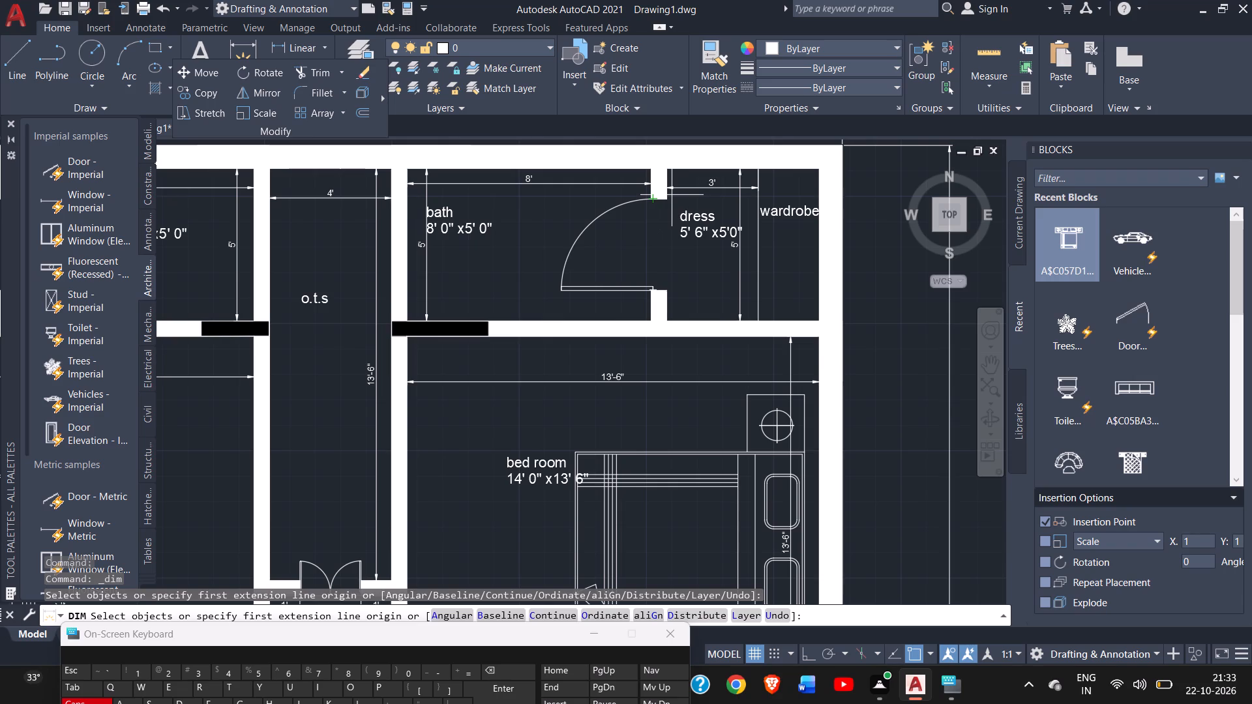
scroll(674, 198, "up", 2, "ctrl")
left_click(655, 202)
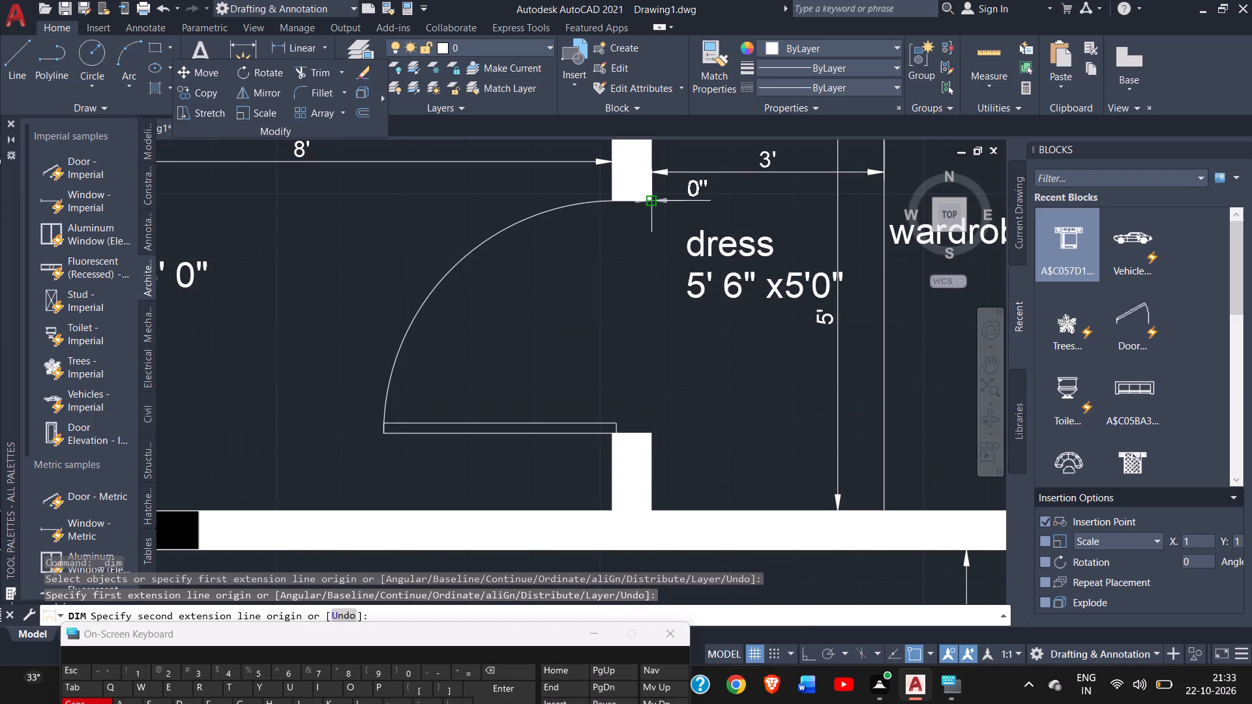
left_click(650, 433)
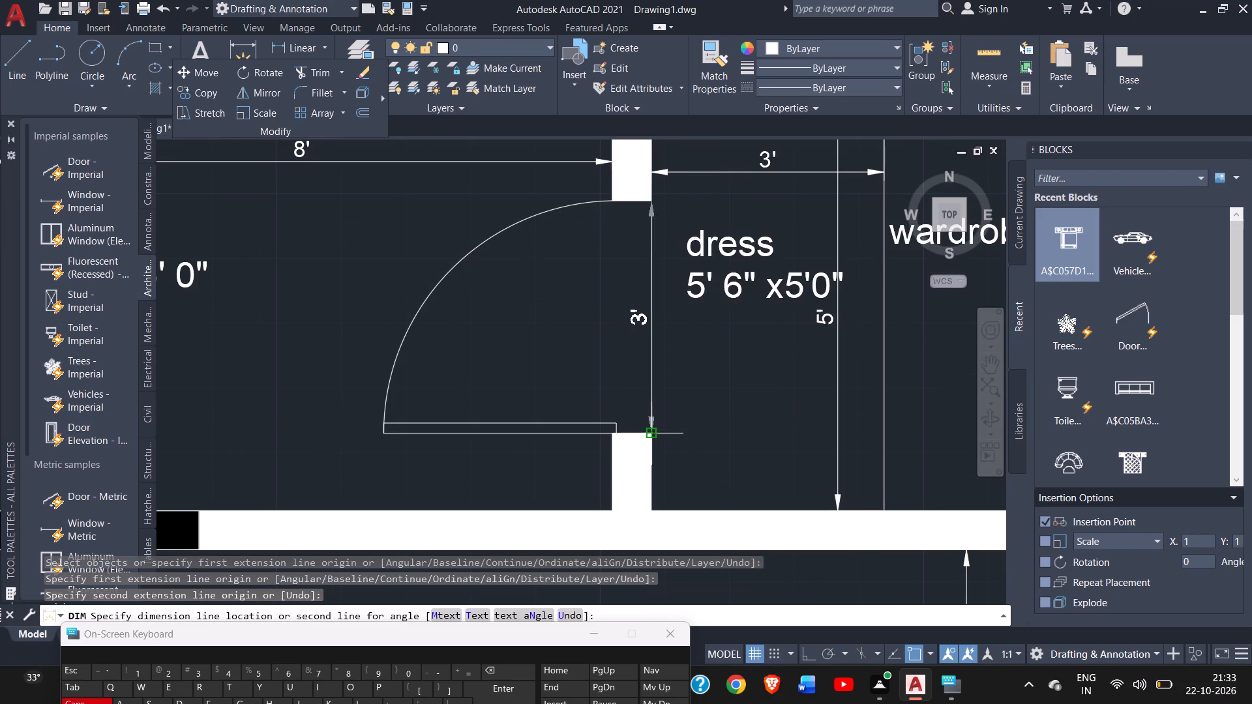
left_click(674, 427)
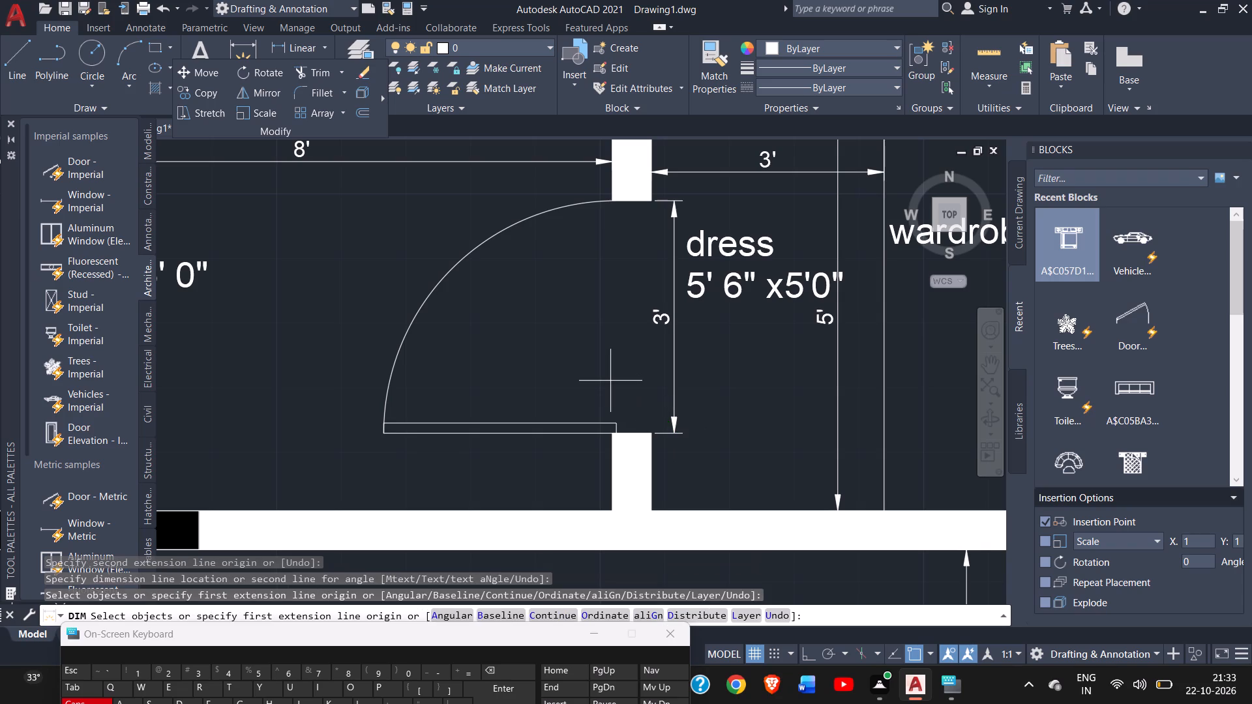
Dimension the door opening between the upper-left bath and dress, placing the dimension on the dress side.
scroll(610, 381, "down", 2, "ctrl")
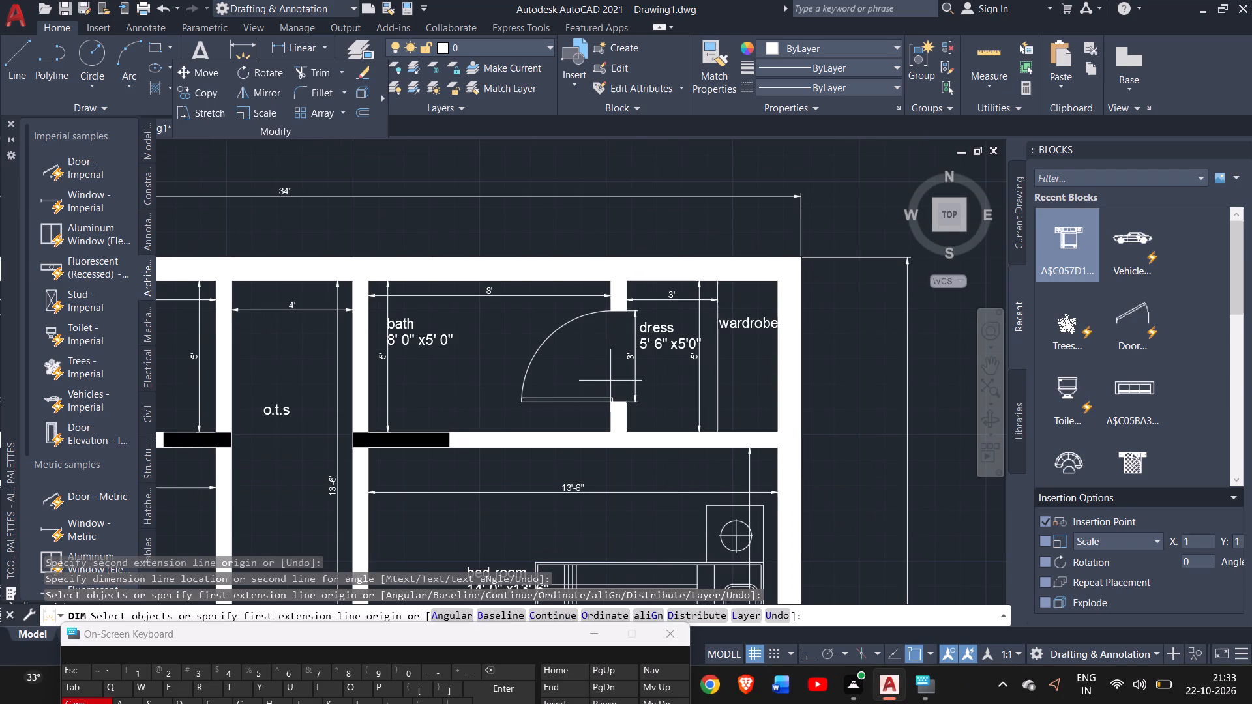
scroll(610, 381, "down", 1, "ctrl")
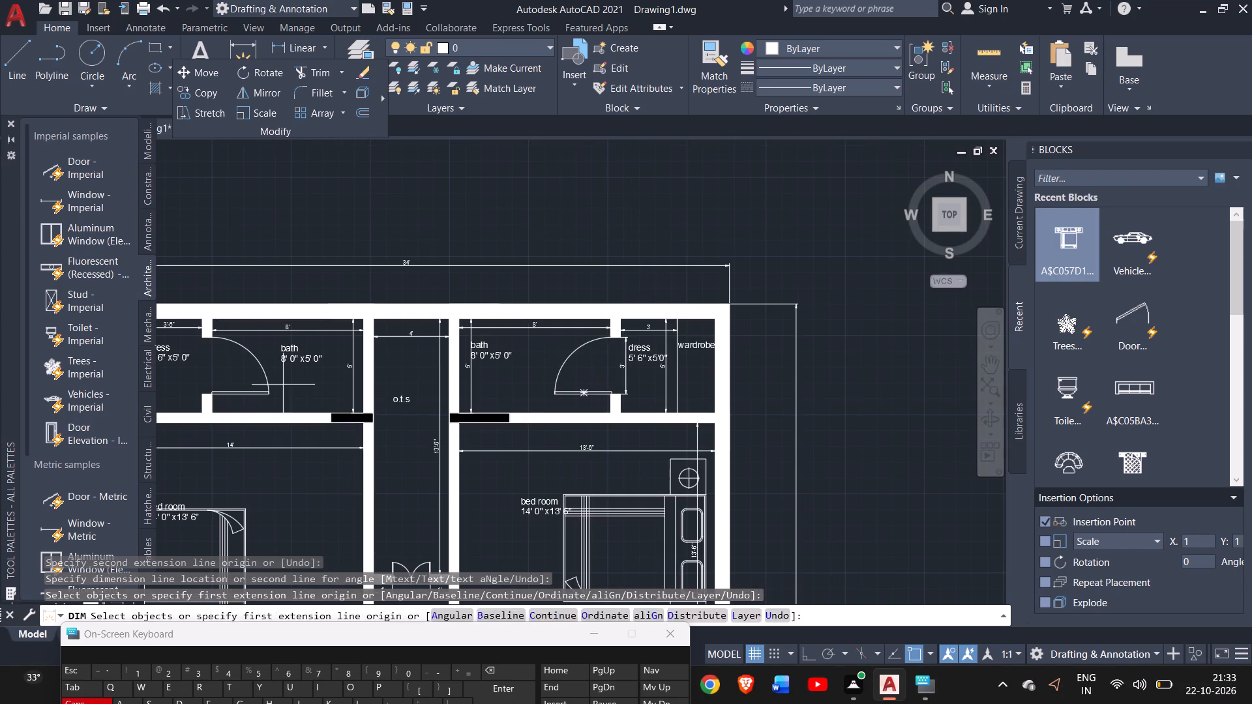
scroll(194, 347, "up", 2, "ctrl")
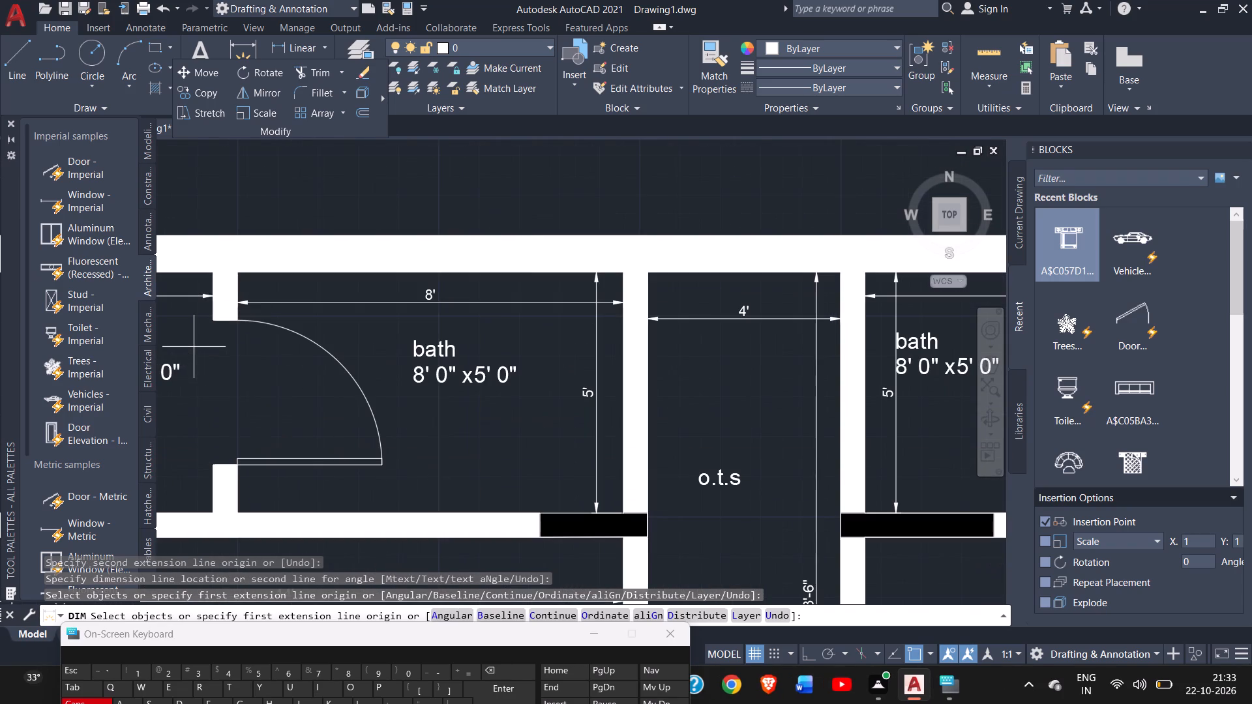
left_click_drag(213, 319, 175, 488)
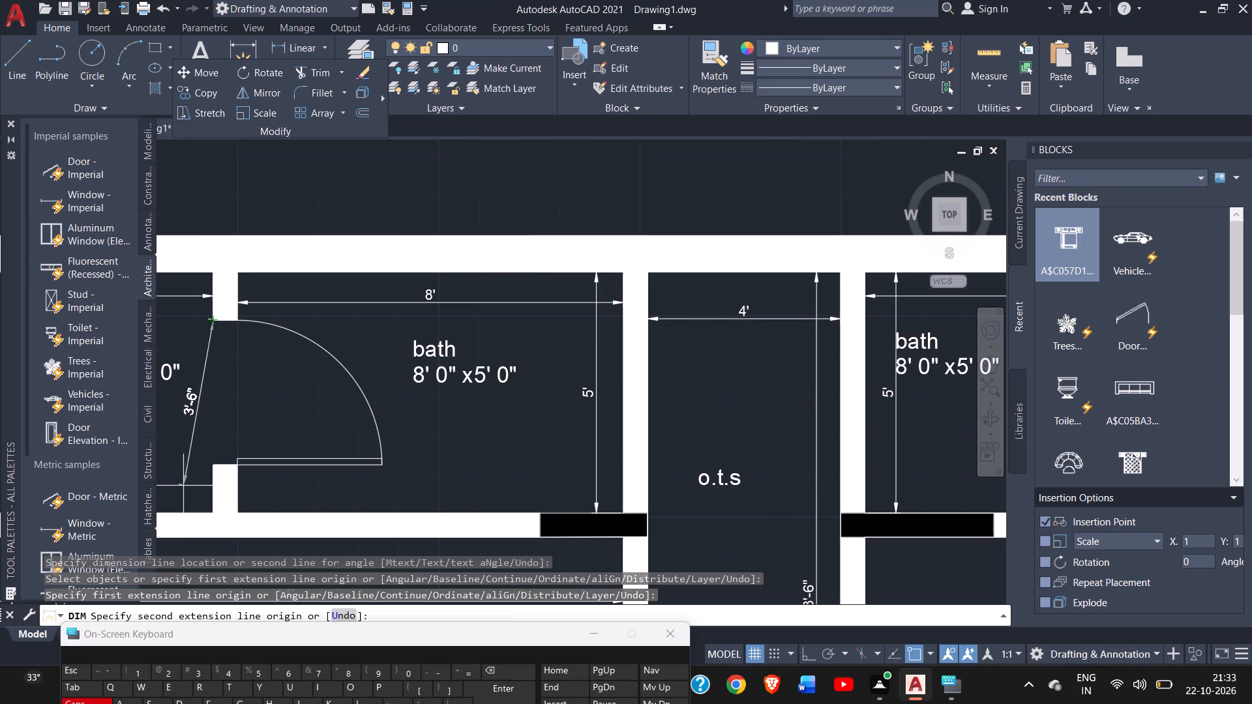
left_click(215, 469)
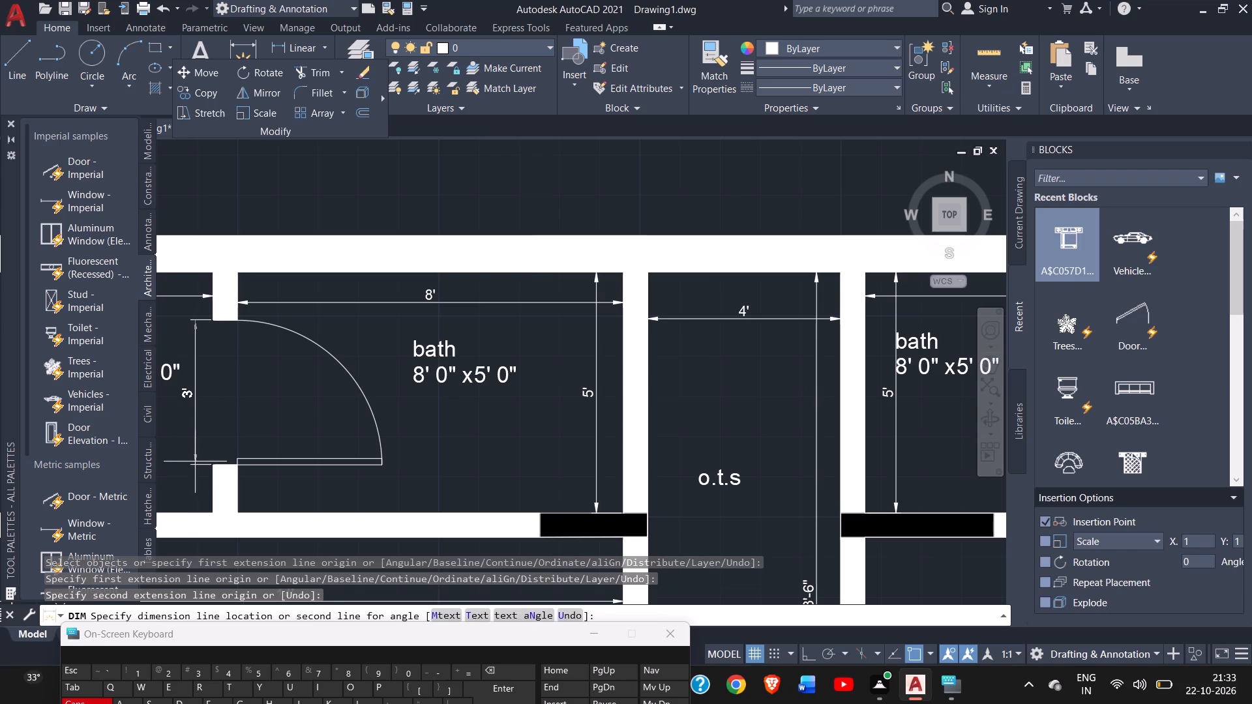
left_click(195, 462)
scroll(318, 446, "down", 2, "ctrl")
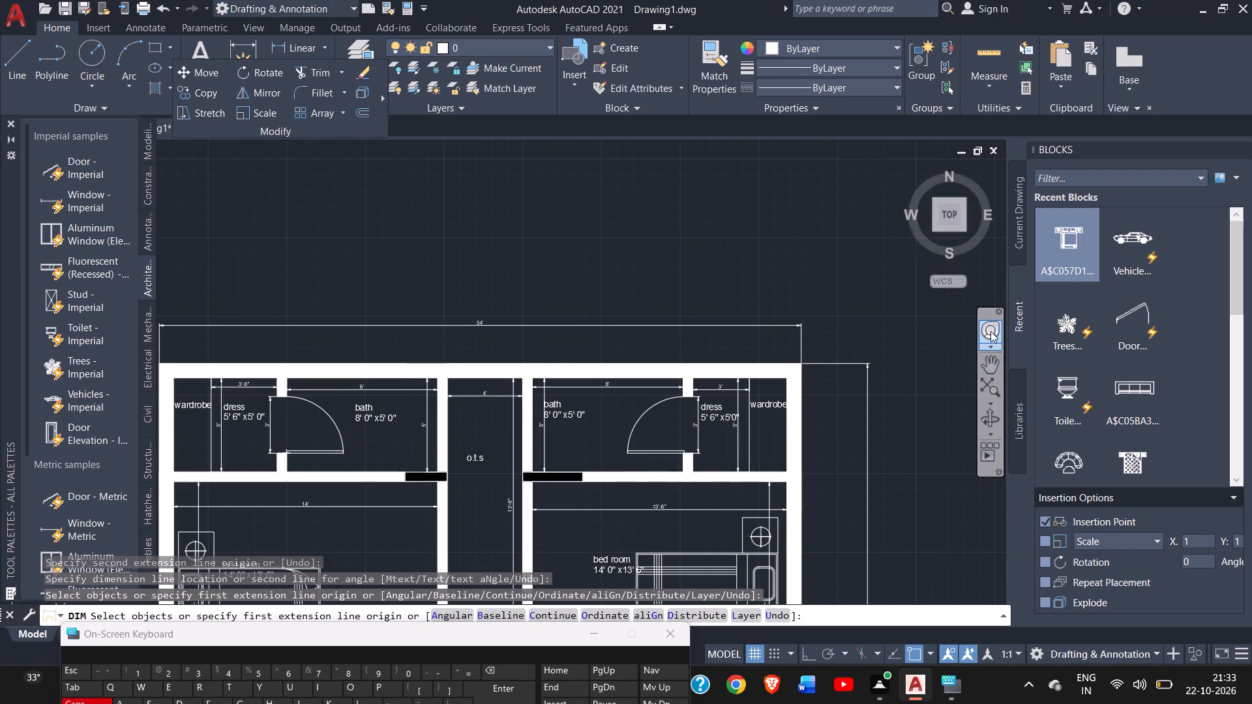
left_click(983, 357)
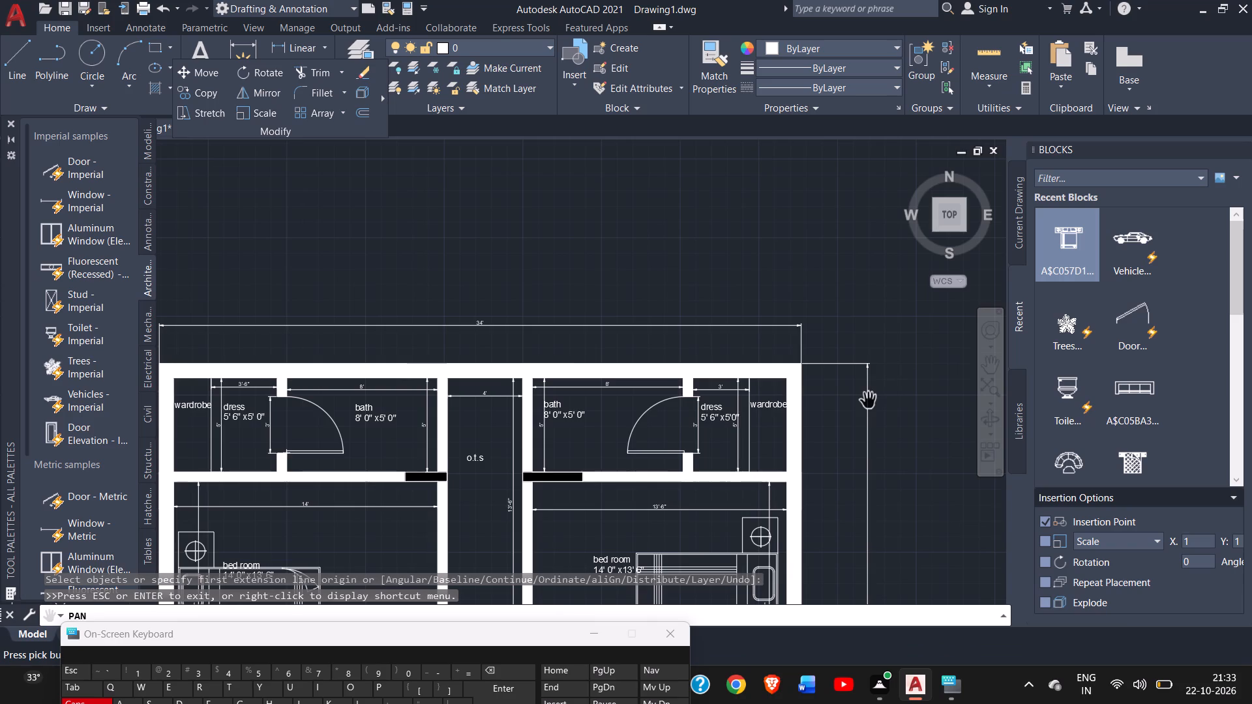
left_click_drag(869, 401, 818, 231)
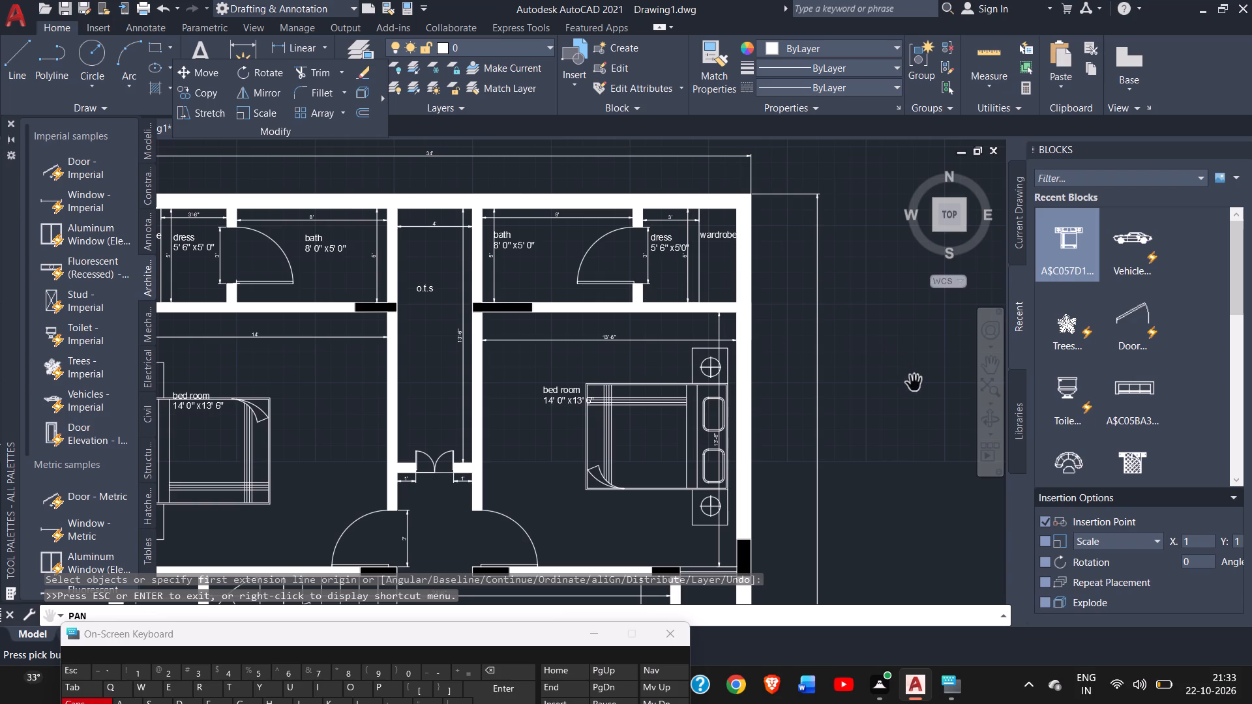
Dimension the door opening of the upper-right bedroom, placing the dimension on the passage side of the wall.
left_click_drag(800, 432, 865, 379)
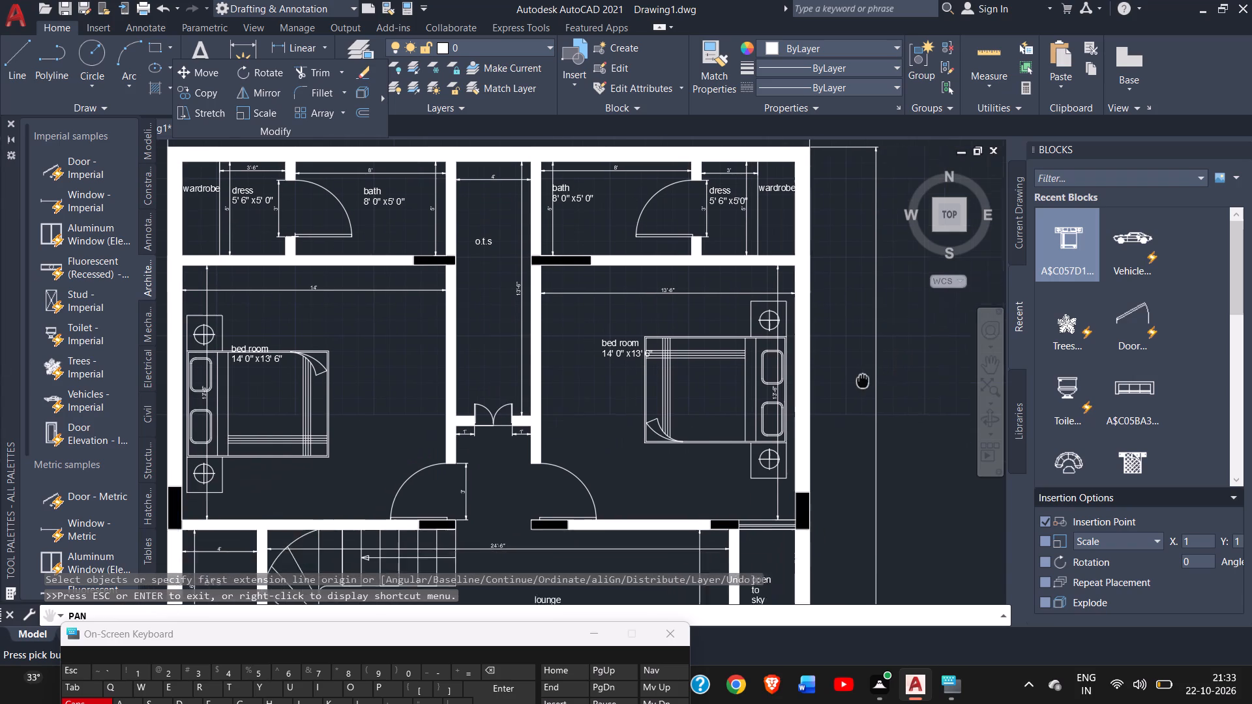
left_click_drag(865, 379, 872, 373)
left_click_drag(719, 480, 721, 435)
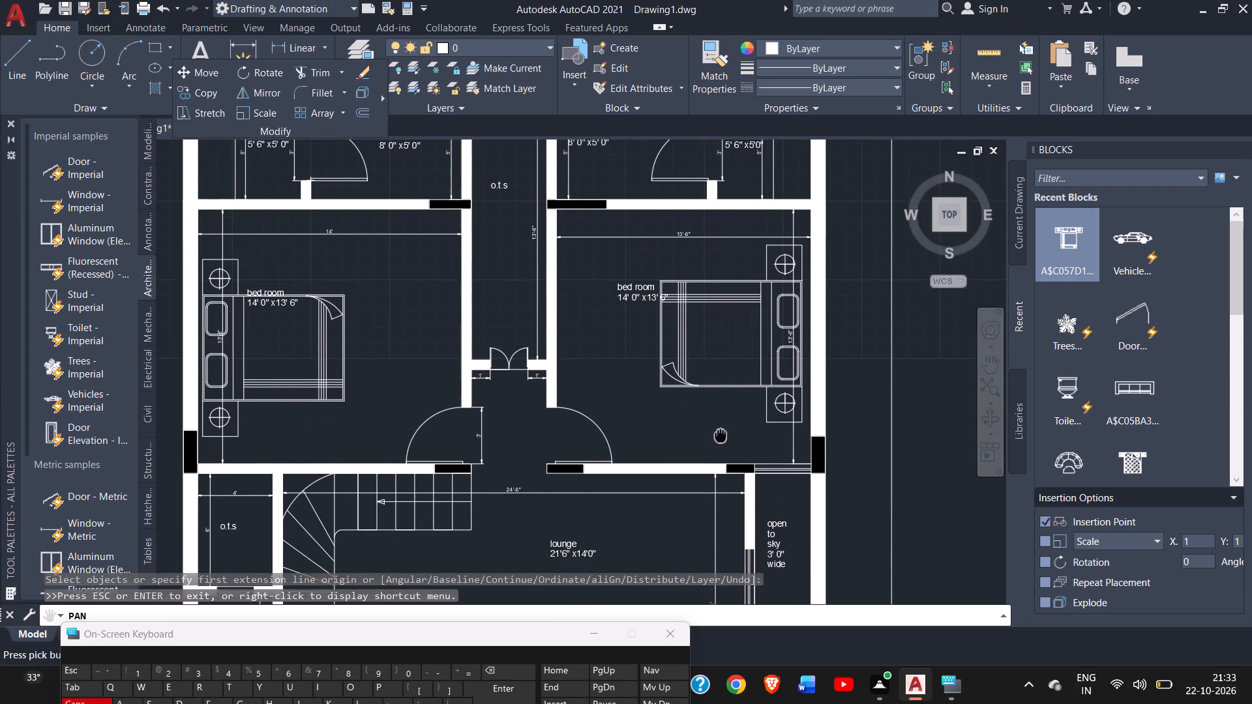
left_click_drag(721, 435, 720, 433)
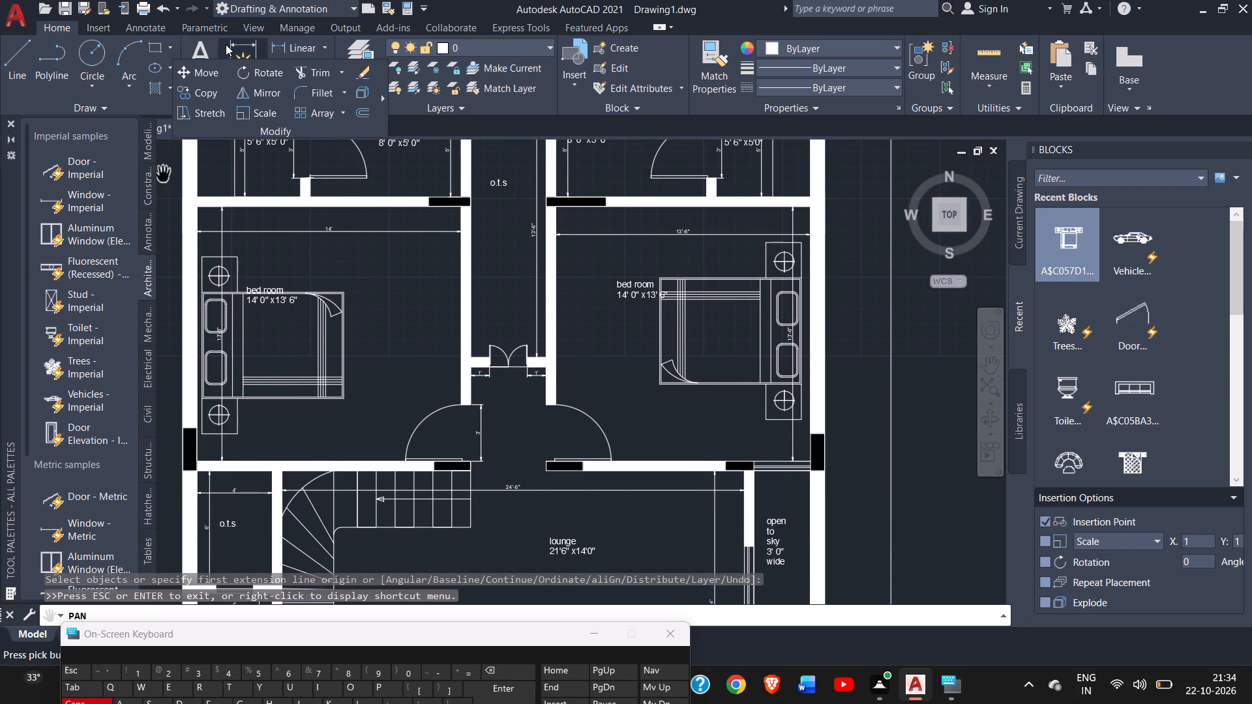
left_click(226, 44)
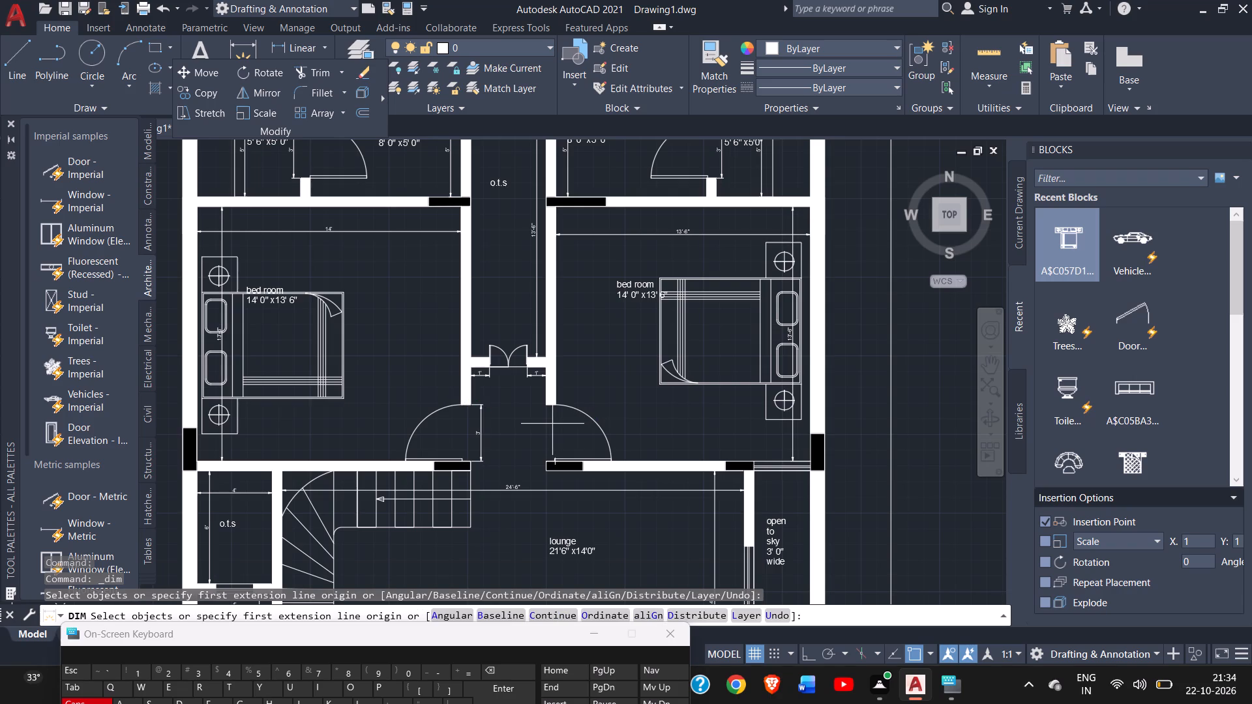
scroll(552, 424, "up", 2, "ctrl")
left_click_drag(533, 377, 528, 508)
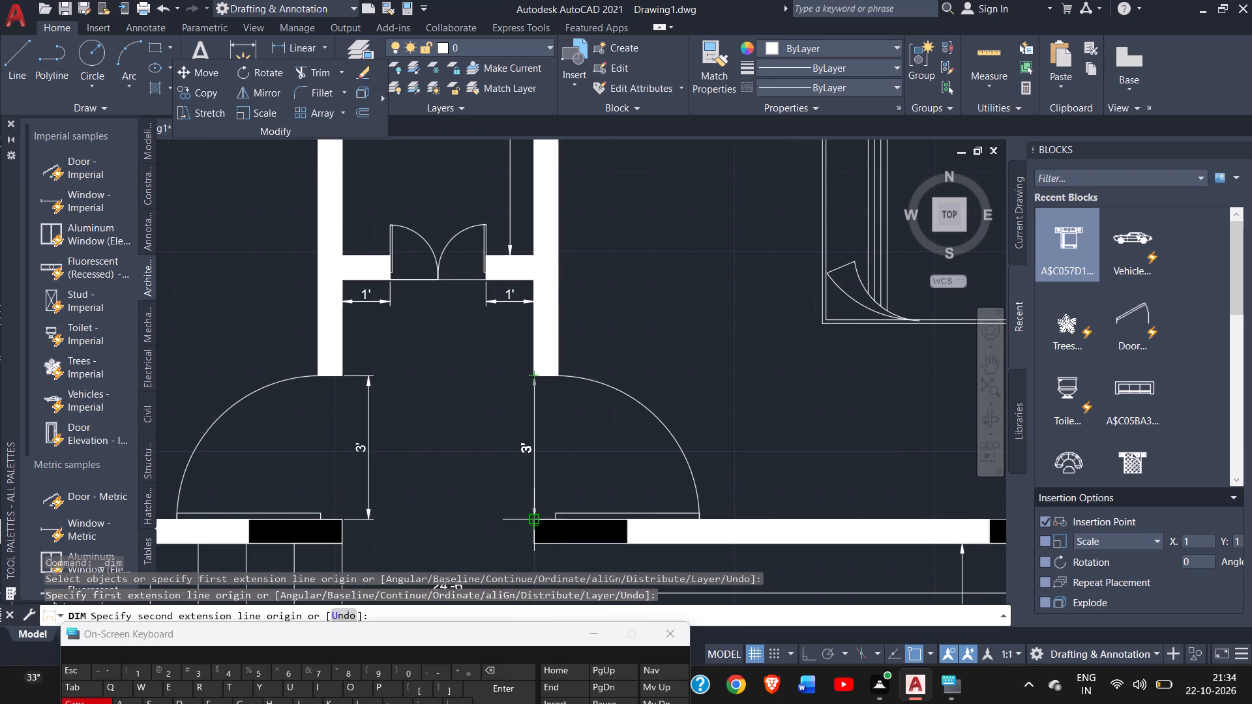
left_click_drag(533, 521, 505, 521)
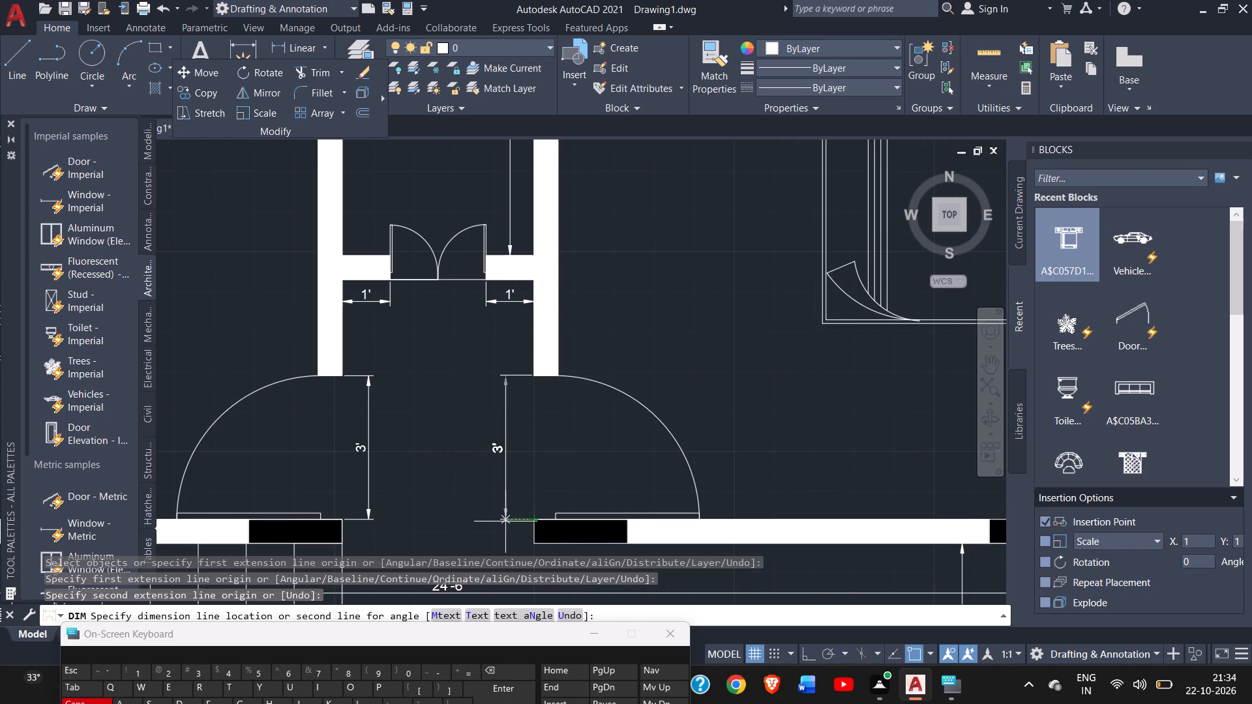
left_click(505, 521)
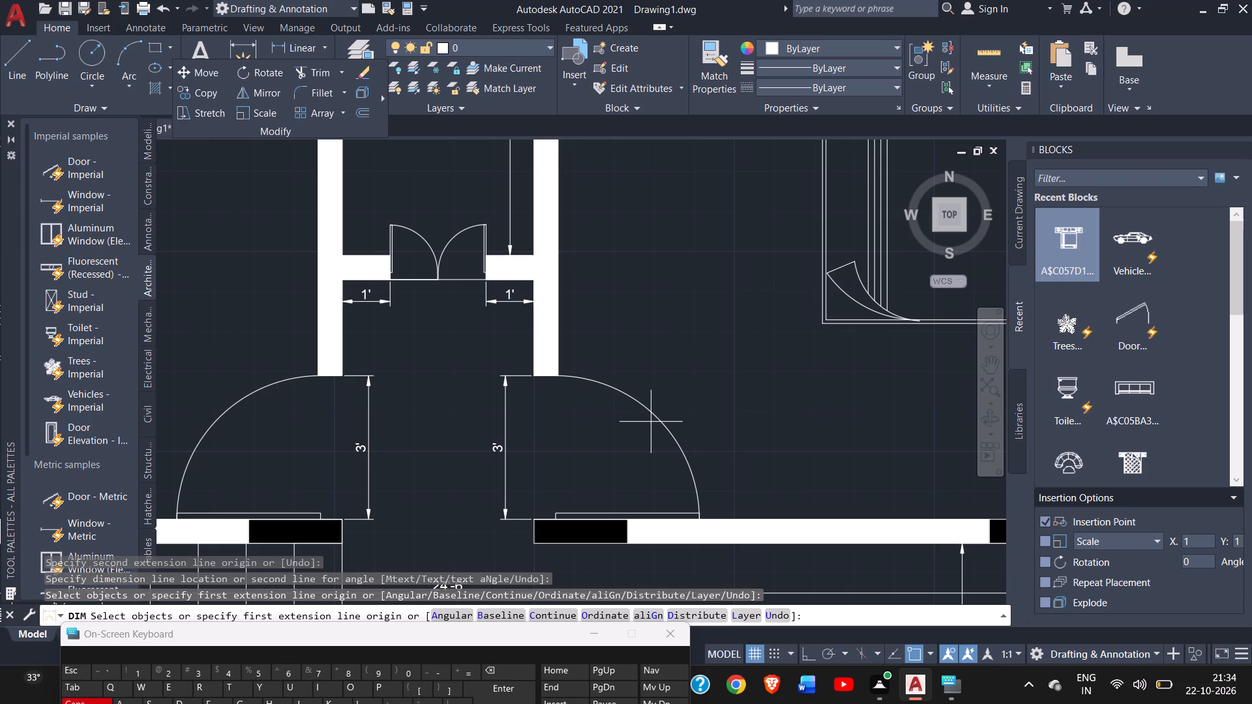
scroll(651, 422, "down", 3, "ctrl")
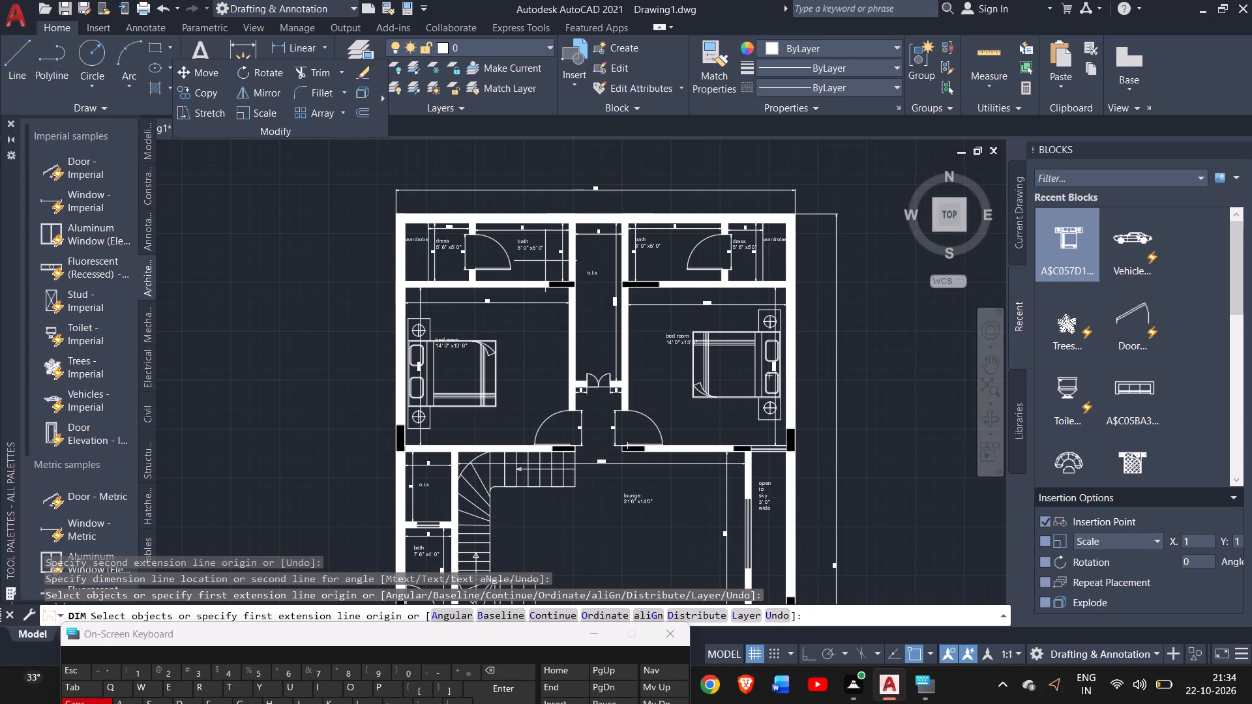
scroll(545, 261, "up", 2, "ctrl")
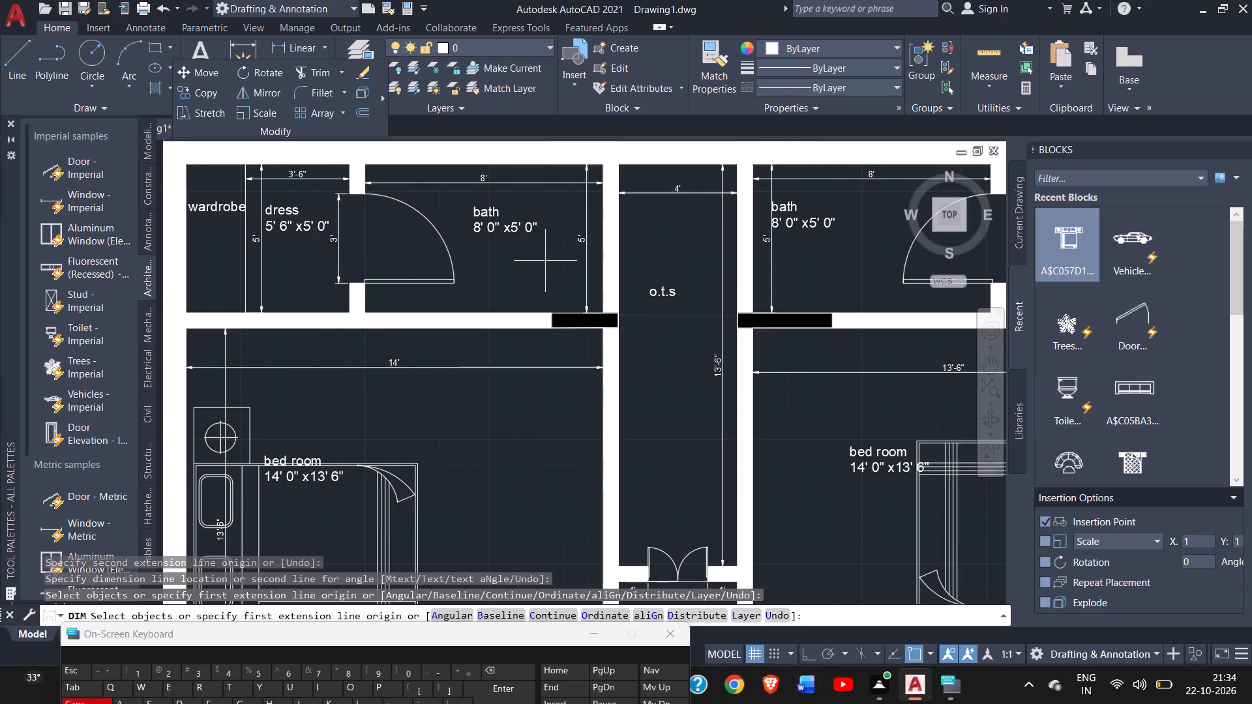
scroll(545, 261, "down", 1, "ctrl")
right_click(230, 344)
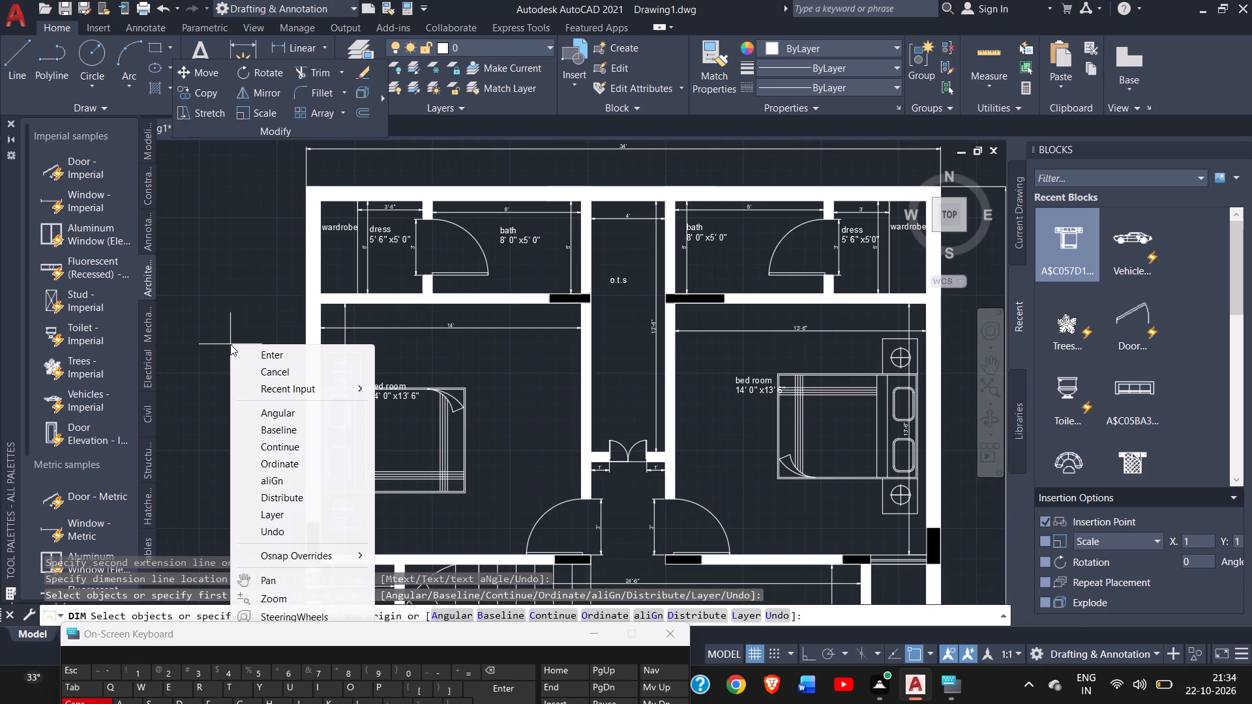
left_click(249, 349)
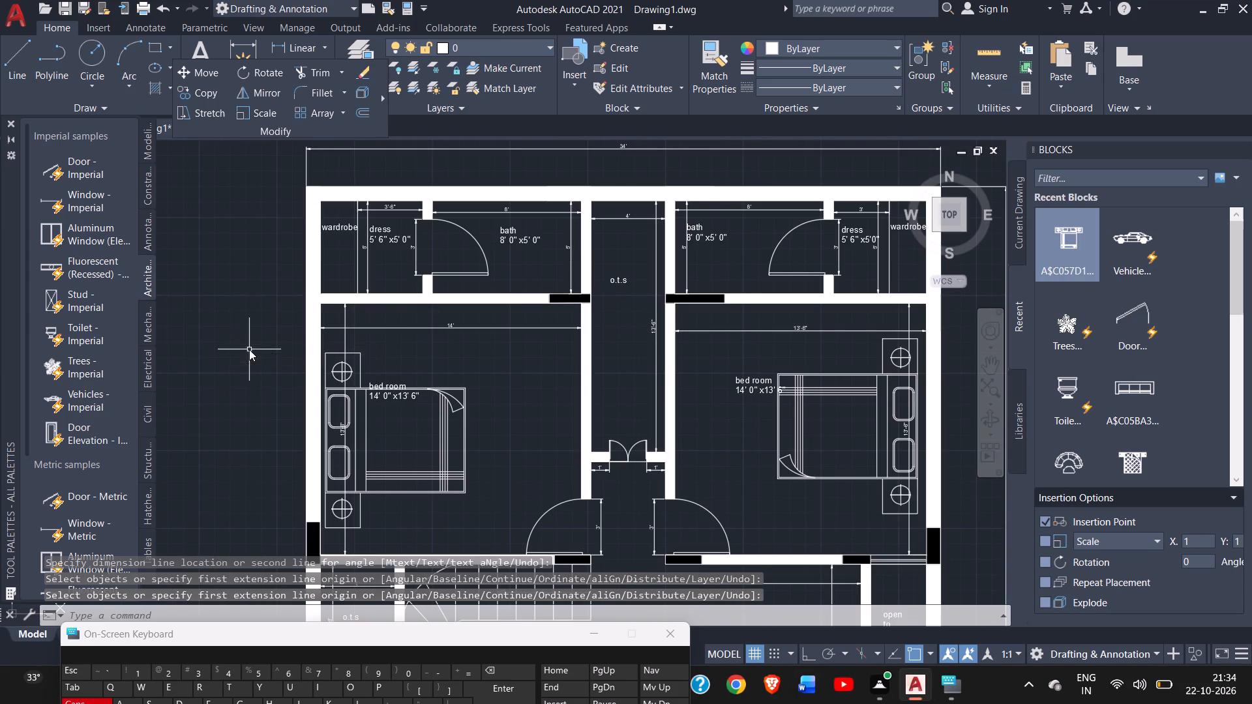
Start a hatch with the diagonal-line pattern and apply it to the upper-left and upper-right baths.
left_click(148, 87)
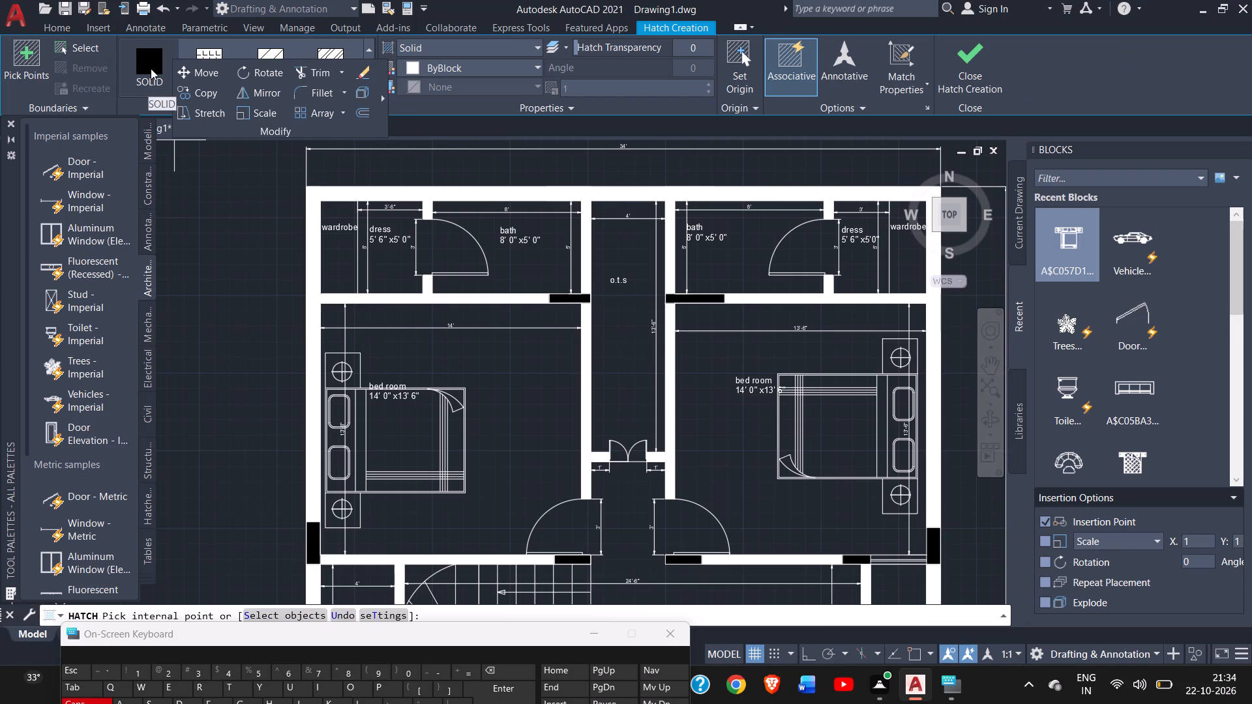
left_click(346, 53)
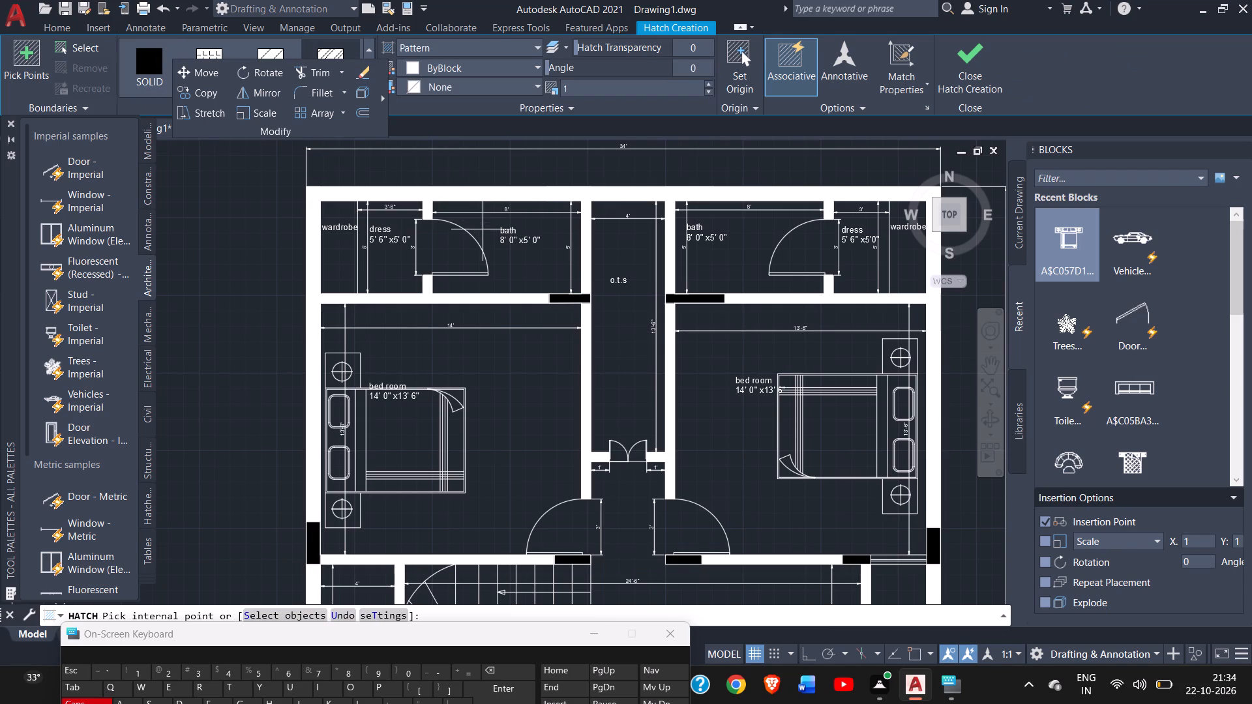
left_click(483, 230)
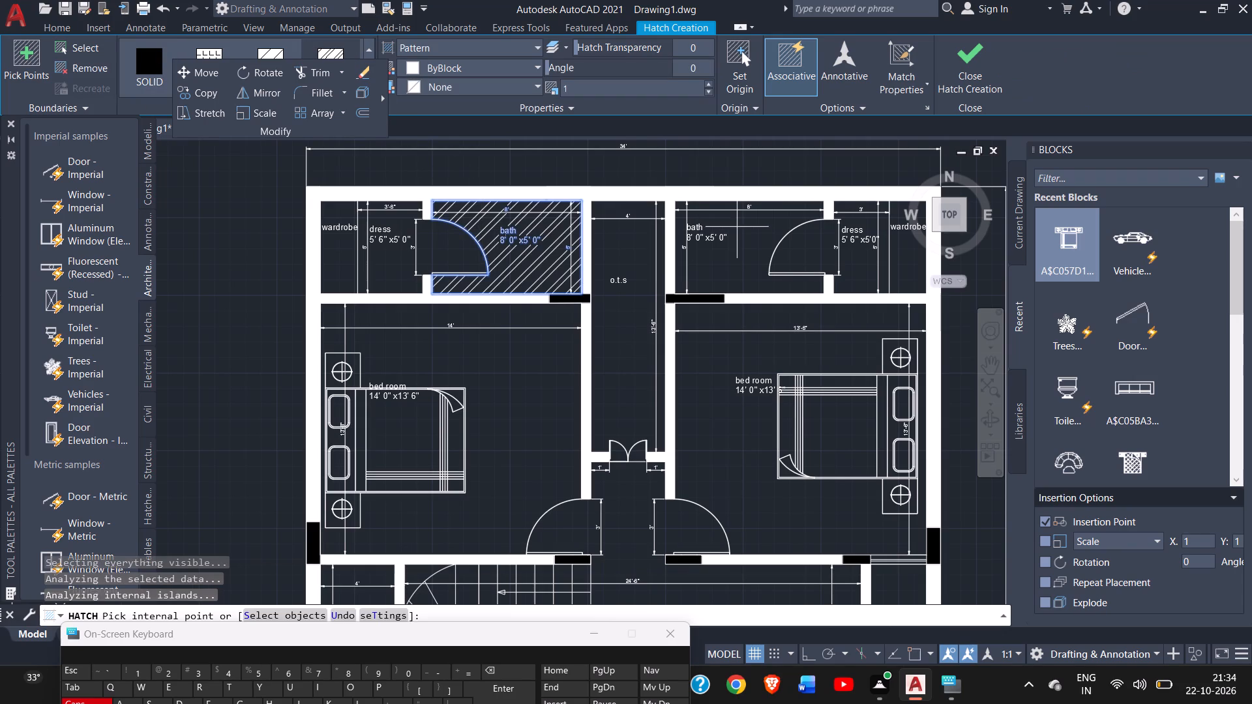
left_click(737, 227)
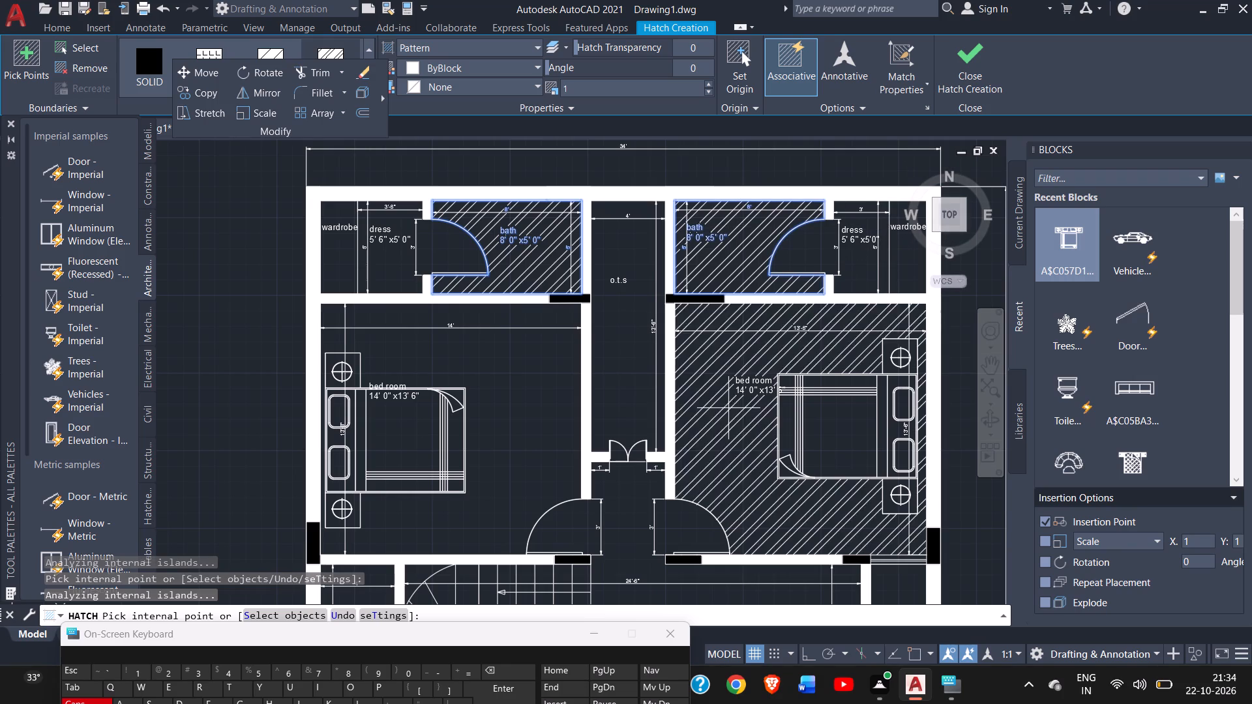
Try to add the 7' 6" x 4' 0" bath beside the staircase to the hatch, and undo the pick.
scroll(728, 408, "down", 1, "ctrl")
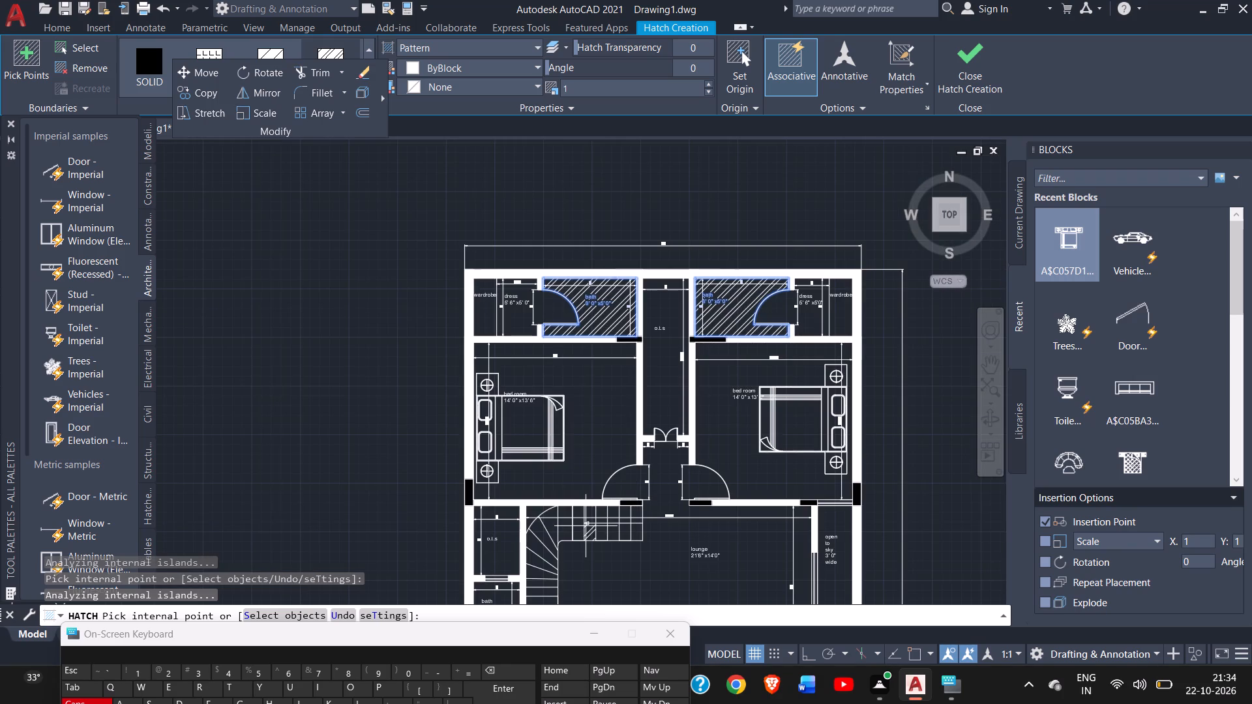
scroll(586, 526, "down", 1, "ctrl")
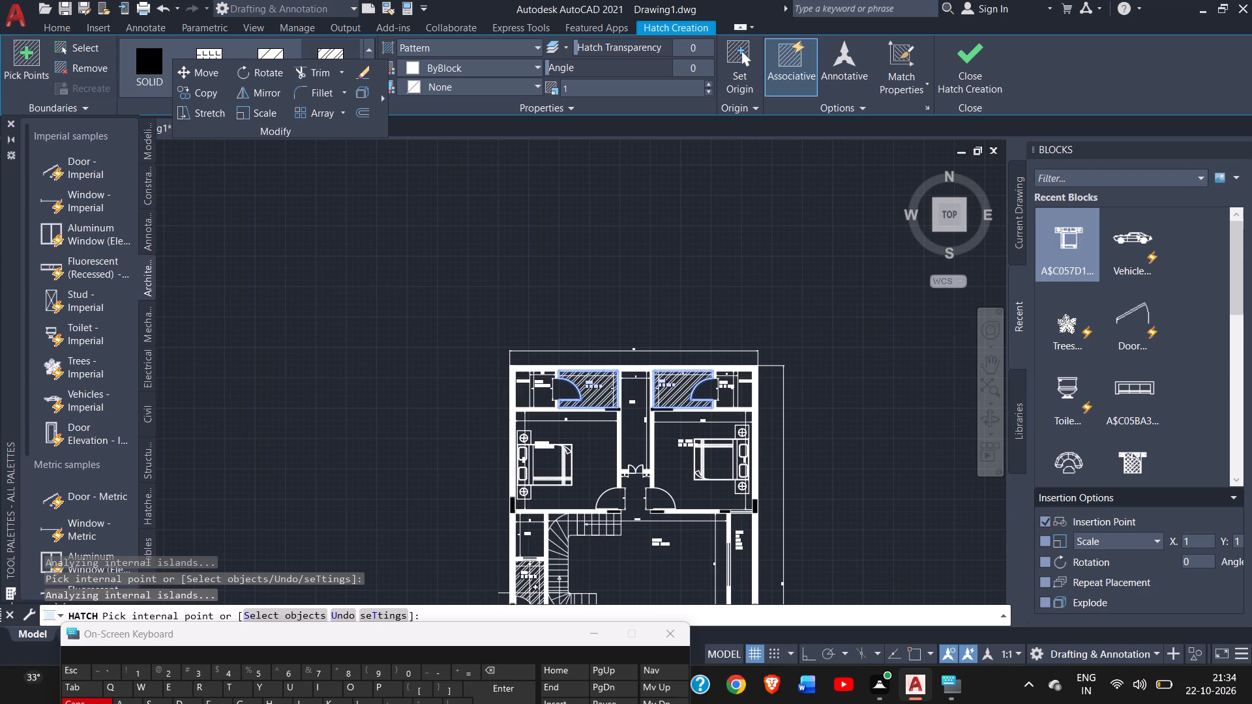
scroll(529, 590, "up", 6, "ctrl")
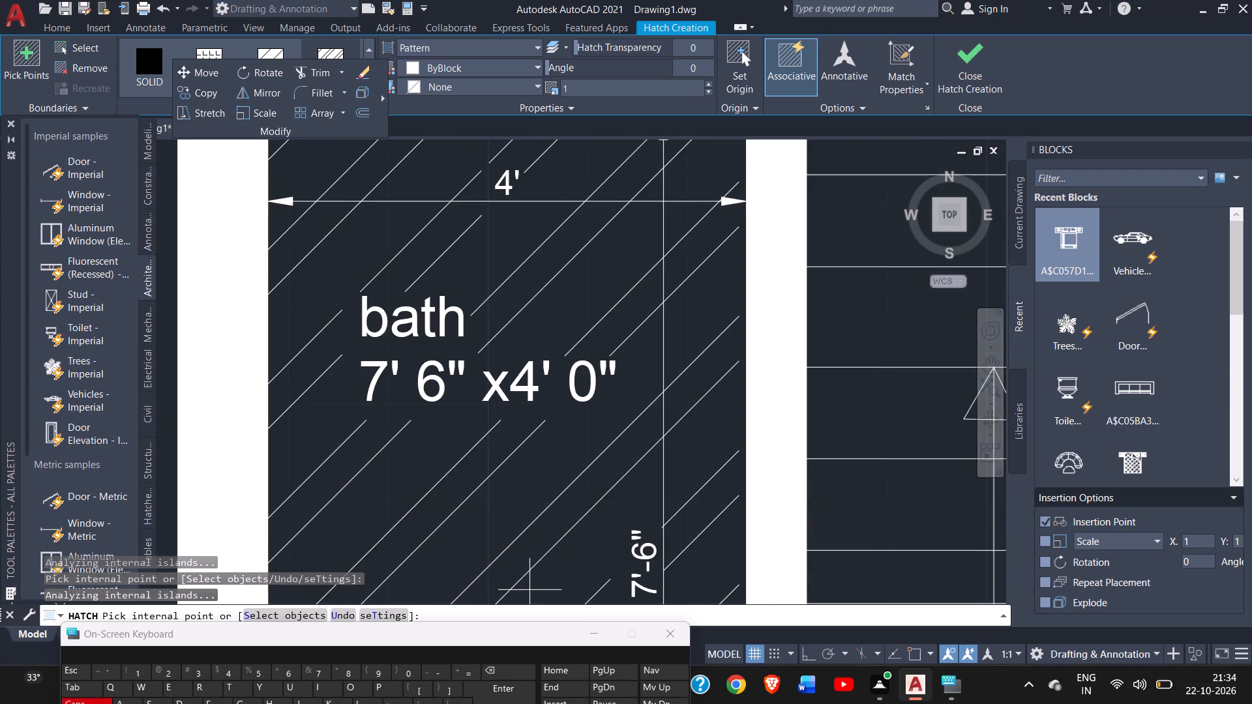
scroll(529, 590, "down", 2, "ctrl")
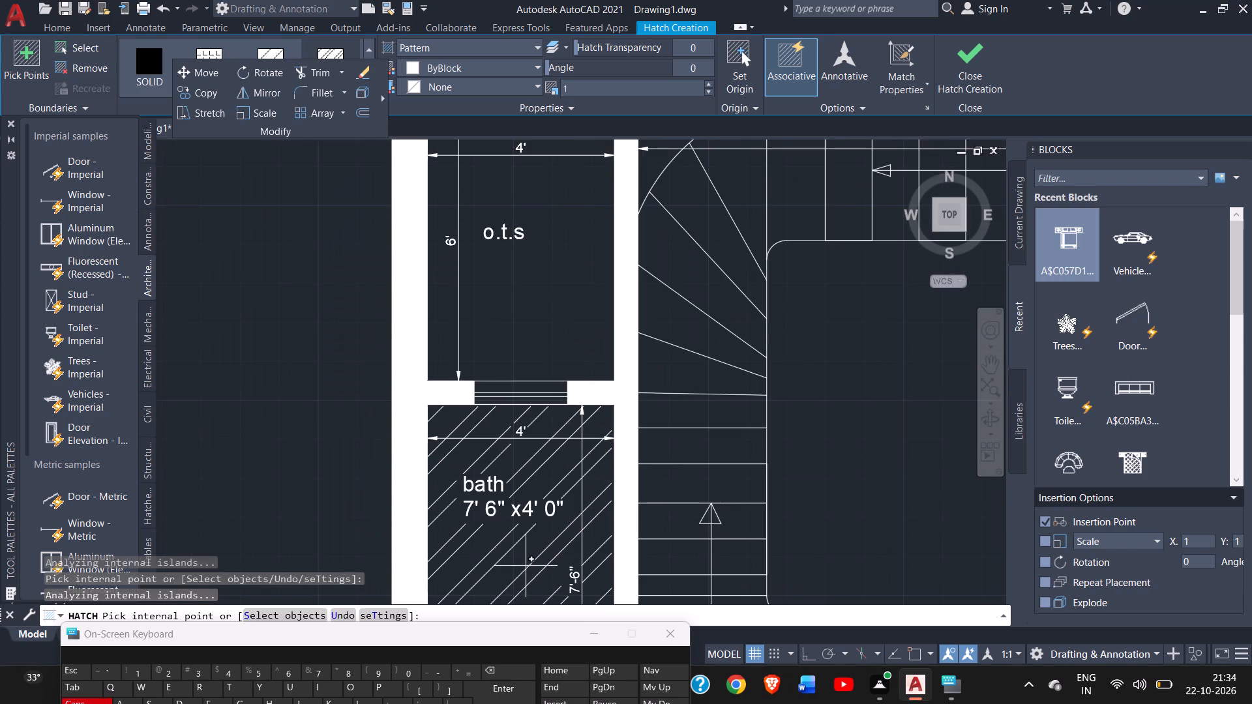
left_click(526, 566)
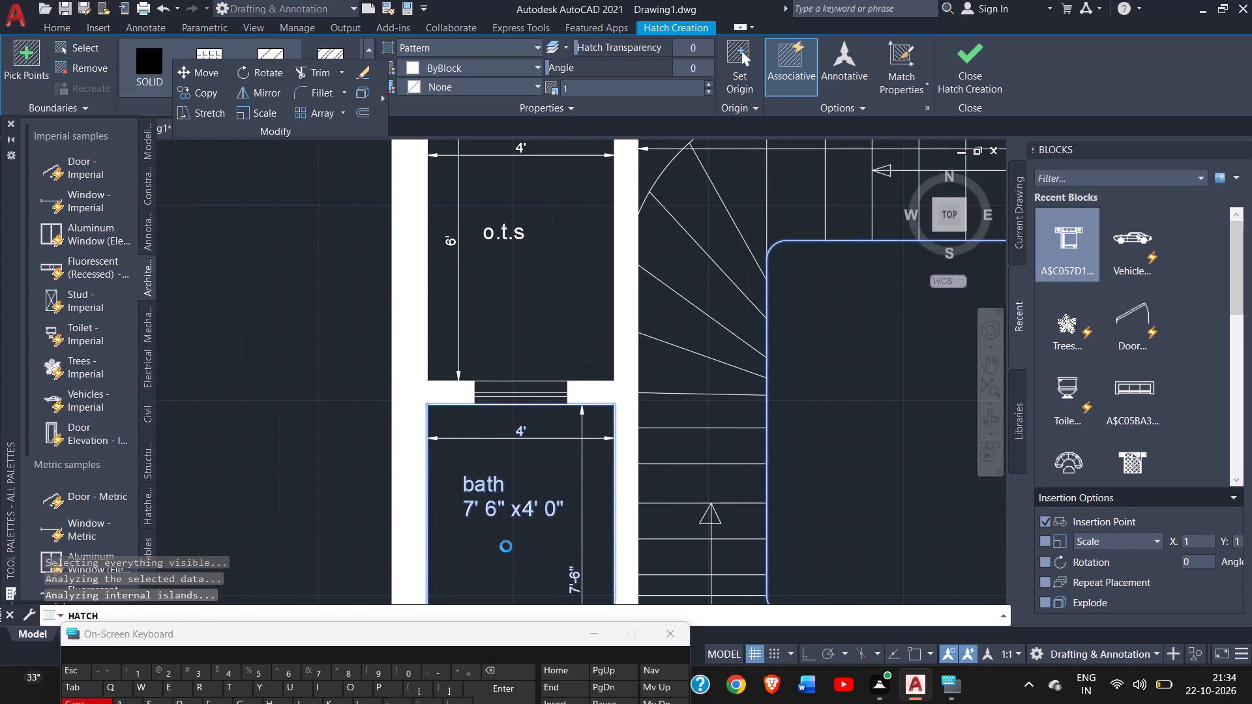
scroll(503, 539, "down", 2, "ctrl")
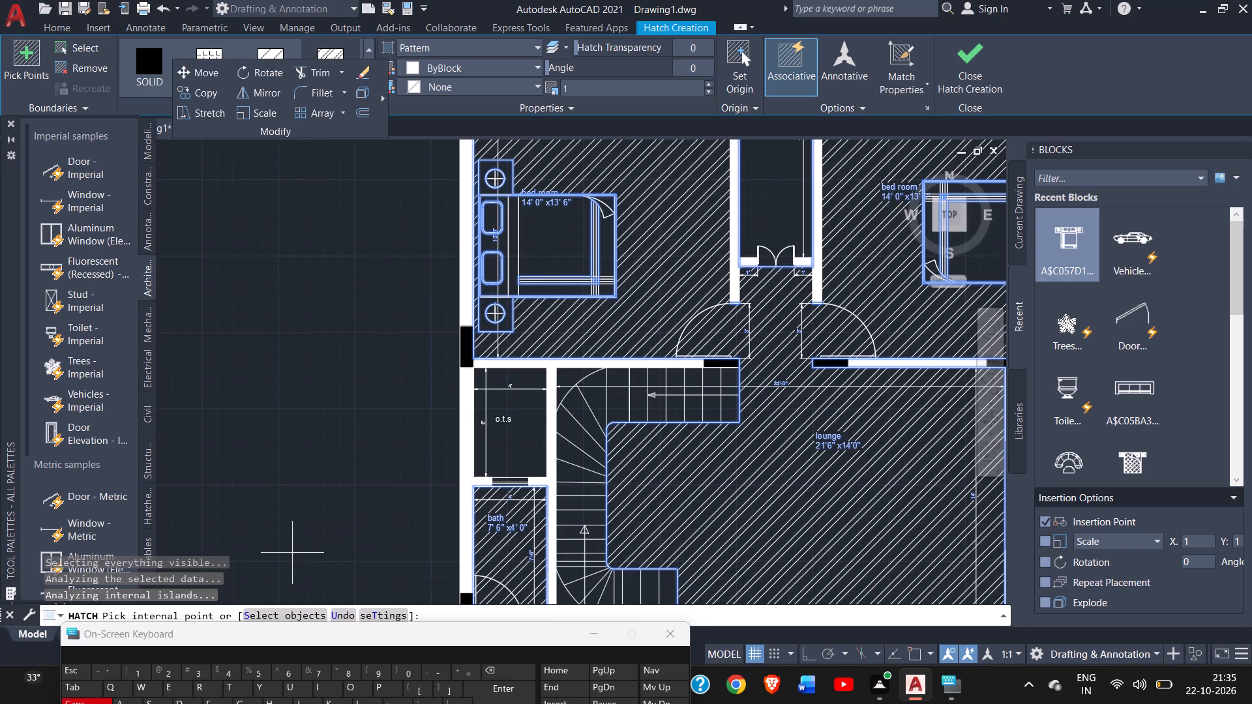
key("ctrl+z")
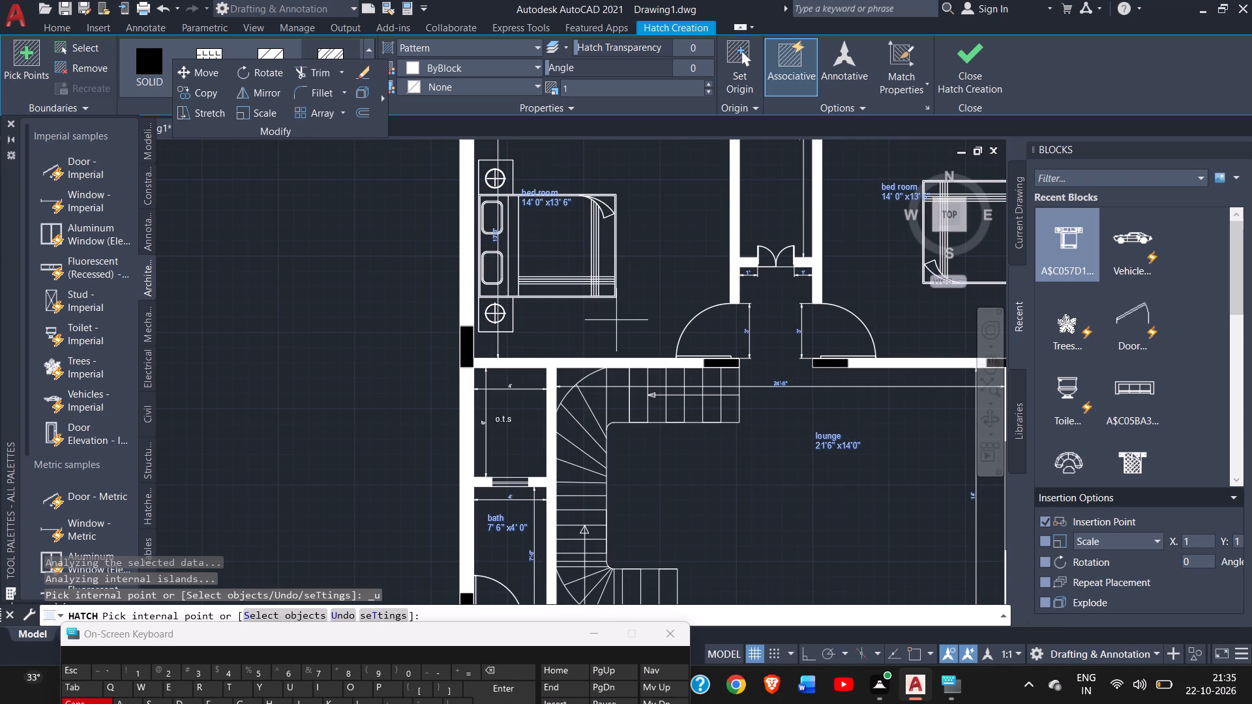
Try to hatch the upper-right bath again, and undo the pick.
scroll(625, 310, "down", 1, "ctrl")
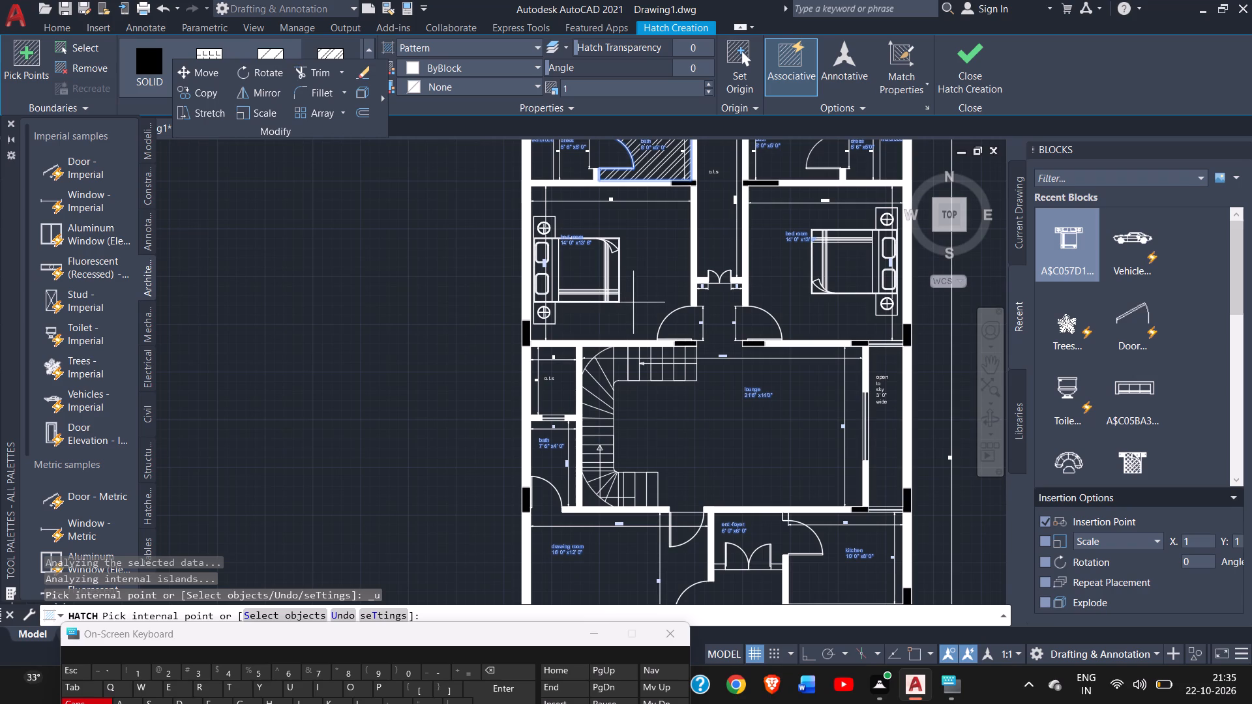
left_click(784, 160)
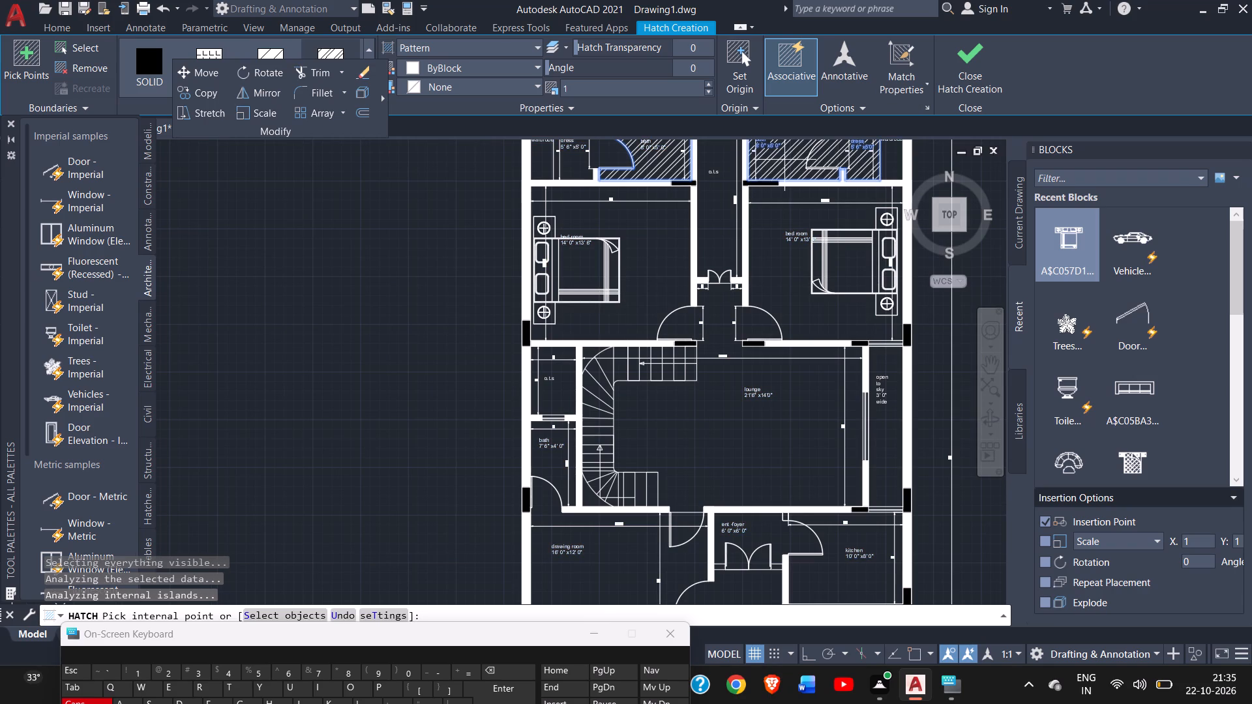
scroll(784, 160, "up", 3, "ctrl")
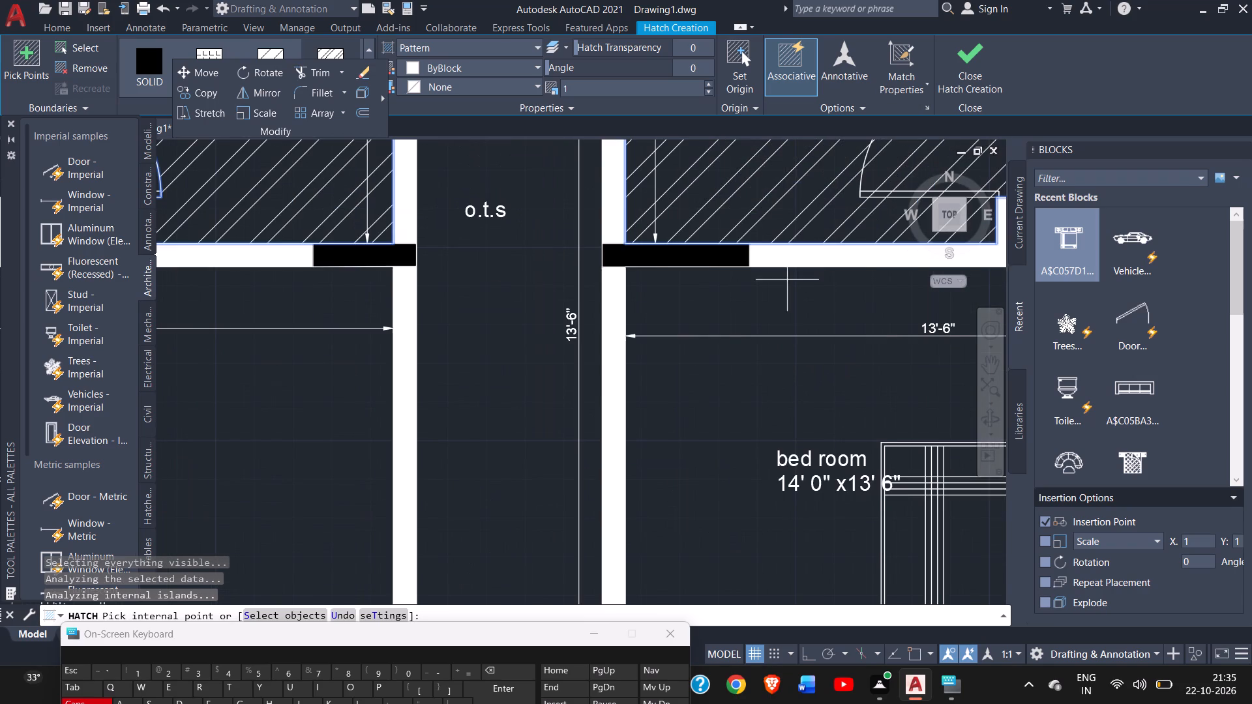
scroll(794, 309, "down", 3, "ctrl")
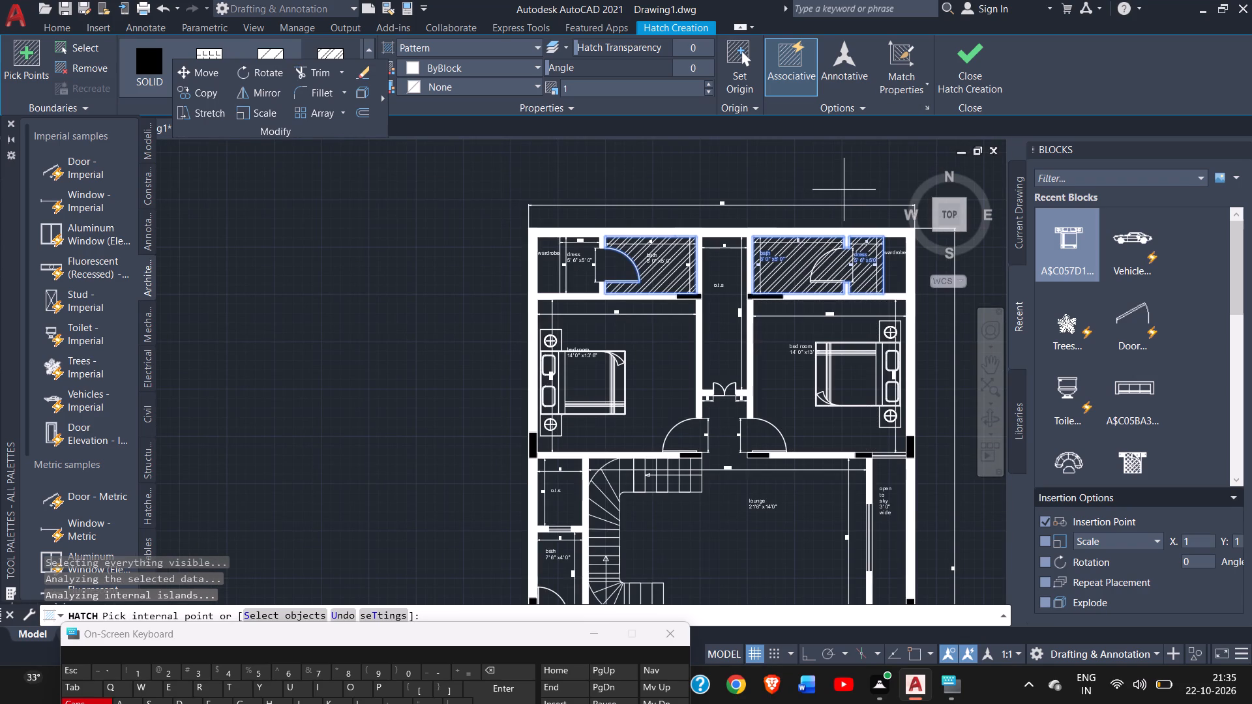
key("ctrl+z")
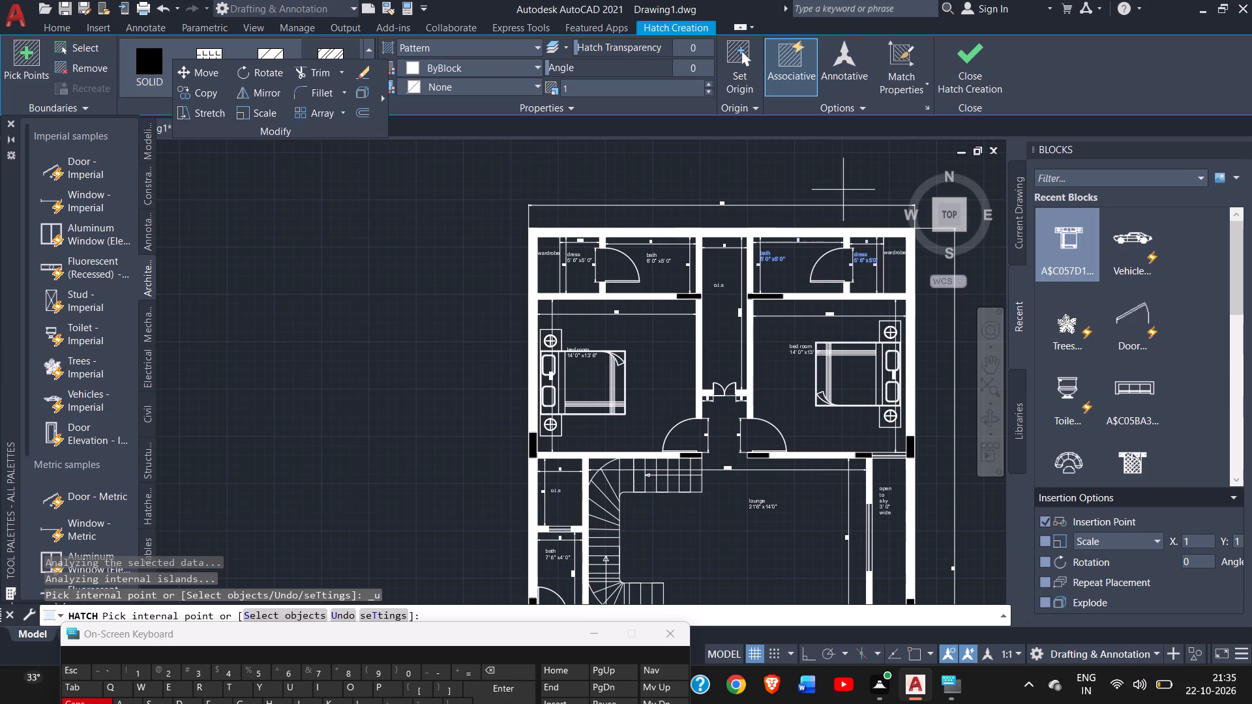
Hatch the upper-left and upper-right baths and the 7' 6" x 4' 0" bath beside the staircase with the diagonal-line pattern.
left_click(679, 271)
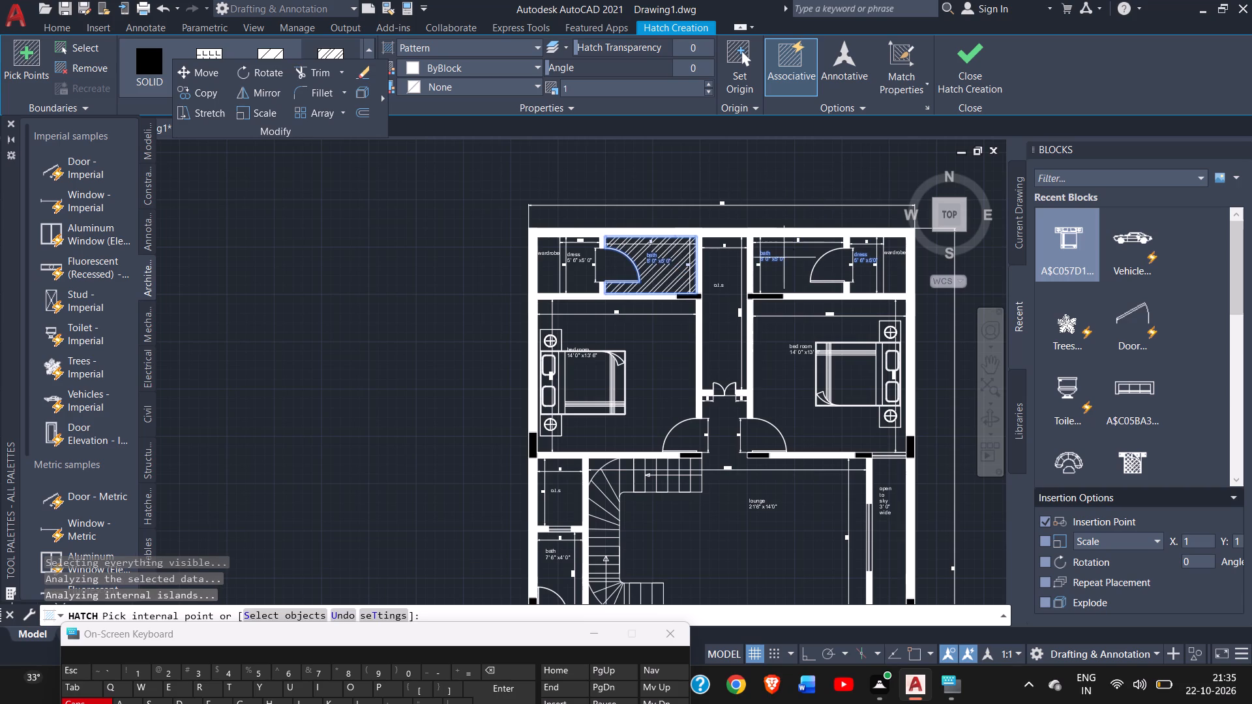
left_click(787, 257)
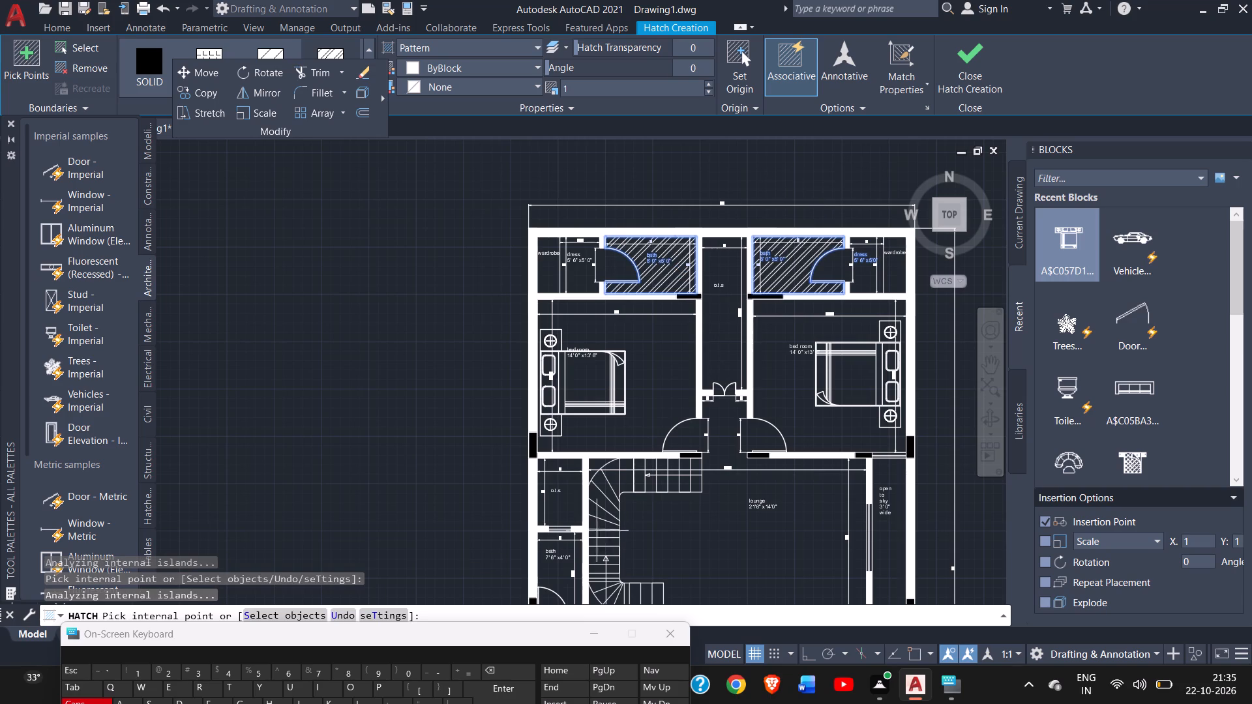
left_click(577, 563)
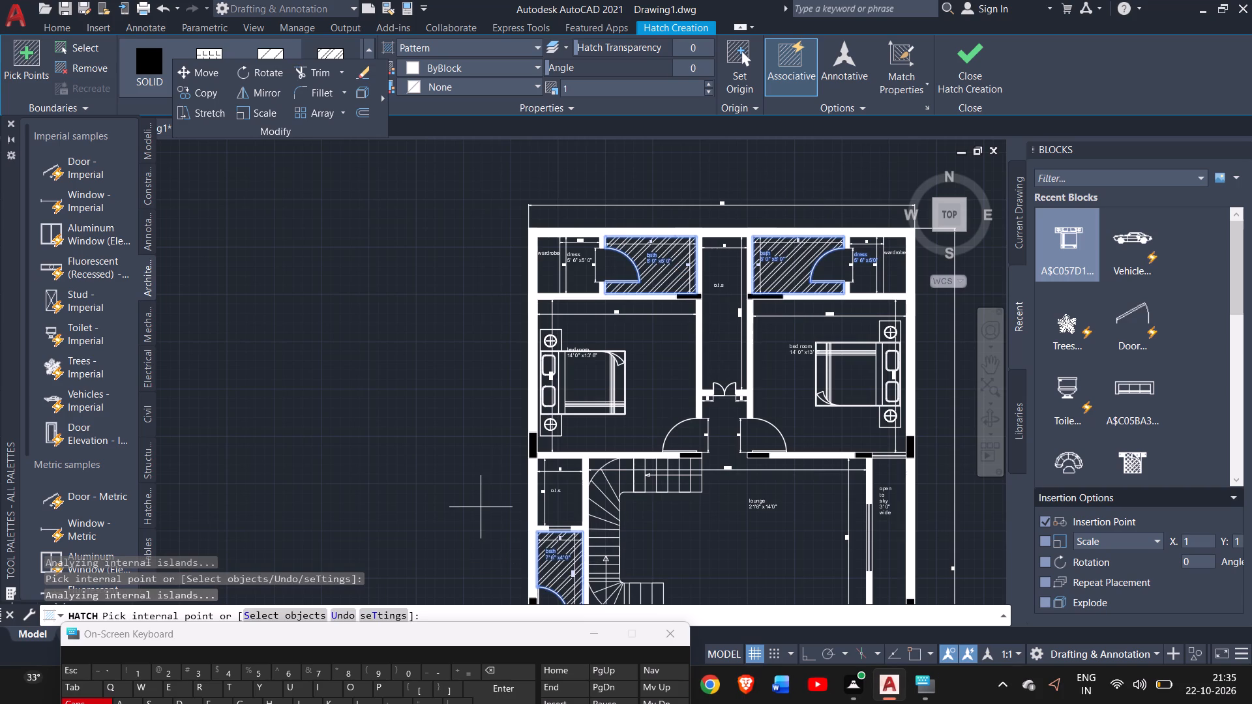
Extend the diagonal hatch to both wardrobes and the 3' 0" wide open-to-sky strip beside the lounge.
scroll(480, 506, "down", 2, "ctrl")
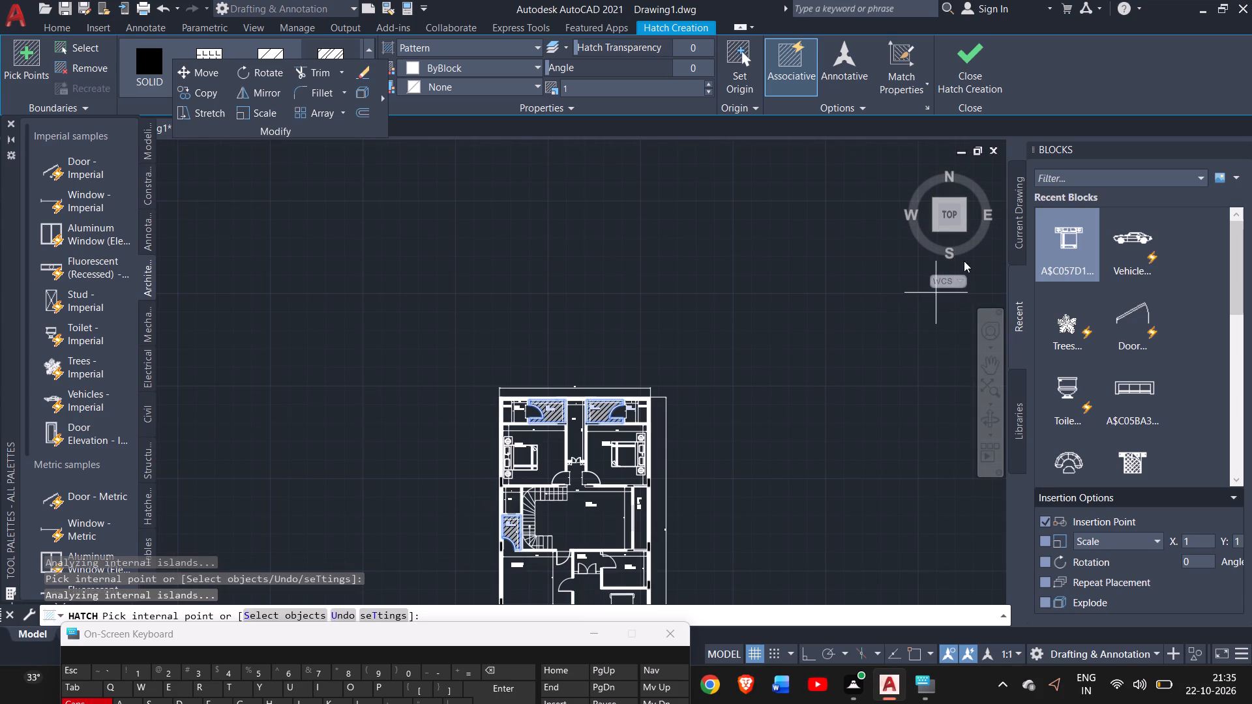
left_click(989, 364)
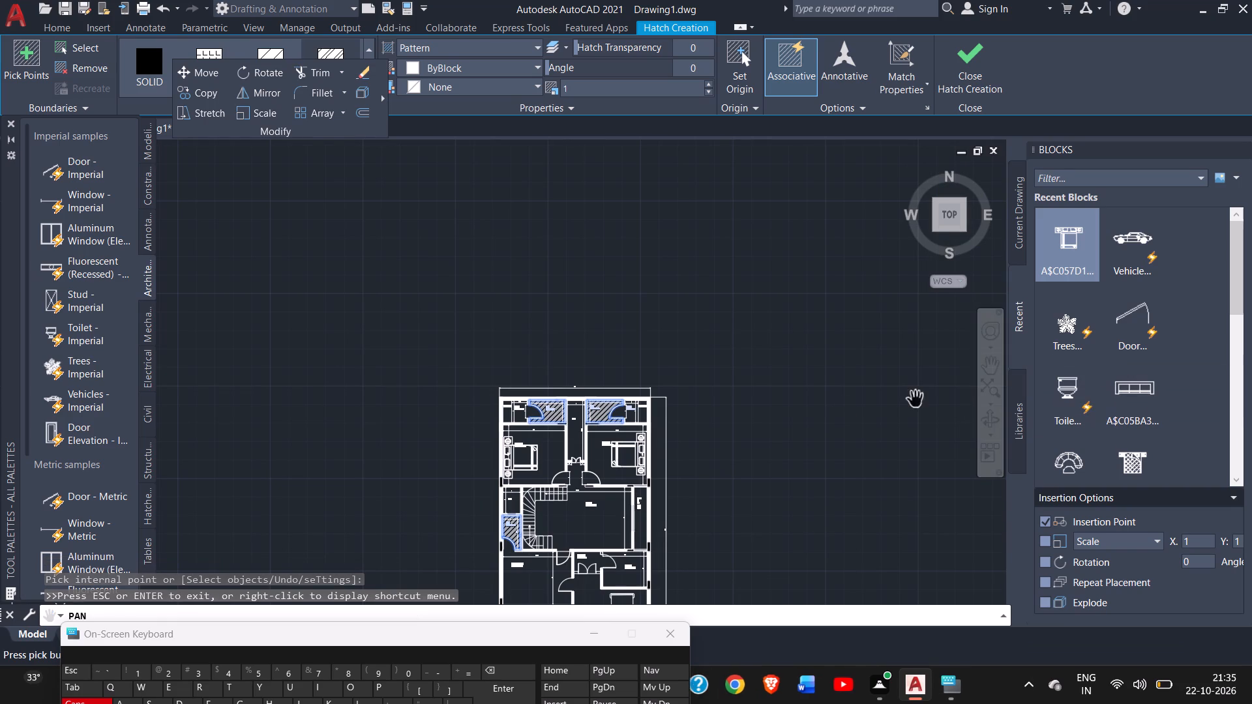
left_click_drag(797, 432, 800, 305)
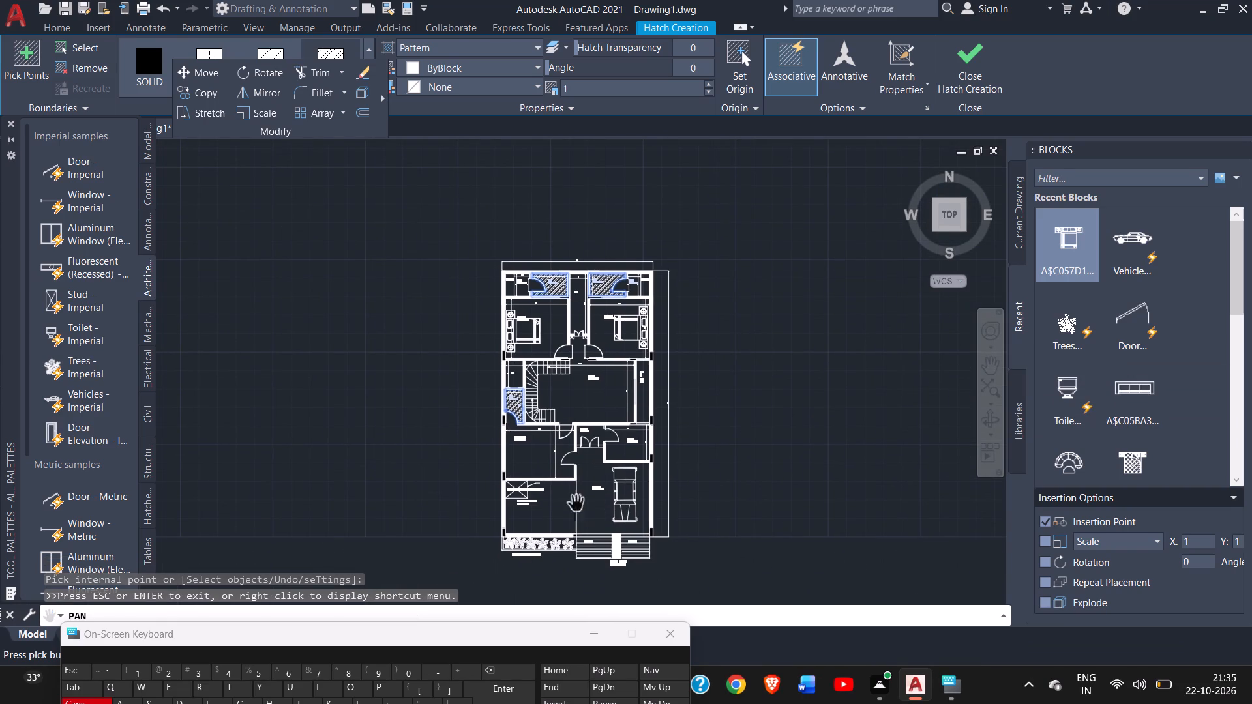
scroll(567, 484, "up", 2, "ctrl")
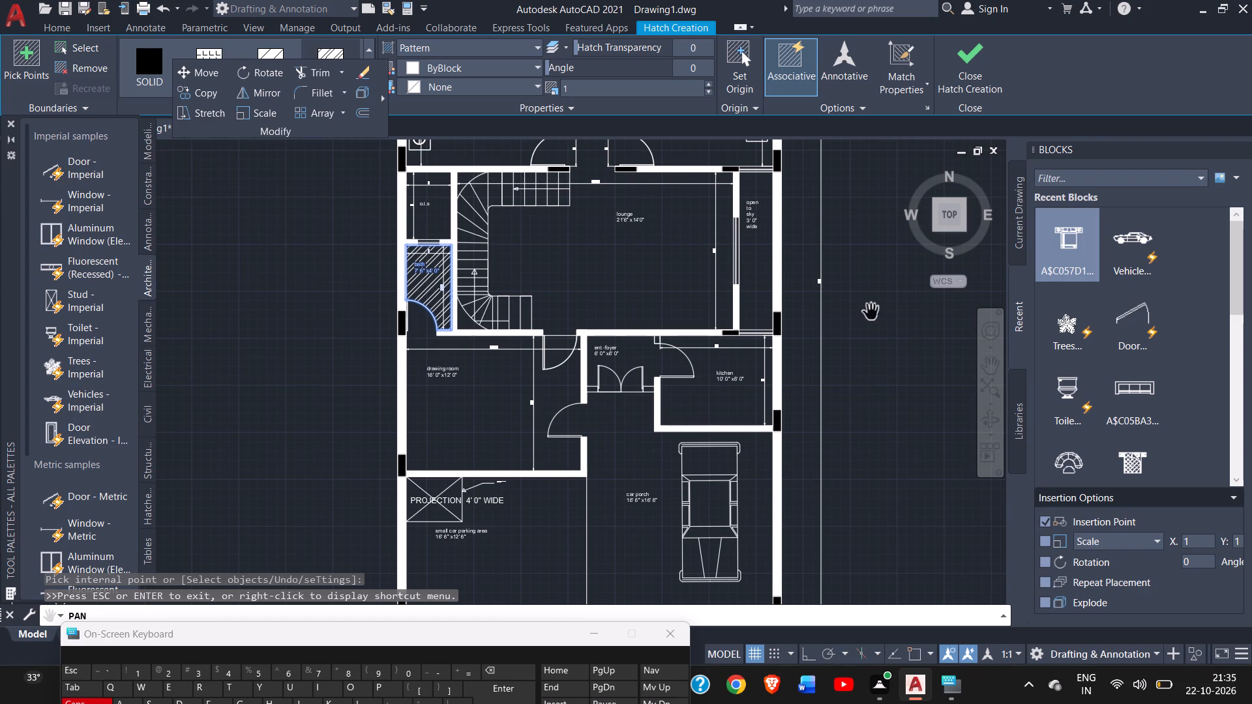
left_click_drag(871, 312, 820, 490)
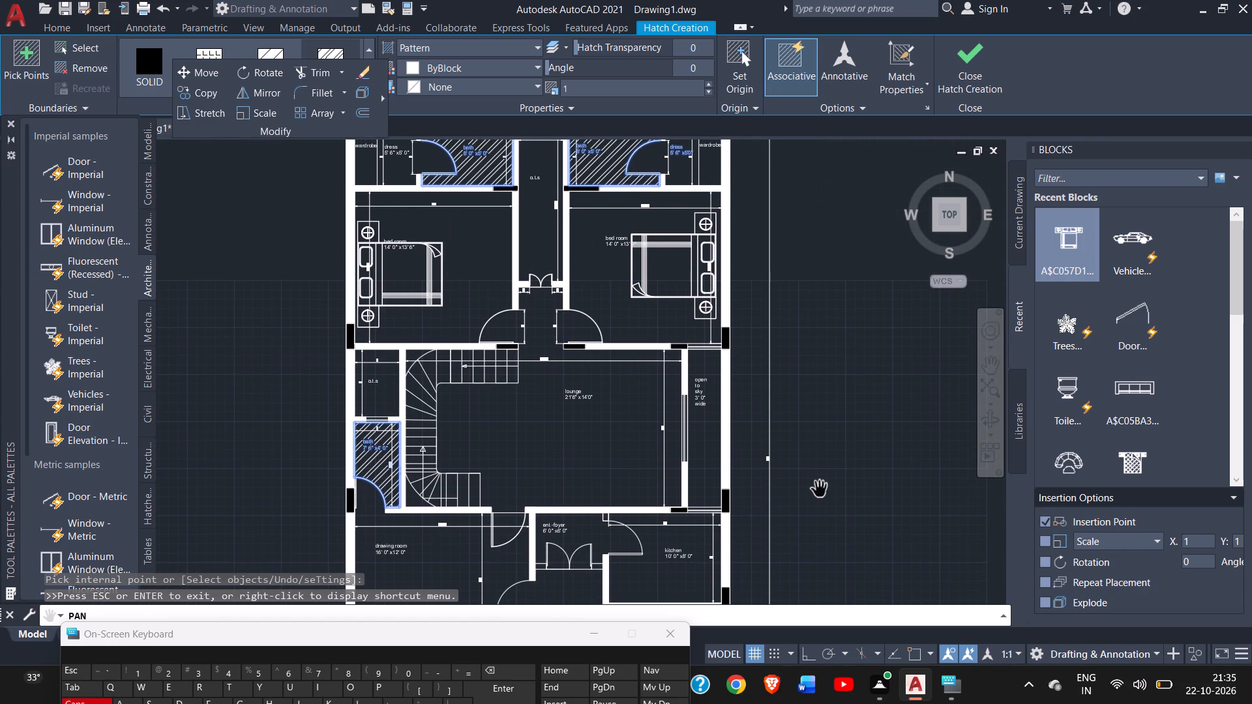
left_click_drag(845, 383, 830, 445)
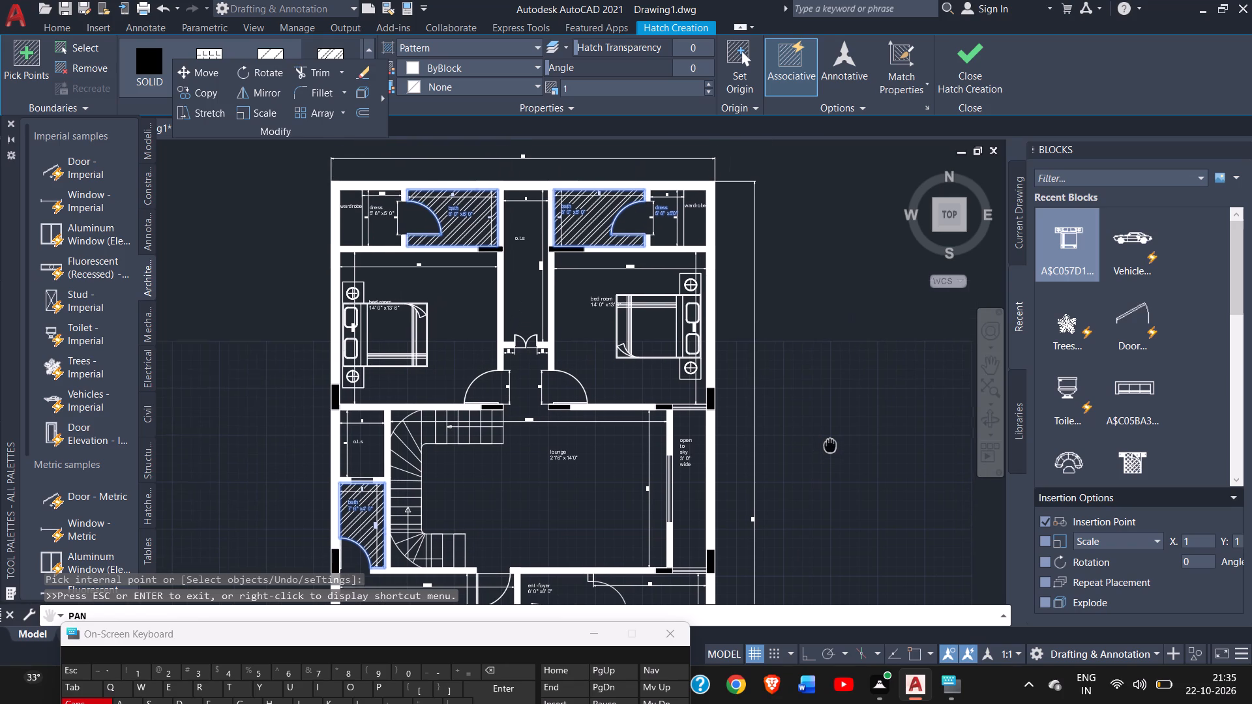
left_click_drag(830, 445, 830, 446)
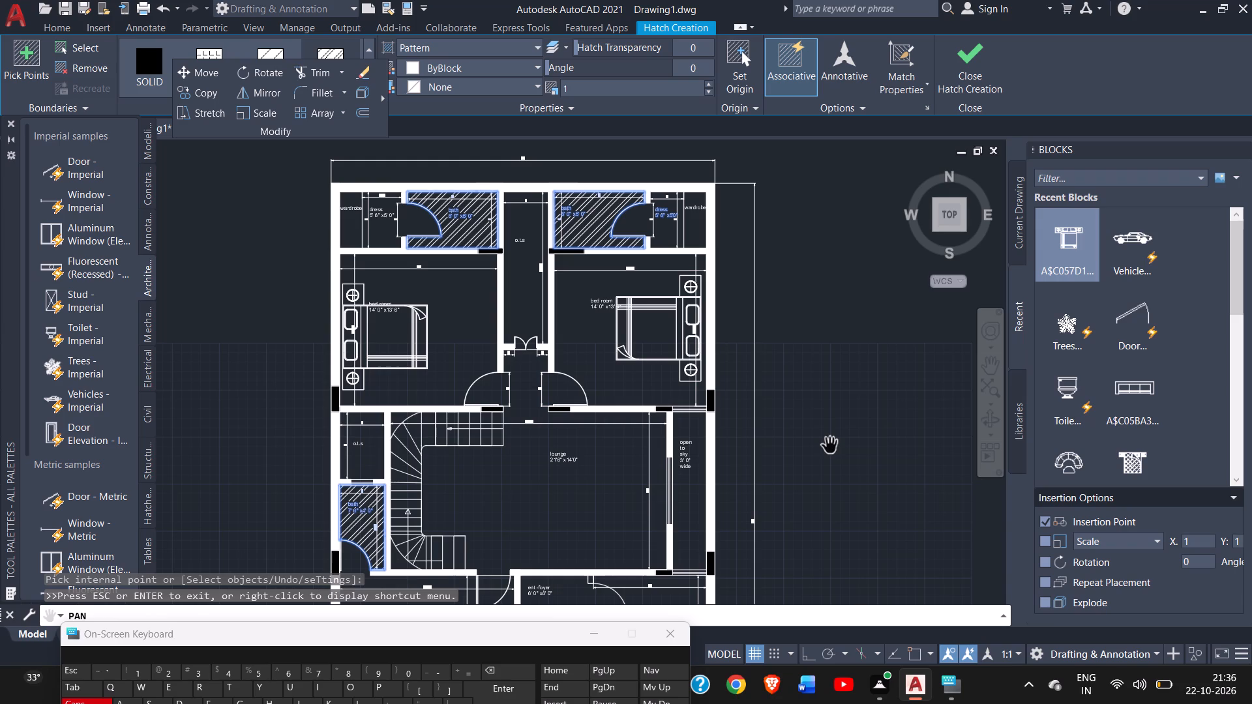
right_click(830, 446)
left_click(837, 450)
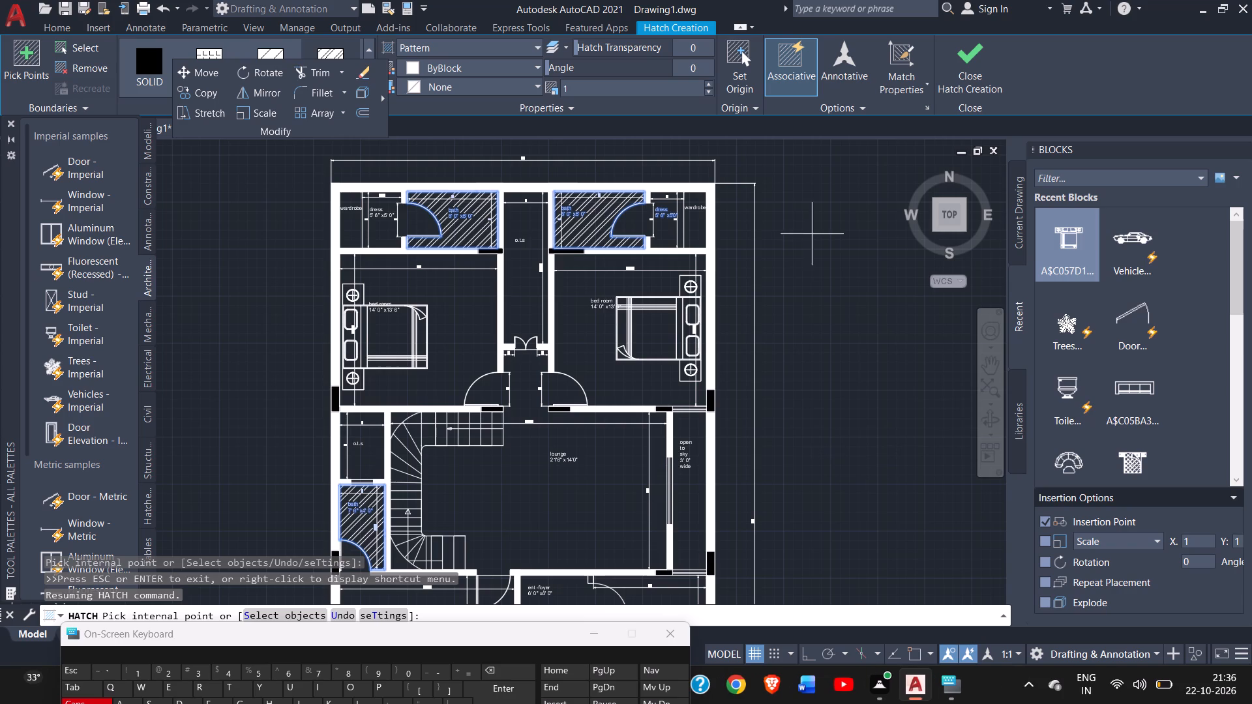
scroll(336, 226, "up", 1, "ctrl")
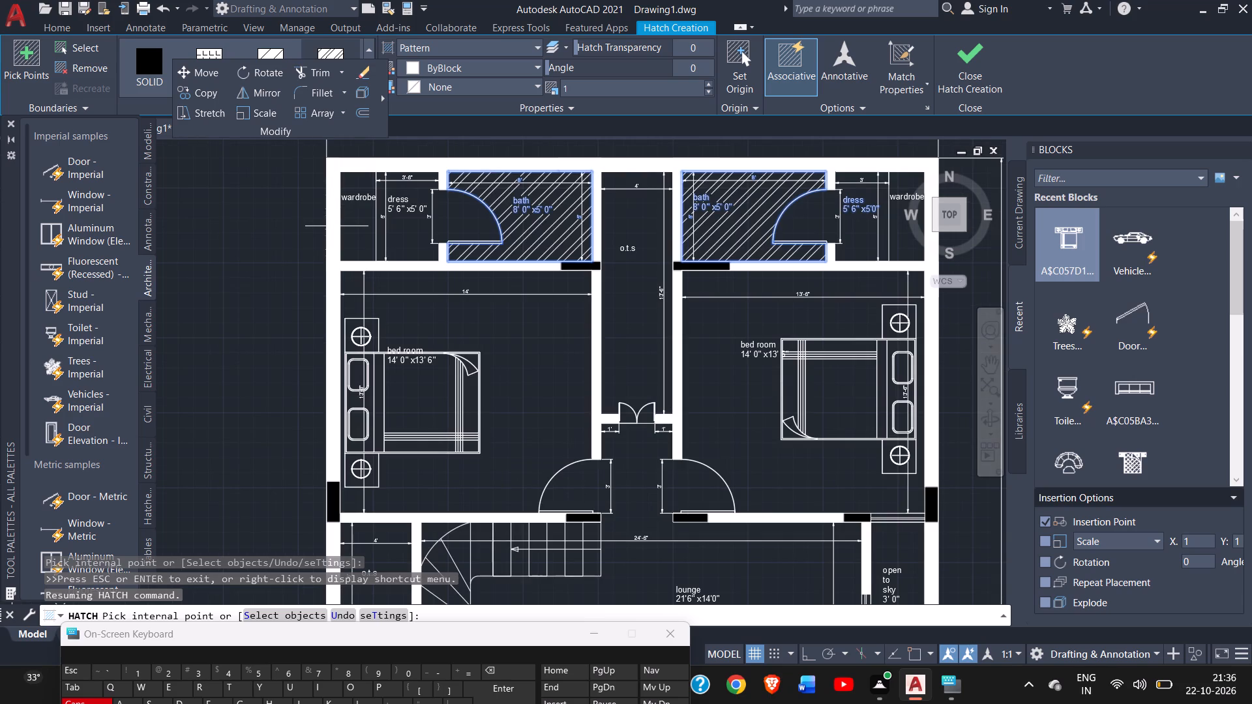
left_click(355, 191)
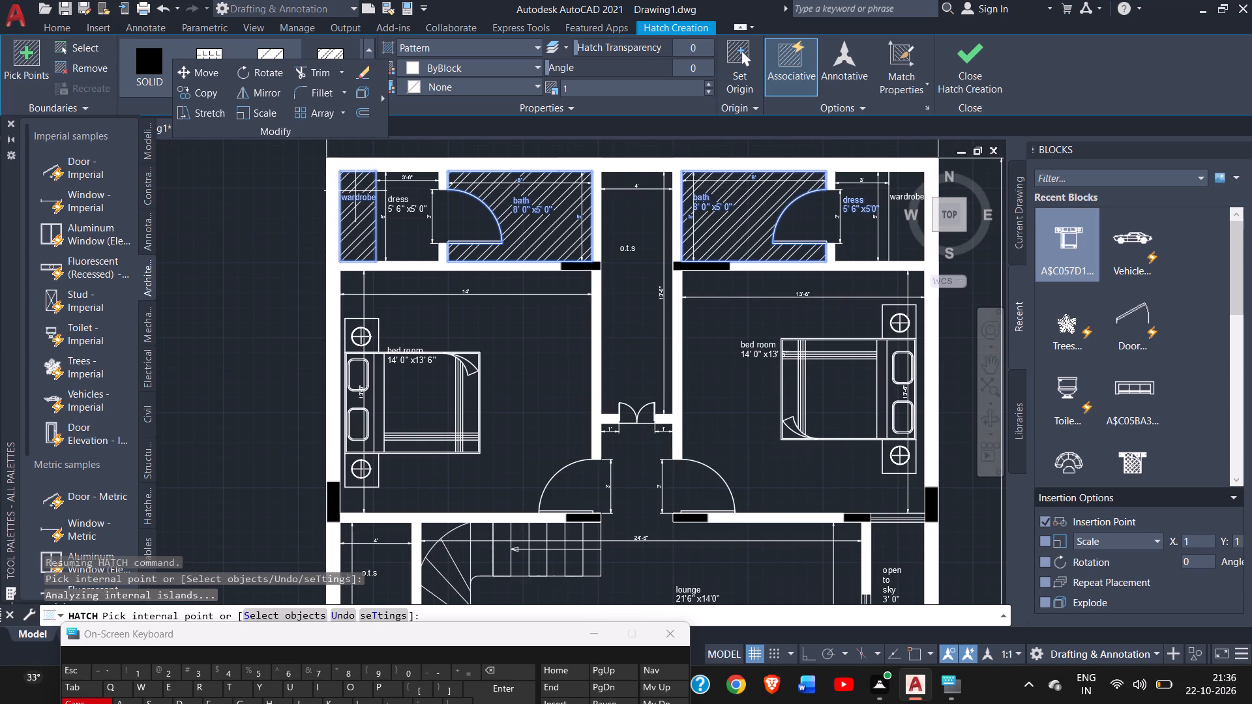
left_click(895, 219)
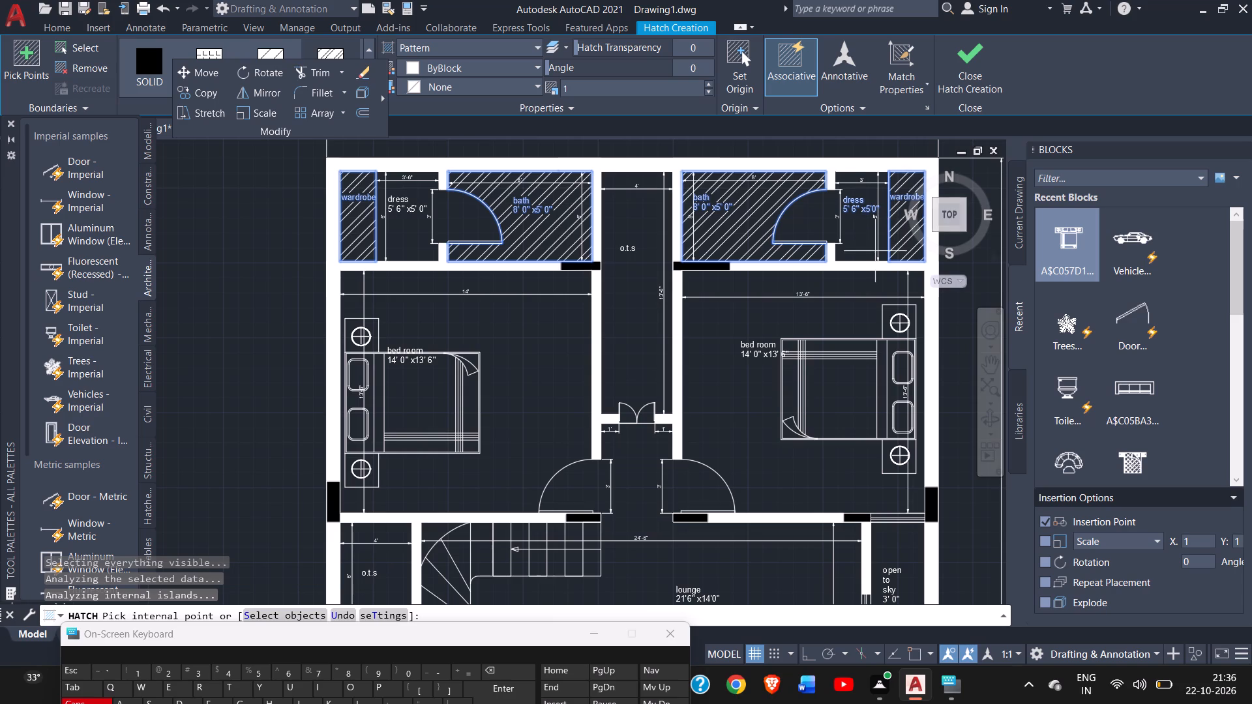
scroll(881, 243, "down", 1, "ctrl")
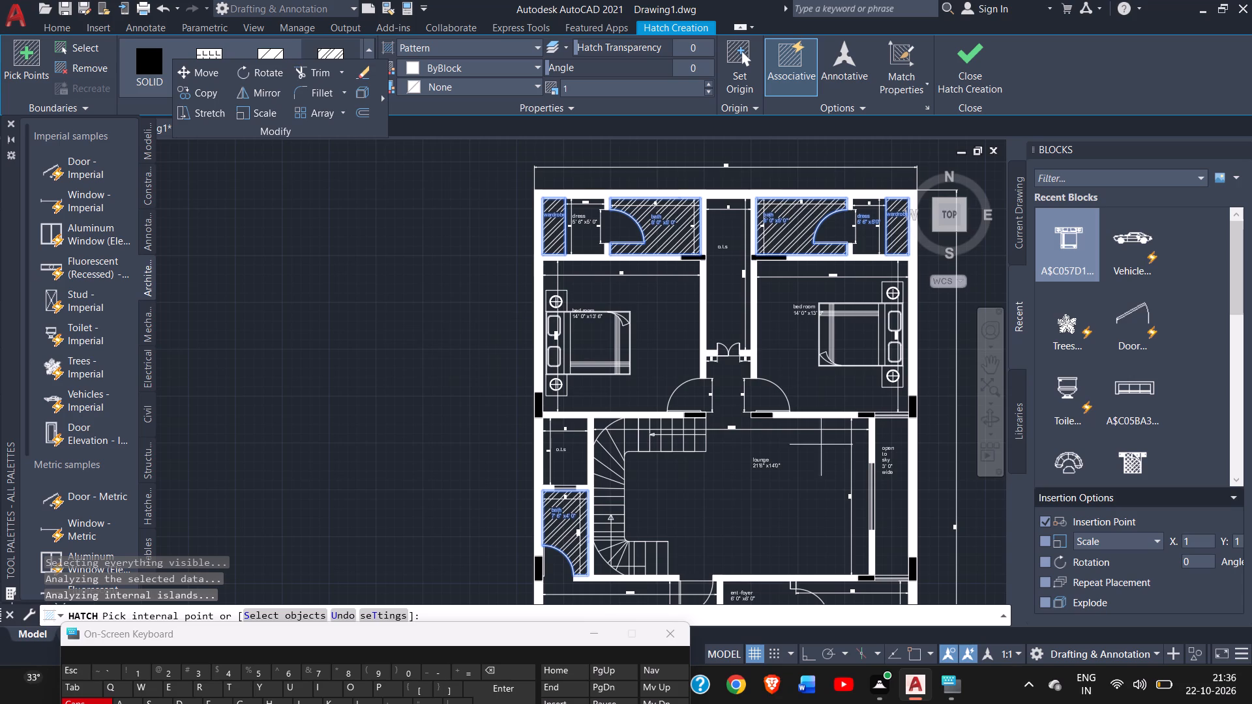
left_click(889, 491)
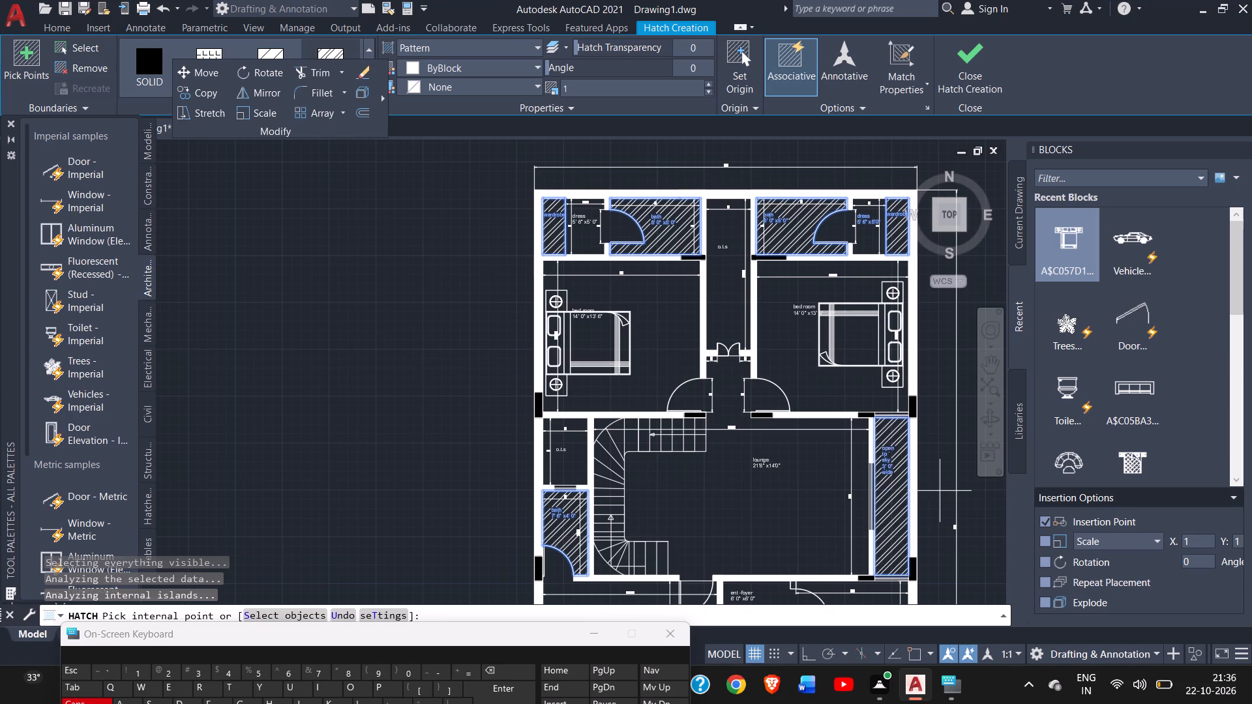
Look over the whole floor plan, from the bedrooms down to the drawing room, kitchen and car porch, to review the hatched areas.
scroll(940, 491, "down", 1, "ctrl")
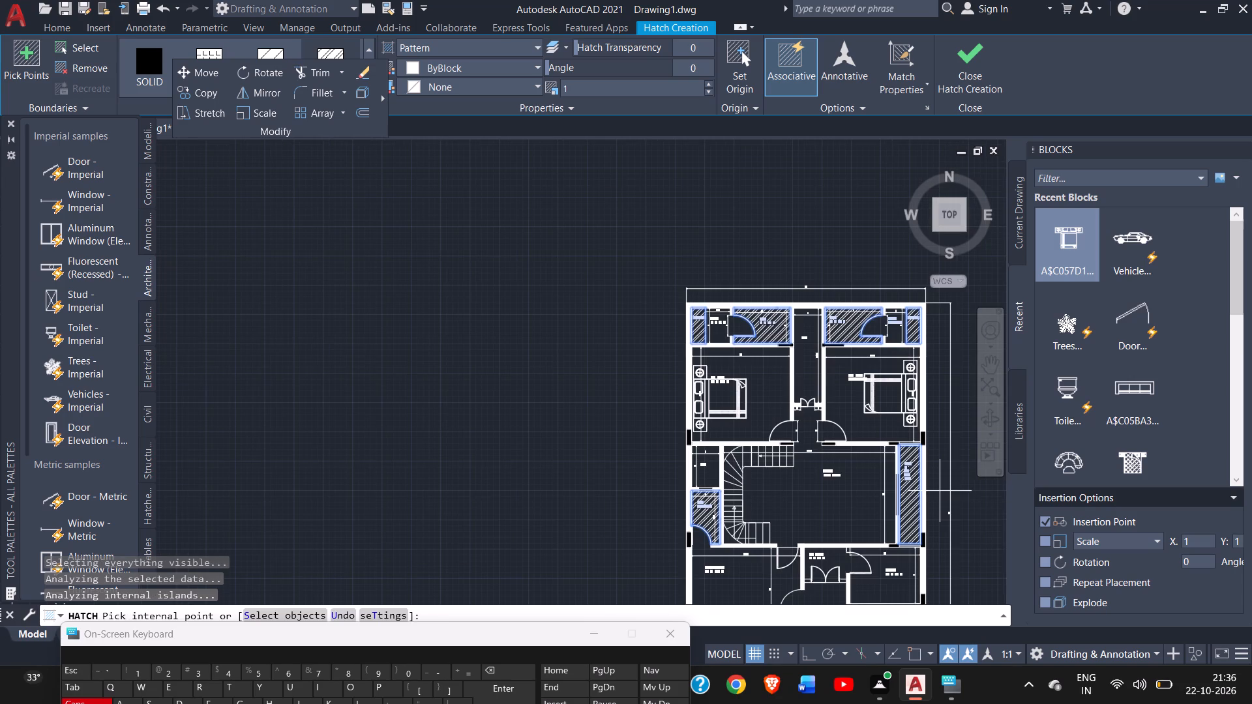
left_click(981, 363)
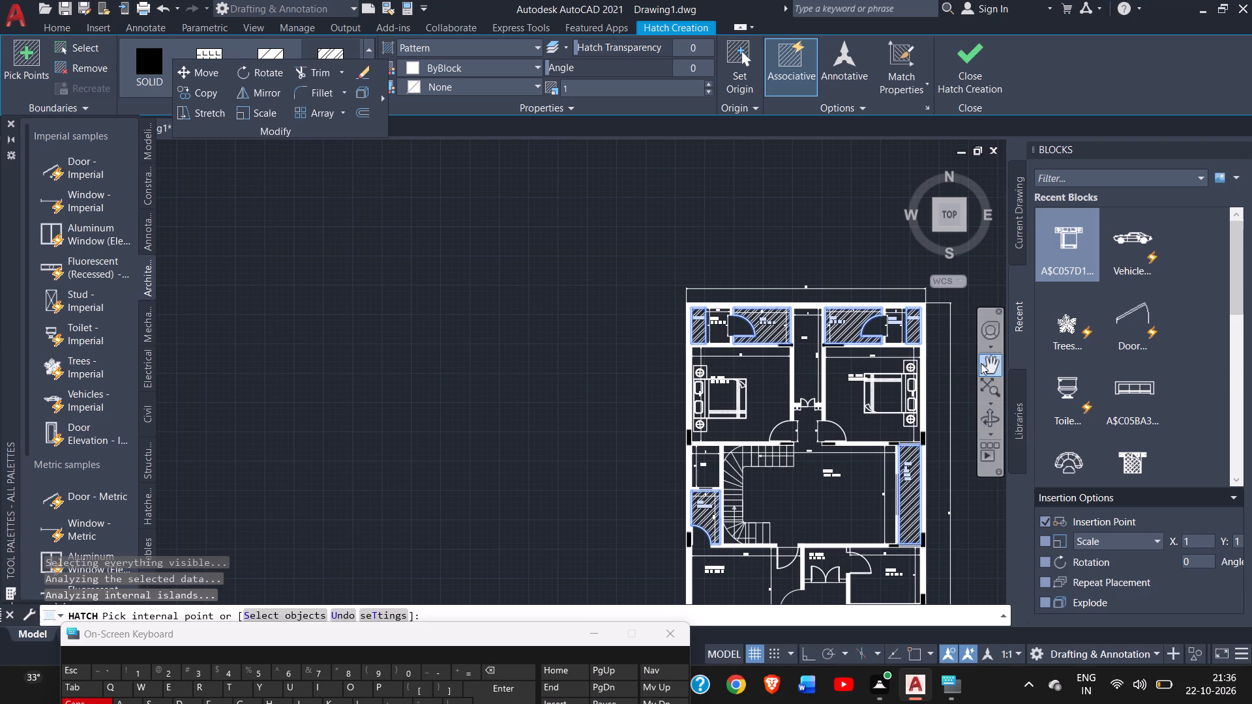
left_click_drag(928, 370, 668, 242)
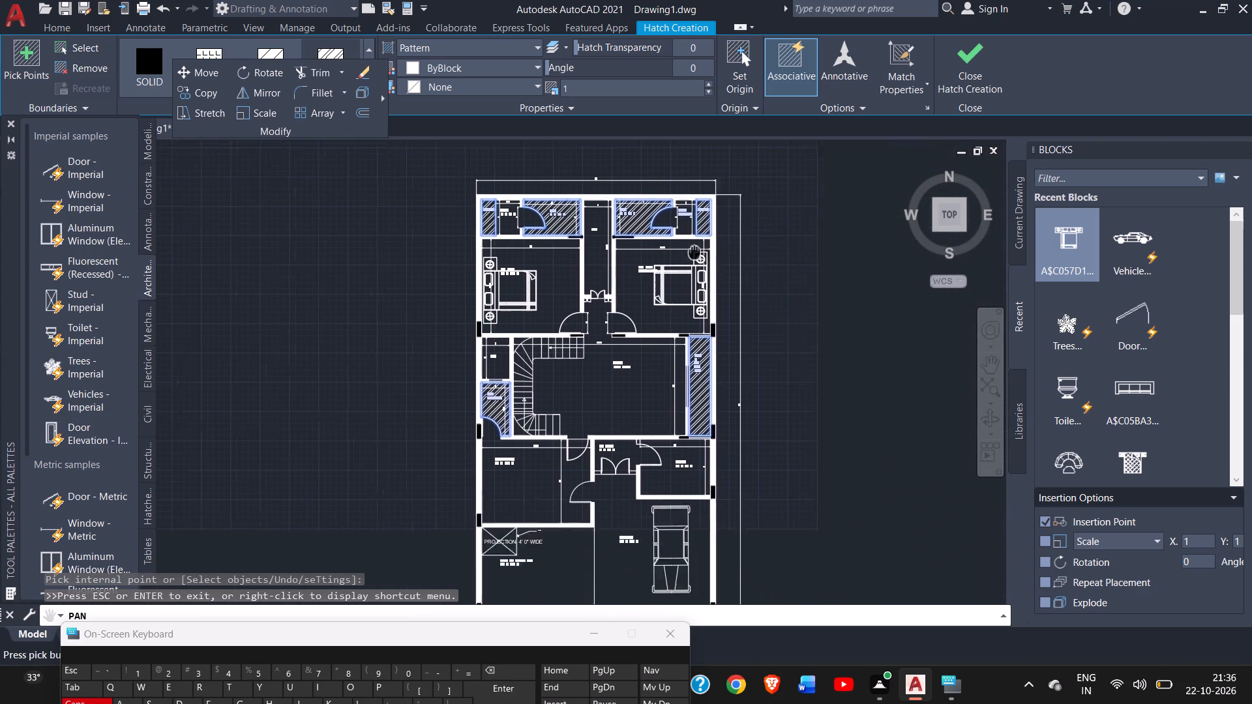
left_click_drag(668, 242, 561, 201)
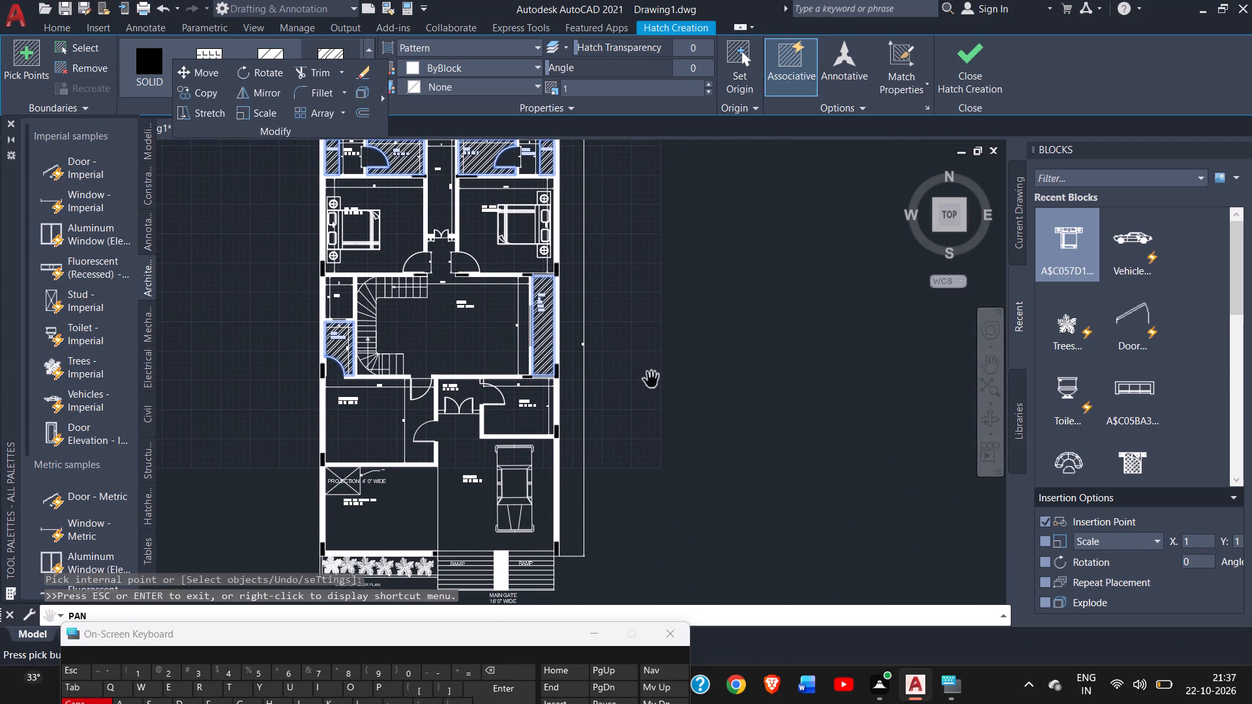
right_click(652, 380)
left_click(667, 391)
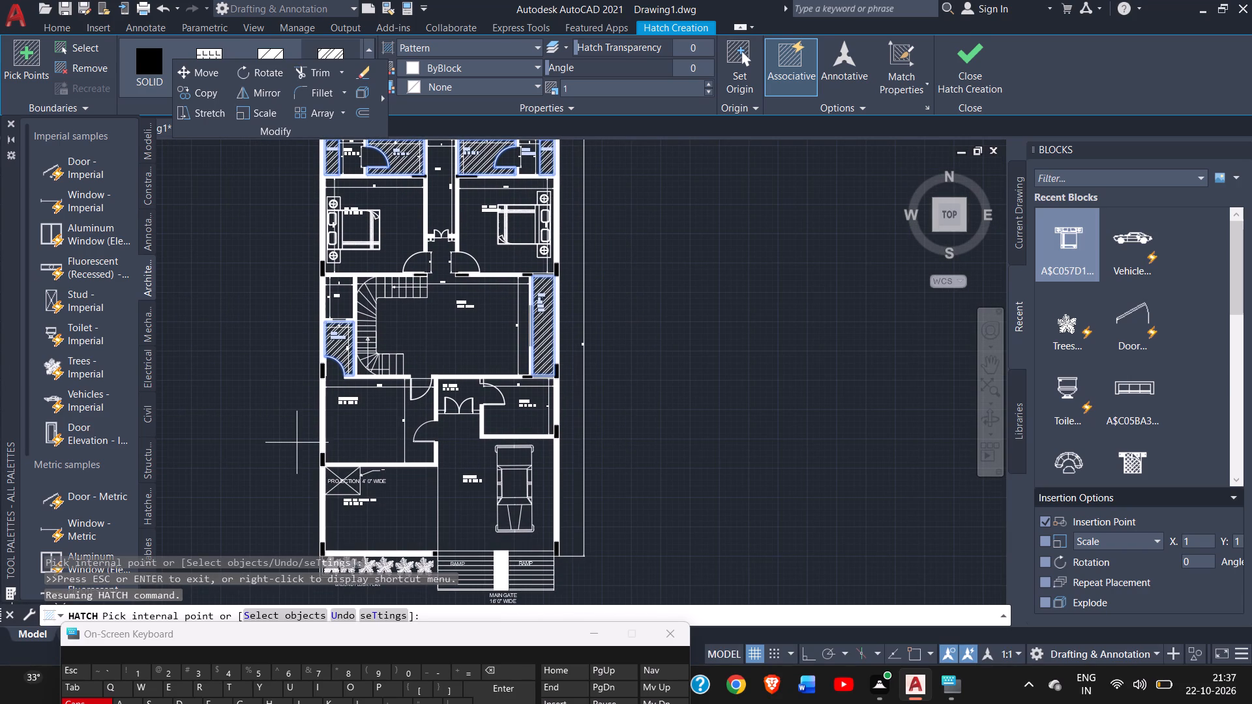
left_click(993, 361)
left_click_drag(843, 376, 888, 315)
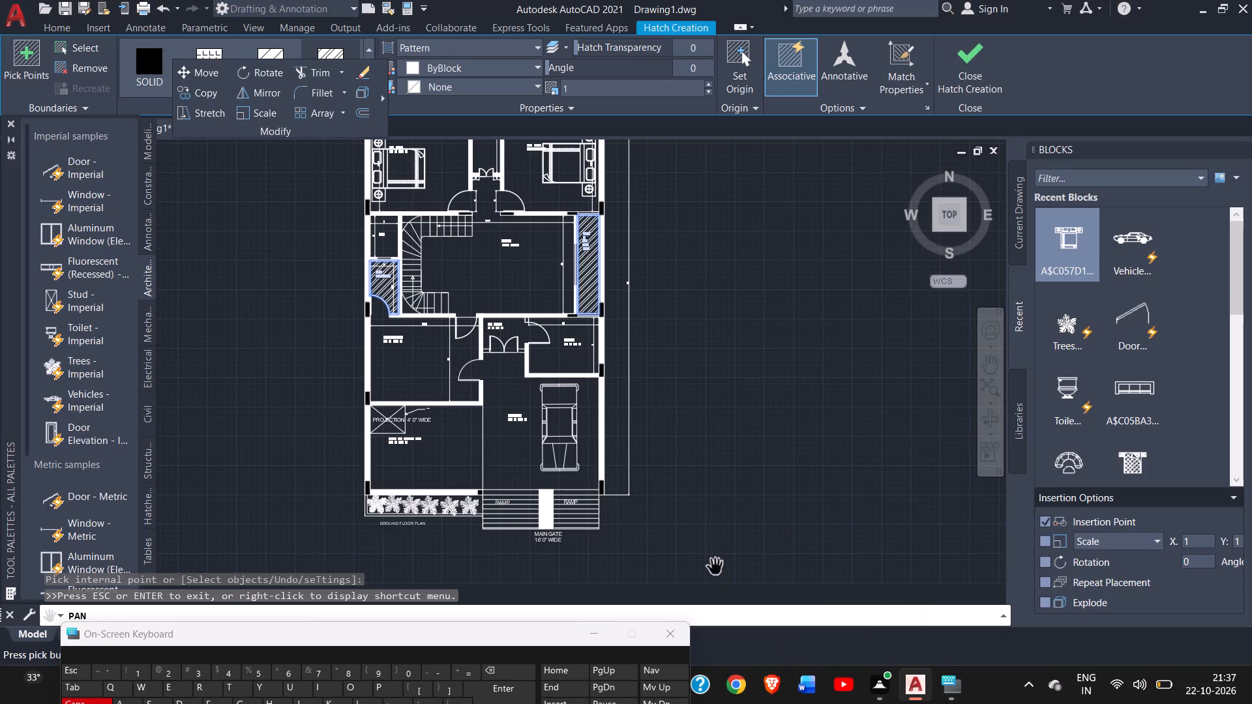
left_click_drag(715, 340, 733, 440)
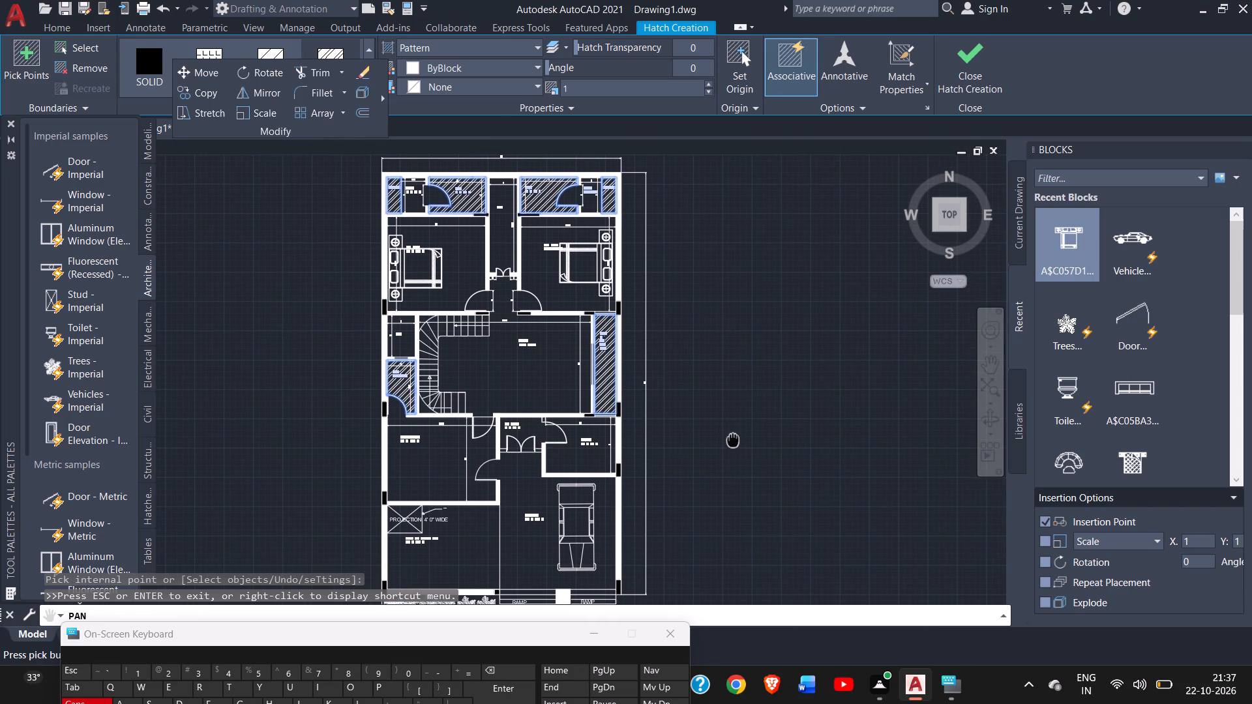
left_click_drag(733, 440, 753, 430)
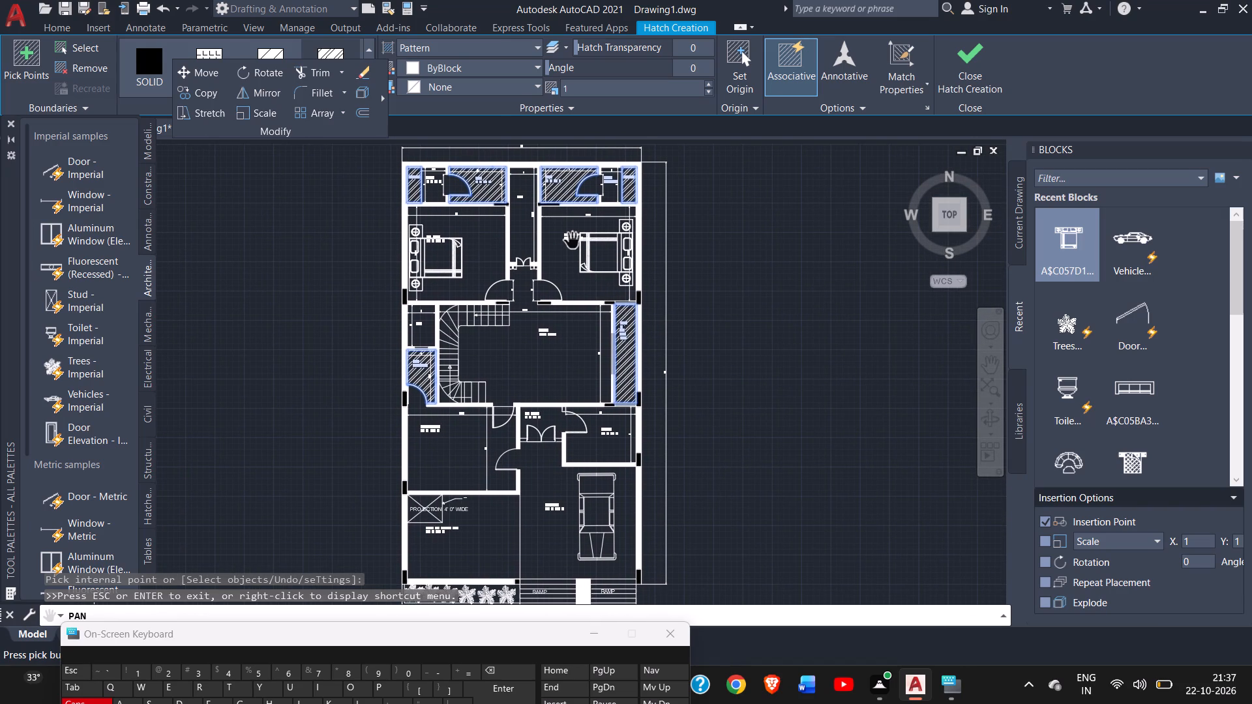
scroll(571, 241, "up", 3, "ctrl")
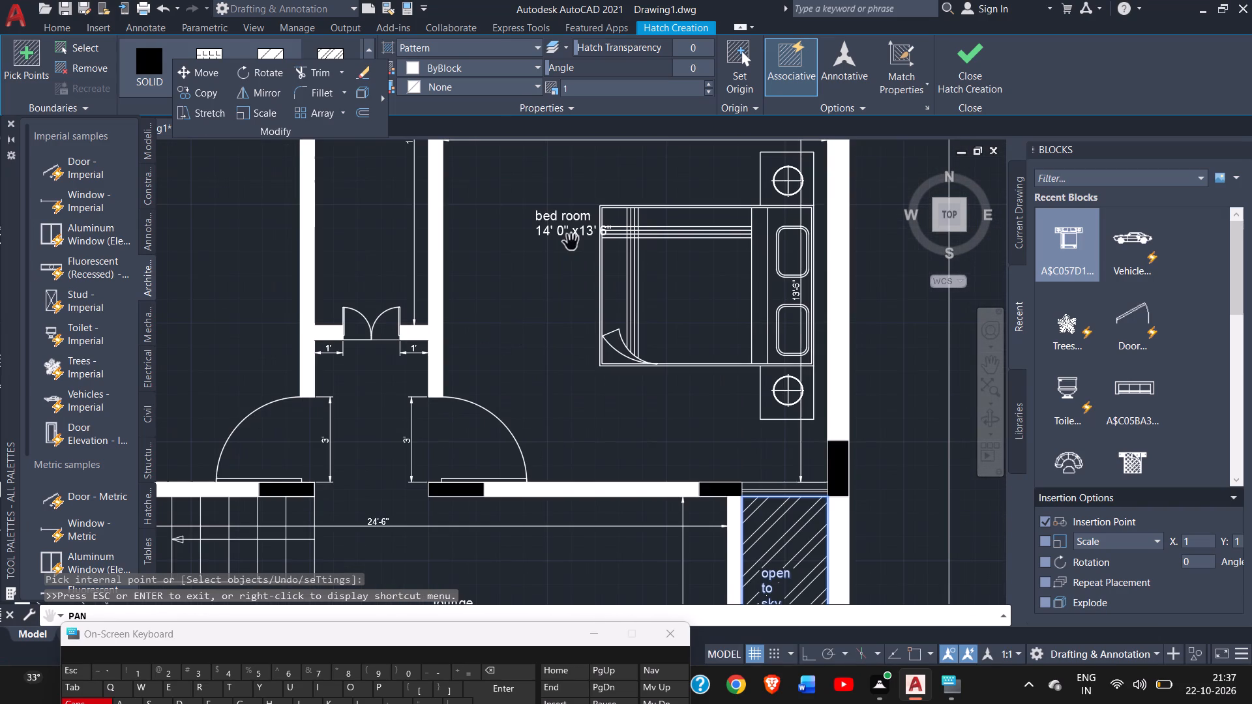
scroll(571, 241, "down", 1, "ctrl")
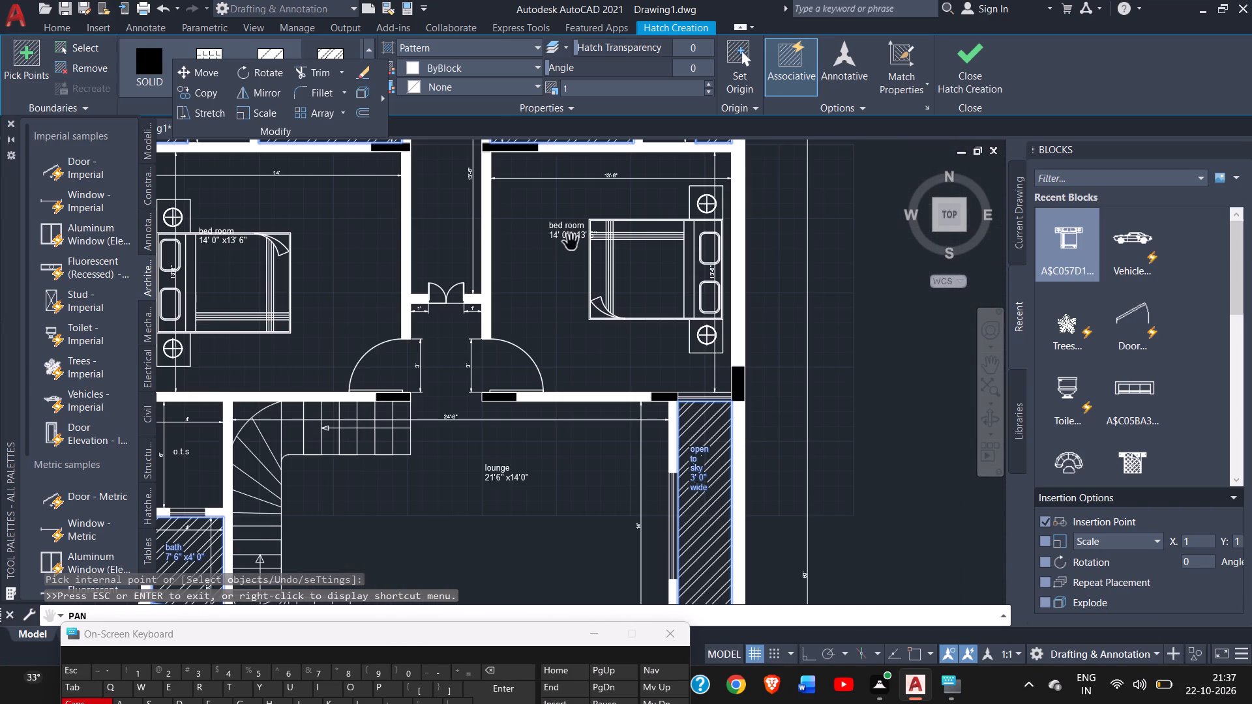
scroll(571, 241, "down", 2, "ctrl")
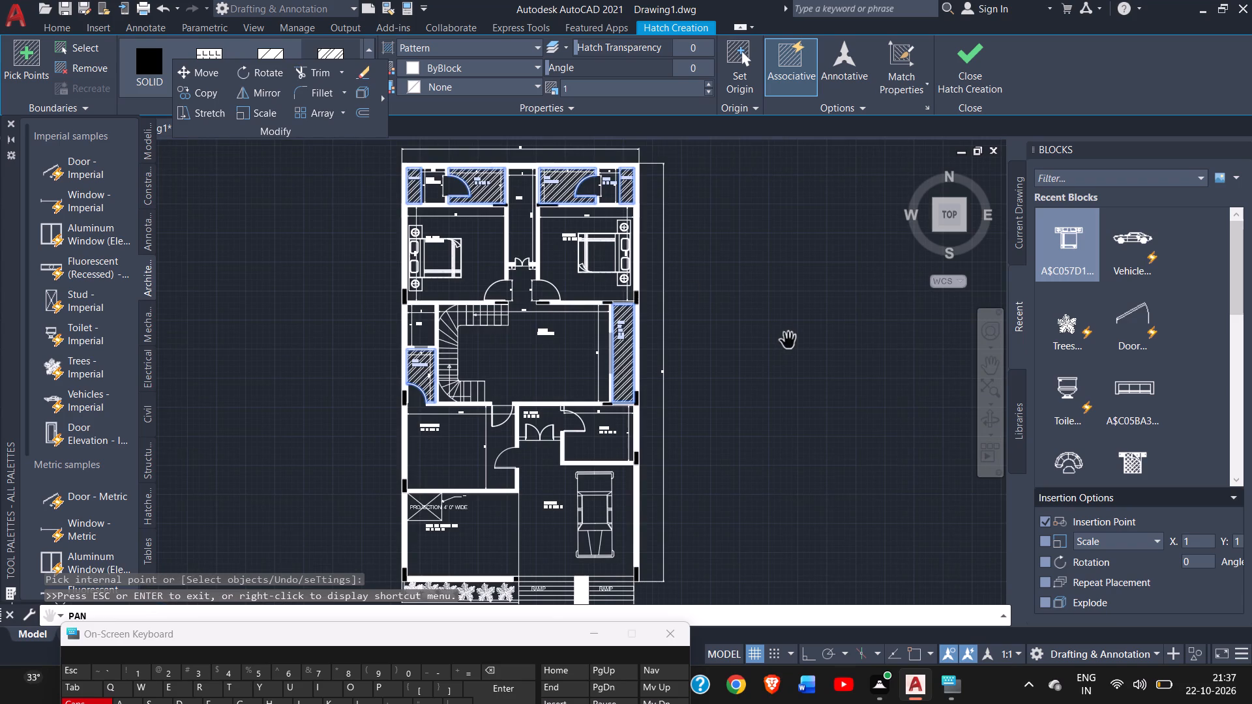
left_click_drag(788, 342, 747, 228)
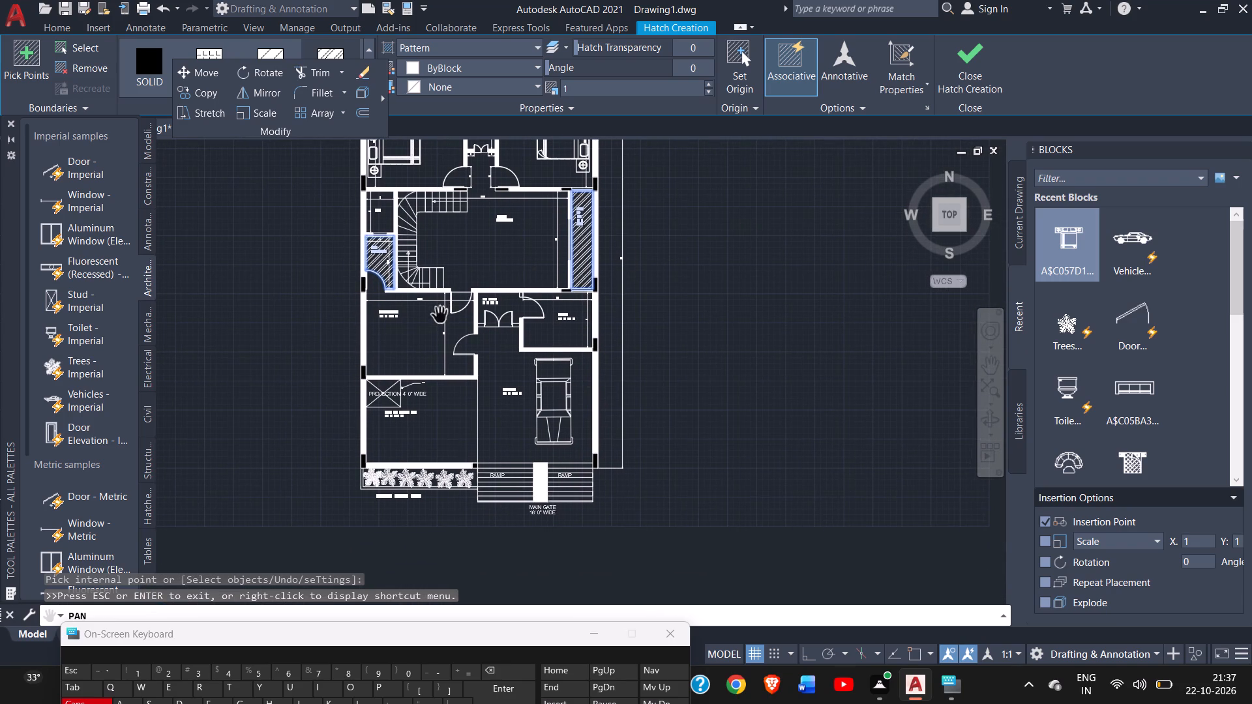
scroll(391, 310, "up", 2, "ctrl")
scroll(391, 310, "down", 2, "ctrl")
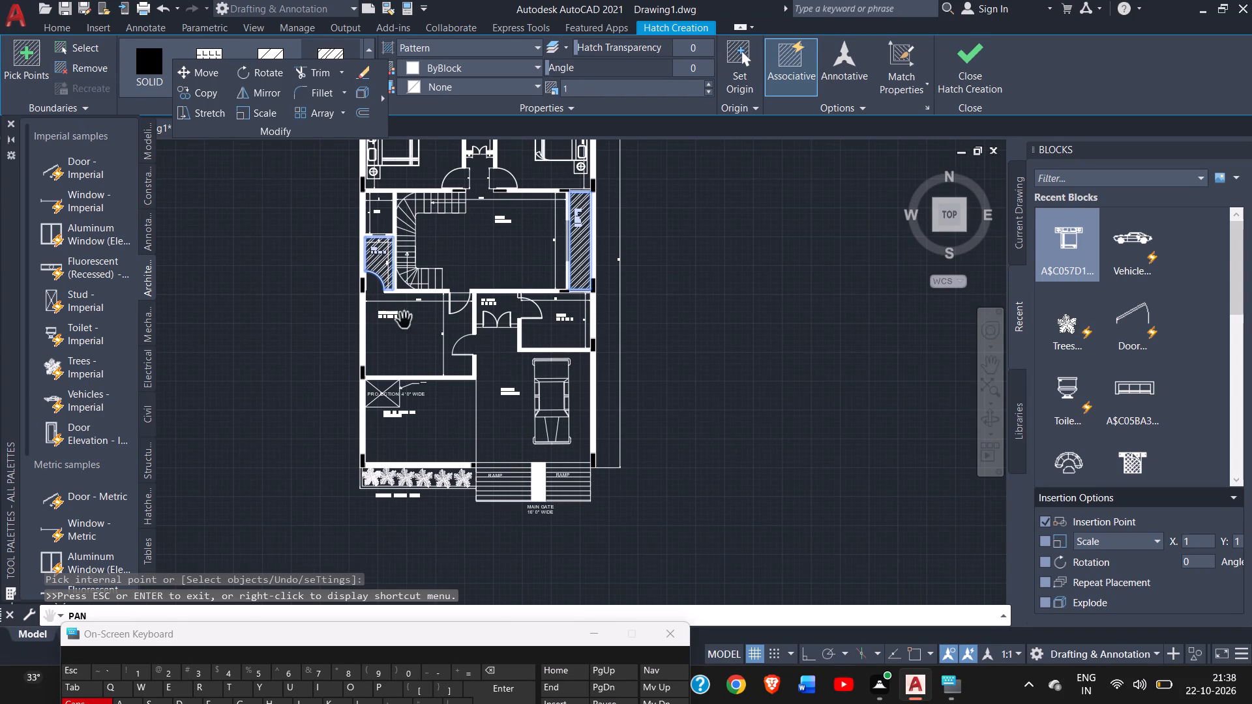
right_click(678, 329)
left_click(695, 341)
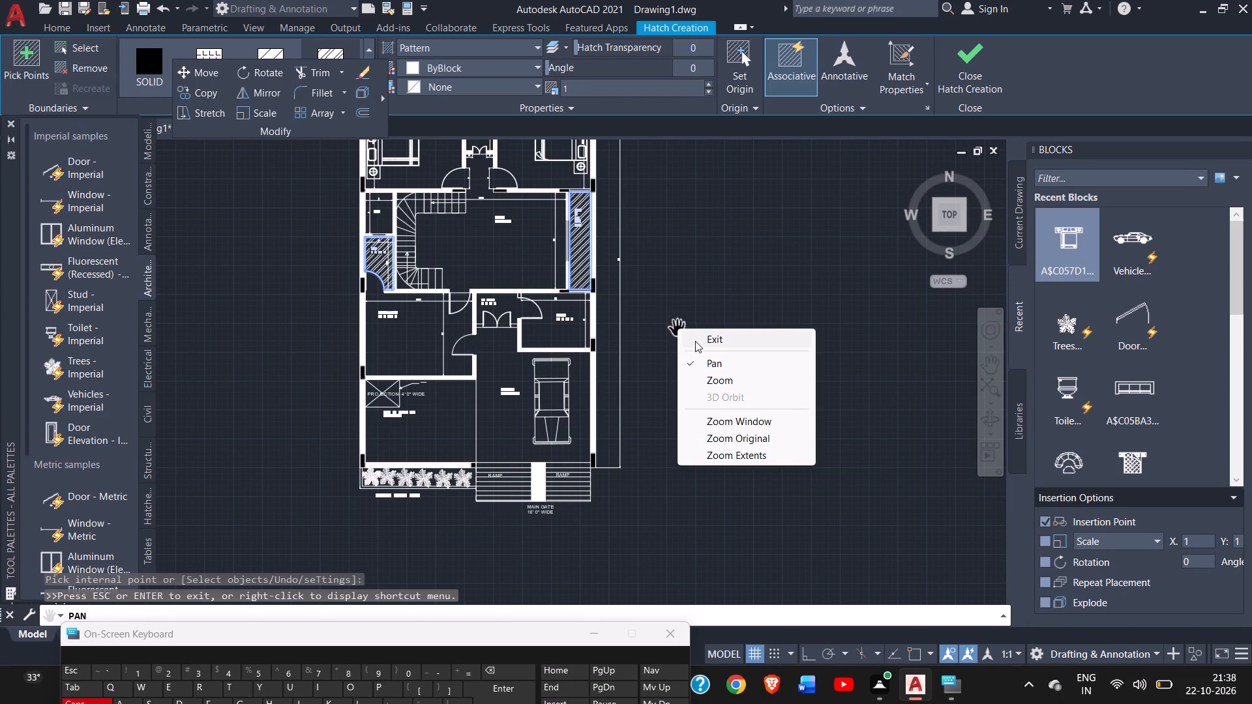
scroll(515, 214, "up", 2, "ctrl")
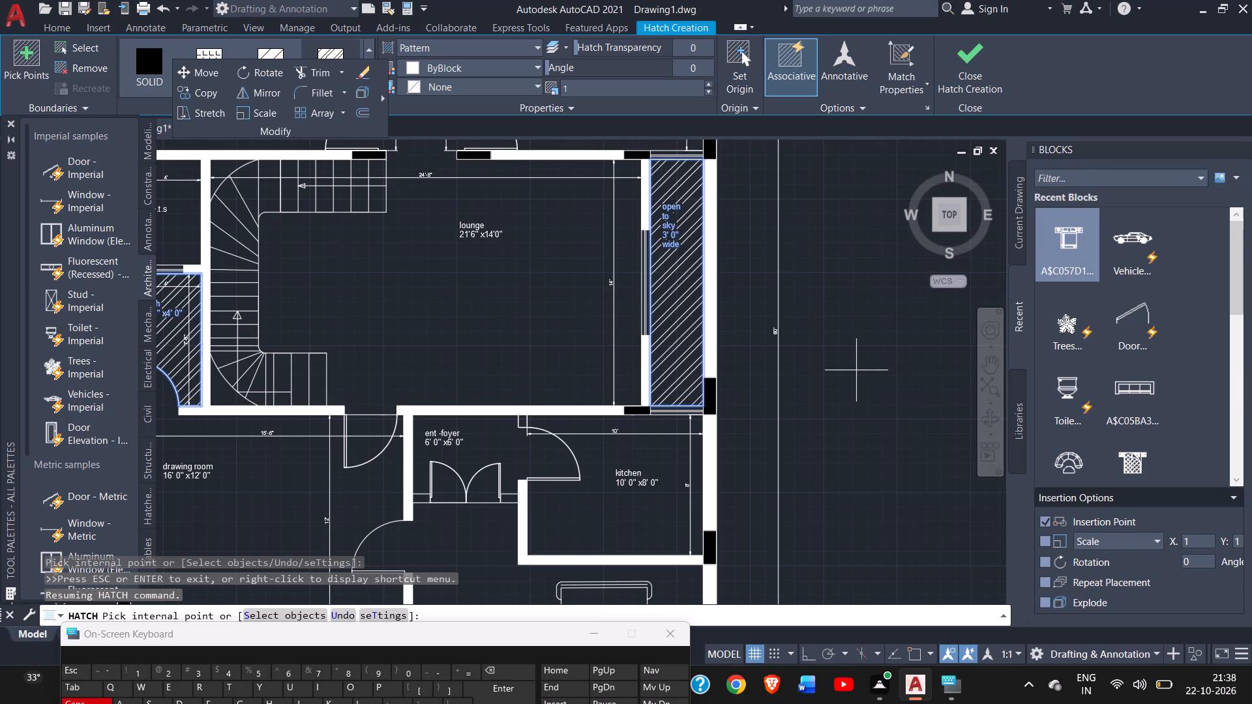
scroll(865, 396, "down", 2, "ctrl")
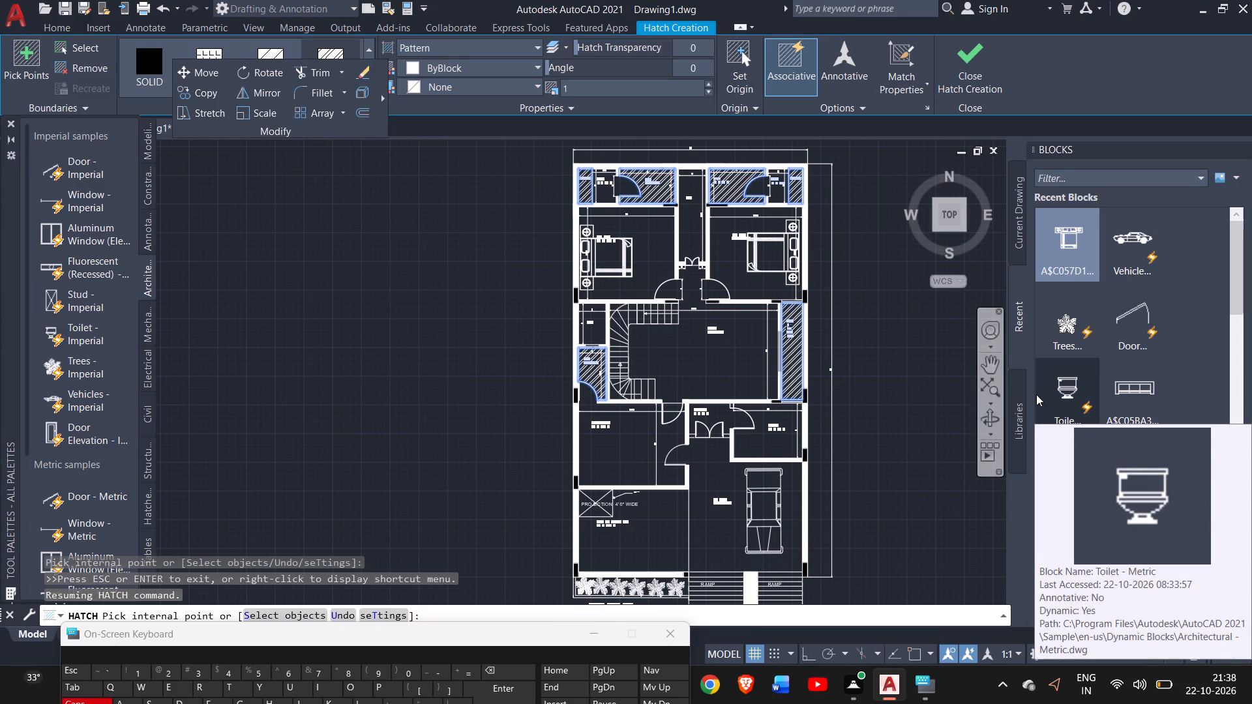
Insert the metric toilet block in the empty space outside the plan, beside the open-to-sky strip.
left_click(1066, 394)
left_click(934, 389)
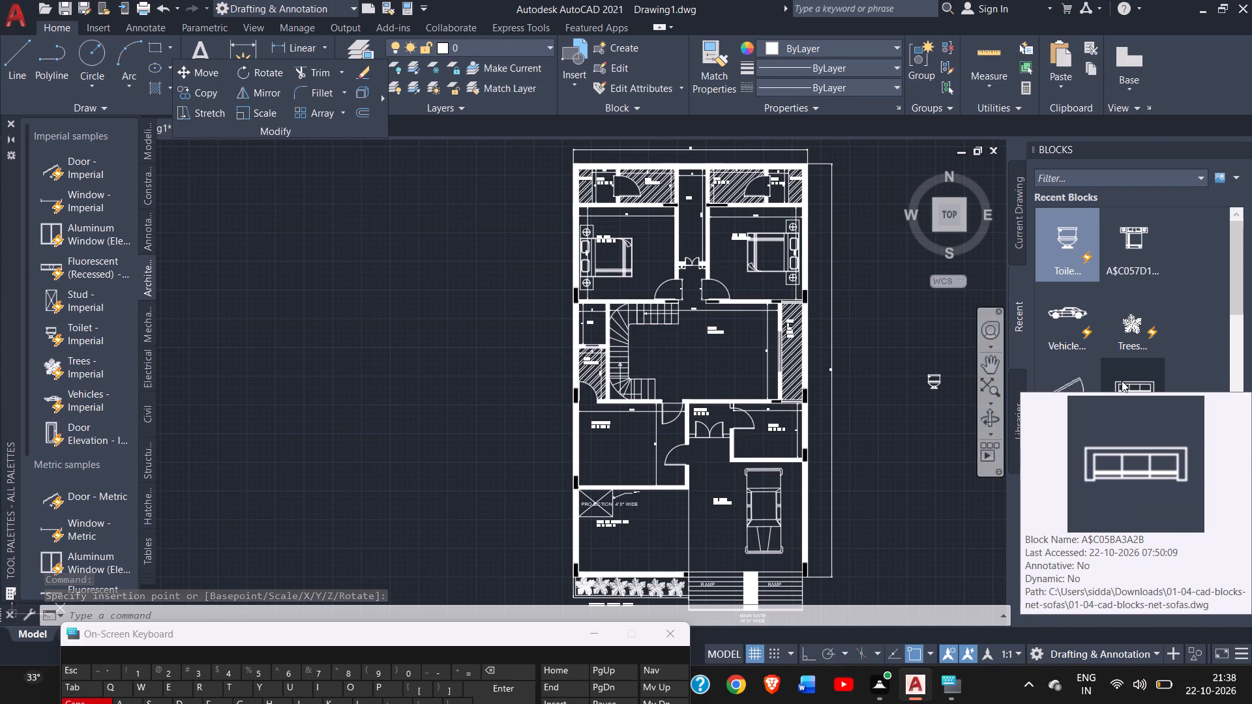
Insert the three-seat sofa block in the empty space outside the plan, near the toilet block.
left_click(1122, 381)
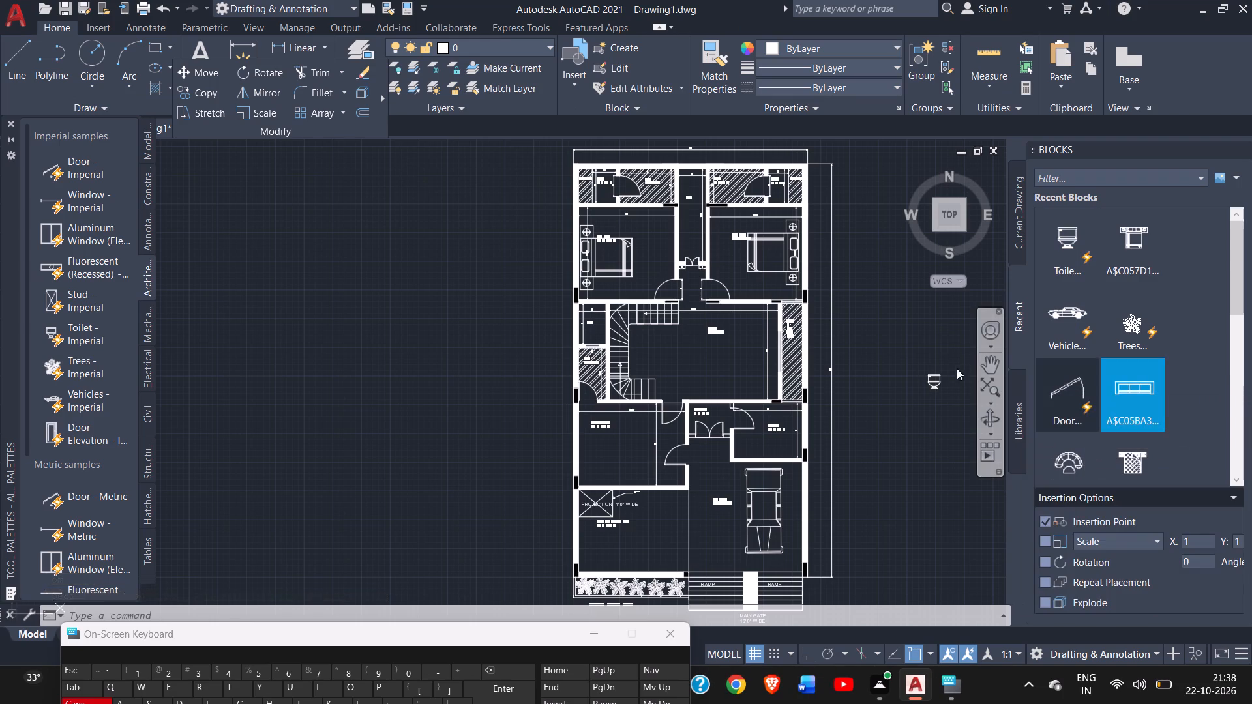
left_click(905, 360)
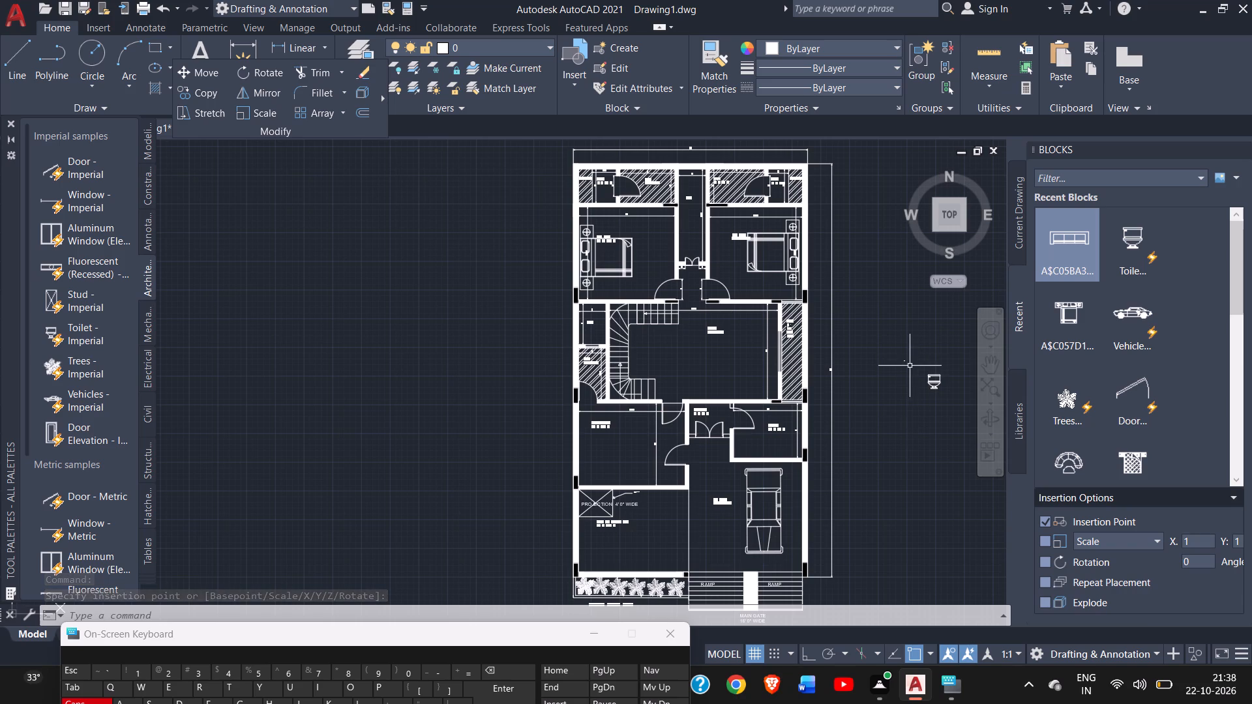
Scale up the tiny three-seat sofa block outside the plan about 6.5 times, using its lower-left corner as base point.
scroll(910, 364, "up", 1, "ctrl")
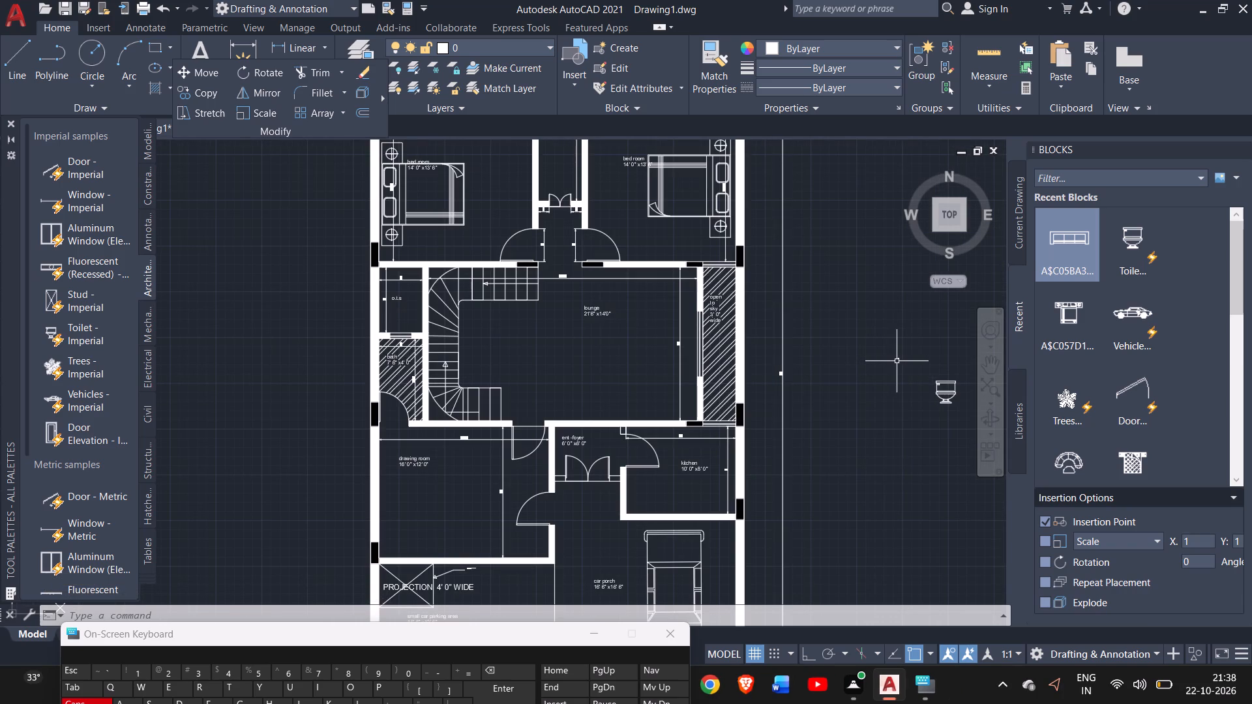
scroll(911, 368, "up", 3, "ctrl")
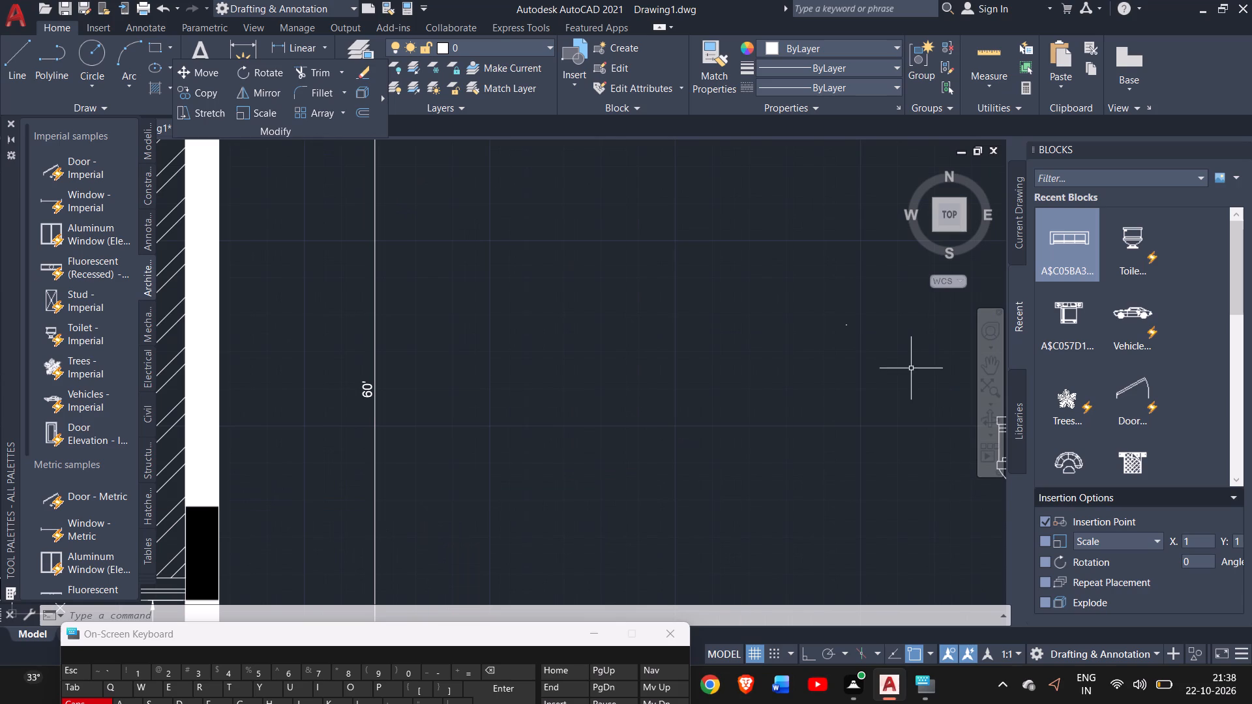
scroll(860, 316, "up", 4, "ctrl")
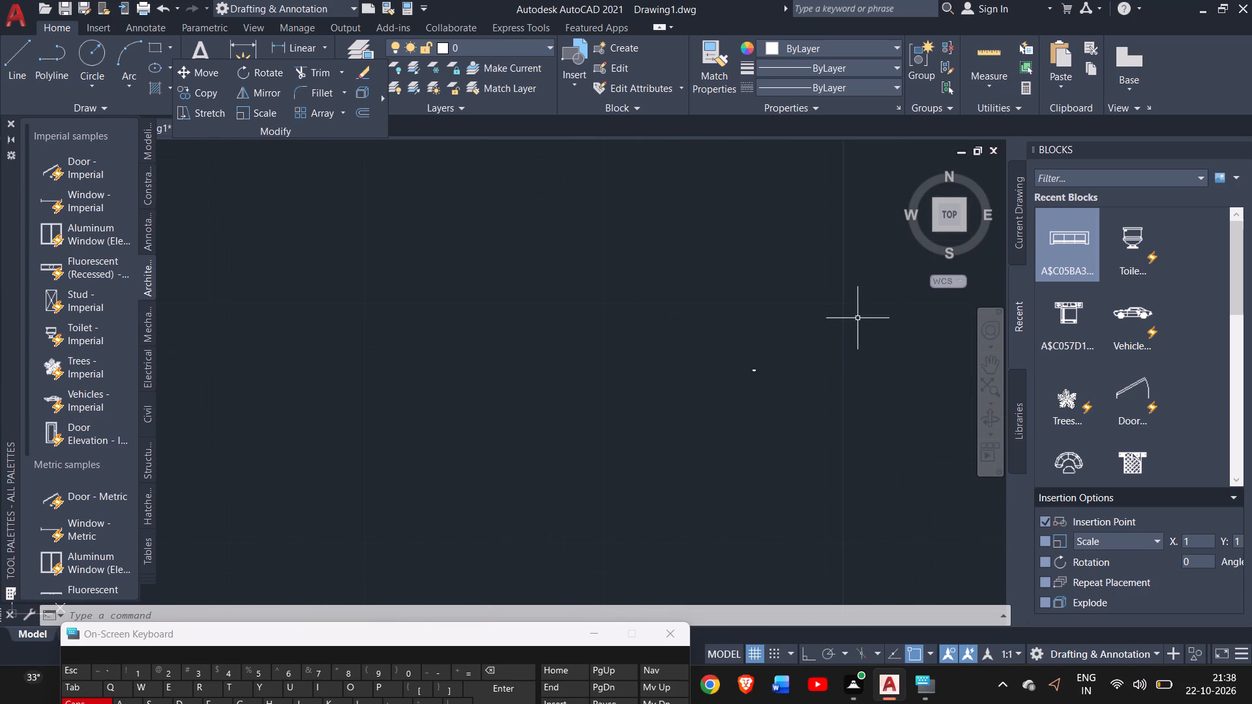
scroll(770, 374, "up", 2, "ctrl")
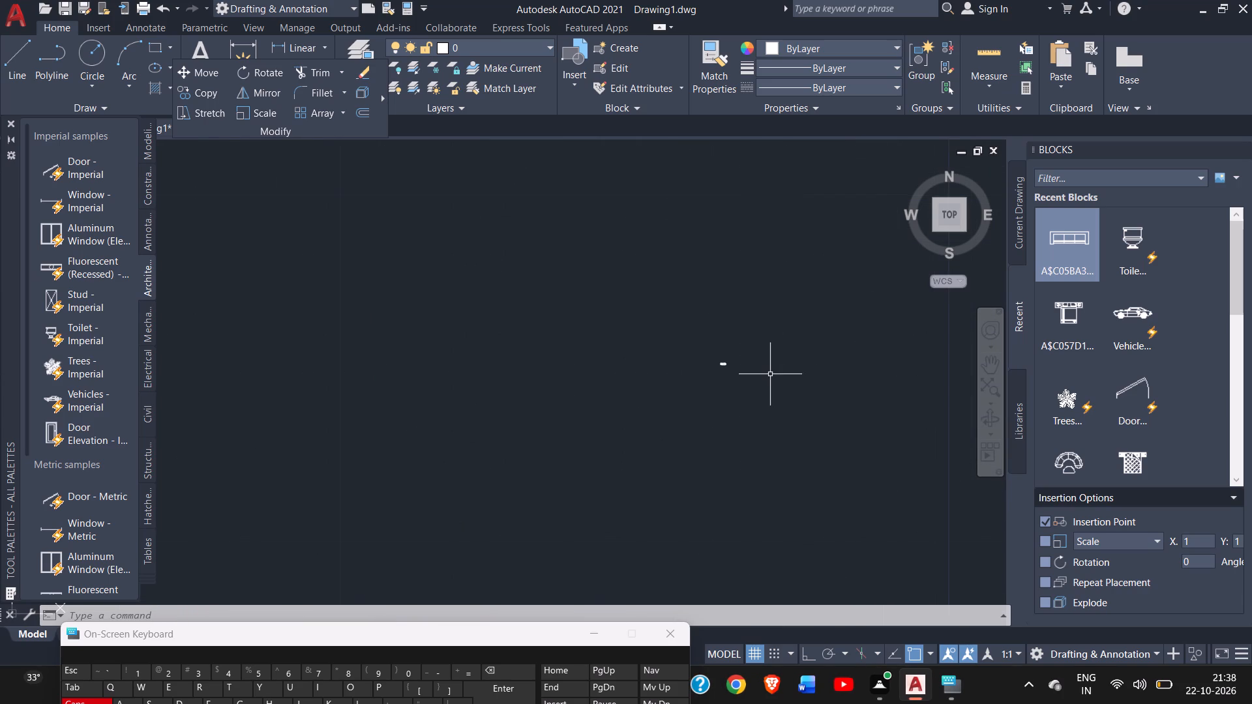
scroll(747, 366, "up", 2, "ctrl")
scroll(689, 362, "up", 5, "ctrl")
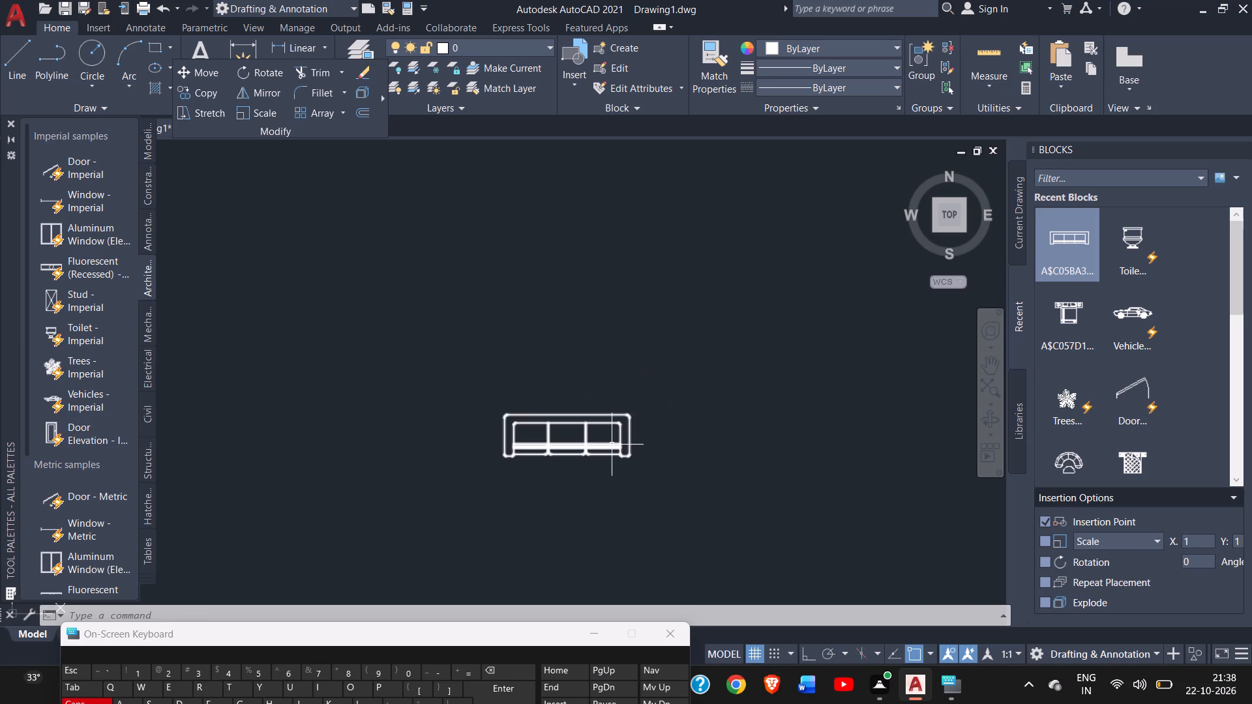
left_click(611, 445)
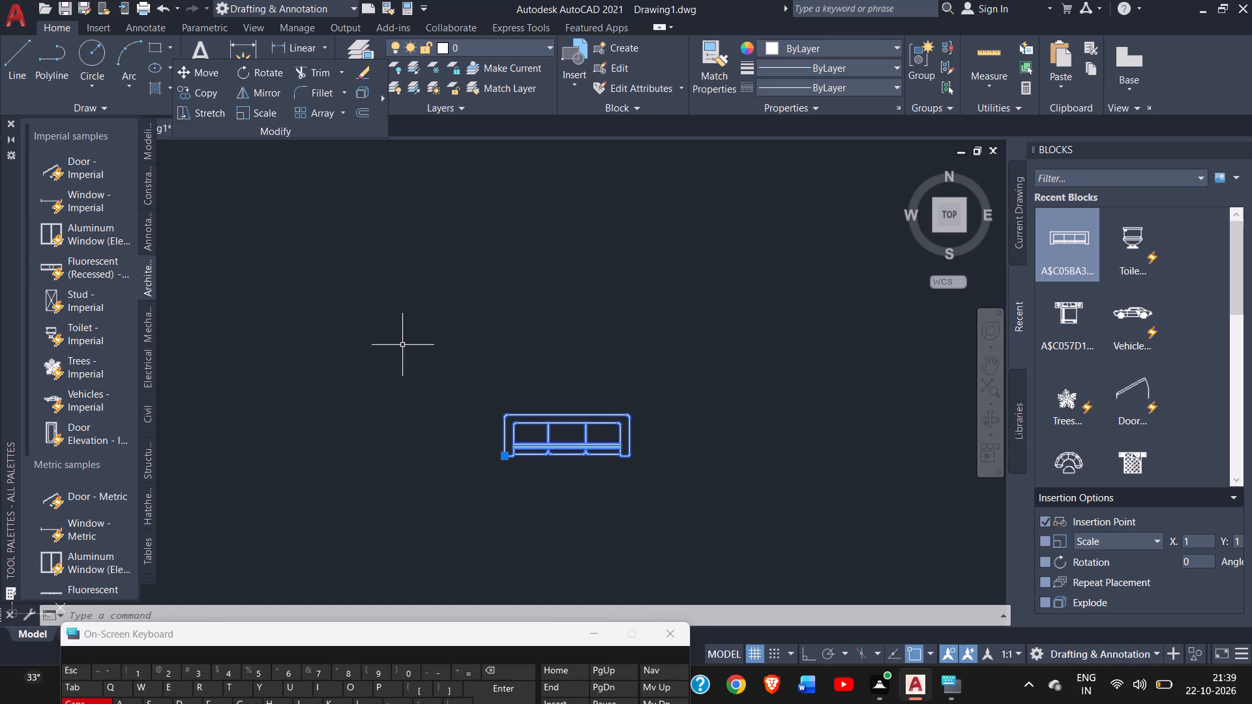
left_click(243, 110)
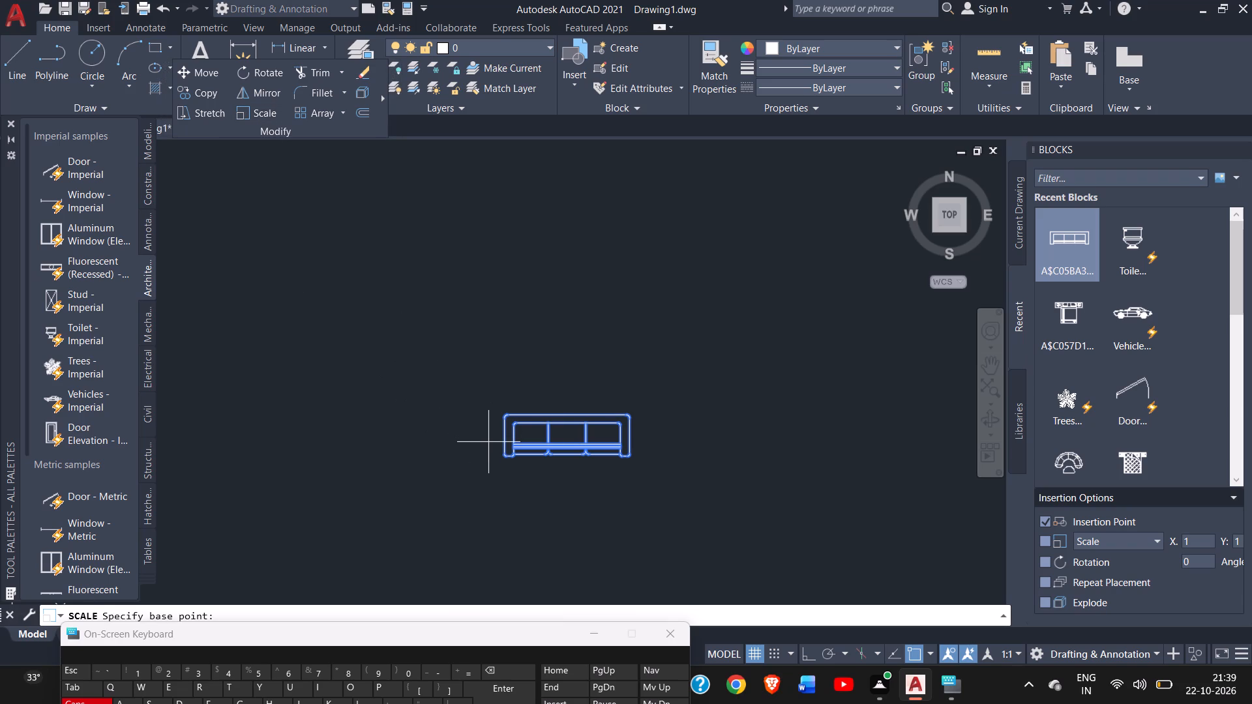
left_click_drag(505, 453, 591, 403)
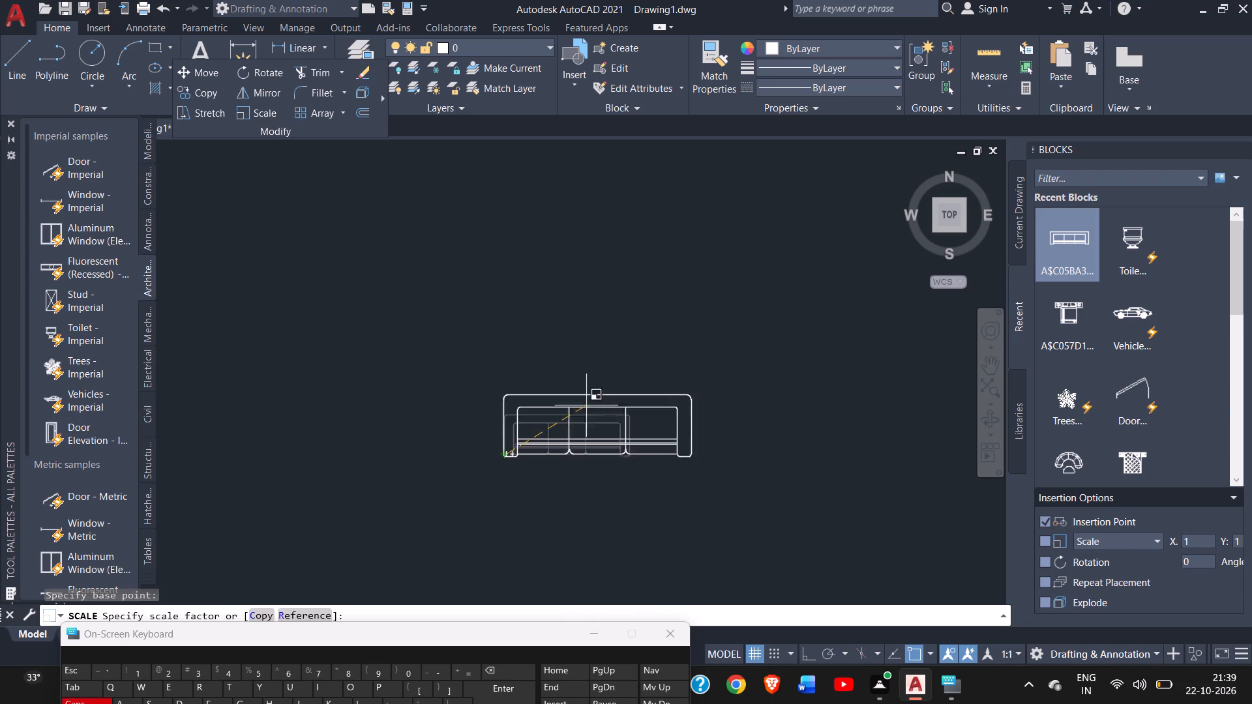
left_click_drag(591, 403, 655, 343)
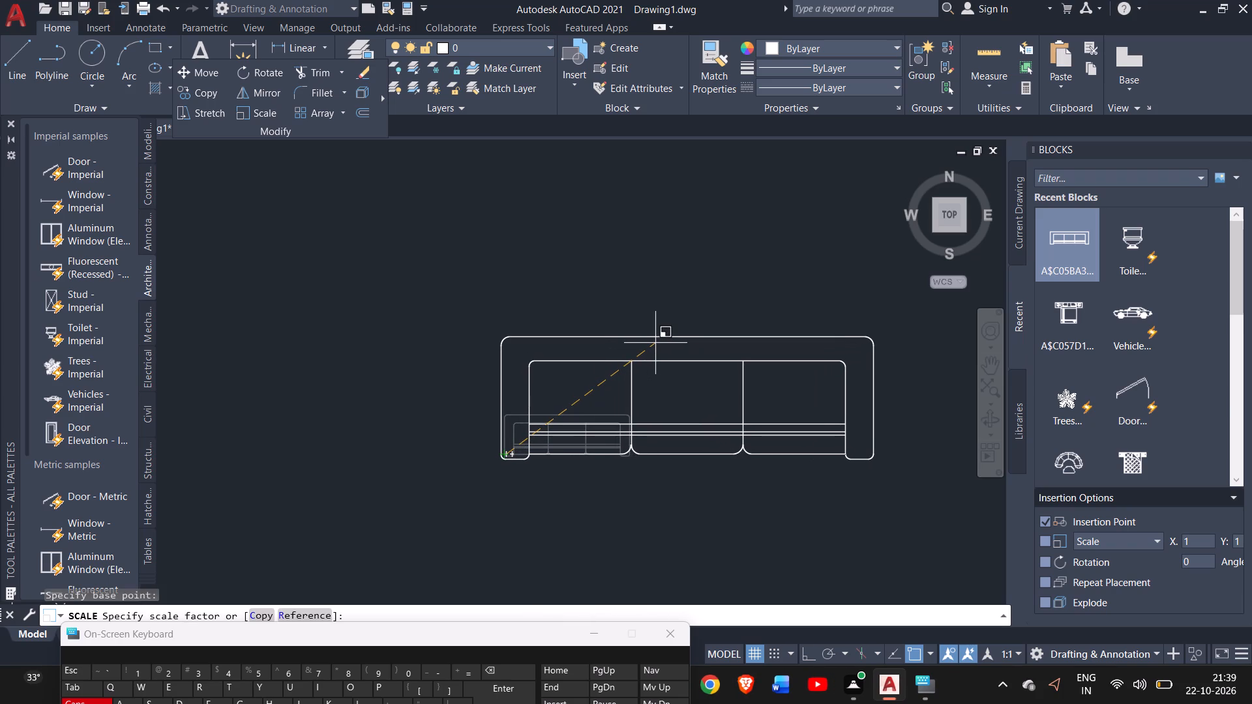
left_click_drag(655, 343, 749, 244)
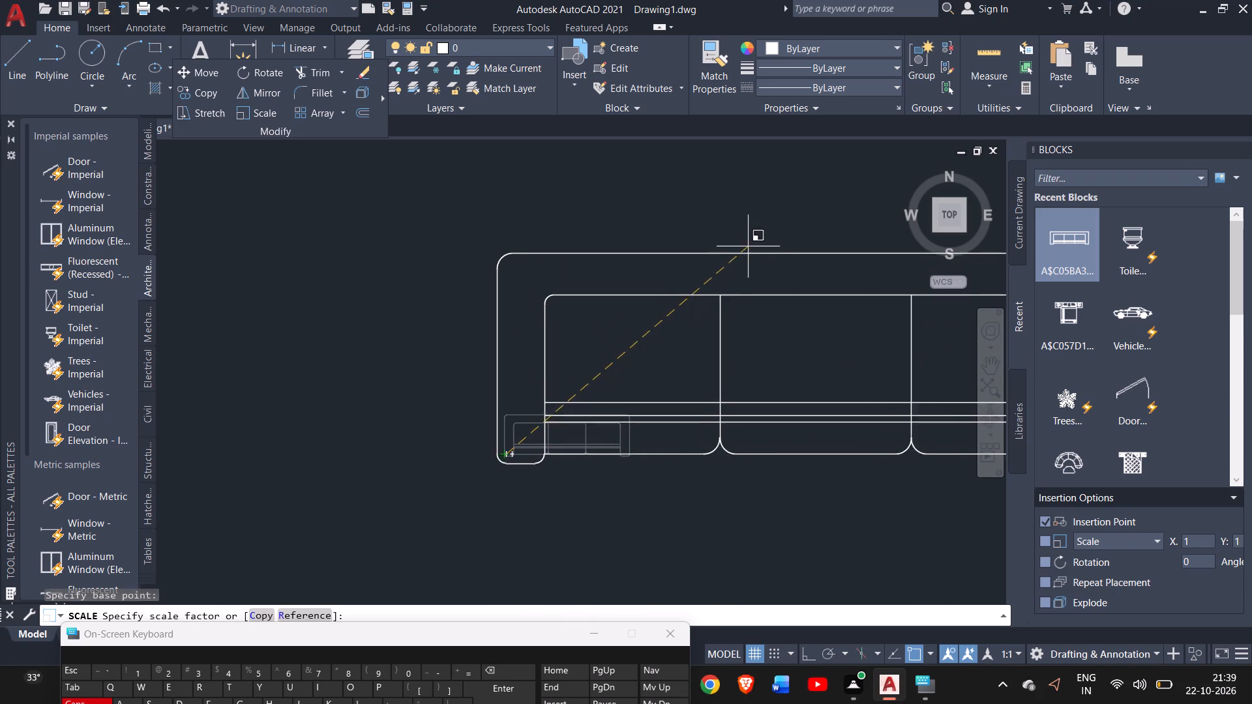
left_click_drag(749, 244, 758, 221)
left_click(820, 171)
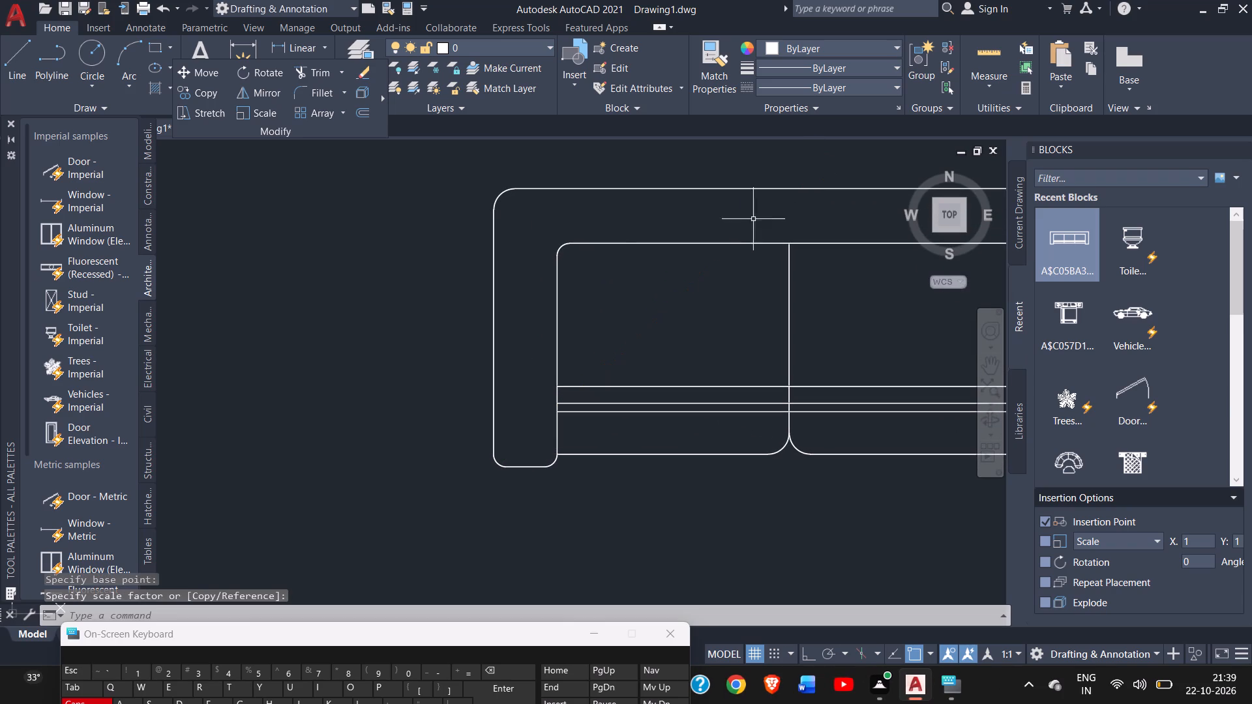
Scale up the sofa block again by about 7 times from its lower-left corner.
scroll(733, 235, "down", 4, "ctrl")
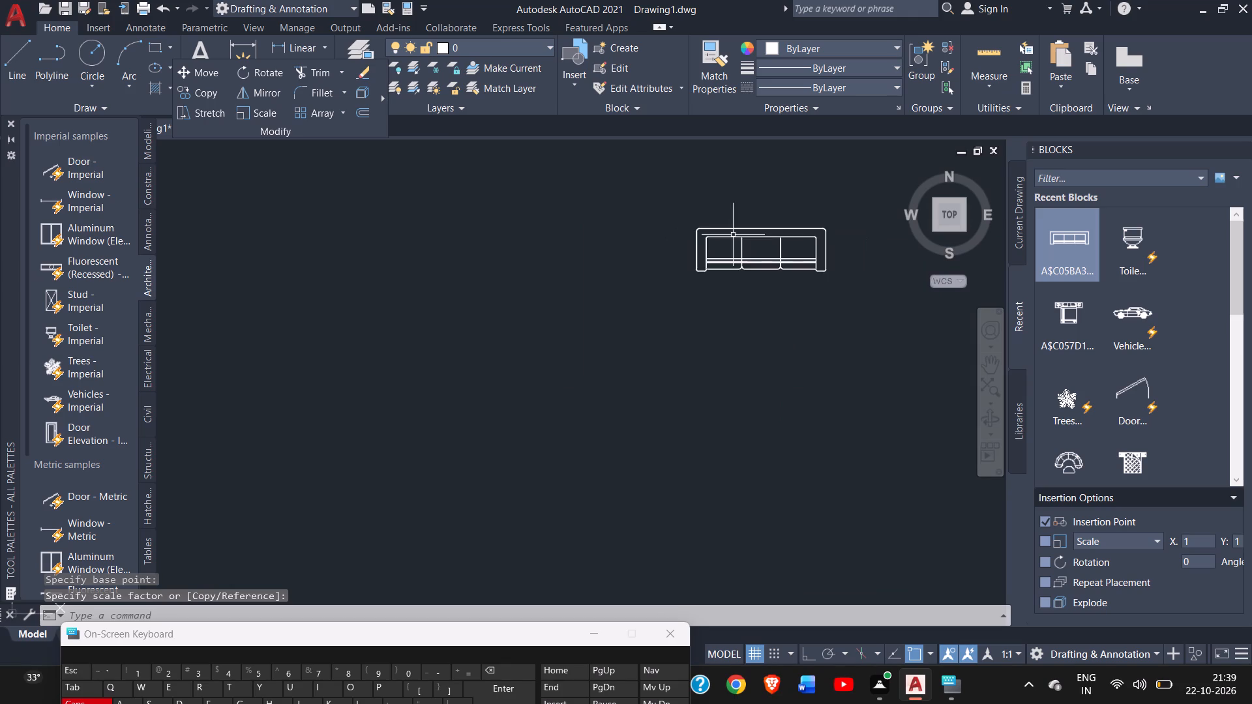
left_click(982, 360)
left_click_drag(856, 323, 492, 504)
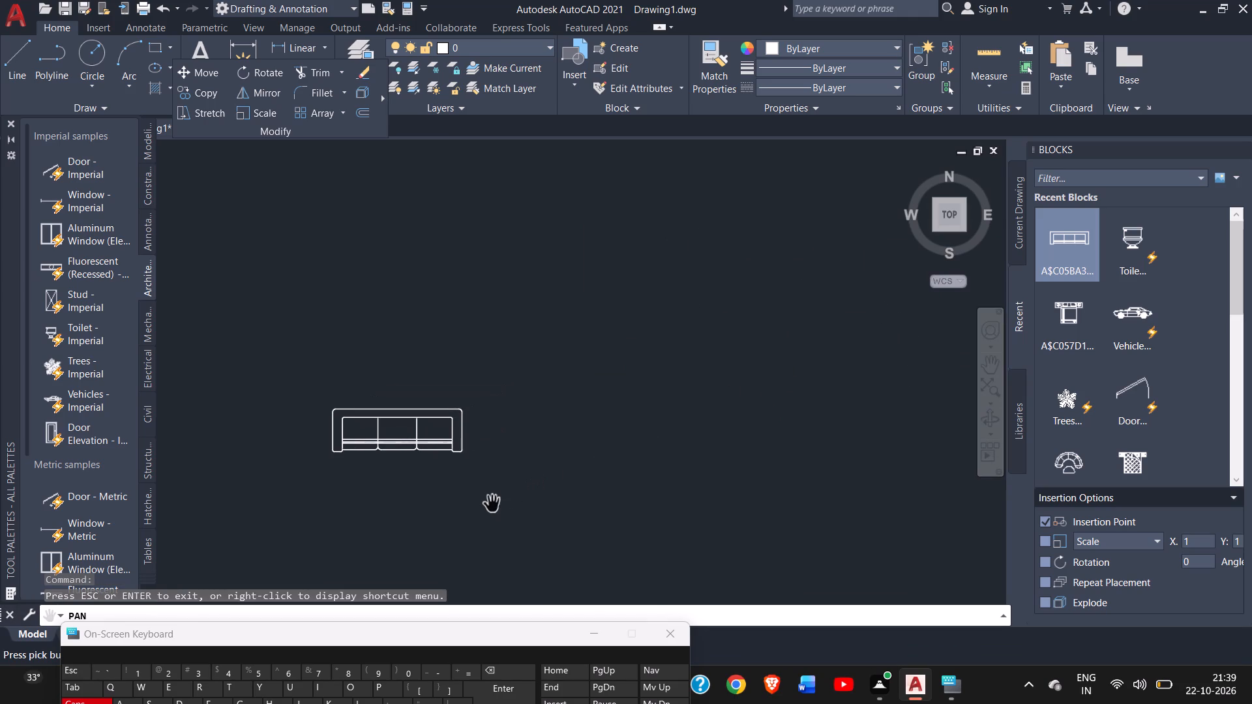
right_click(551, 338)
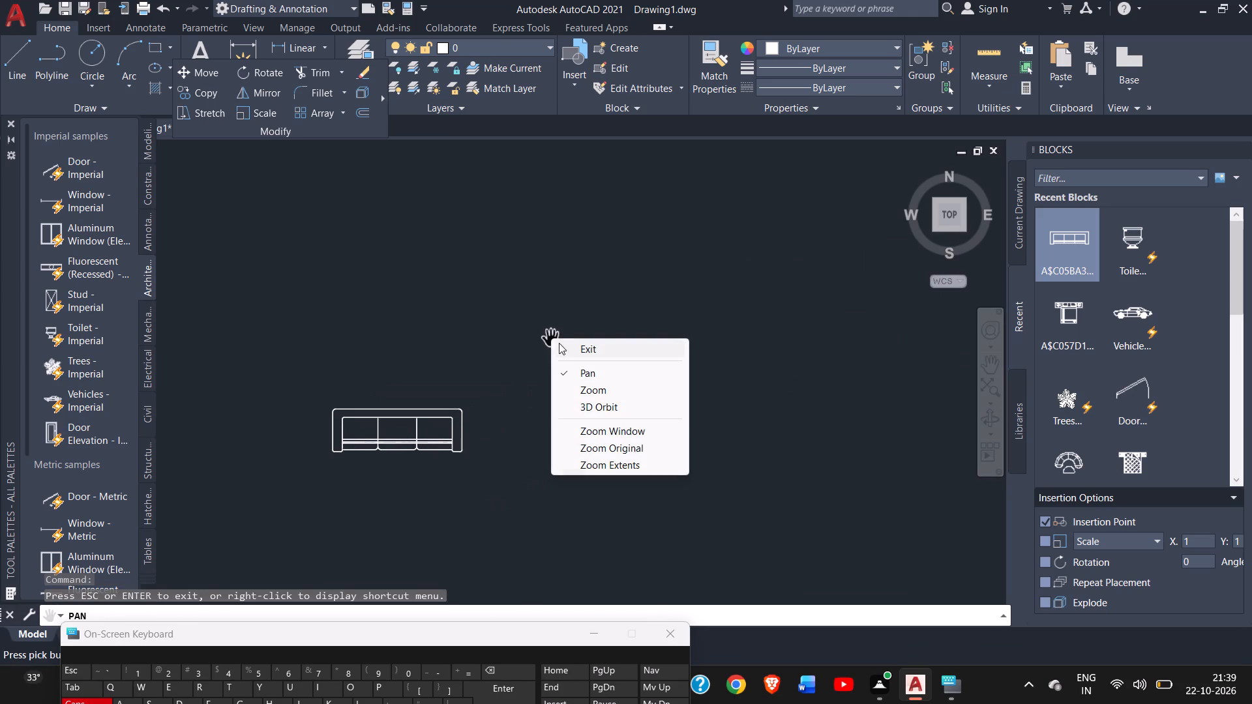
left_click(567, 349)
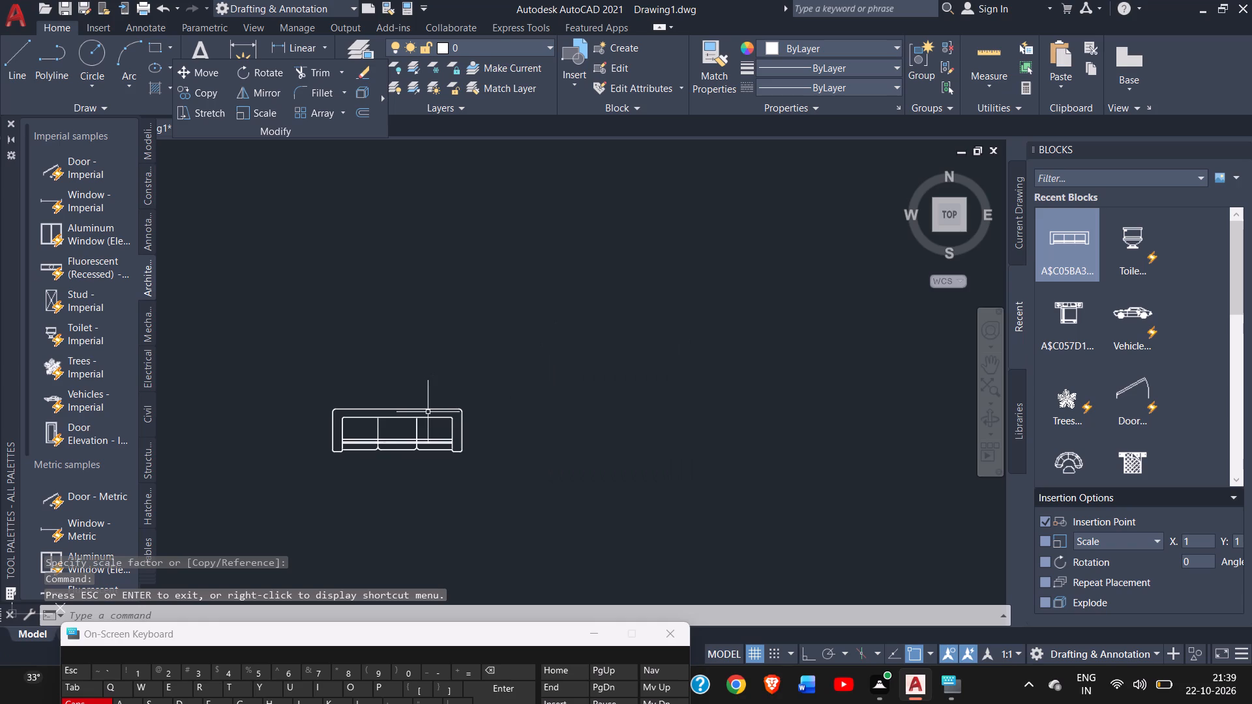
left_click(417, 431)
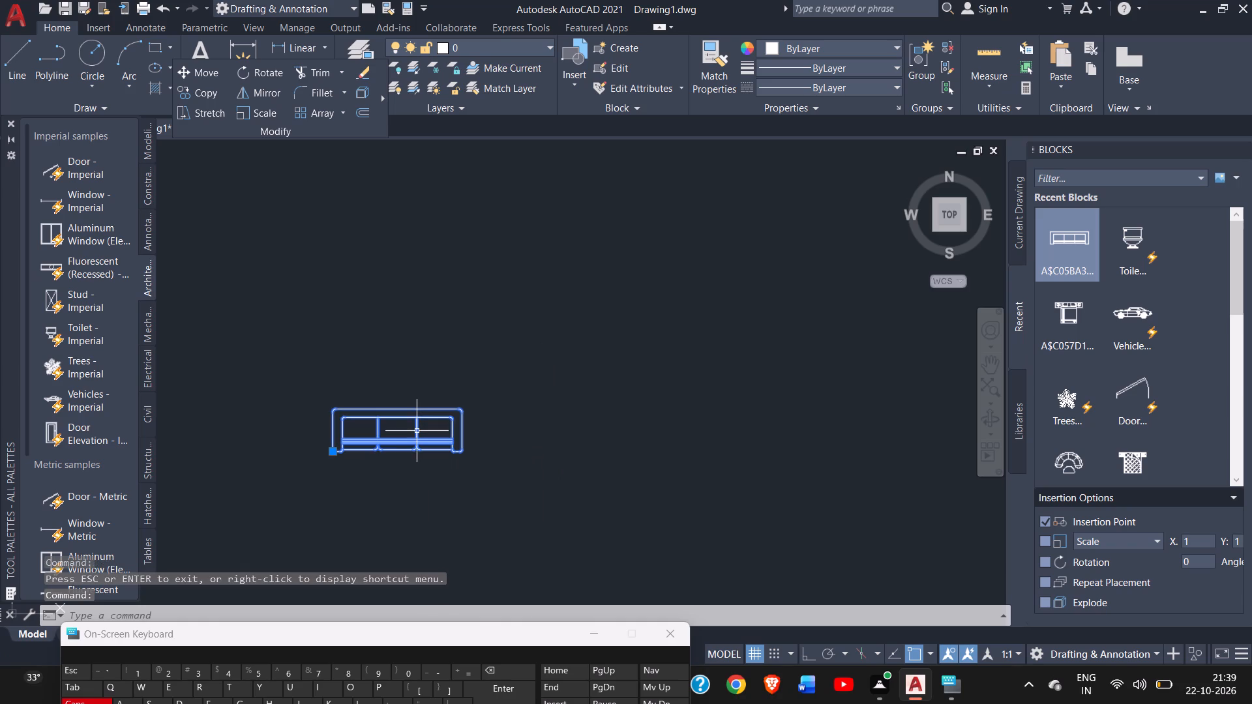
left_click(248, 115)
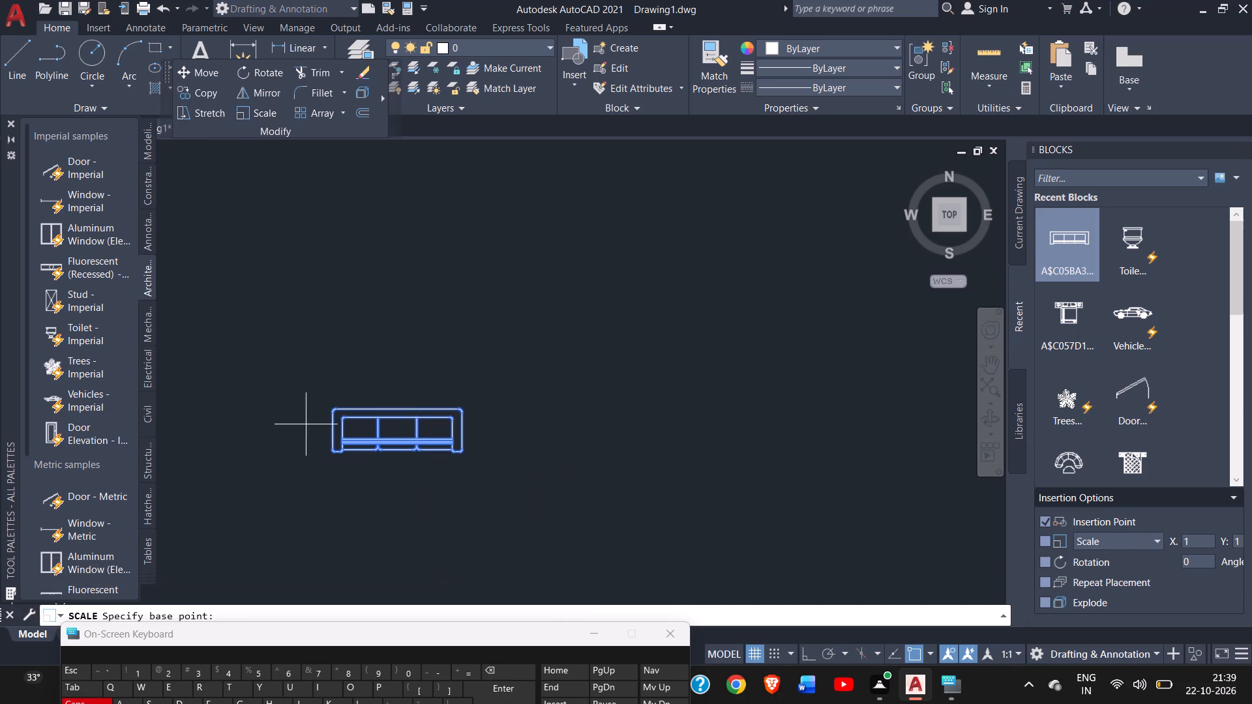
left_click_drag(333, 447, 503, 341)
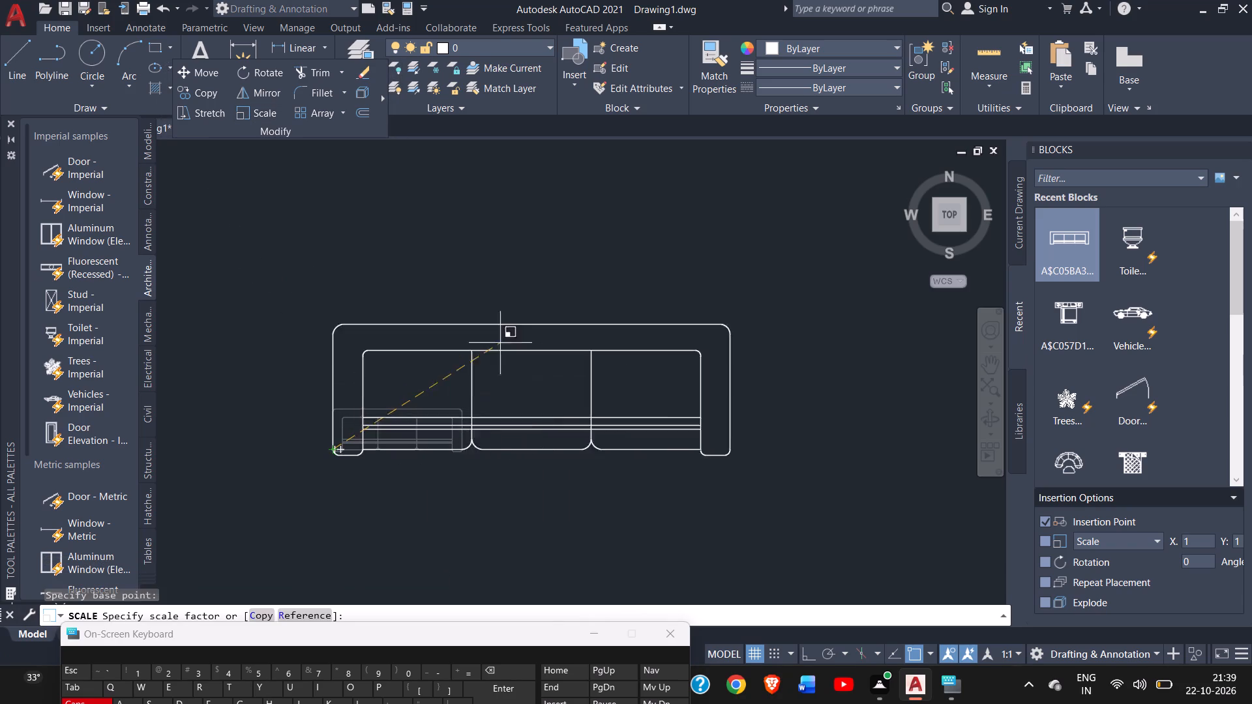
left_click_drag(503, 341, 550, 323)
left_click(715, 229)
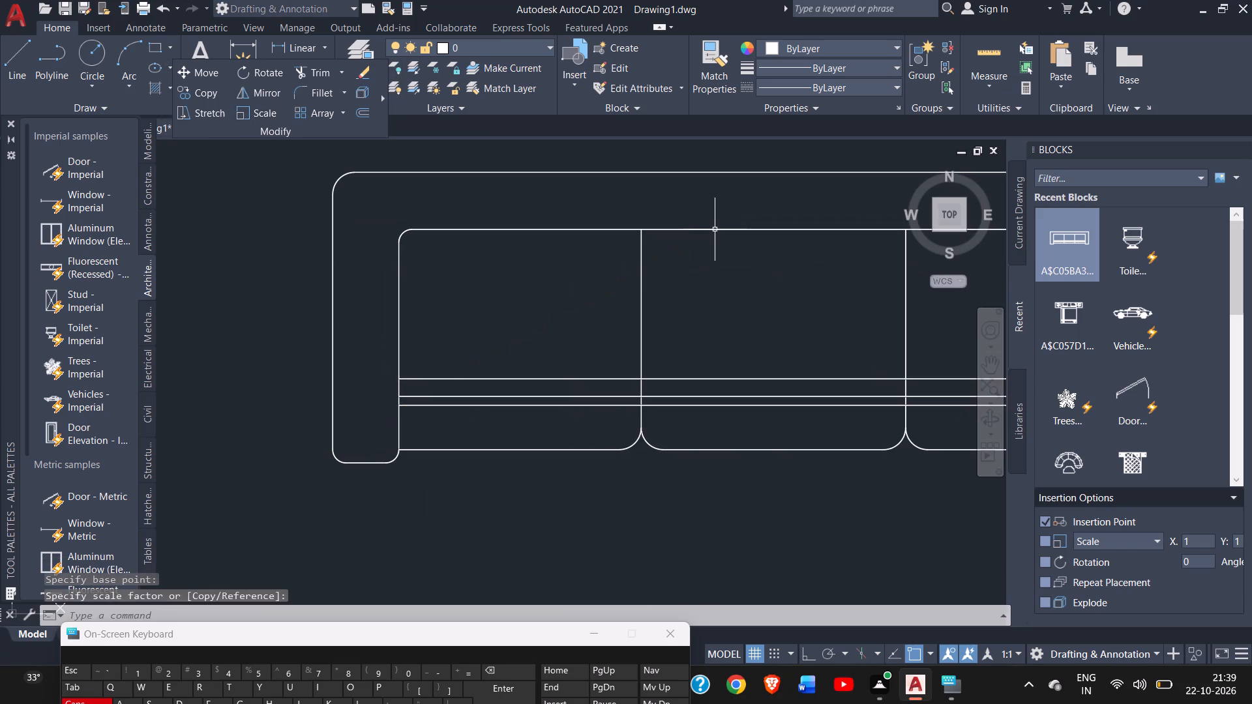
Enlarge the sofa block a third time, by about 3 times, from its lower-left corner.
scroll(685, 281, "down", 2, "ctrl")
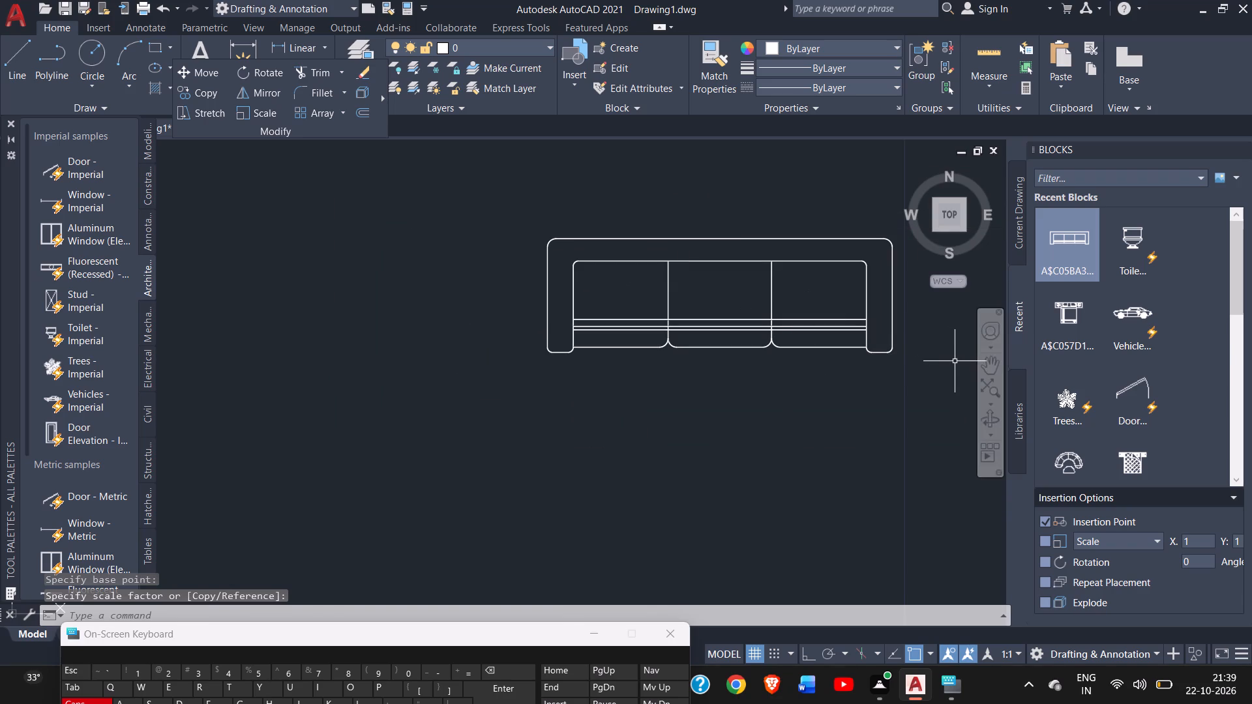
left_click(987, 364)
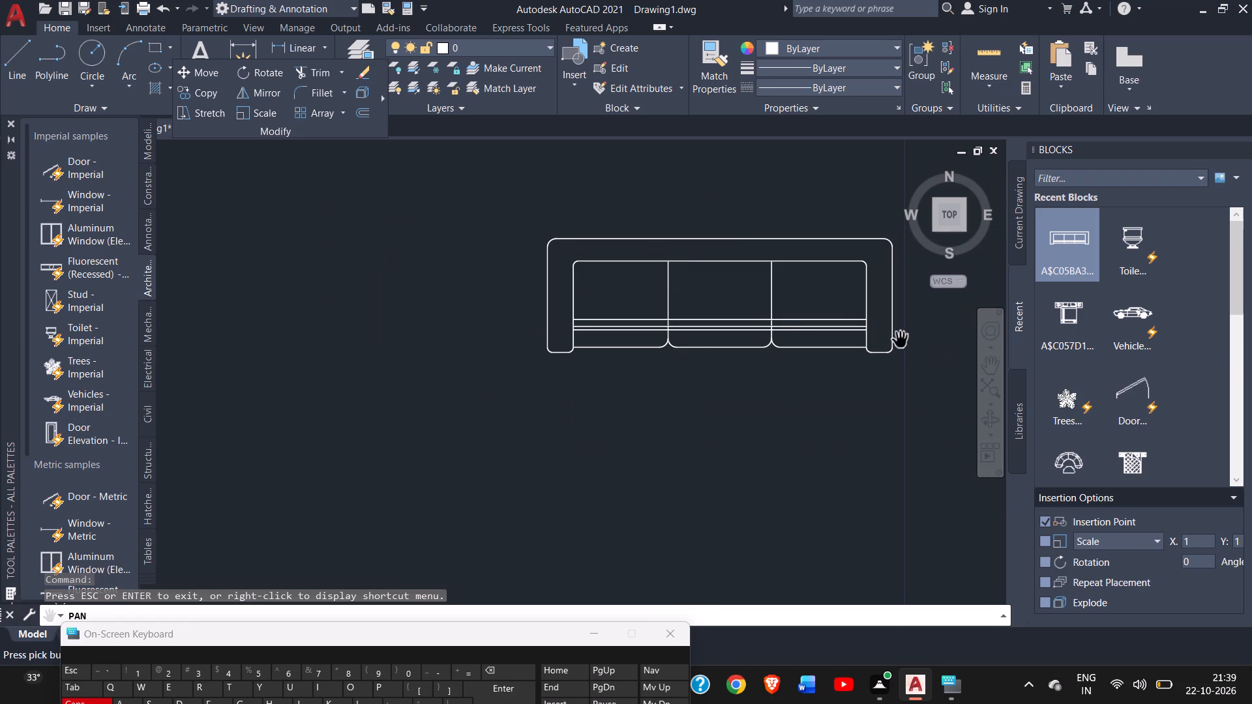
left_click_drag(901, 340, 587, 480)
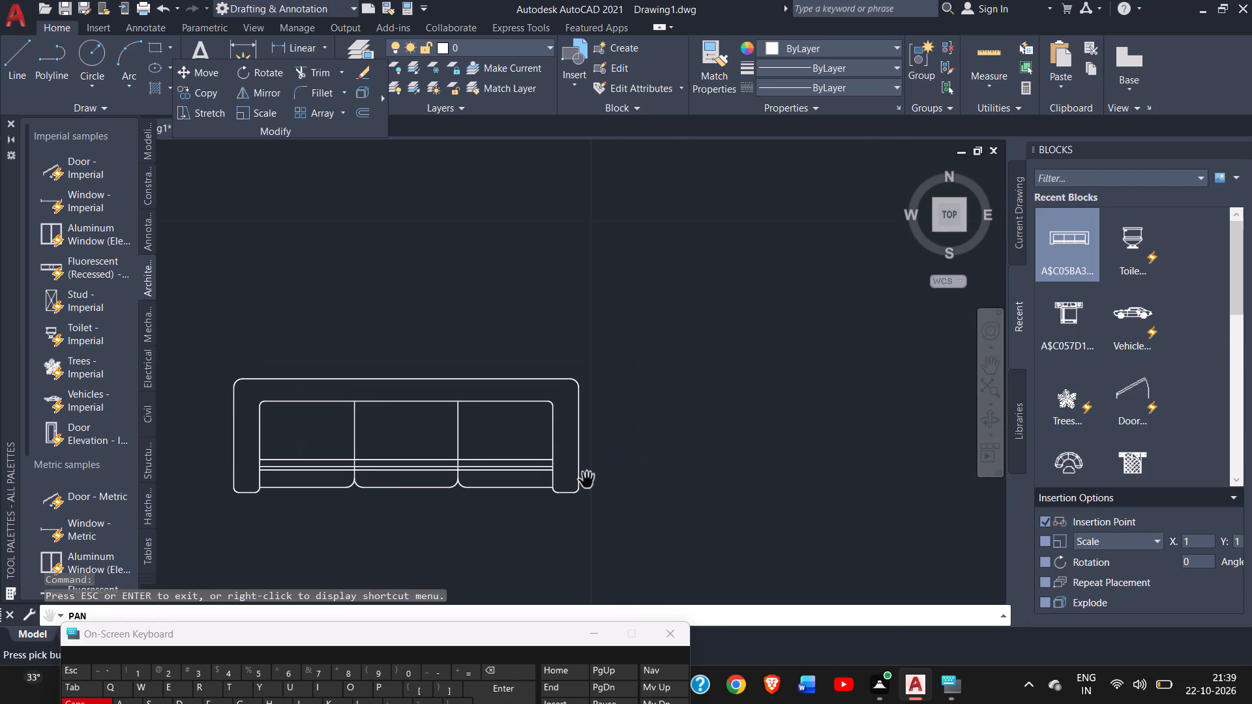
right_click(632, 342)
left_click(650, 359)
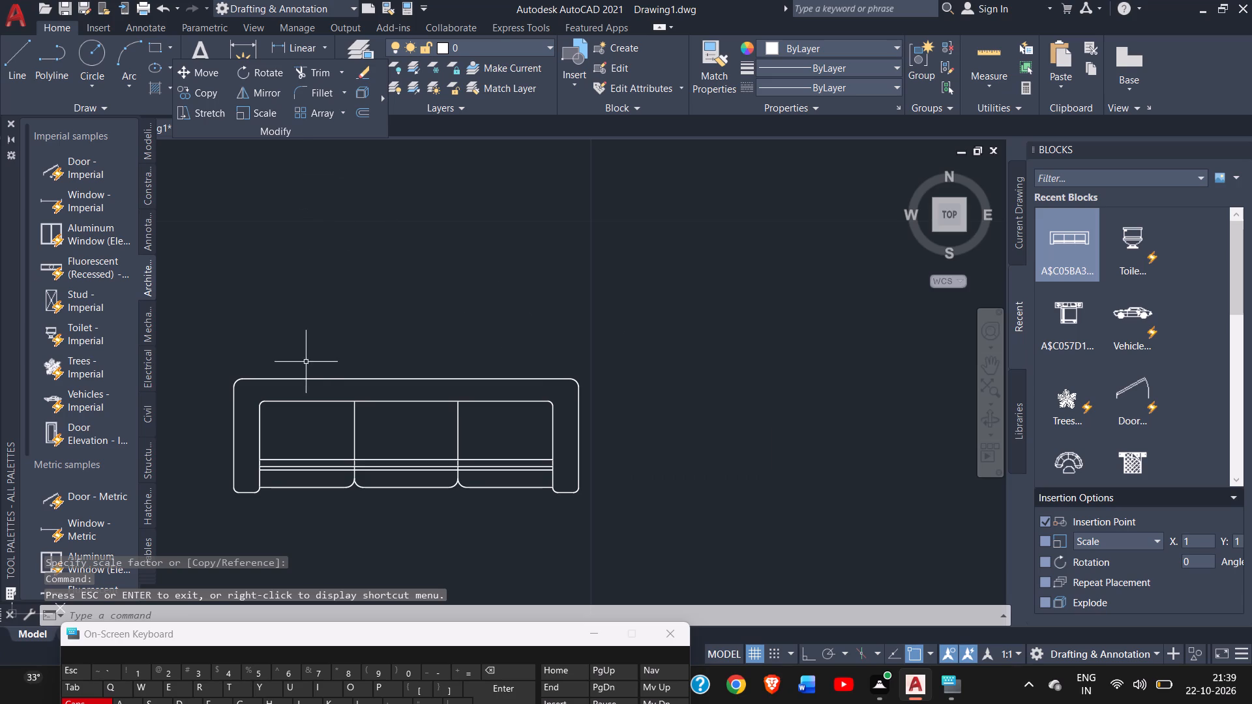
left_click(306, 379)
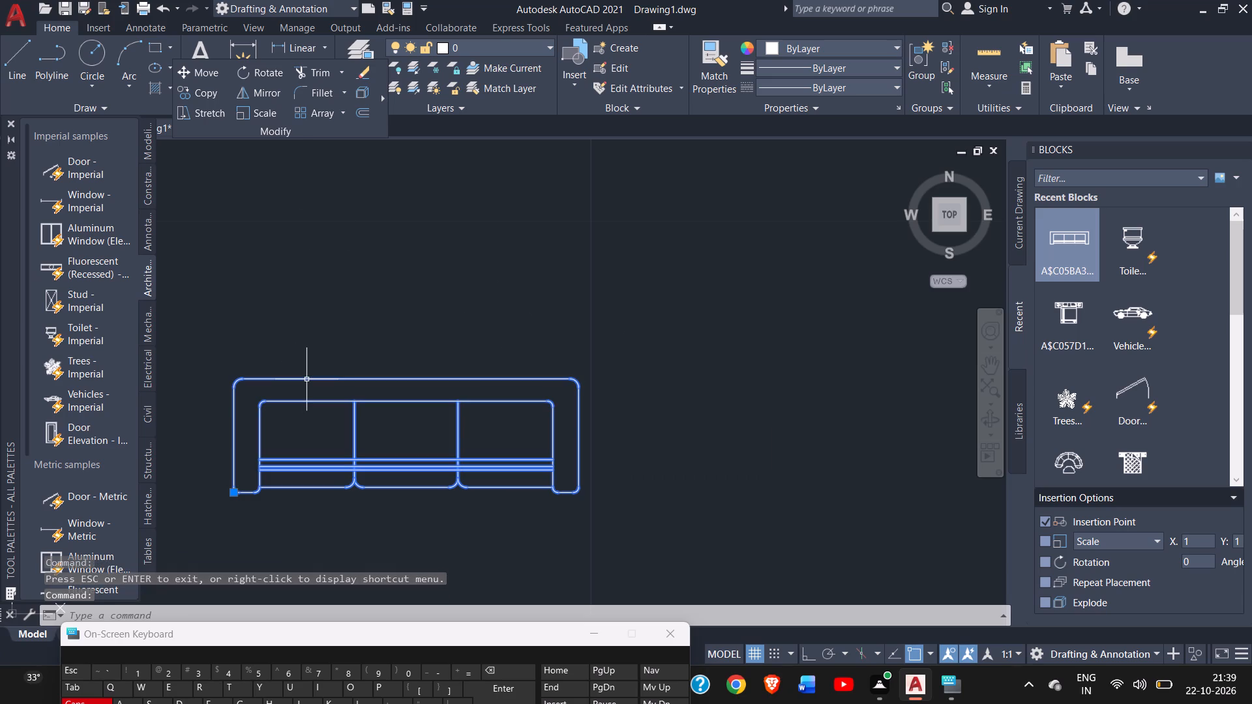
left_click(267, 115)
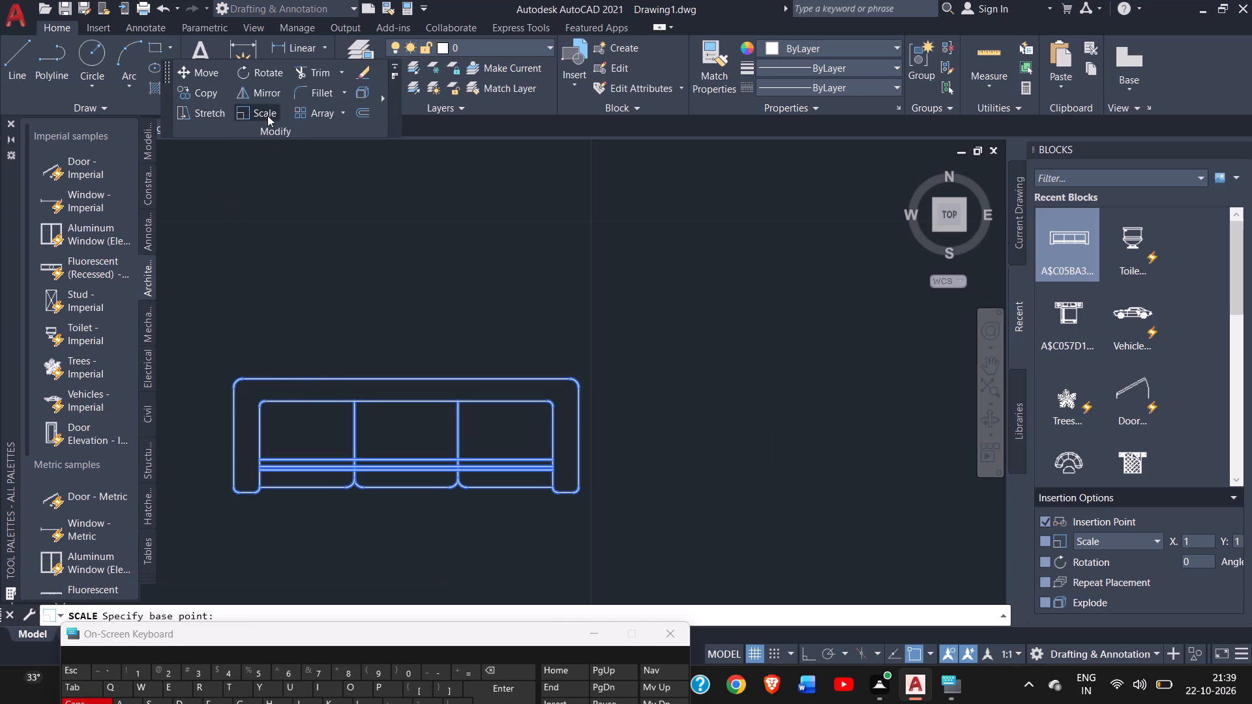
left_click_drag(235, 488, 479, 342)
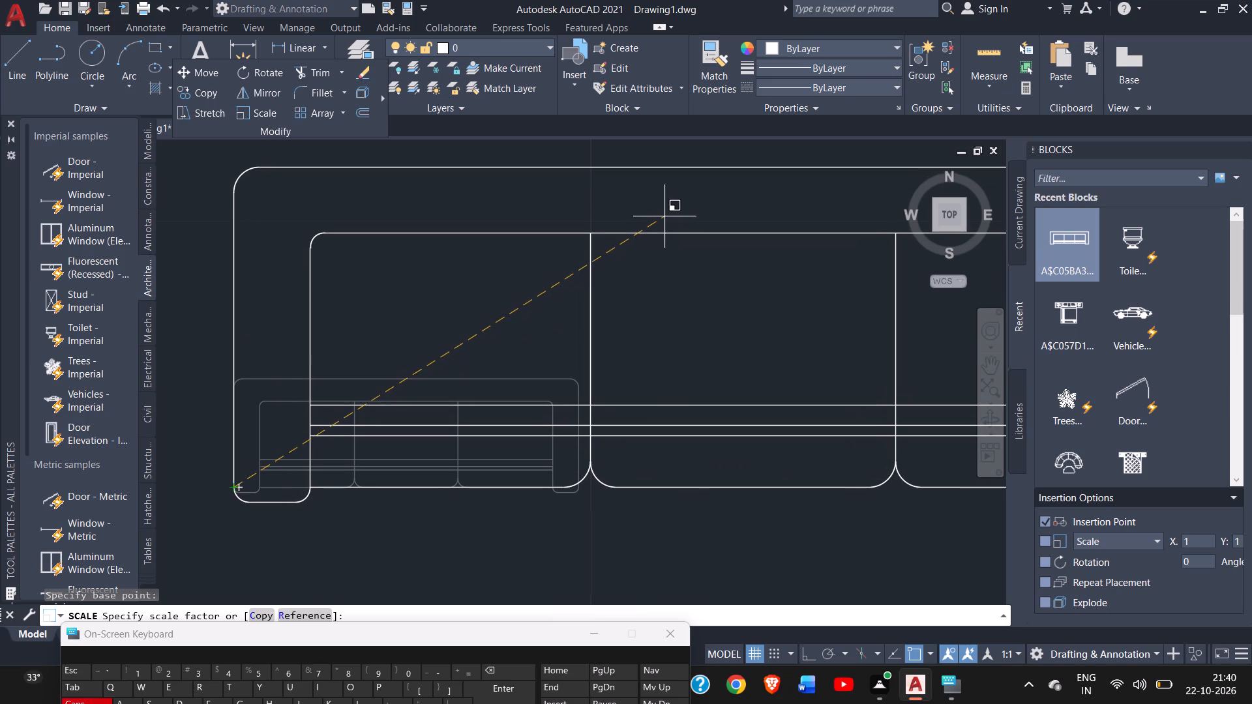
left_click(664, 216)
Scale up the sofa block outside the plan a fourth time, by about 4.3 times, from its lower-left corner.
scroll(571, 272, "down", 4, "ctrl")
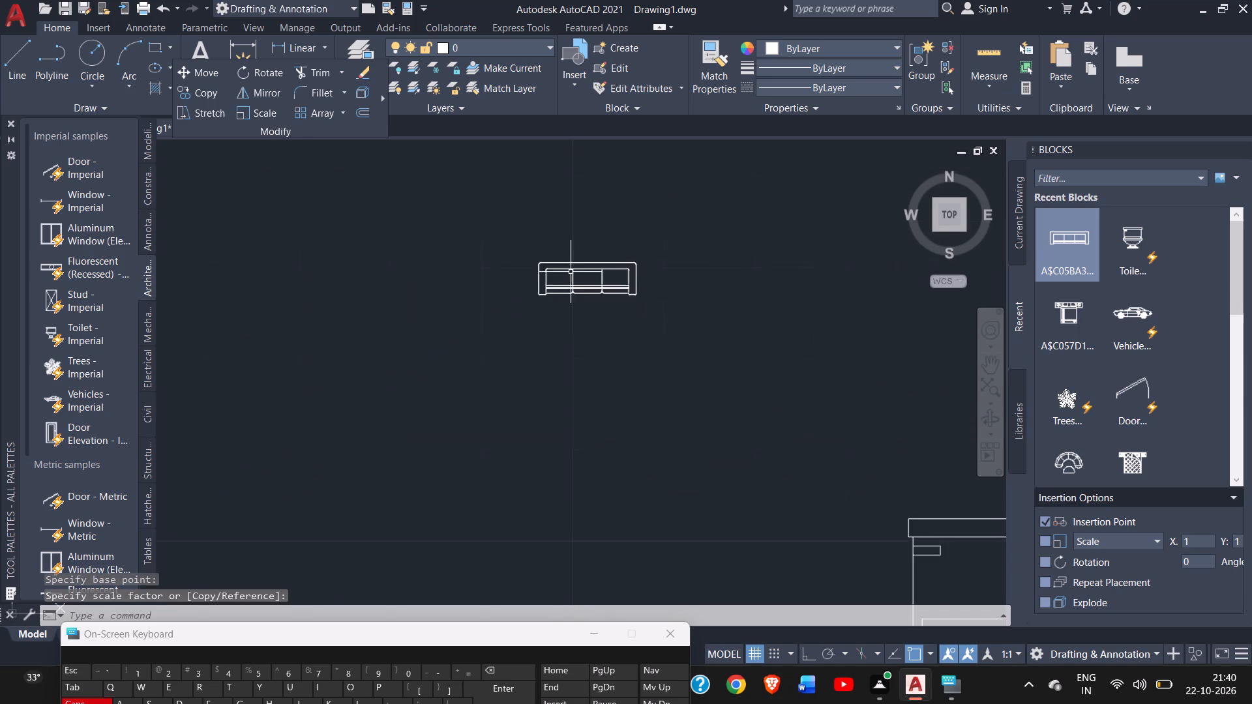
scroll(571, 272, "down", 5, "ctrl")
scroll(571, 272, "up", 2, "ctrl")
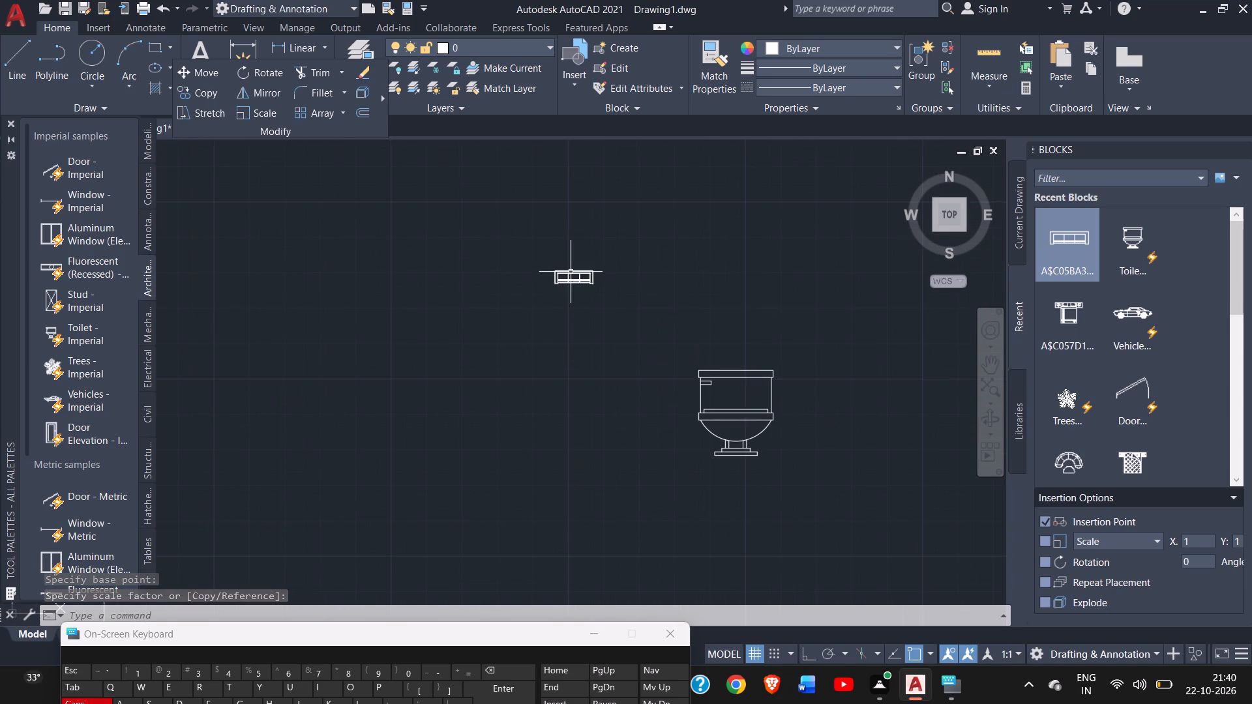
scroll(571, 272, "up", 3, "ctrl")
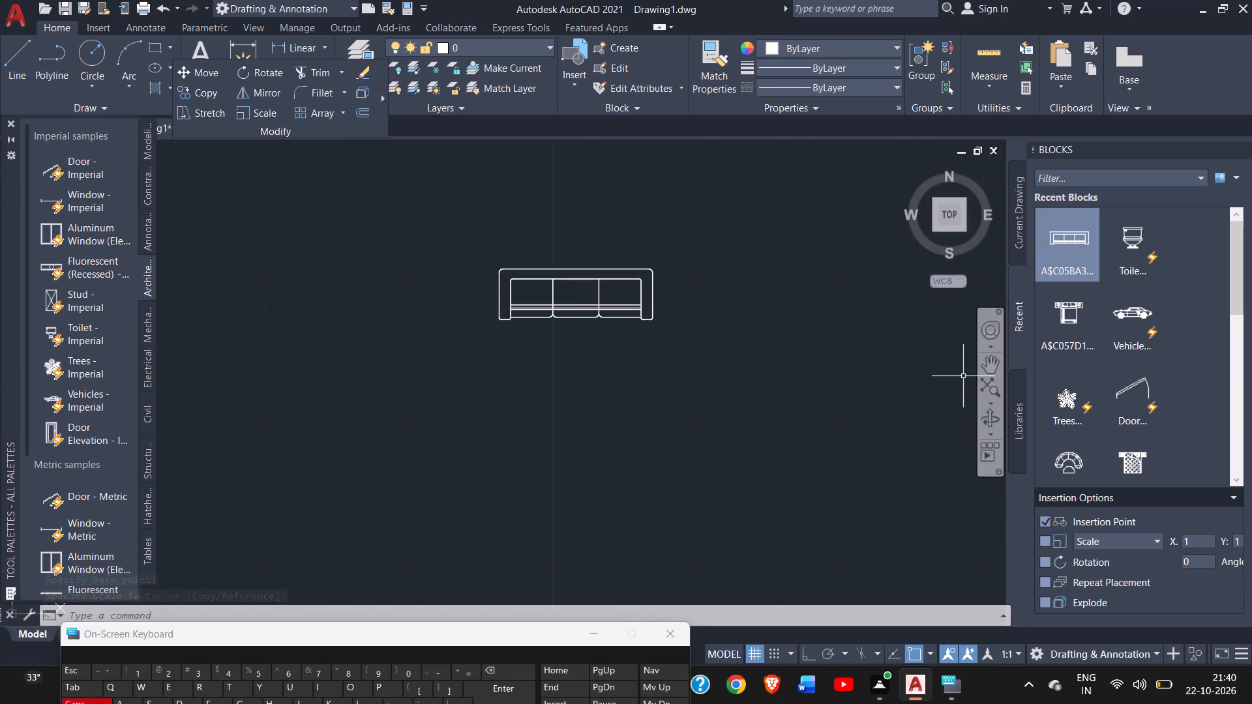
left_click(984, 370)
left_click_drag(833, 348, 717, 477)
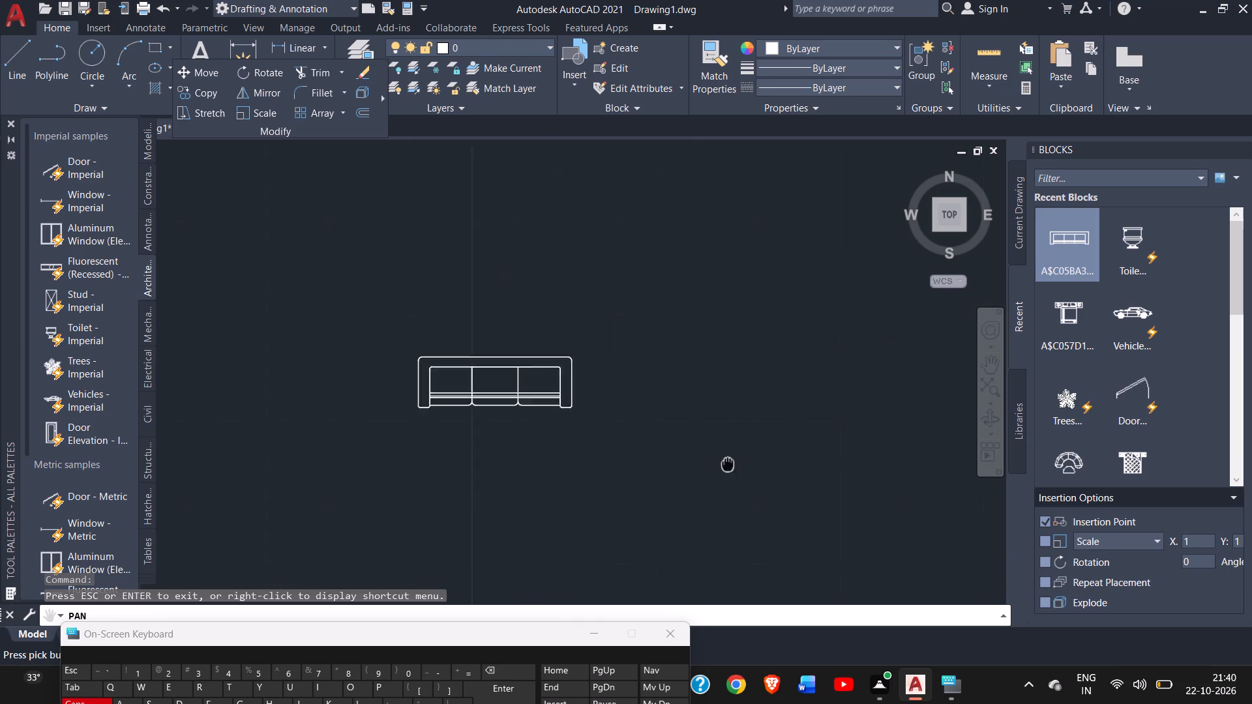
left_click_drag(717, 477, 664, 527)
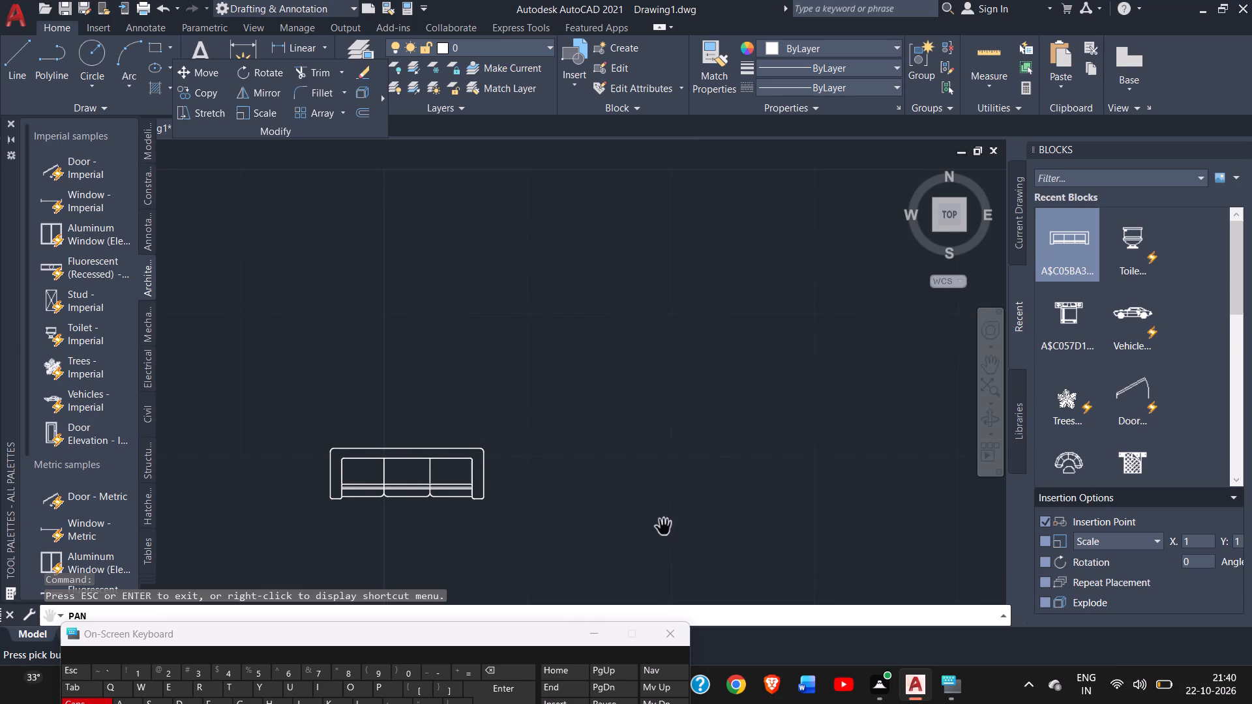
right_click(517, 443)
left_click(526, 448)
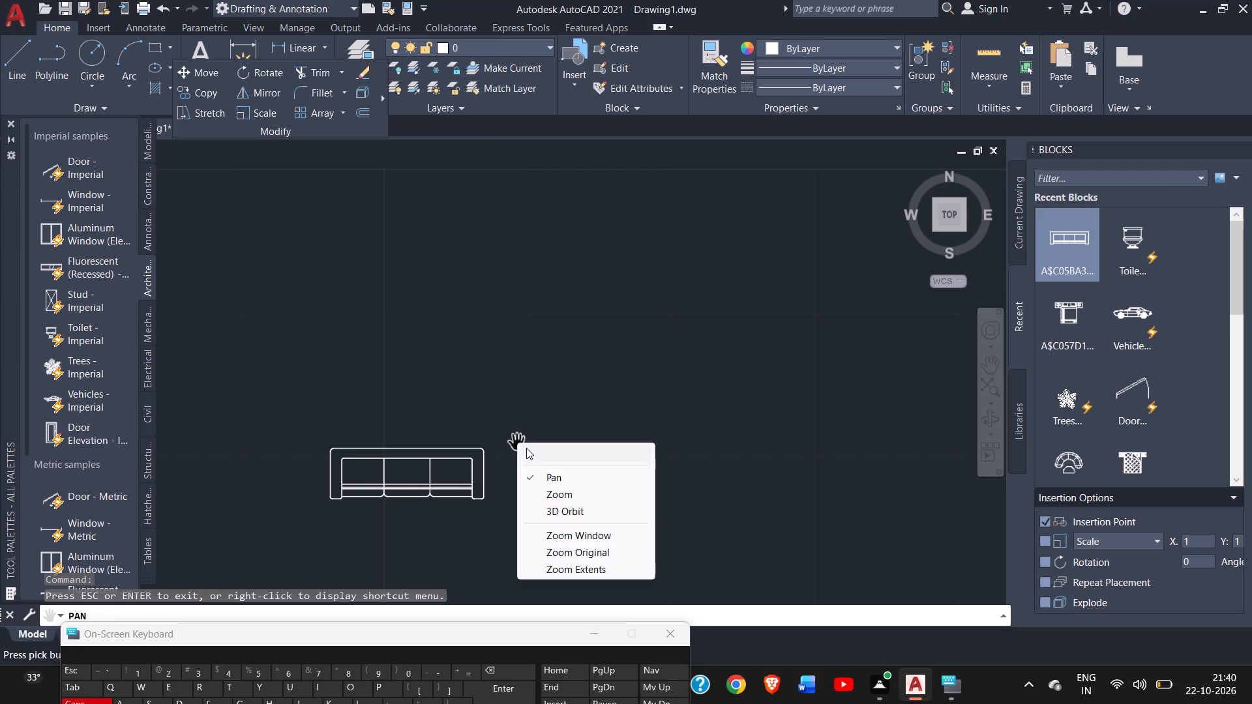
left_click(483, 451)
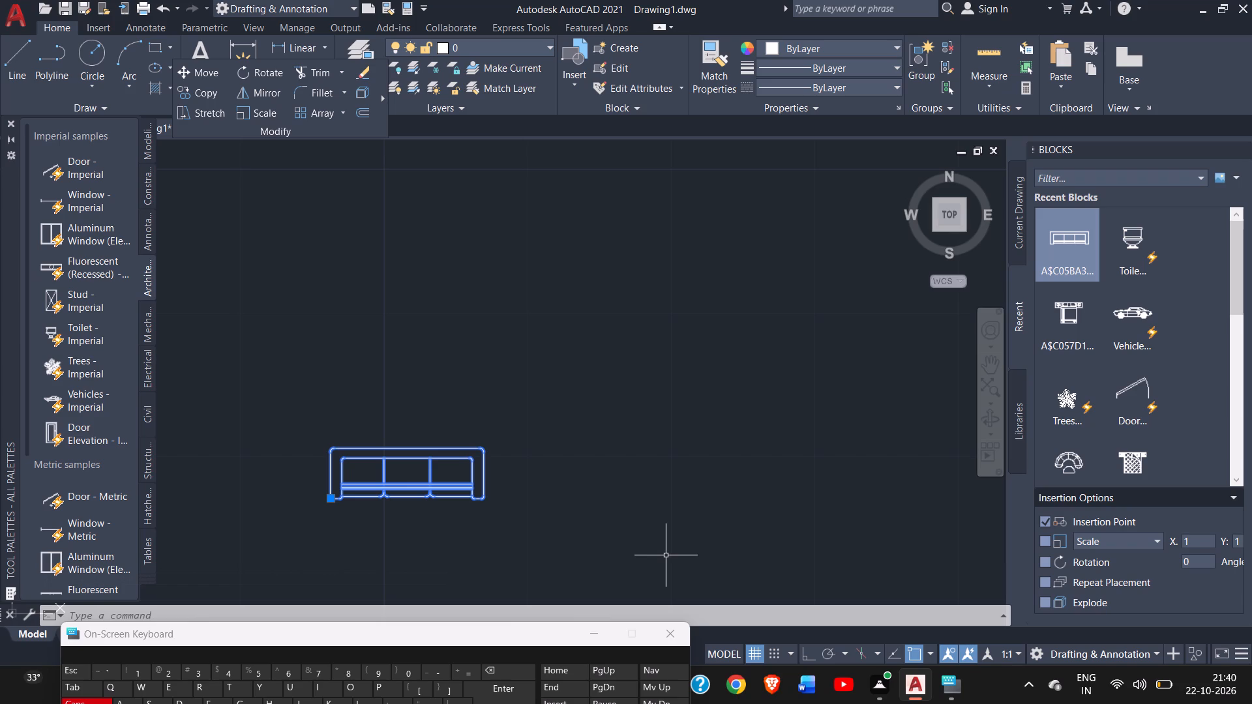
left_click(262, 112)
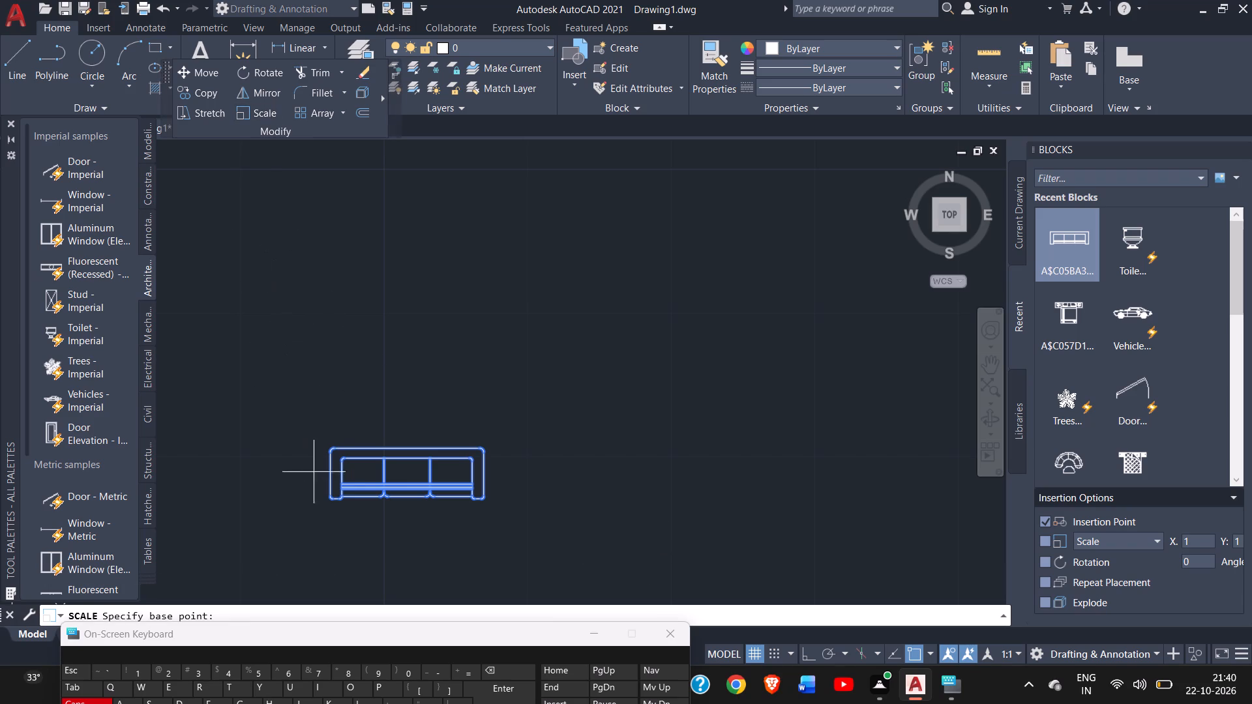
left_click_drag(328, 500, 374, 453)
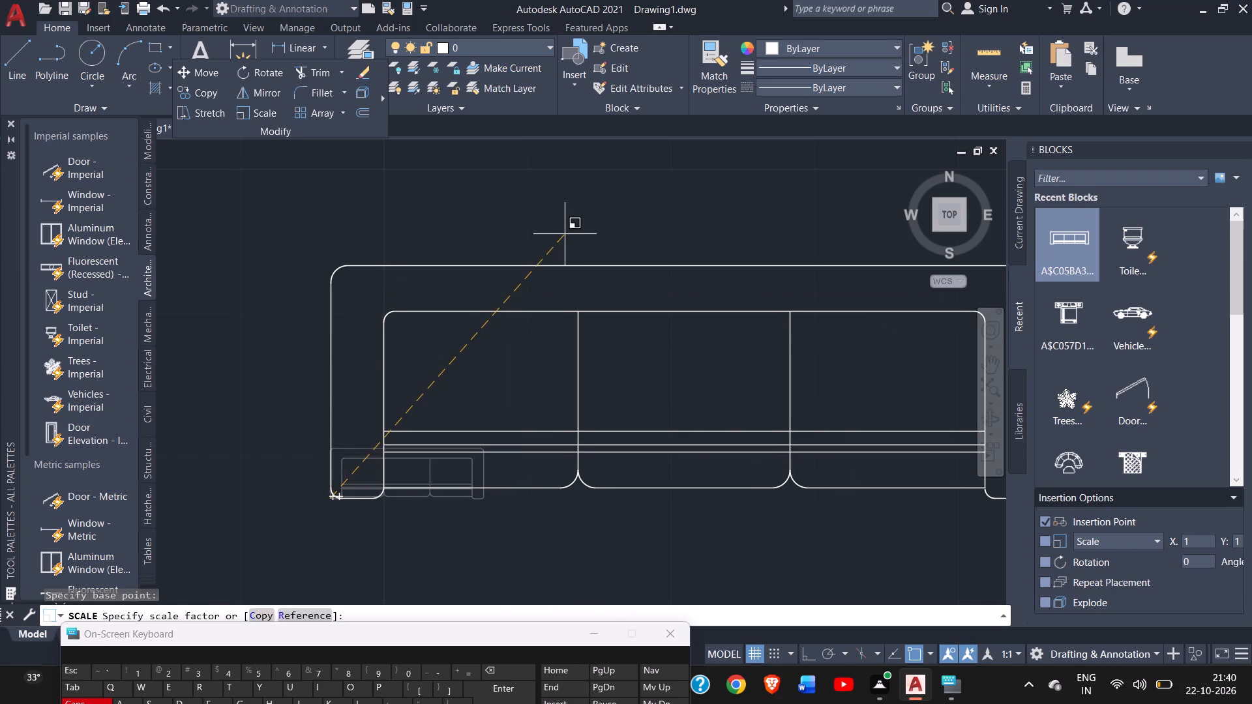
left_click(550, 253)
Scale up the sofa block once more by about 1.7 times from its lower-left corner, judging its size against the lounge.
scroll(492, 281, "down", 4, "ctrl")
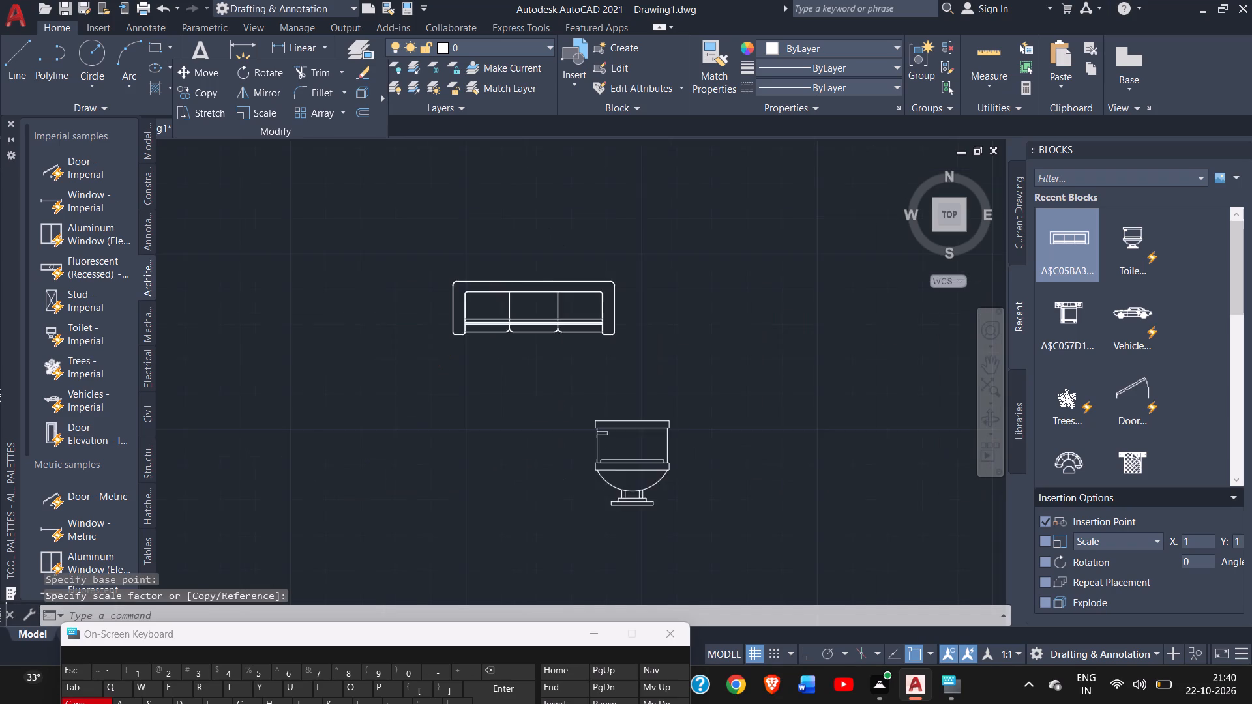
scroll(492, 281, "down", 4, "ctrl")
scroll(492, 281, "up", 2, "ctrl")
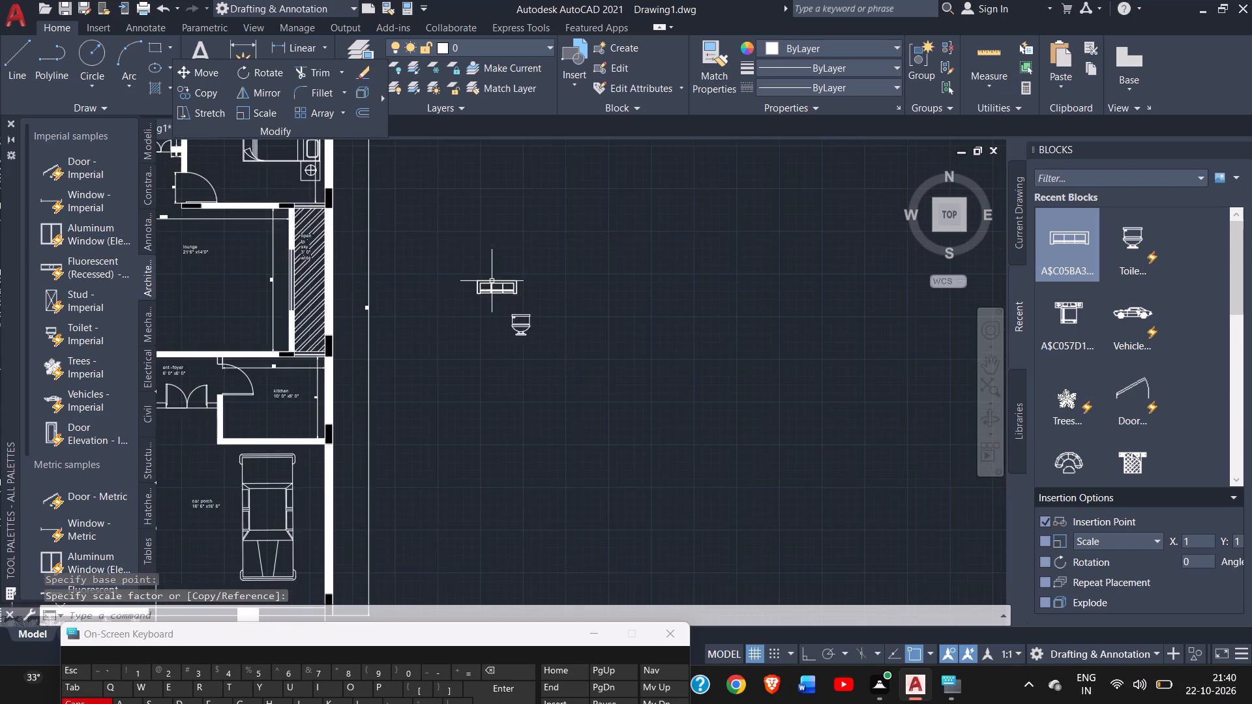
scroll(492, 281, "up", 1, "ctrl")
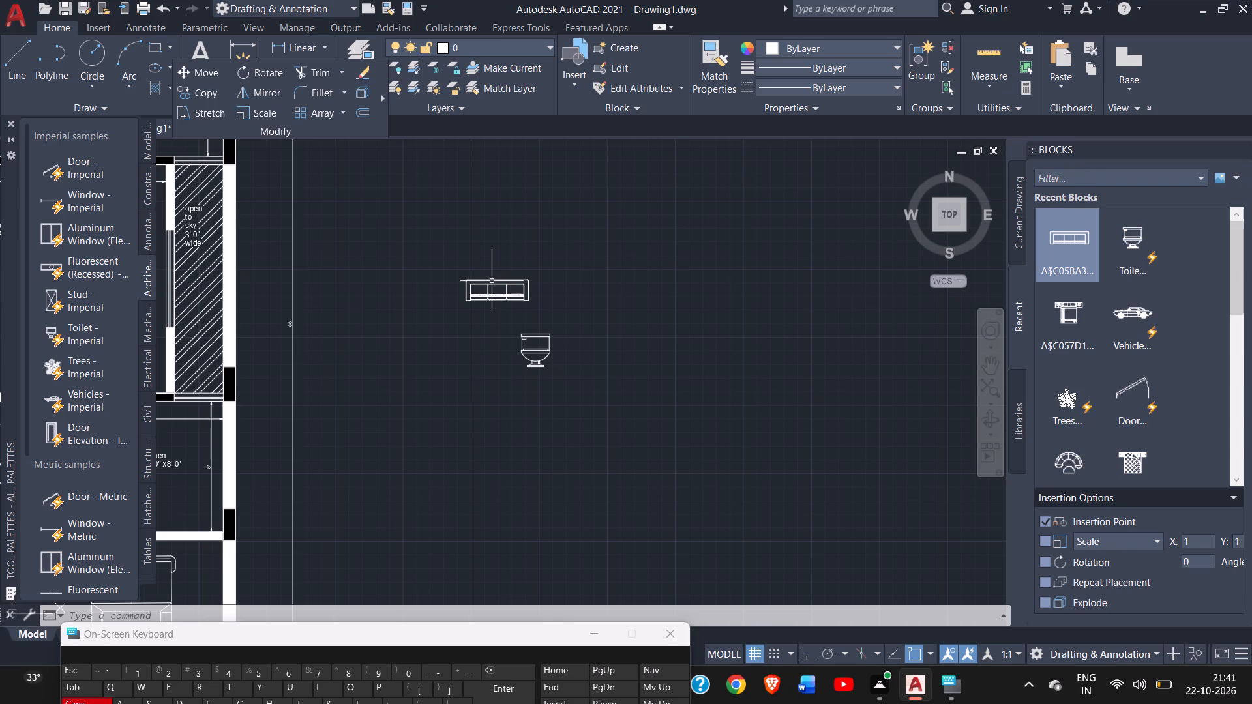
left_click(989, 364)
left_click_drag(748, 341, 934, 385)
right_click(850, 342)
left_click(874, 350)
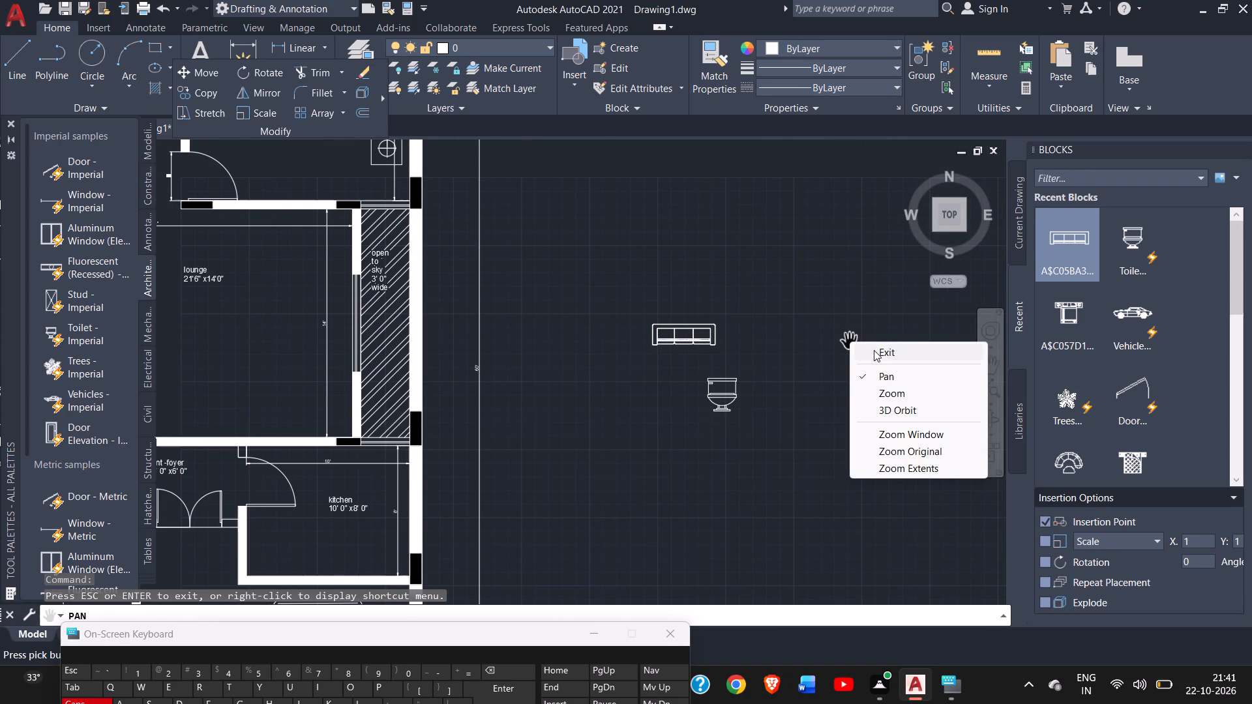
left_click(674, 339)
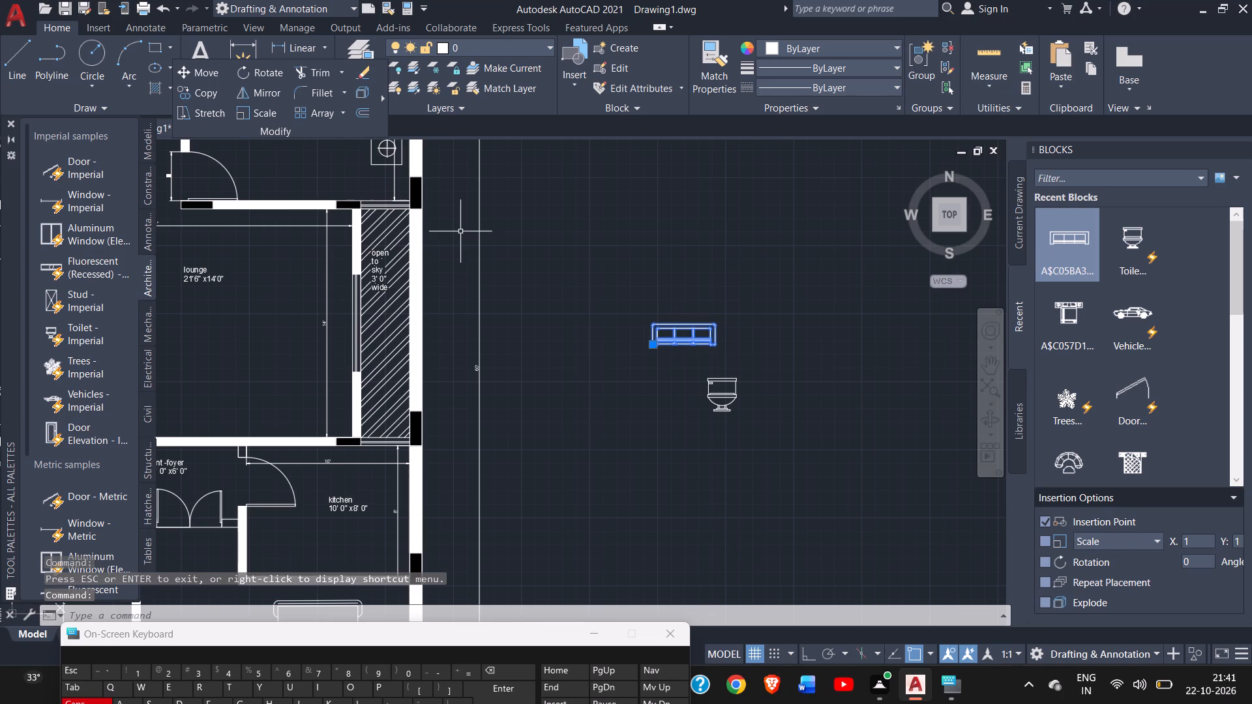
left_click(248, 118)
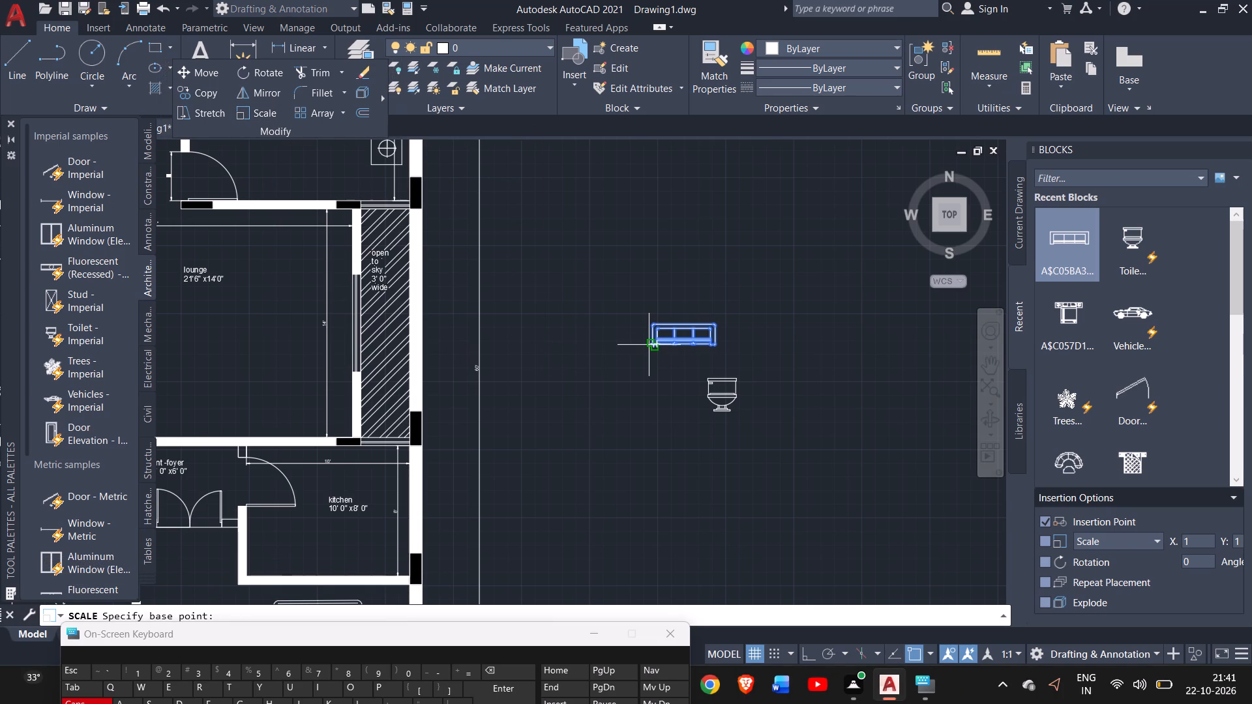
left_click_drag(649, 345, 700, 317)
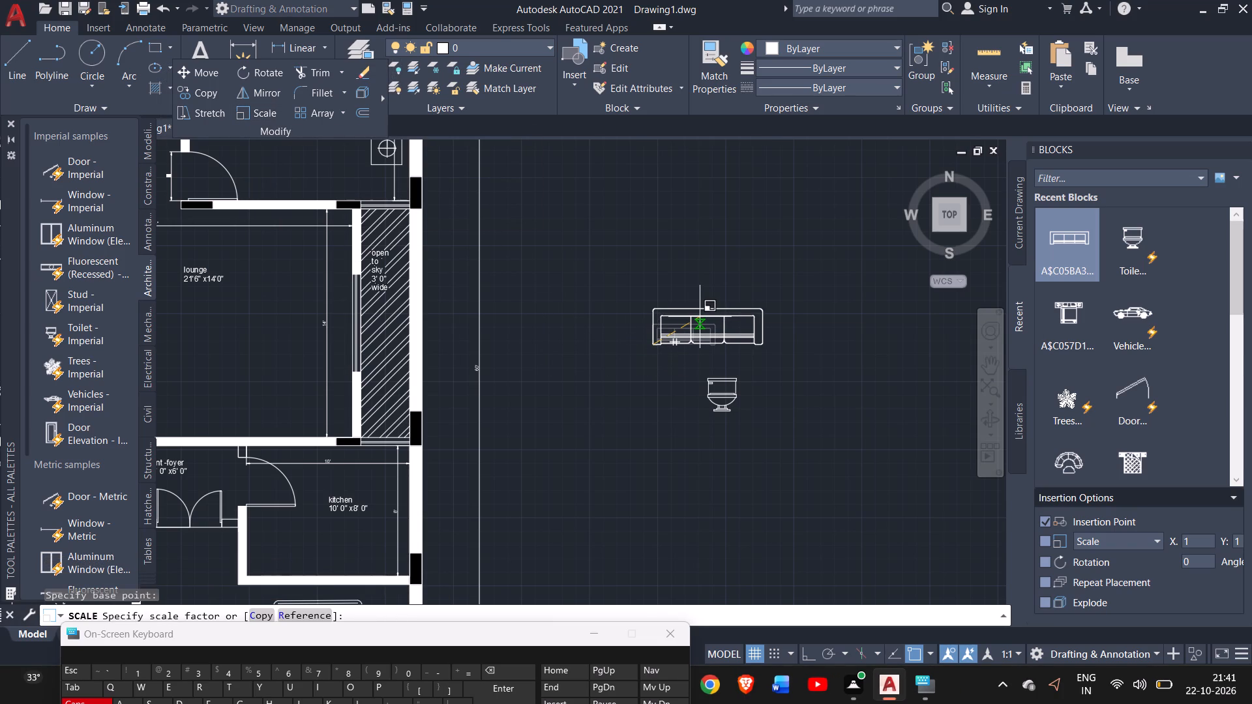
left_click_drag(700, 317, 704, 320)
left_click(704, 320)
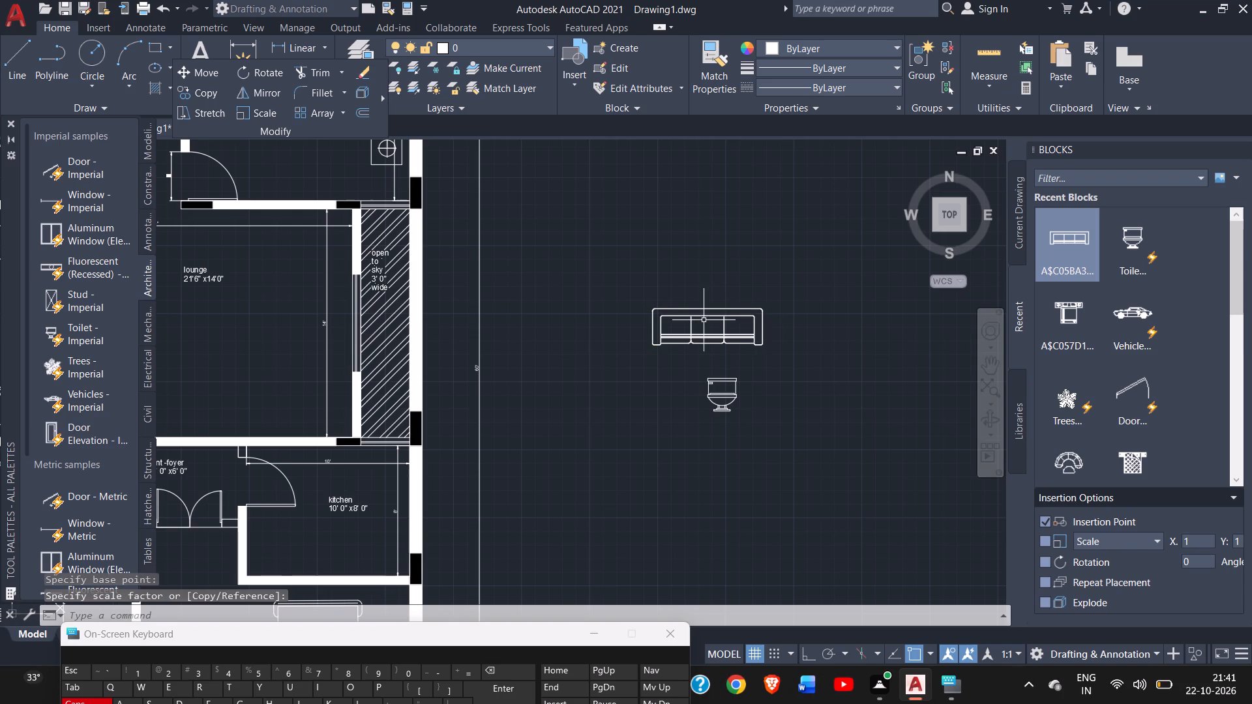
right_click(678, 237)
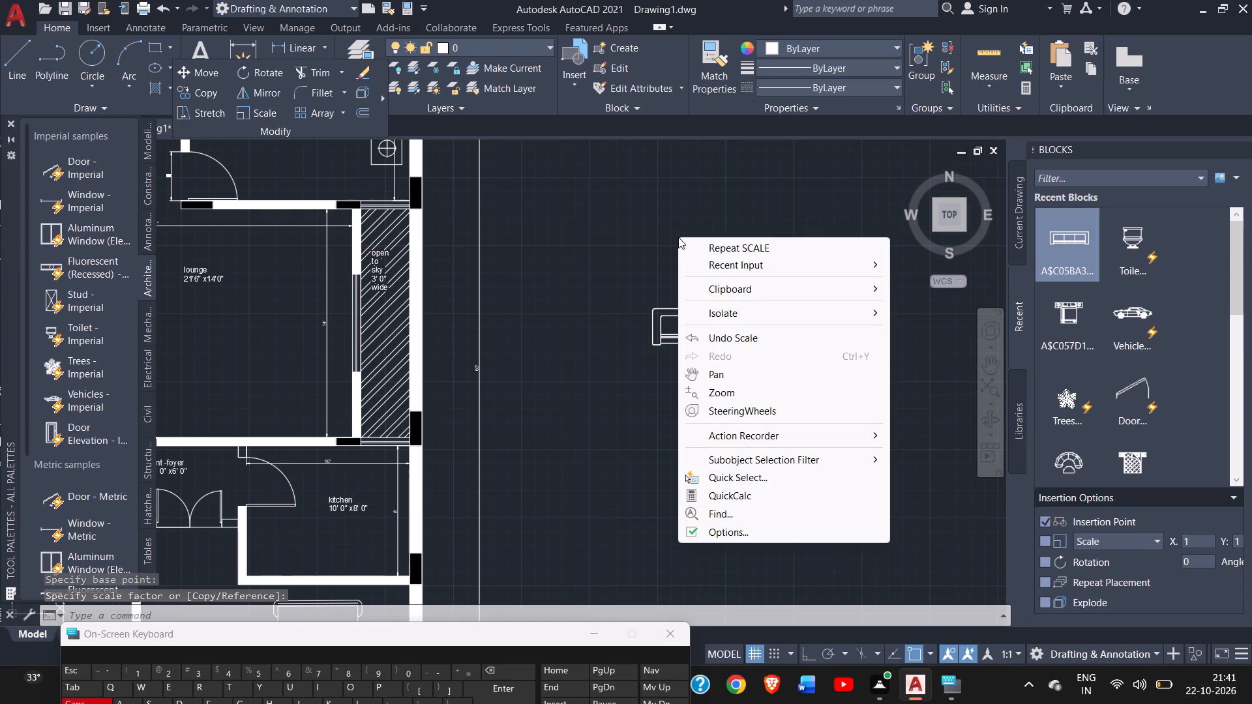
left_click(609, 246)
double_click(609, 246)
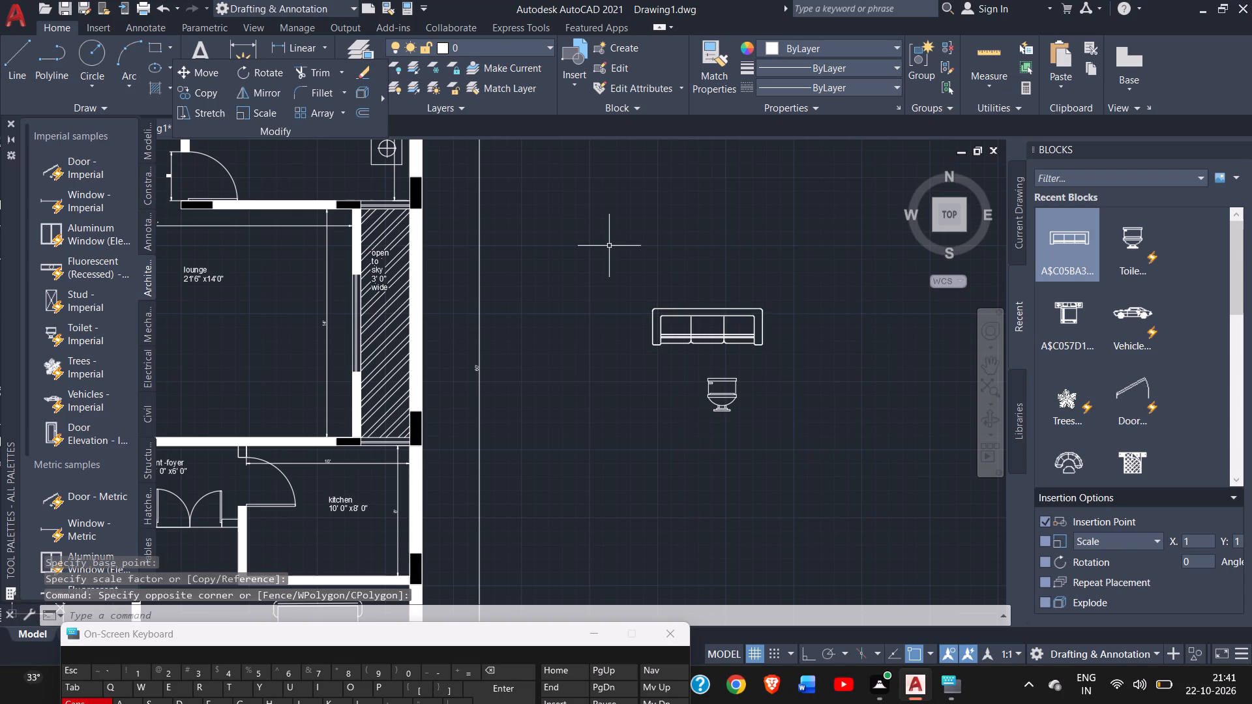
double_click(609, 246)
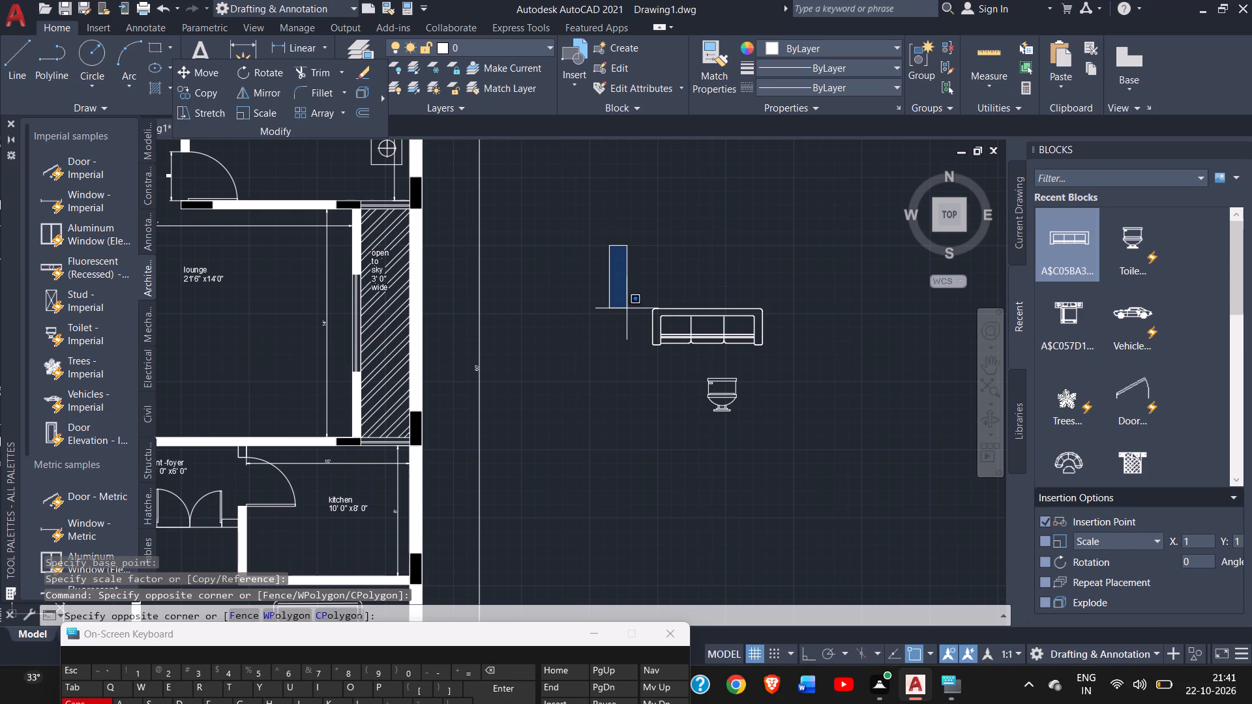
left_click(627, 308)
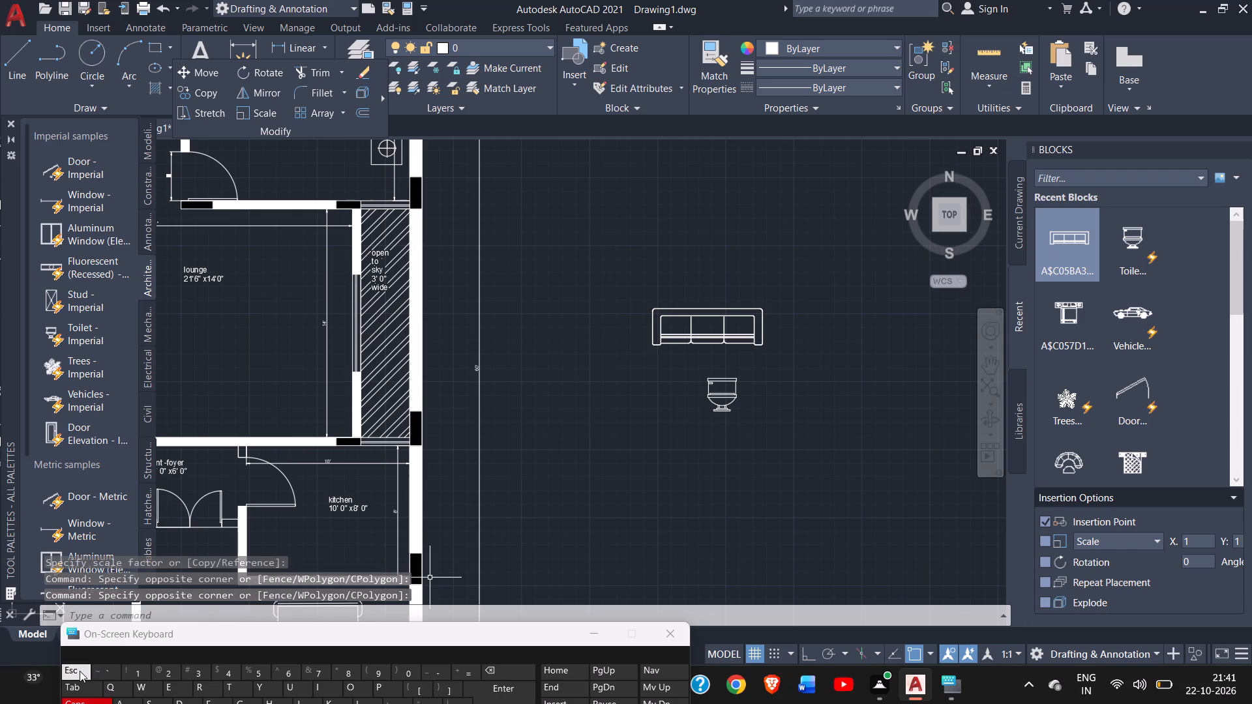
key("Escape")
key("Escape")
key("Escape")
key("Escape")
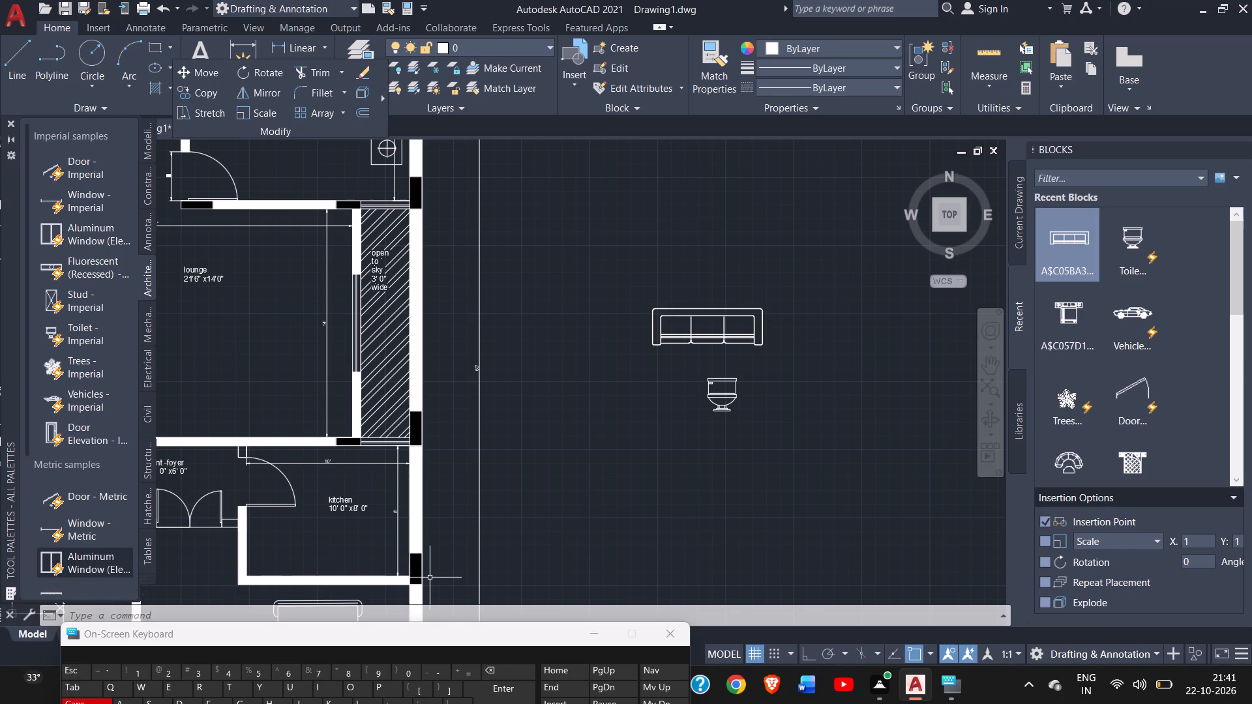
Rotate the sofa block outside the plan 90 degrees clockwise about a point near its lower-left corner.
left_click(662, 335)
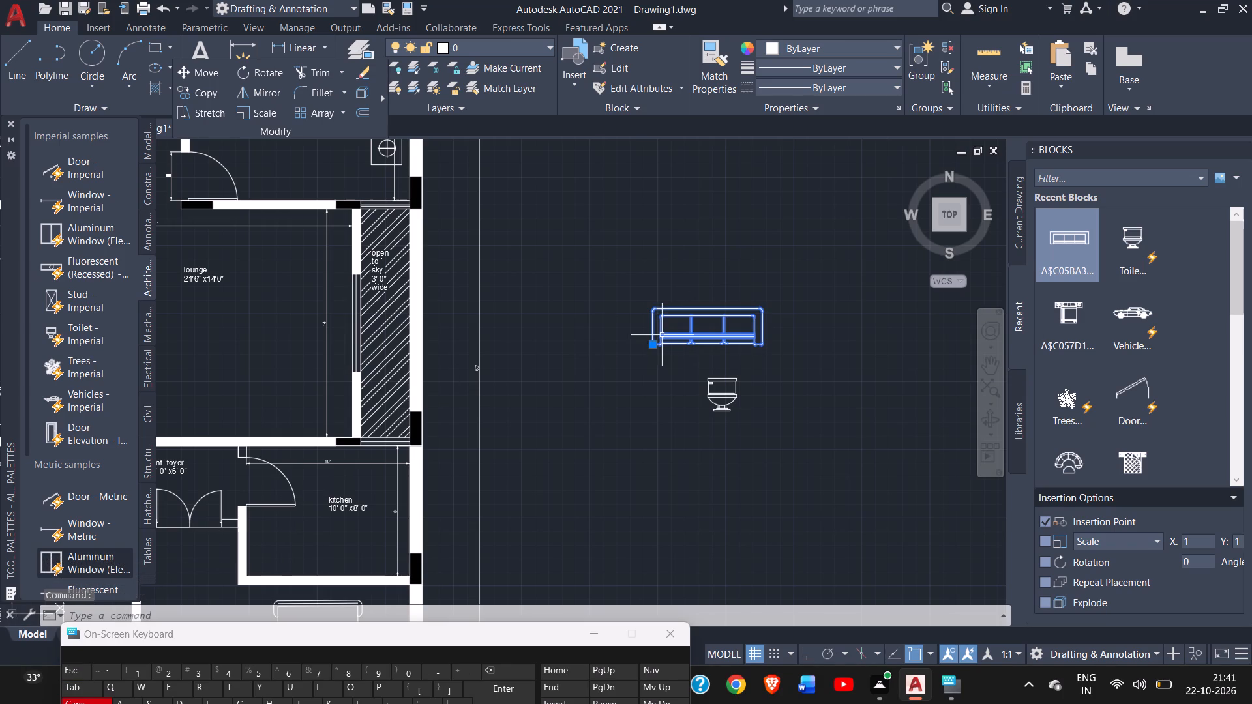
left_click(262, 77)
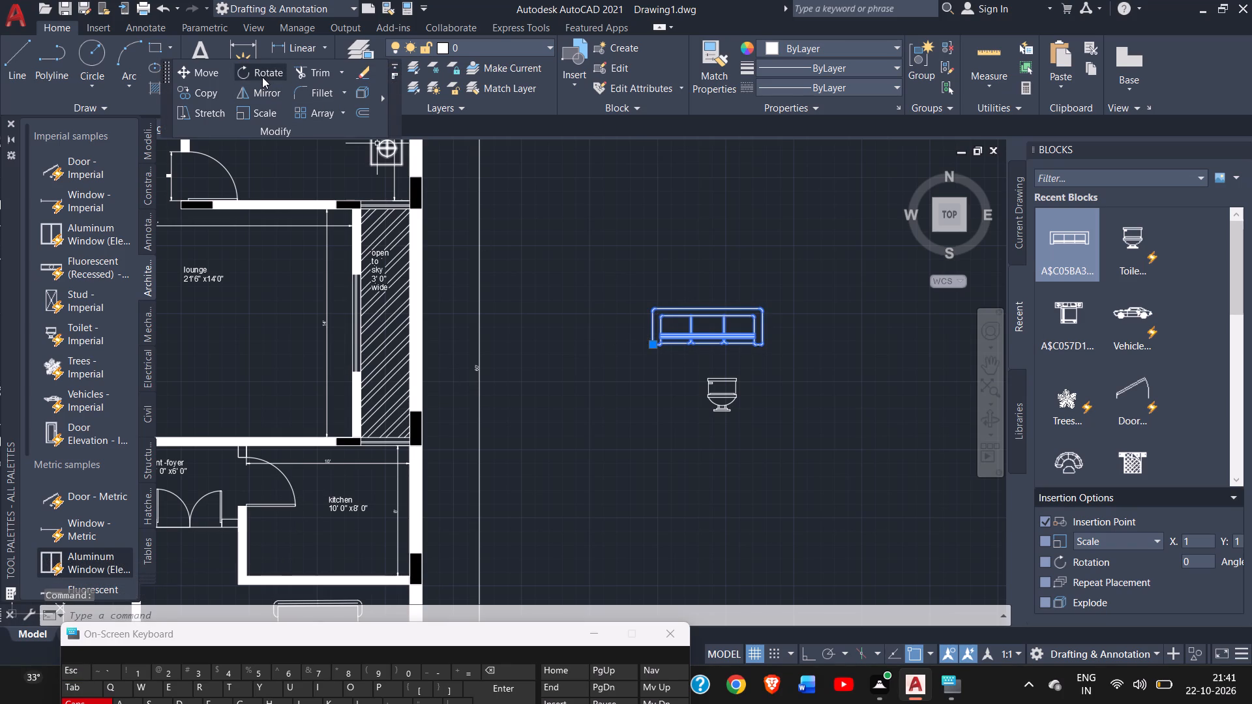
left_click(660, 349)
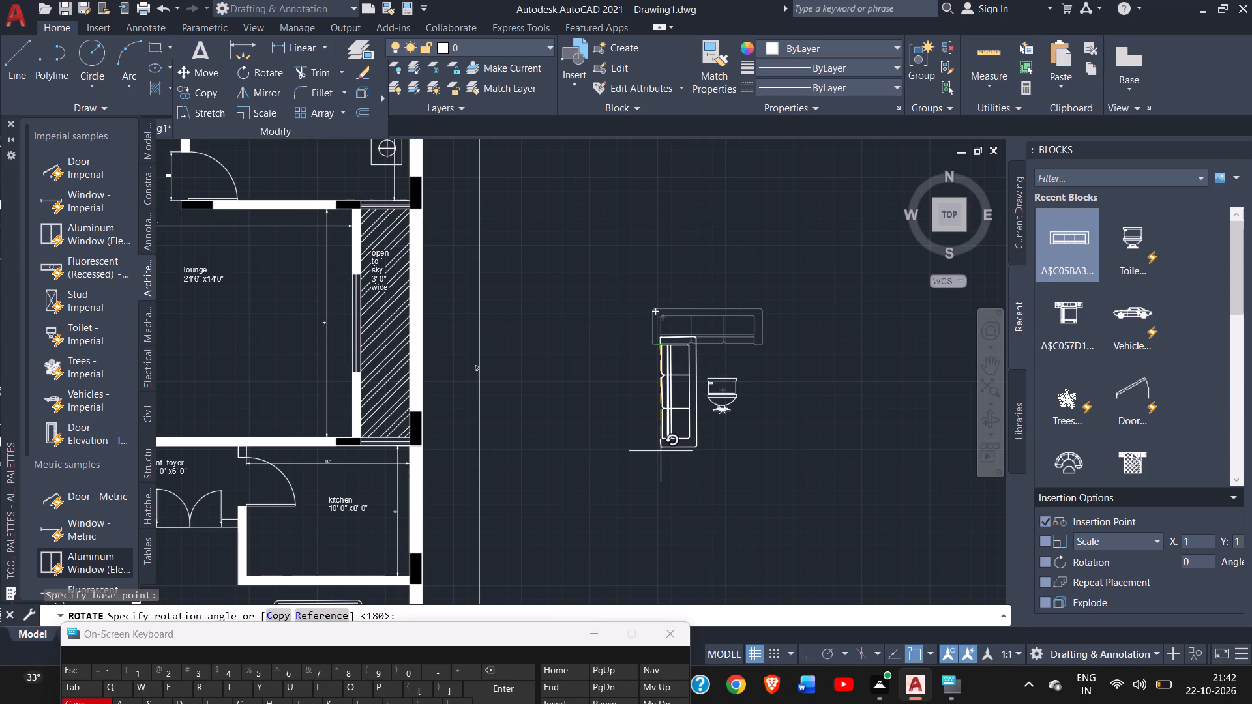
left_click(661, 451)
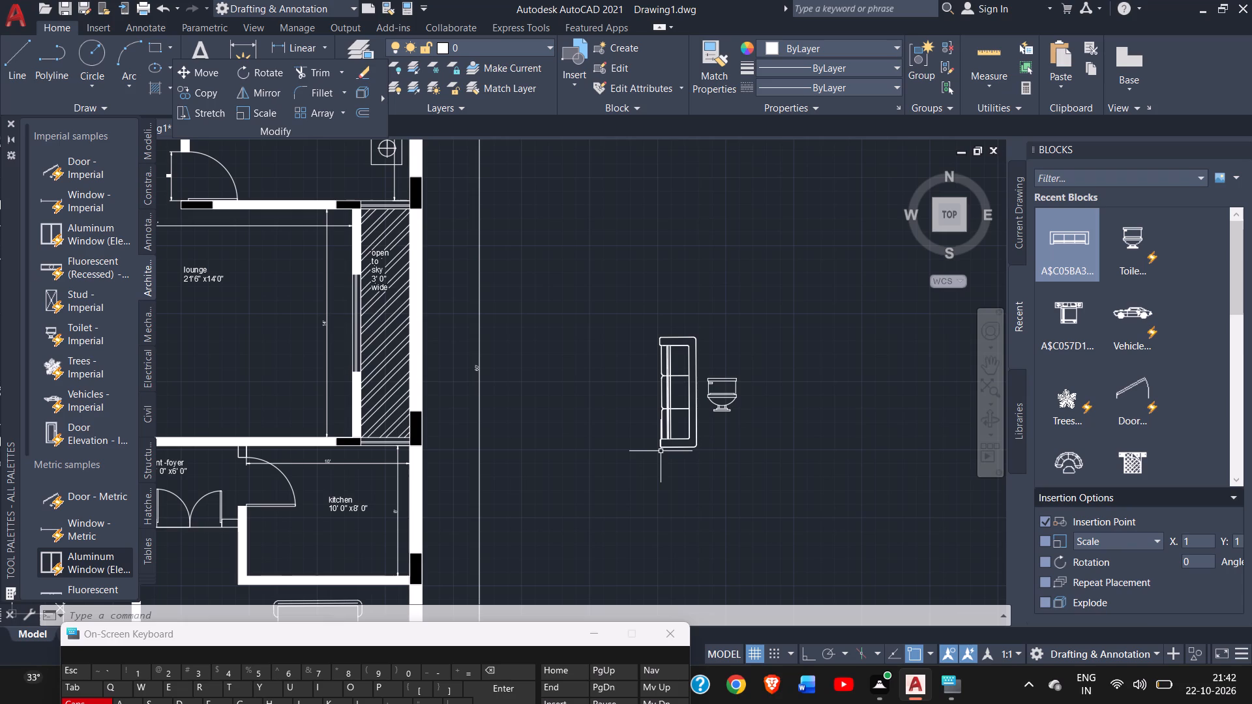
Copy the rotated sofa block into the lounge, placing it along the wall beside the hatched open-to-sky strip.
left_click(664, 346)
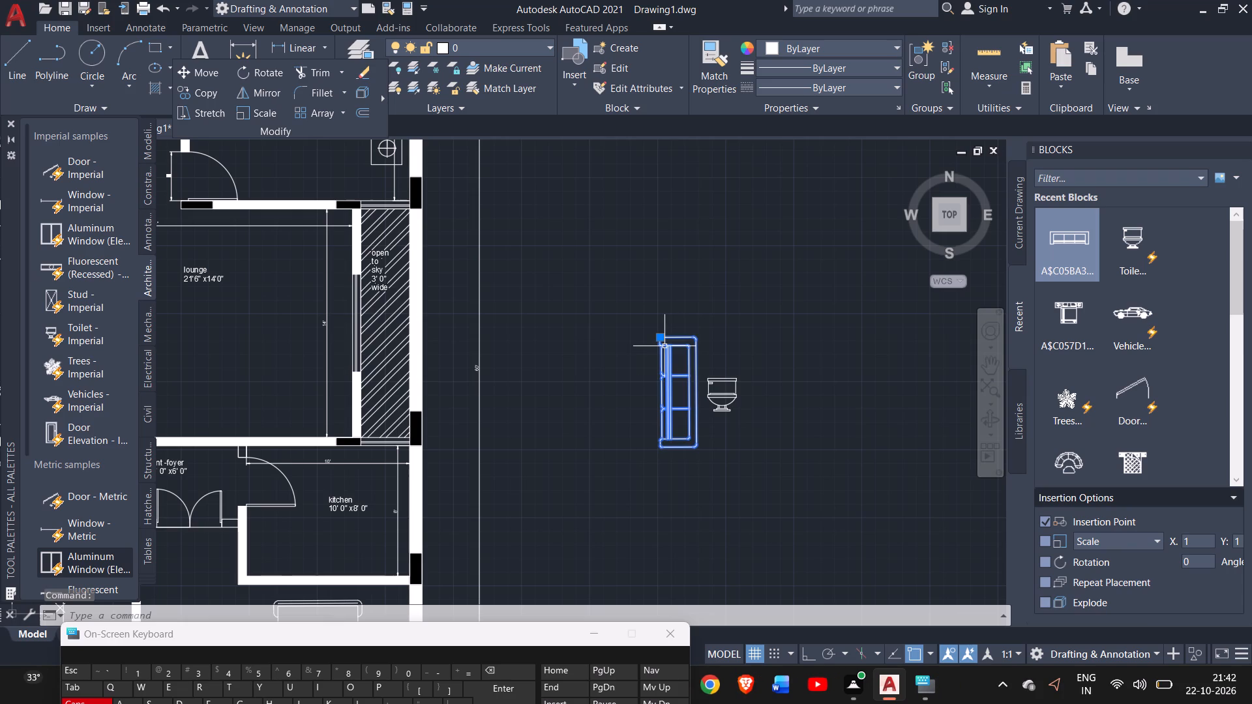
left_click(187, 89)
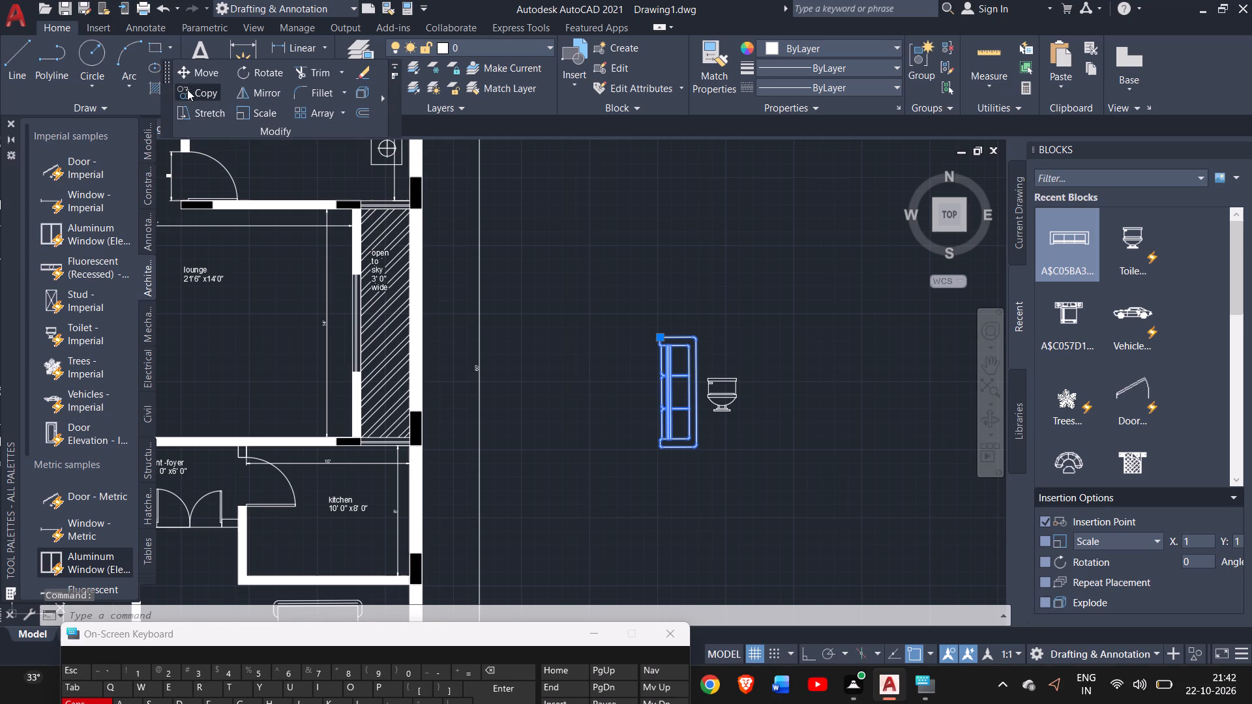
left_click(668, 398)
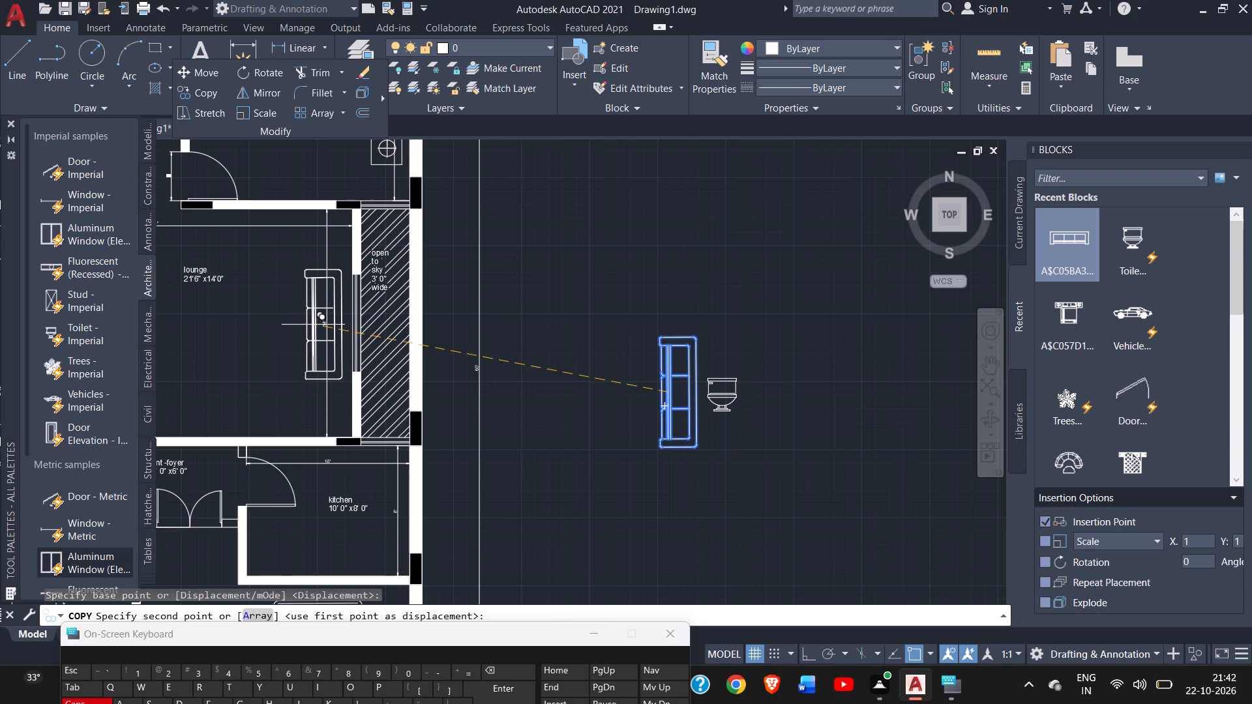
left_click(314, 324)
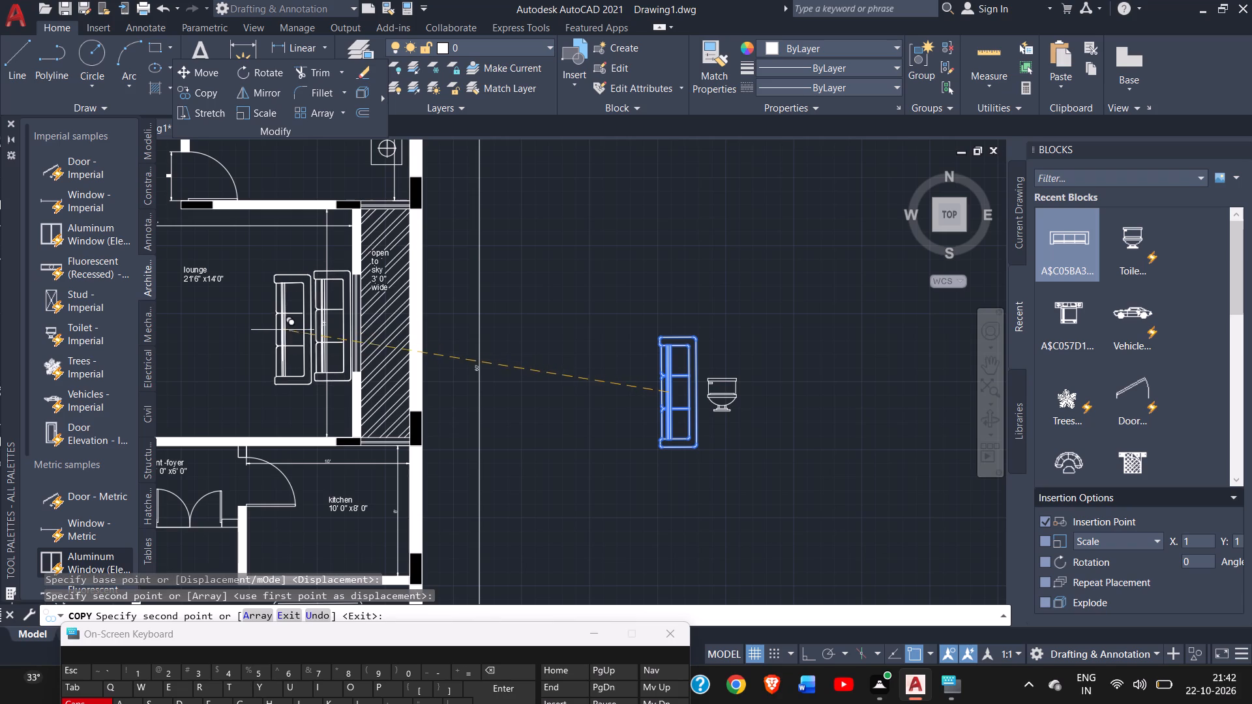
right_click(274, 329)
left_click(300, 344)
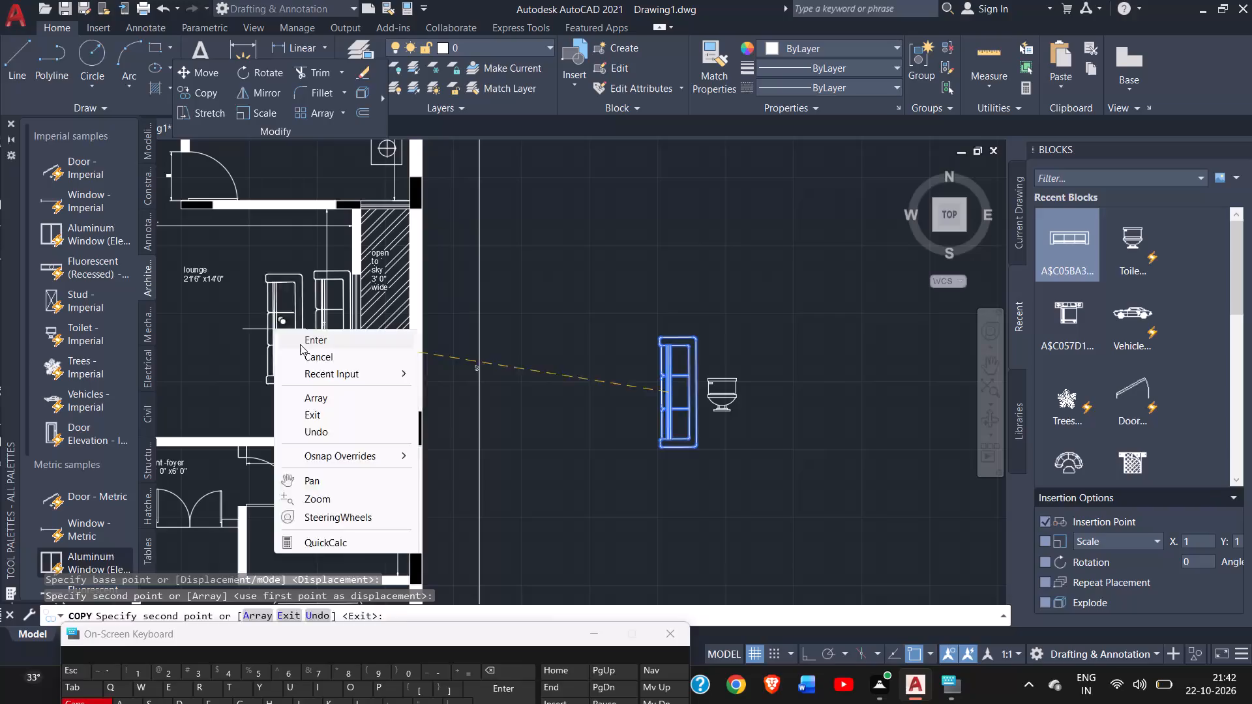
Rotate the sofa block outside the plan 90 degrees counter-clockwise about its upper-left corner so it lies horizontally.
left_click(993, 366)
left_click_drag(705, 306, 848, 316)
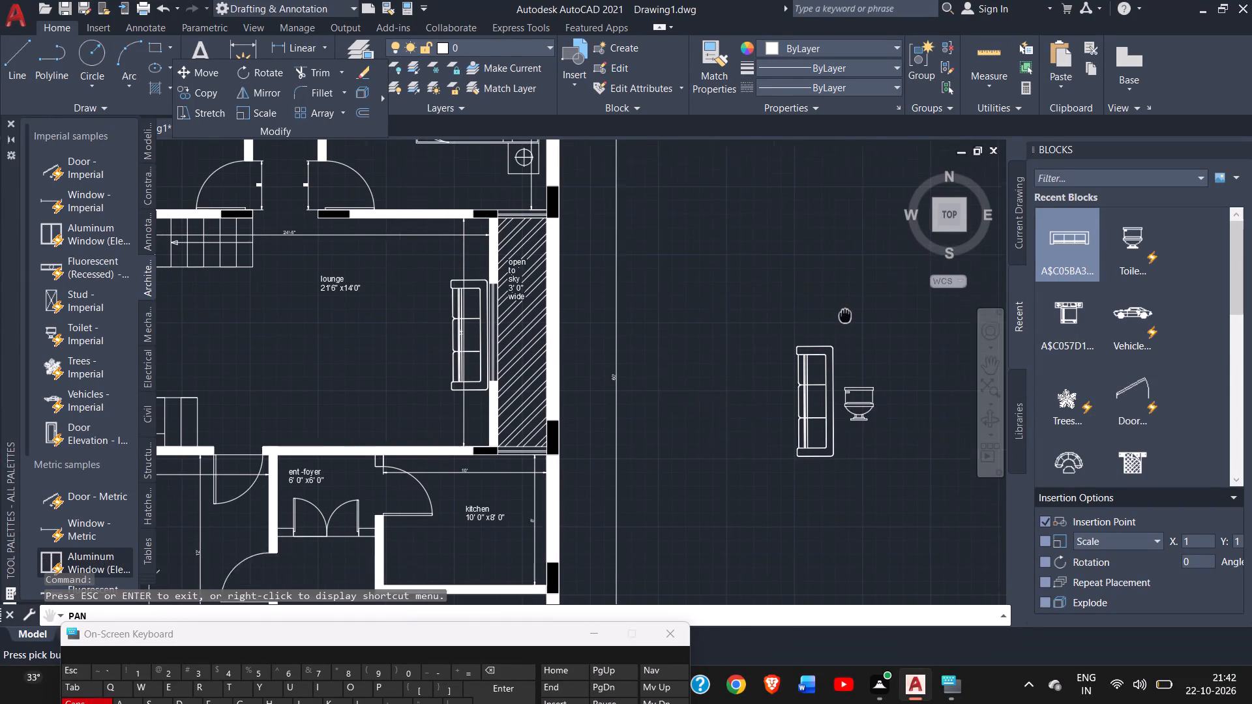
left_click_drag(848, 316, 871, 317)
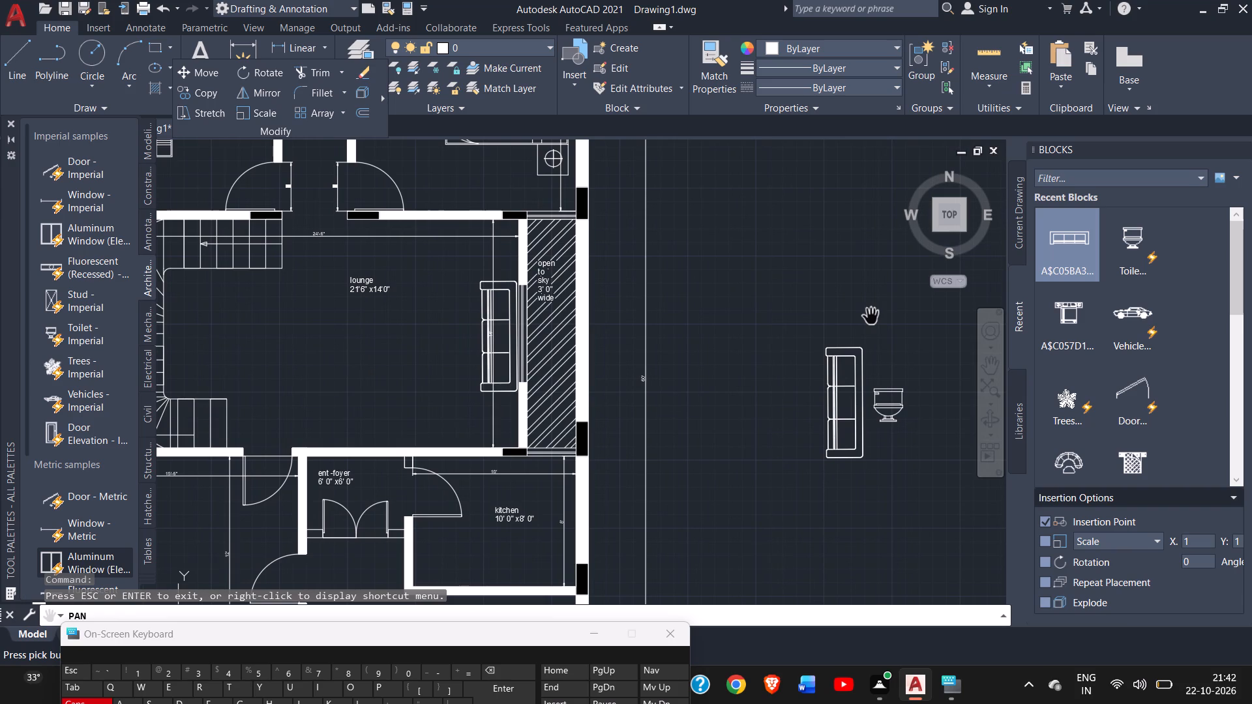
right_click(777, 345)
left_click(799, 351)
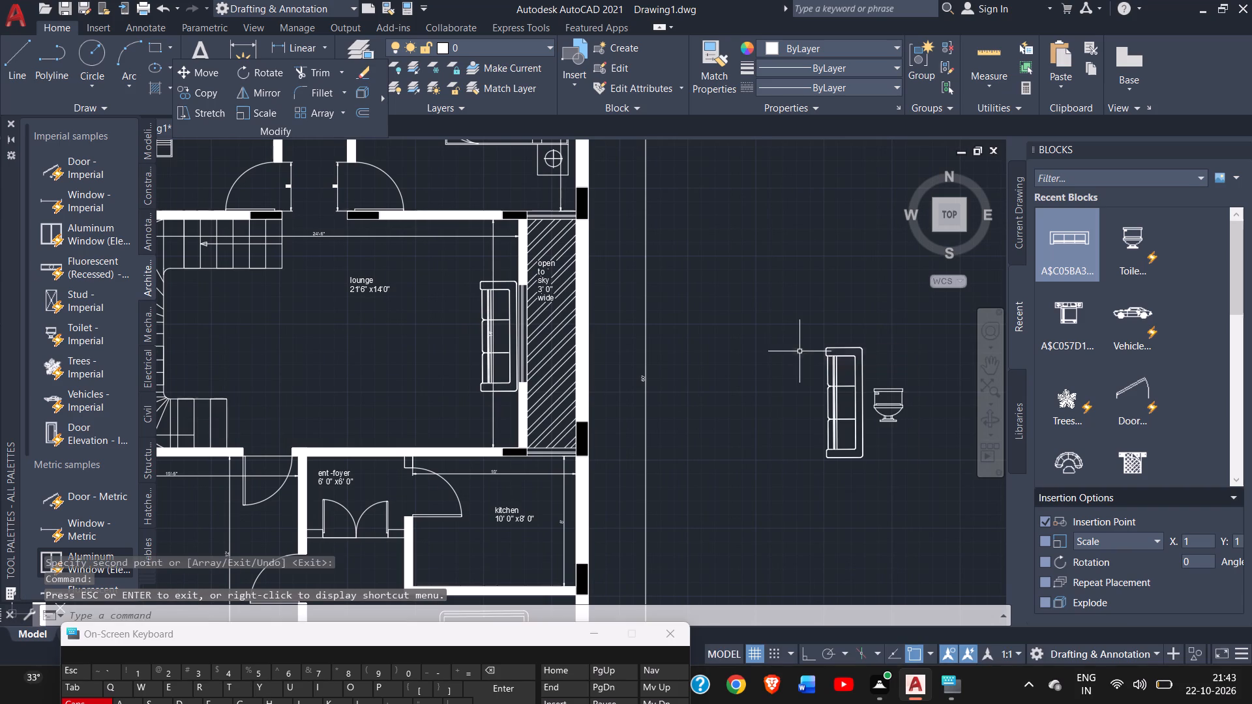
left_click(829, 353)
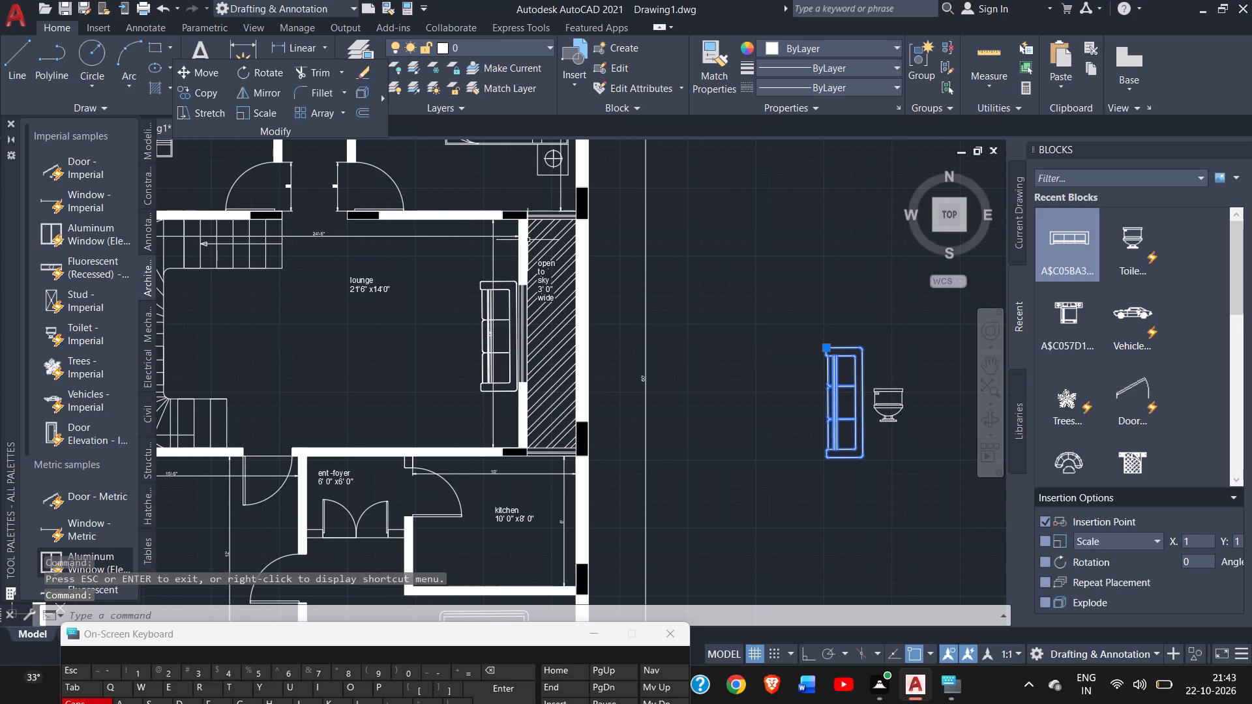
left_click(261, 78)
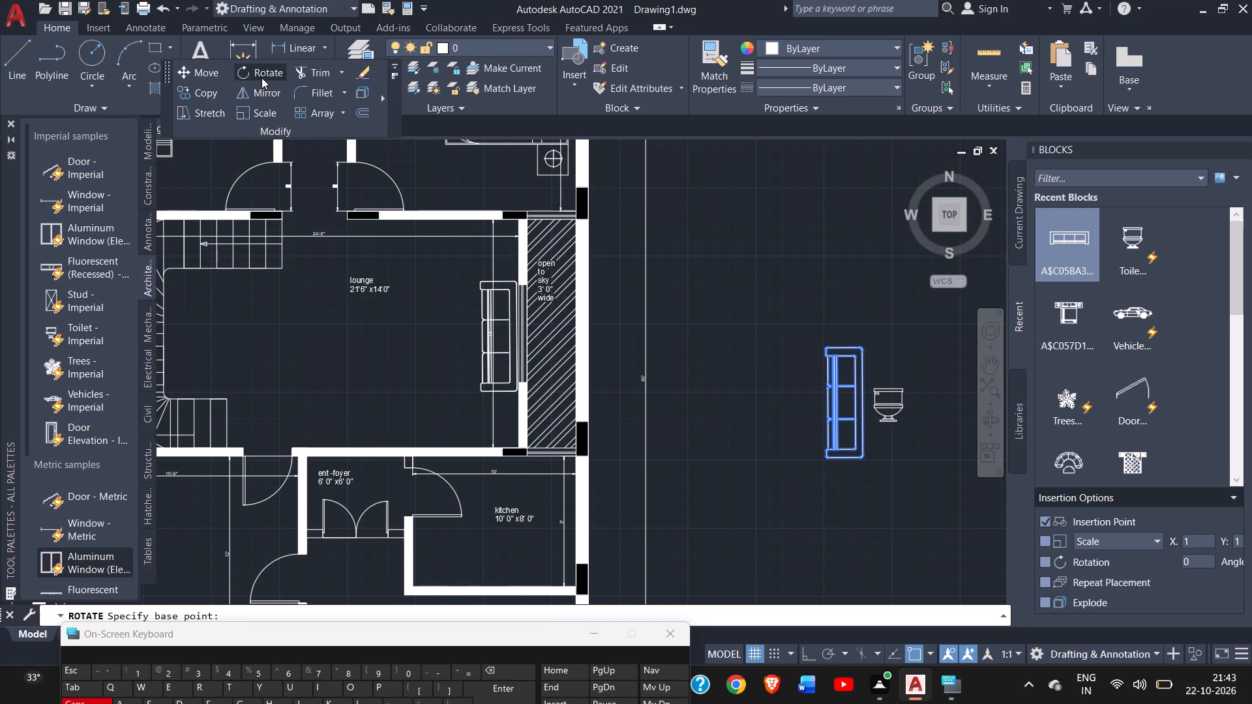
left_click(824, 349)
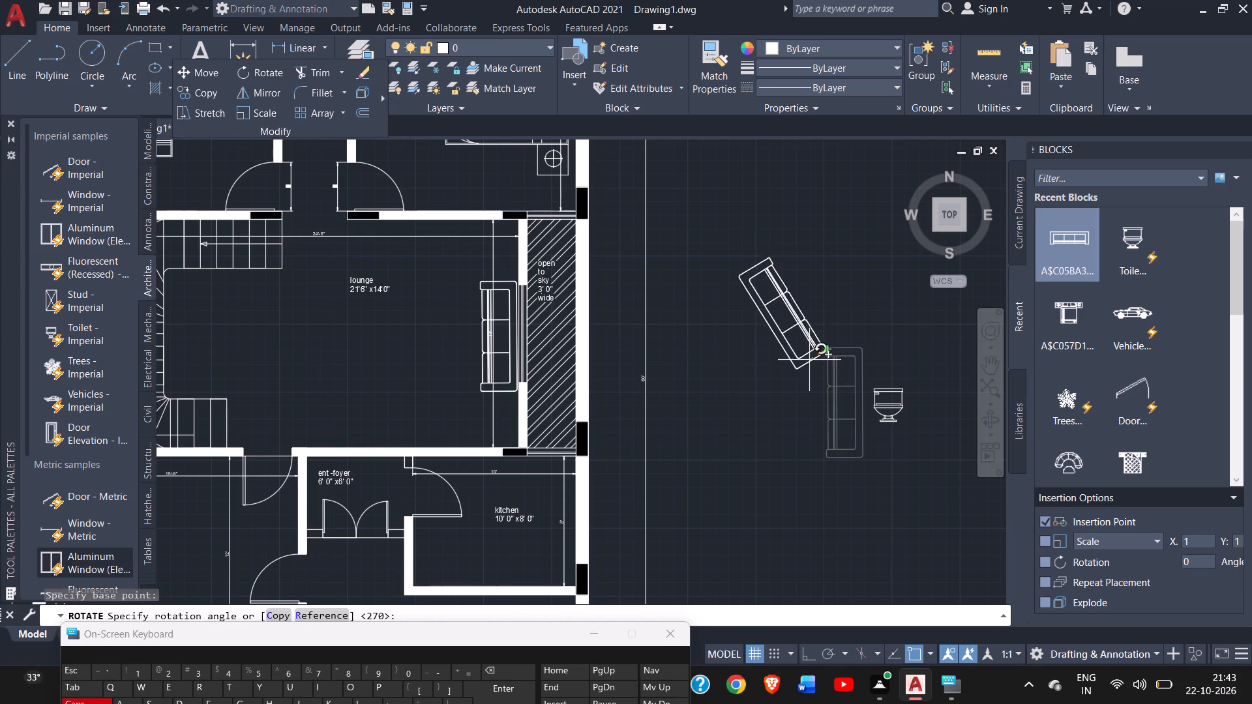
left_click(827, 229)
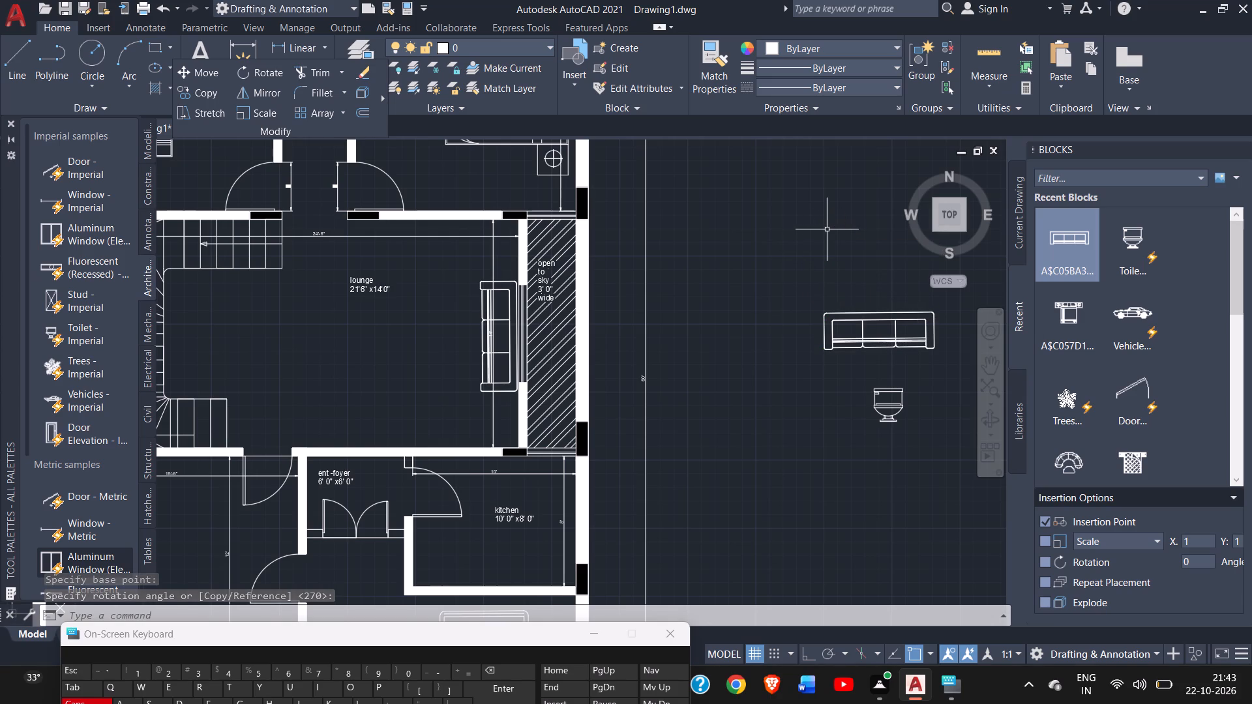
Copy the horizontal sofa block into the lounge, placing it over the room label near the upper wall.
left_click(831, 336)
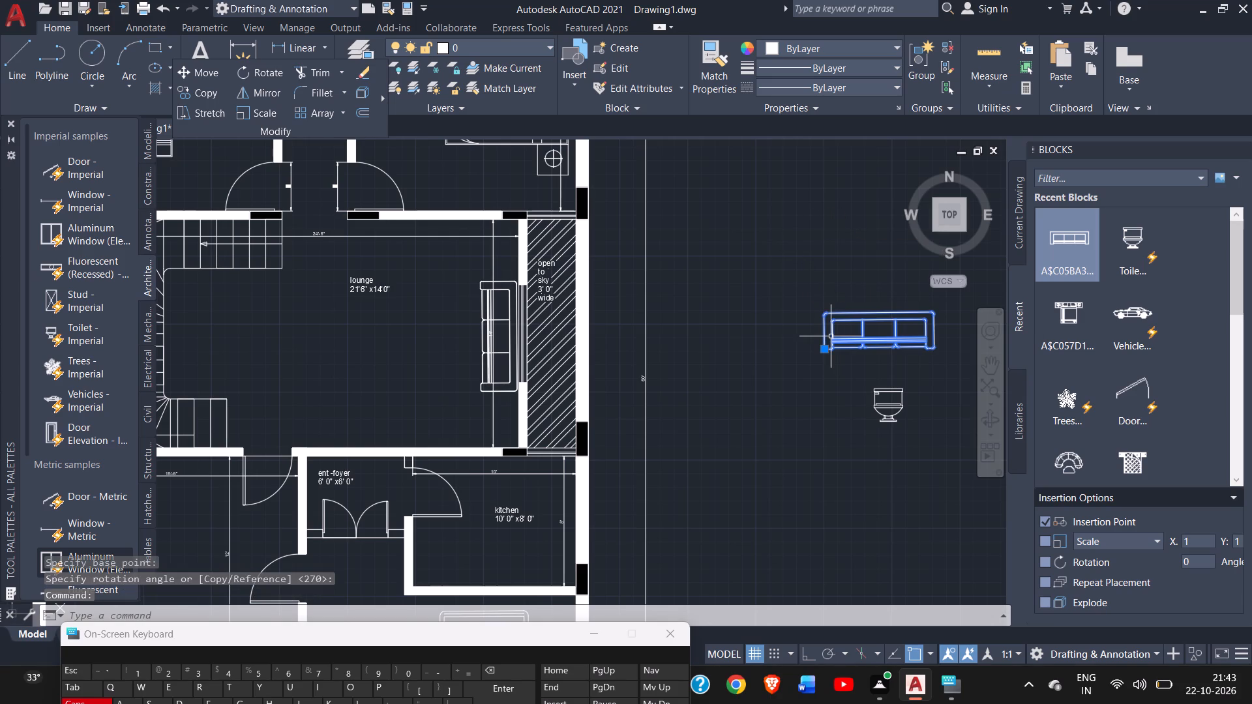
left_click(205, 95)
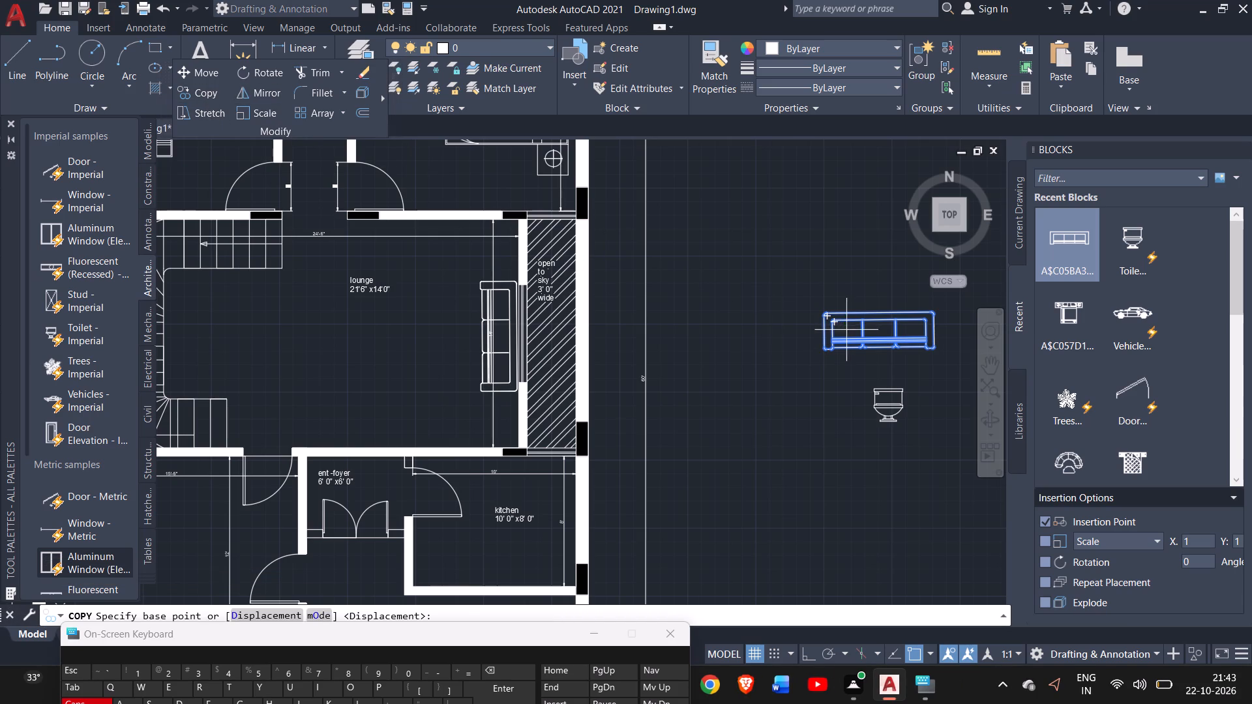
left_click_drag(831, 329, 518, 289)
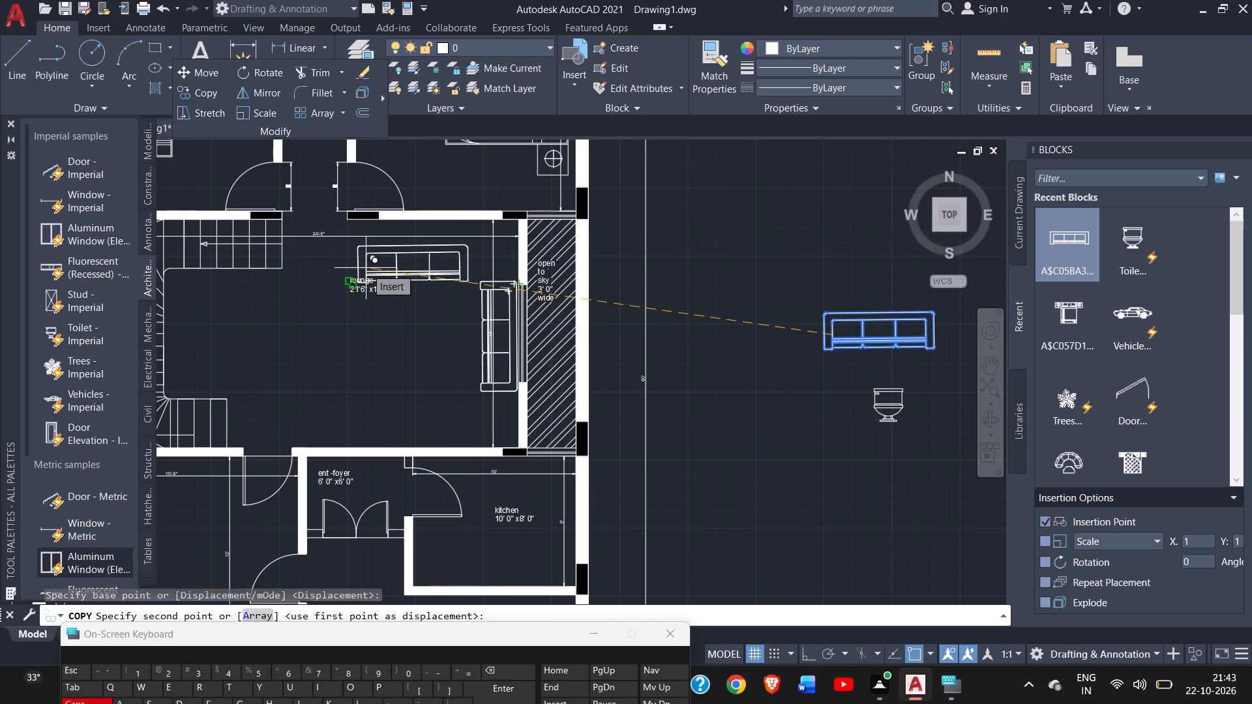
left_click(366, 268)
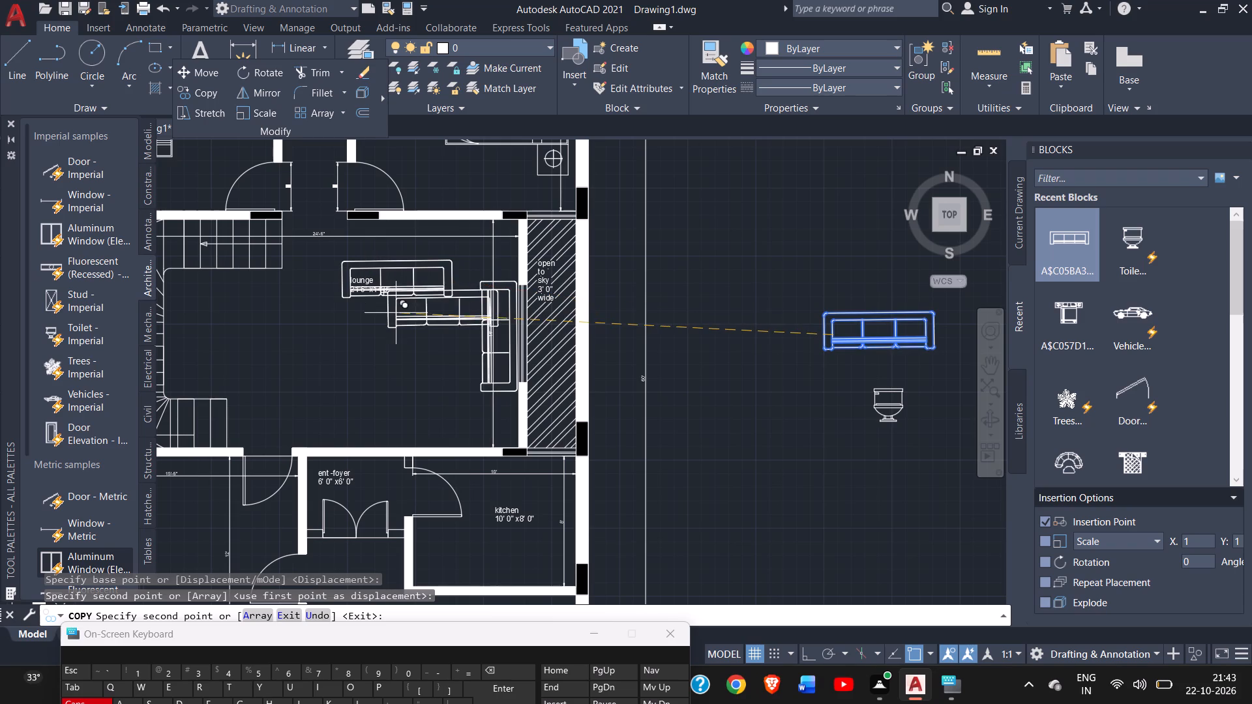
right_click(399, 334)
left_click(426, 346)
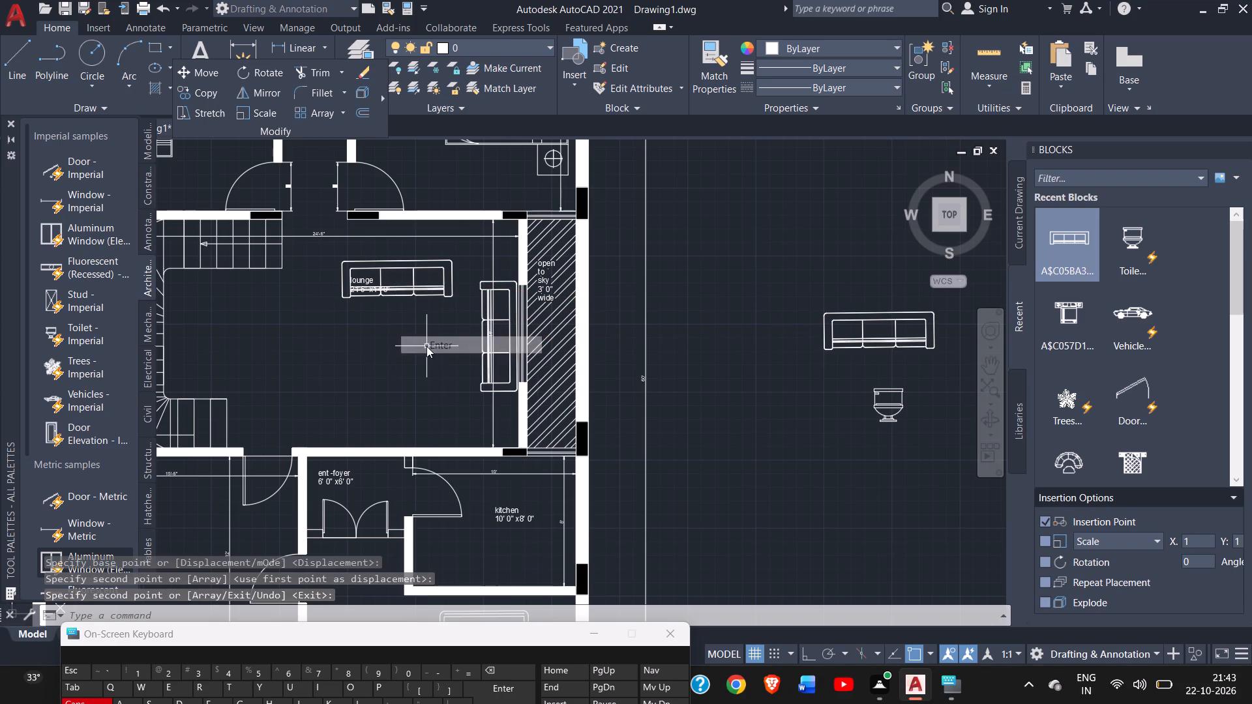
Copy the horizontal lounge sofa slightly up and to the right, closer to the upper wall.
left_click(411, 292)
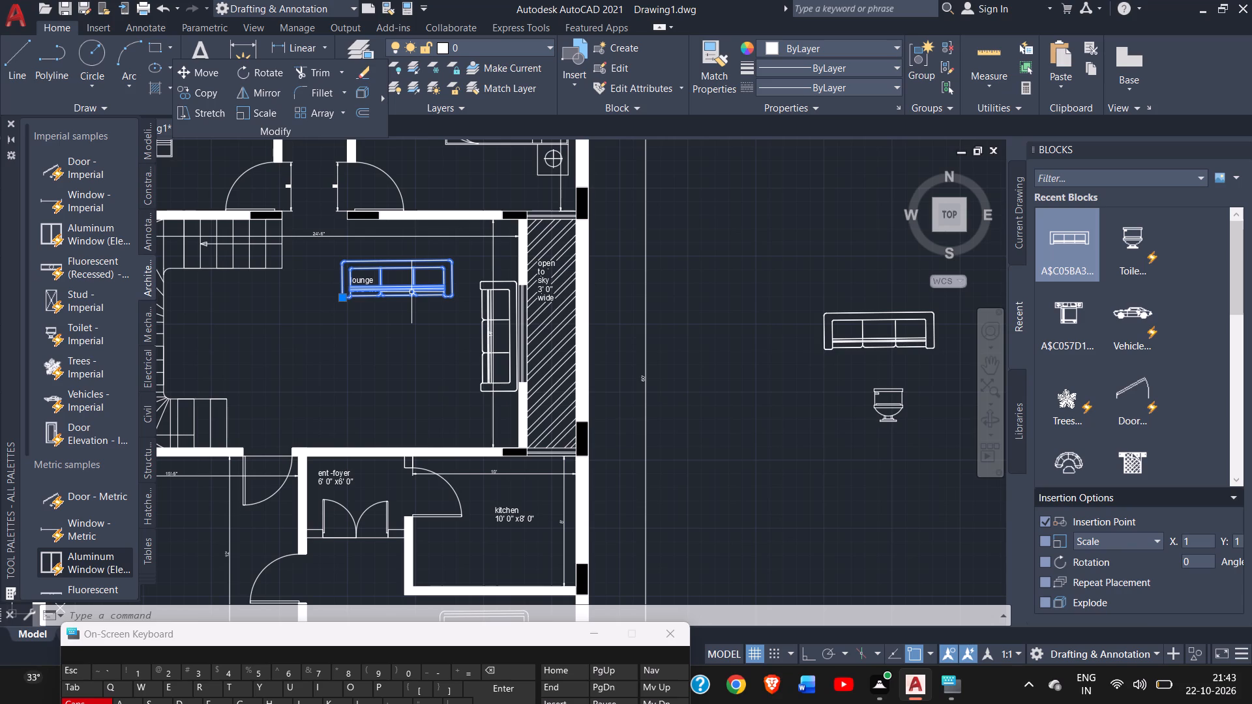
left_click(196, 97)
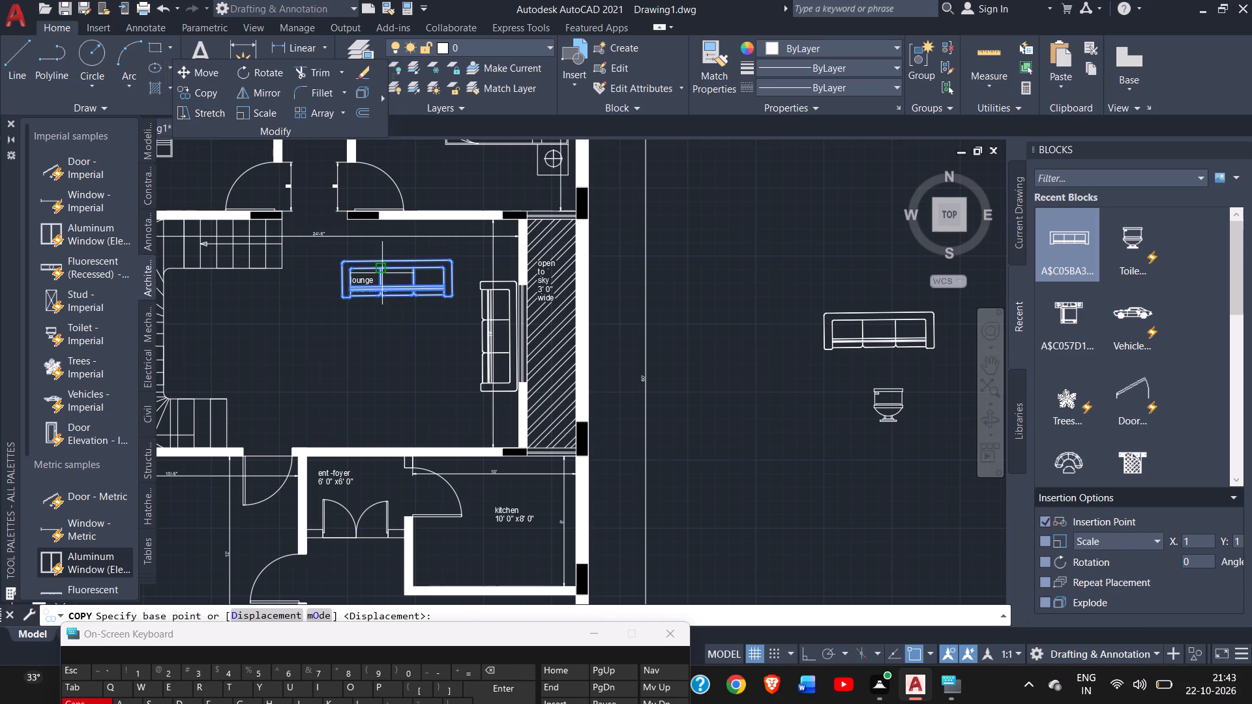
left_click_drag(382, 273, 392, 254)
left_click(392, 254)
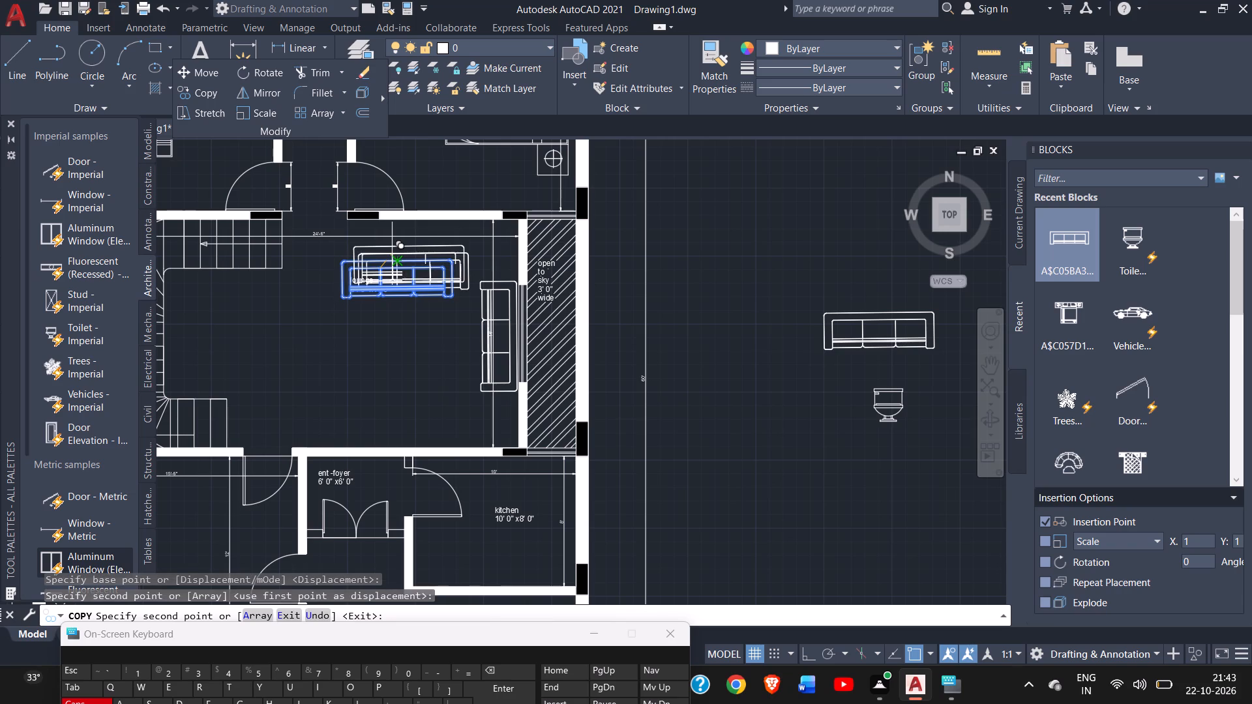
right_click(760, 230)
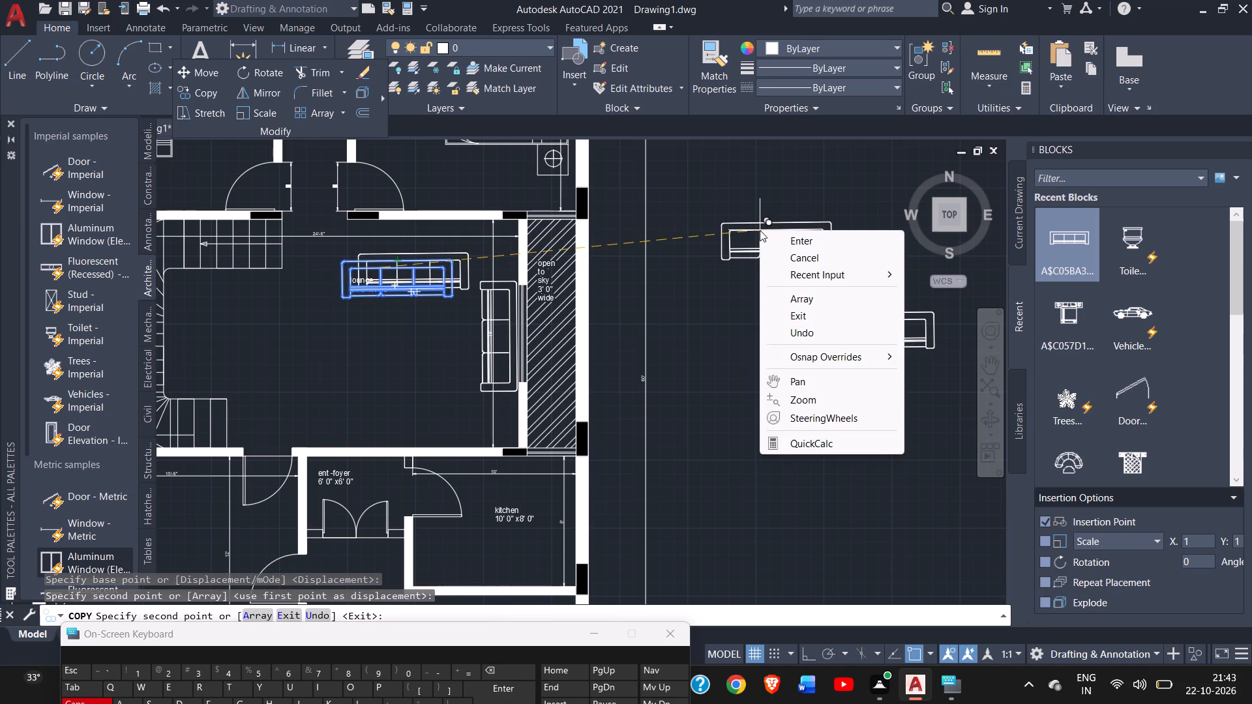
left_click(778, 241)
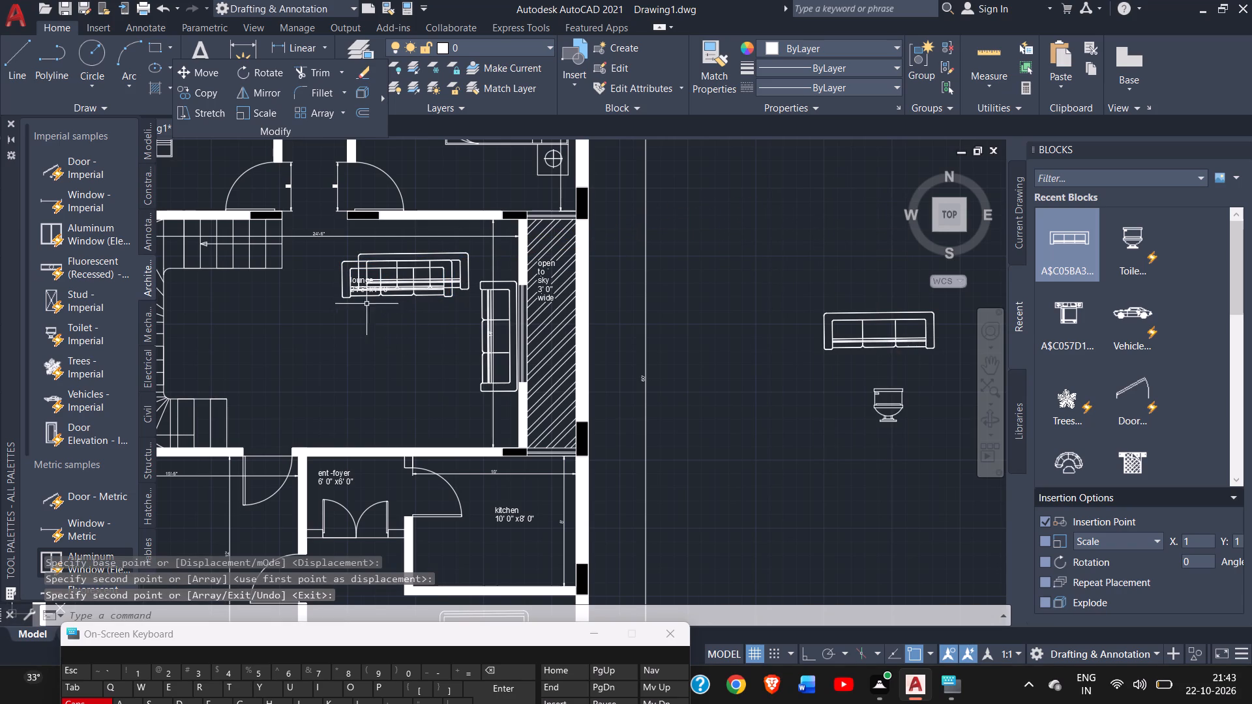
Delete the lower of the two overlapping horizontal sofas in the lounge.
left_click(346, 297)
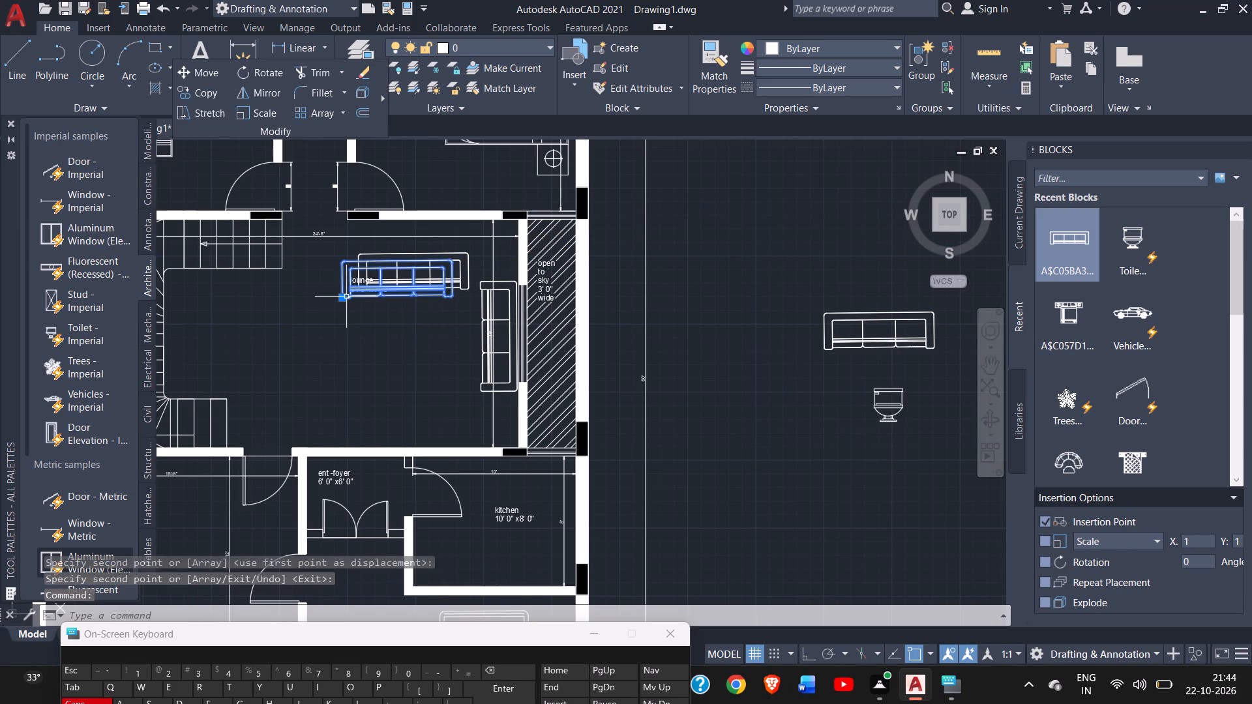
key("Delete")
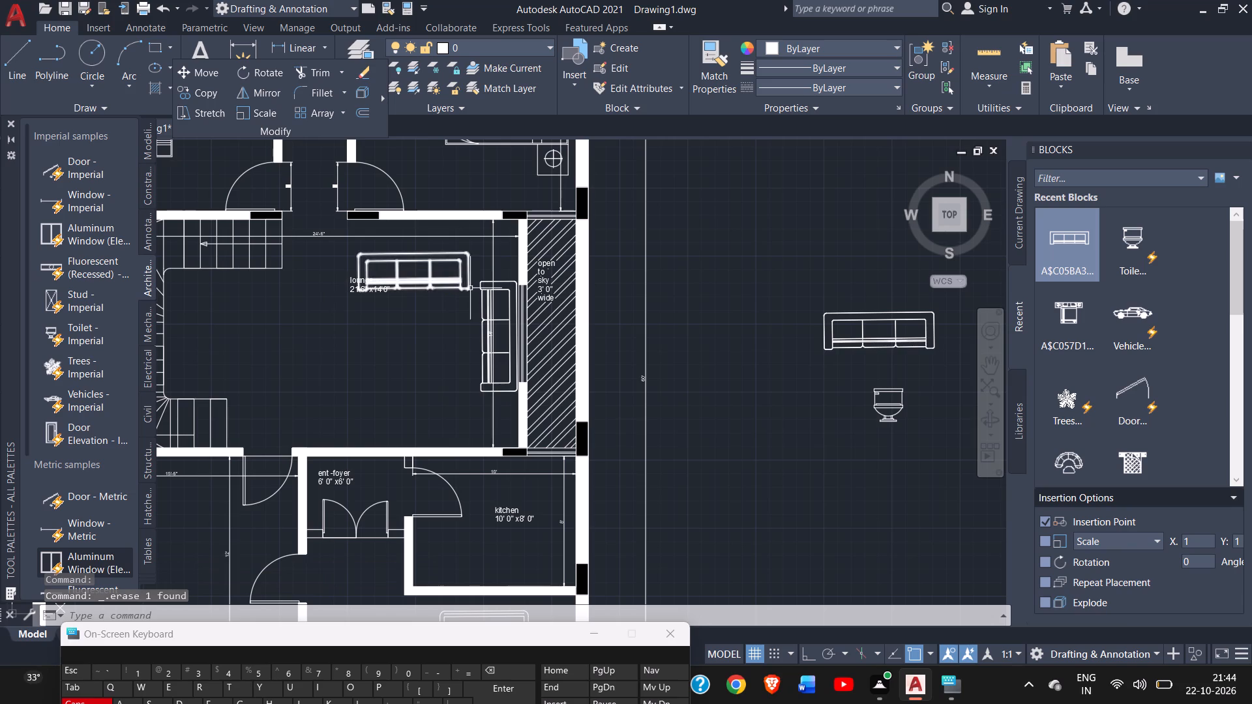
Examine the two-sofa arrangement in the lounge, both up close and against the whole floor plan.
scroll(316, 392, "down", 2, "ctrl")
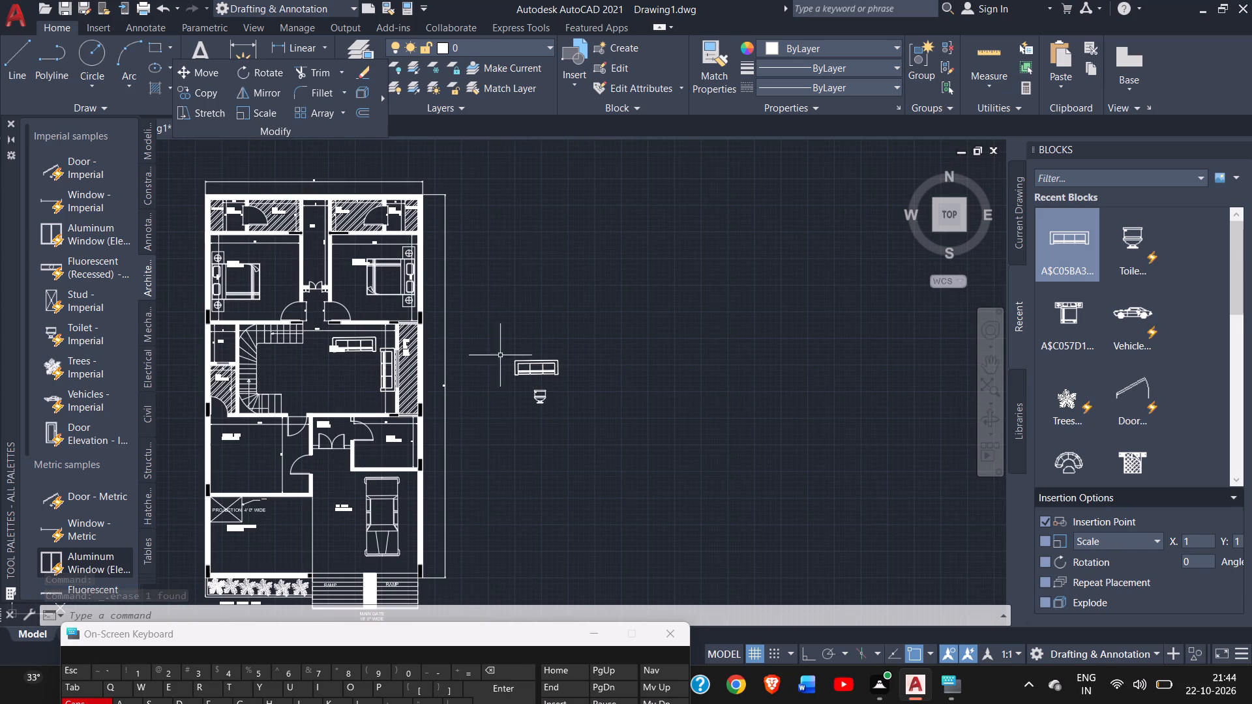
left_click(985, 362)
left_click_drag(344, 389, 488, 325)
scroll(488, 325, "up", 2, "ctrl")
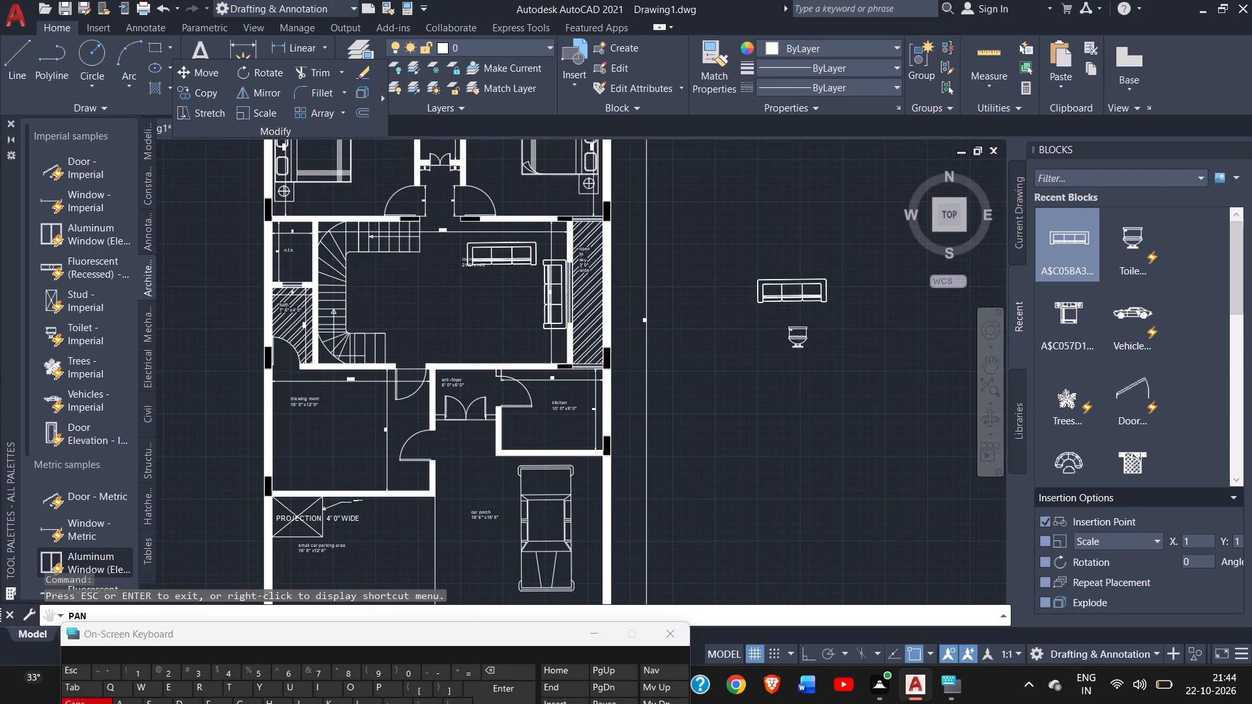
scroll(488, 325, "down", 2, "ctrl")
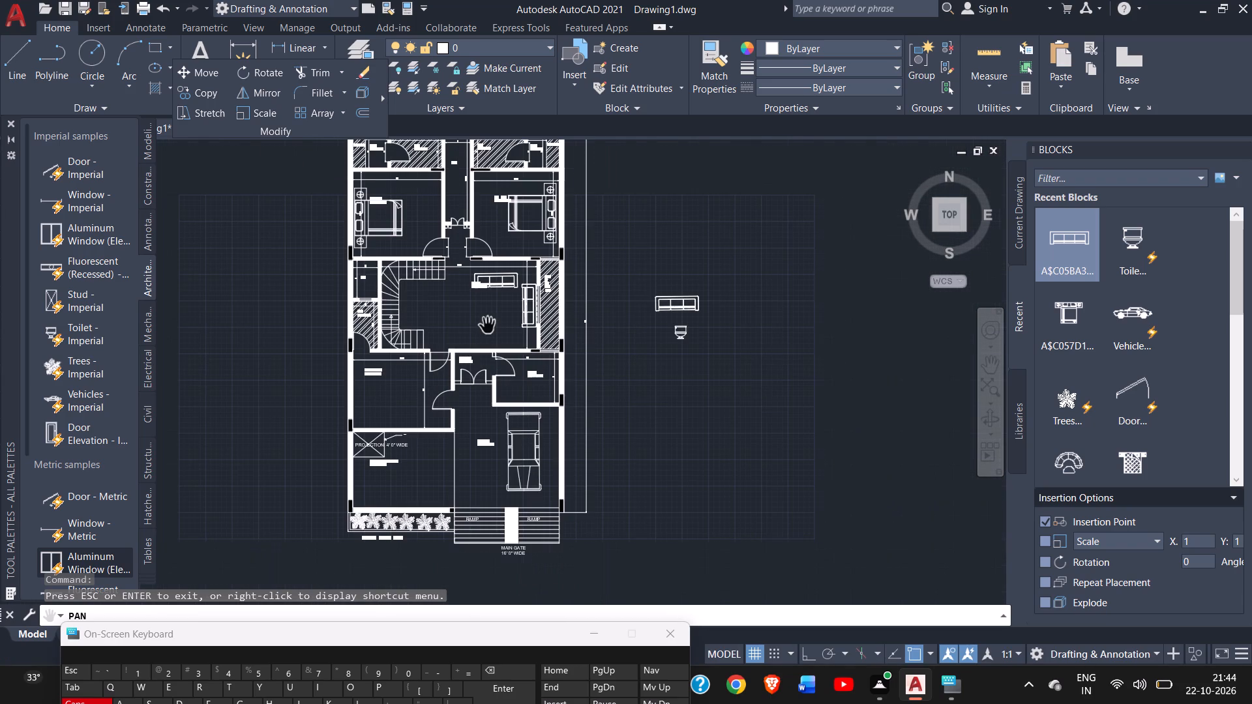
left_click_drag(468, 317, 470, 353)
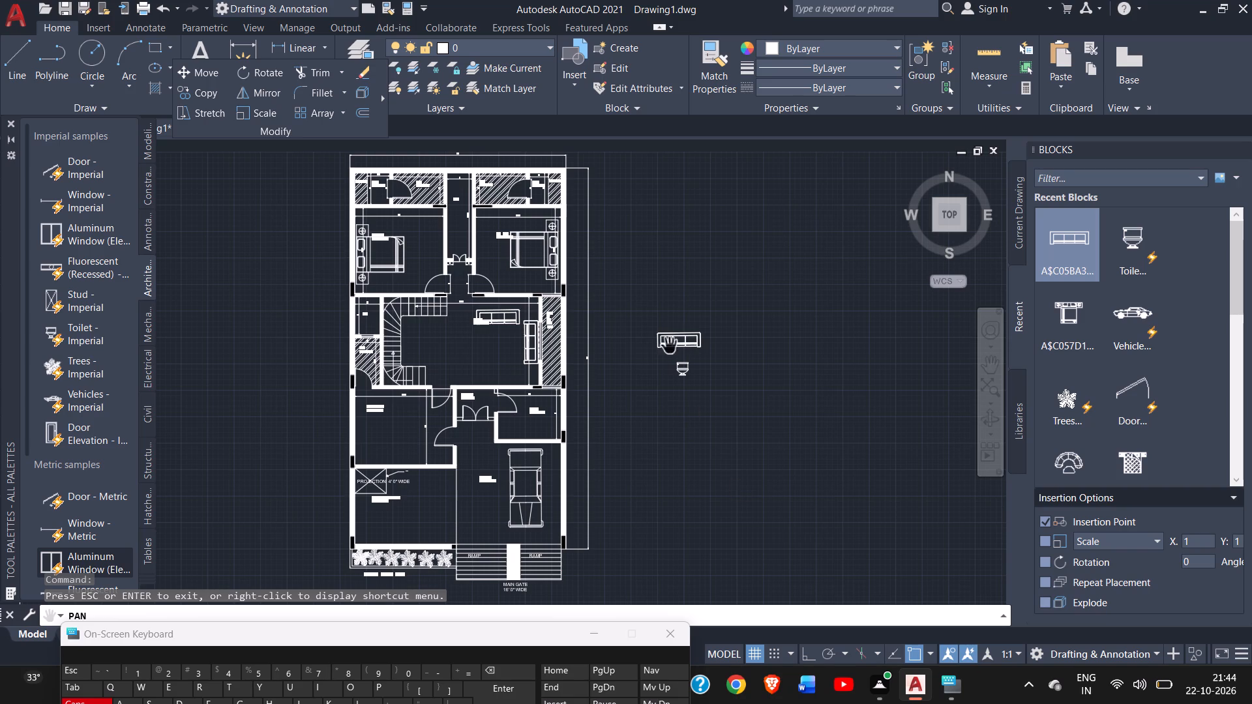
scroll(494, 310, "up", 1, "ctrl")
scroll(494, 310, "right", 1)
scroll(494, 310, "up", 4, "ctrl")
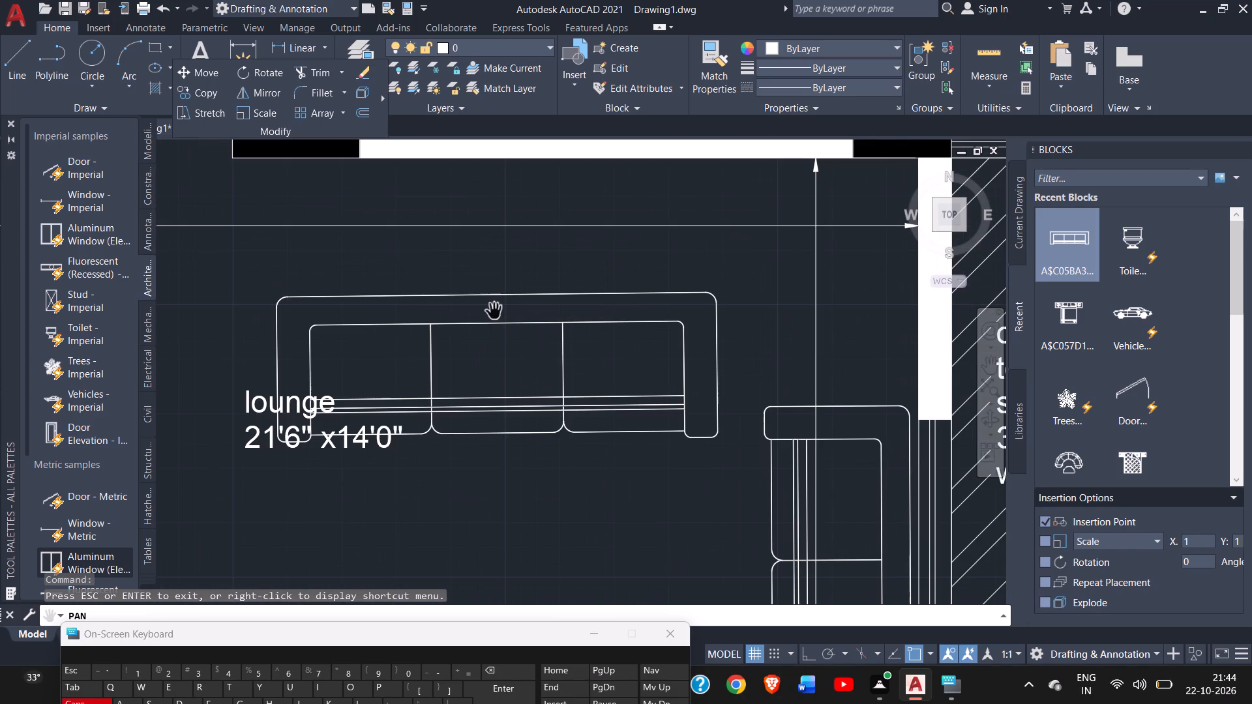
scroll(494, 310, "down", 2, "ctrl")
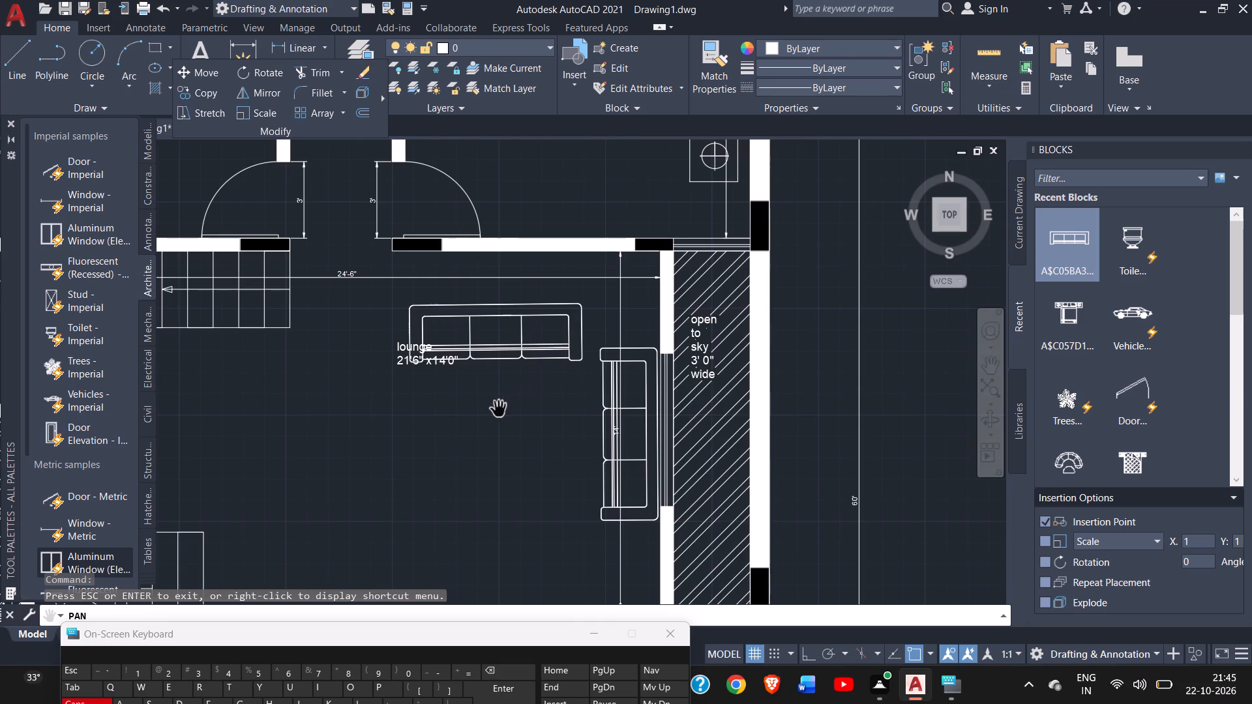
scroll(497, 408, "down", 2, "ctrl")
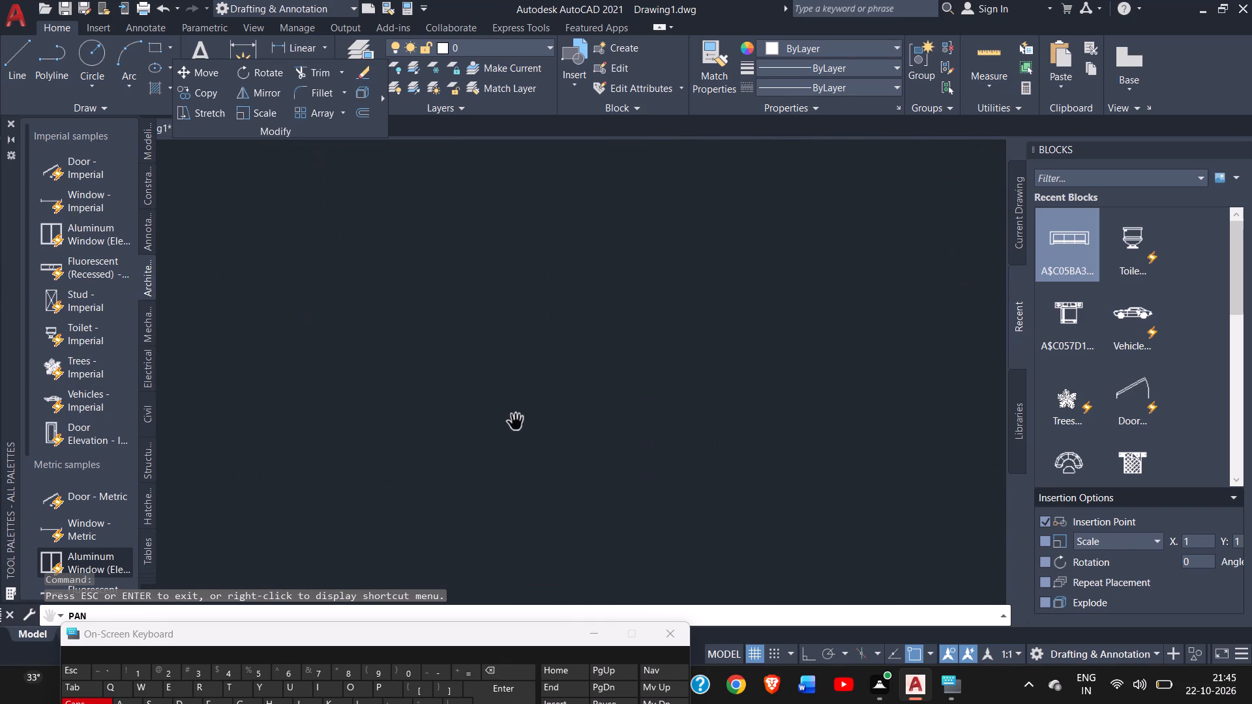
scroll(509, 425, "up", 1, "ctrl")
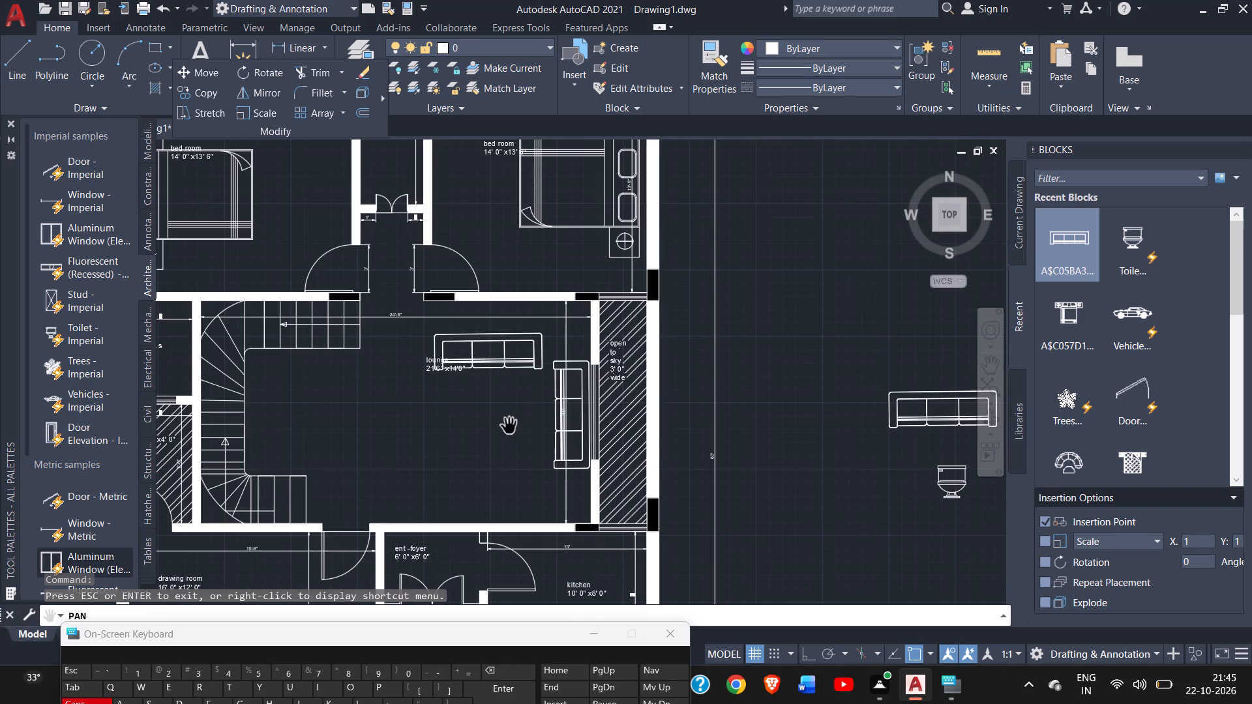
scroll(509, 425, "up", 1, "ctrl")
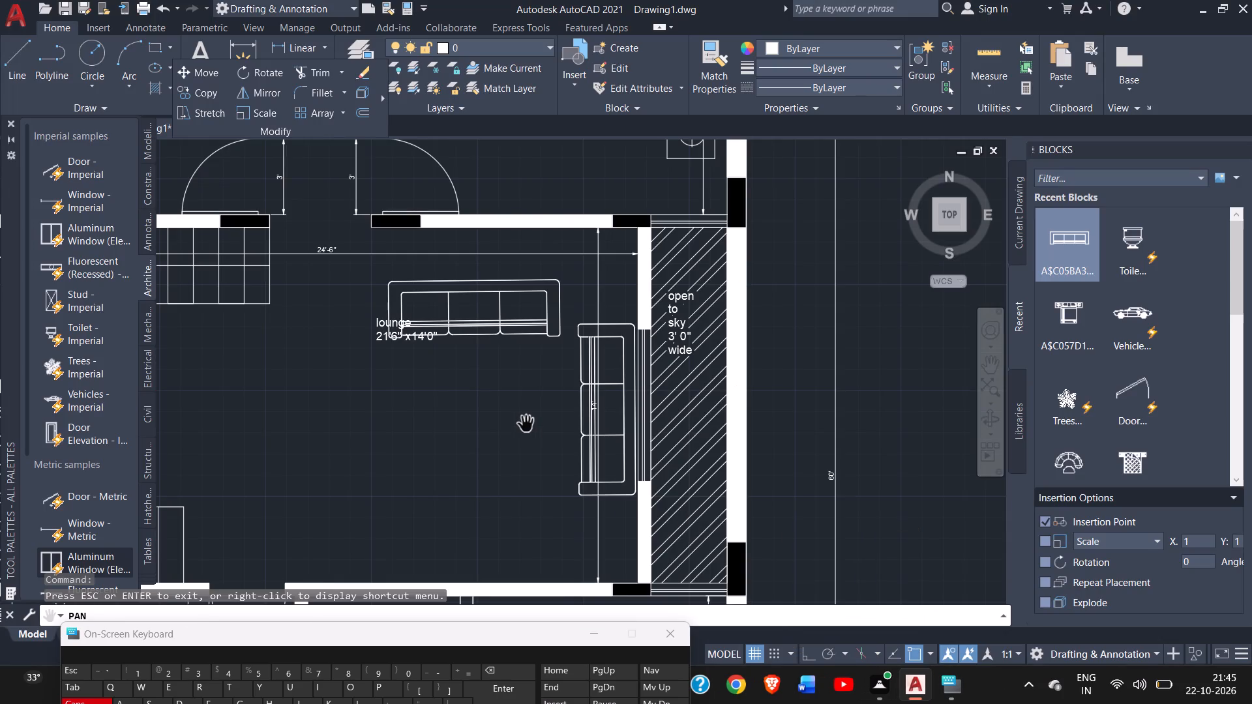
scroll(527, 424, "down", 2, "ctrl")
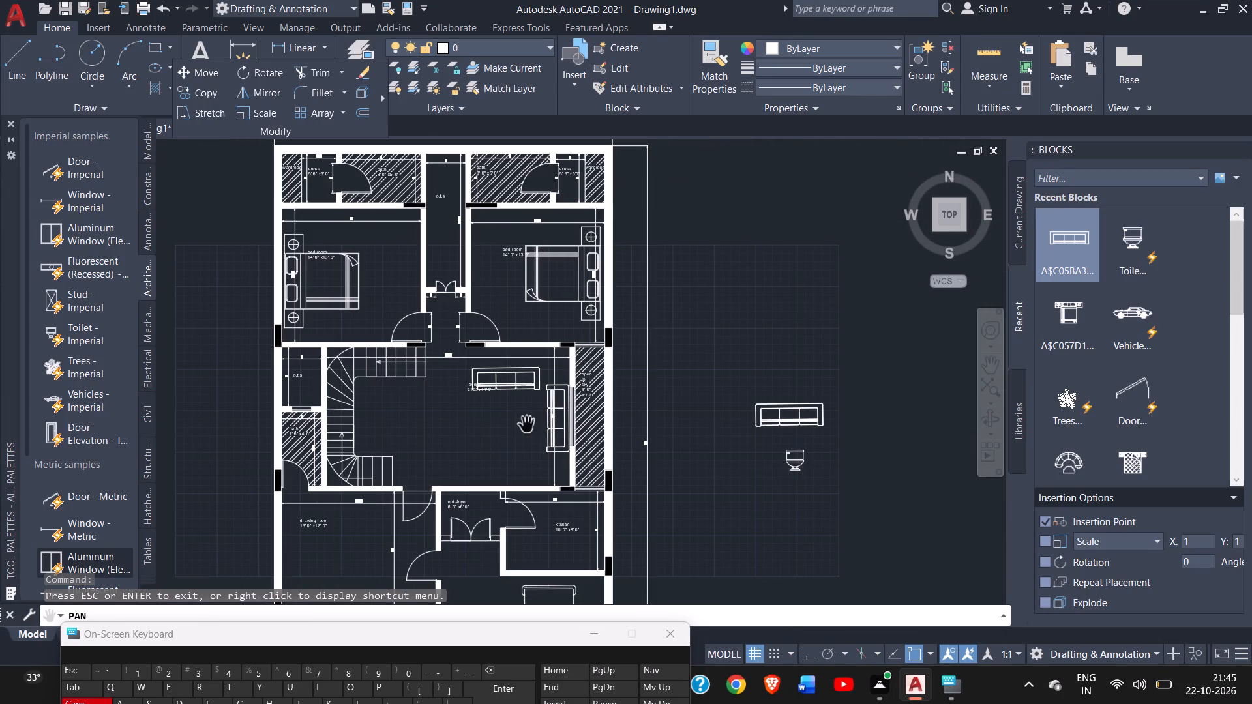
right_click(758, 263)
left_click(777, 273)
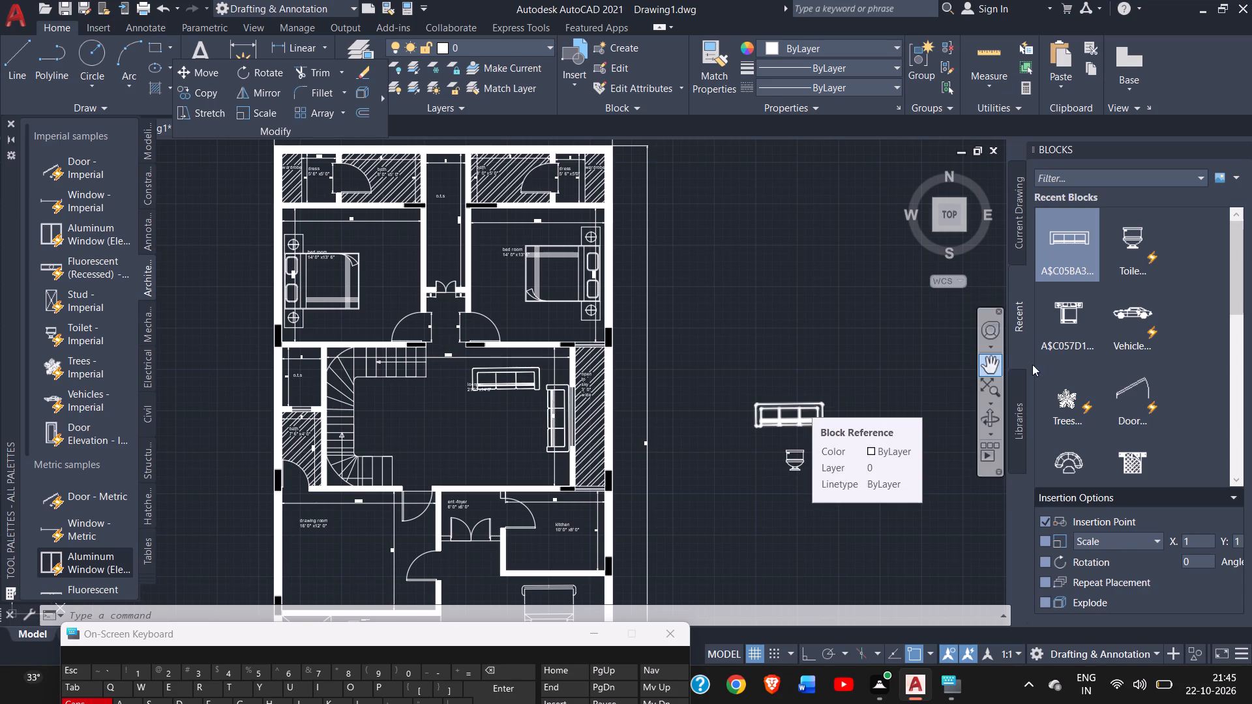
Insert the curved sofa set block A$C22FC404C outside the plan, above and to the right of the straight sofa.
scroll(1099, 330, "down", 1)
scroll(1101, 390, "down", 1)
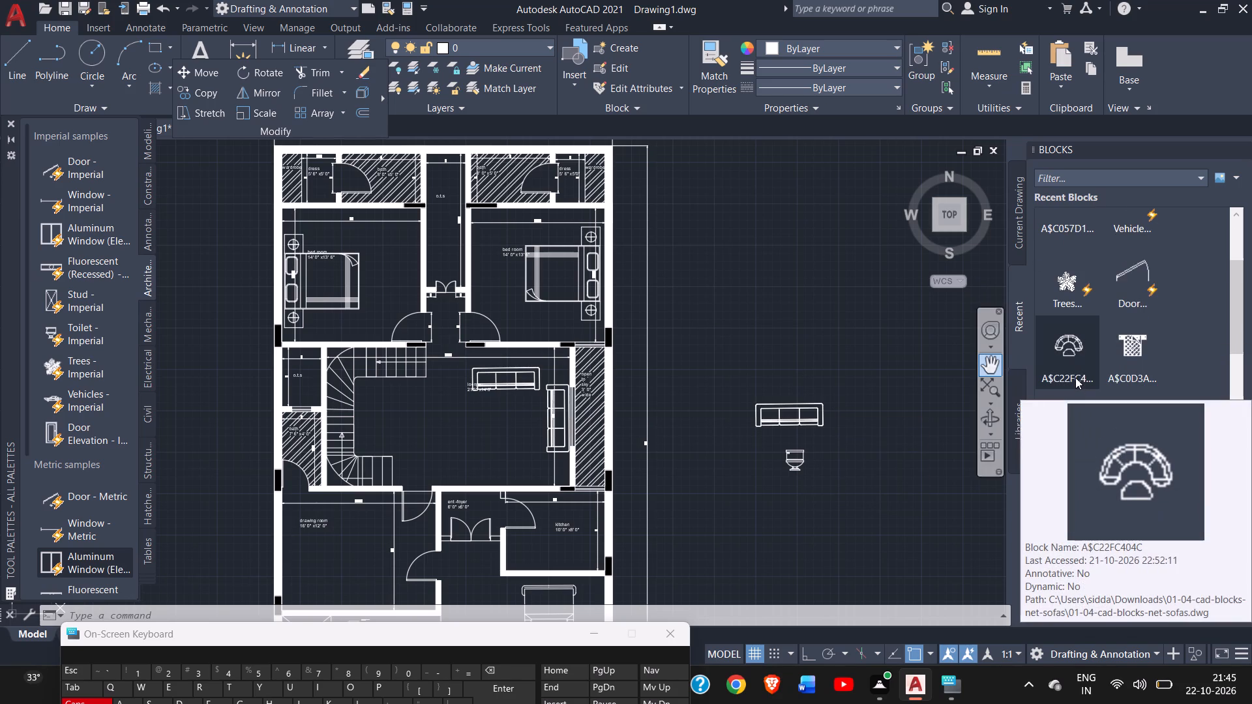
left_click(1075, 377)
left_click(876, 369)
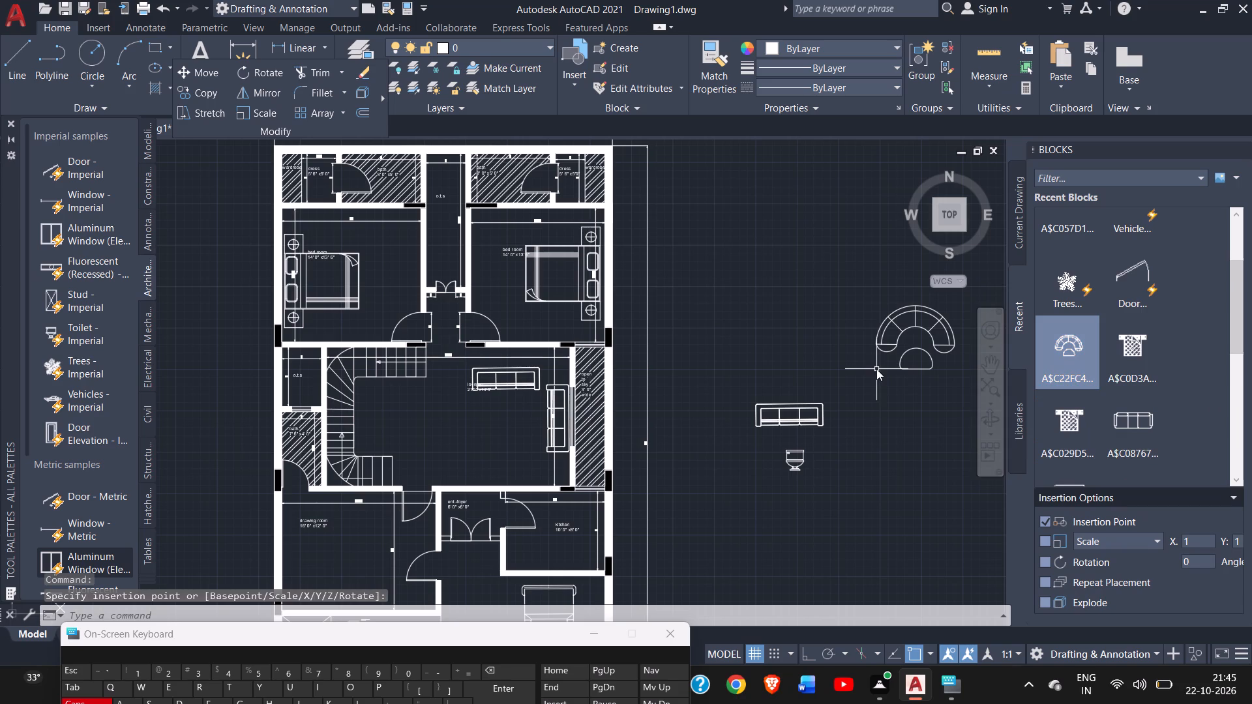
left_click(836, 380)
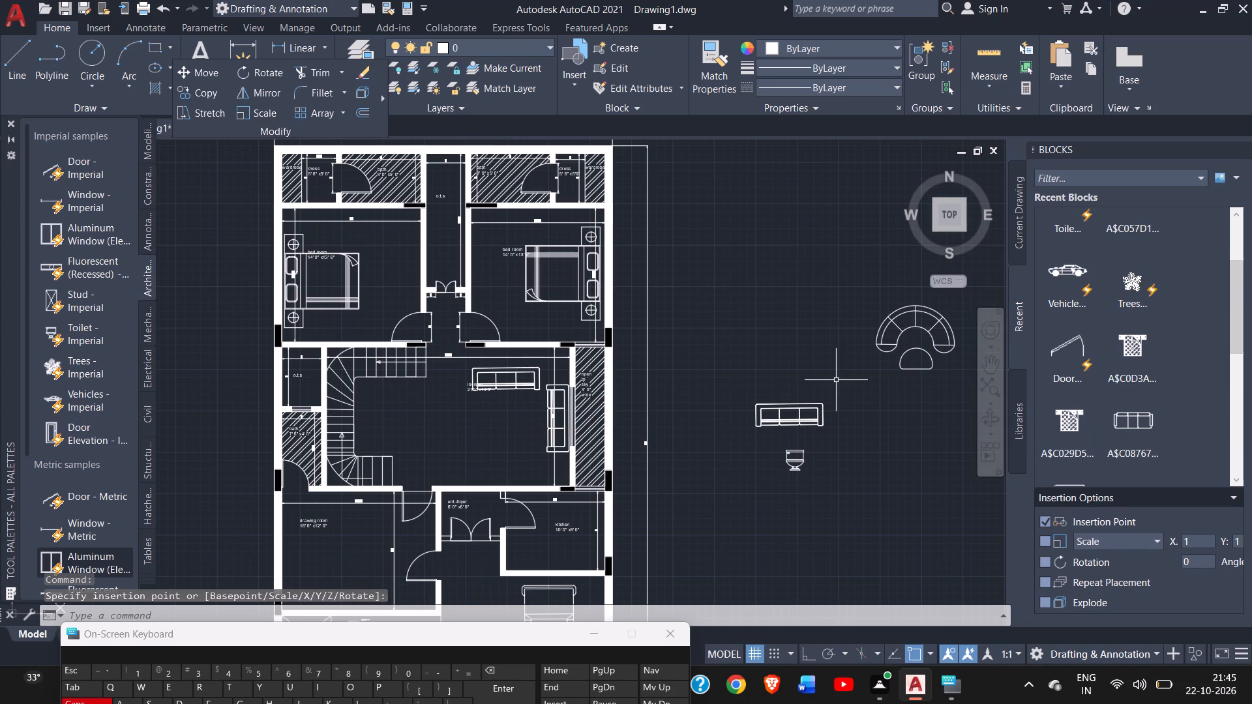
left_click(906, 307)
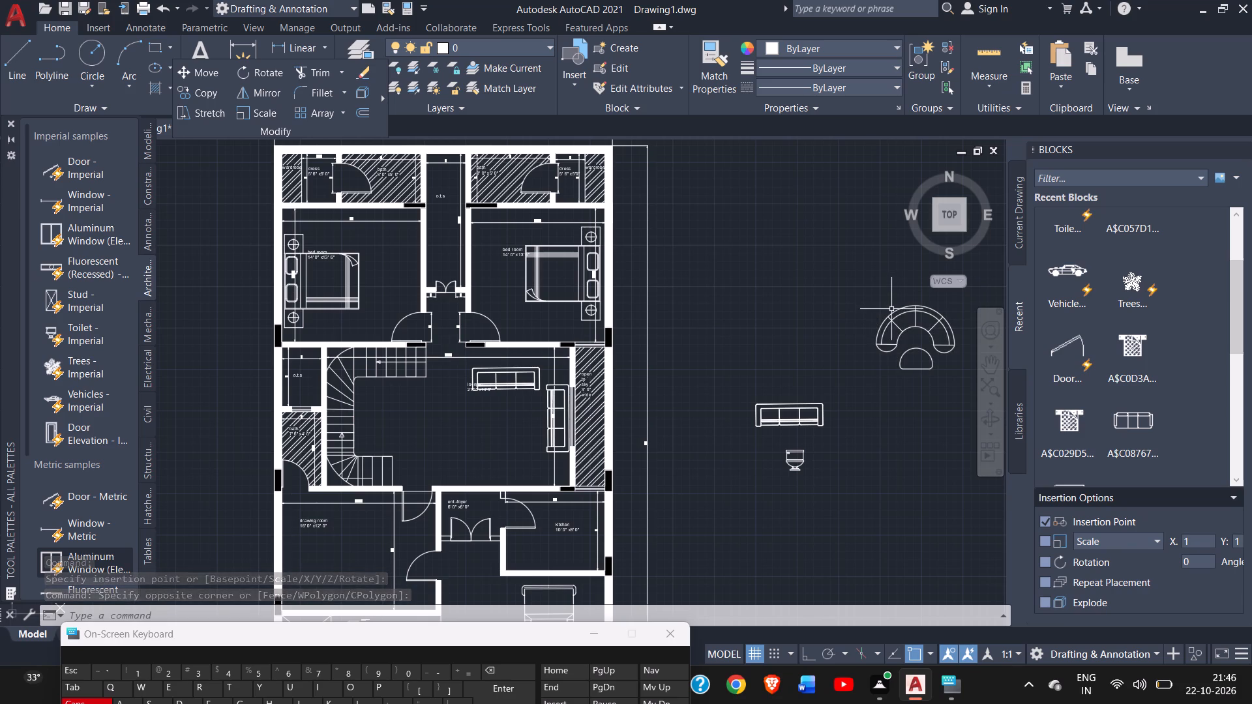
Move the curved sofa set from outside the plan into the middle of the drawing room.
left_click(893, 311)
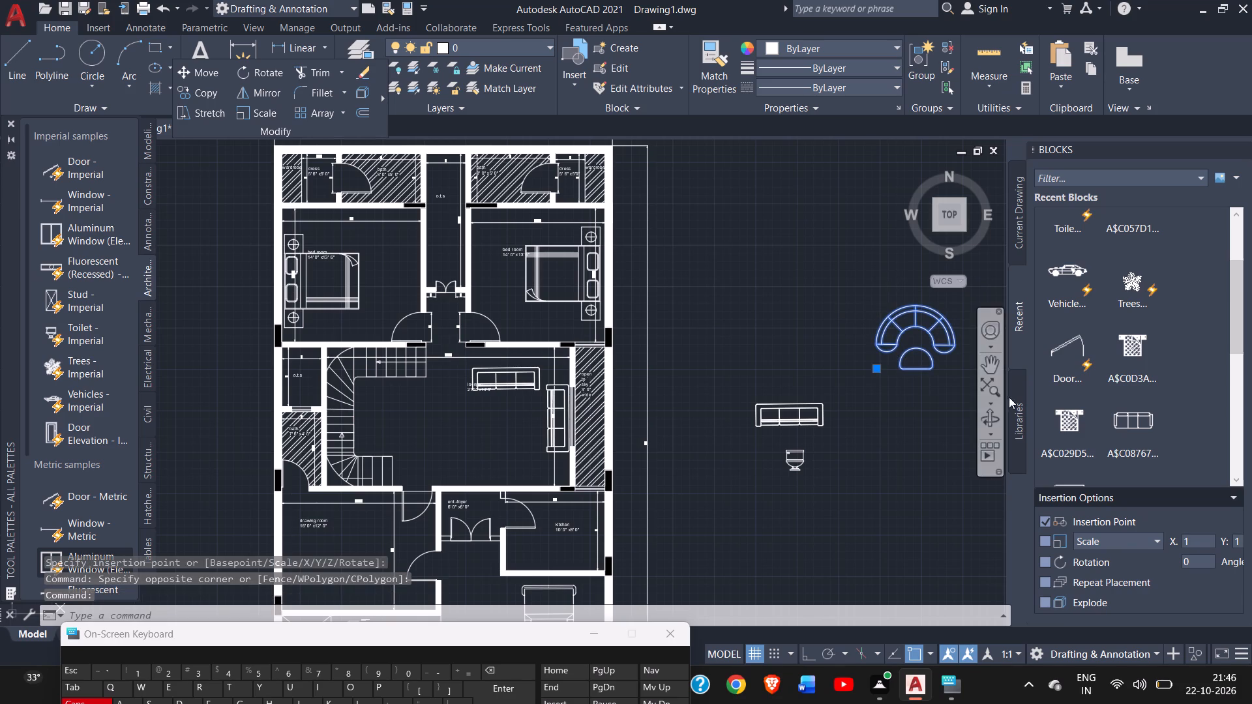
left_click(996, 375)
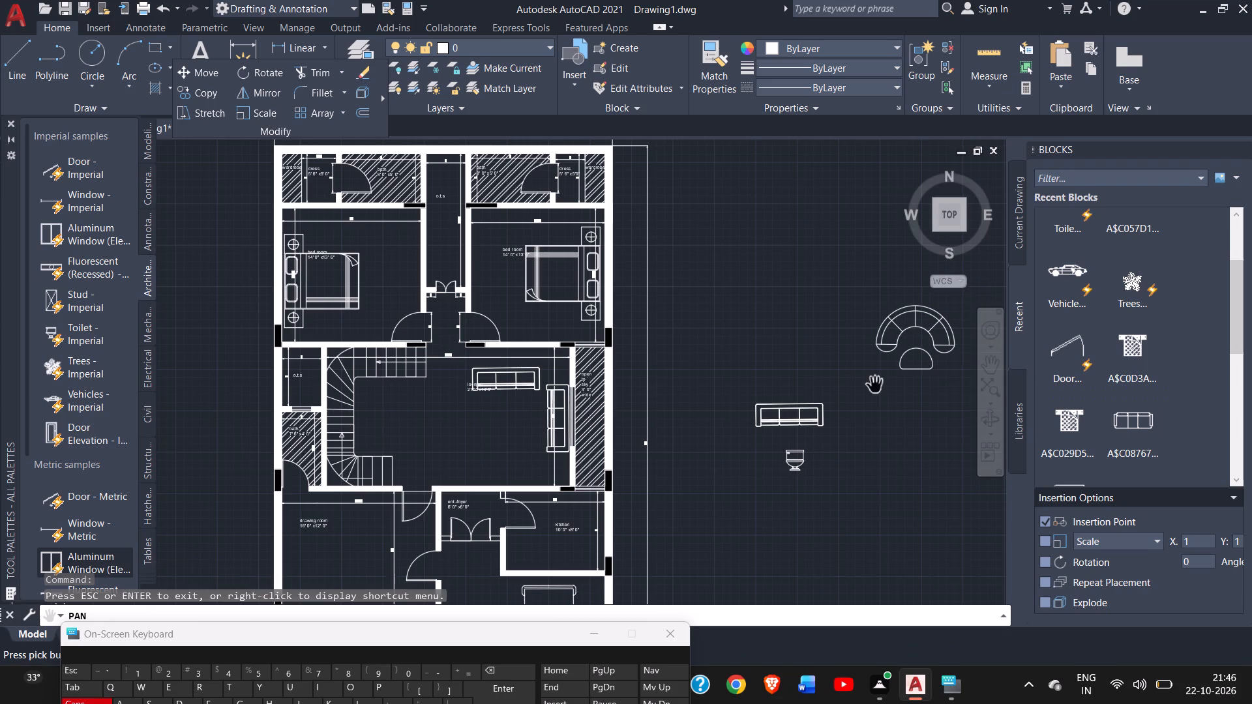
left_click_drag(839, 386, 842, 246)
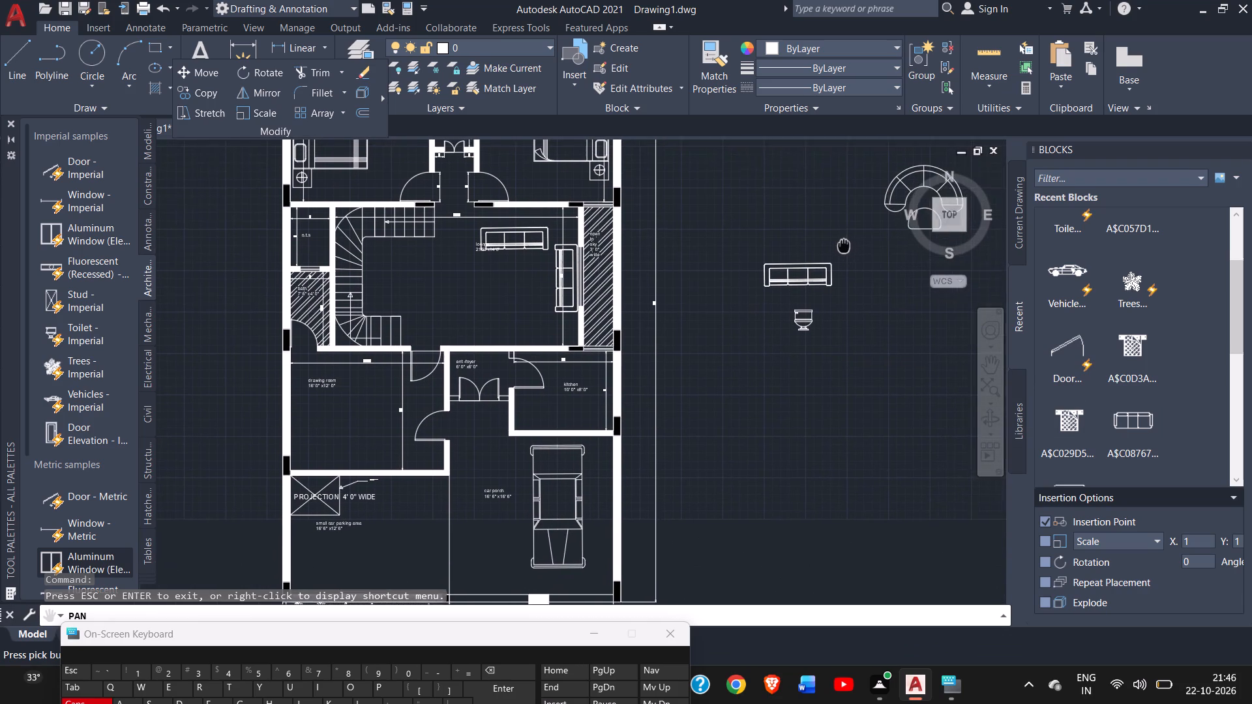
left_click_drag(842, 246, 832, 243)
left_click_drag(791, 235, 758, 234)
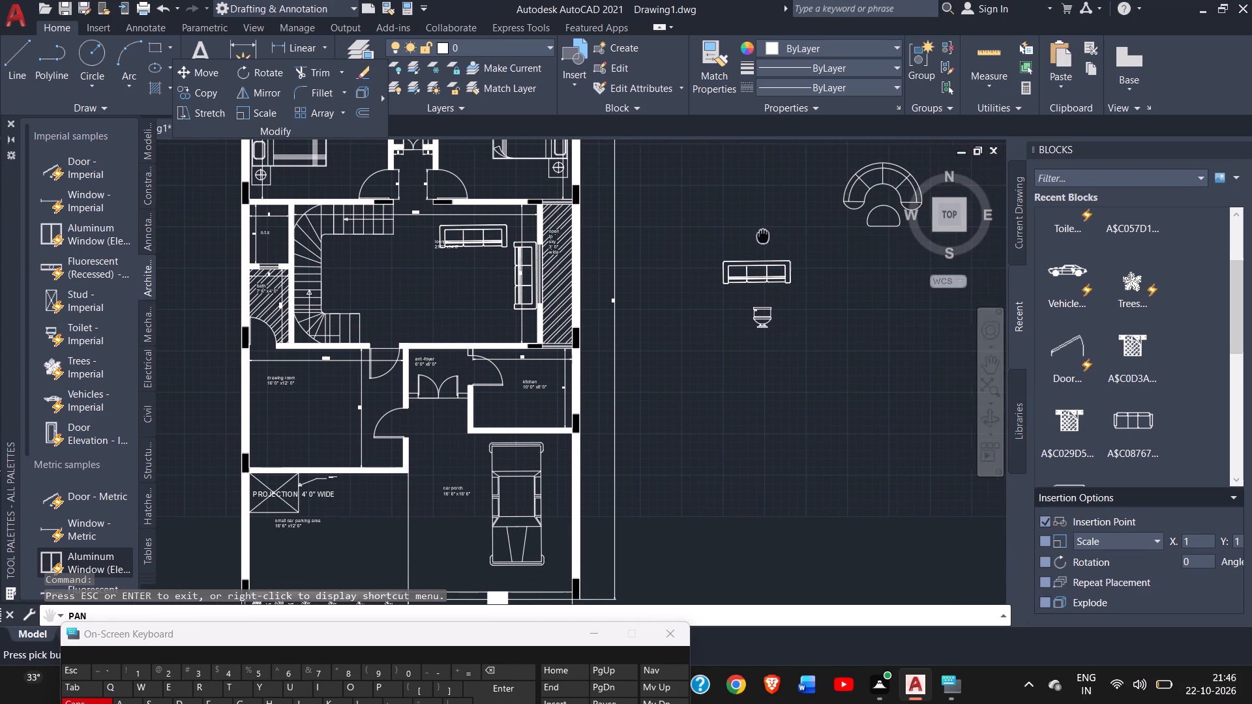
left_click_drag(758, 234, 745, 233)
right_click(745, 233)
left_click(762, 254)
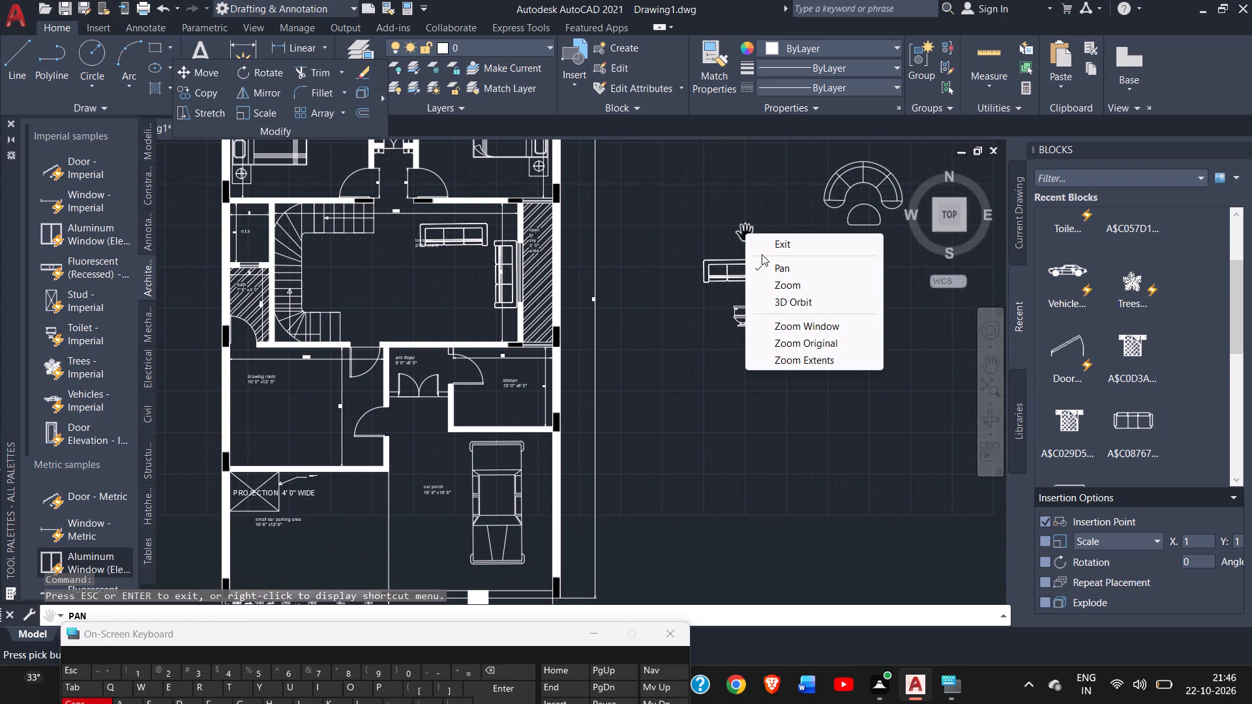
left_click(762, 254)
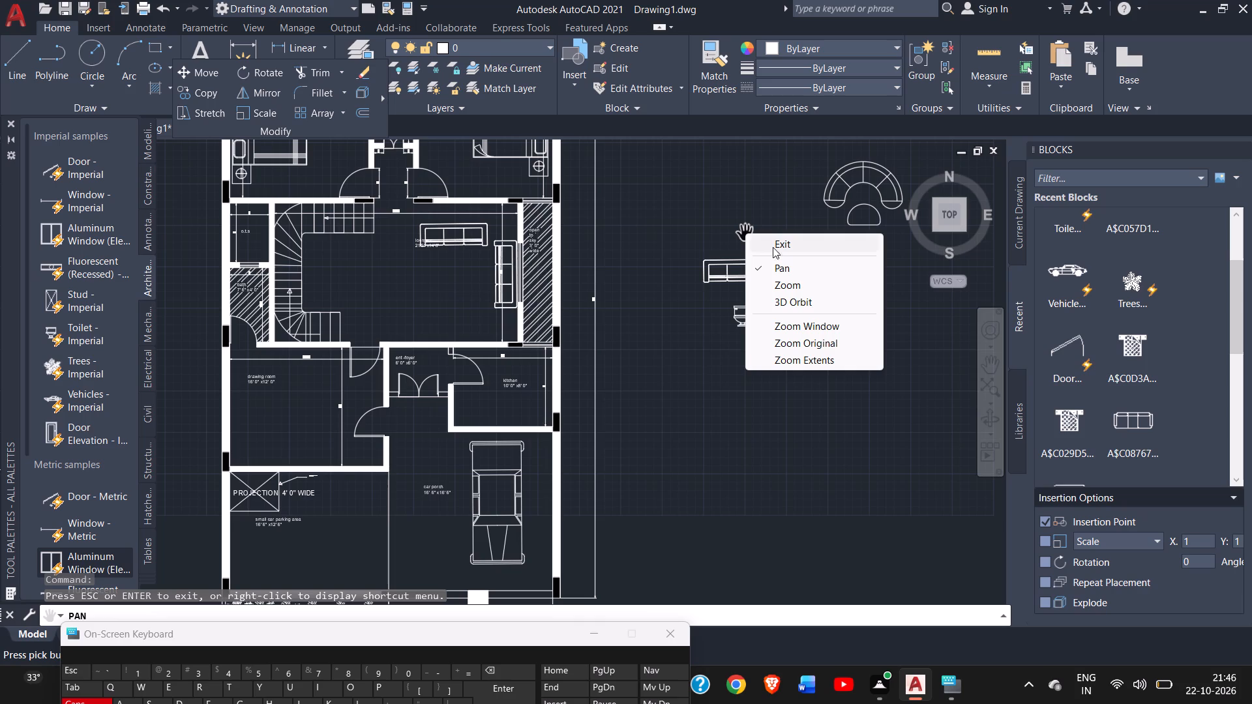
left_click(777, 246)
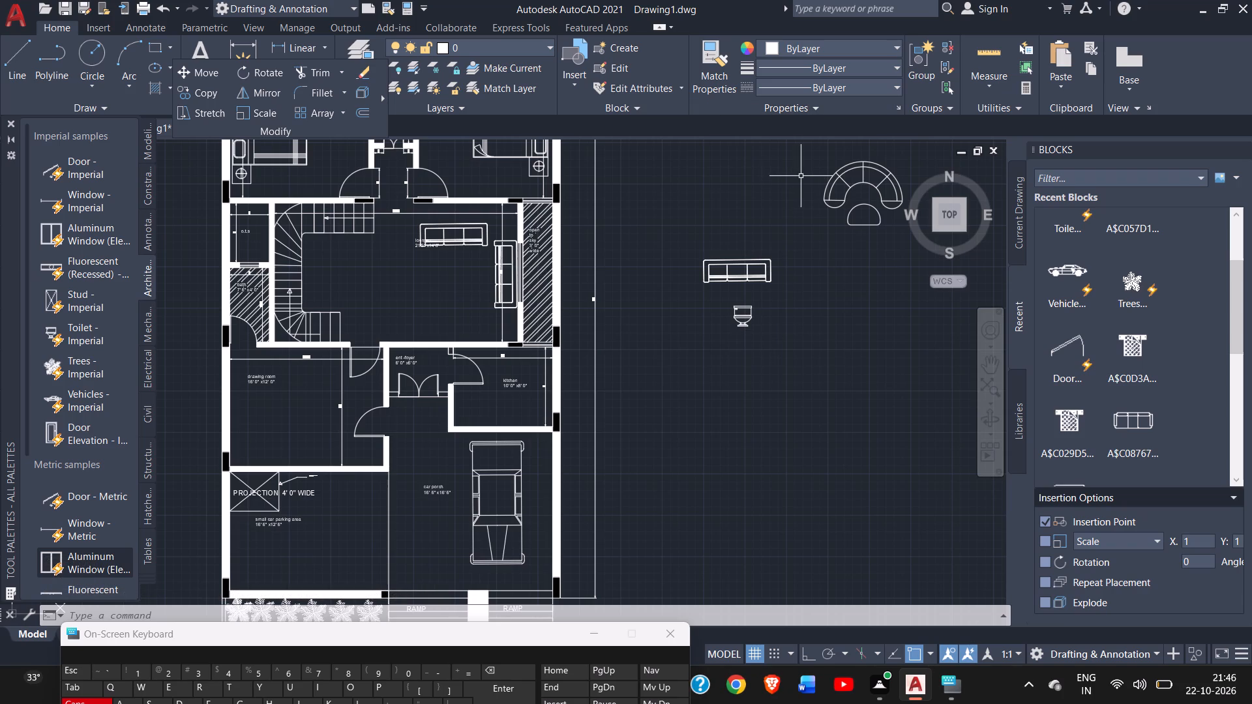
left_click(848, 191)
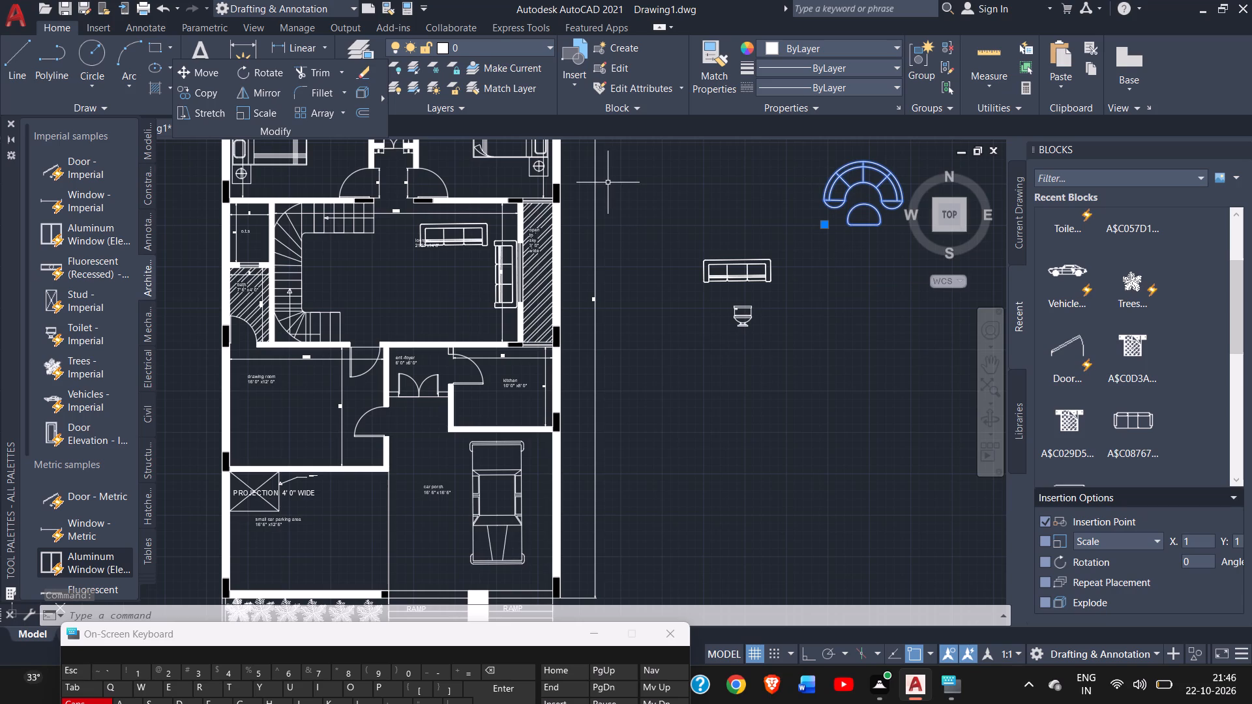
left_click(216, 74)
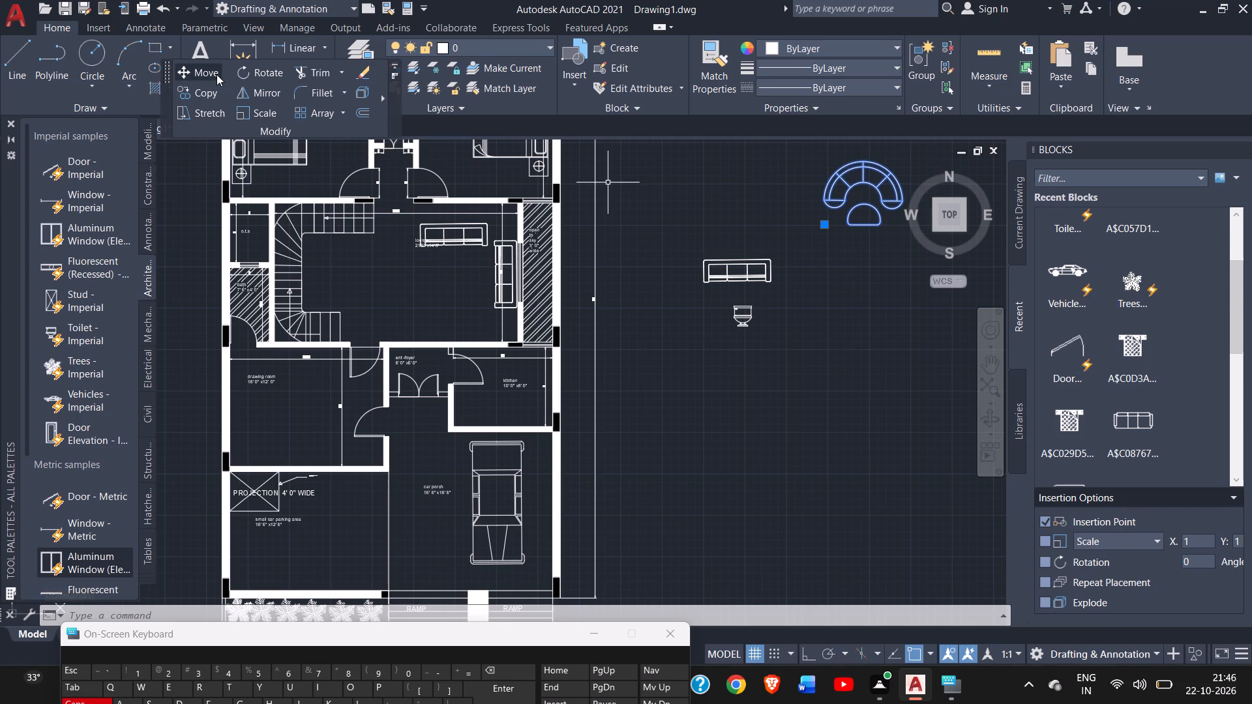
left_click(216, 74)
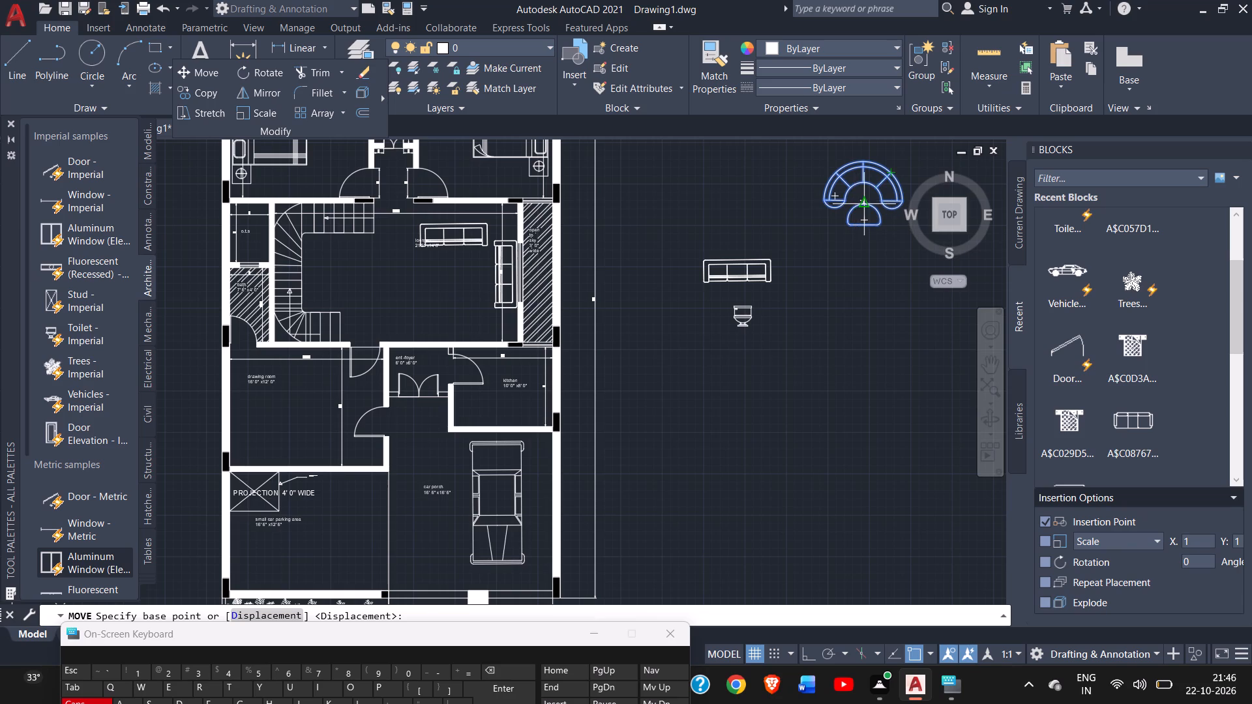
left_click(869, 201)
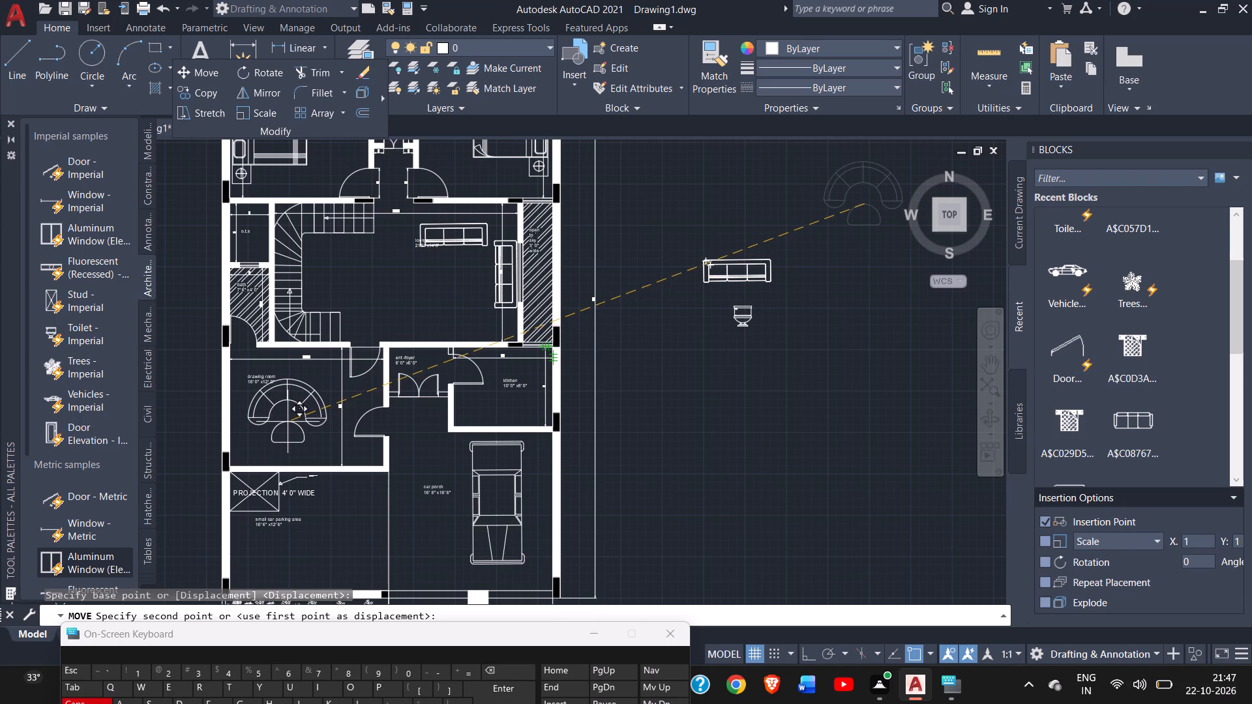
left_click(288, 422)
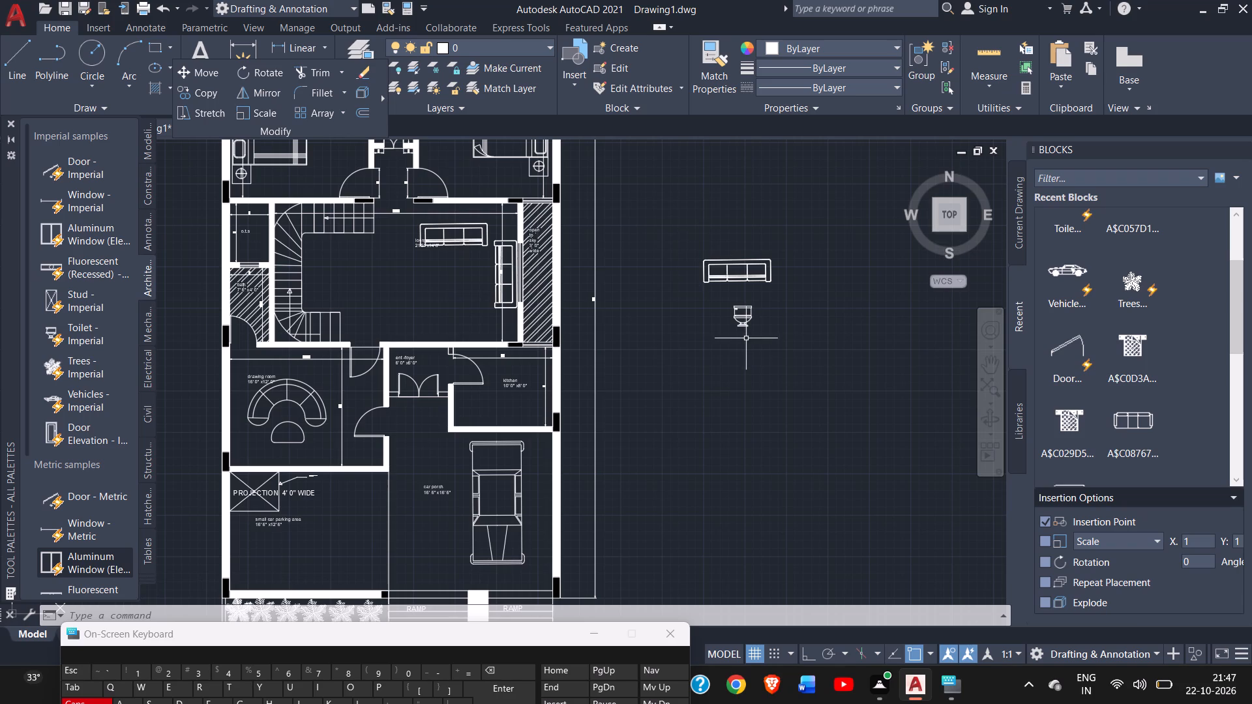
Switch the toilet block below the loose straight sofa to the Round (Plan) view.
left_click(739, 315)
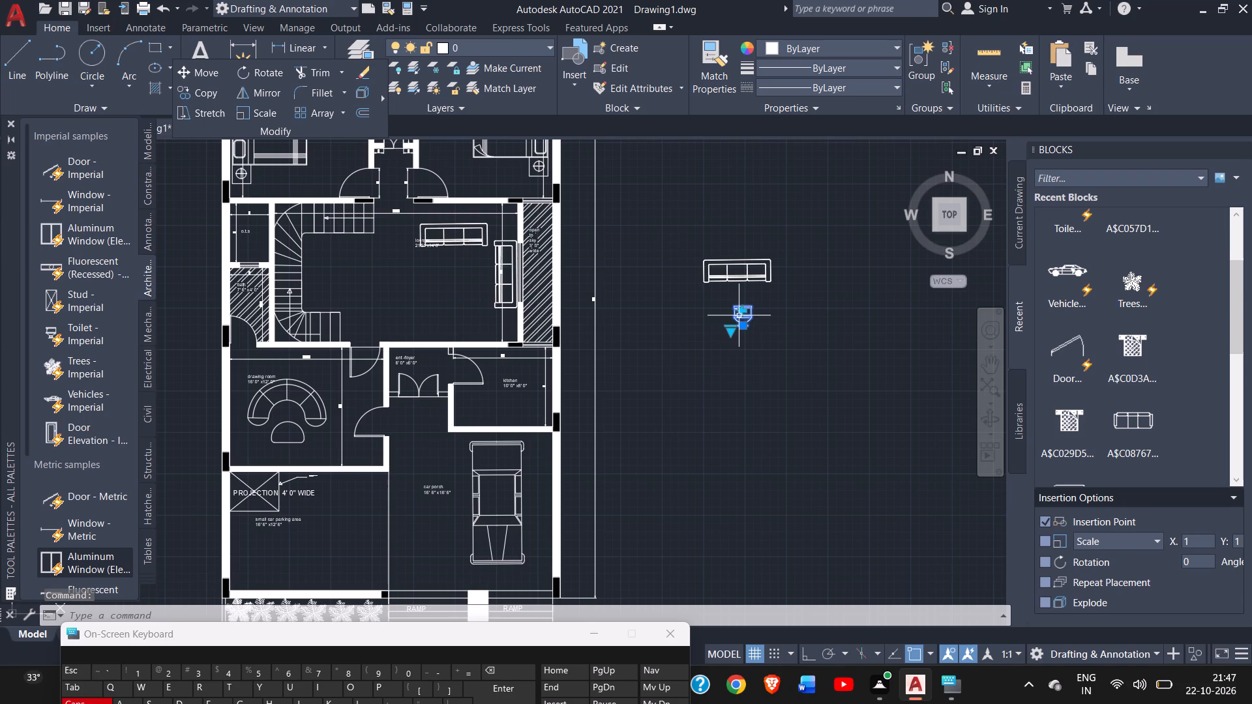
left_click(727, 342)
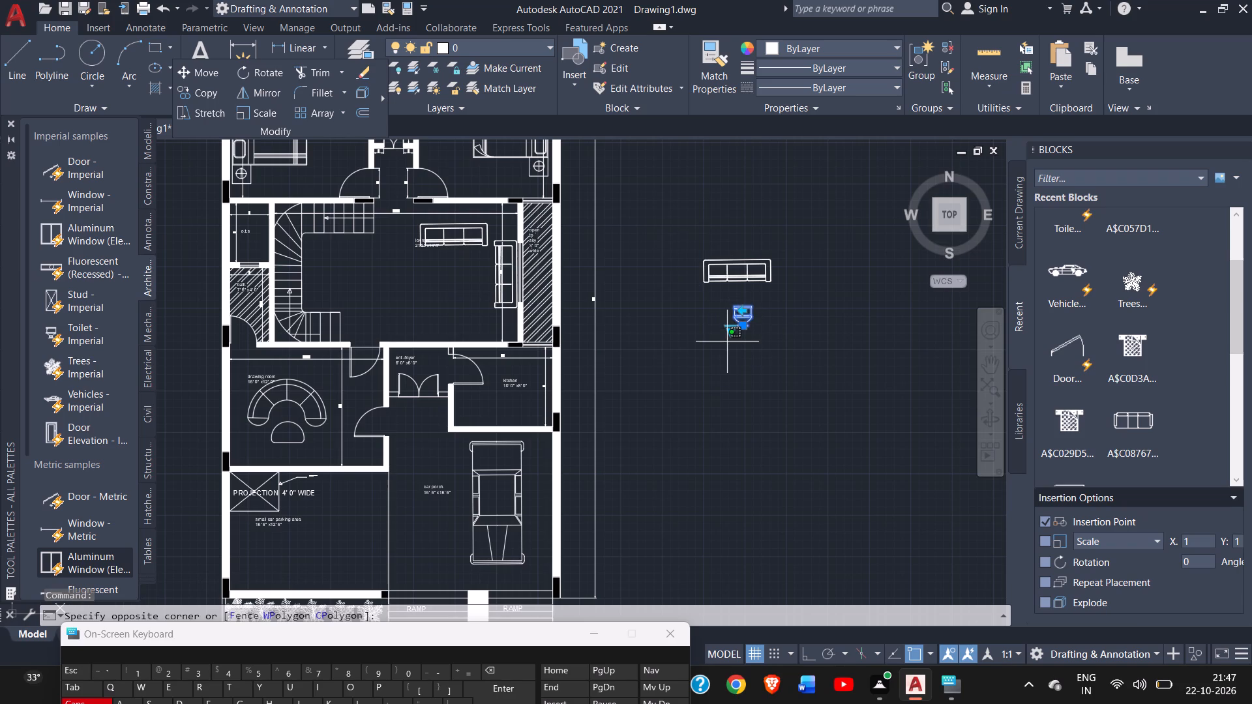
left_click(731, 333)
left_click(731, 333)
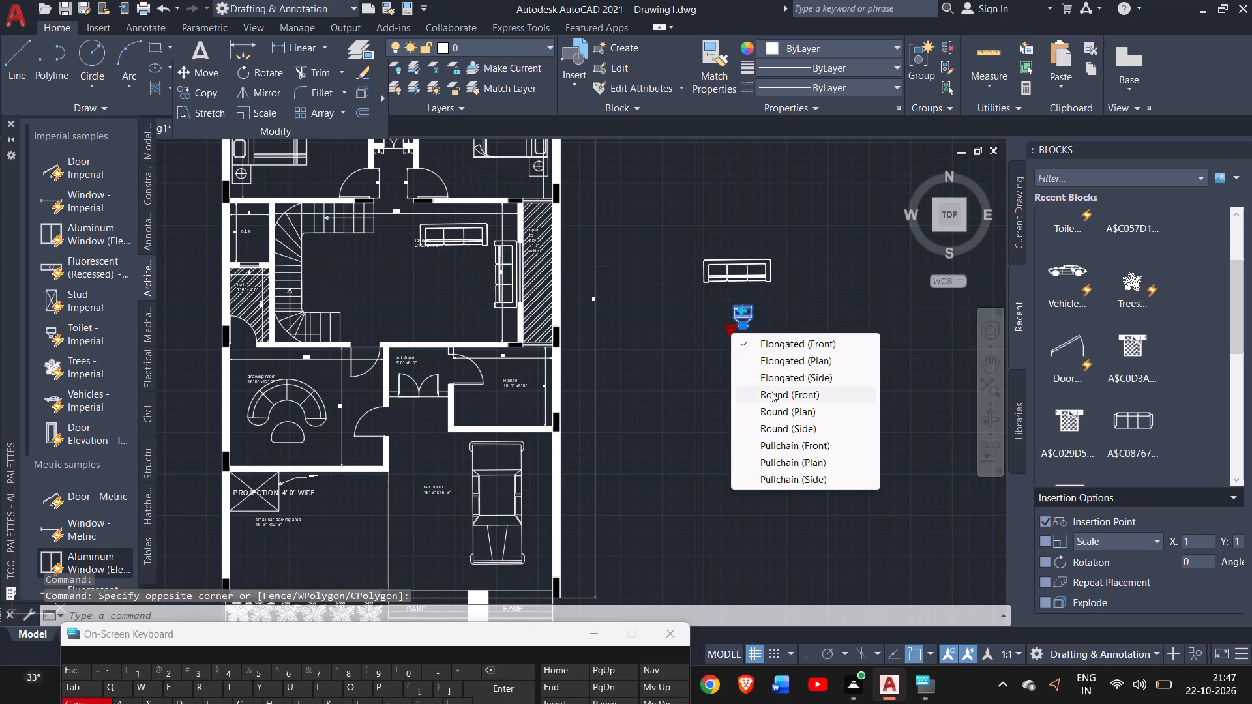
left_click(775, 406)
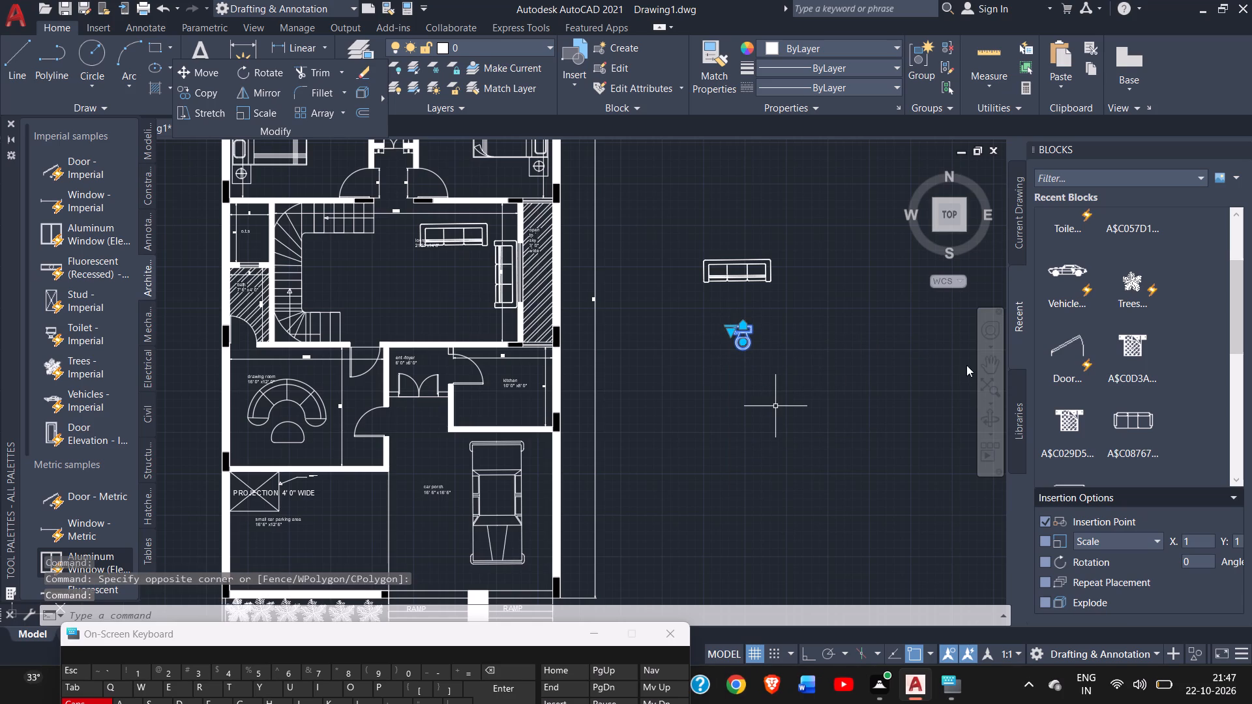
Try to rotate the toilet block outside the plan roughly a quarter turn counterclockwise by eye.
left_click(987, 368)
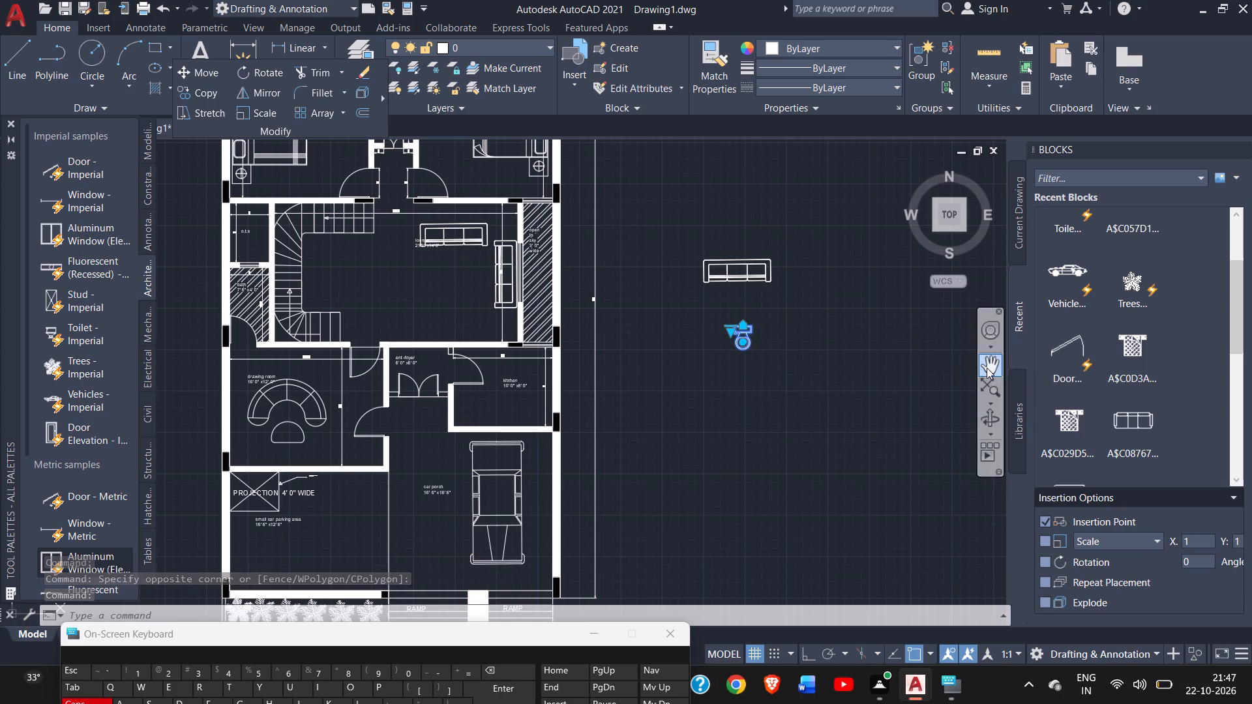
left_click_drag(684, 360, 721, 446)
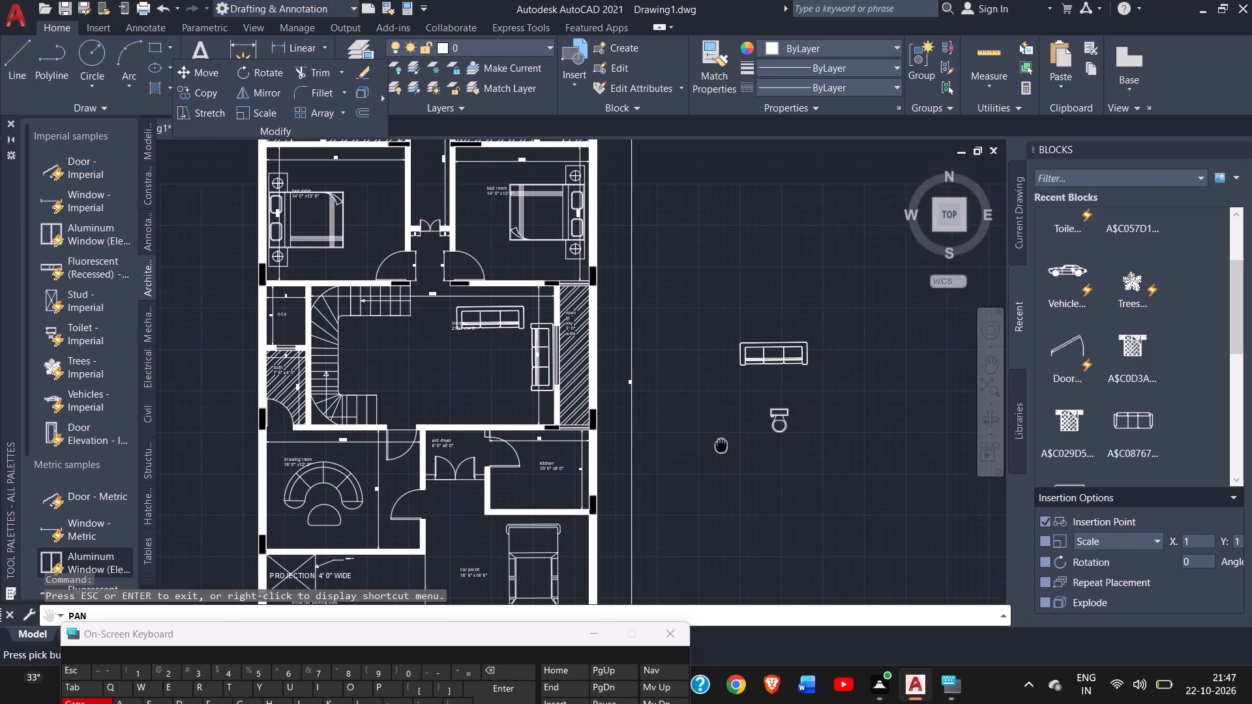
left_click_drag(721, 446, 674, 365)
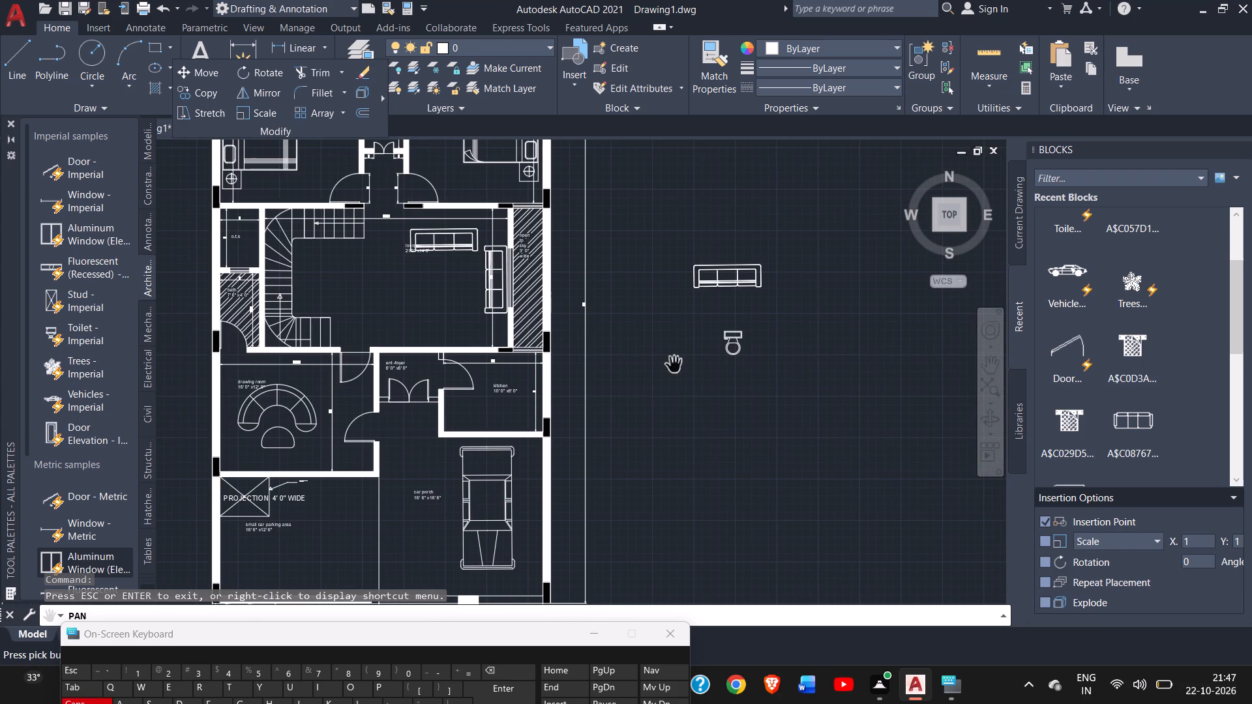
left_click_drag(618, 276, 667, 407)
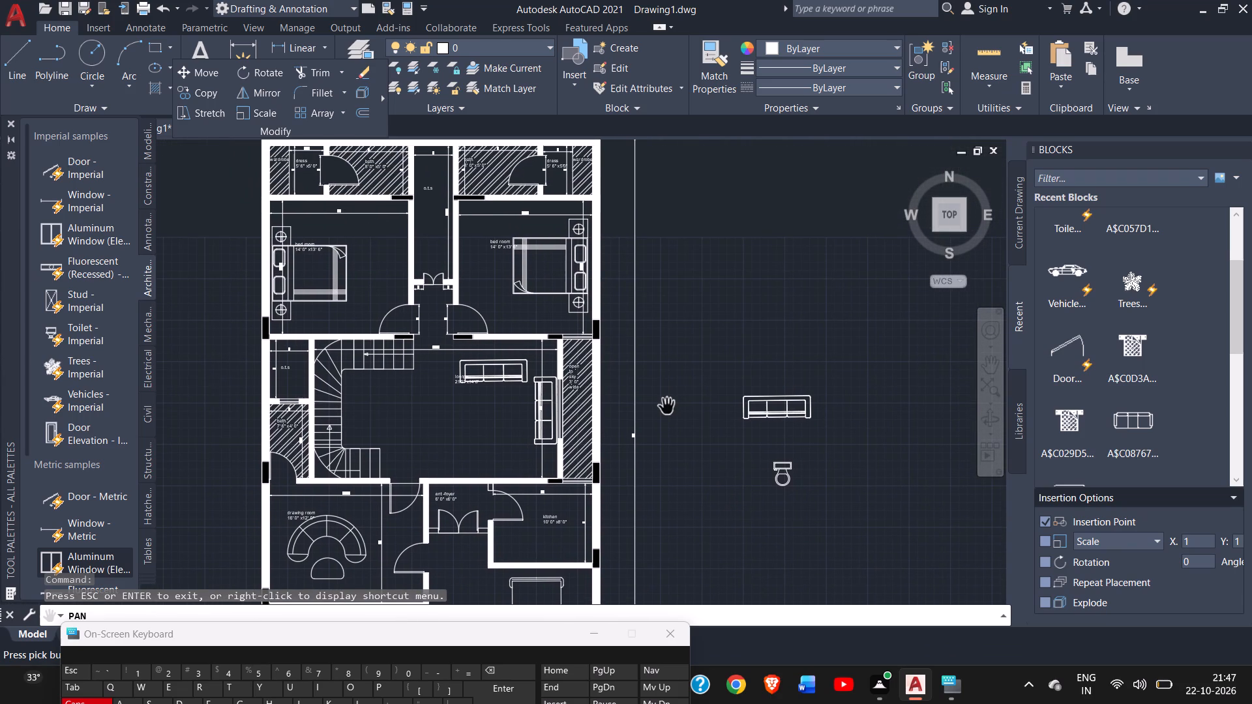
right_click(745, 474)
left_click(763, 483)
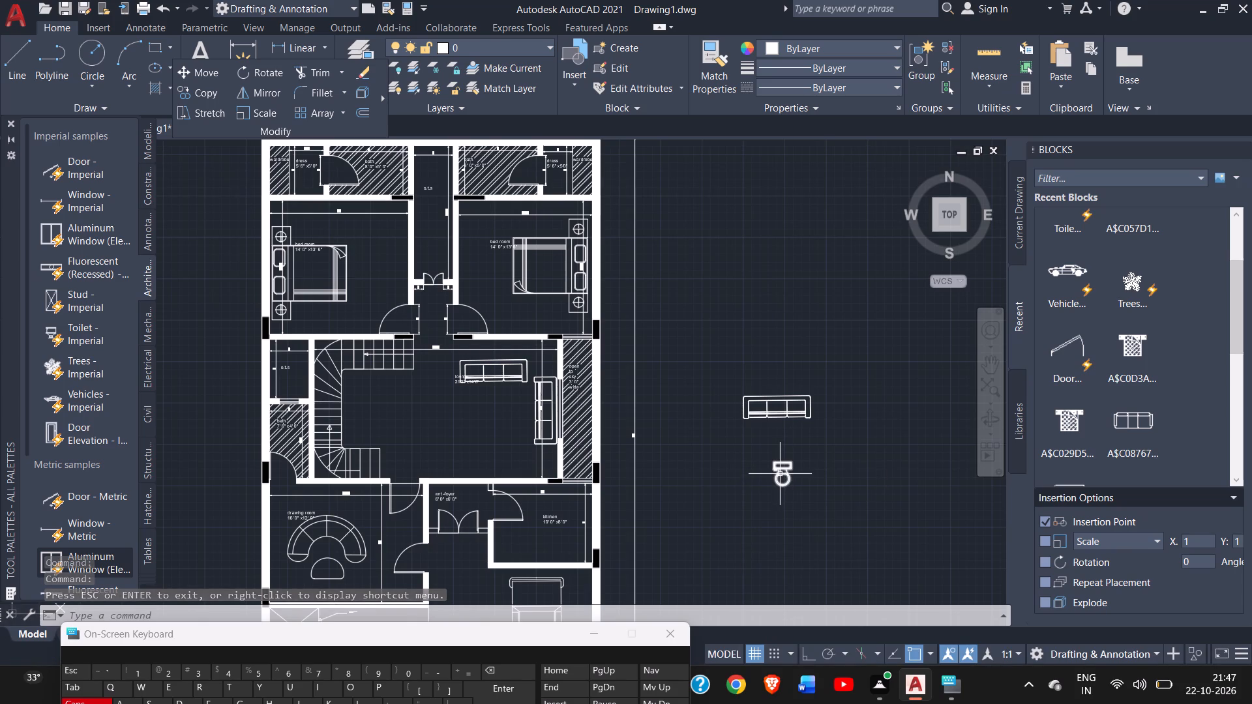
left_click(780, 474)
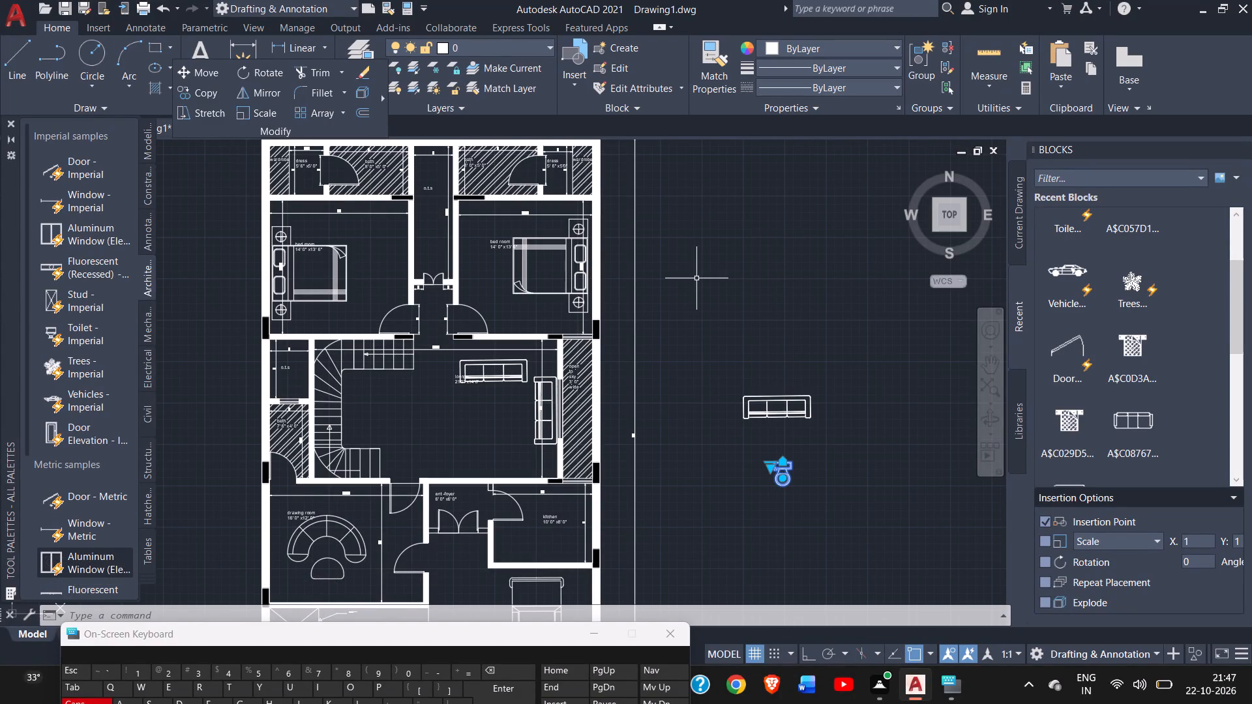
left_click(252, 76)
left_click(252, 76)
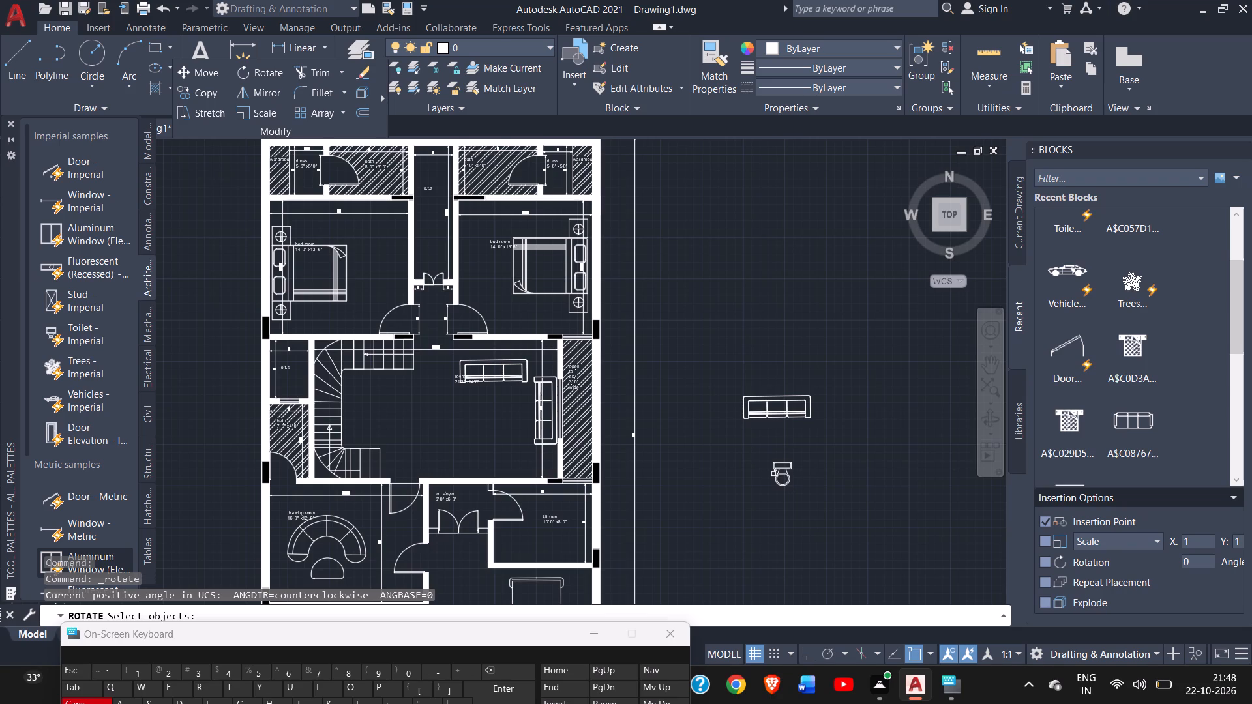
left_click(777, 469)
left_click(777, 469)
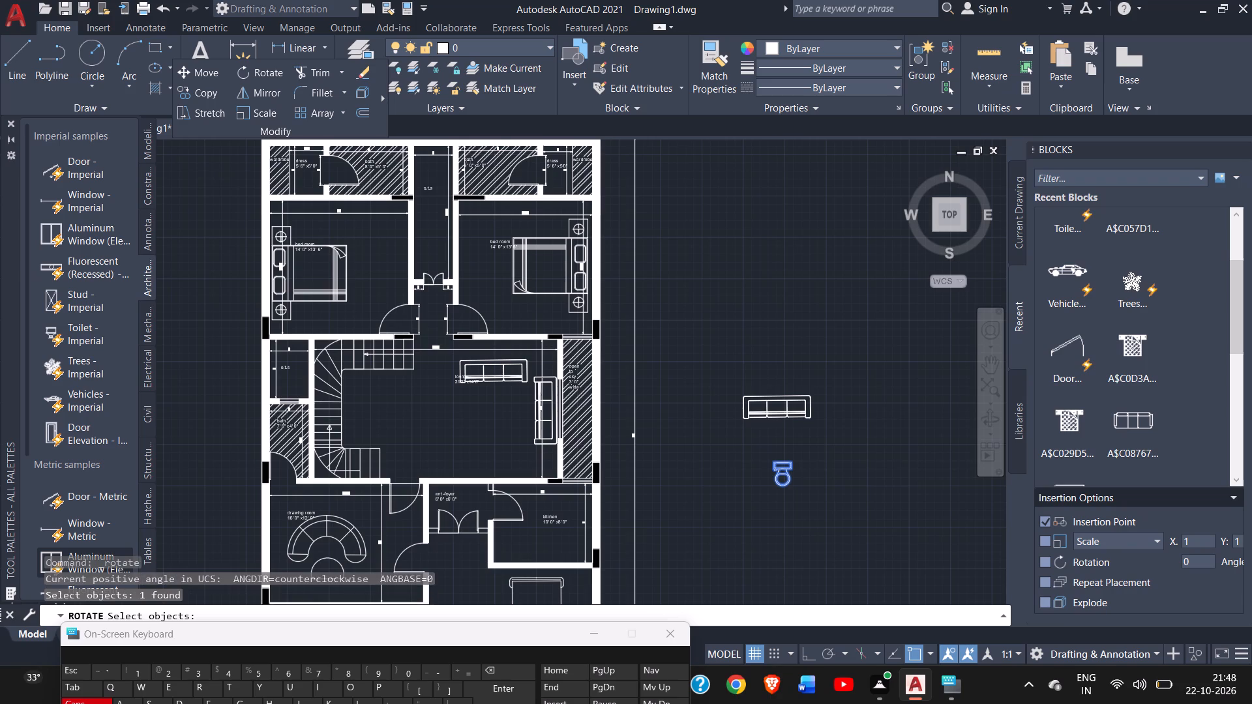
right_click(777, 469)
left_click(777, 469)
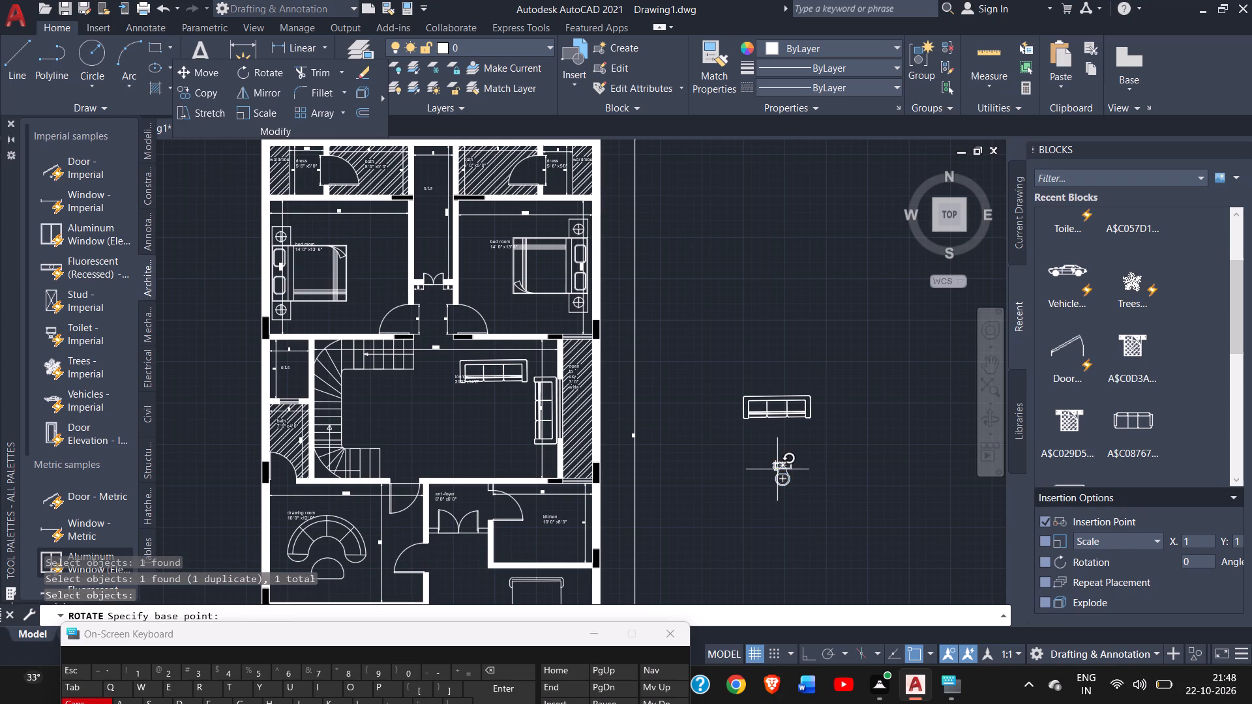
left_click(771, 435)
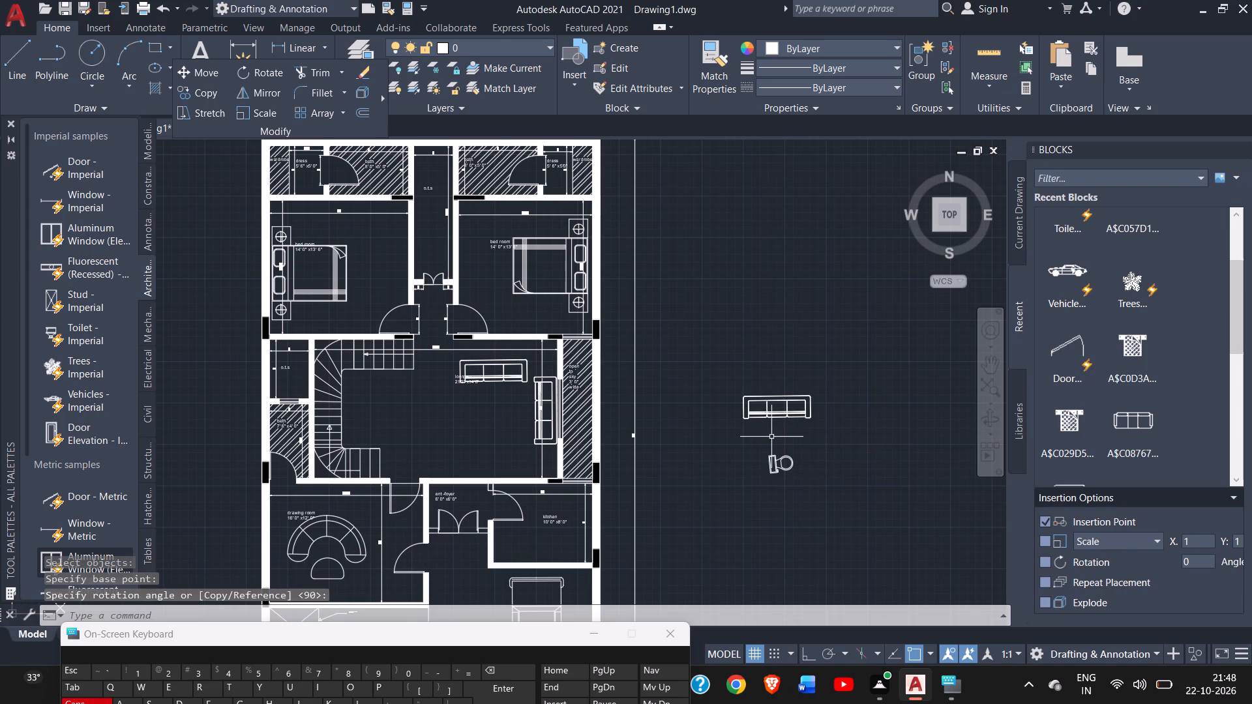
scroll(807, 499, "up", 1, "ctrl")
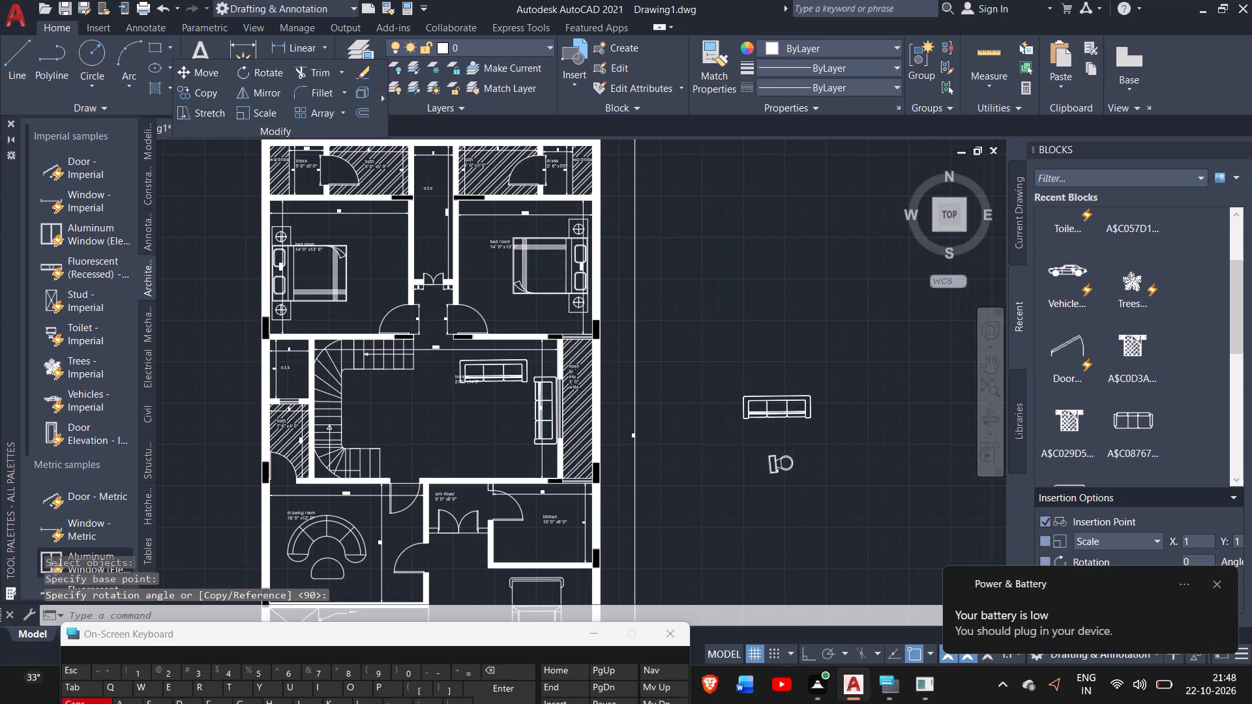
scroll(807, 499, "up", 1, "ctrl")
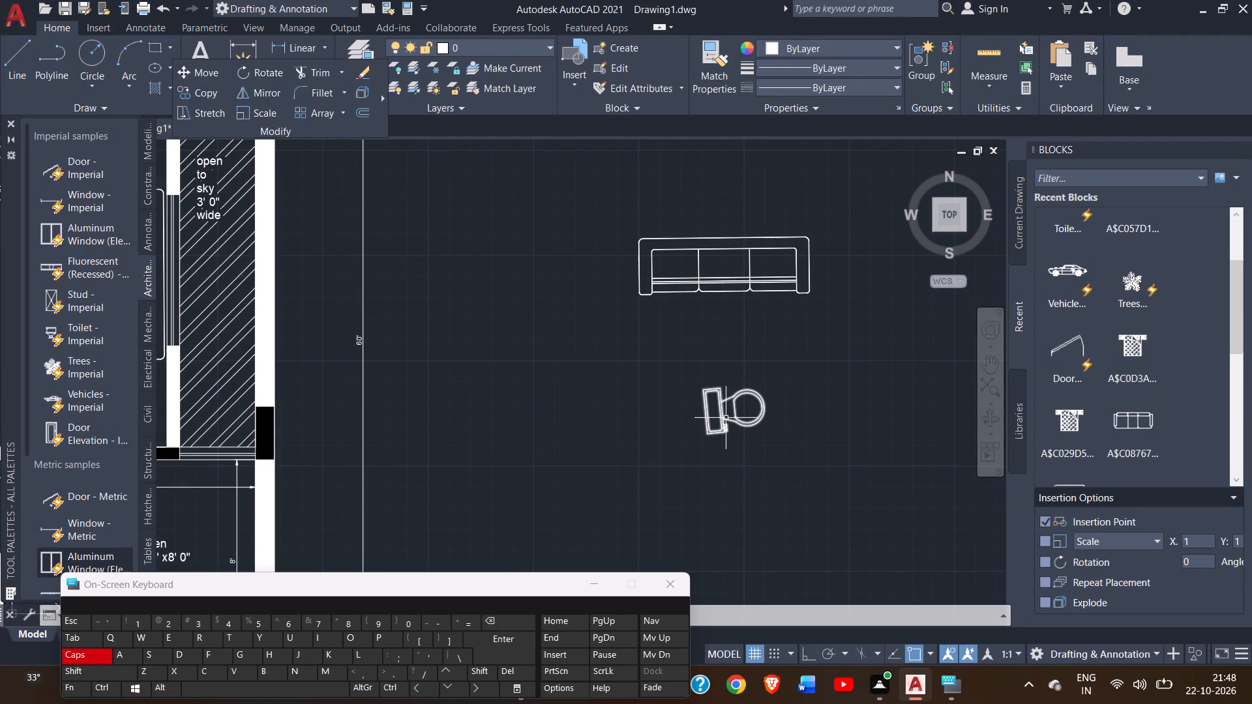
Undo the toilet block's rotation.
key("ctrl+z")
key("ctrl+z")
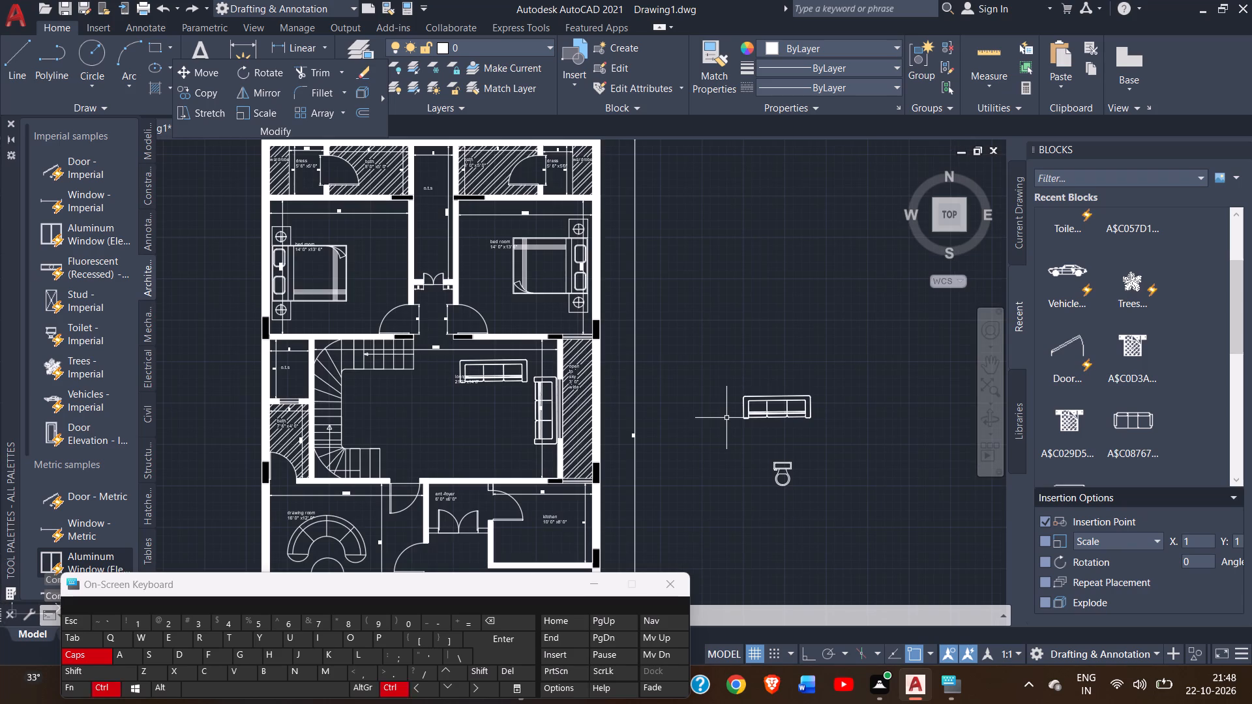
Rotate the toilet block 90° counterclockwise about the upper-left corner of its tank.
left_click(780, 474)
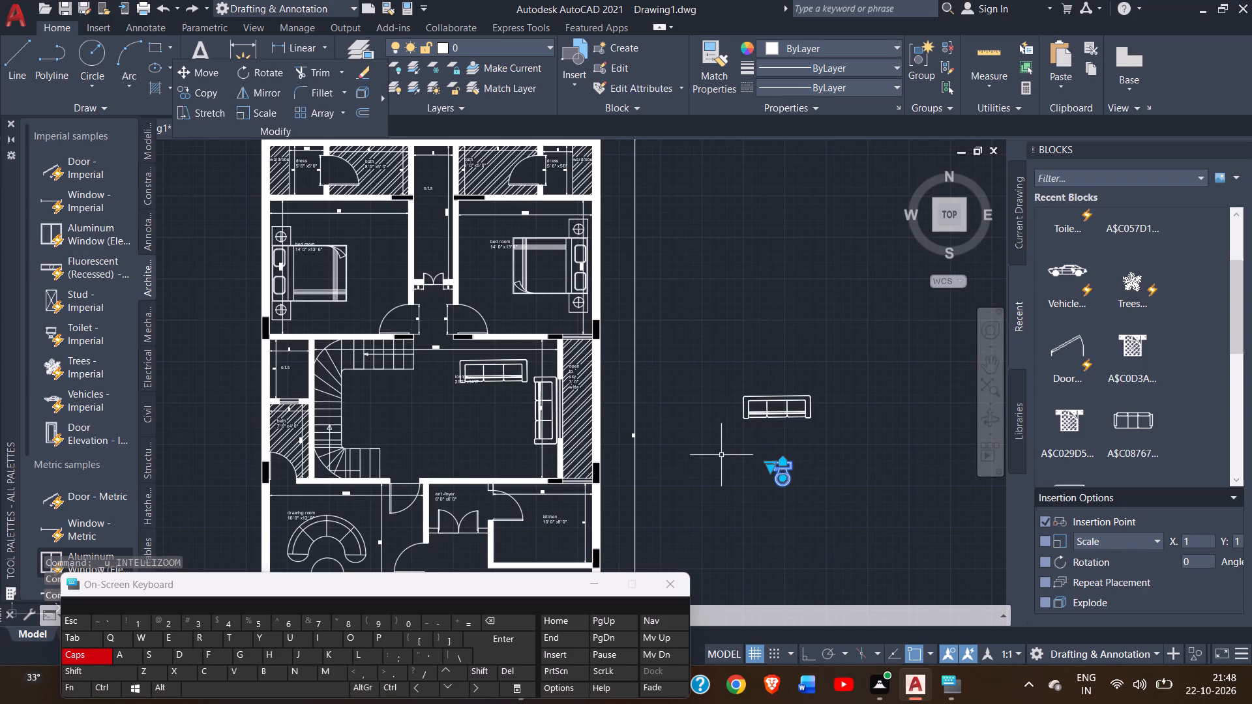
scroll(768, 467, "up", 2, "ctrl")
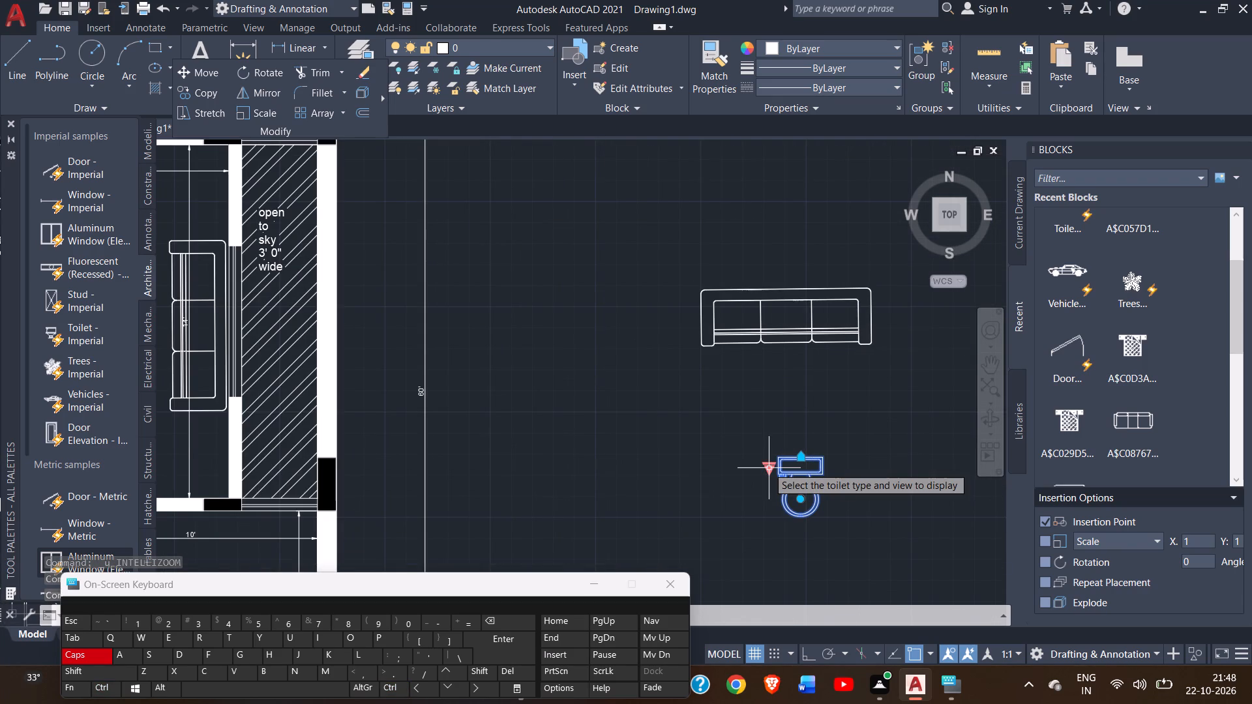
scroll(775, 469, "up", 3, "ctrl")
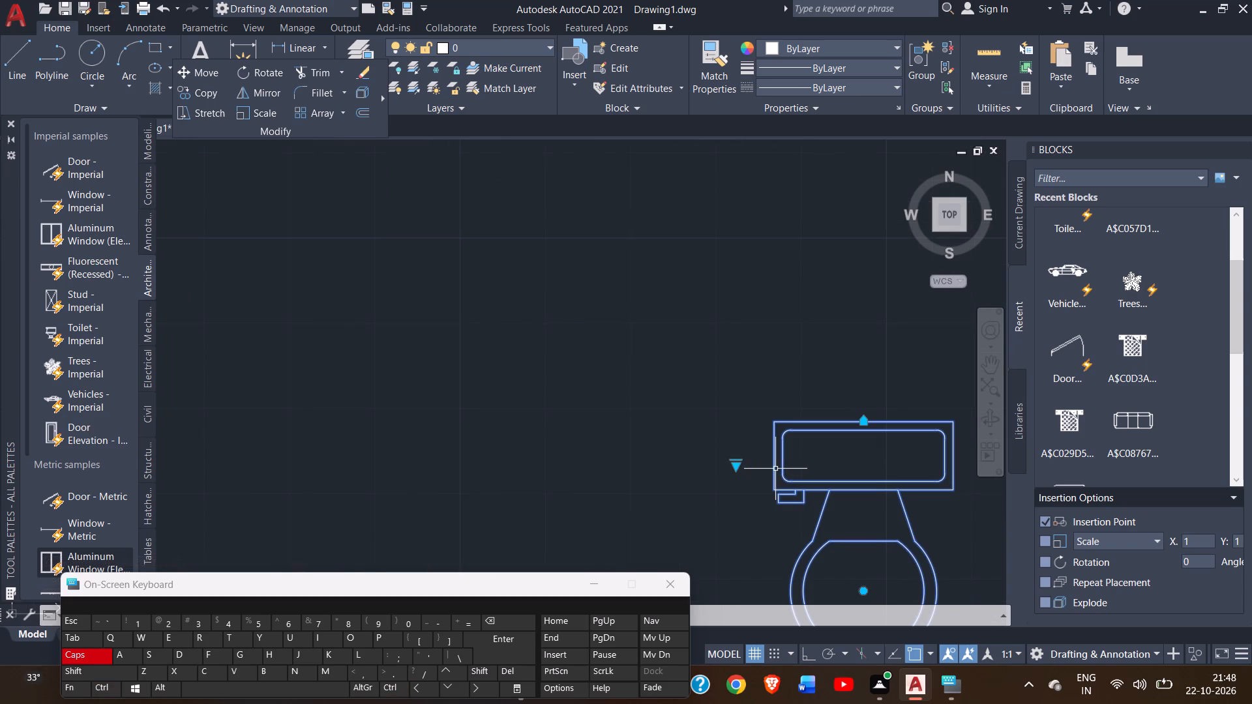
left_click(254, 75)
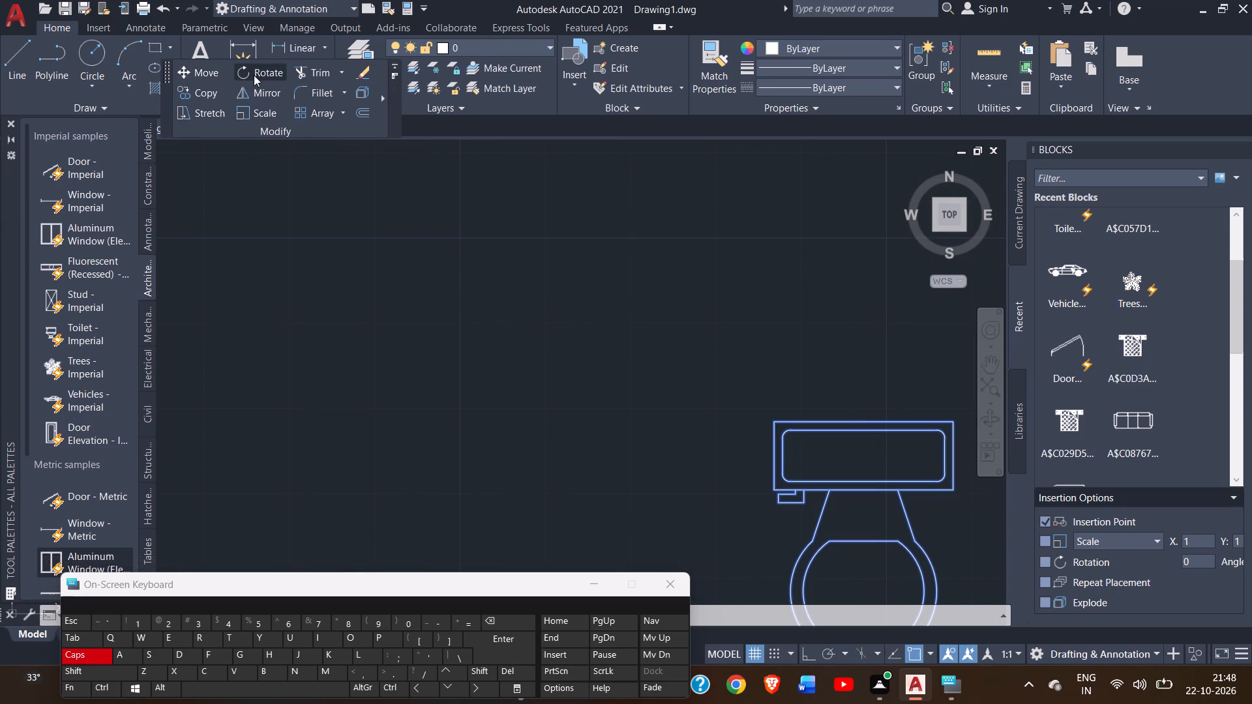
left_click(771, 426)
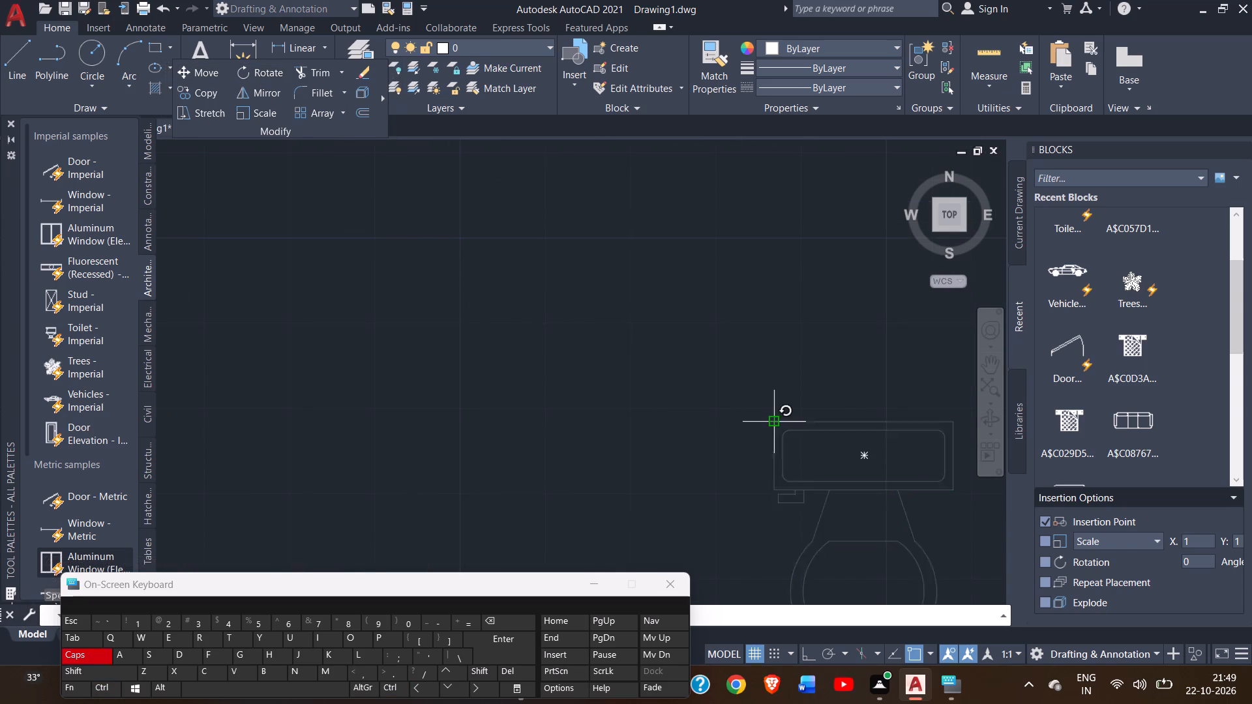
left_click(773, 390)
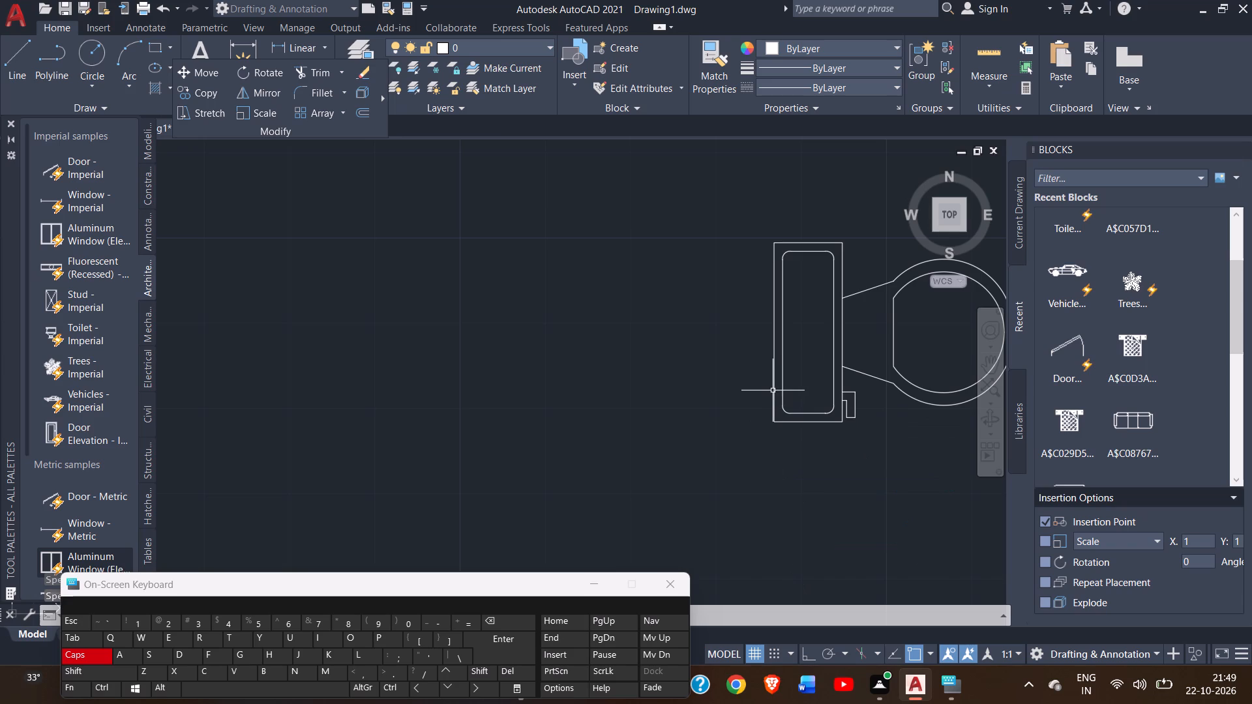
Copy the rotated toilet block from outside the plan into the bath east of the o.t.s, with its tank near the o.t.s wall.
scroll(827, 336, "down", 2, "ctrl")
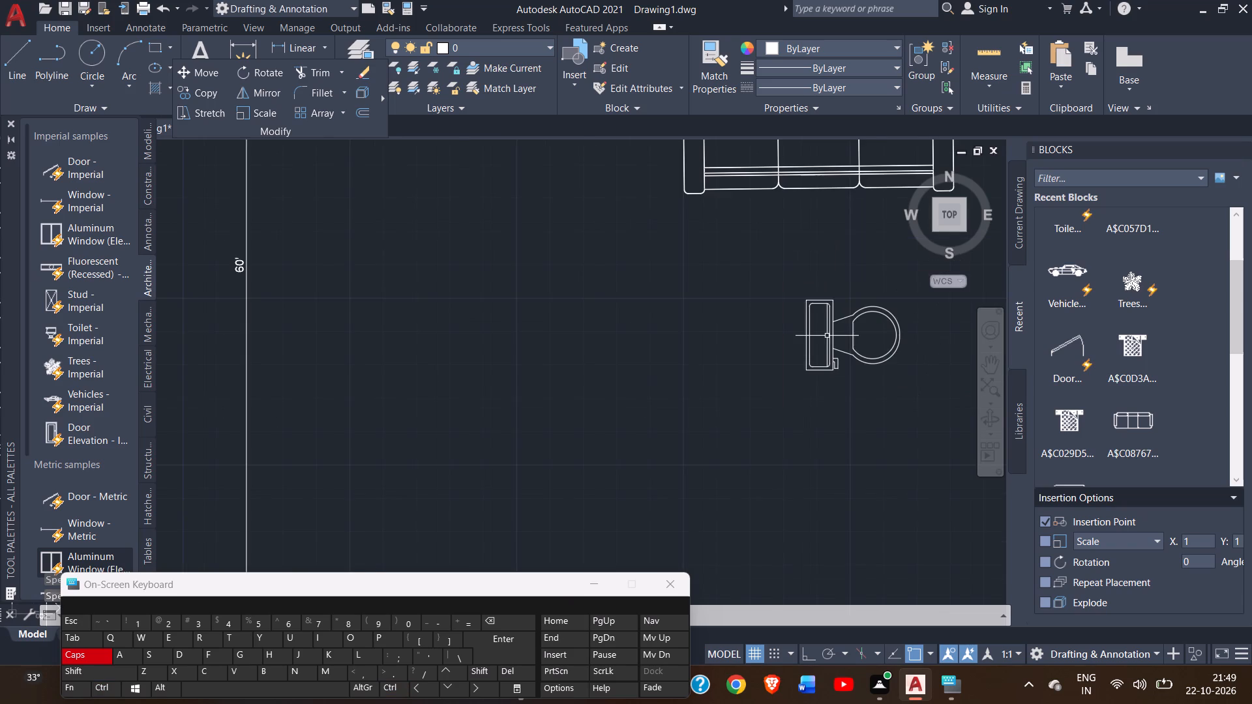
scroll(827, 336, "down", 2, "ctrl")
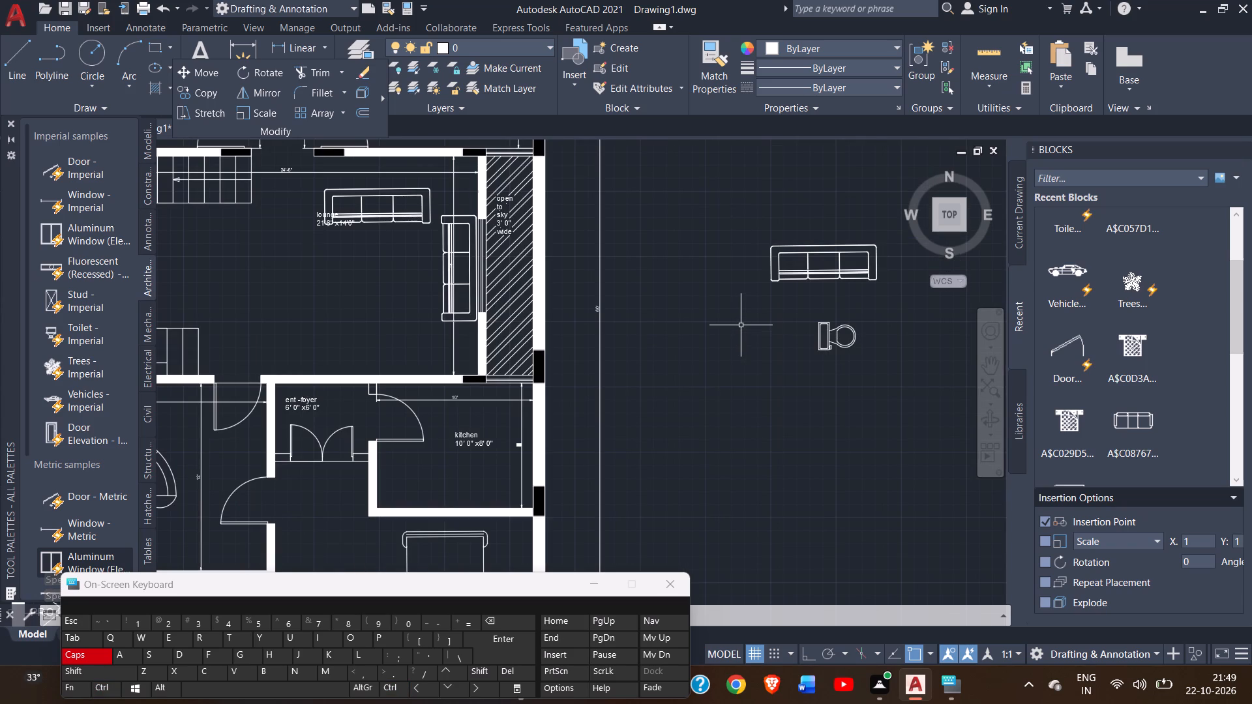
left_click(981, 360)
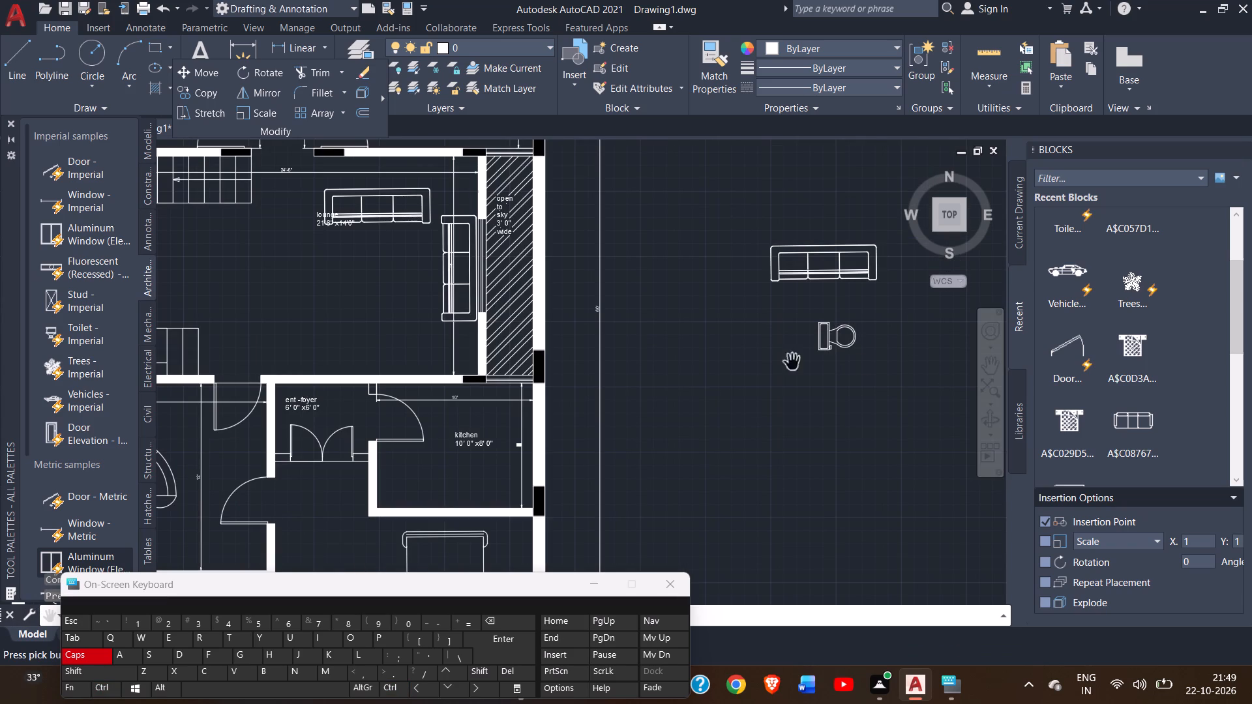
left_click_drag(741, 349, 822, 452)
left_click_drag(771, 350, 746, 511)
scroll(736, 461, "down", 1, "ctrl")
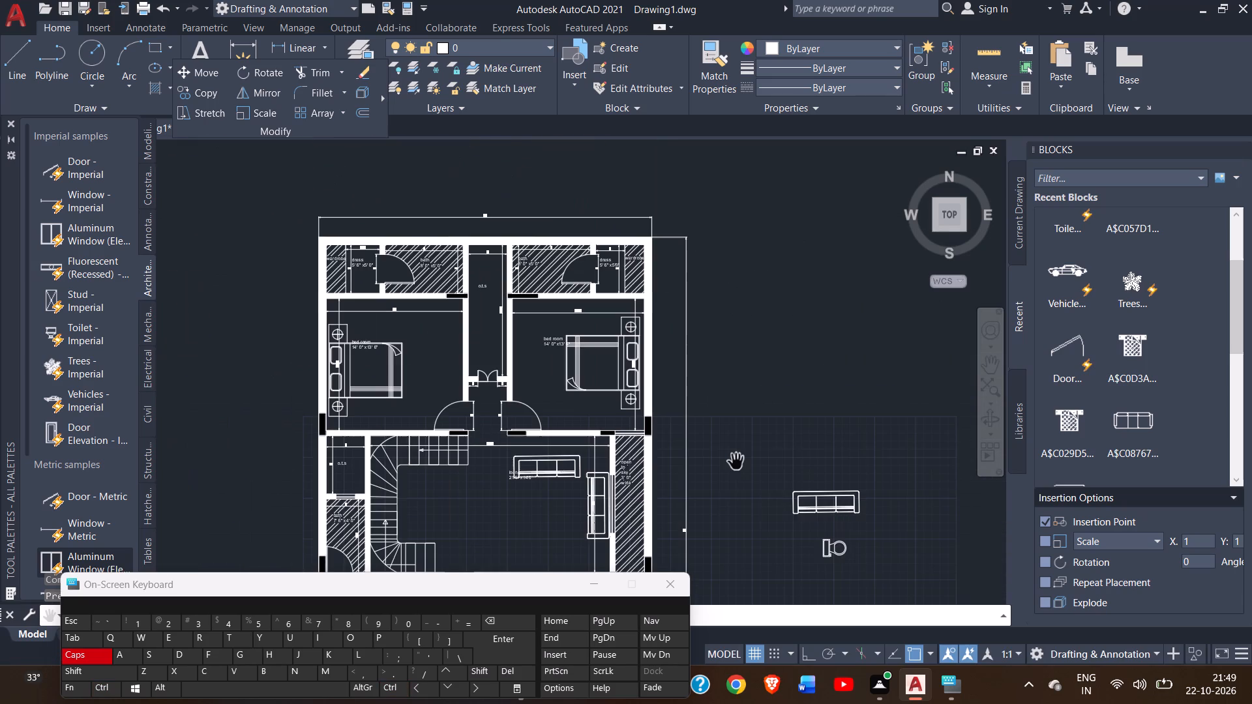
right_click(736, 460)
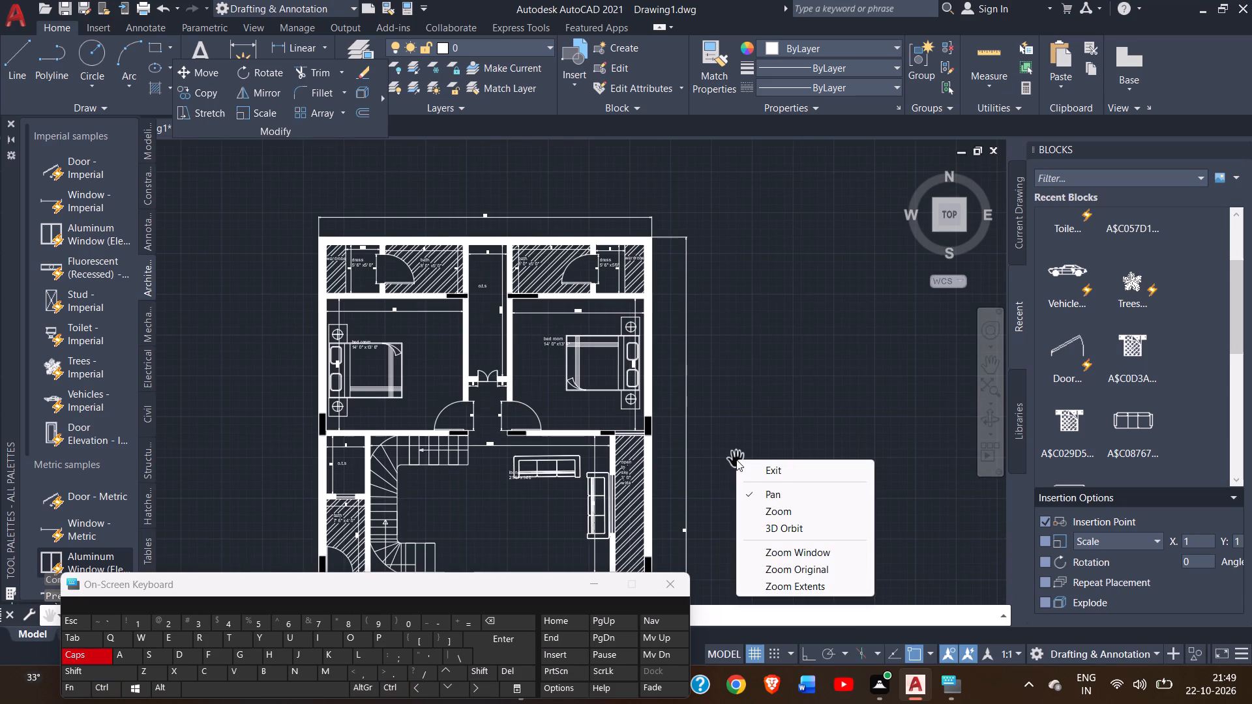
left_click(754, 471)
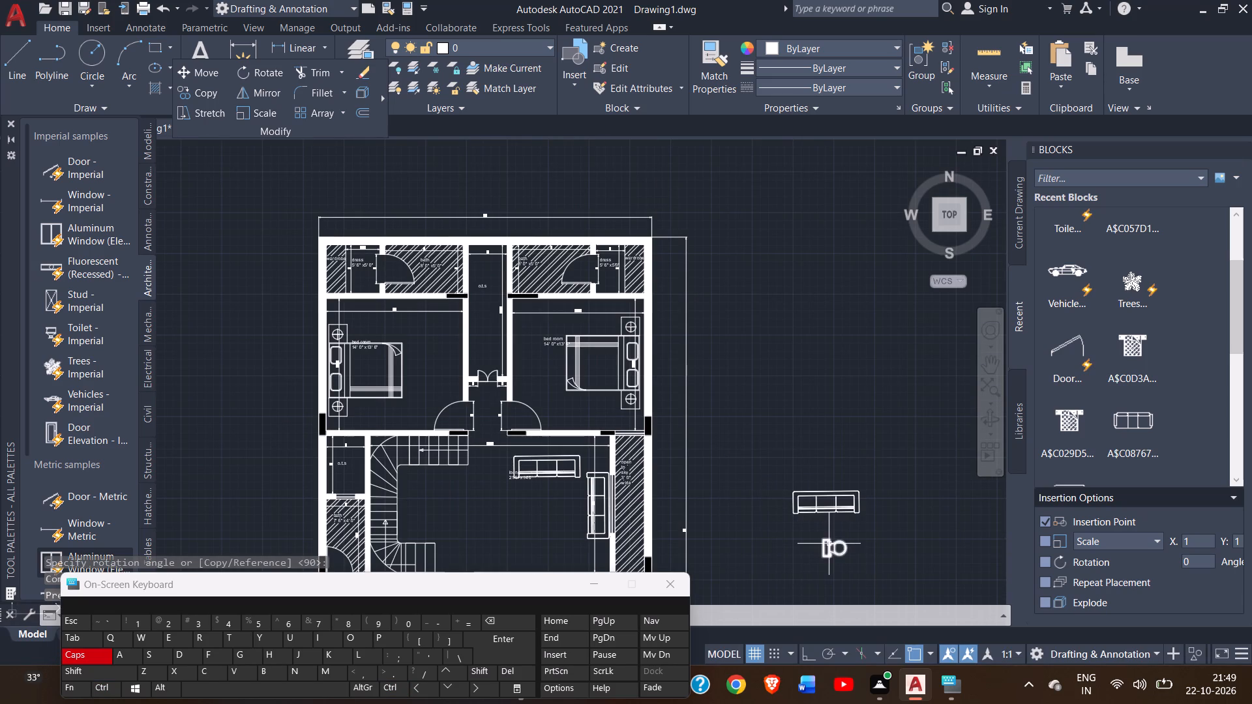
left_click(830, 544)
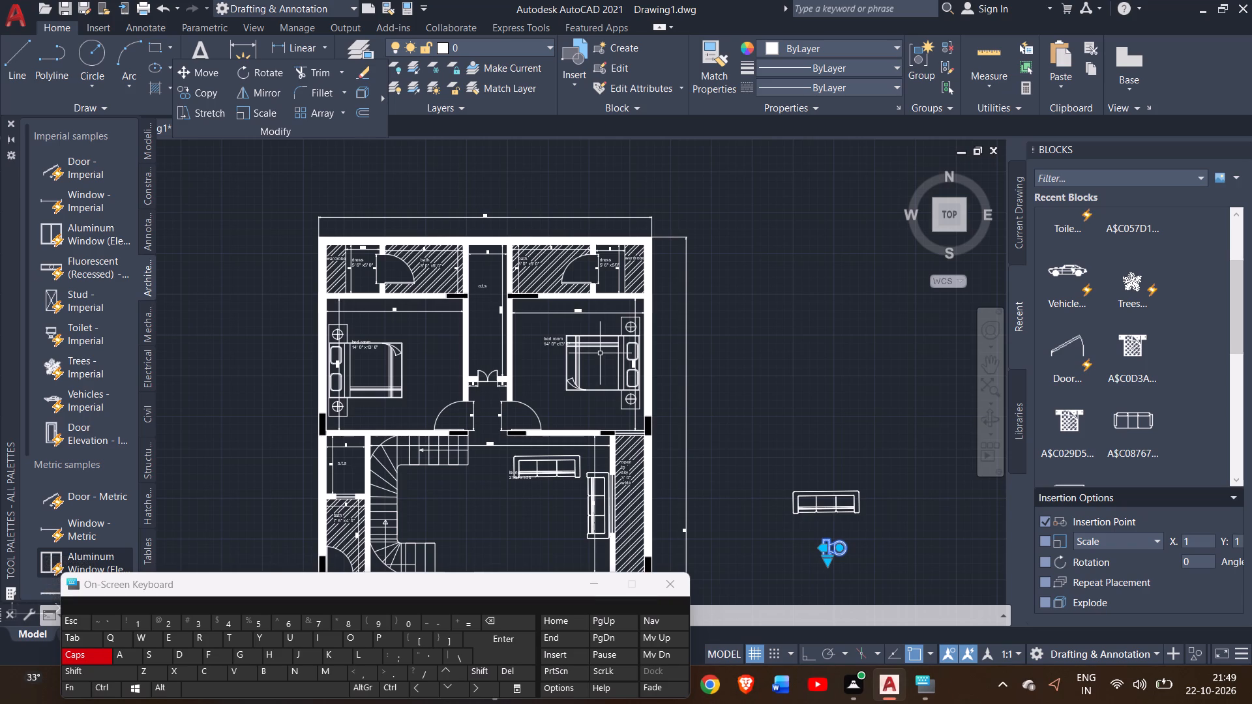
left_click(184, 92)
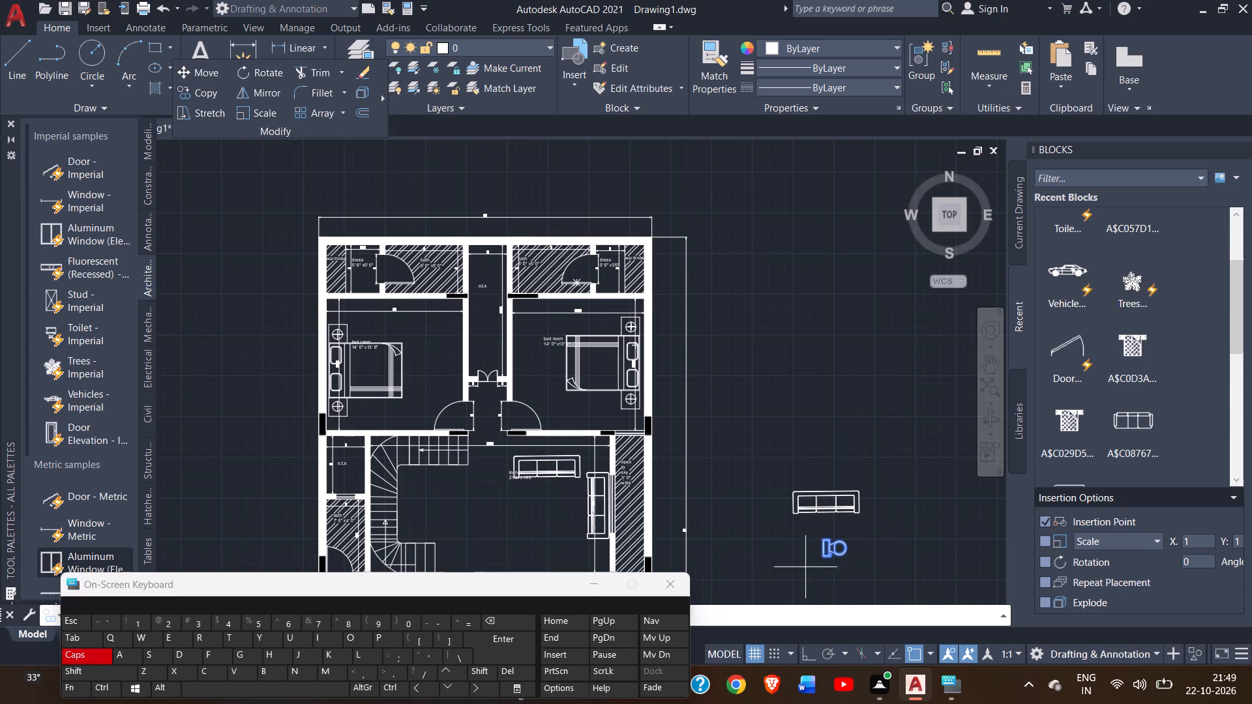
left_click(826, 546)
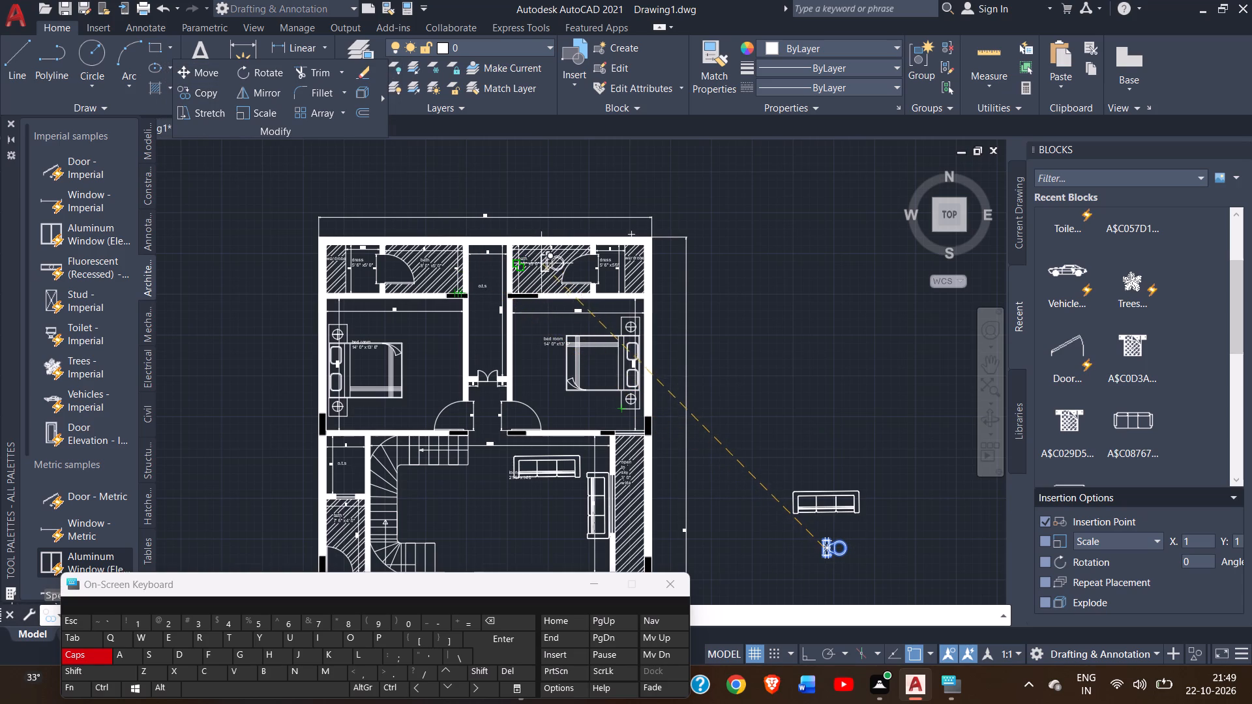
scroll(537, 263, "up", 3, "ctrl")
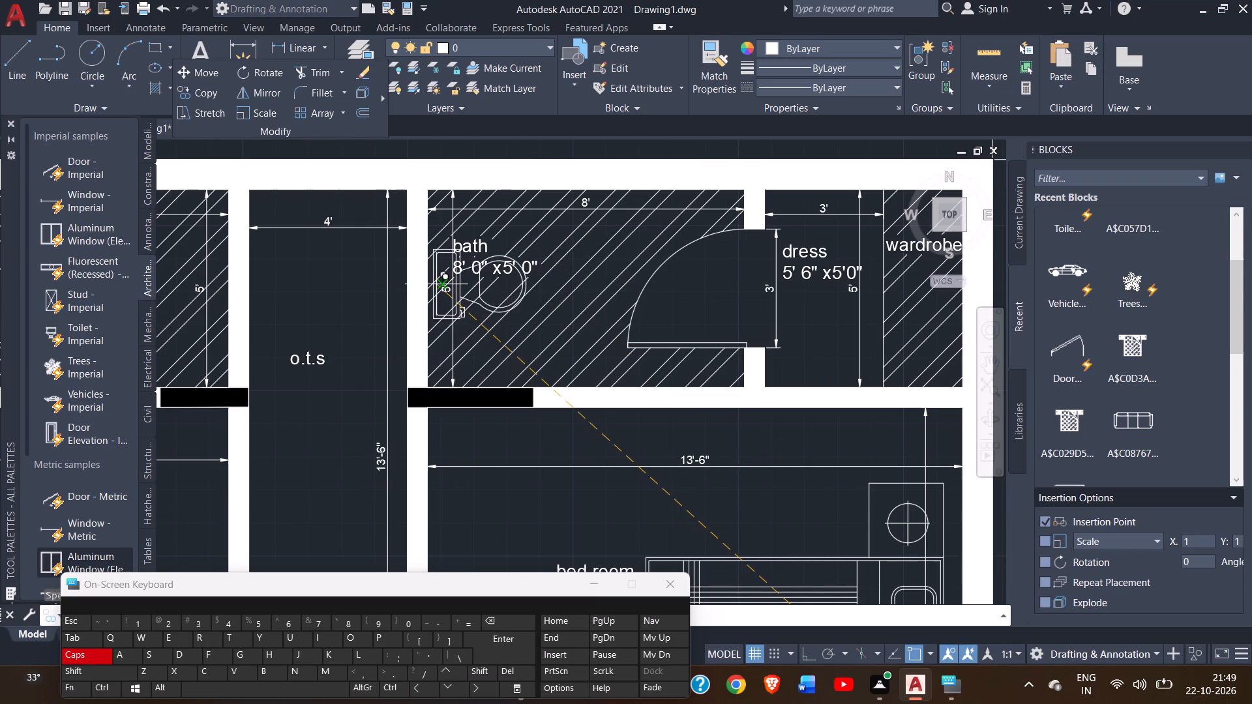
left_click(436, 284)
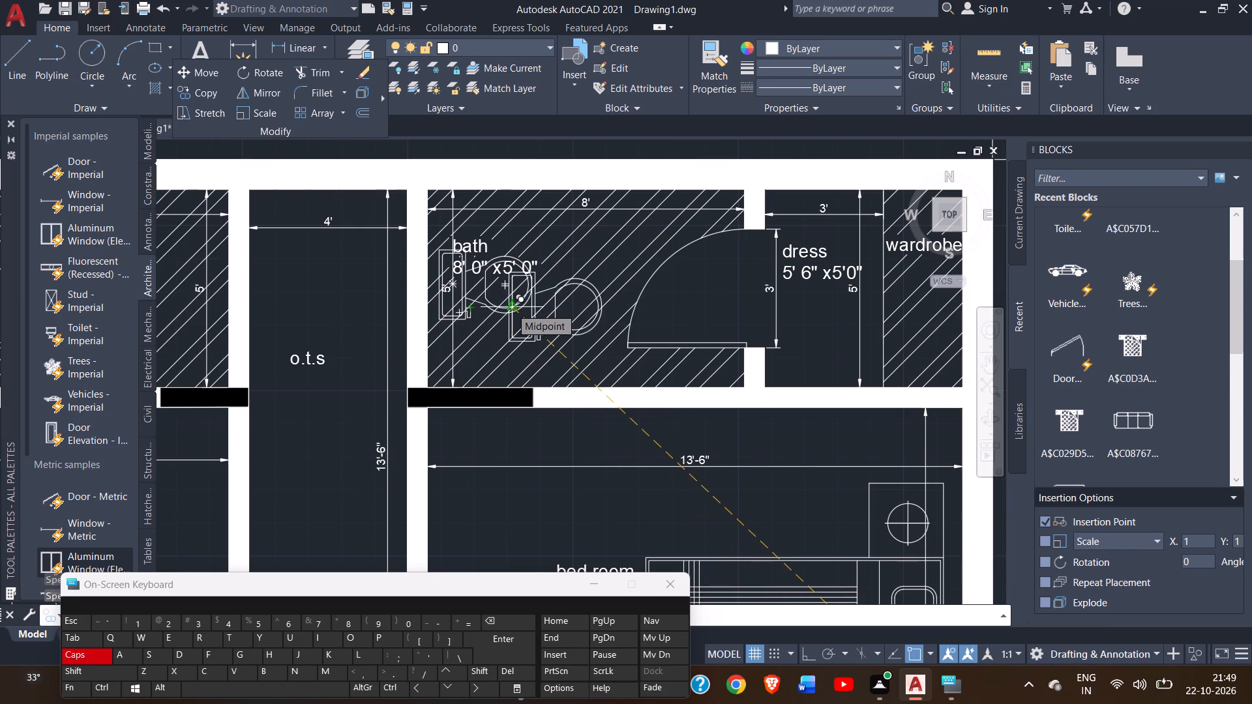
Place one more copy of the toilet block outside the plan, beyond its upper-right corner, and finish copying.
scroll(571, 248, "down", 1, "ctrl")
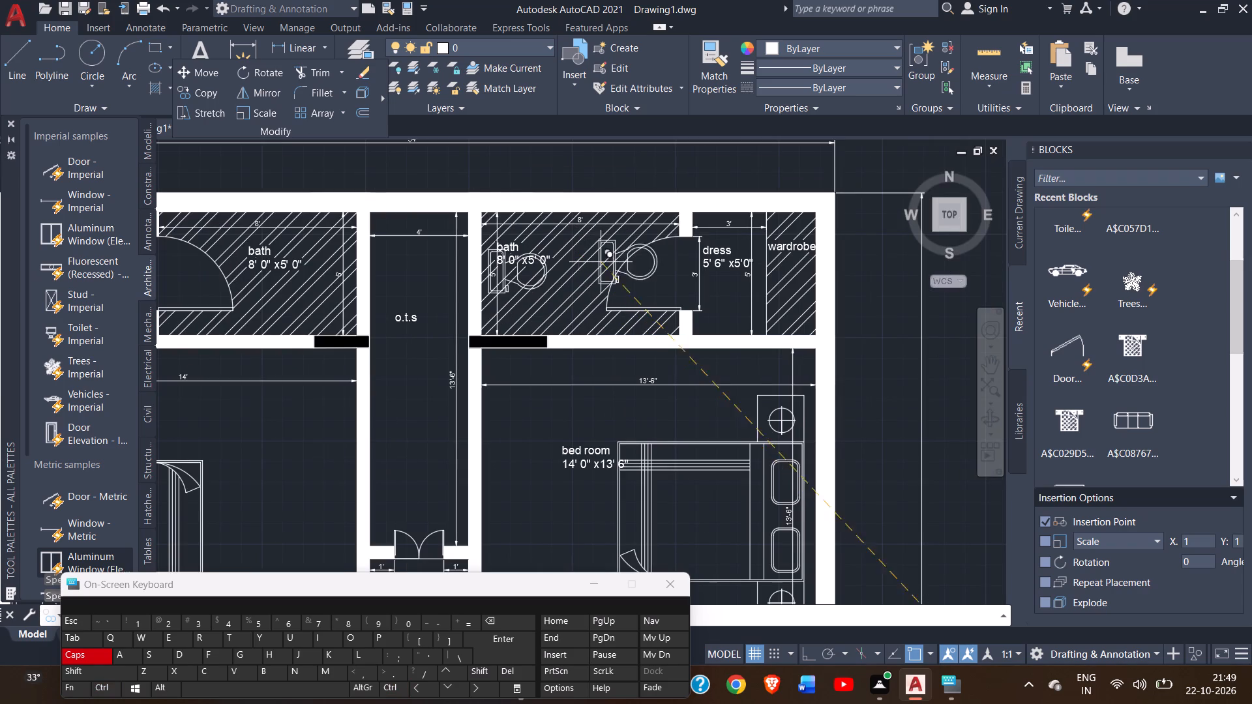
scroll(723, 280, "down", 2, "ctrl")
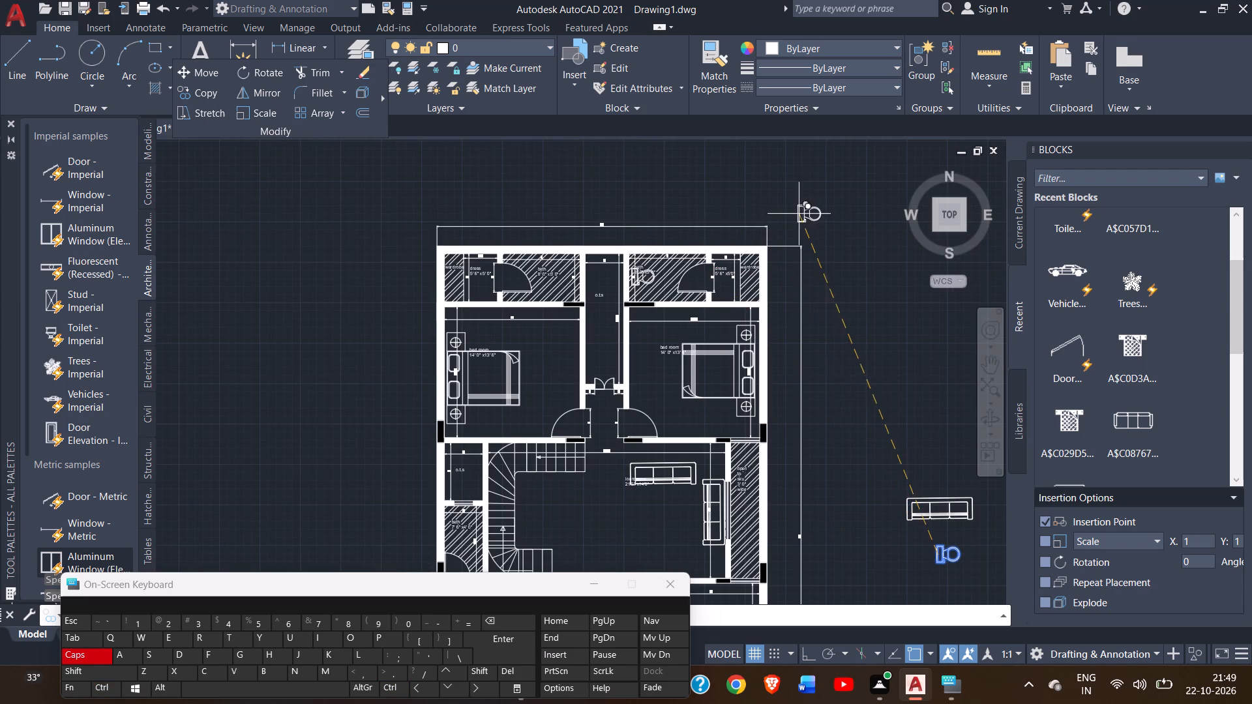
left_click(837, 196)
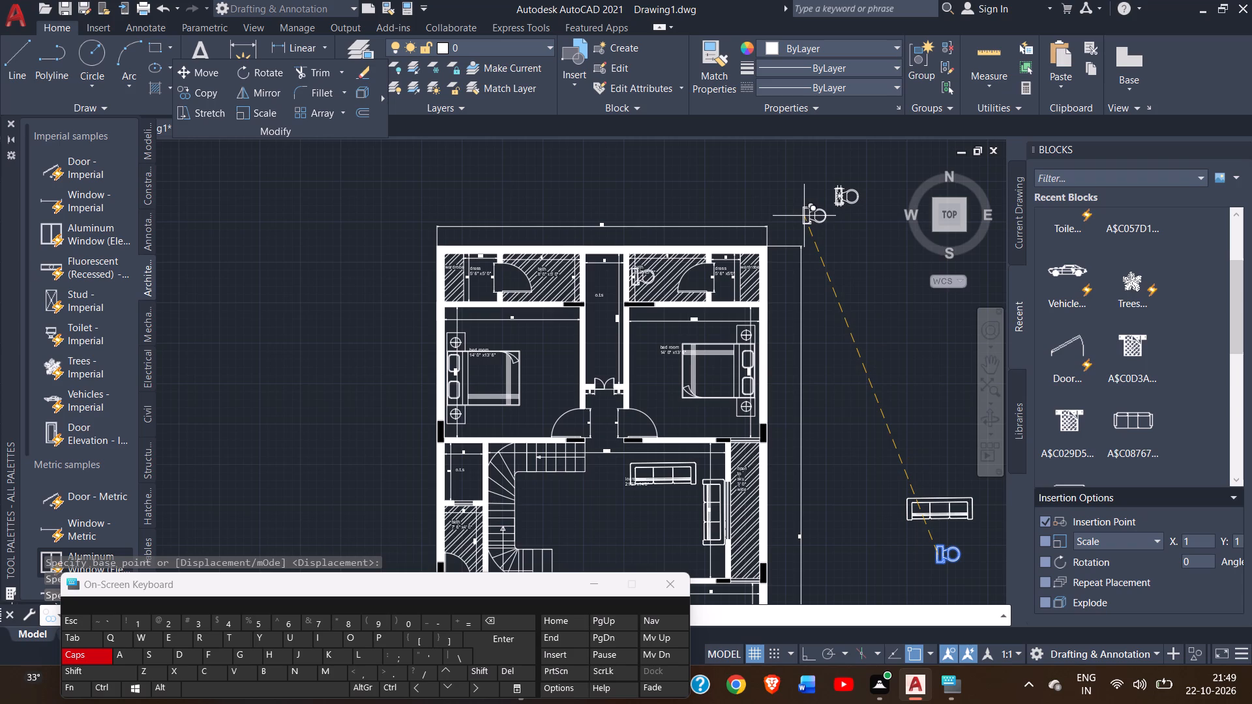
right_click(804, 216)
left_click(822, 232)
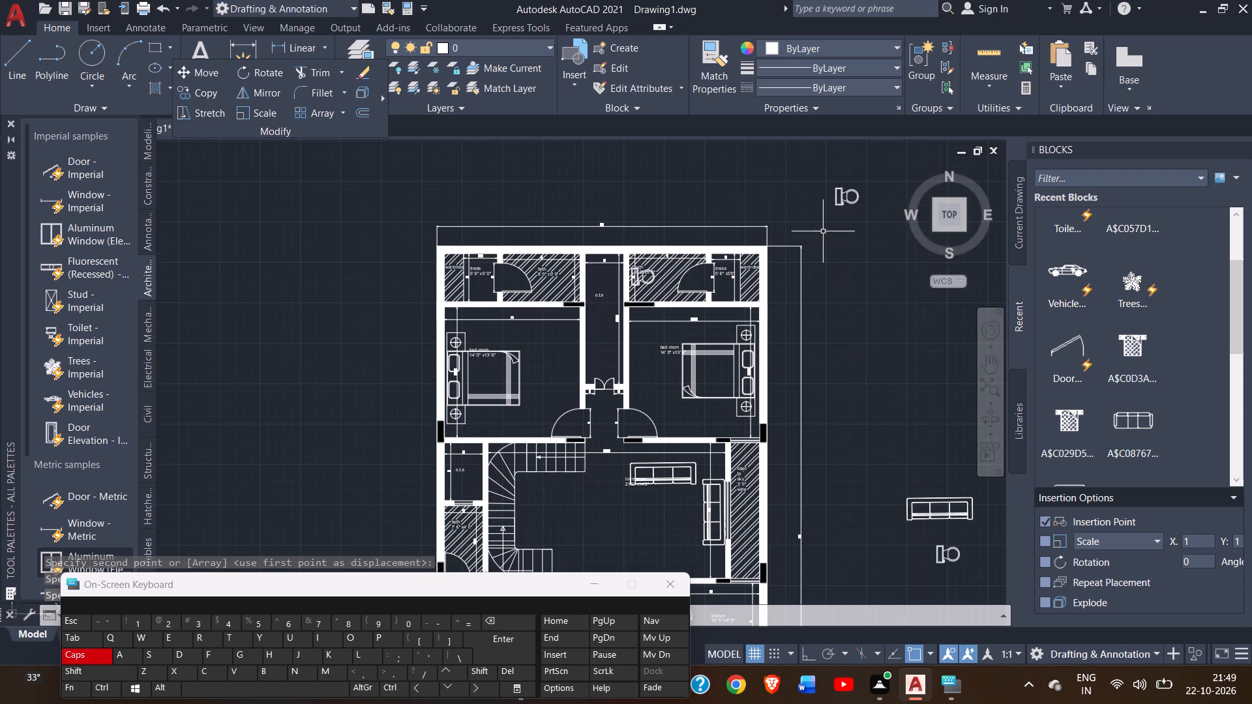
Rotate the spare toilet beyond the plan's upper-right corner 180° about the lower-left corner of its tank.
left_click(841, 203)
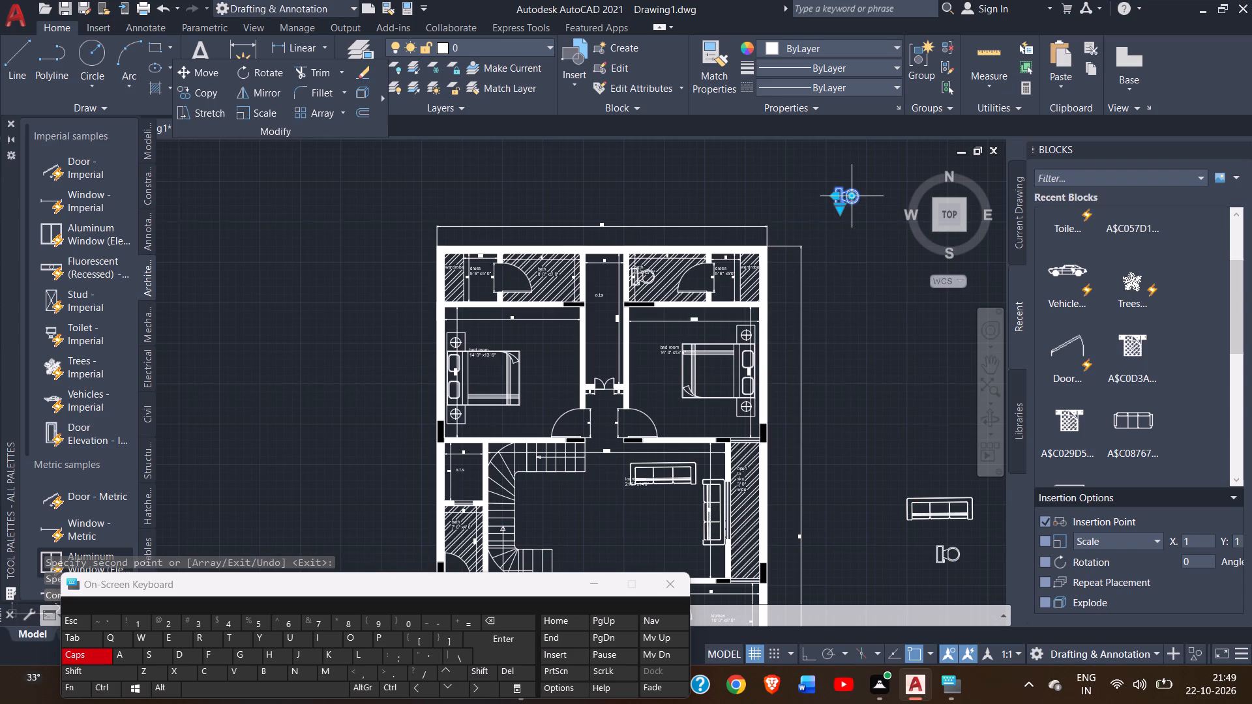
scroll(854, 195, "up", 4, "ctrl")
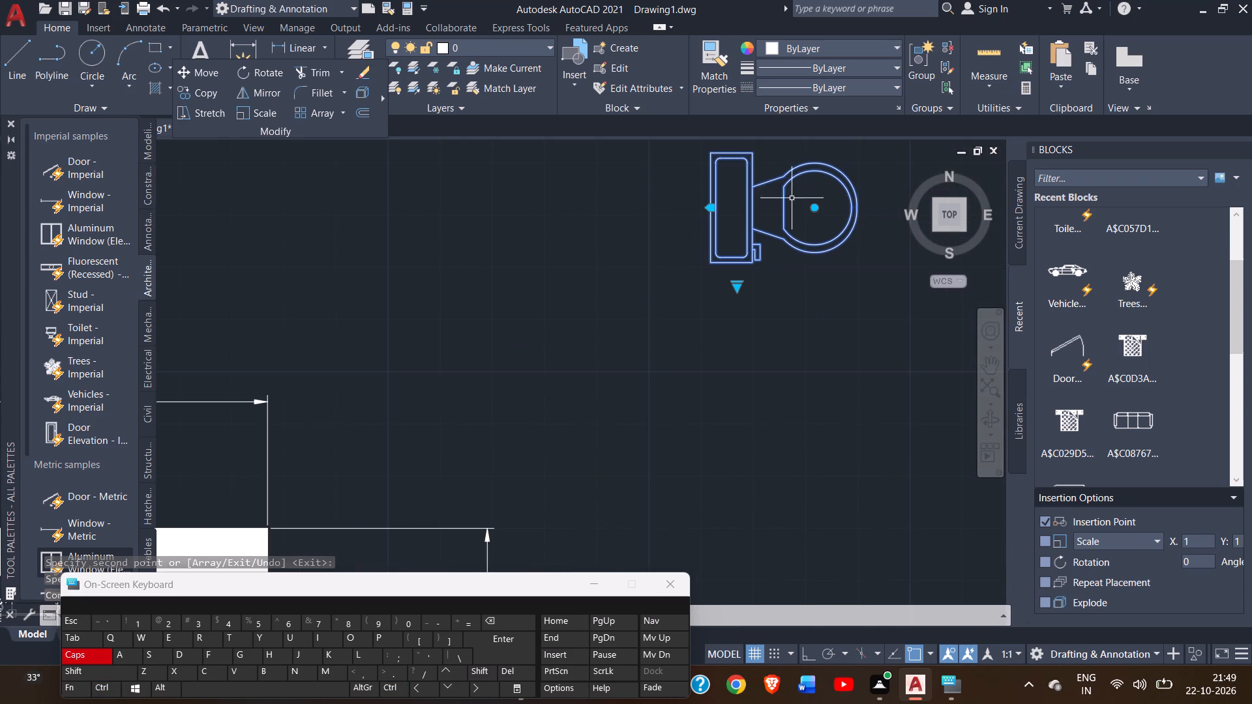
left_click(267, 75)
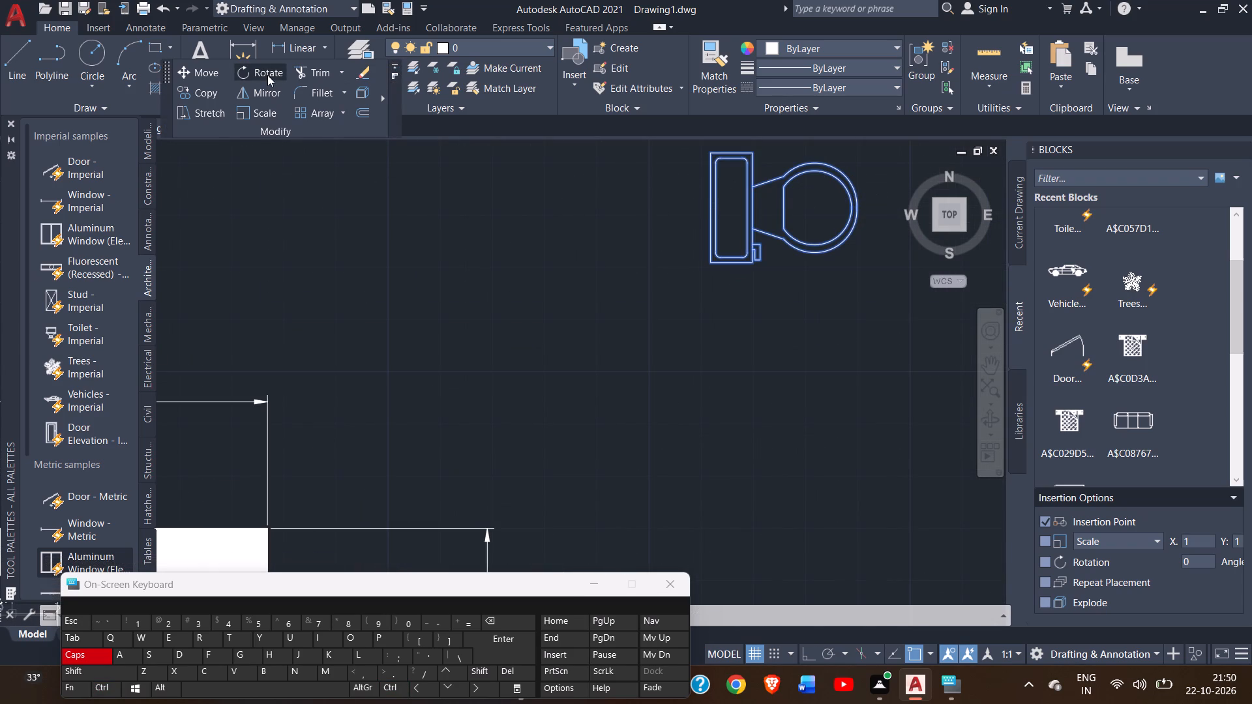
left_click(708, 263)
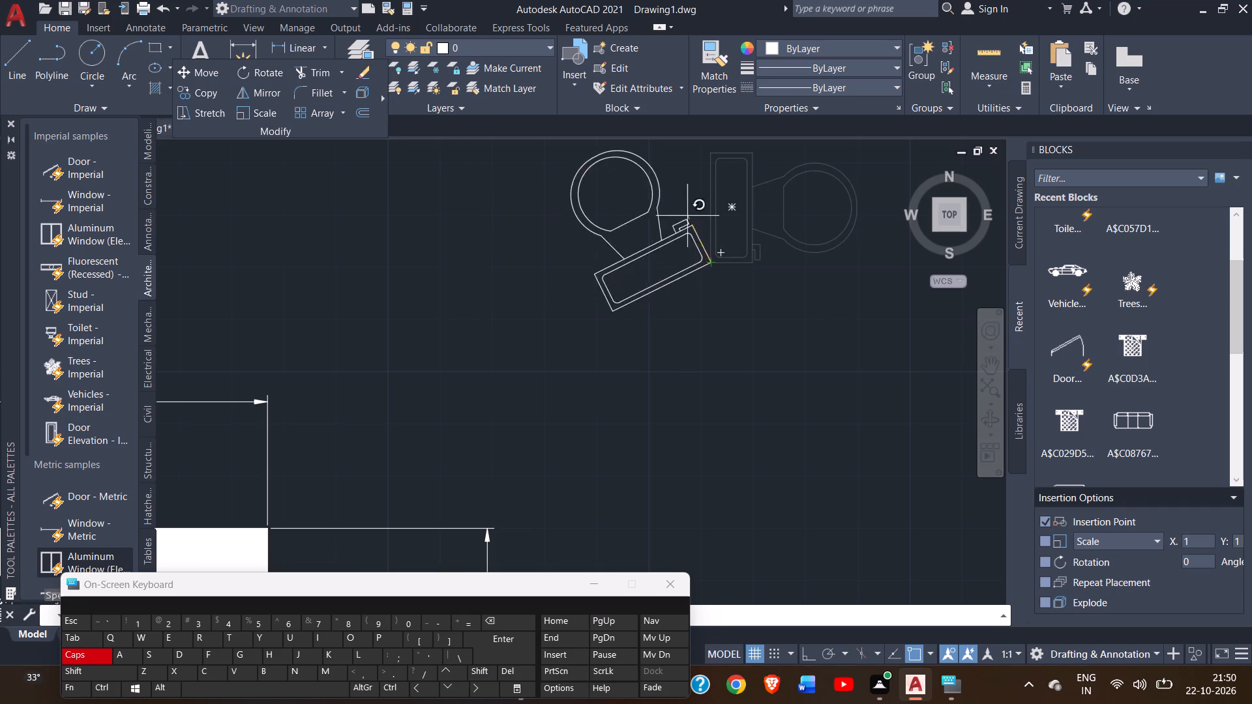
left_click(679, 259)
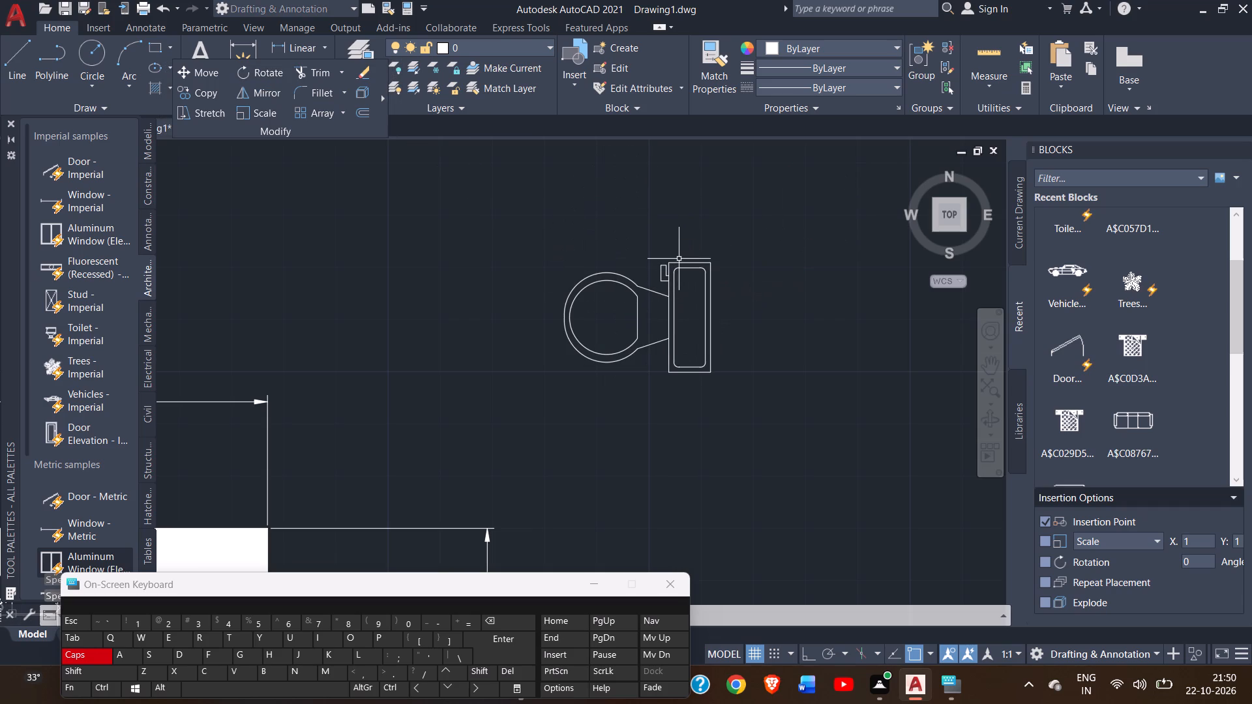
Copy the turned spare toilet into the bath west of the o.t.s, with its tank against the o.t.s wall.
scroll(638, 311, "down", 2, "ctrl")
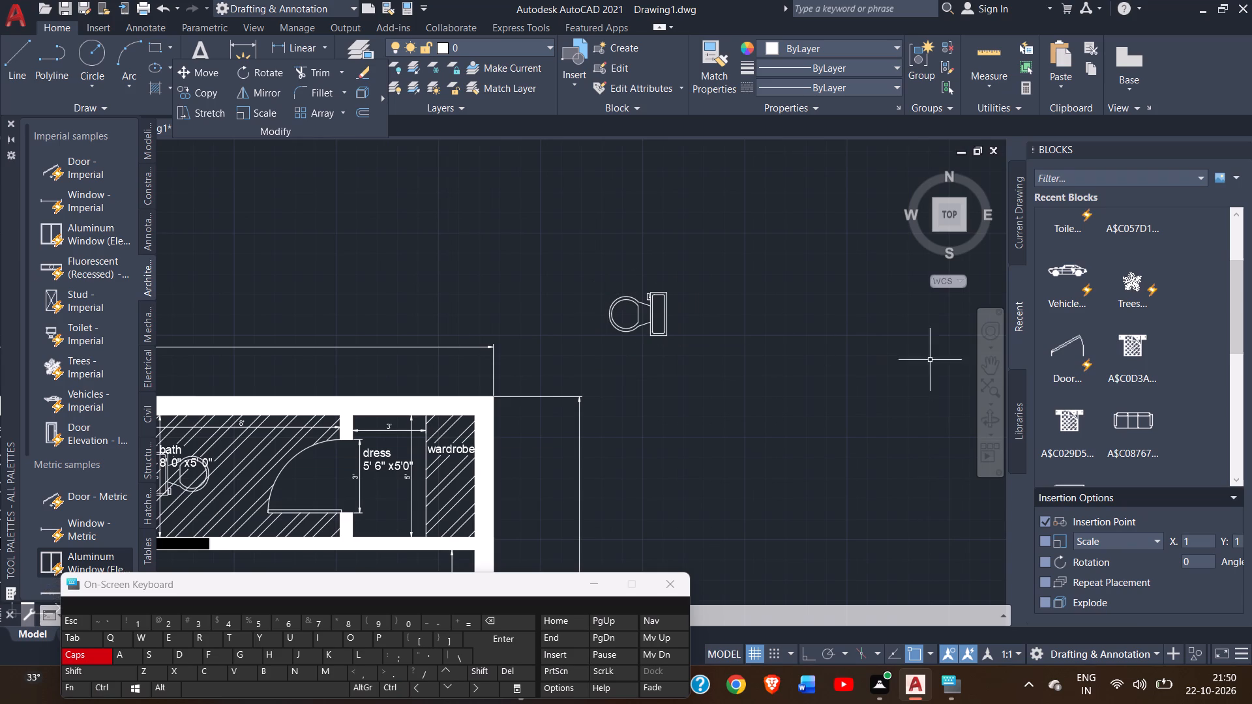
scroll(646, 385, "down", 2, "ctrl")
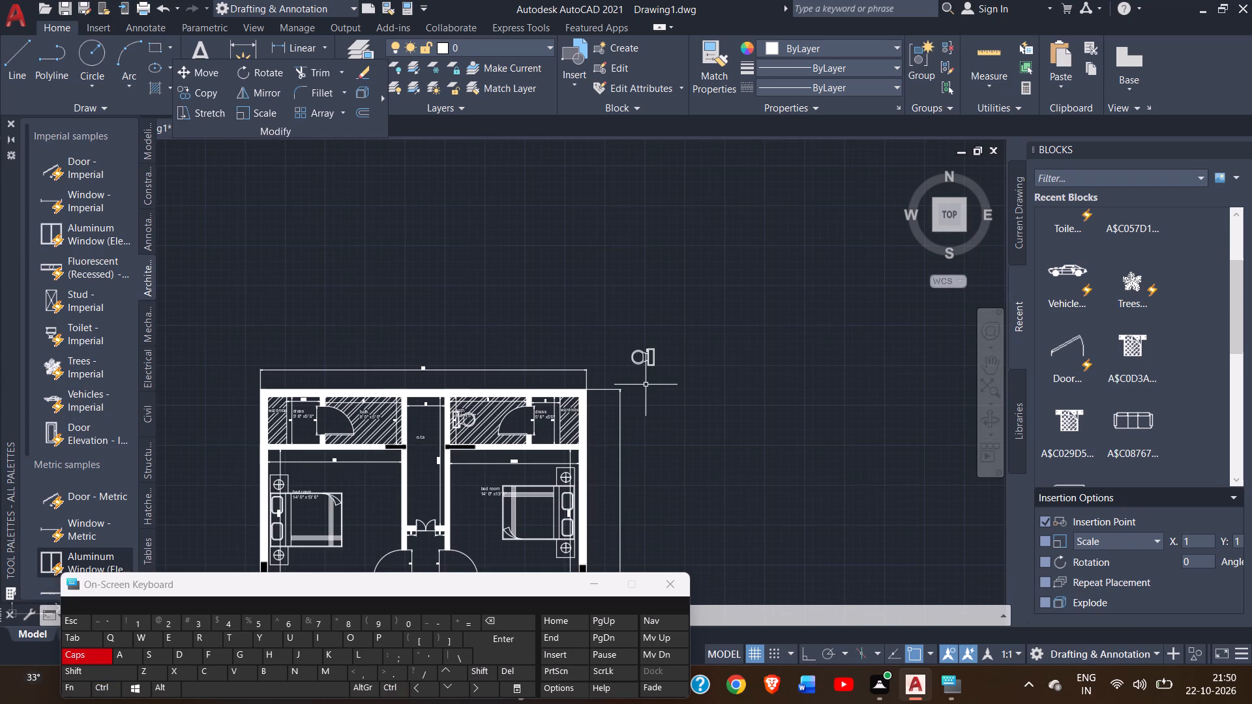
left_click(642, 358)
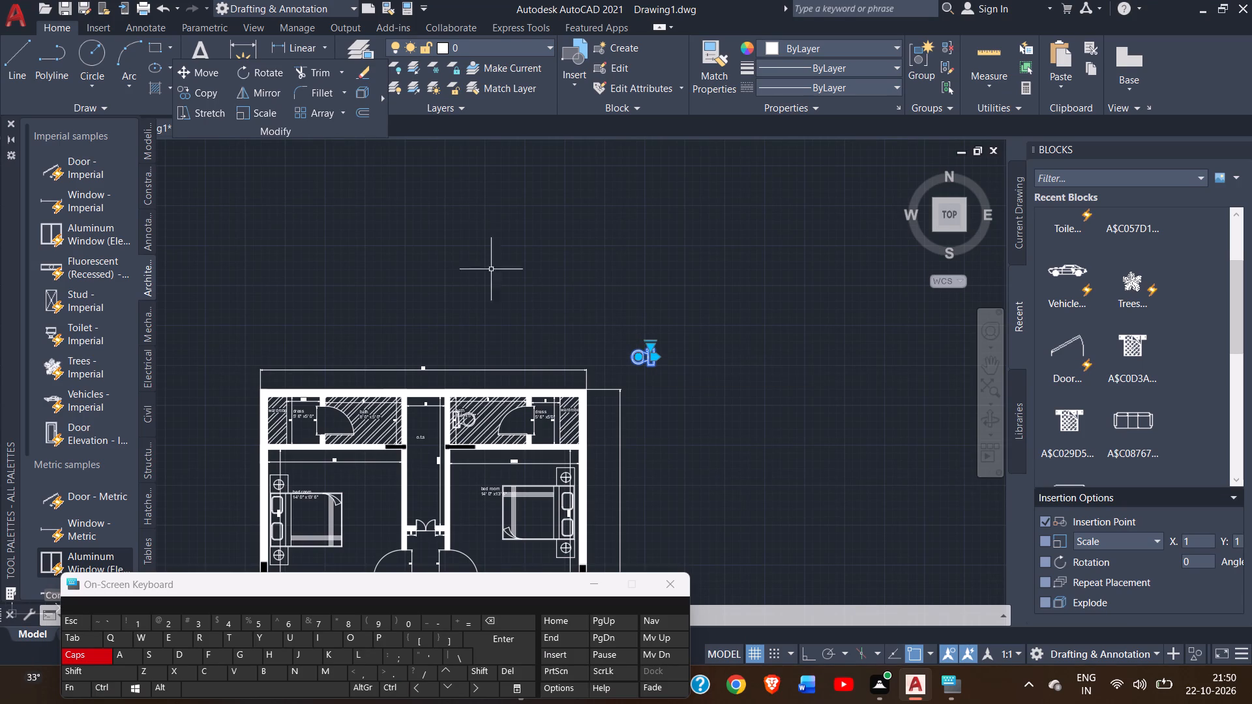
left_click(211, 94)
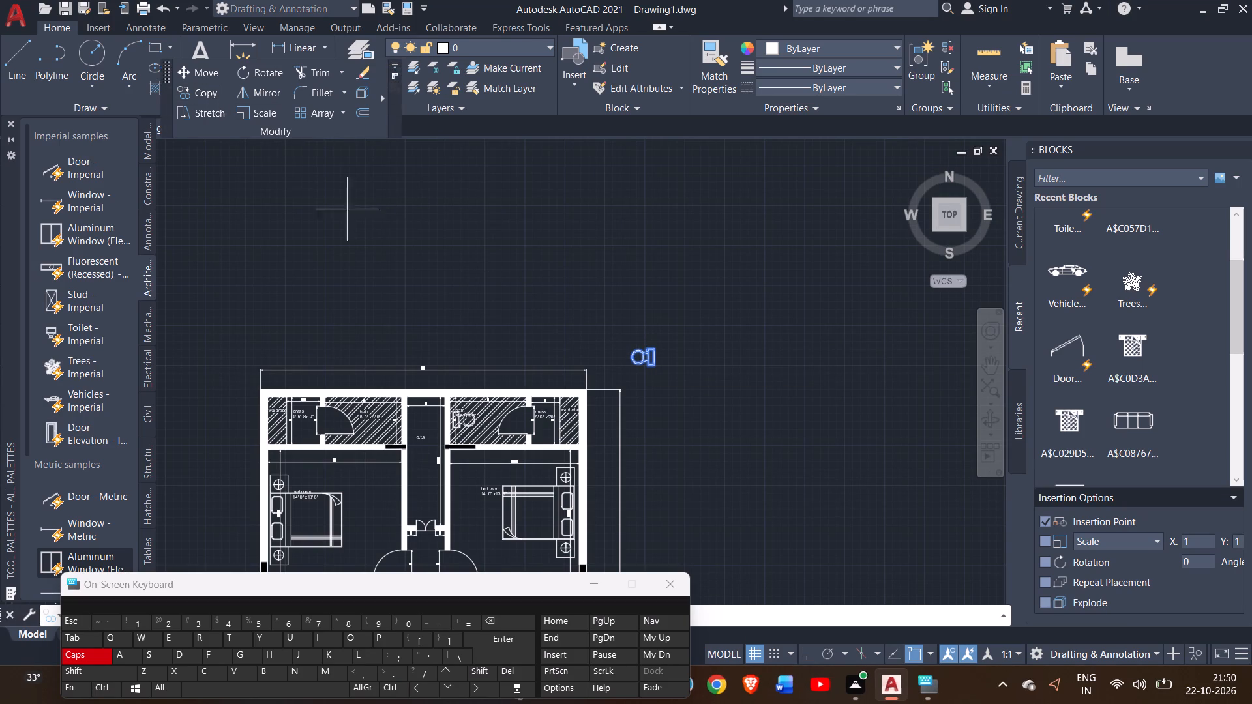
left_click(640, 355)
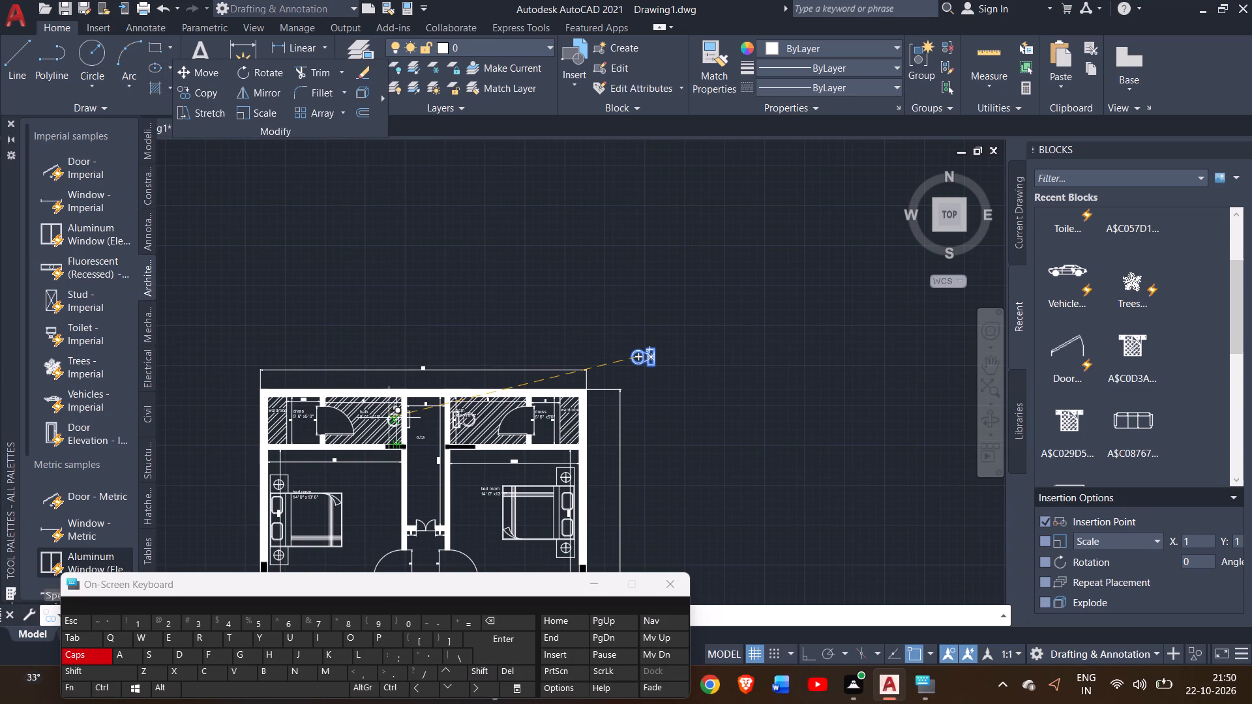
scroll(383, 418, "up", 4, "ctrl")
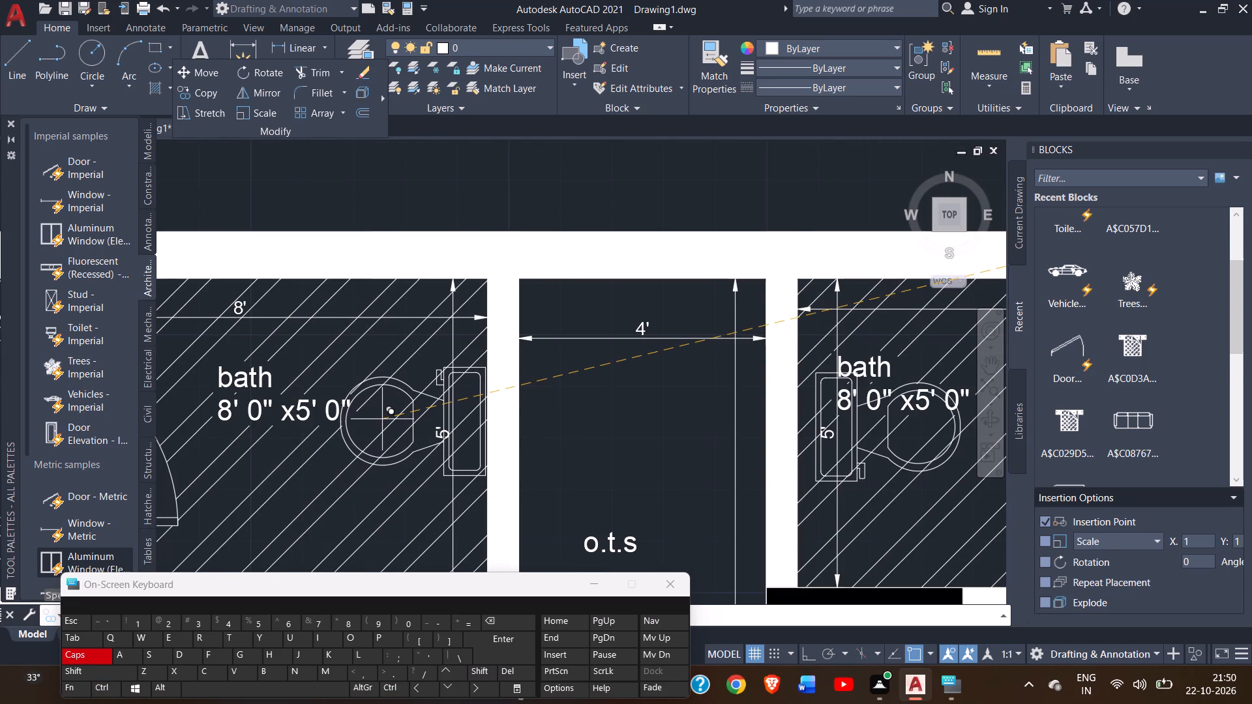
left_click(382, 419)
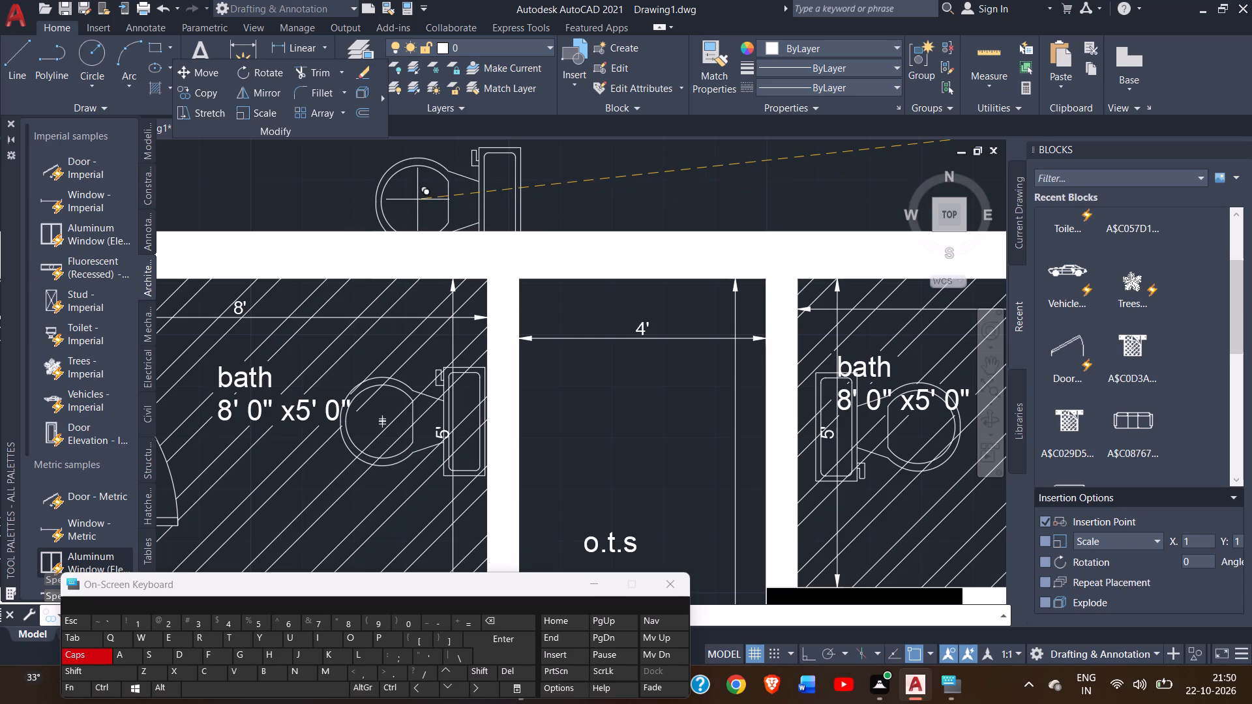
scroll(417, 199, "down", 2, "ctrl")
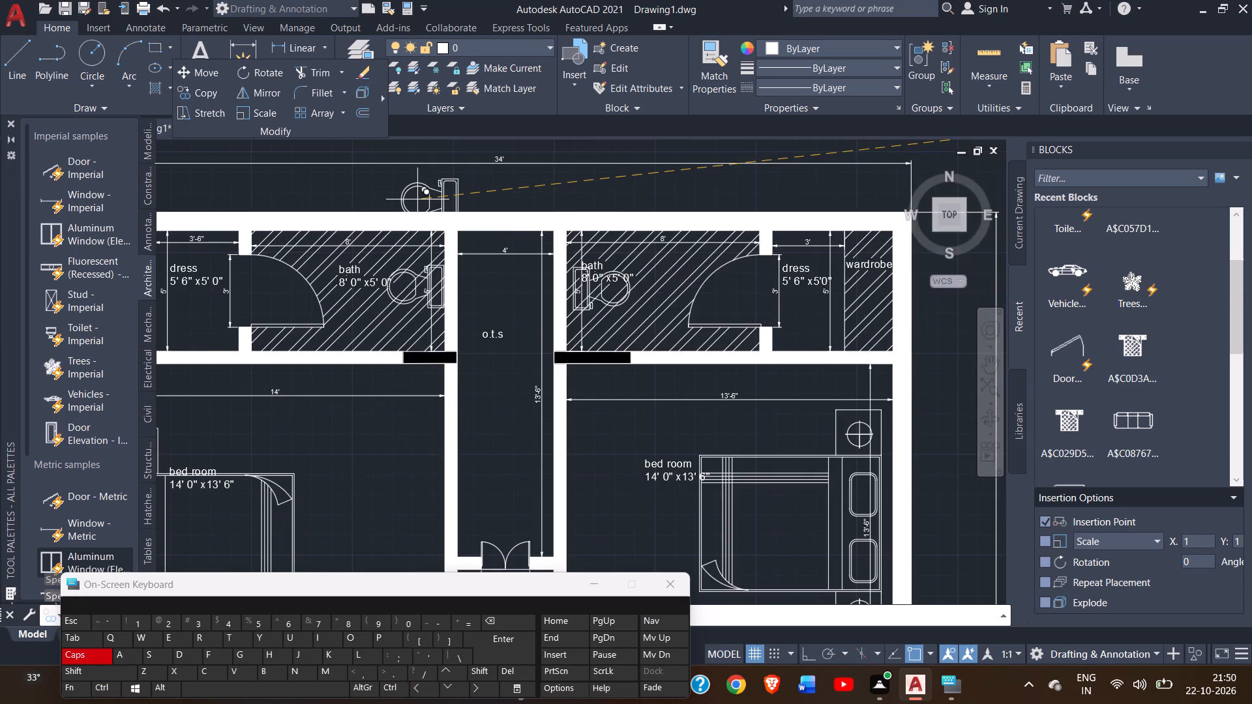
scroll(417, 199, "down", 2, "ctrl")
right_click(554, 153)
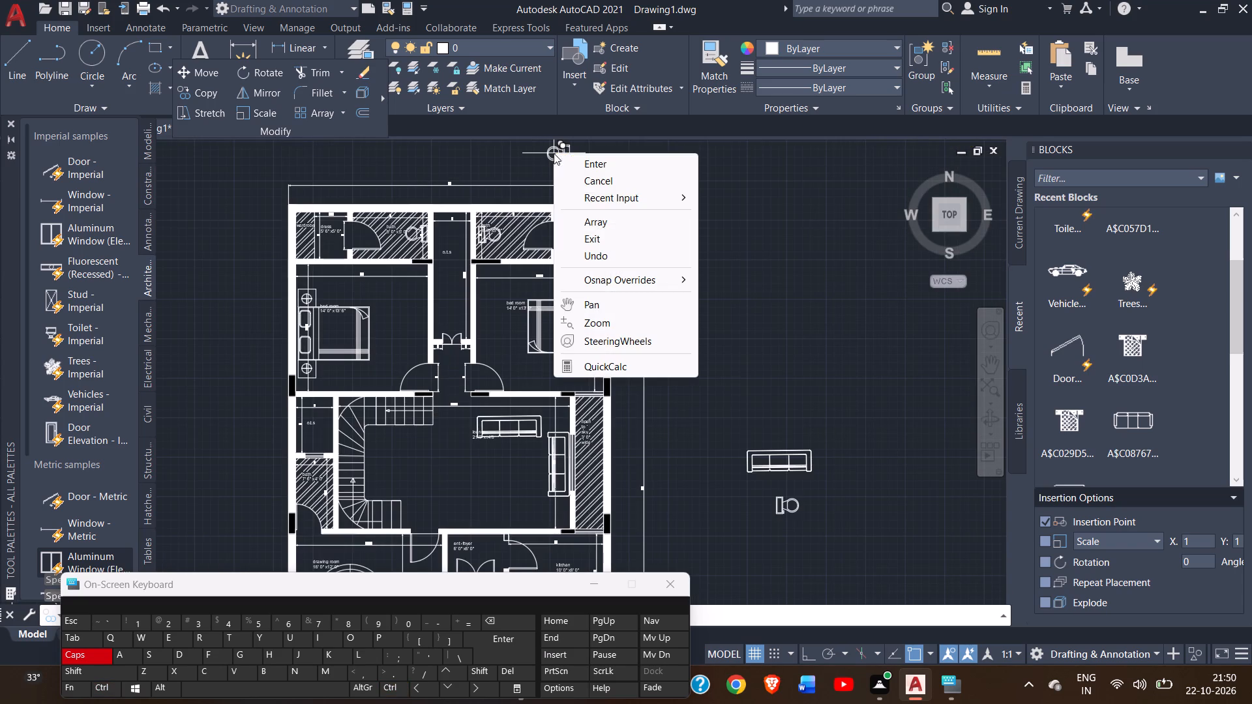
left_click(583, 162)
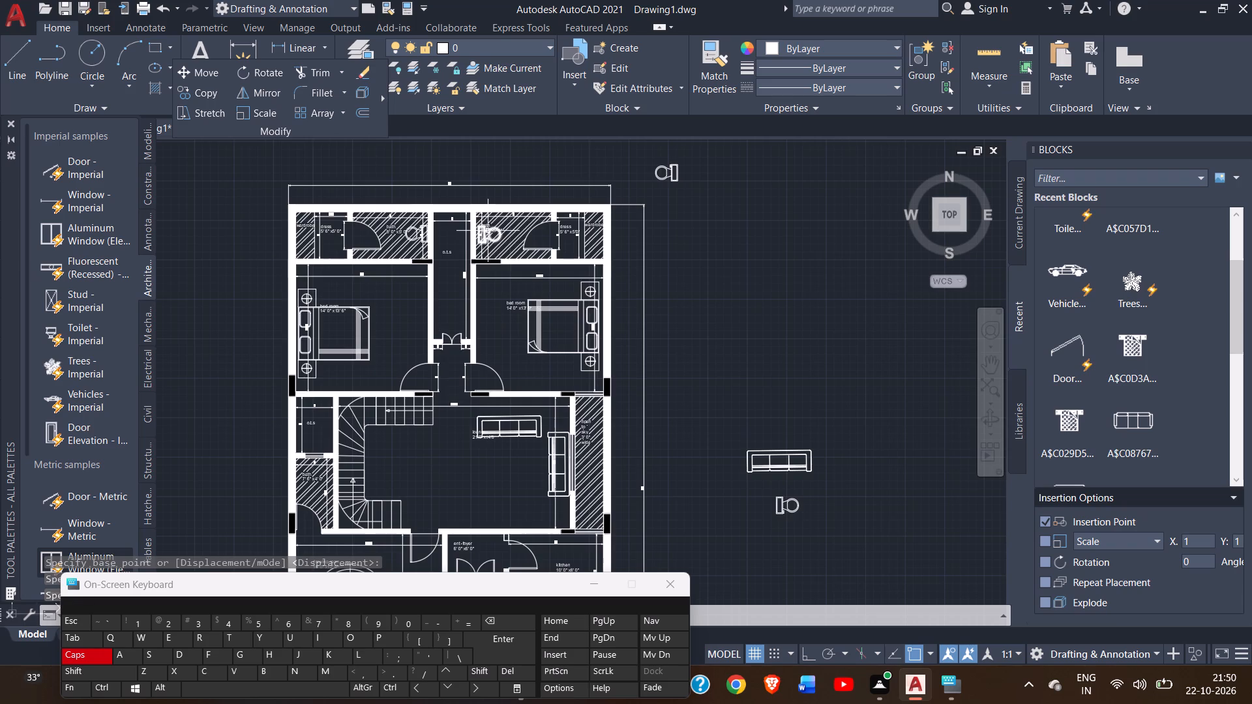
Move the toilet in the bath east of the o.t.s so the back of its tank sits flush against the o.t.s wall.
scroll(486, 227, "up", 3, "ctrl")
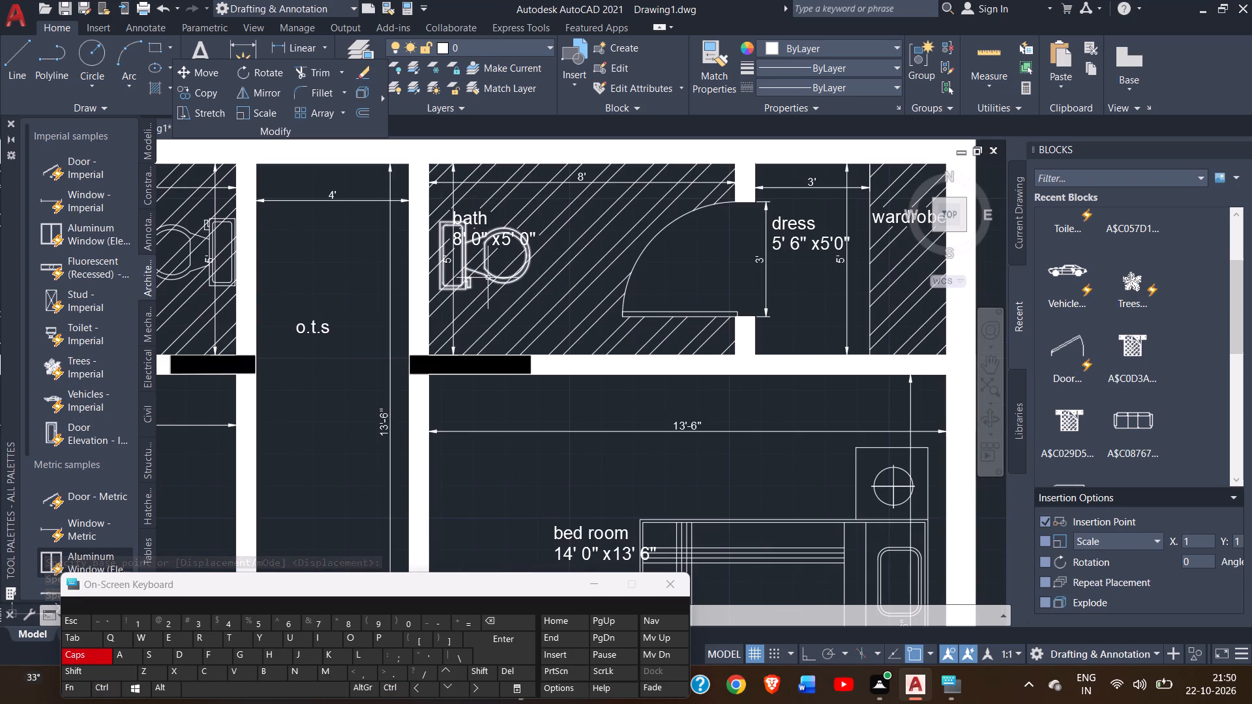
left_click(483, 274)
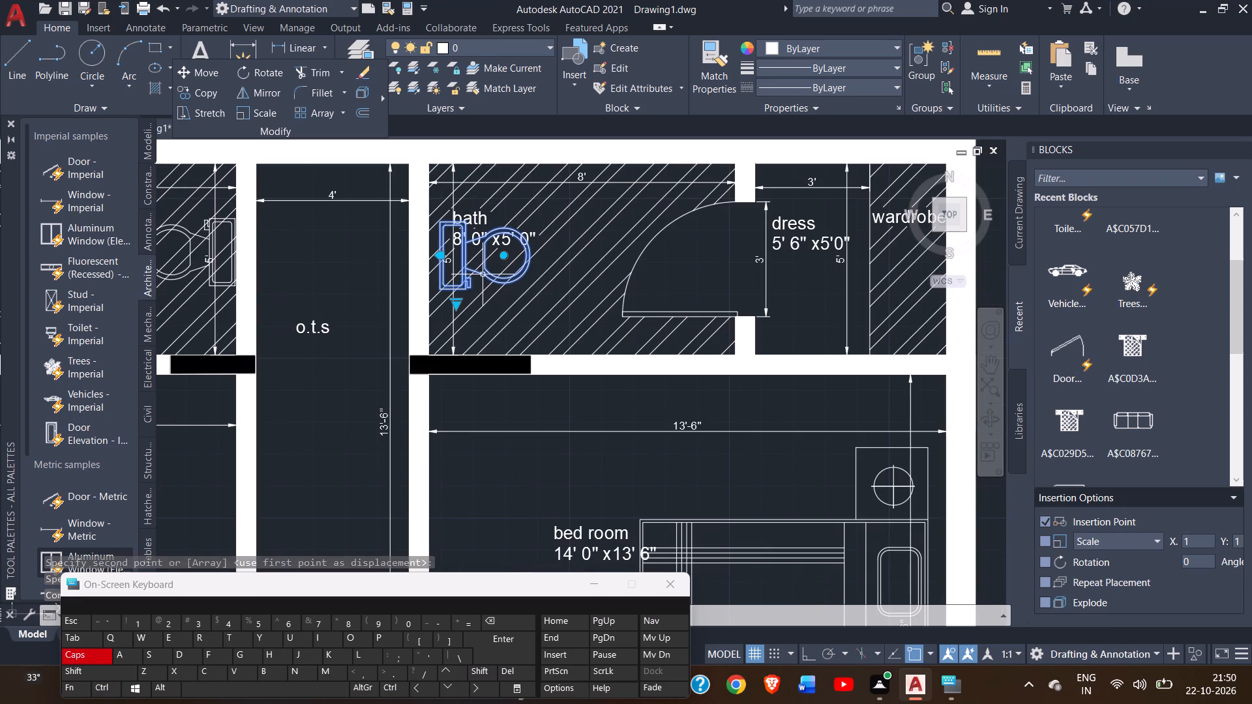
left_click(192, 72)
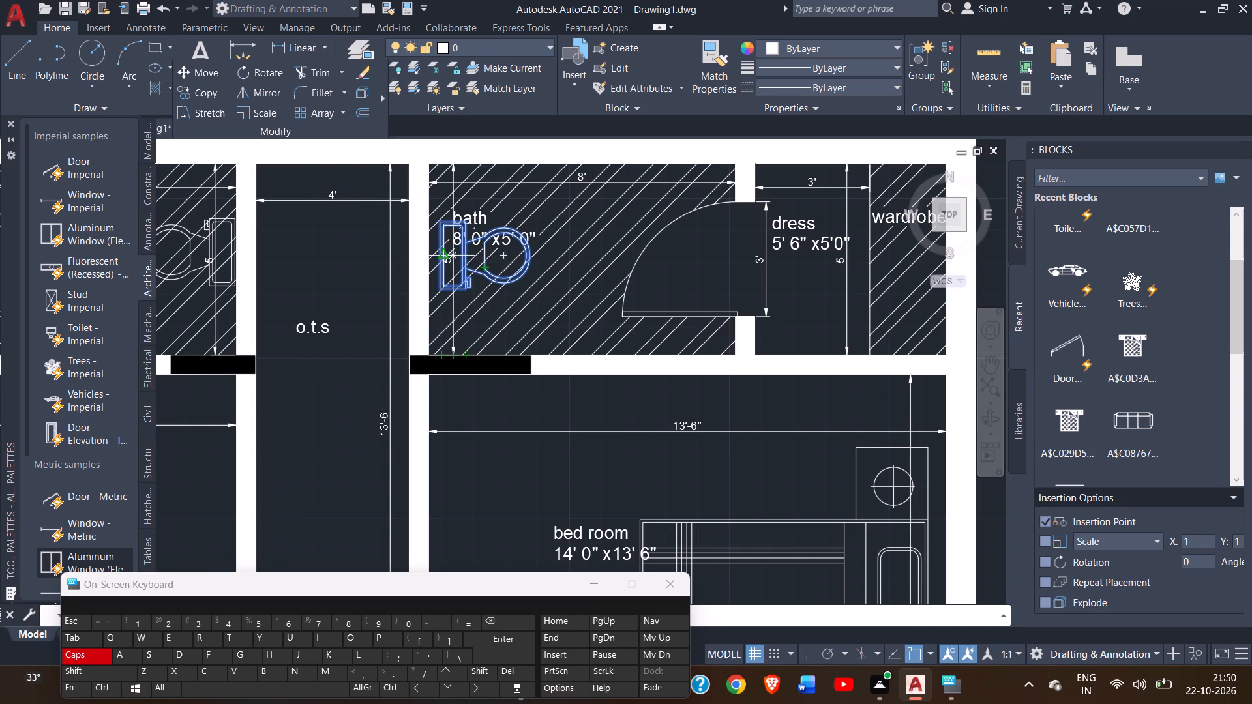
scroll(439, 255, "up", 3, "ctrl")
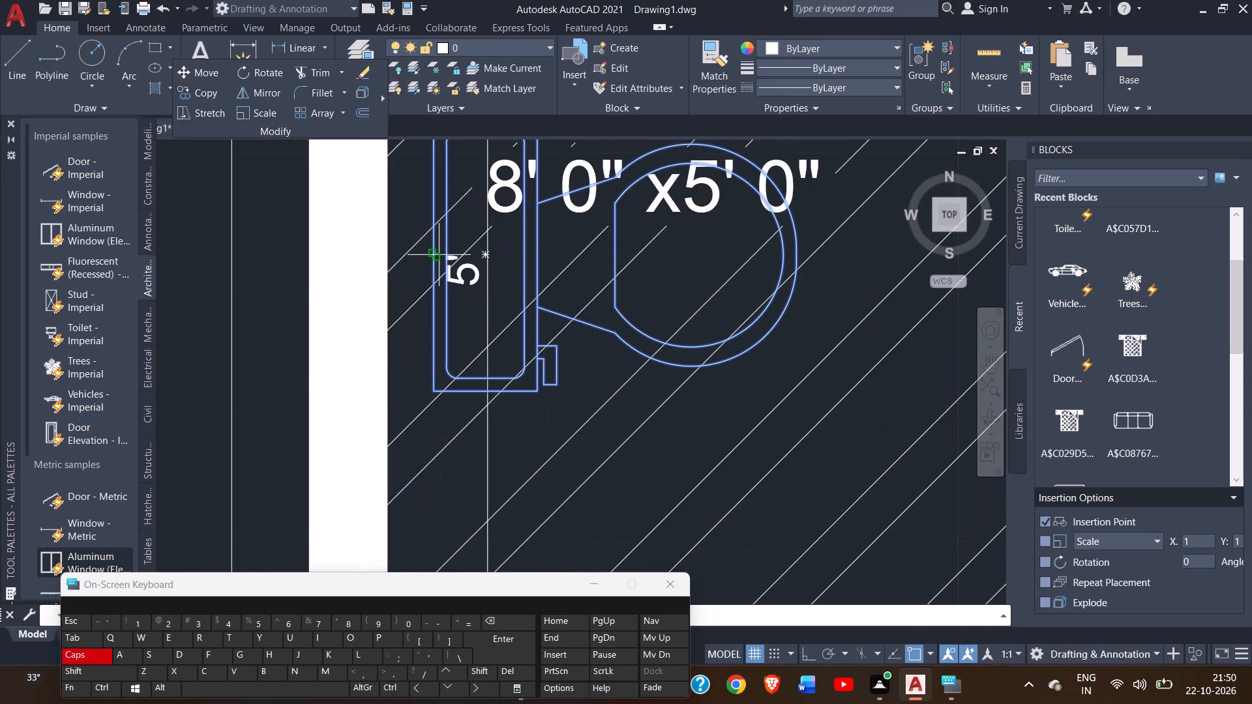
left_click(436, 250)
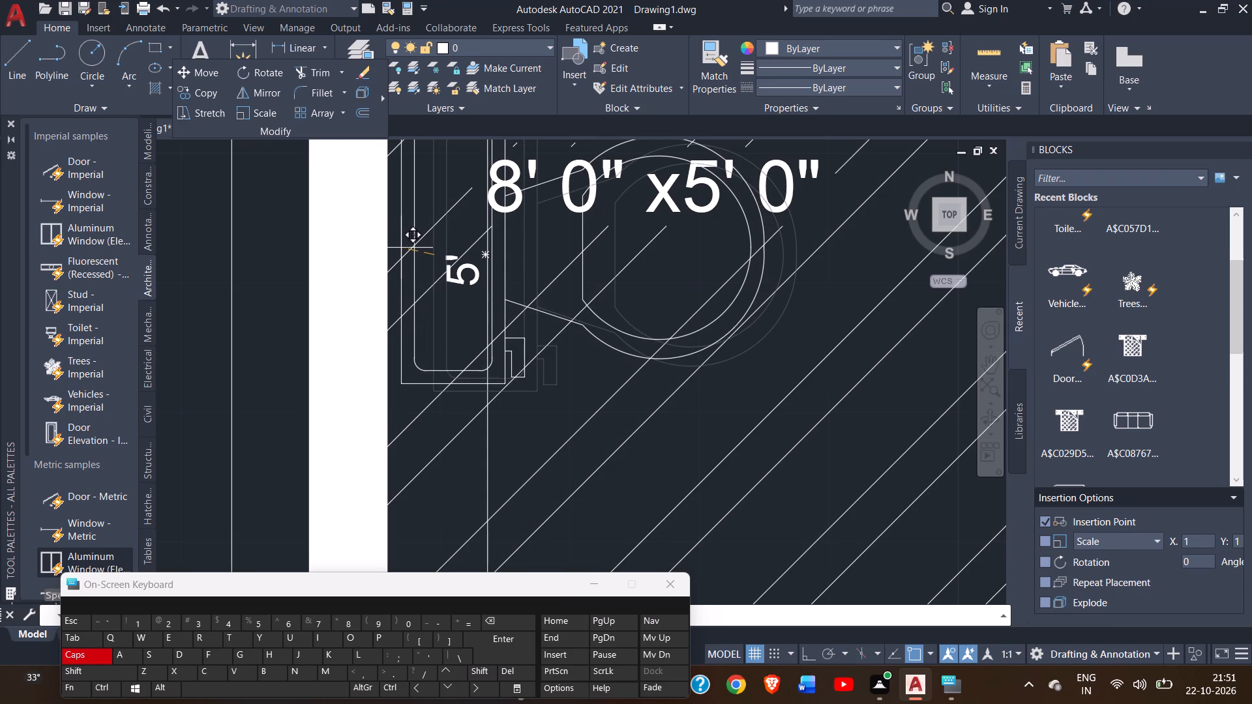
left_click(393, 248)
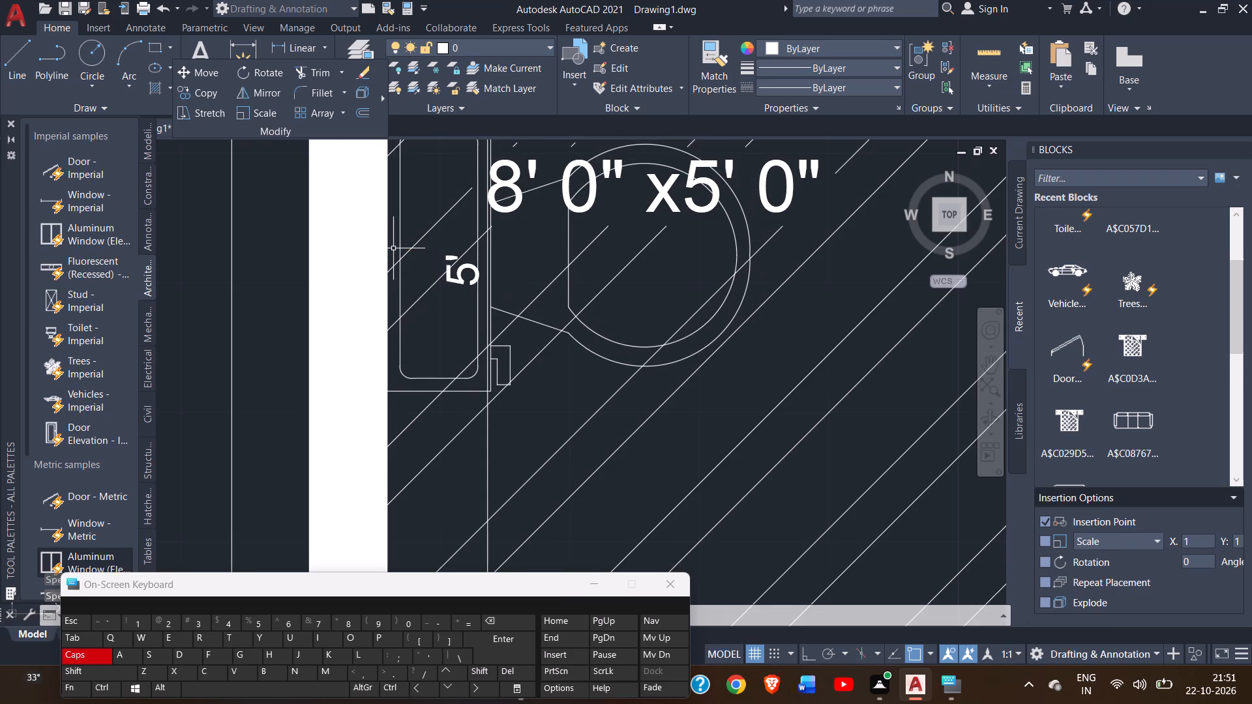
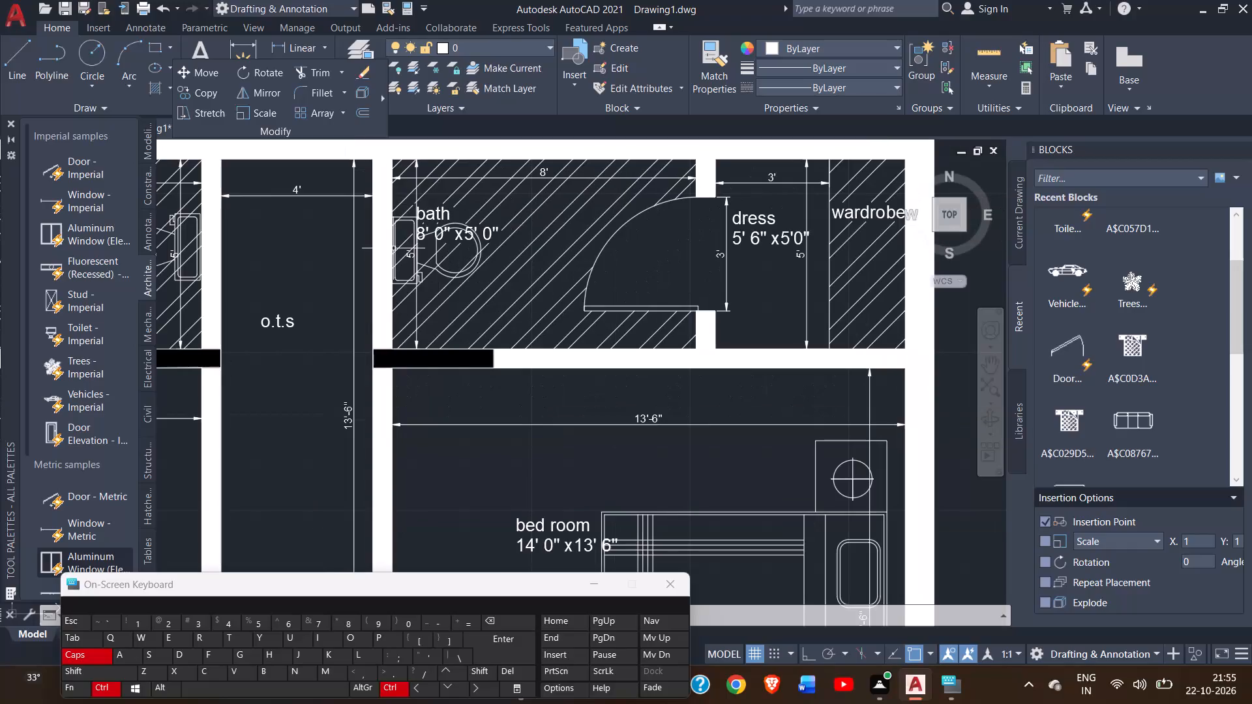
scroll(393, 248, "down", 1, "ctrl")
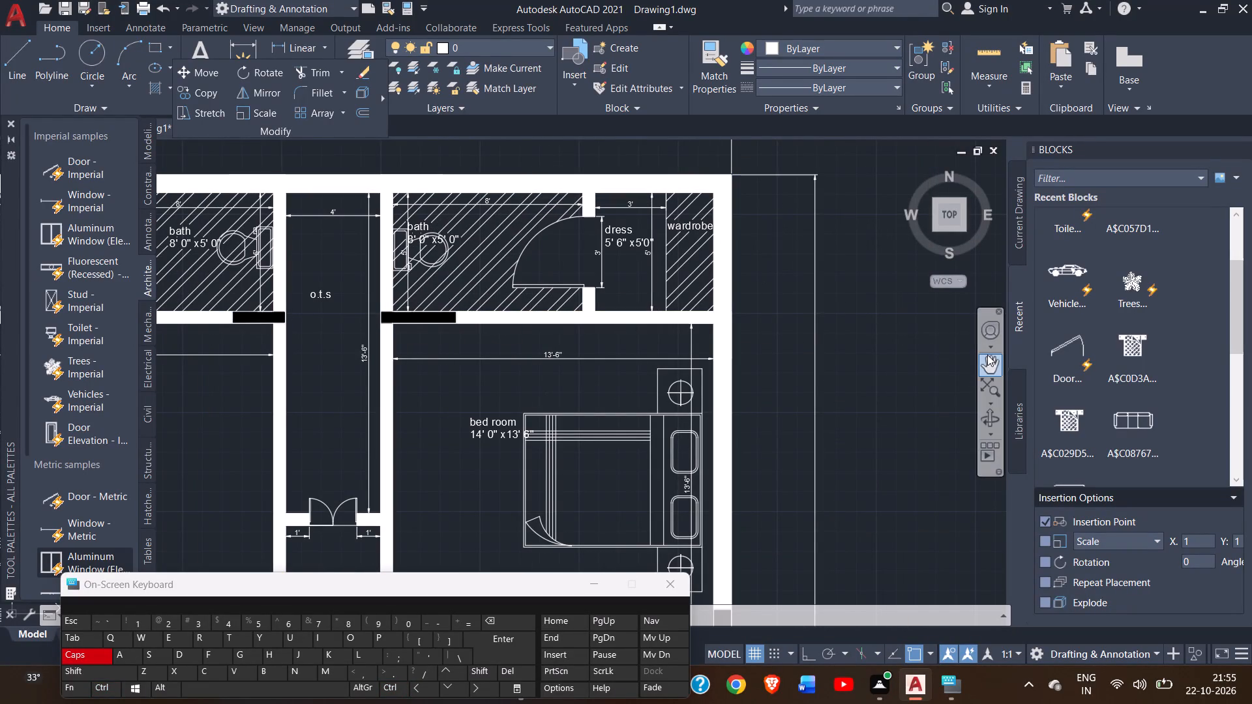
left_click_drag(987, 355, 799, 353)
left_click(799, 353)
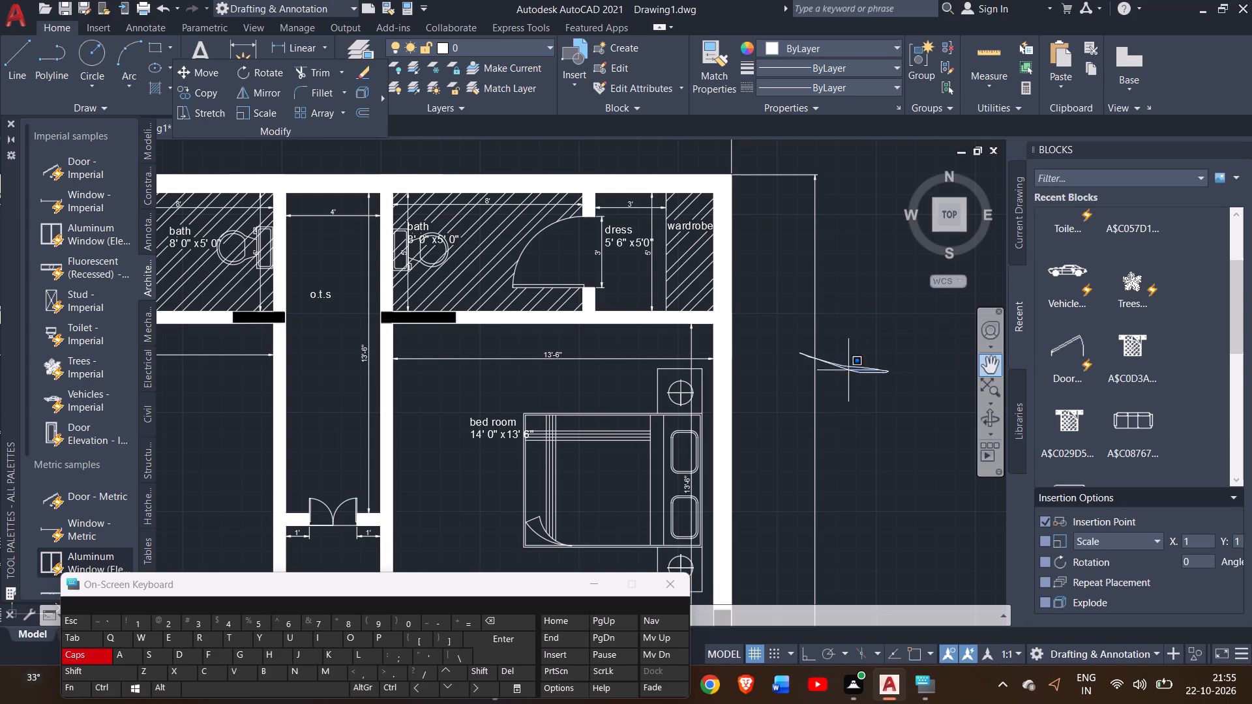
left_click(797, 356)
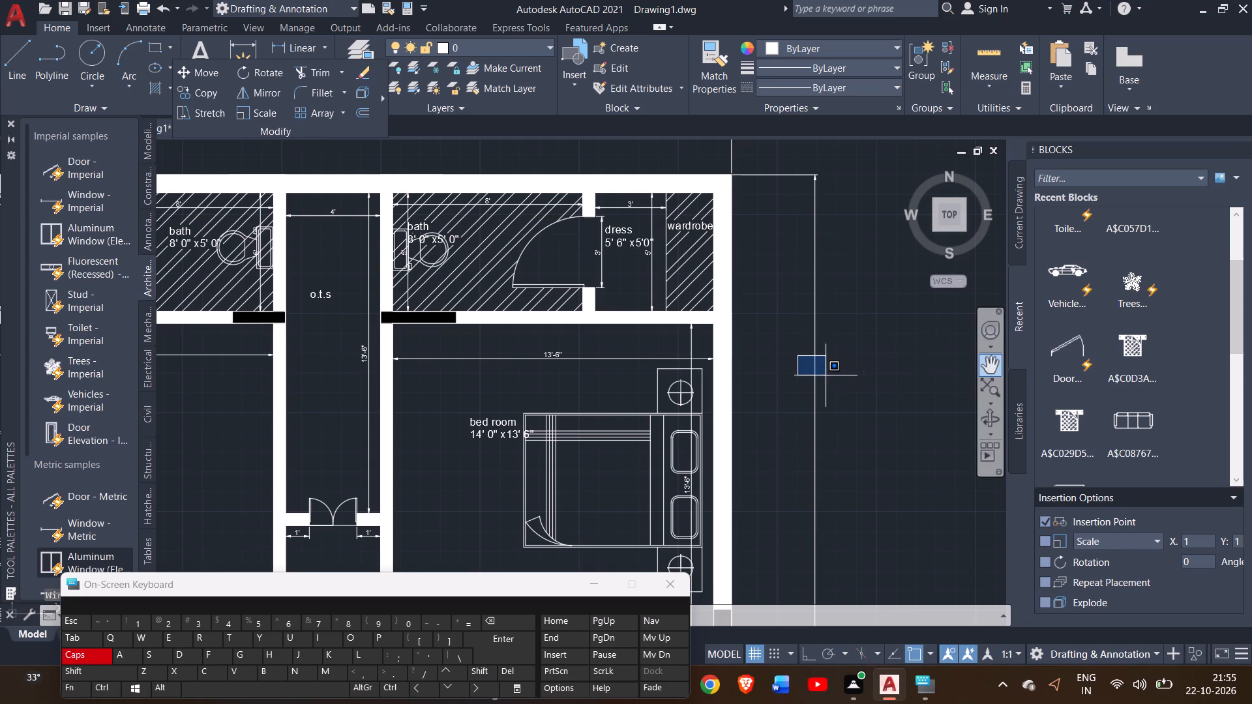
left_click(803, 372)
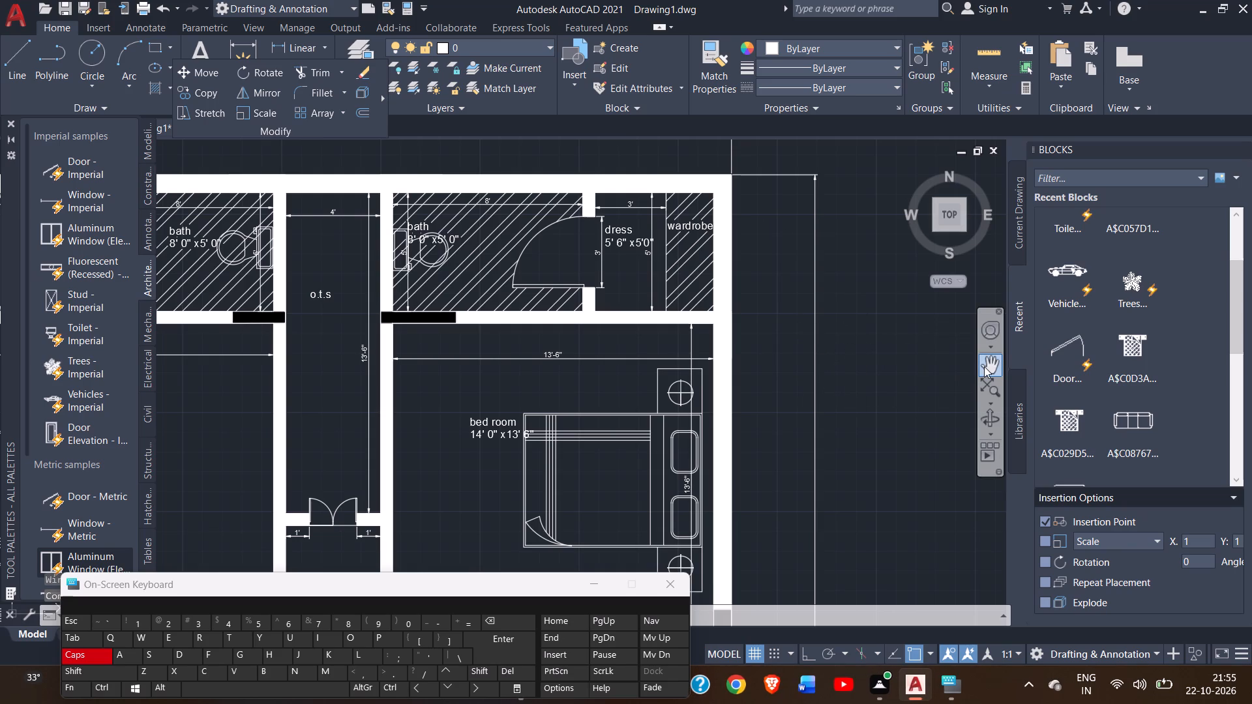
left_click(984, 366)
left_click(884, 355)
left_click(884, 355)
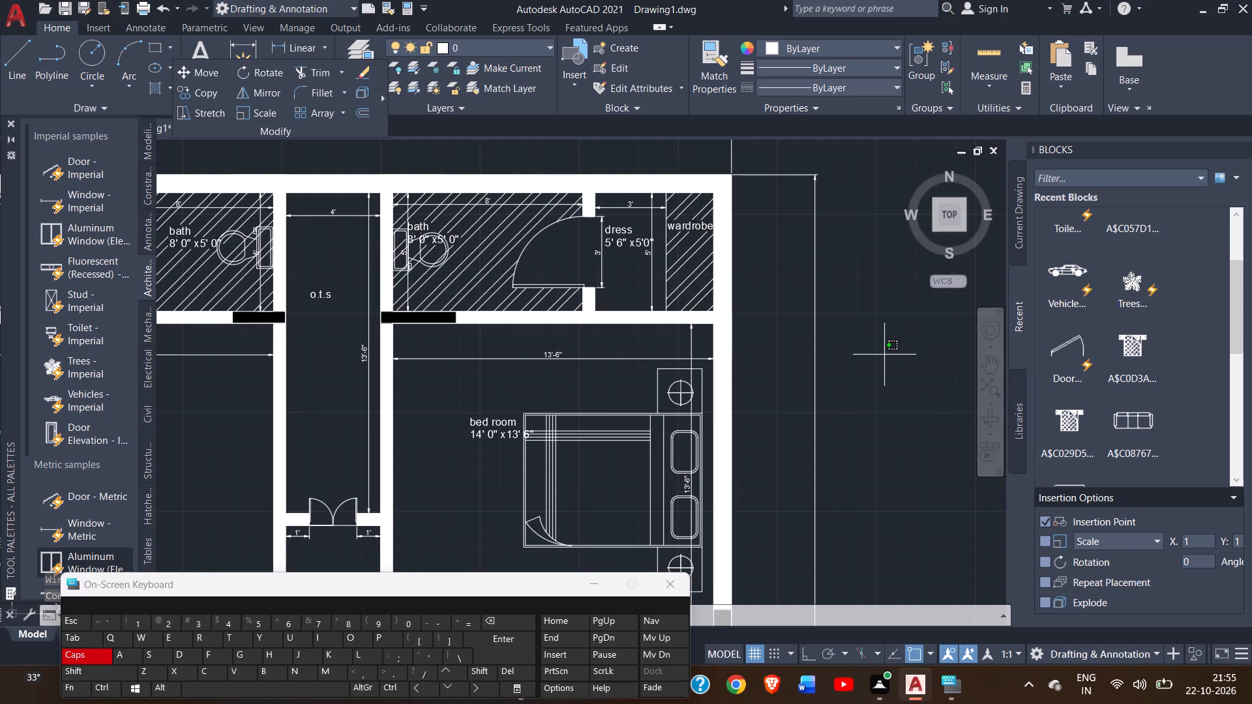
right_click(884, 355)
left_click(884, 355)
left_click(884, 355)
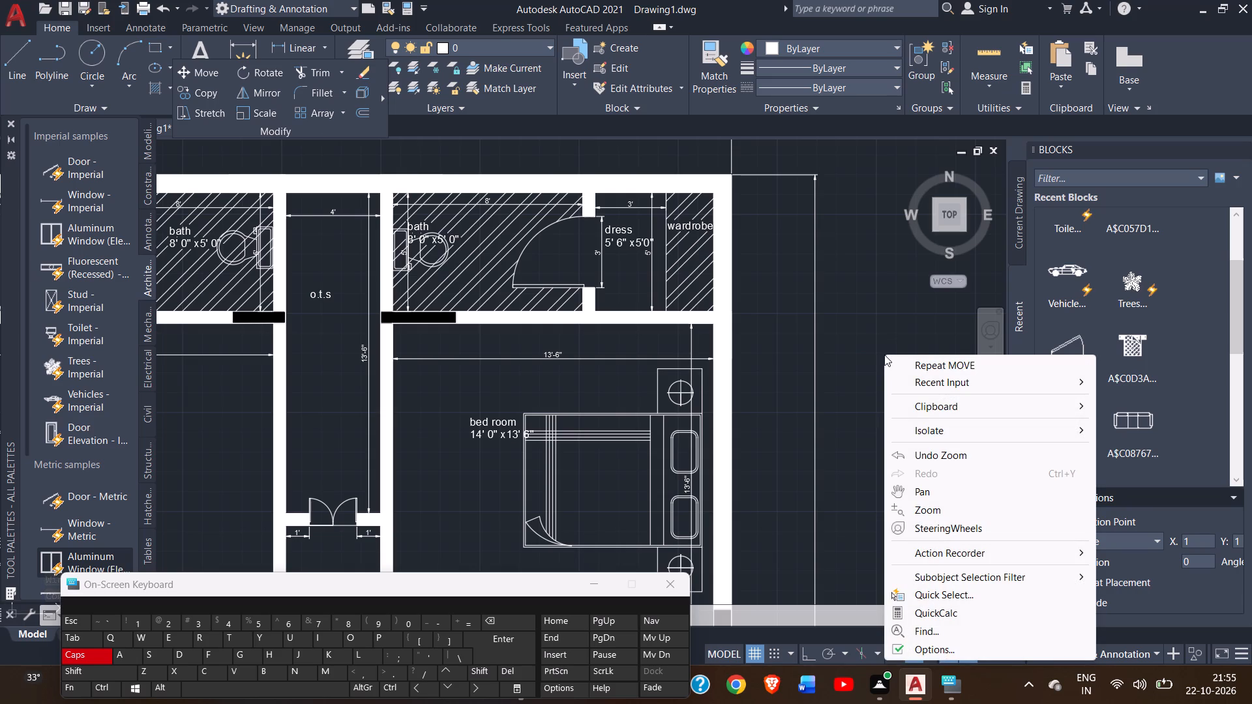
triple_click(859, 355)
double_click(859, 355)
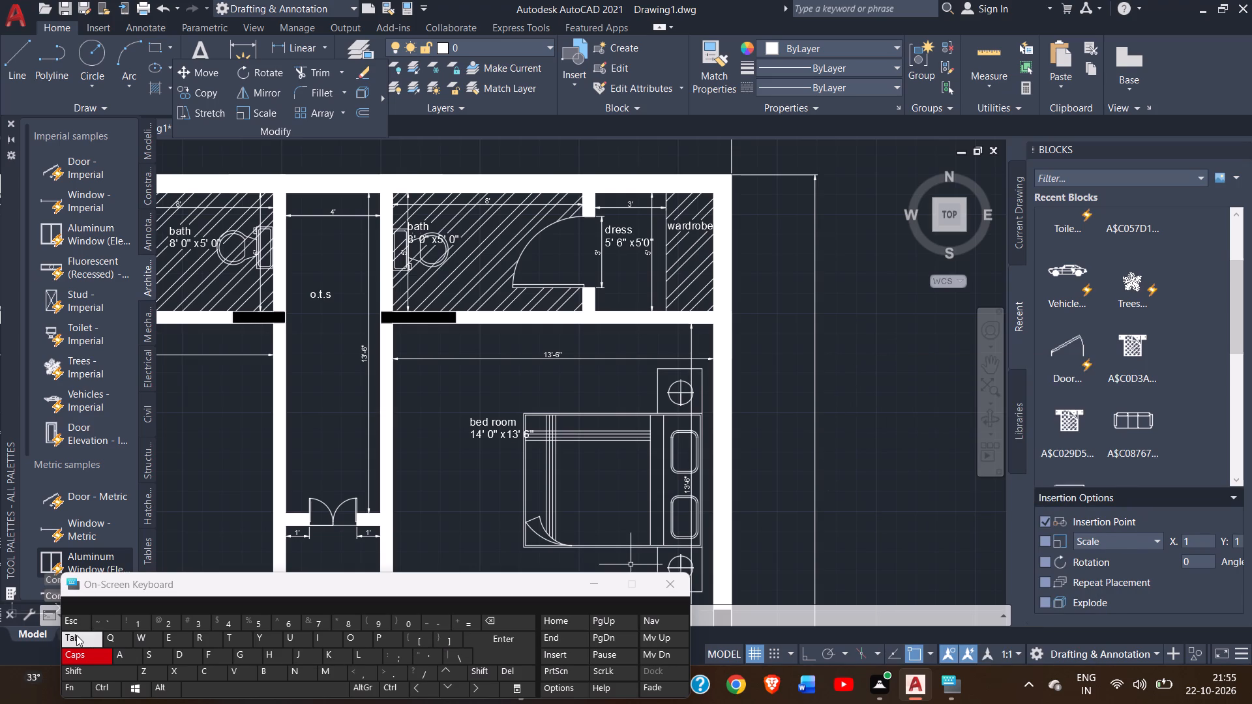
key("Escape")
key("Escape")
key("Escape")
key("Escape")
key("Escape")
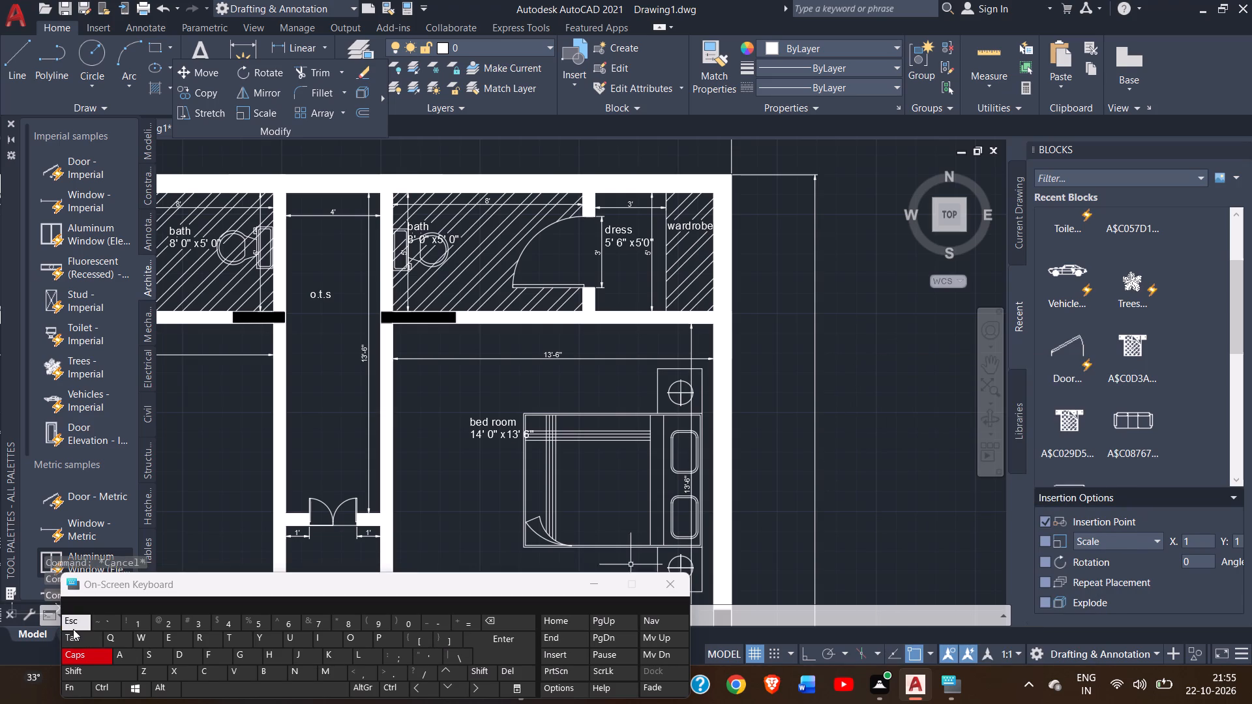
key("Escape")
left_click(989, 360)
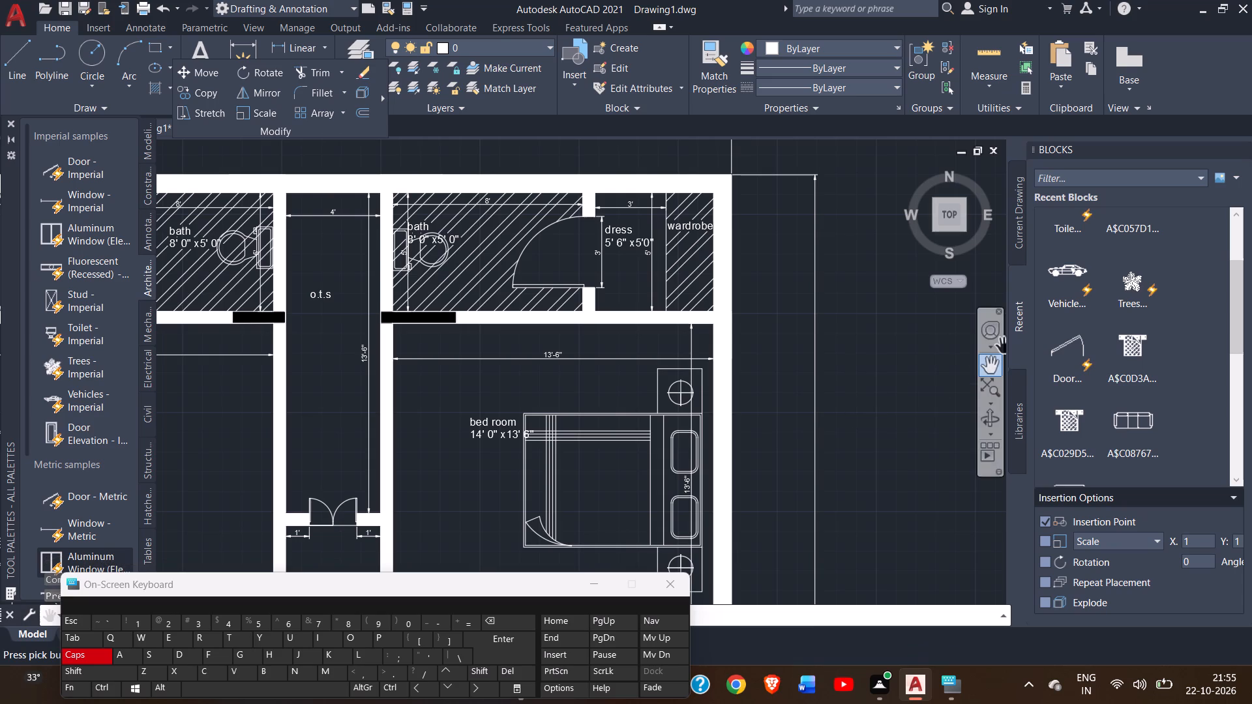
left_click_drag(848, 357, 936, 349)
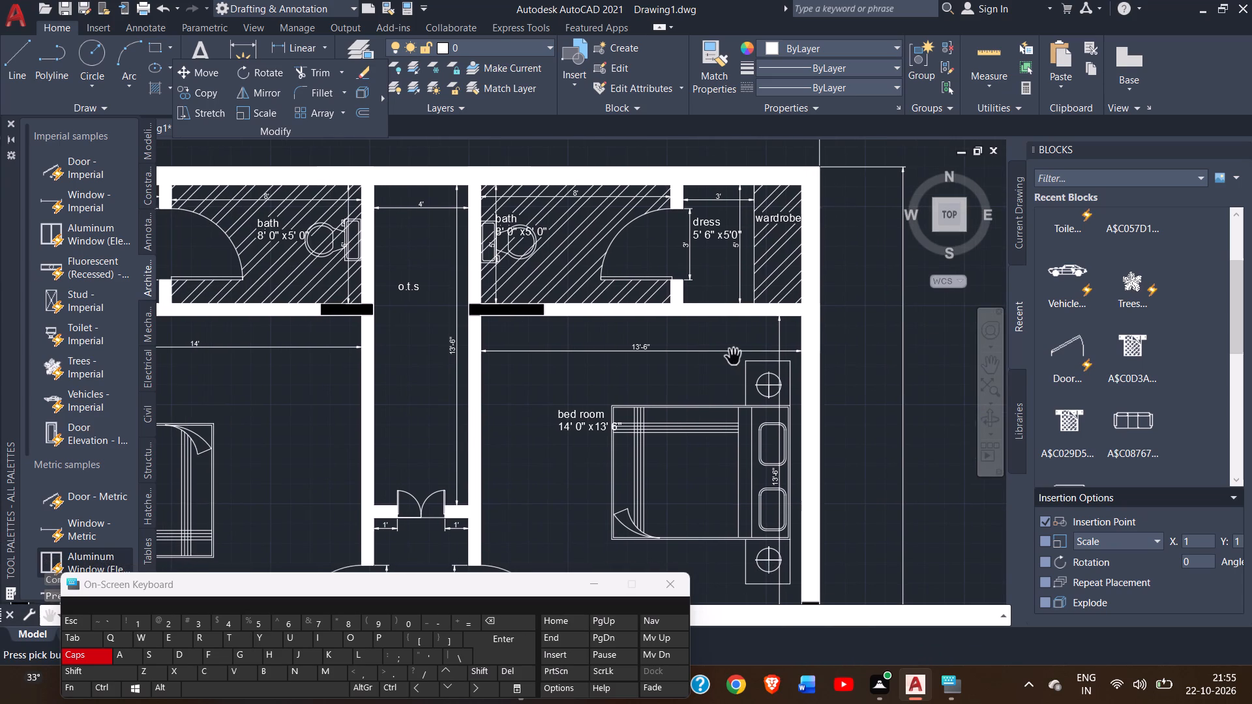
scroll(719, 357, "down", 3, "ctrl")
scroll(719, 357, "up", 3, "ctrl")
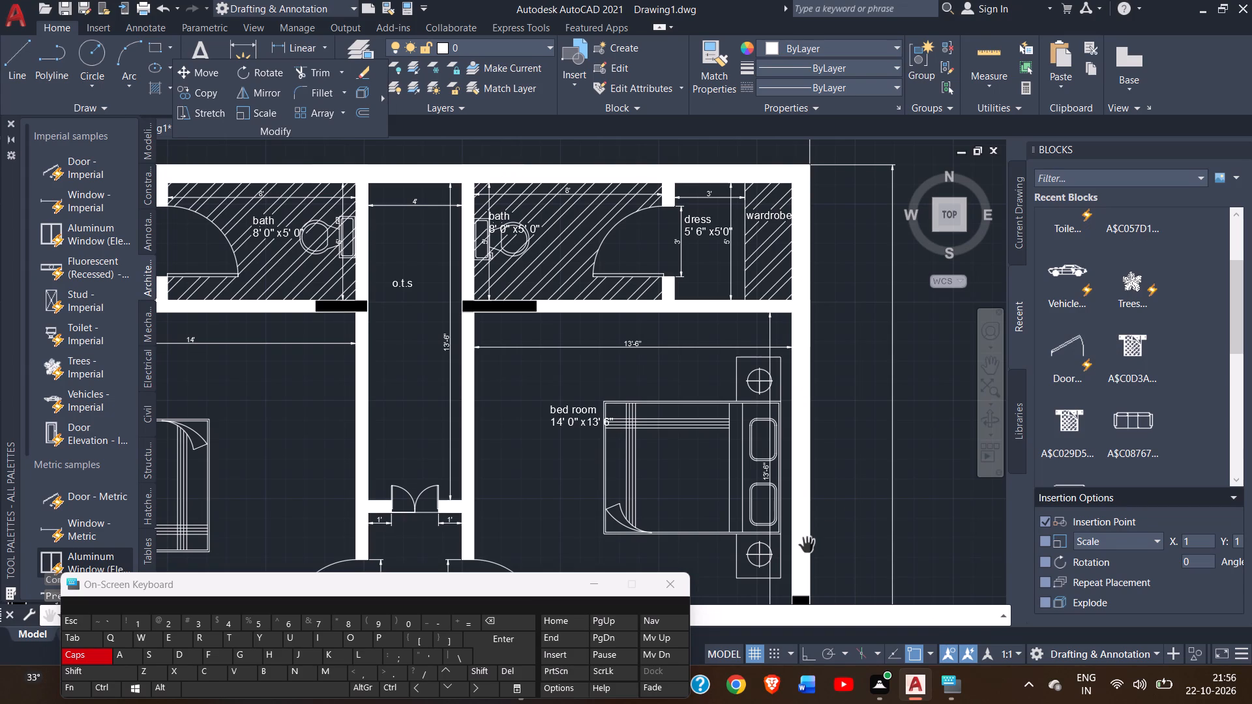
Start a hatch with the square tile pattern and fill the o.t.s between the two upper baths.
left_click(994, 366)
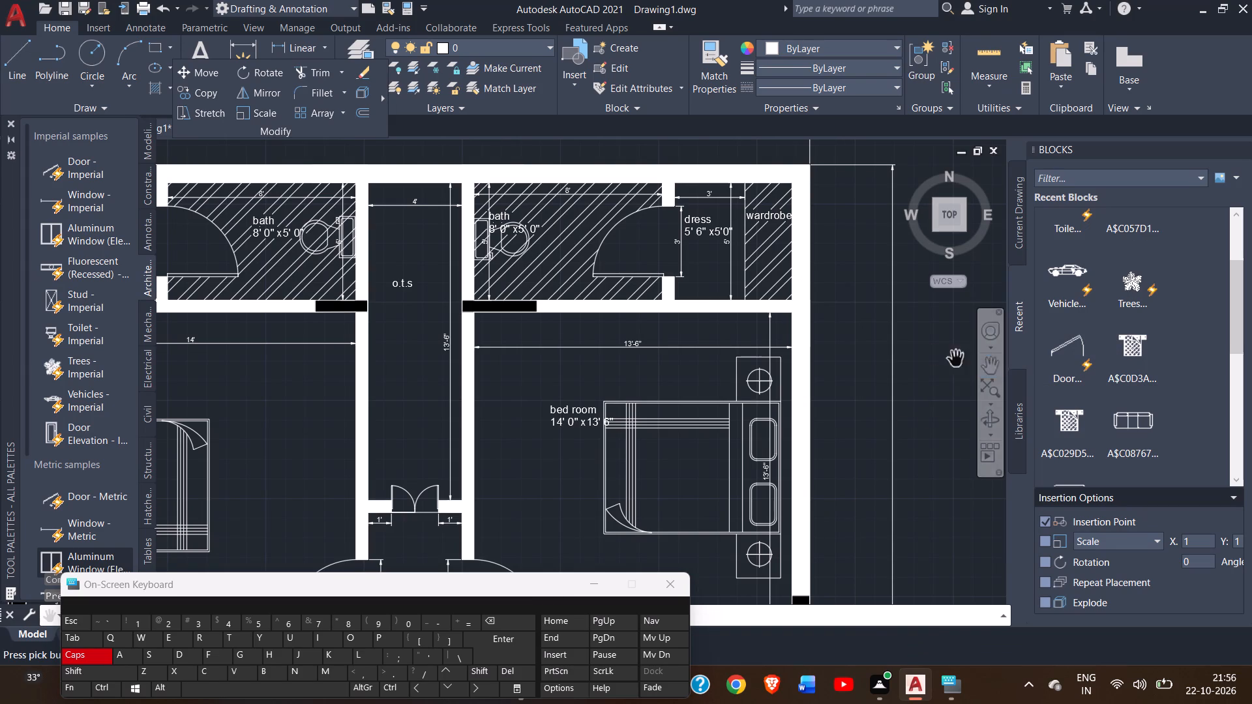
left_click_drag(879, 353, 923, 344)
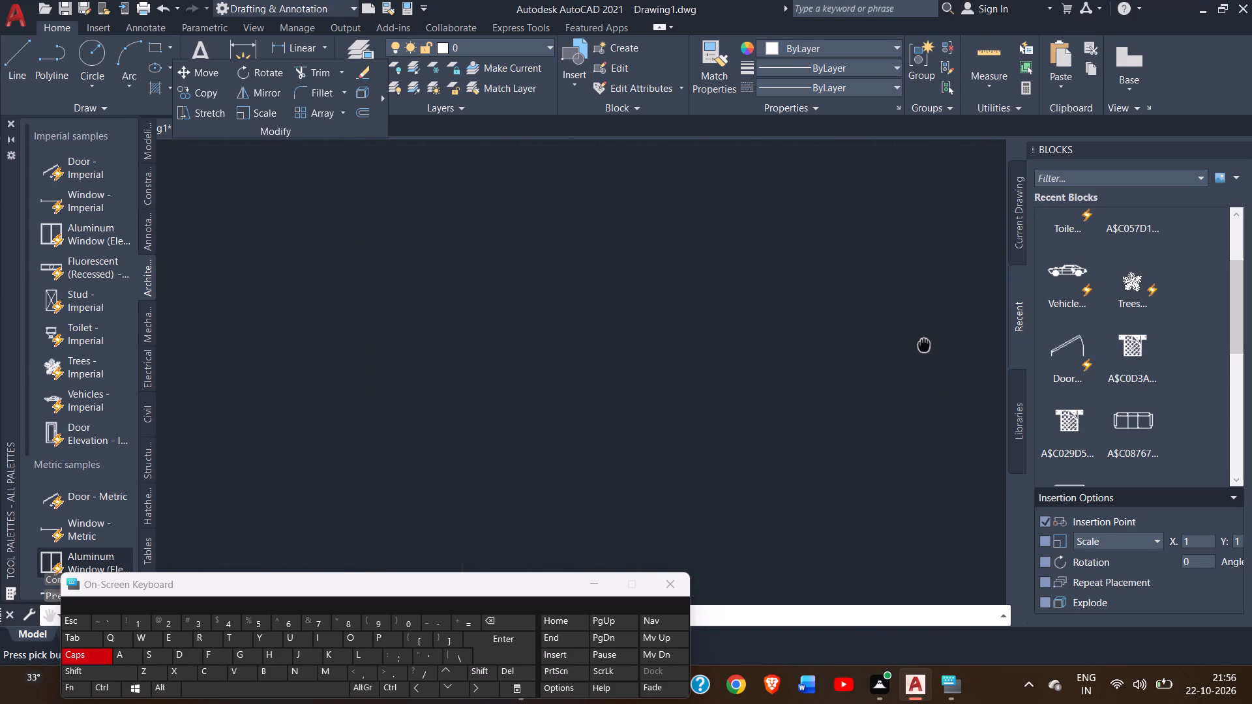
left_click_drag(923, 344, 917, 345)
scroll(917, 345, "down", 1, "ctrl")
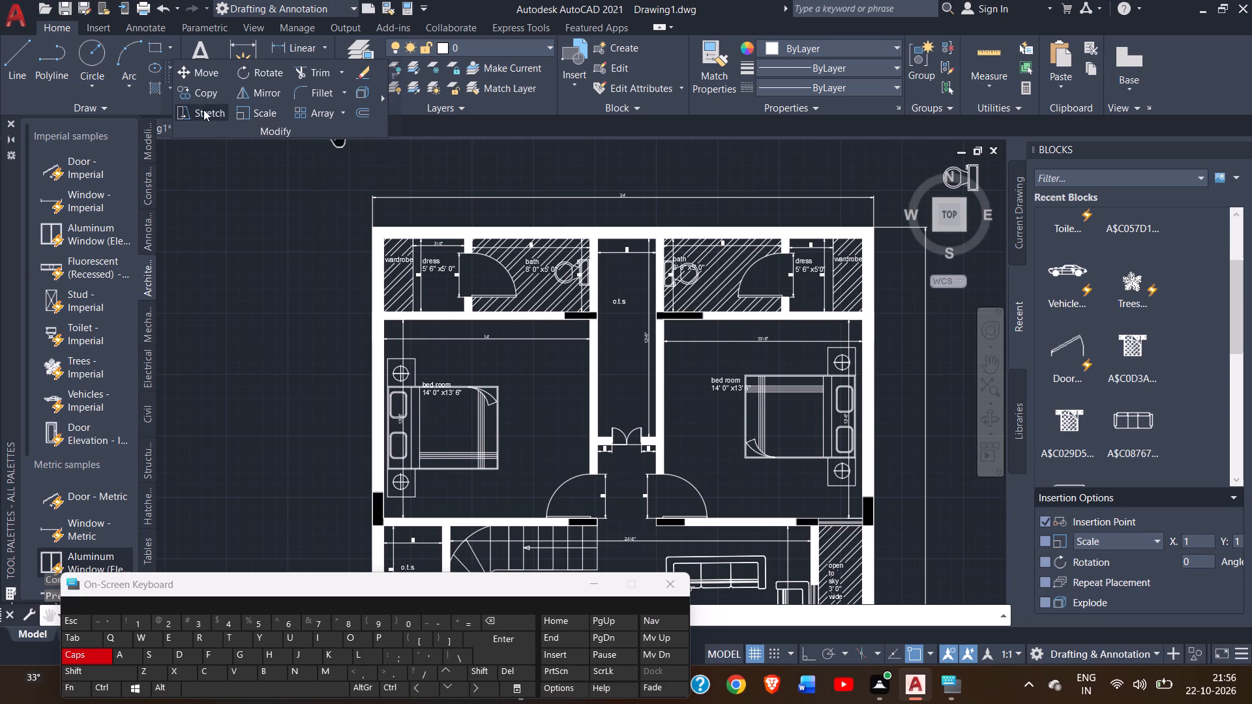
left_click(154, 82)
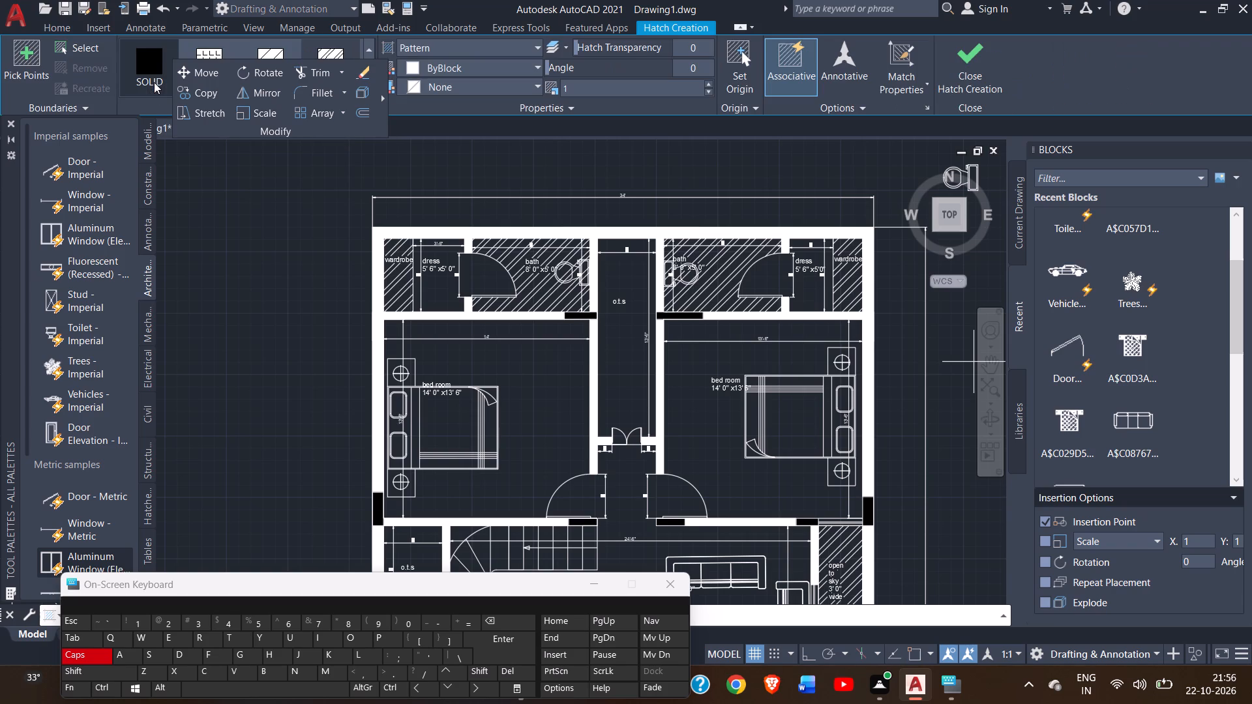
left_click(219, 53)
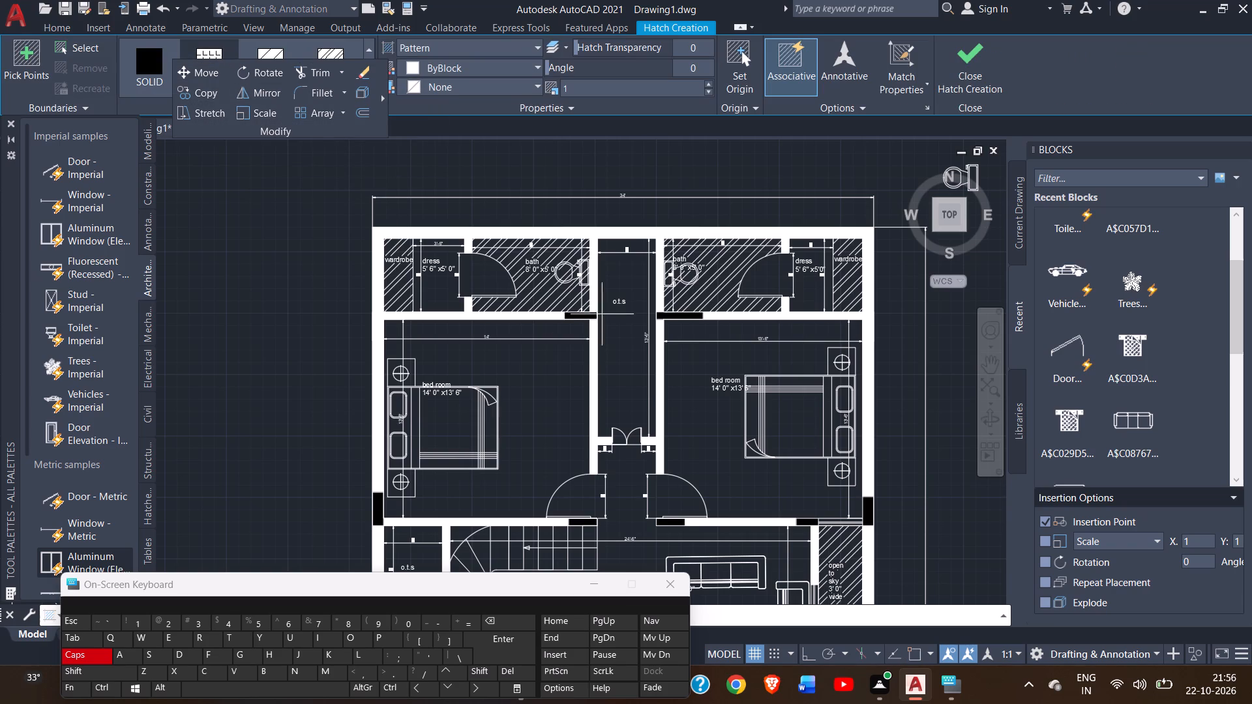
left_click(612, 319)
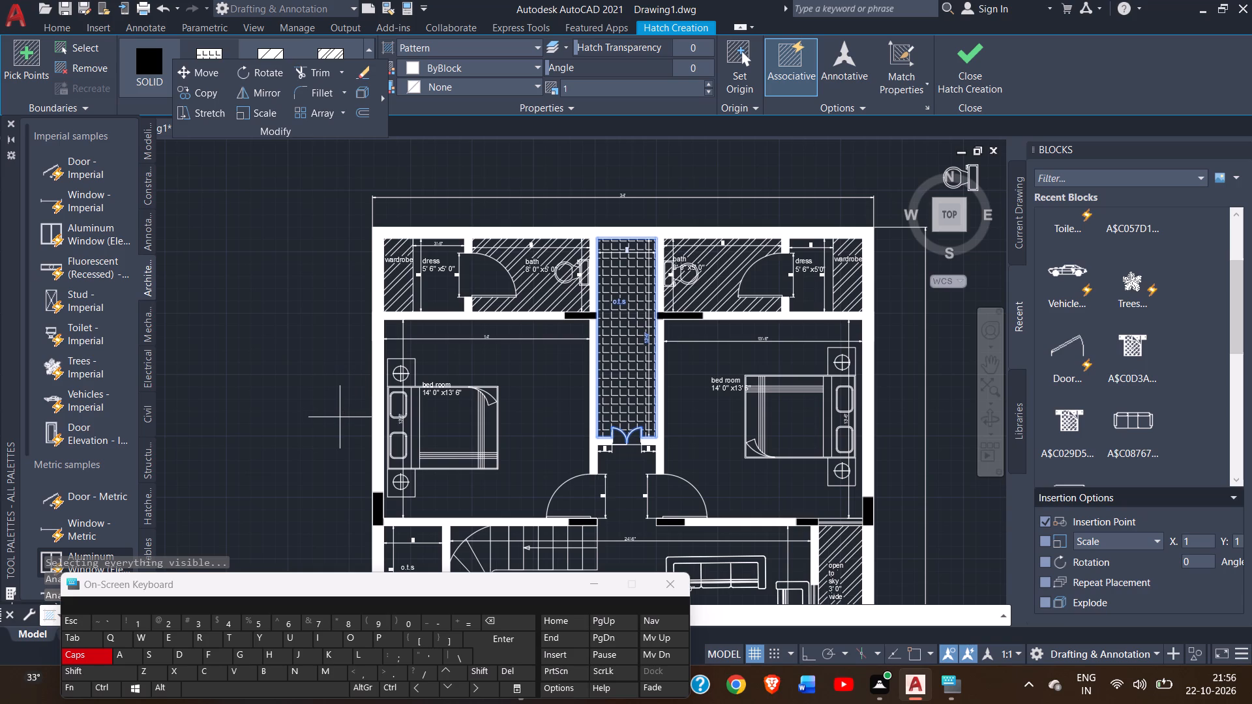
Add the small 4' by 6' o.t.s west of the staircase to the same tile hatch.
scroll(340, 417, "down", 1, "ctrl")
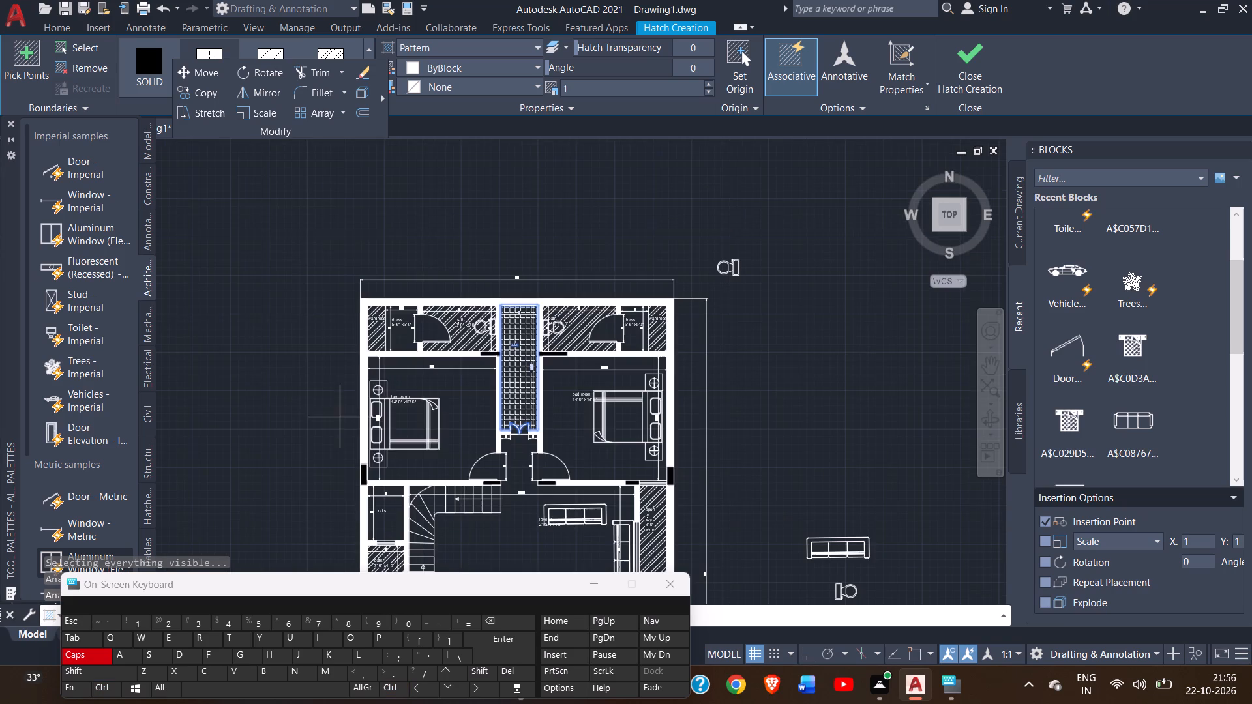
left_click(991, 374)
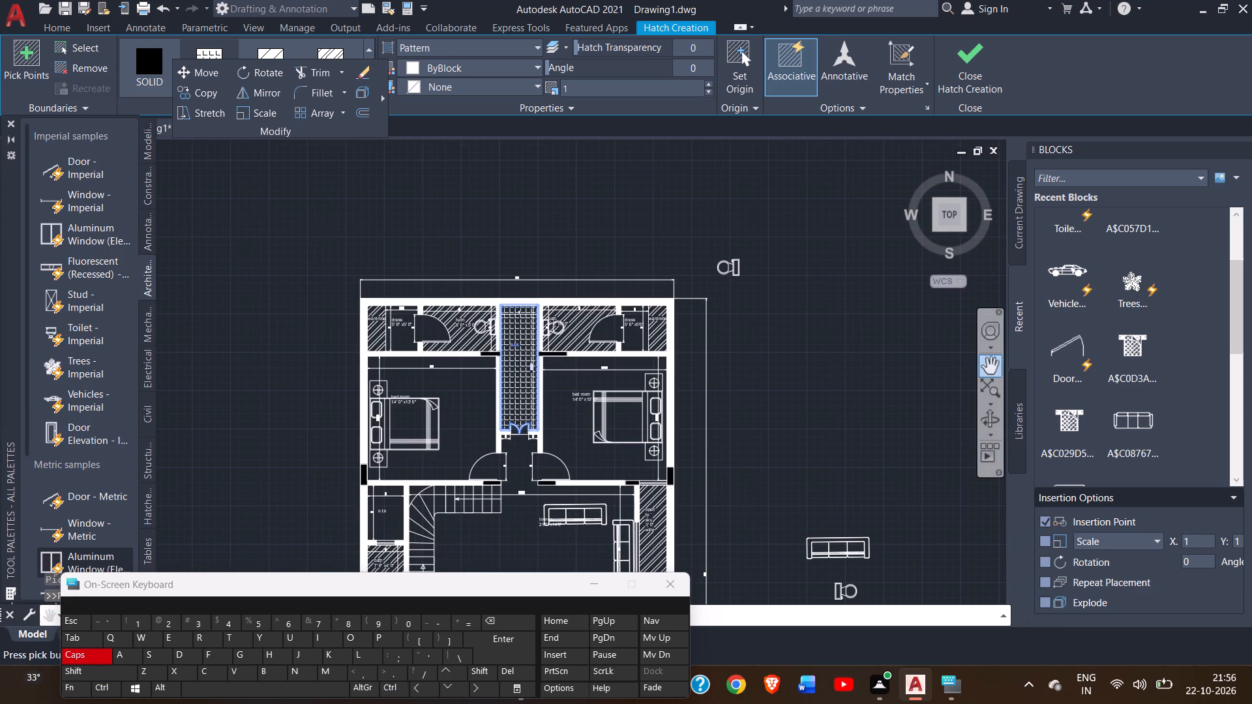
left_click_drag(829, 389, 886, 252)
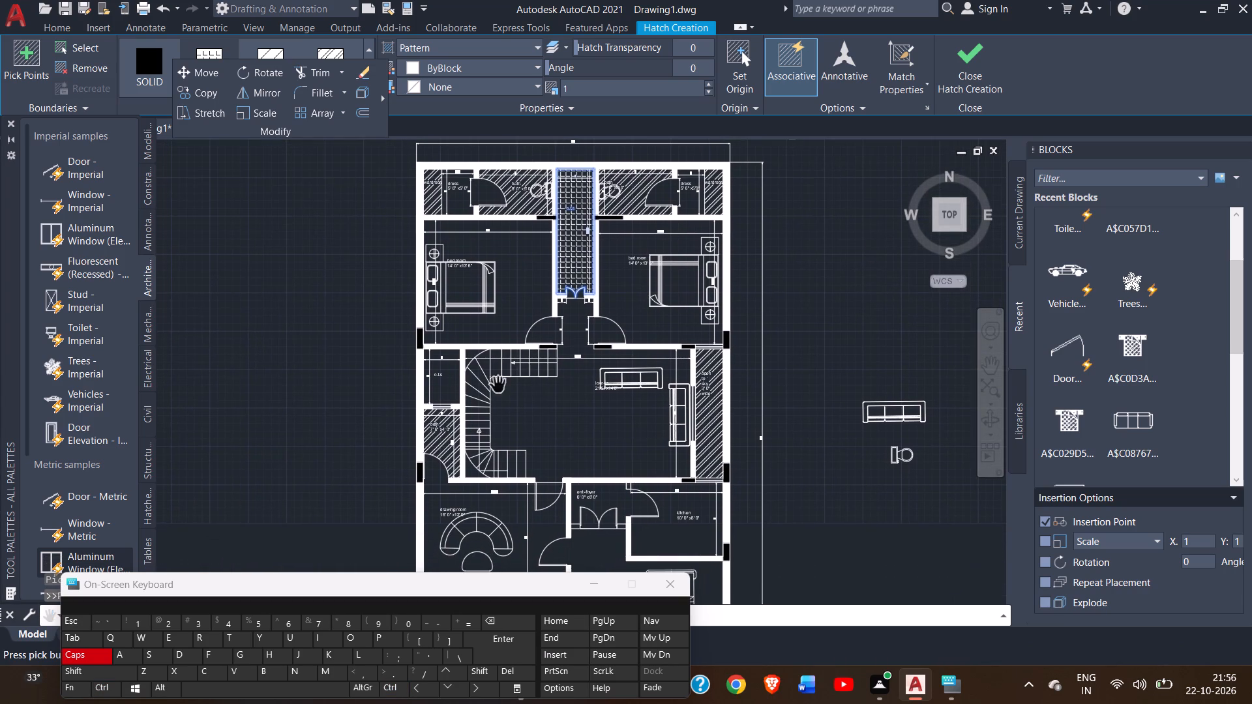
scroll(447, 382, "up", 4, "ctrl")
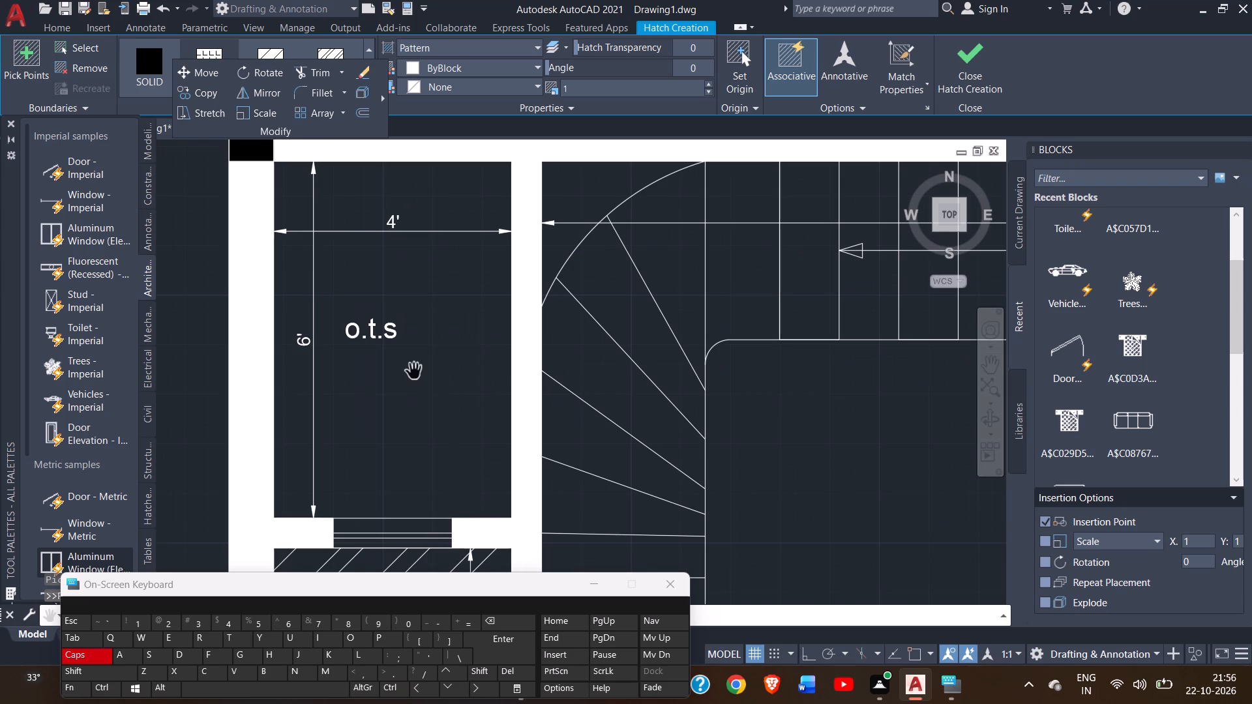
right_click(414, 372)
left_click(428, 379)
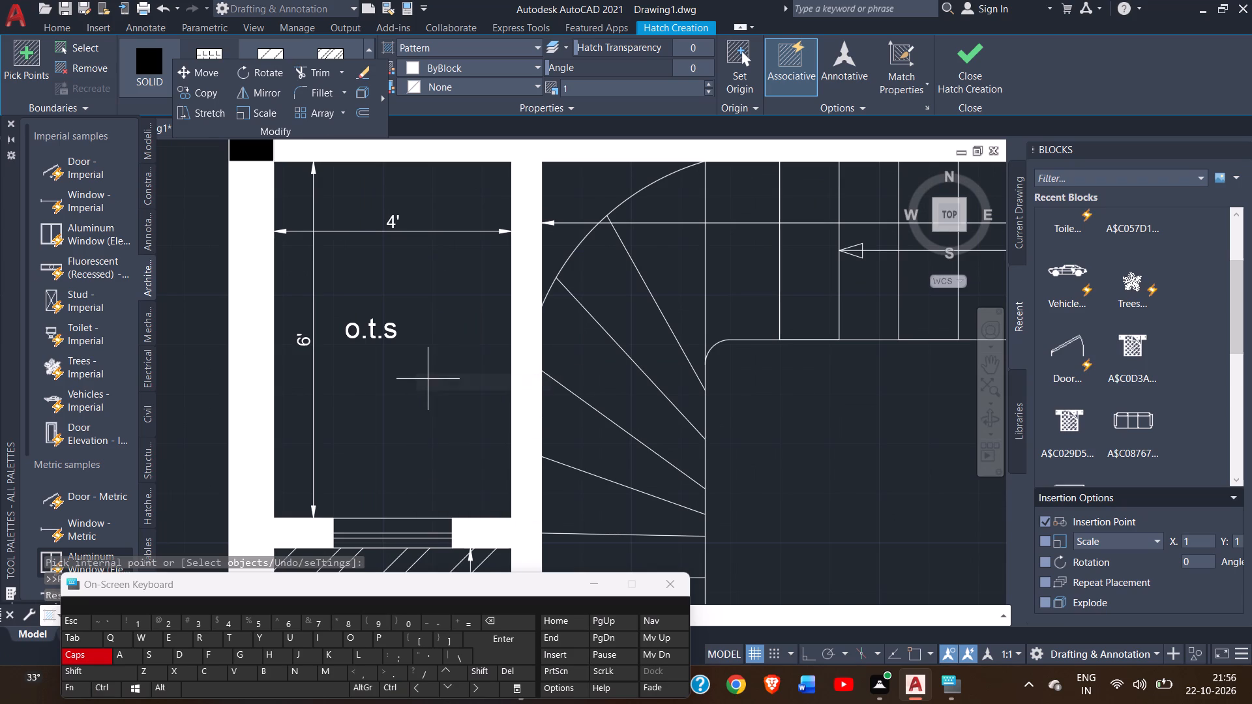
left_click(421, 375)
Fill the ent-foyer and the adjoining kitchen with the same tile hatch and finish hatching.
scroll(421, 375, "down", 2, "ctrl")
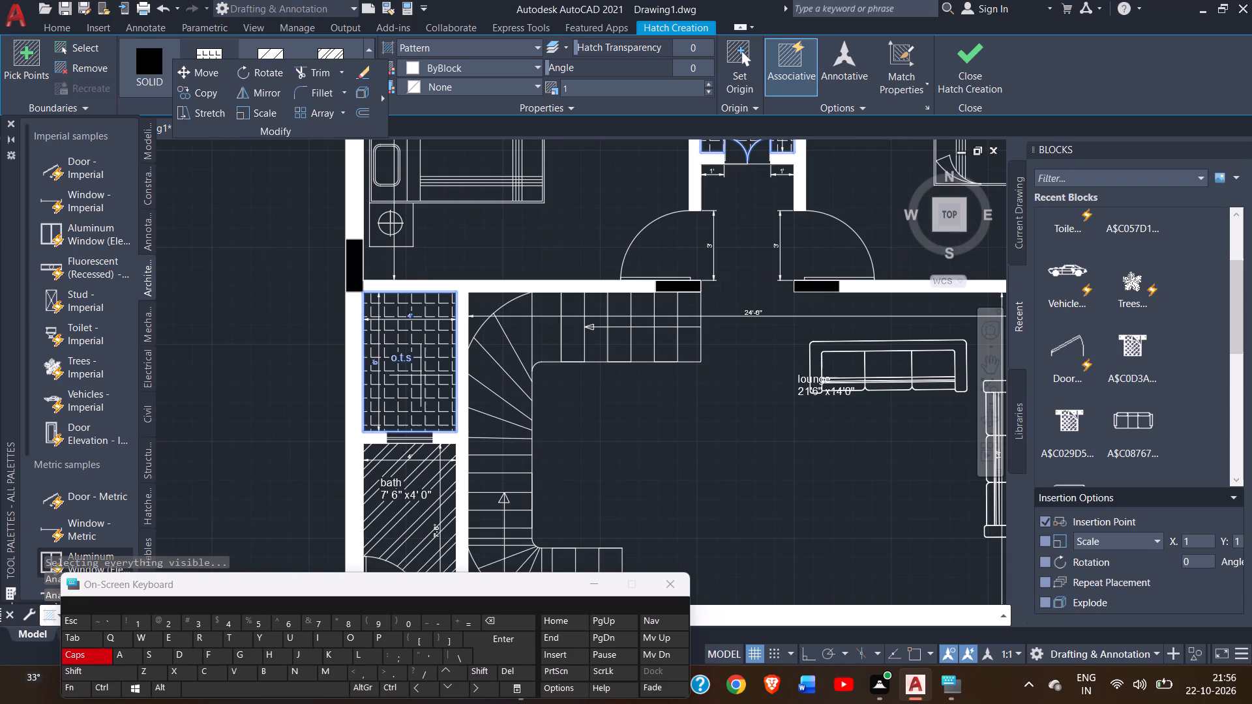
scroll(421, 375, "down", 1, "ctrl")
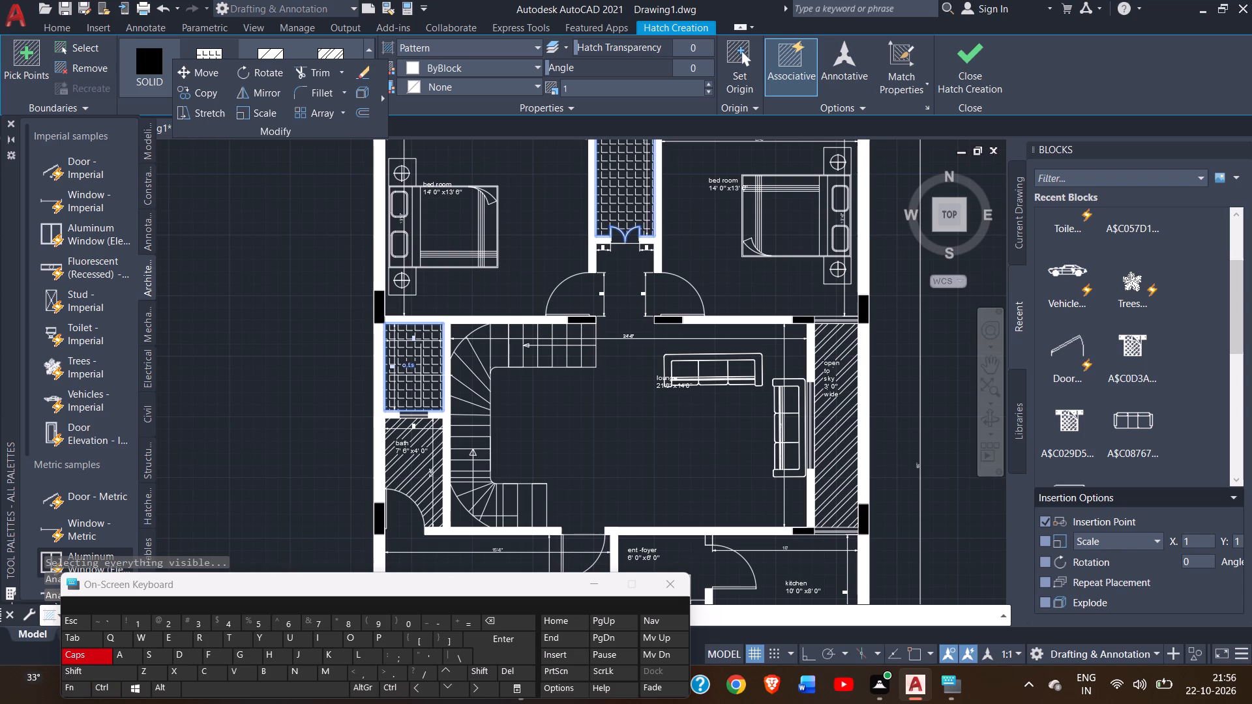
left_click(980, 360)
left_click(933, 360)
left_click_drag(933, 360, 892, 266)
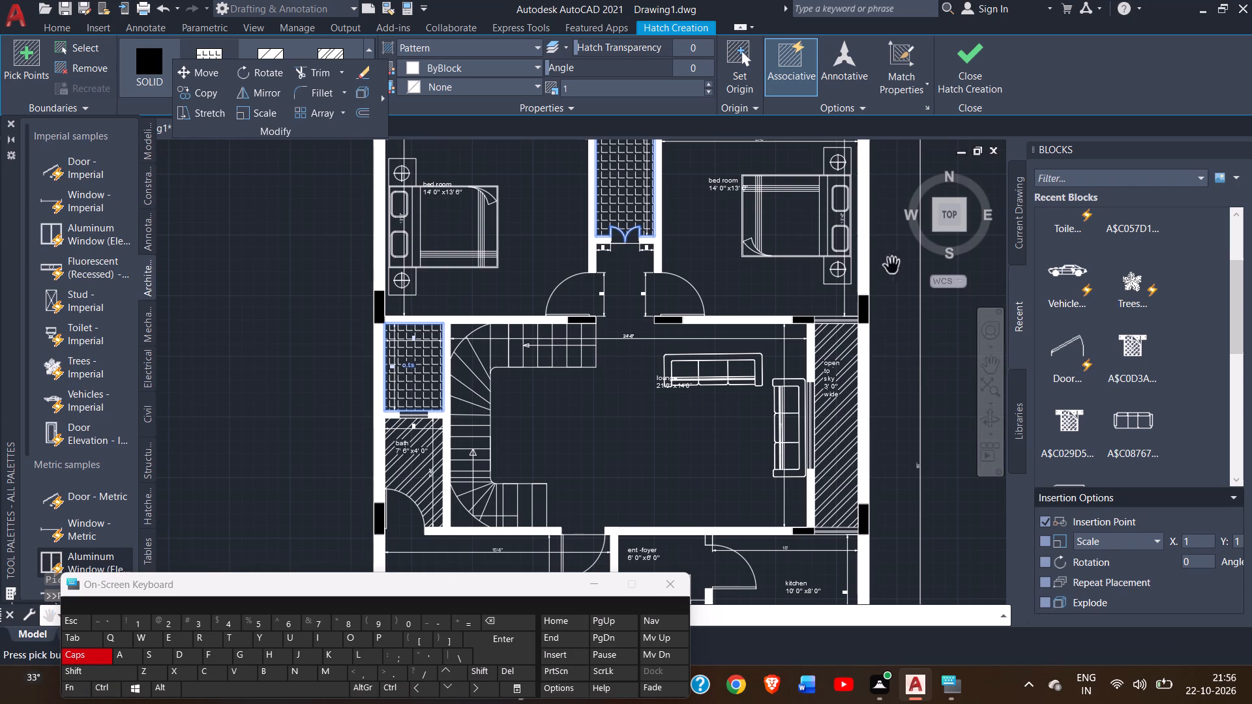
left_click_drag(892, 266, 910, 325)
left_click_drag(910, 325, 827, 177)
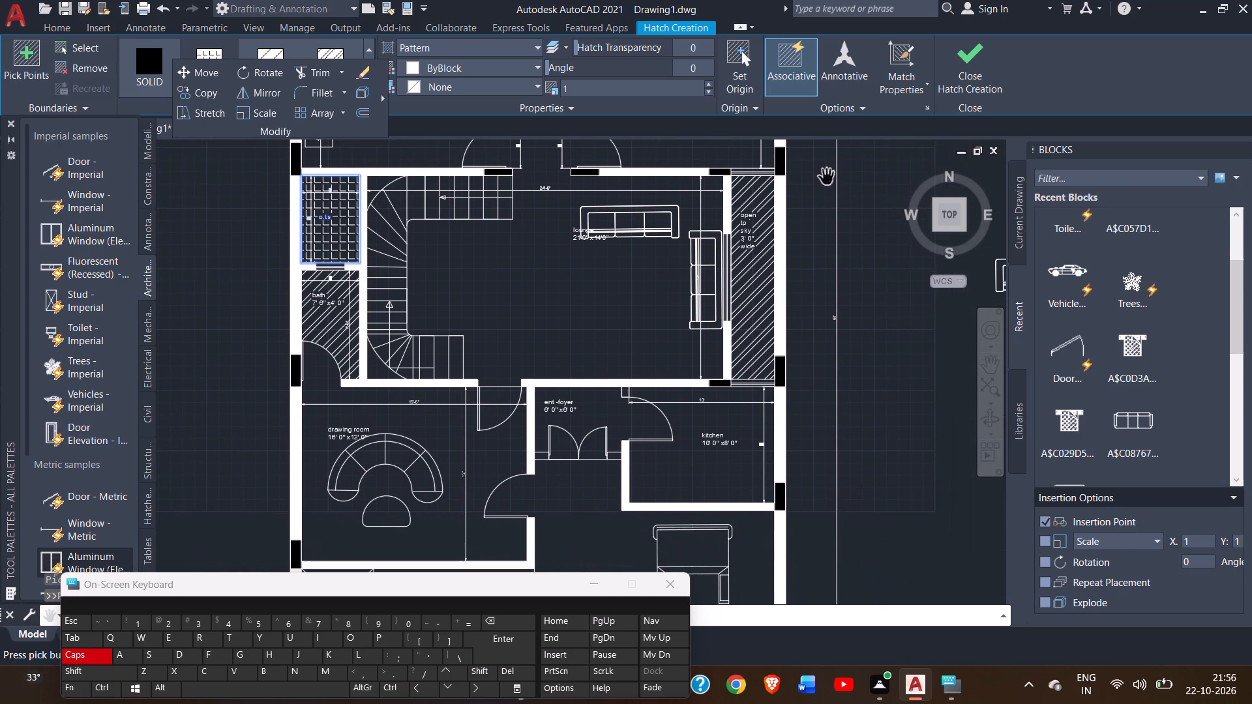
scroll(603, 396, "up", 3, "ctrl")
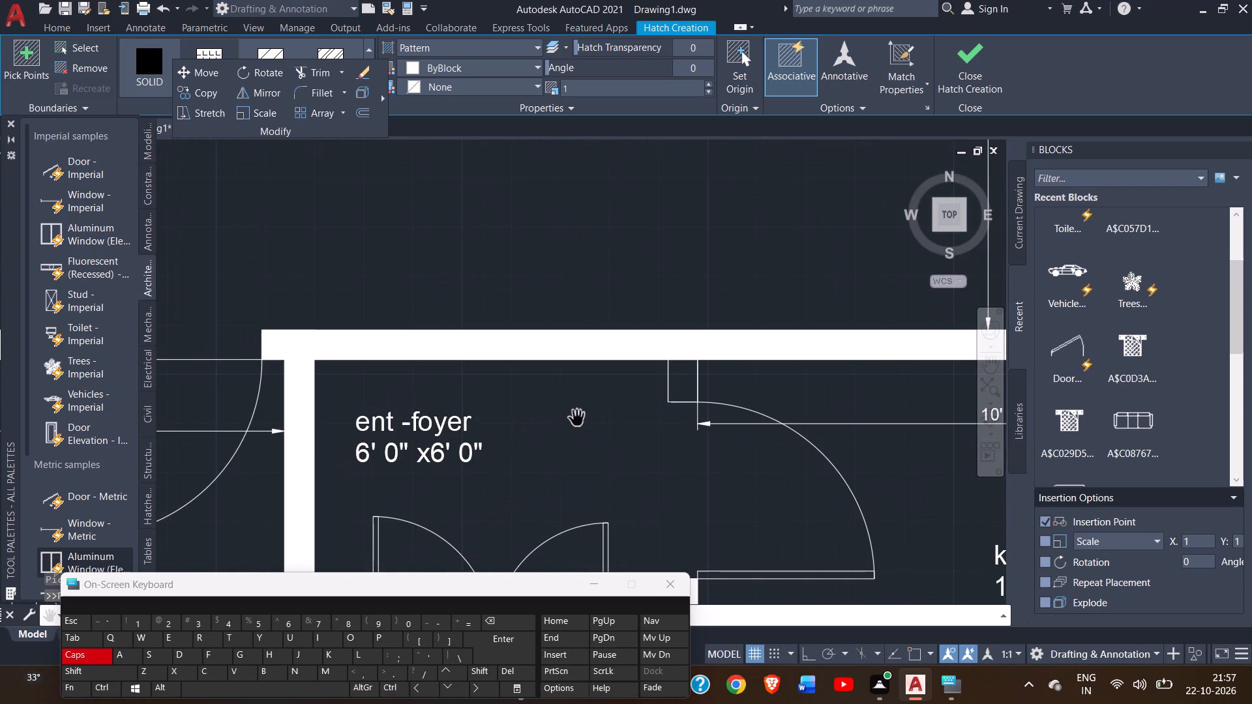
right_click(577, 418)
left_click(591, 426)
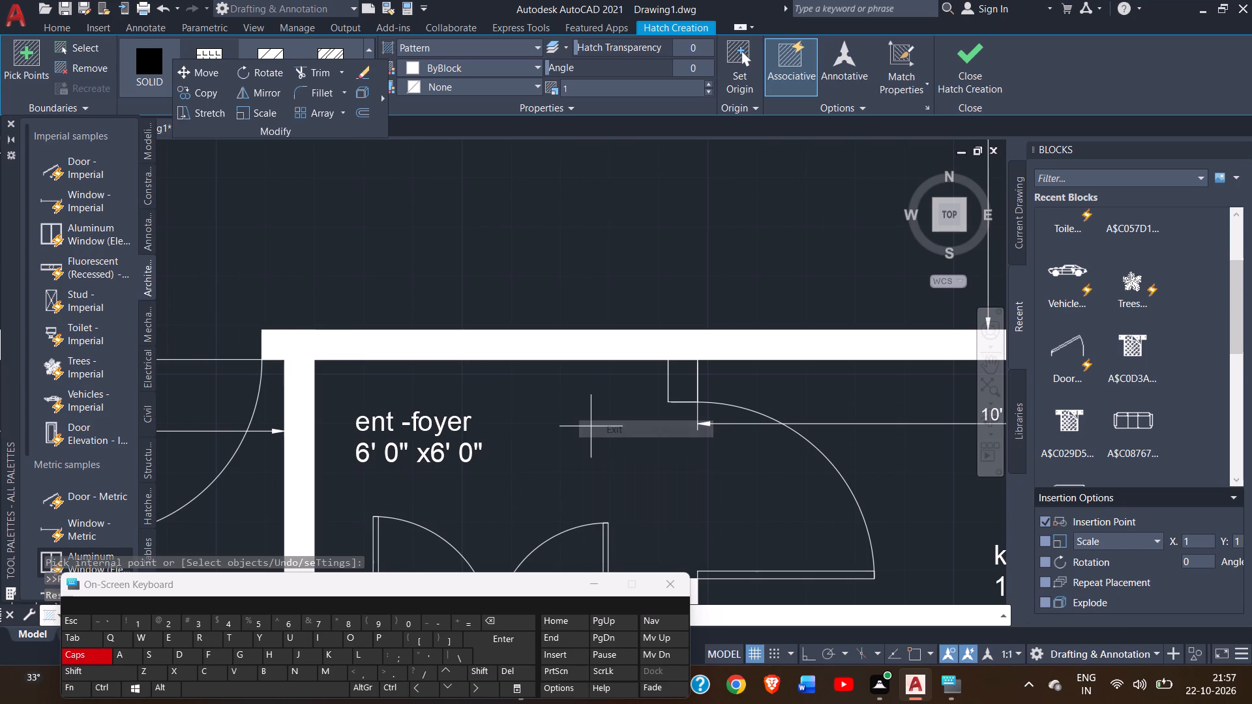
left_click(392, 394)
scroll(392, 394, "down", 2, "ctrl")
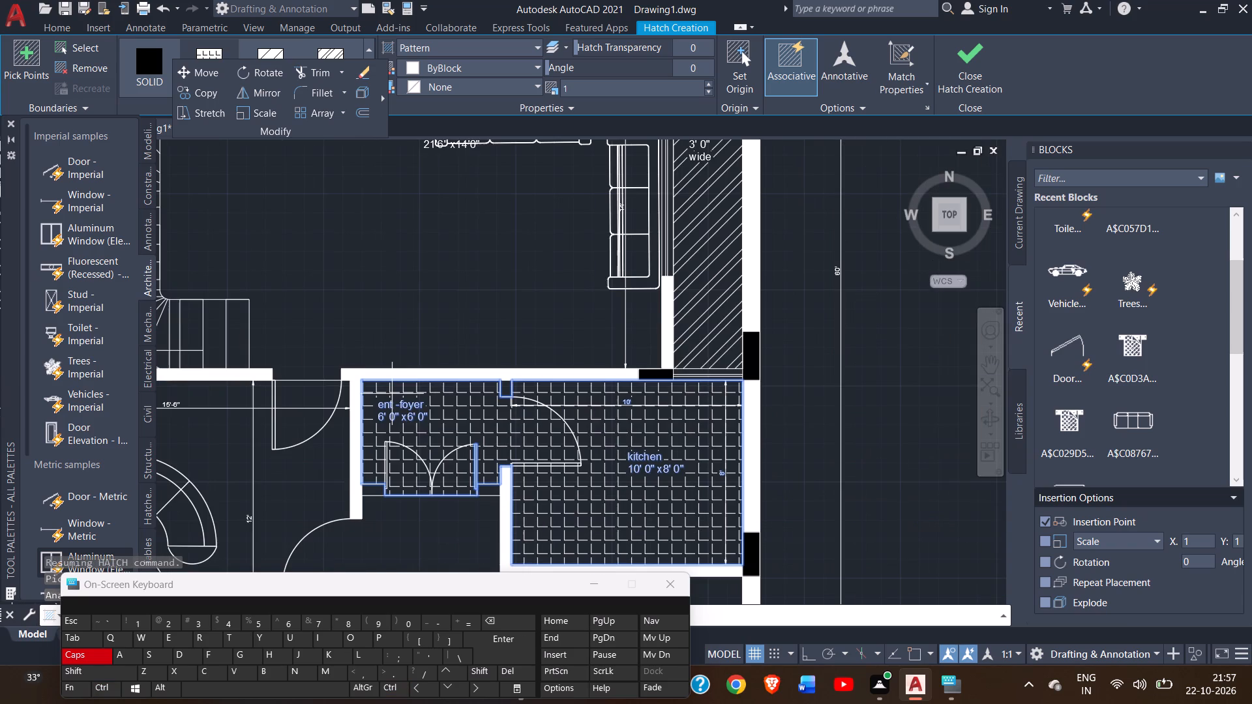
scroll(392, 394, "down", 1, "ctrl")
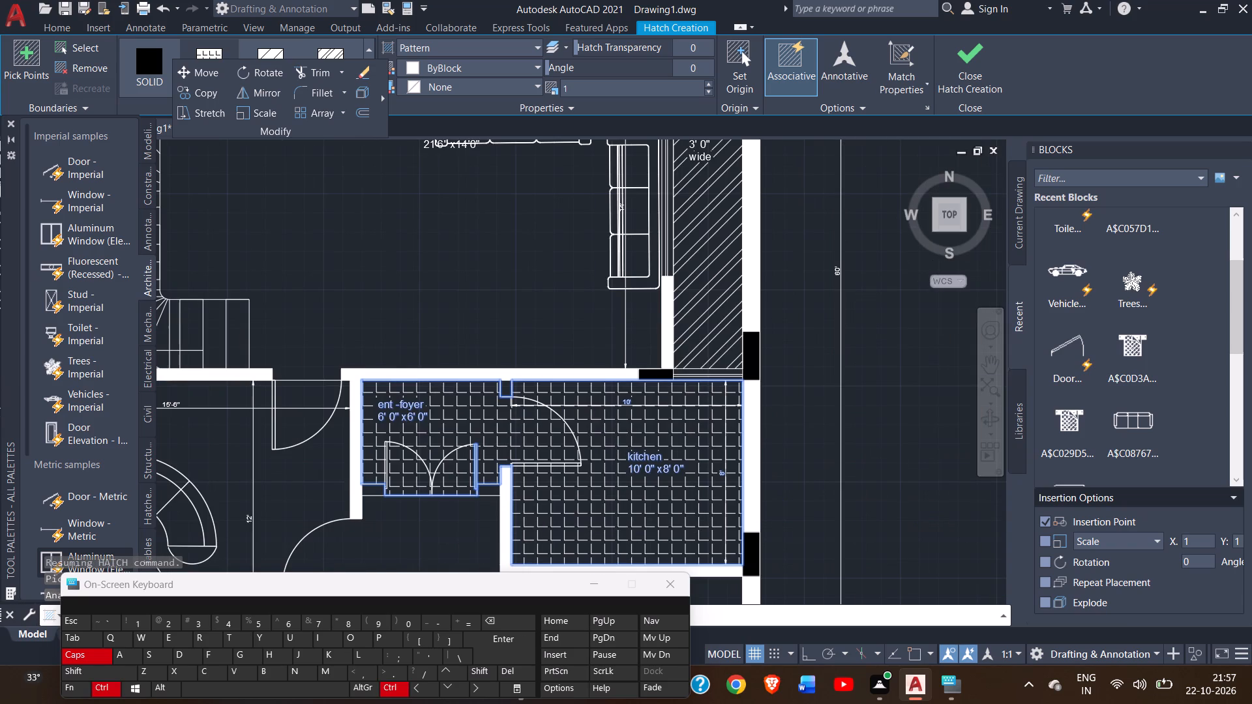
left_click(402, 411)
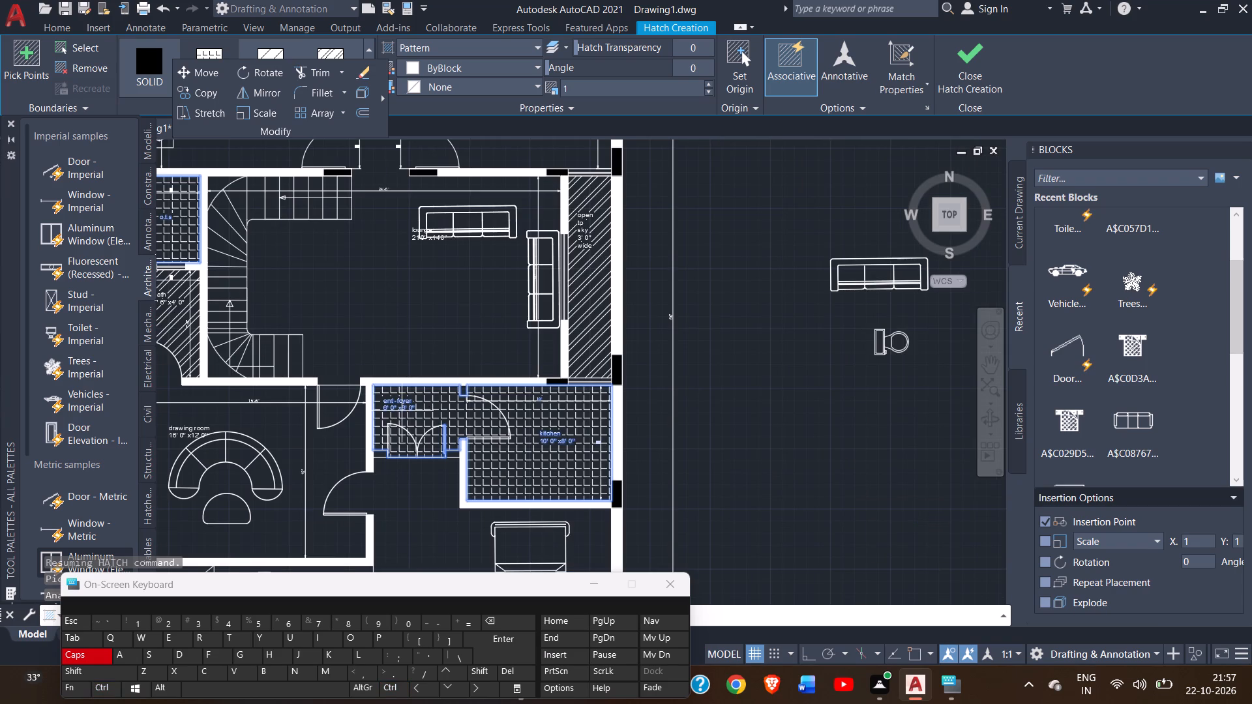
scroll(374, 358, "down", 1, "ctrl")
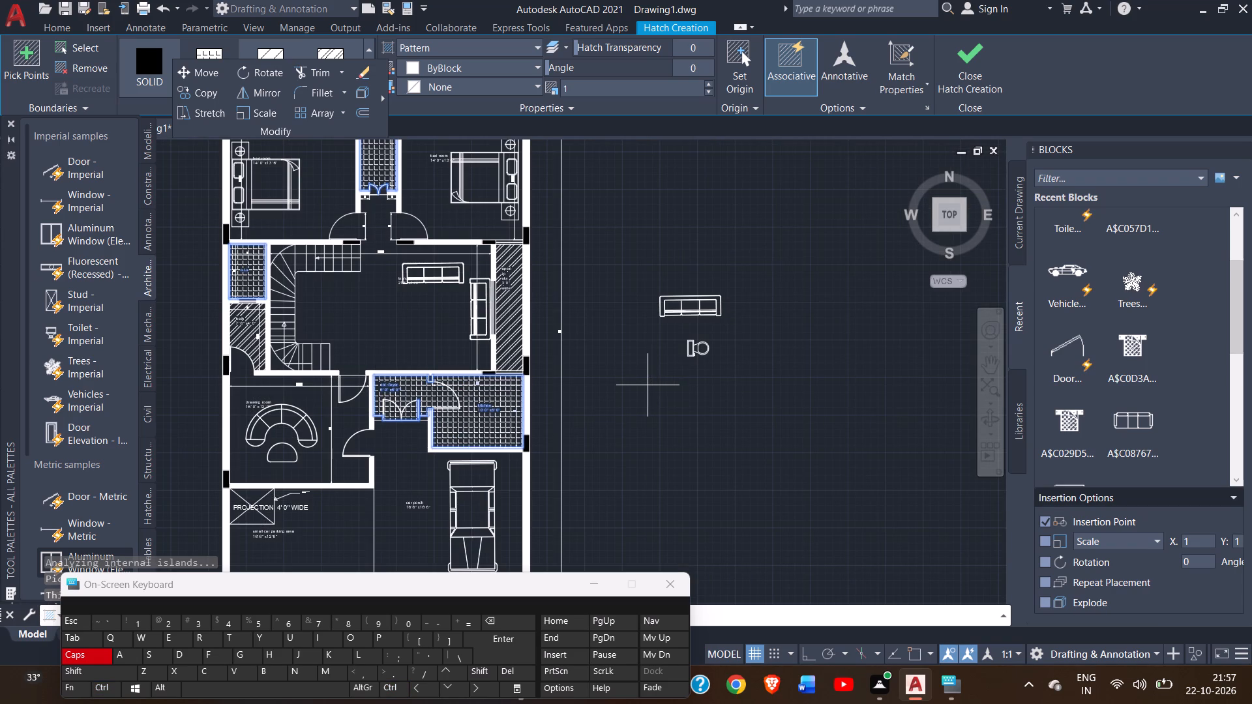
scroll(635, 387, "down", 1, "ctrl")
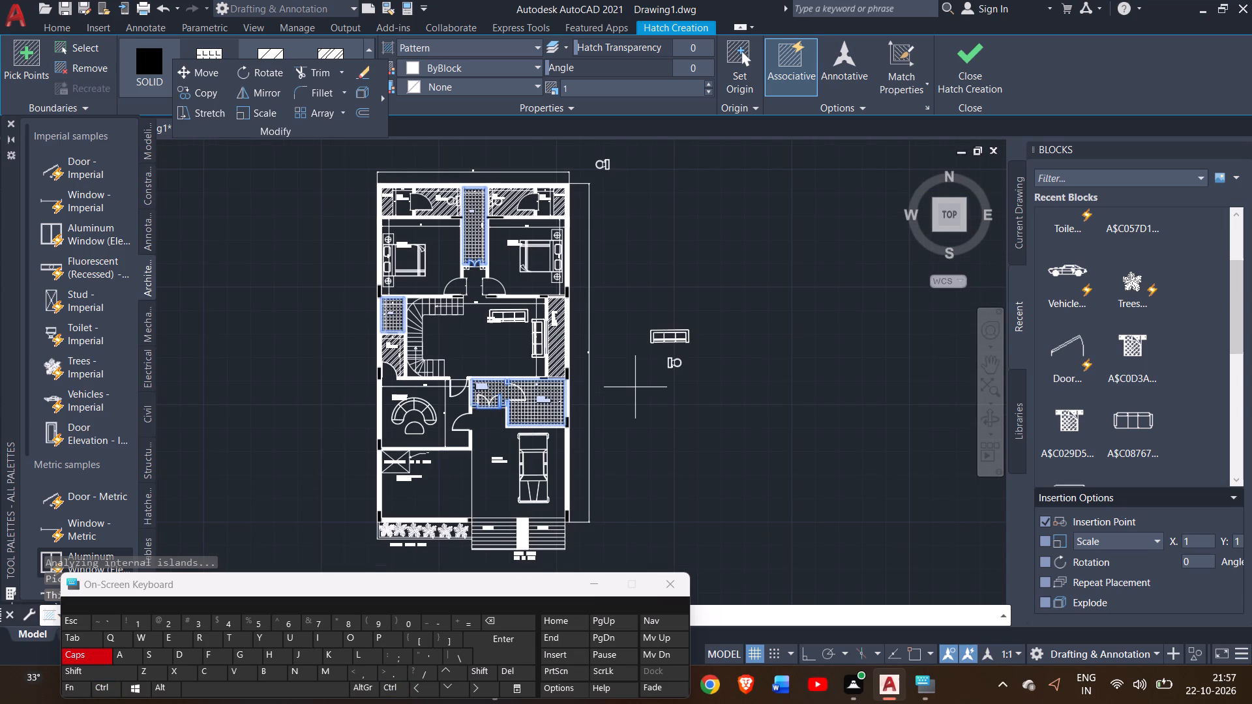
right_click(635, 387)
left_click(647, 395)
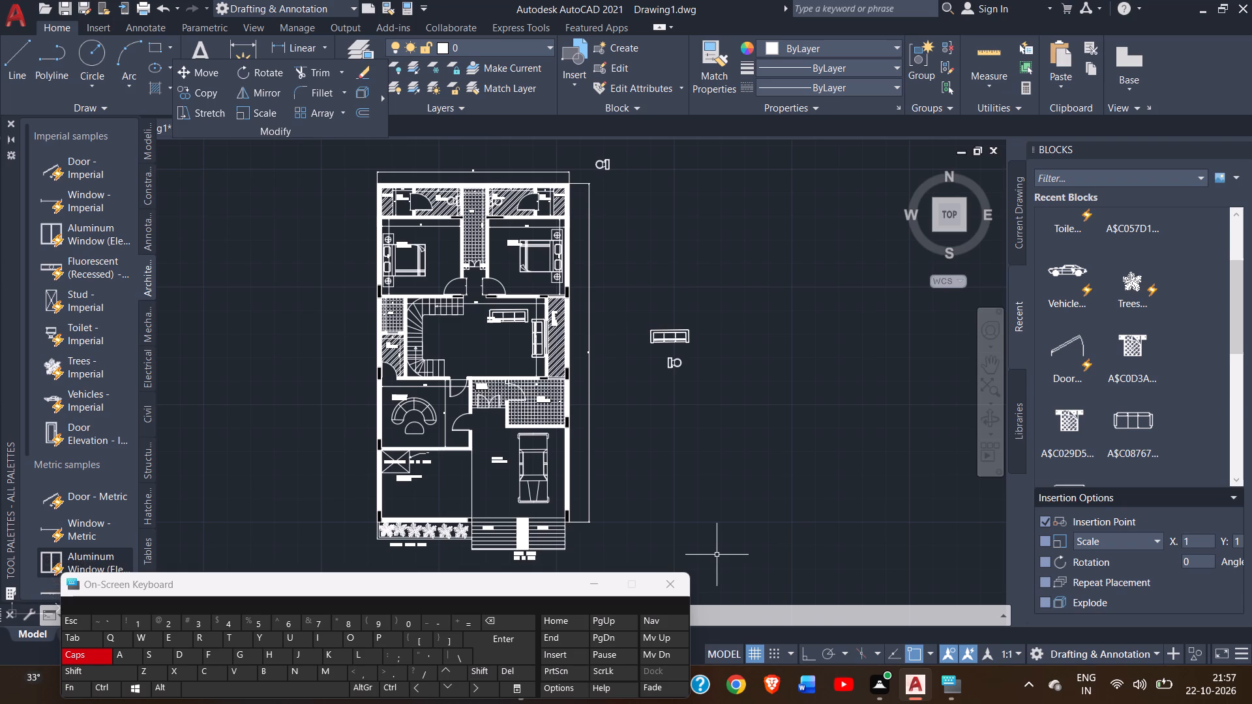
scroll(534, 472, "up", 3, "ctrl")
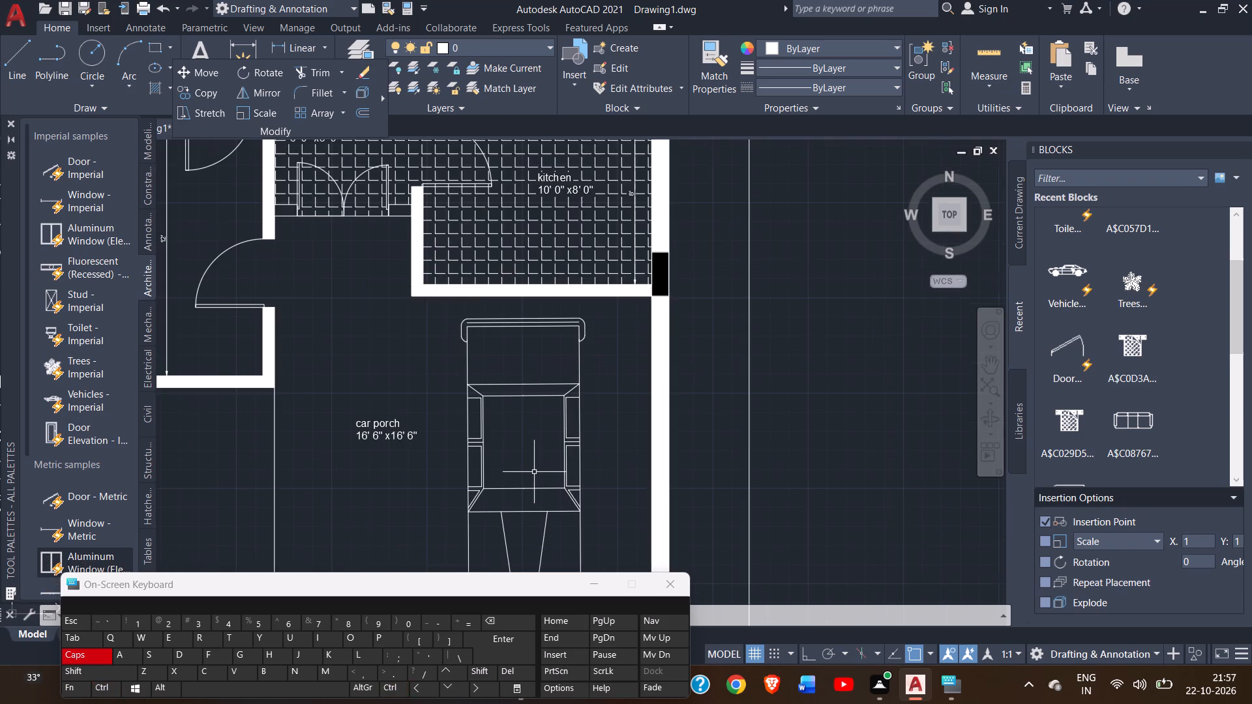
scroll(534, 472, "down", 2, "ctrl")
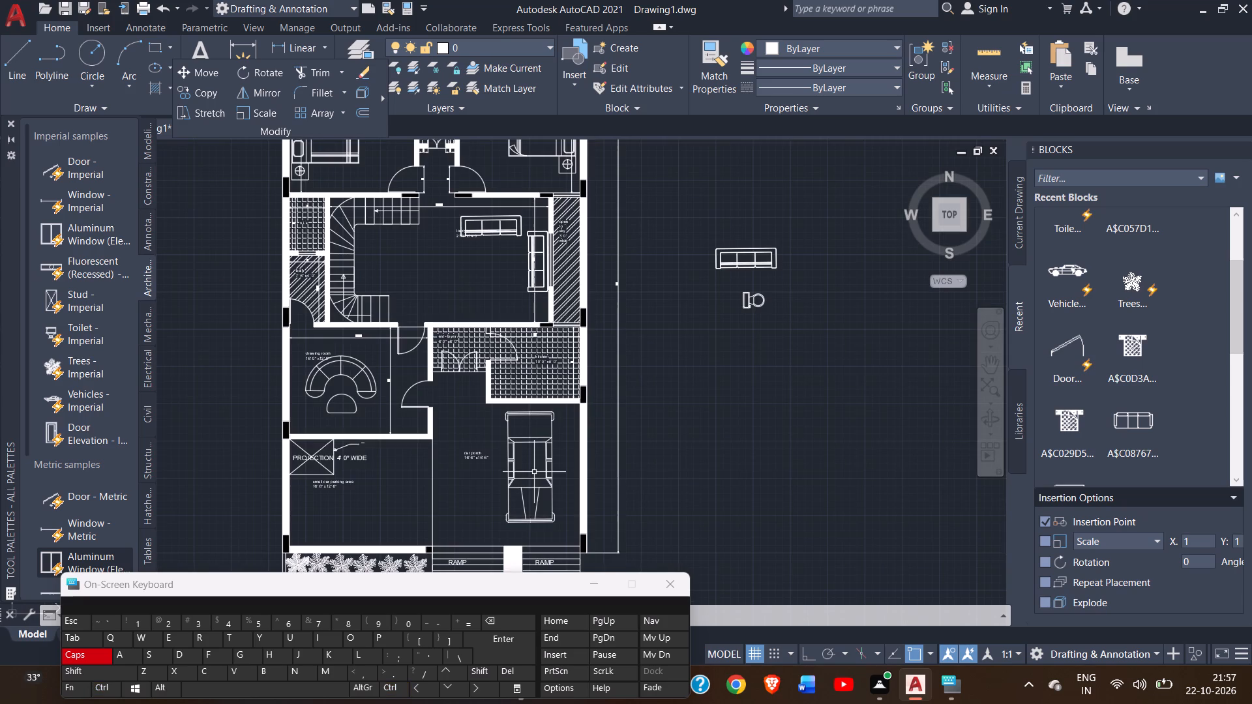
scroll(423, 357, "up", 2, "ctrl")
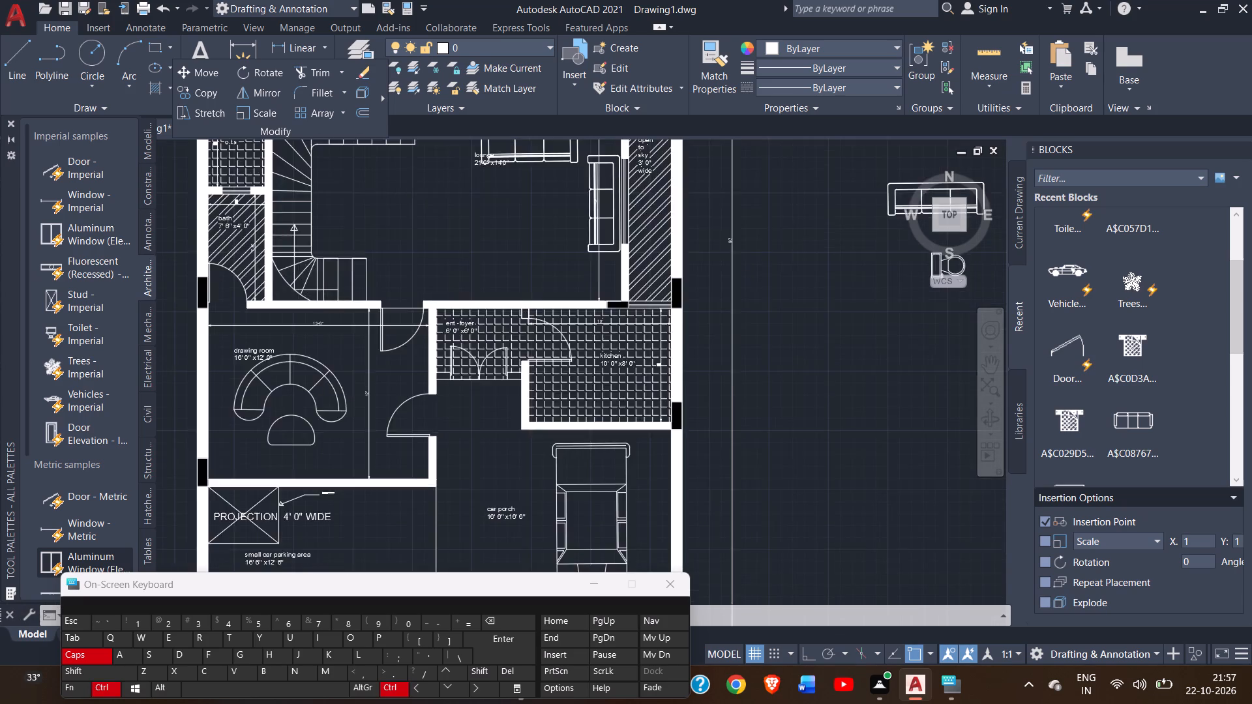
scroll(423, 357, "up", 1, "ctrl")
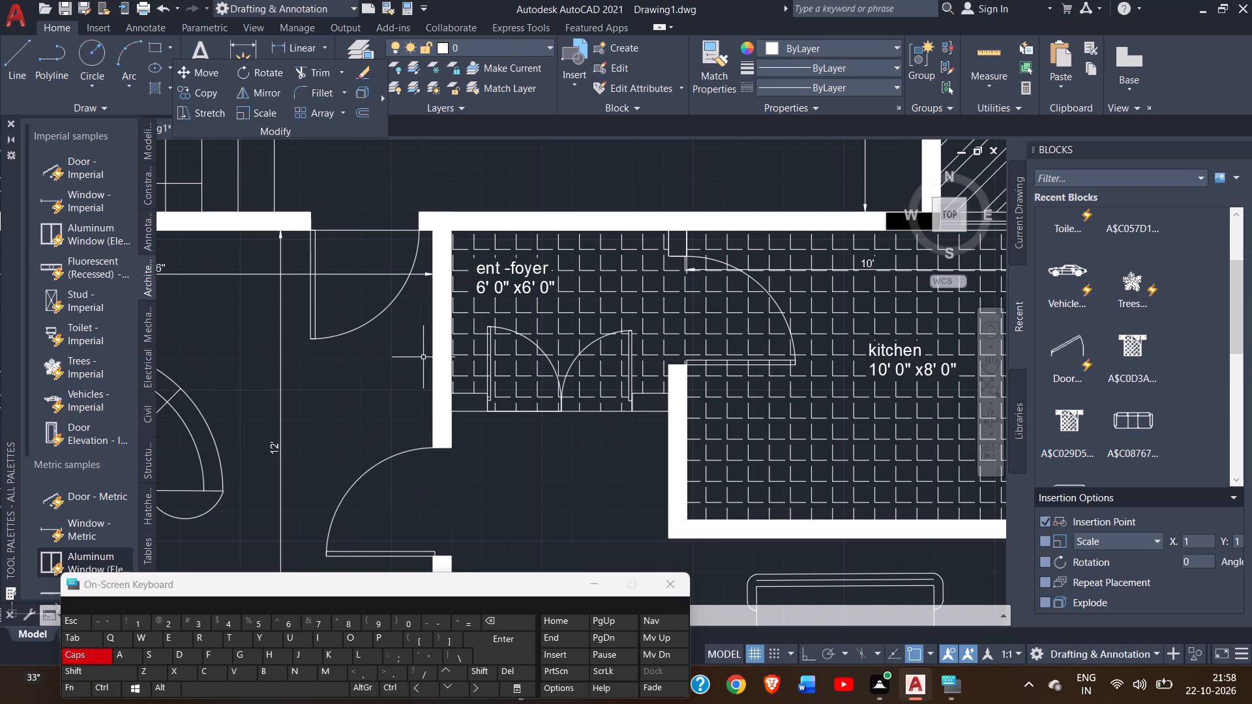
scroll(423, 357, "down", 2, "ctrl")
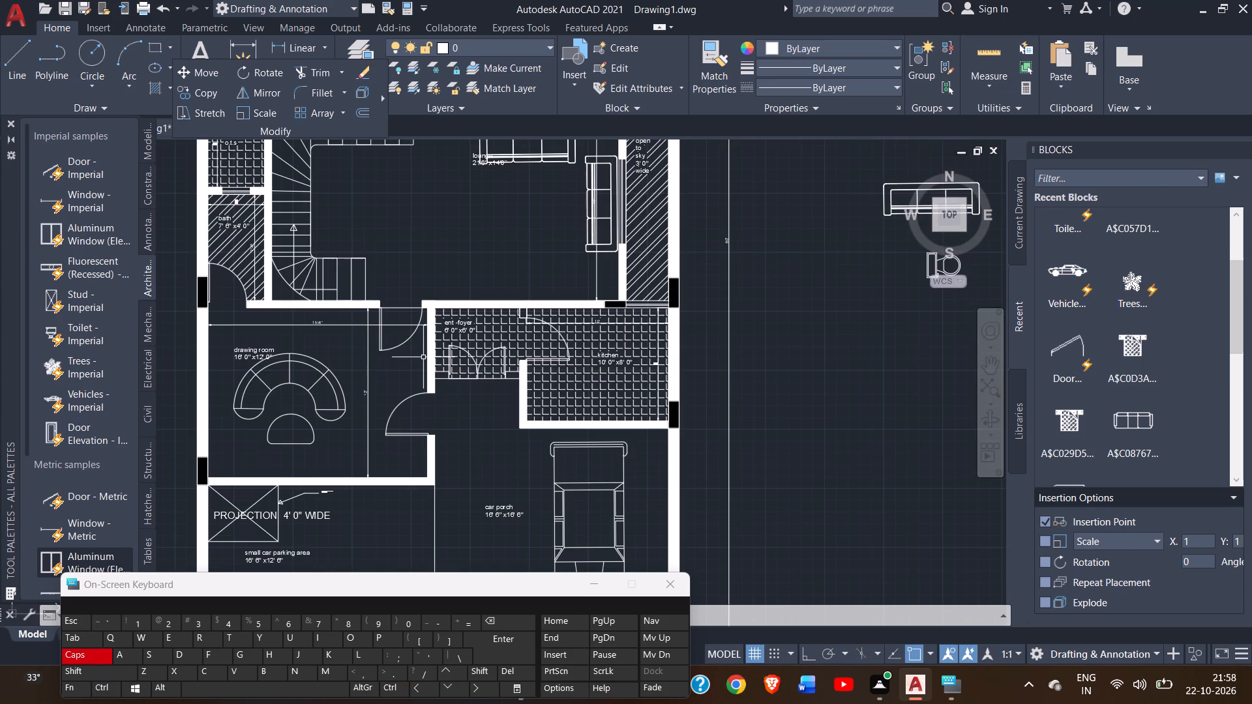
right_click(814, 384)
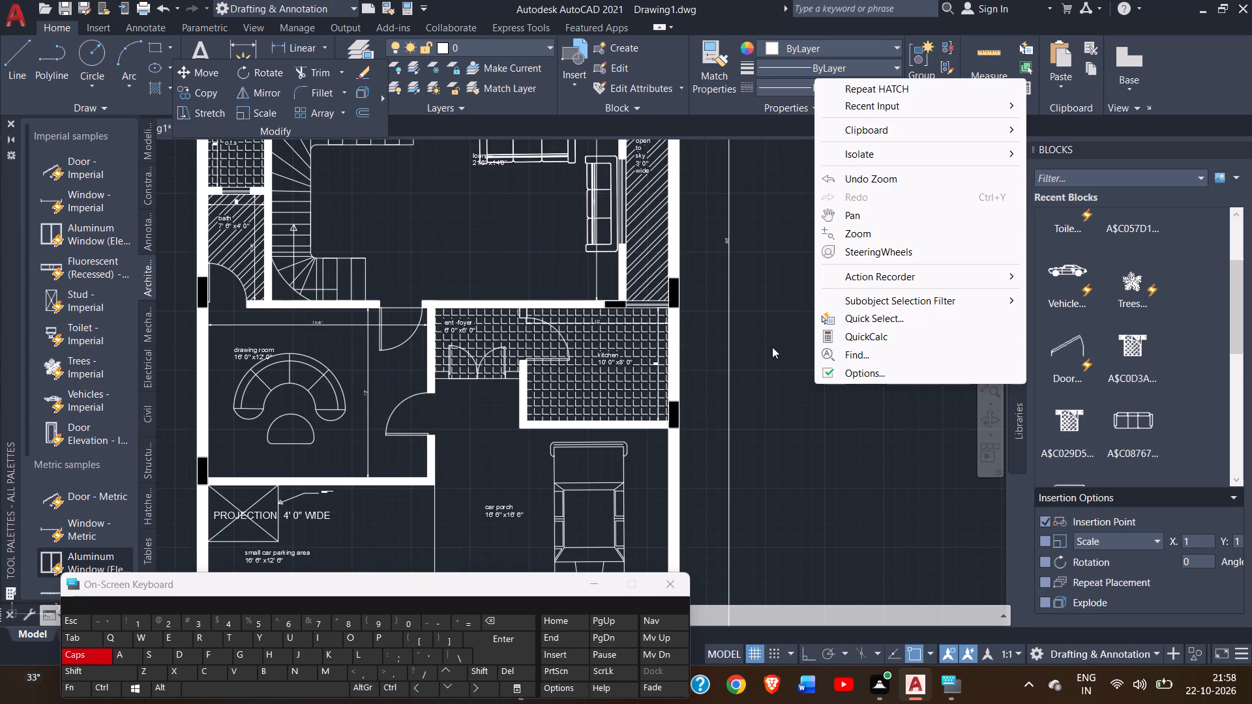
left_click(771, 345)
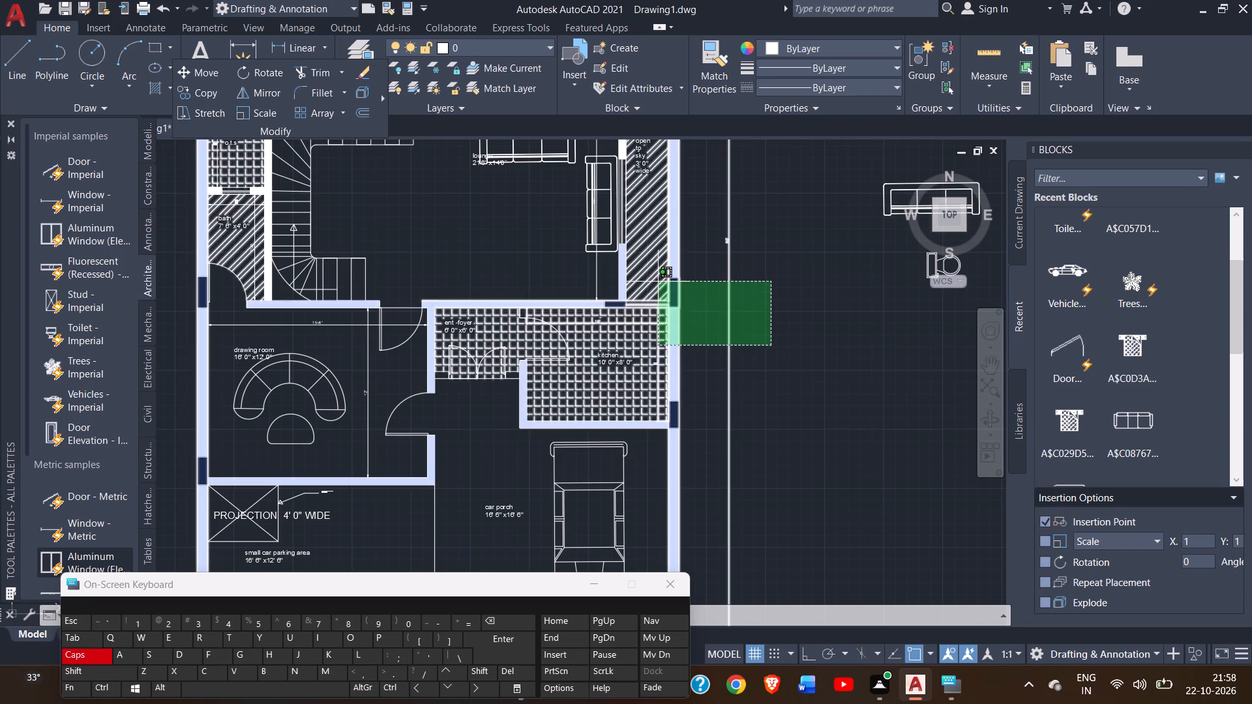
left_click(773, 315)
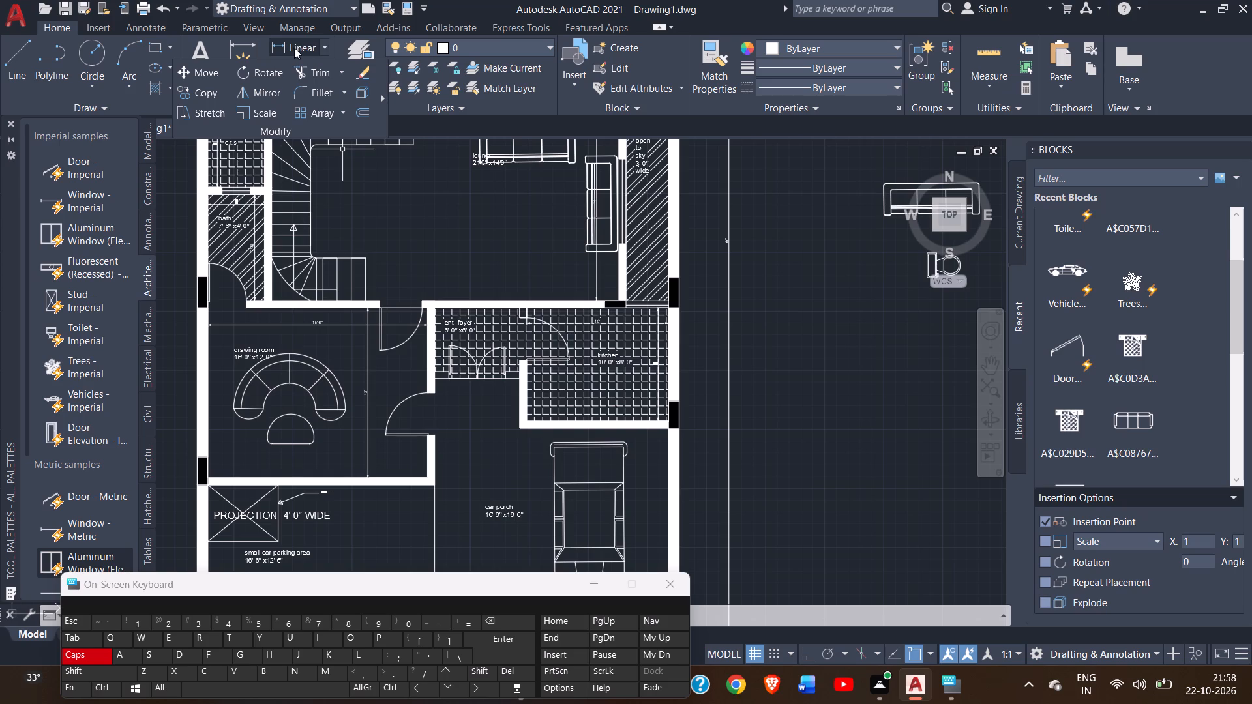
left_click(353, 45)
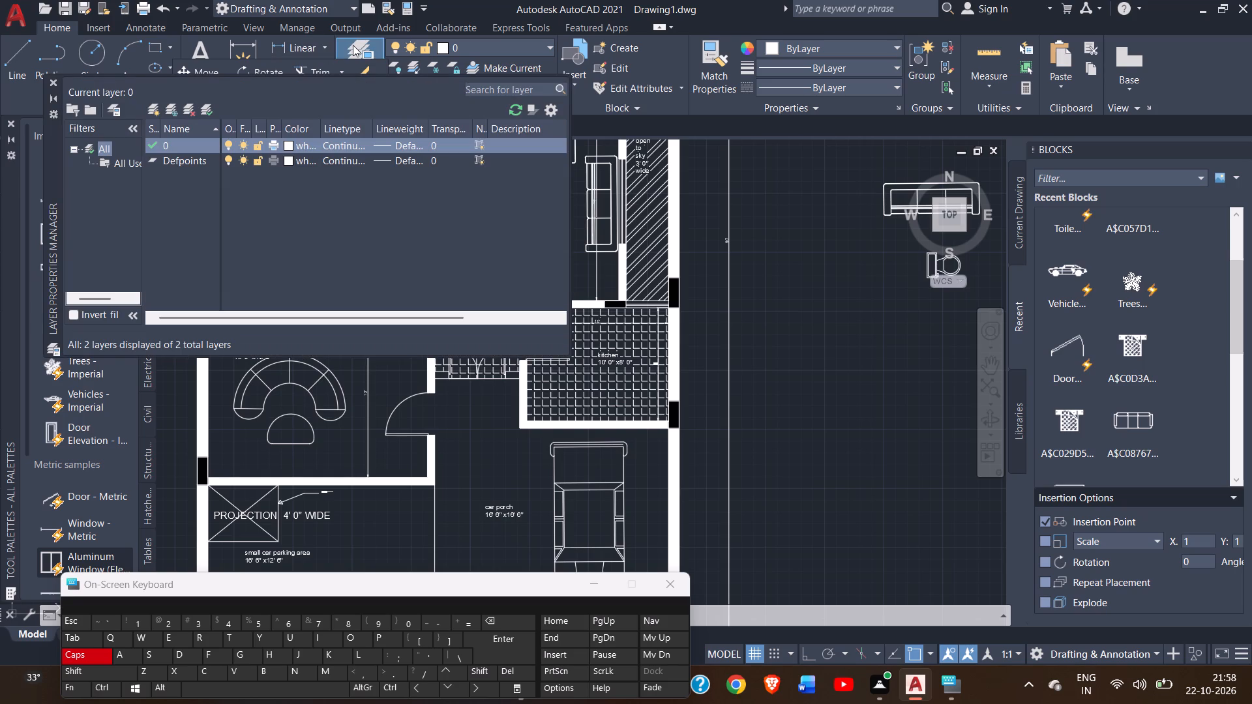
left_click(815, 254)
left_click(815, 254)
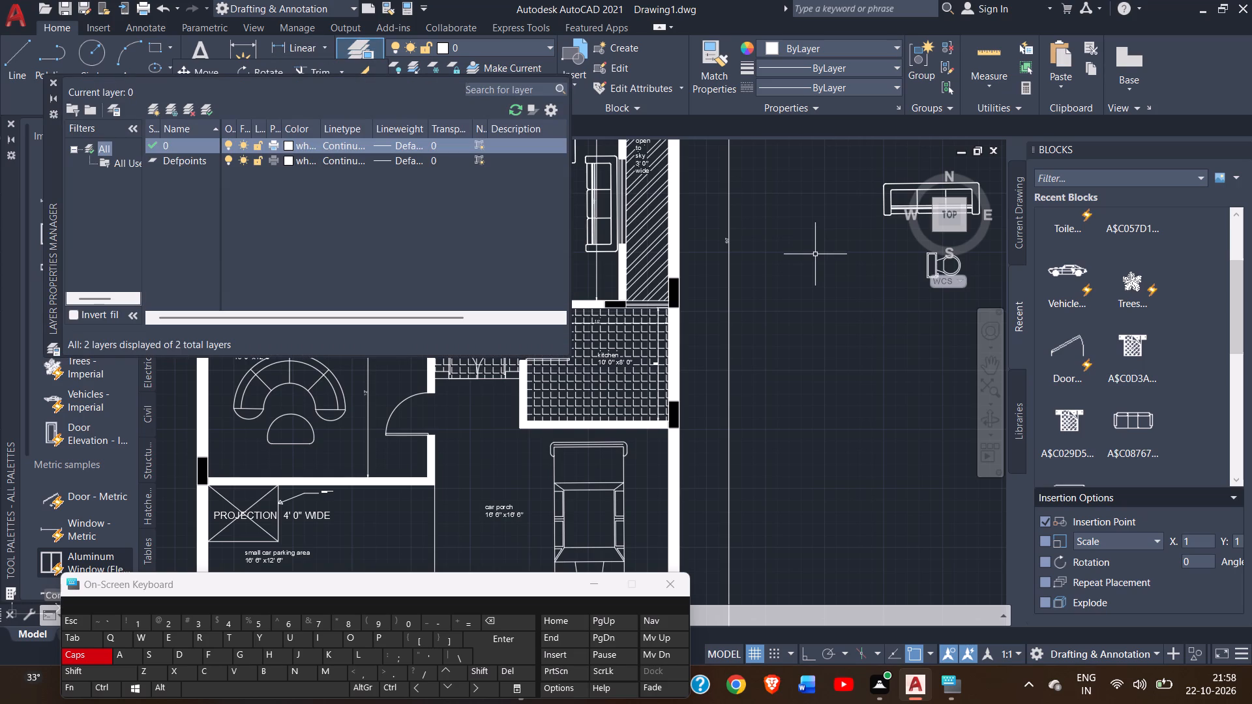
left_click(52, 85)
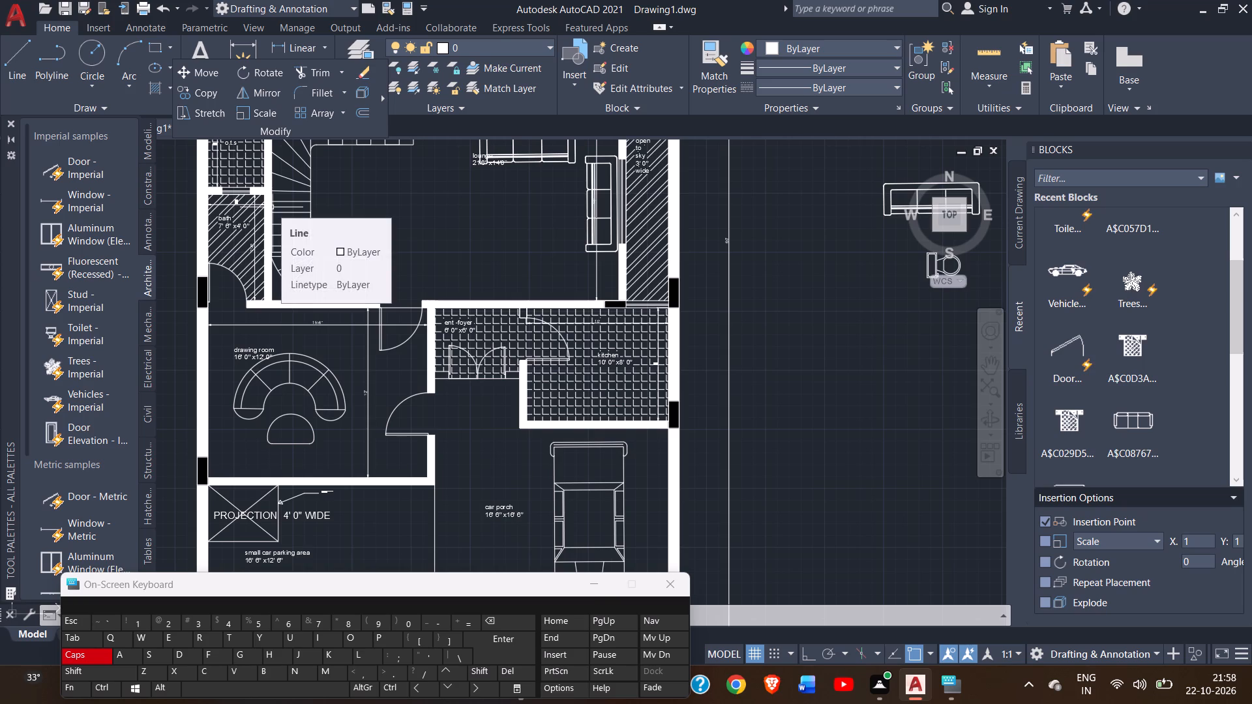
Delete the leftover toilet and sofa blocks lying outside the floor plan, east of the building.
scroll(396, 263, "down", 2, "ctrl")
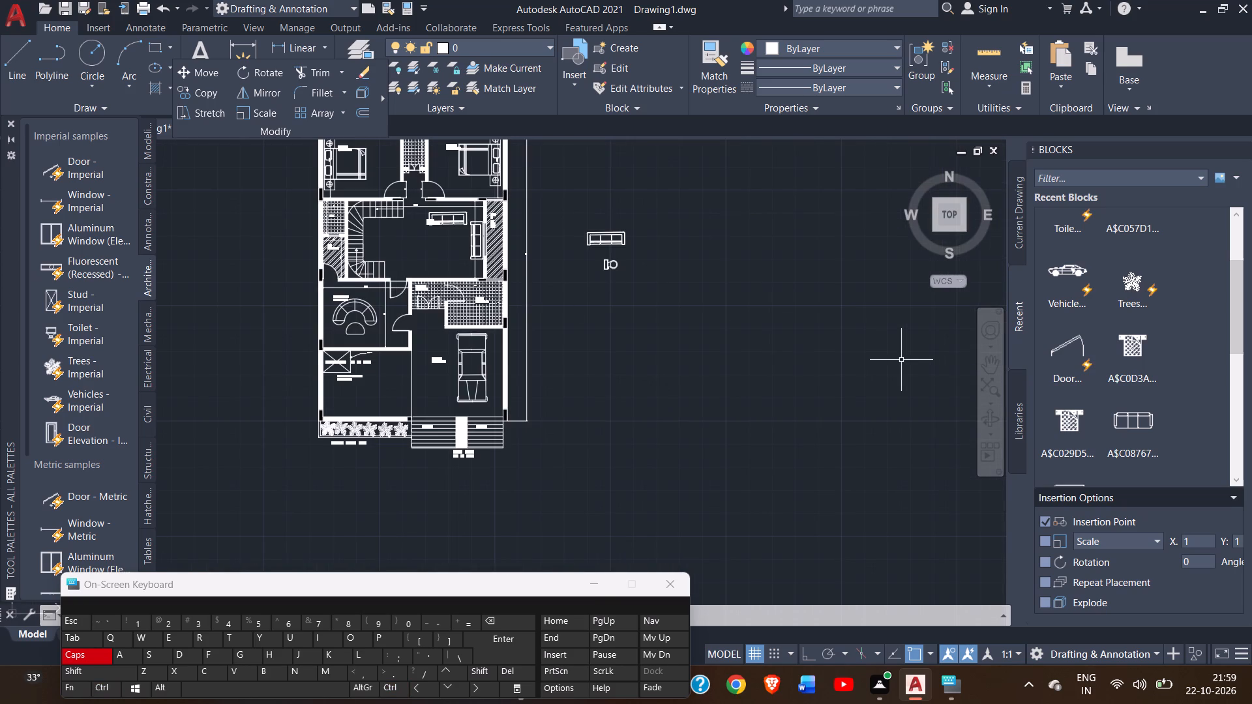
left_click(983, 367)
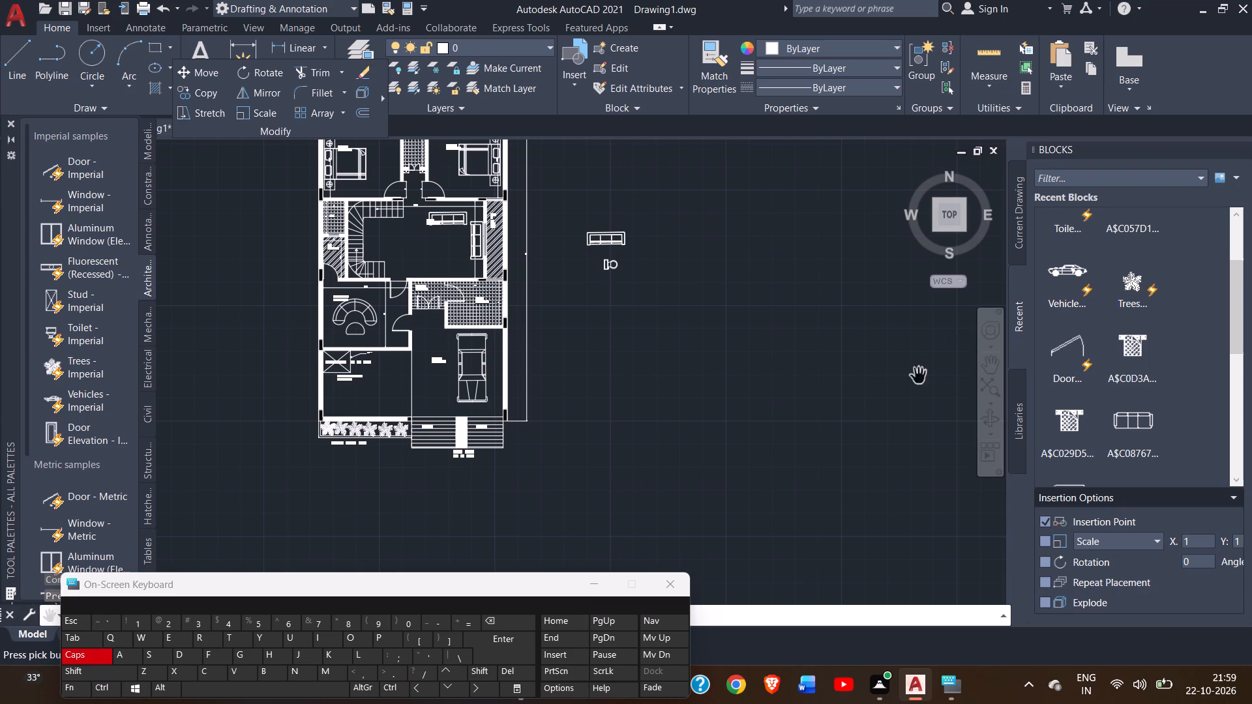
left_click_drag(775, 375, 863, 428)
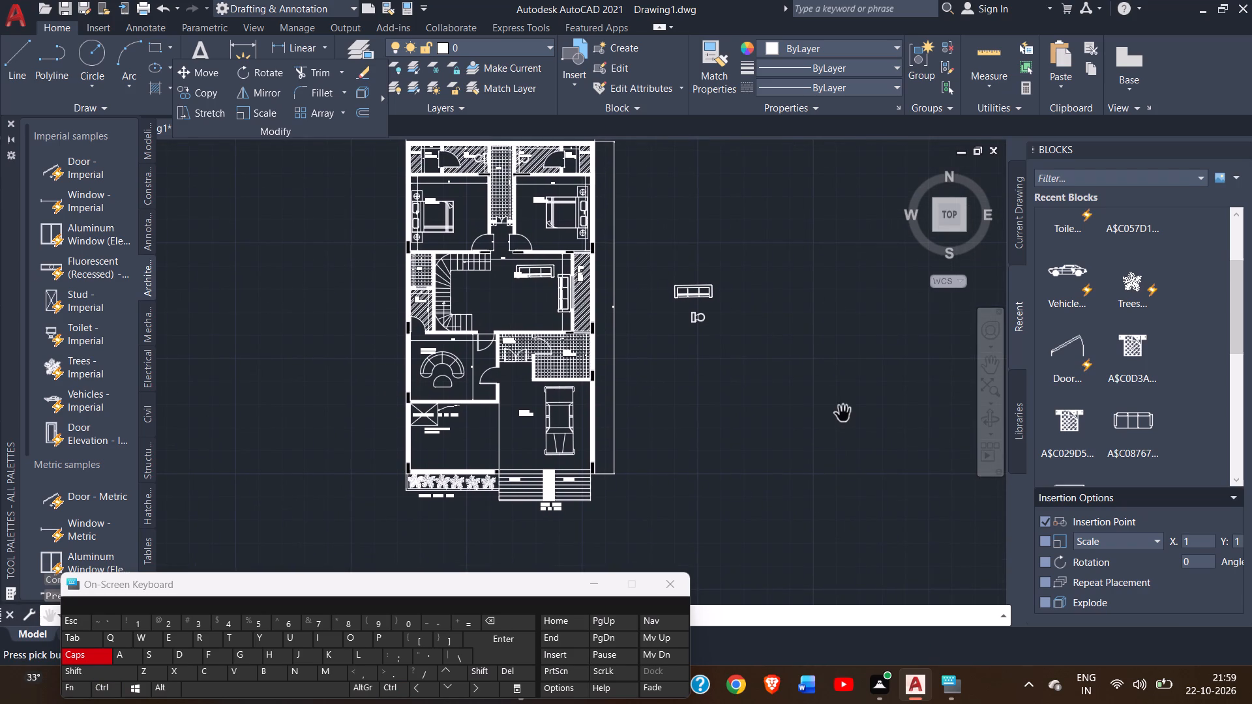
right_click(841, 408)
left_click(872, 428)
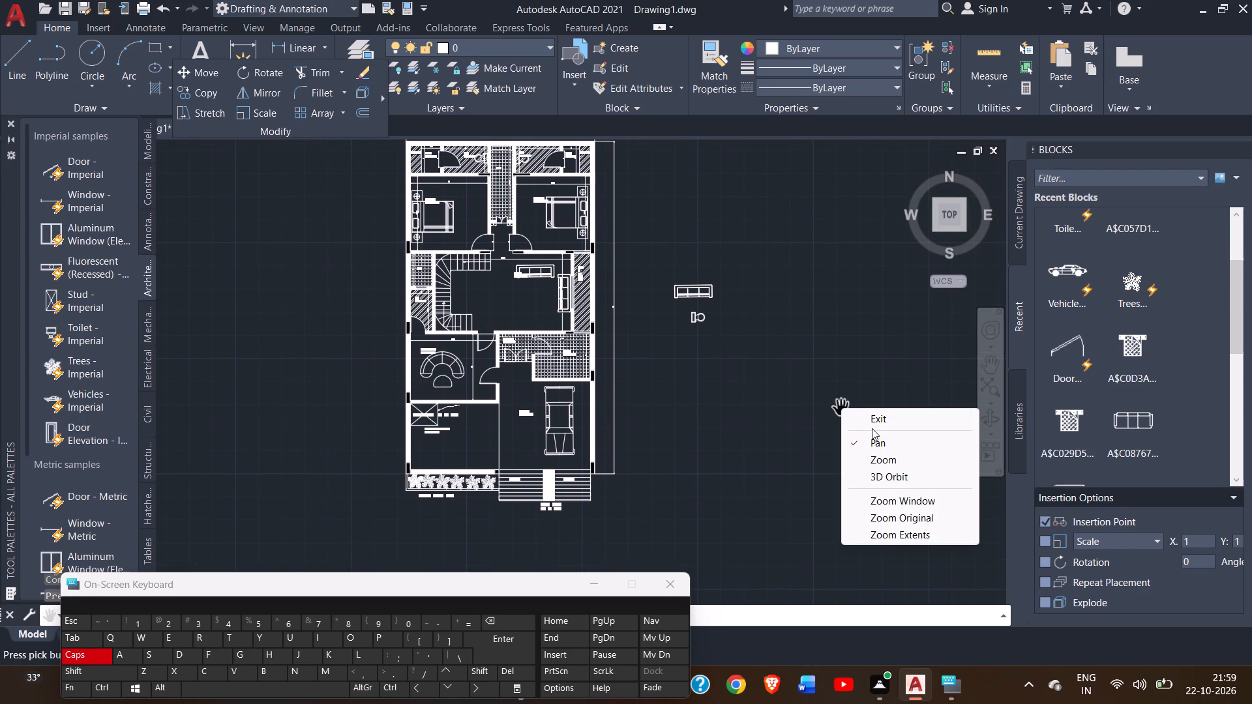
left_click(882, 422)
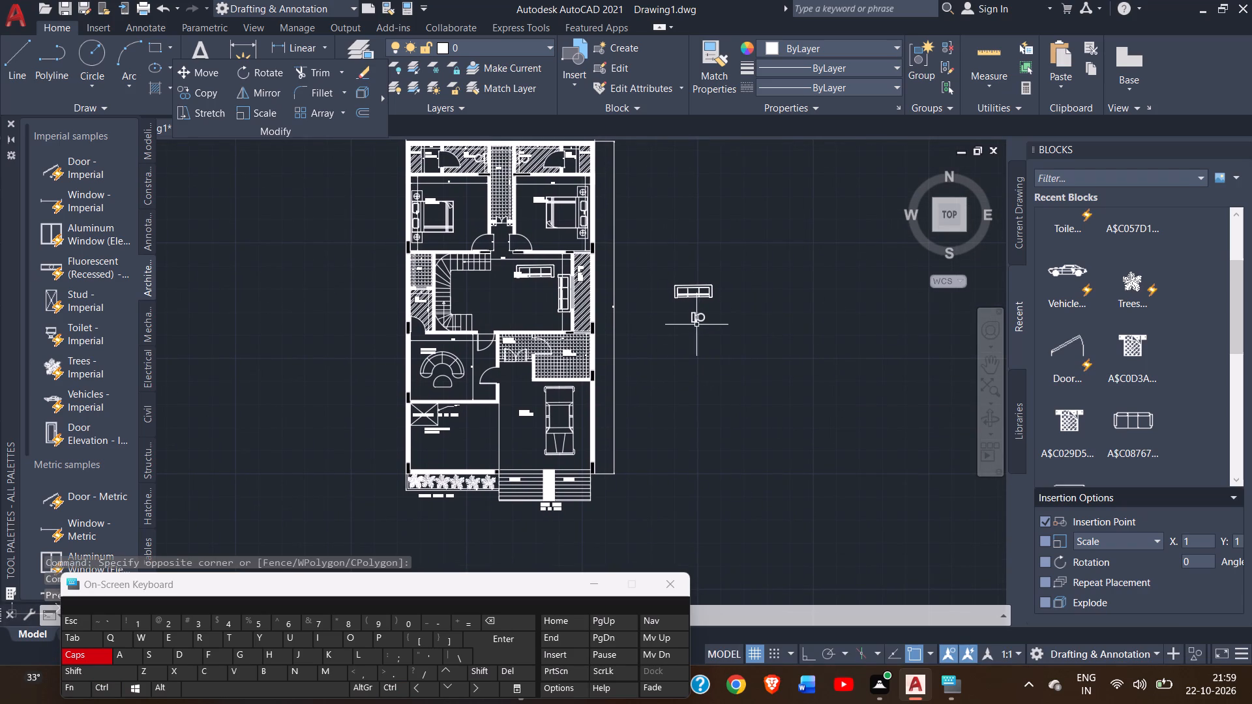
left_click(694, 319)
key("Delete")
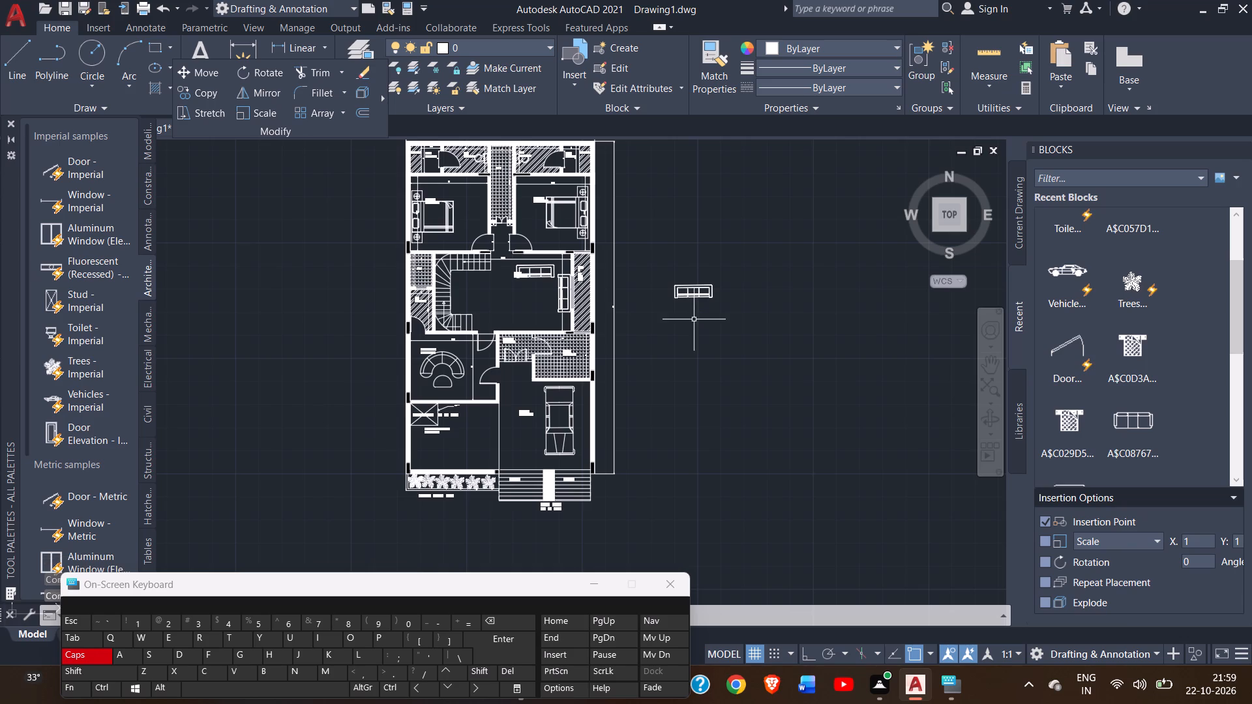
left_click(689, 293)
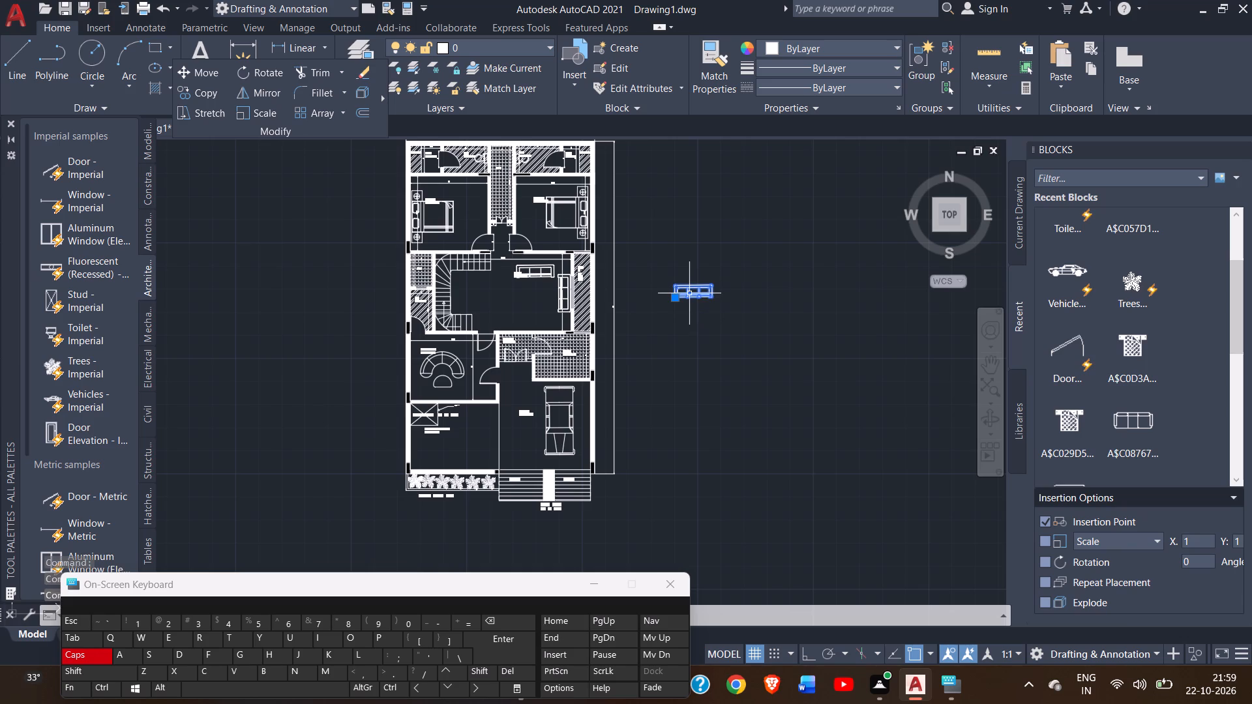
key("Delete")
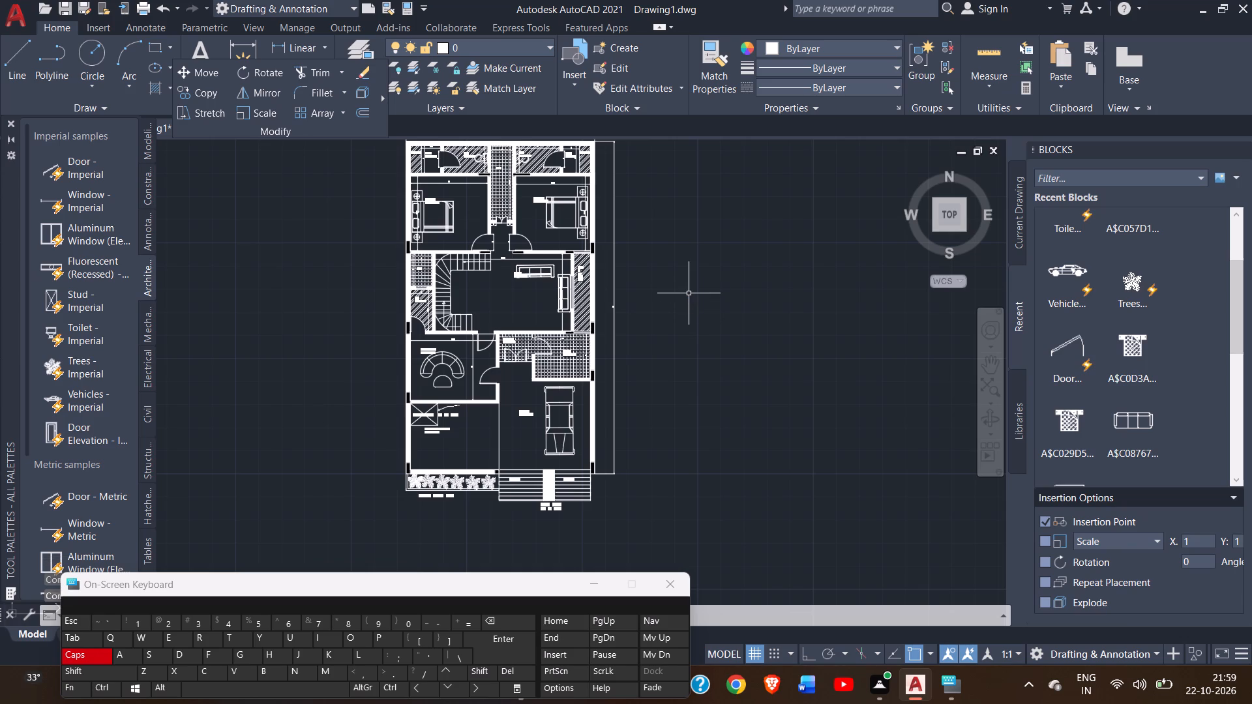
Set up a plot with the DWG To PDF.pc3 plotter and a window plot area enclosing the whole floor plan.
key("ctrl+p")
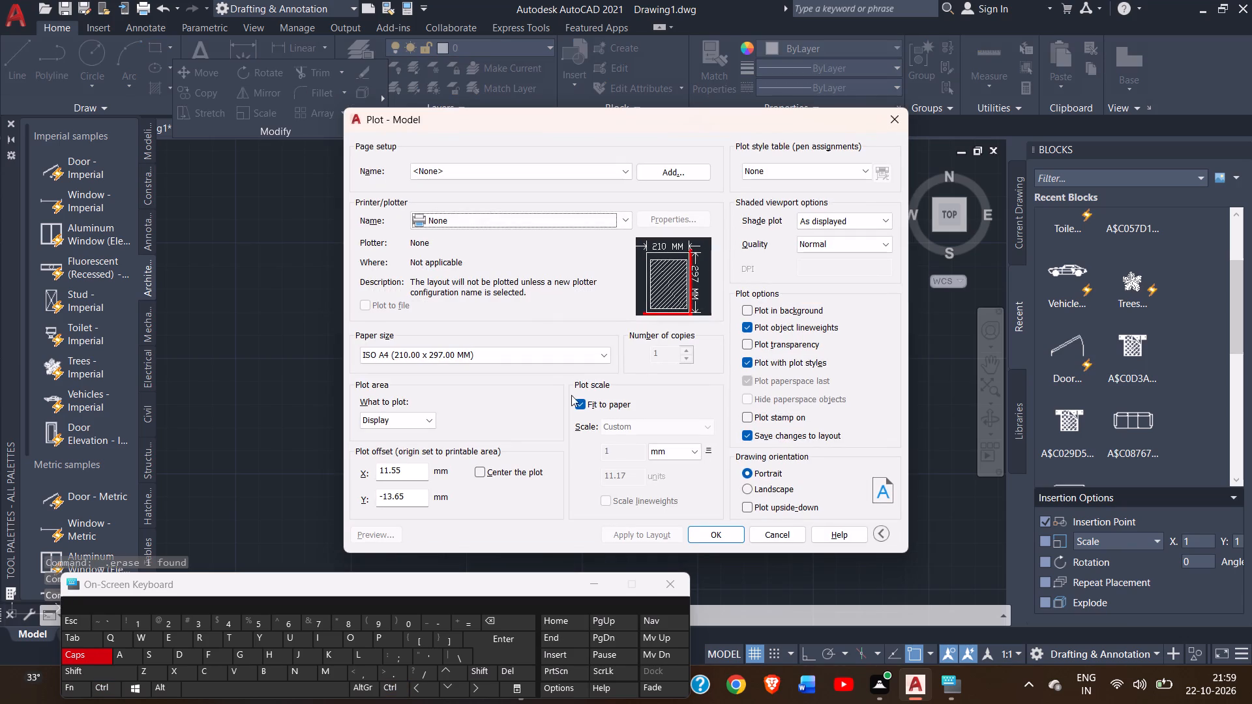
left_click(505, 226)
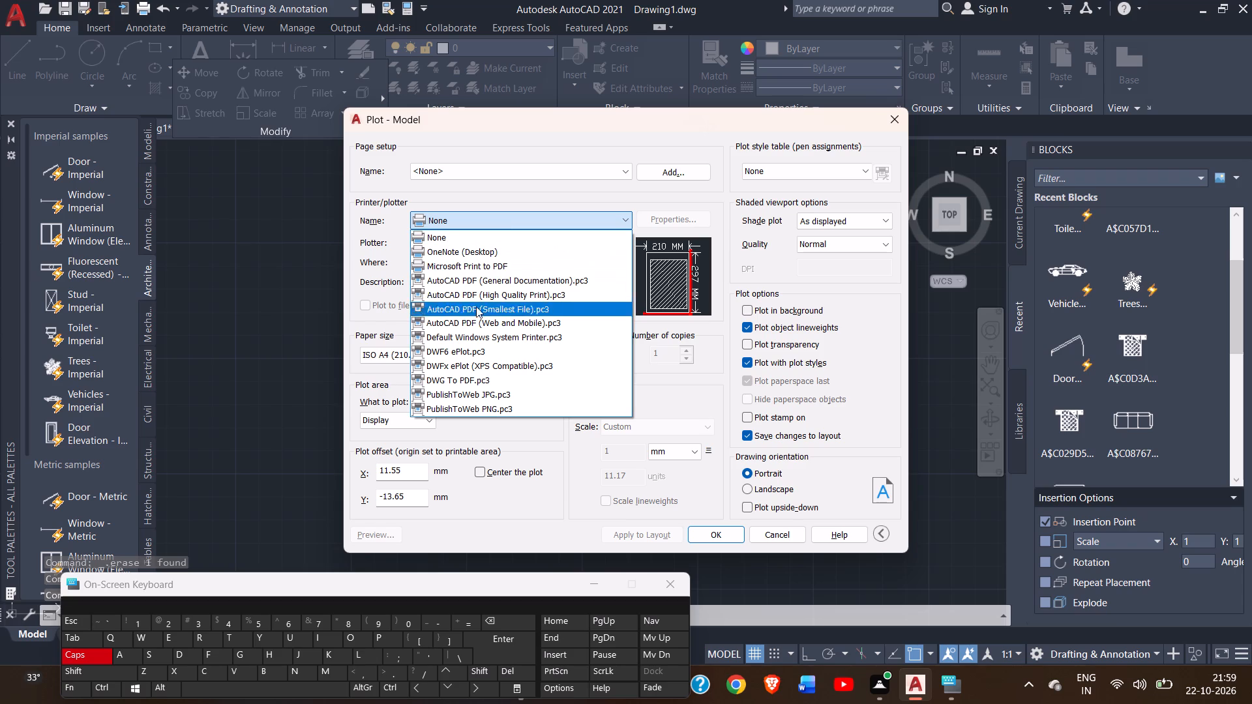
left_click(452, 377)
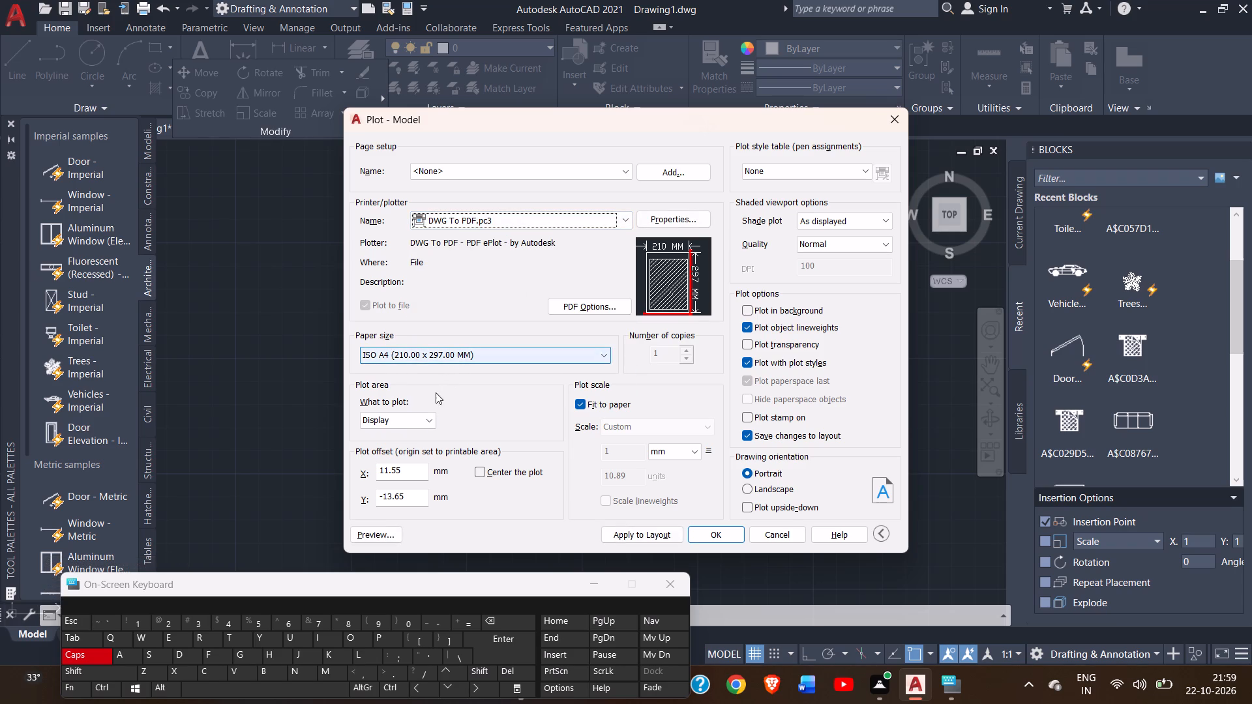
left_click(413, 421)
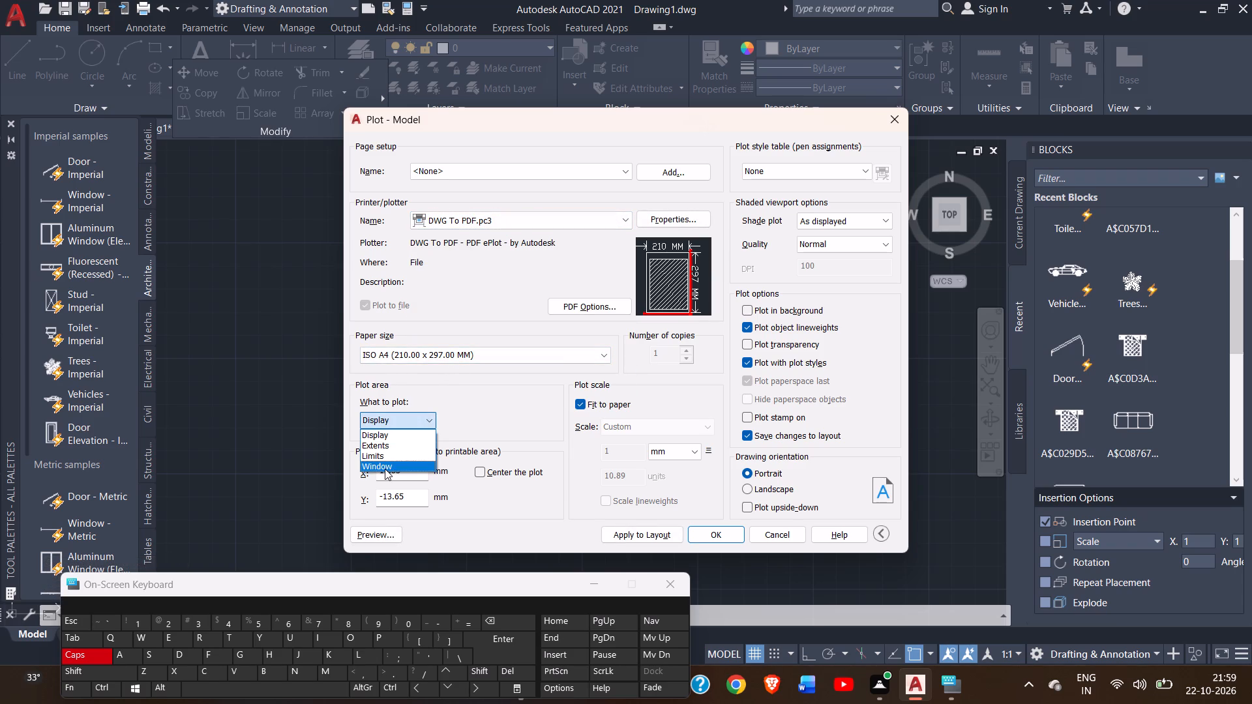
left_click(385, 469)
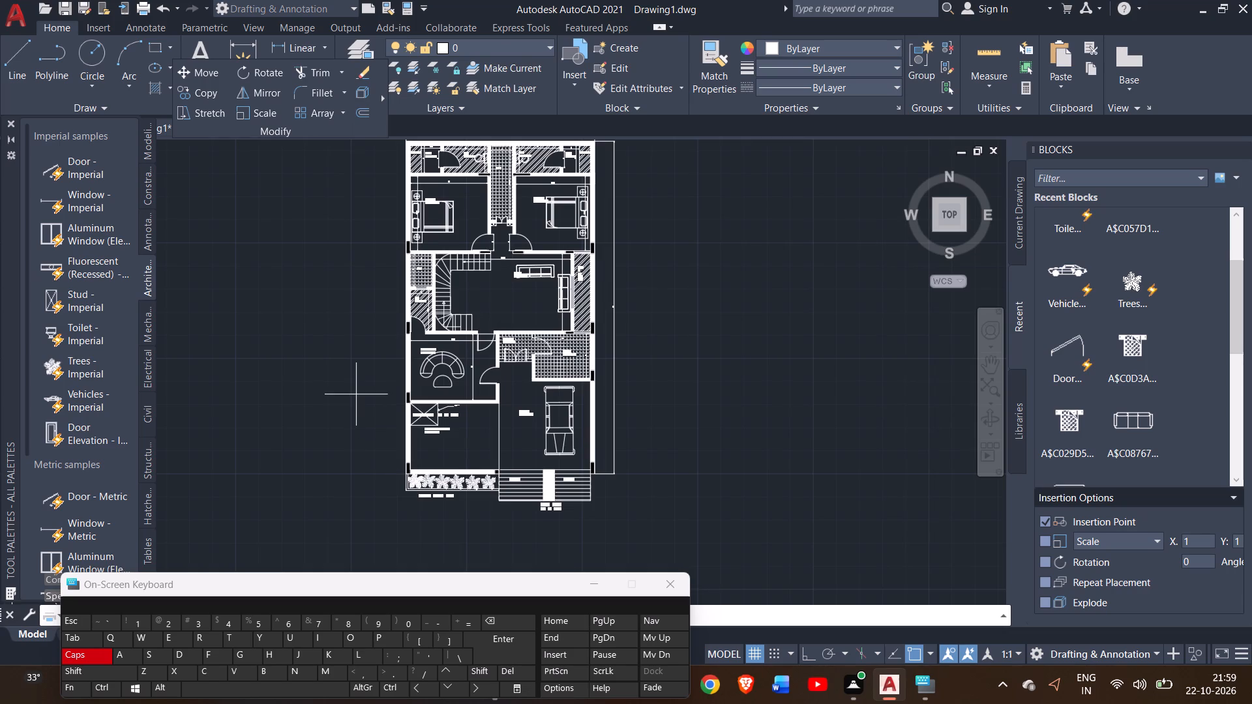
scroll(356, 394, "down", 1, "ctrl")
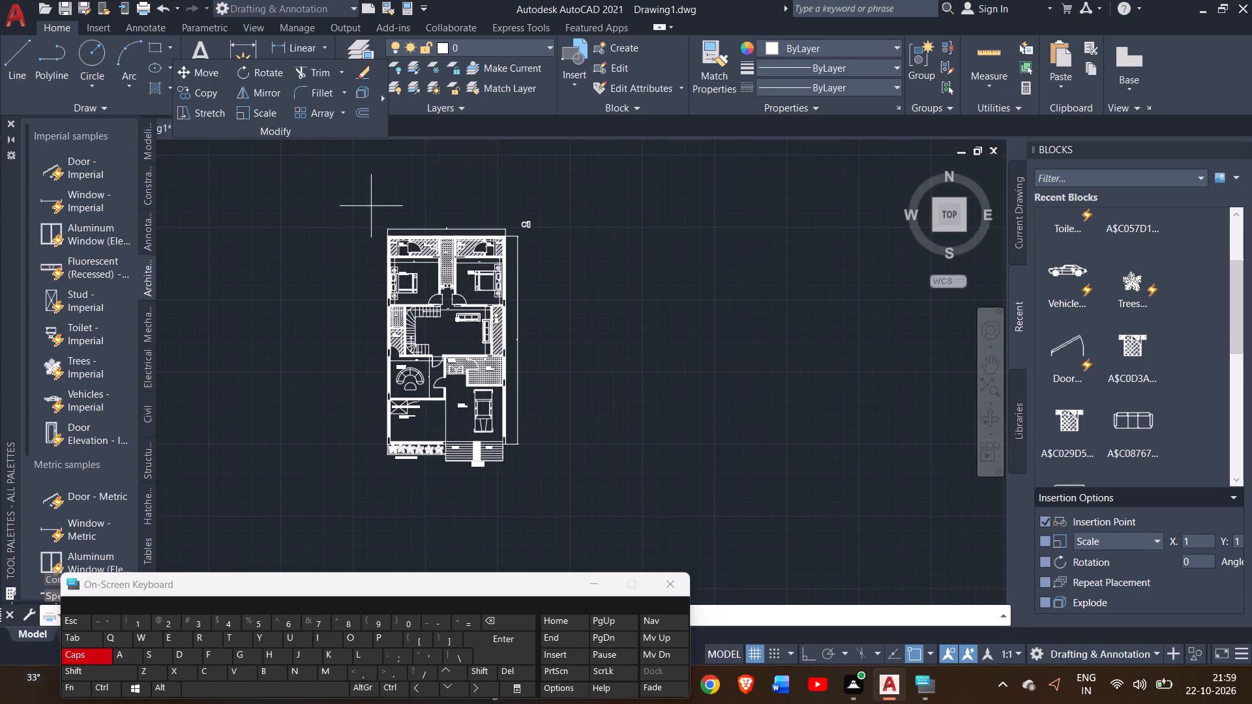
left_click_drag(371, 206, 492, 411)
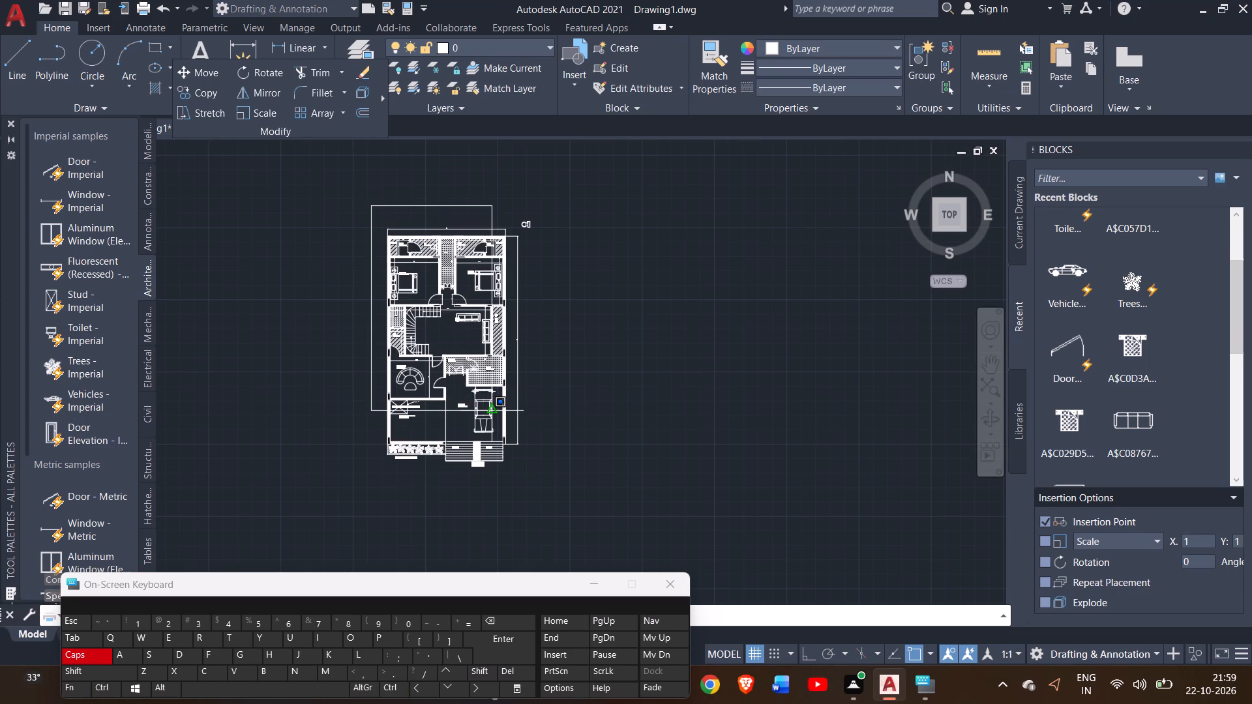
left_click_drag(492, 411, 521, 453)
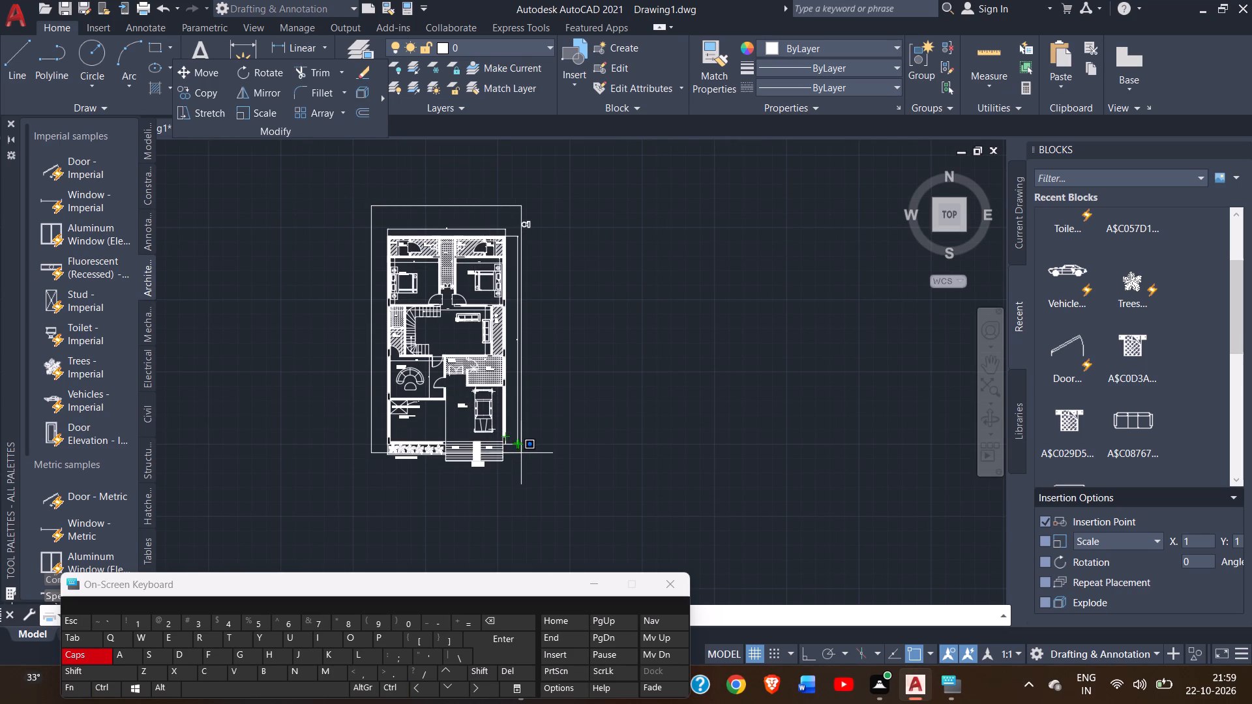
left_click_drag(521, 453, 519, 463)
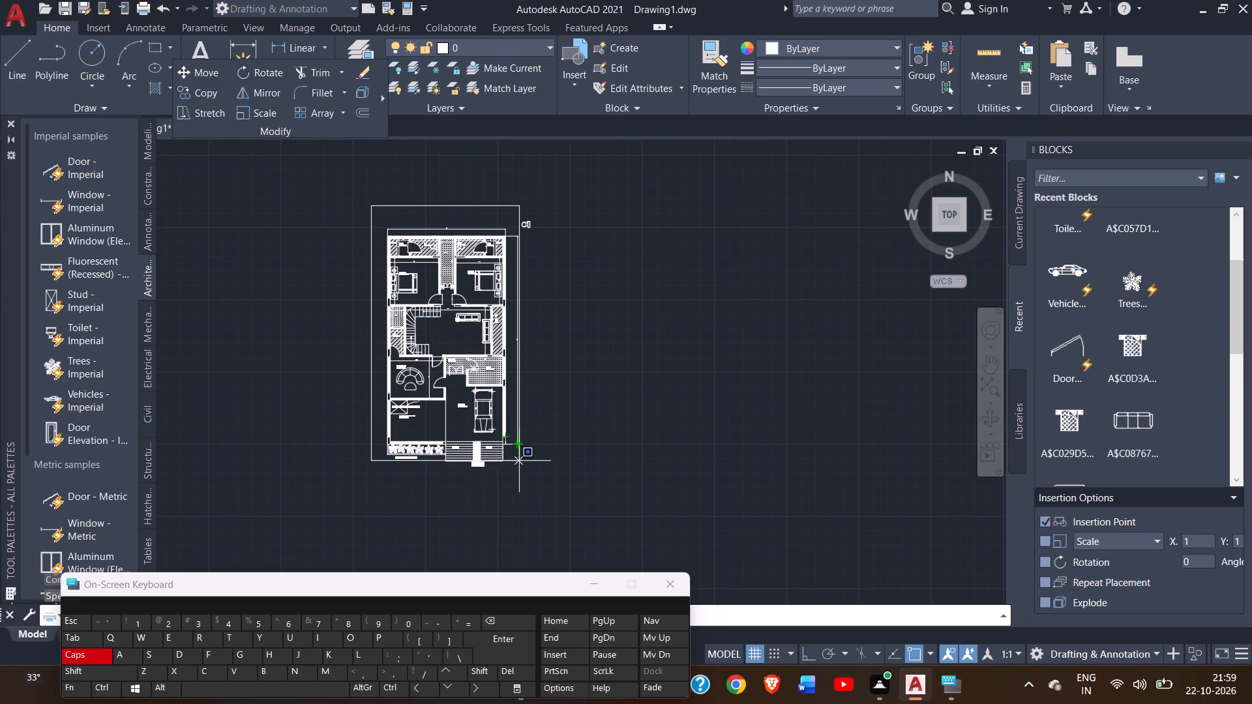
left_click_drag(519, 463, 519, 469)
left_click(519, 469)
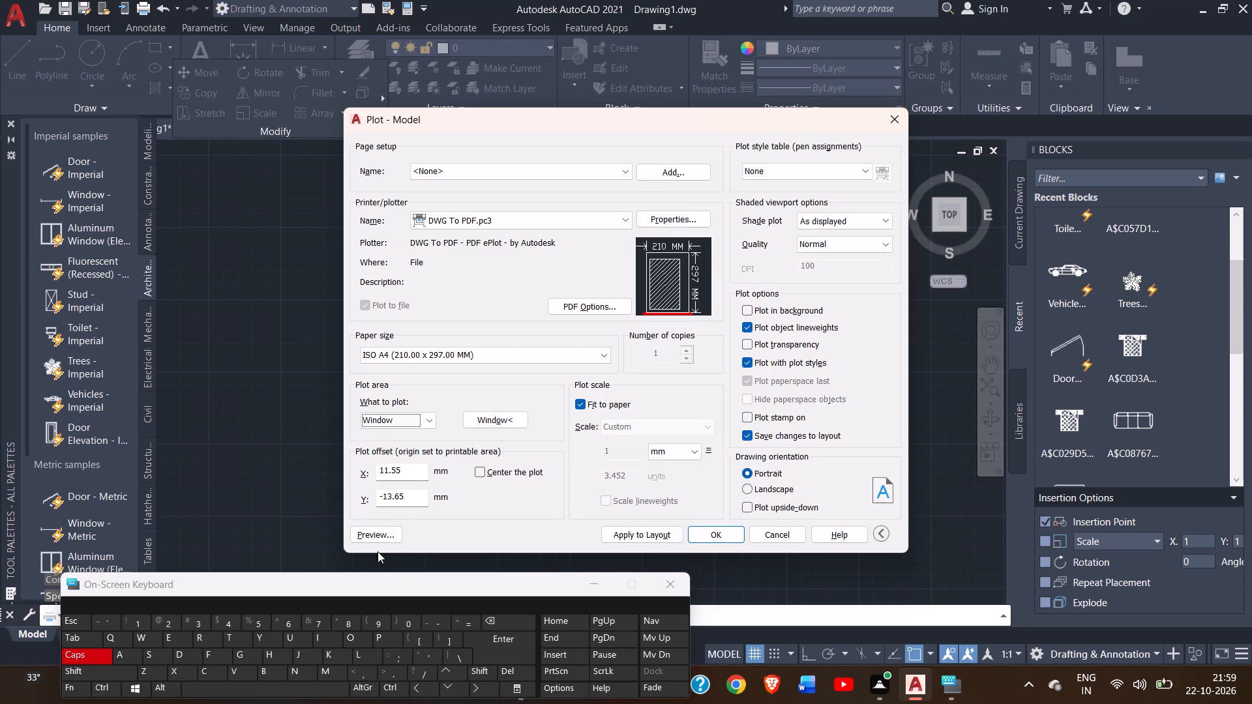
Preview the plot, examine how the floor plan sits and reads on the sheet, and return to the plot settings.
left_click(378, 530)
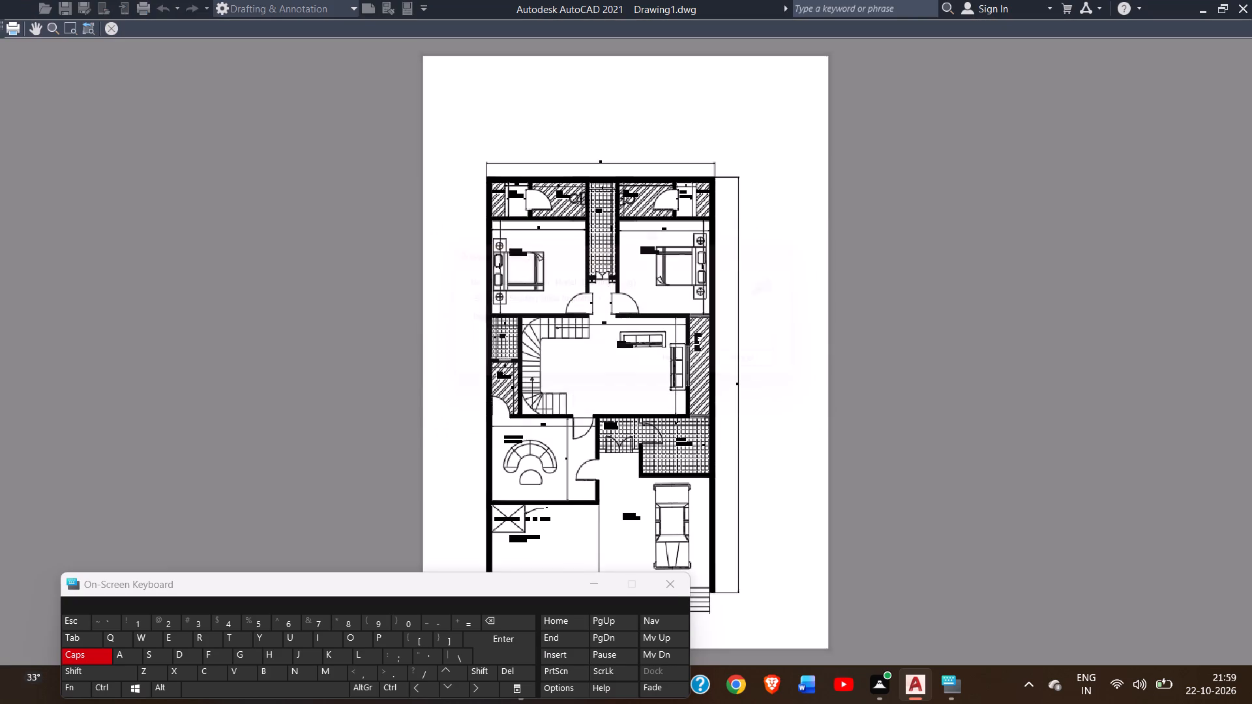
scroll(677, 364, "down", 1)
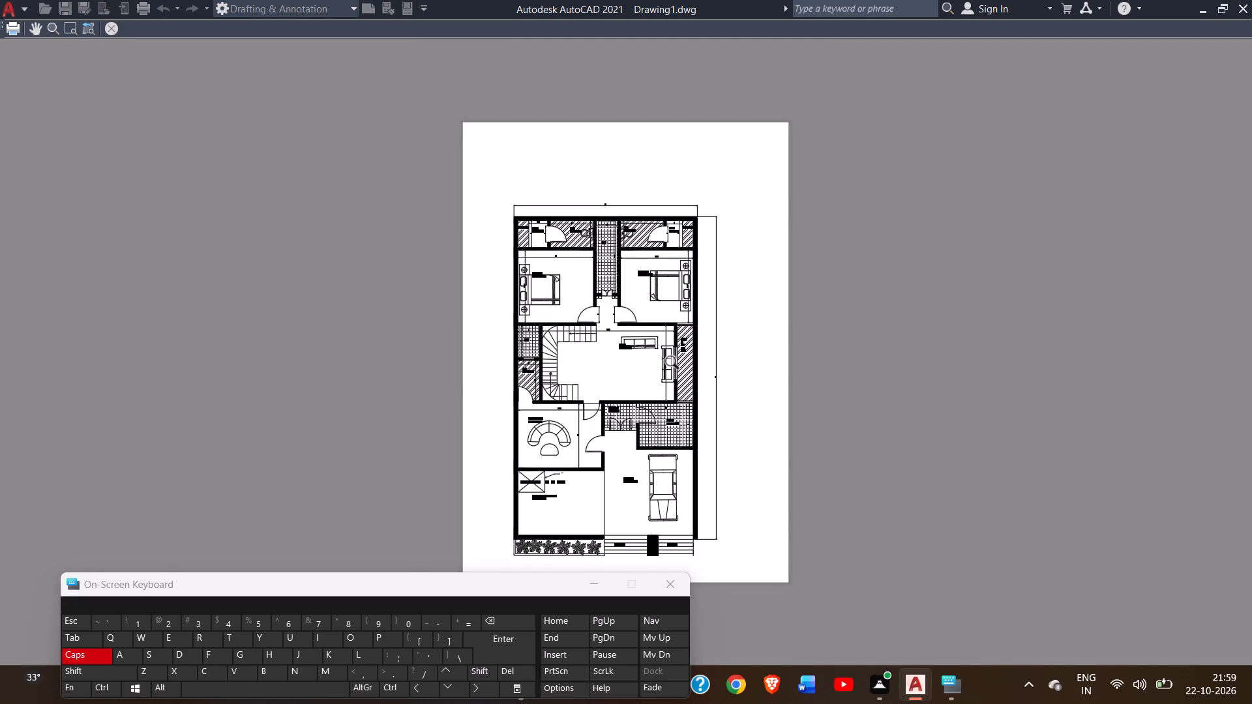
scroll(677, 364, "up", 3, "ctrl")
scroll(677, 364, "down", 1, "ctrl")
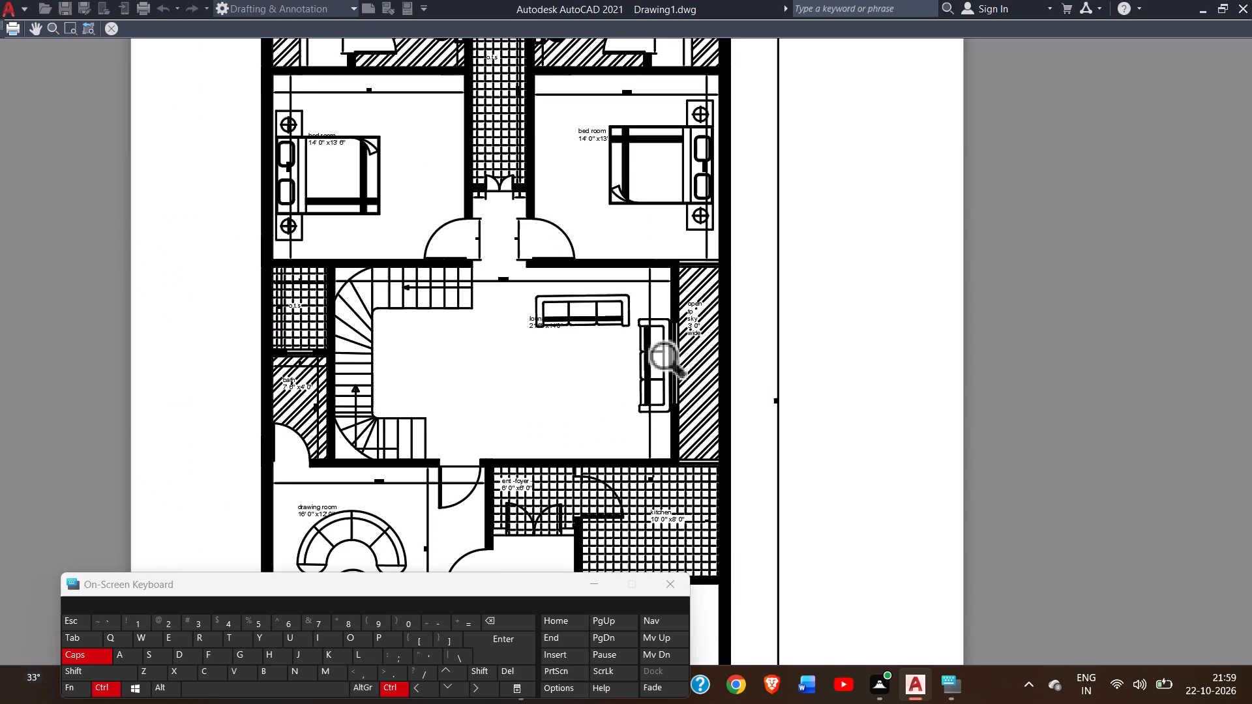
scroll(677, 364, "down", 2, "ctrl")
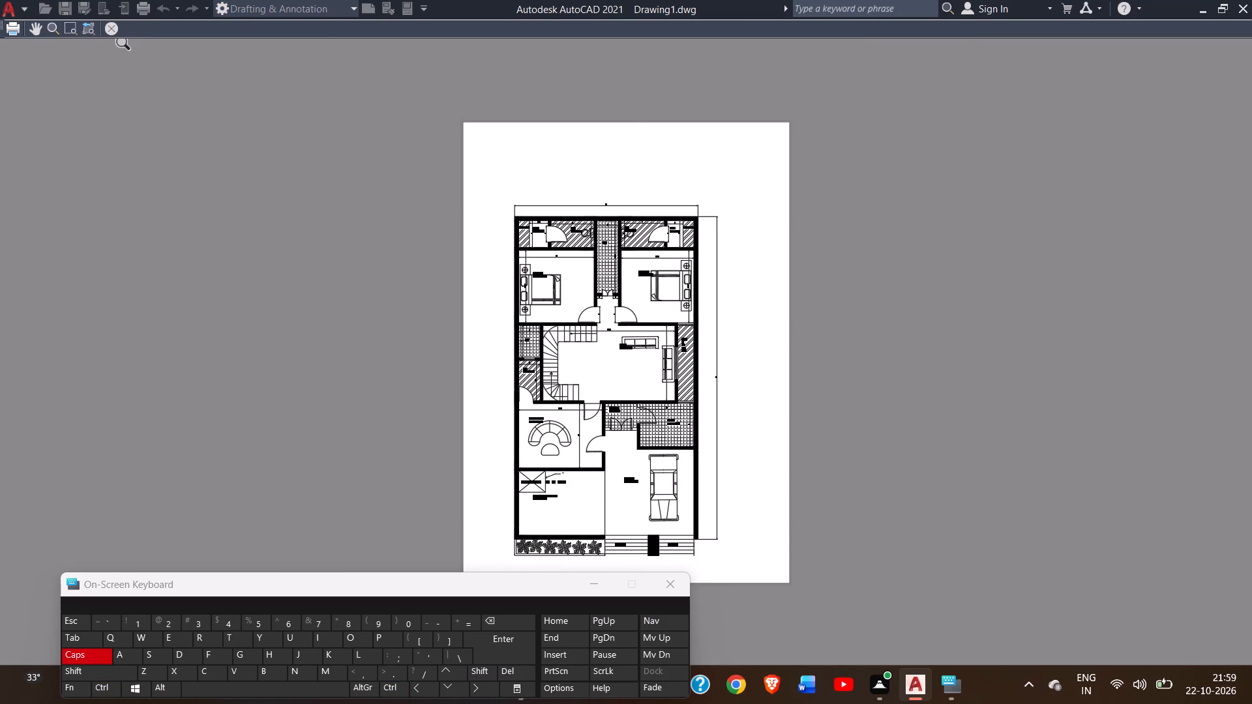
left_click(111, 28)
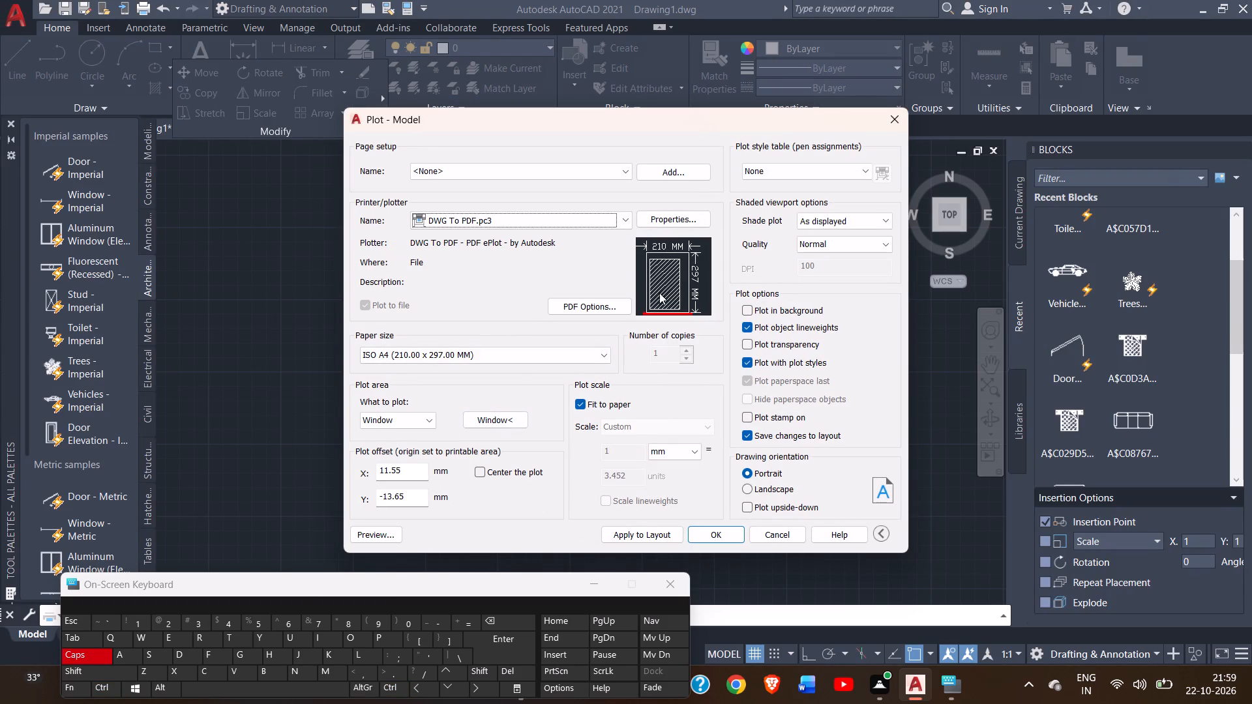
Set the plot style table to acad.ctb and assign it to all layouts.
left_click(805, 170)
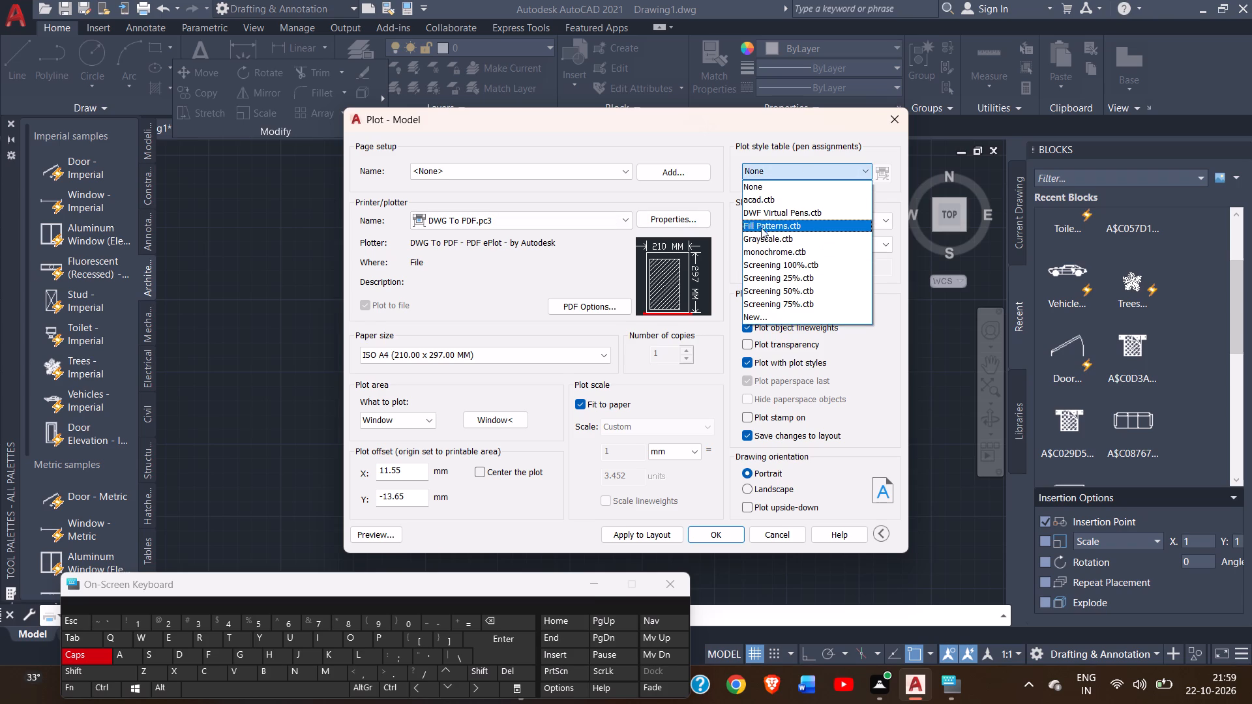
left_click(763, 198)
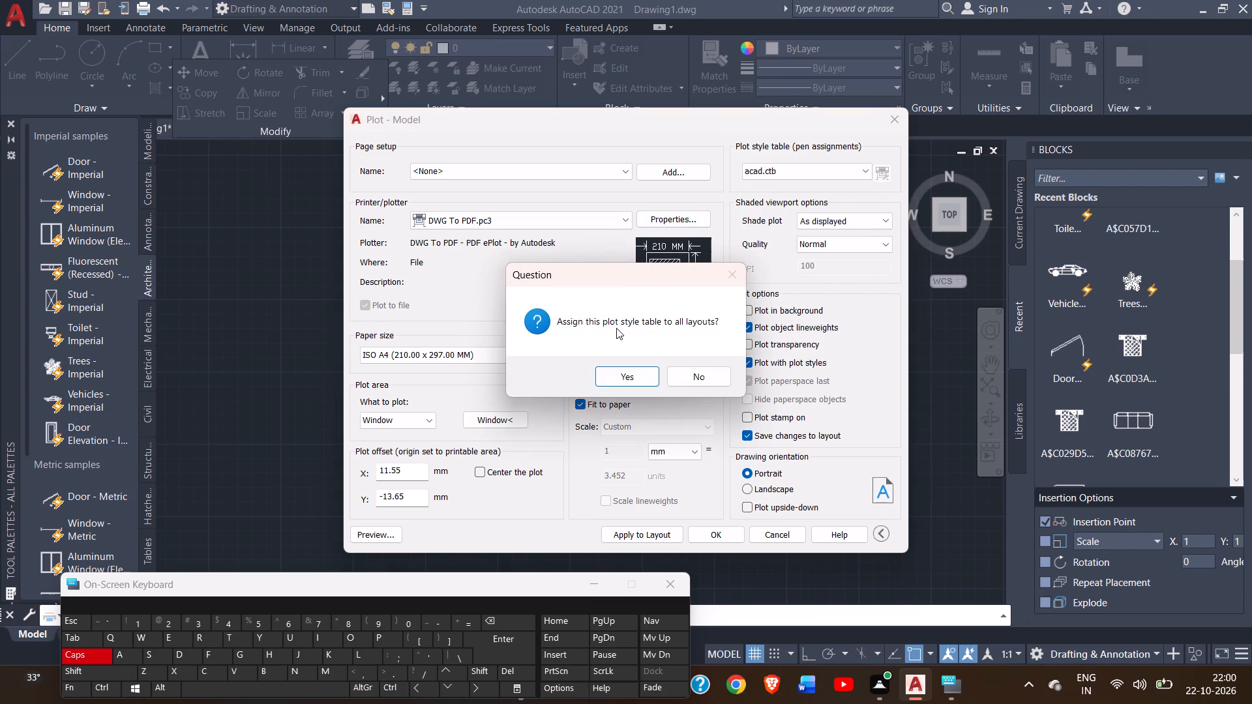
left_click(609, 370)
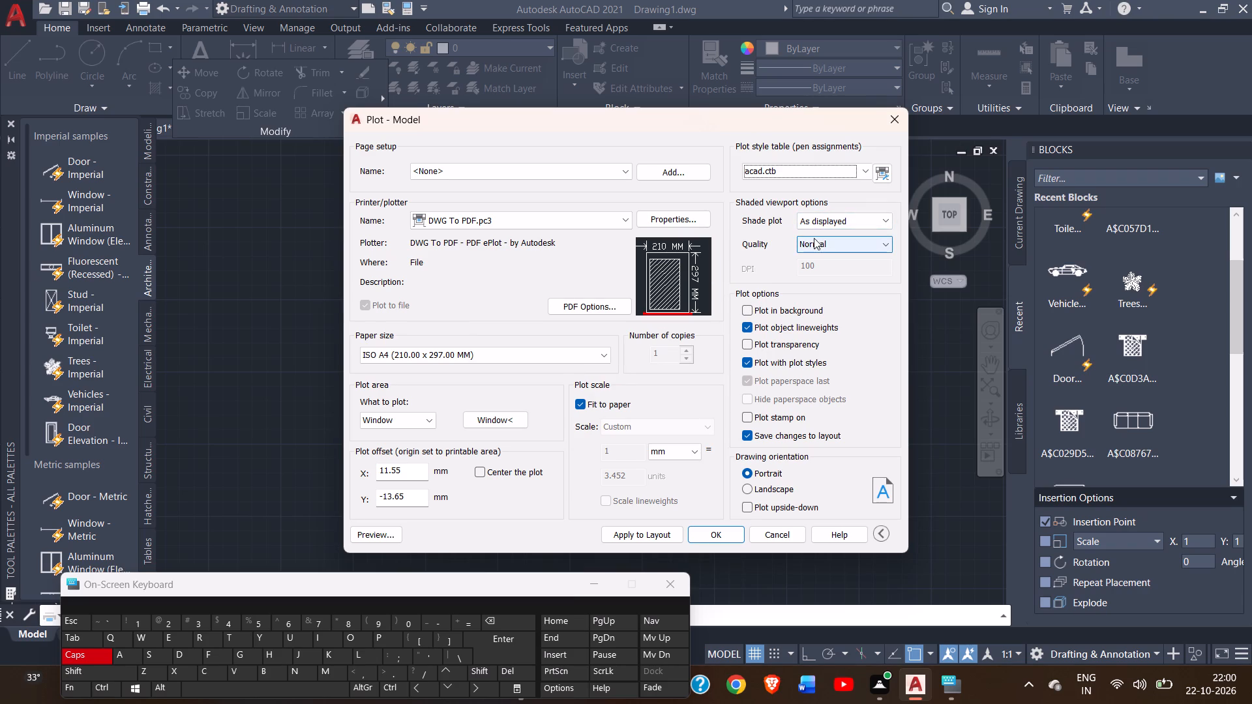
Plot the floor plan to a PDF named PLANING 22 in the Documents folder and close the PDF that opens.
left_click(711, 531)
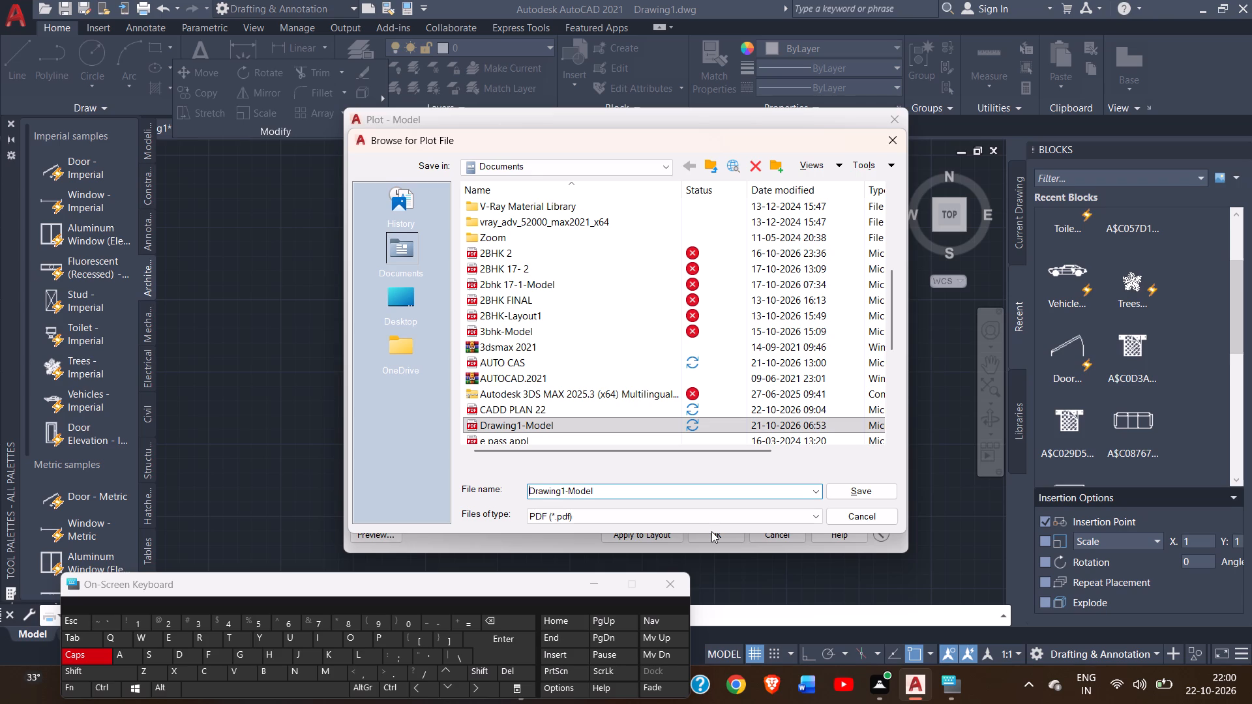
left_click(670, 489)
key("BackSpace")
key("BackSpace")
key("BackSpace")
key("BackSpace")
key("BackSpace")
key("BackSpace")
key("BackSpace")
key("BackSpace")
key("BackSpace")
key("BackSpace")
key("BackSpace")
key("BackSpace")
key("BackSpace")
key("BackSpace")
key("BackSpace")
key("BackSpace")
key("BackSpace")
key("BackSpace")
key("BackSpace")
key("BackSpace")
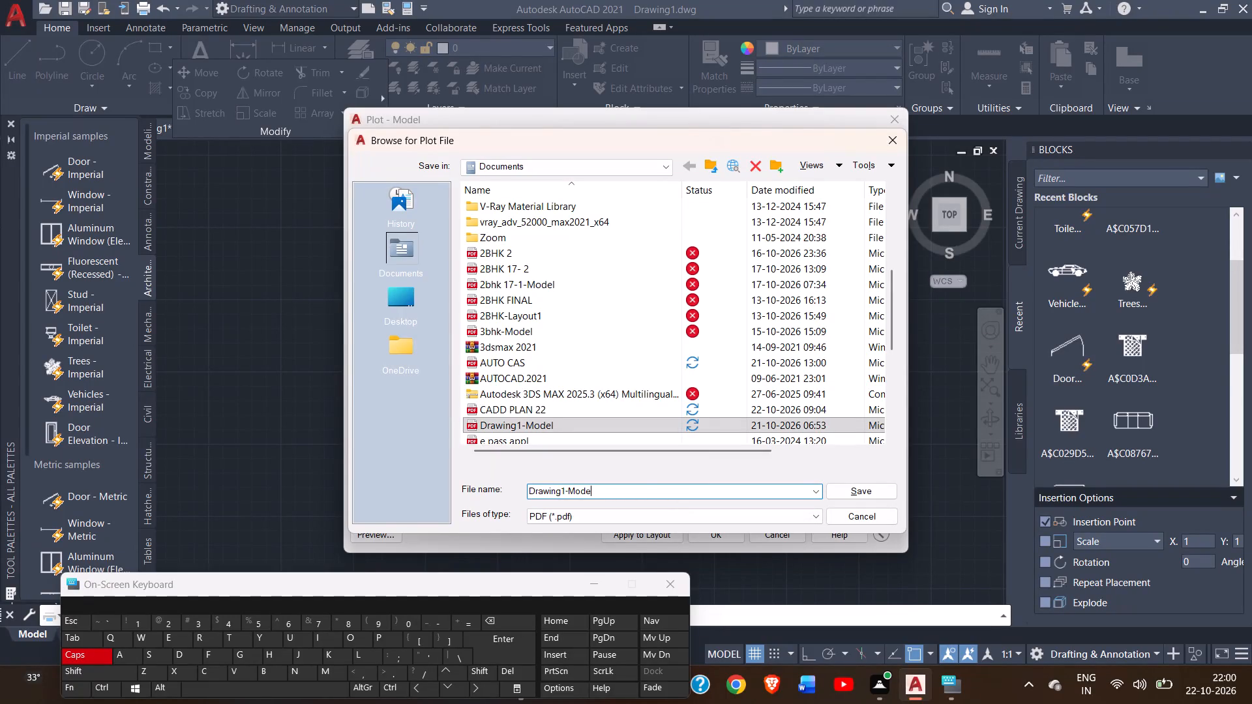
type("CADD")
key("space")
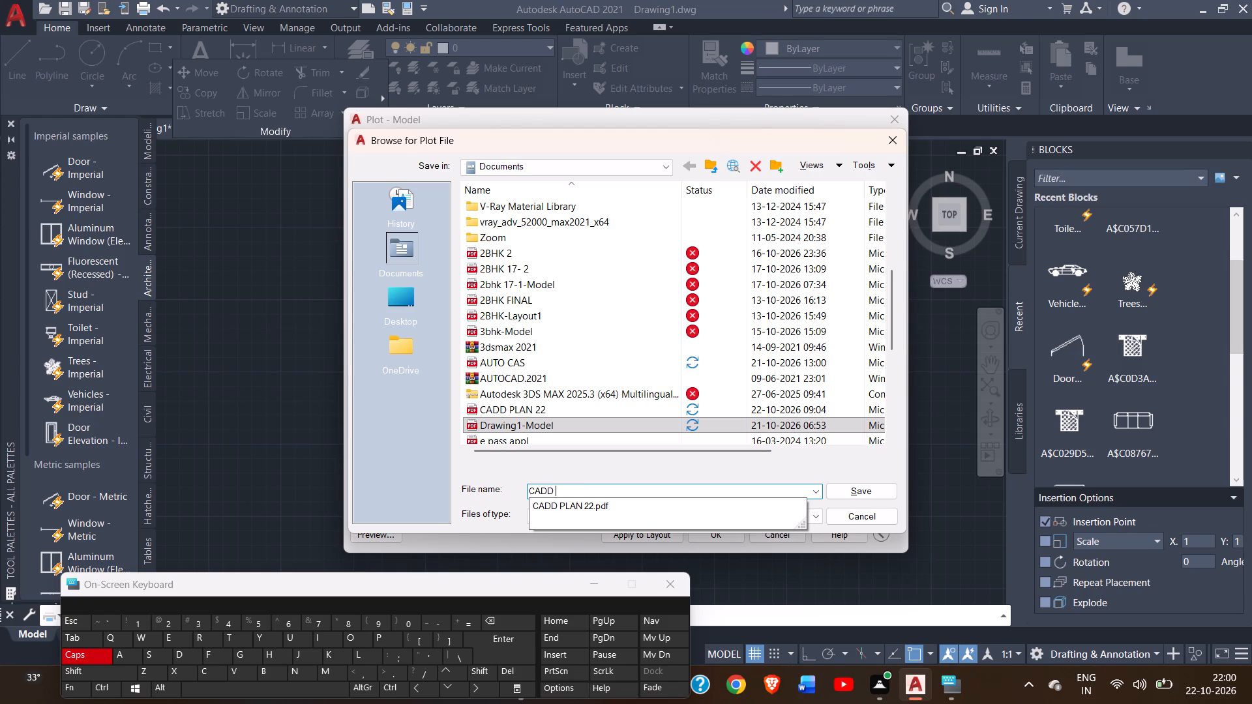
key("BackSpace")
key("BackSpace")
key("BackSpace")
key("BackSpace")
key("BackSpace")
key("BackSpace")
key("BackSpace")
key("BackSpace")
key("BackSpace")
key("BackSpace")
key("BackSpace")
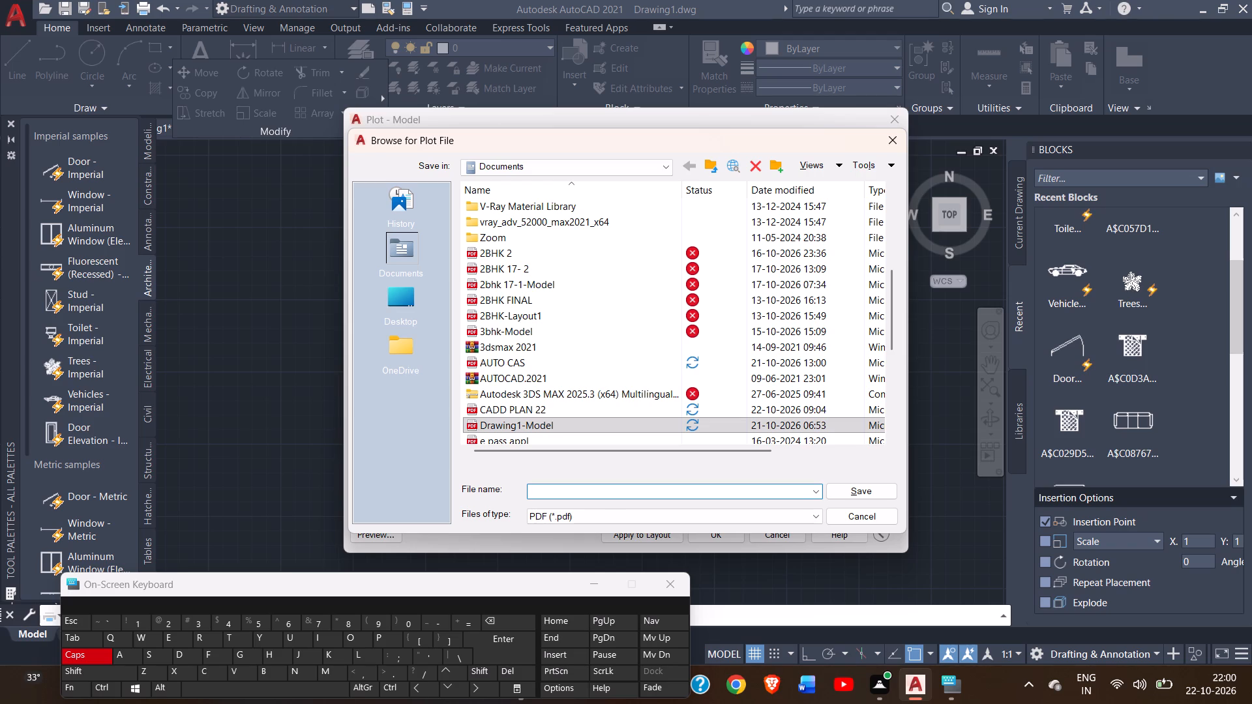
type("PLA")
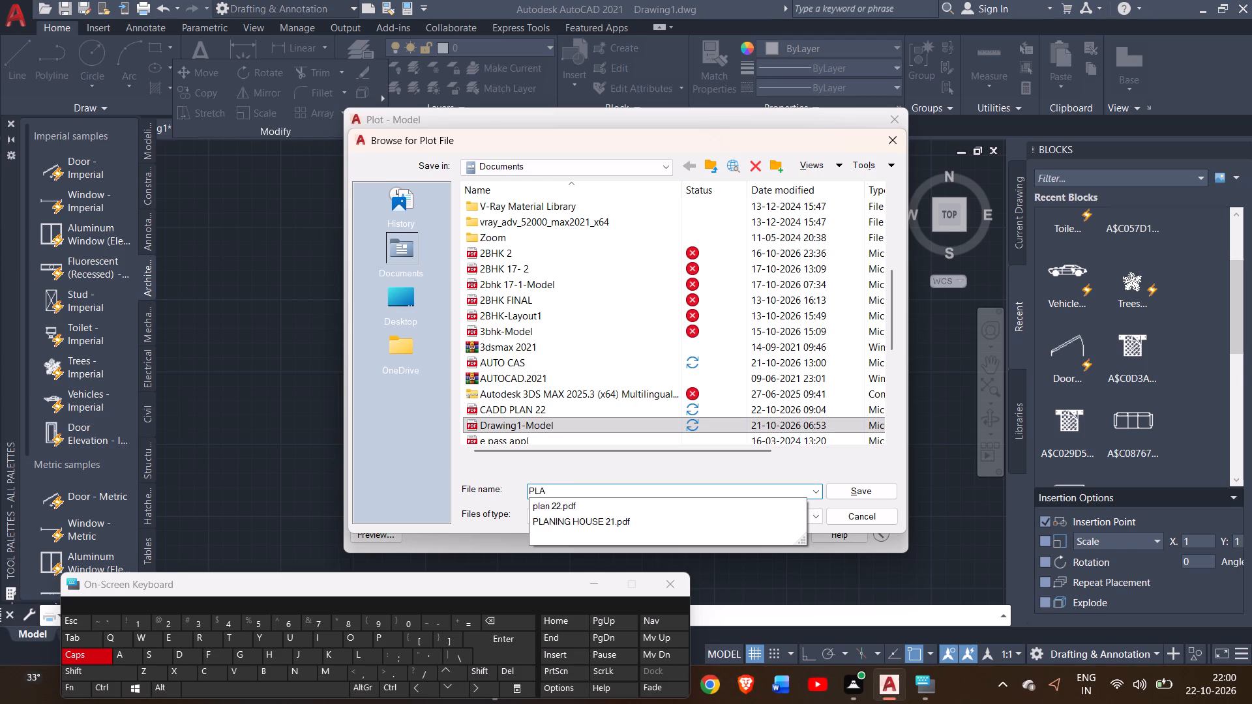
type("NIN")
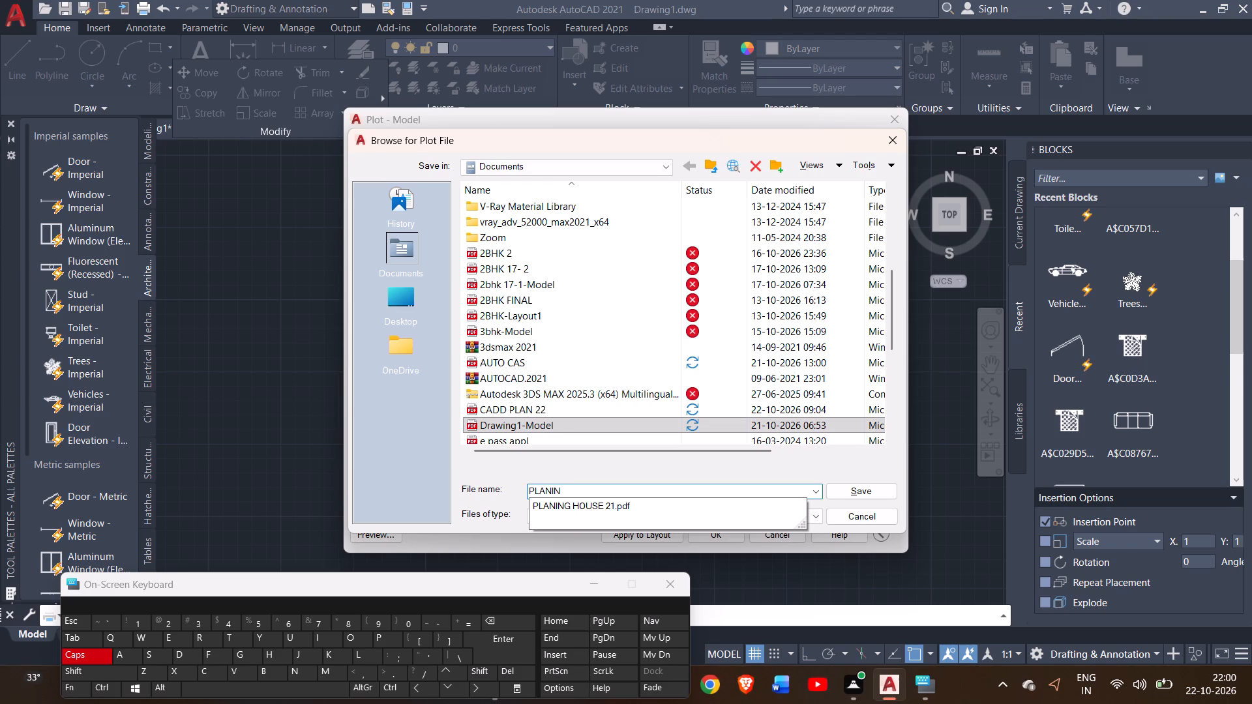
type("G")
key("space")
type("22")
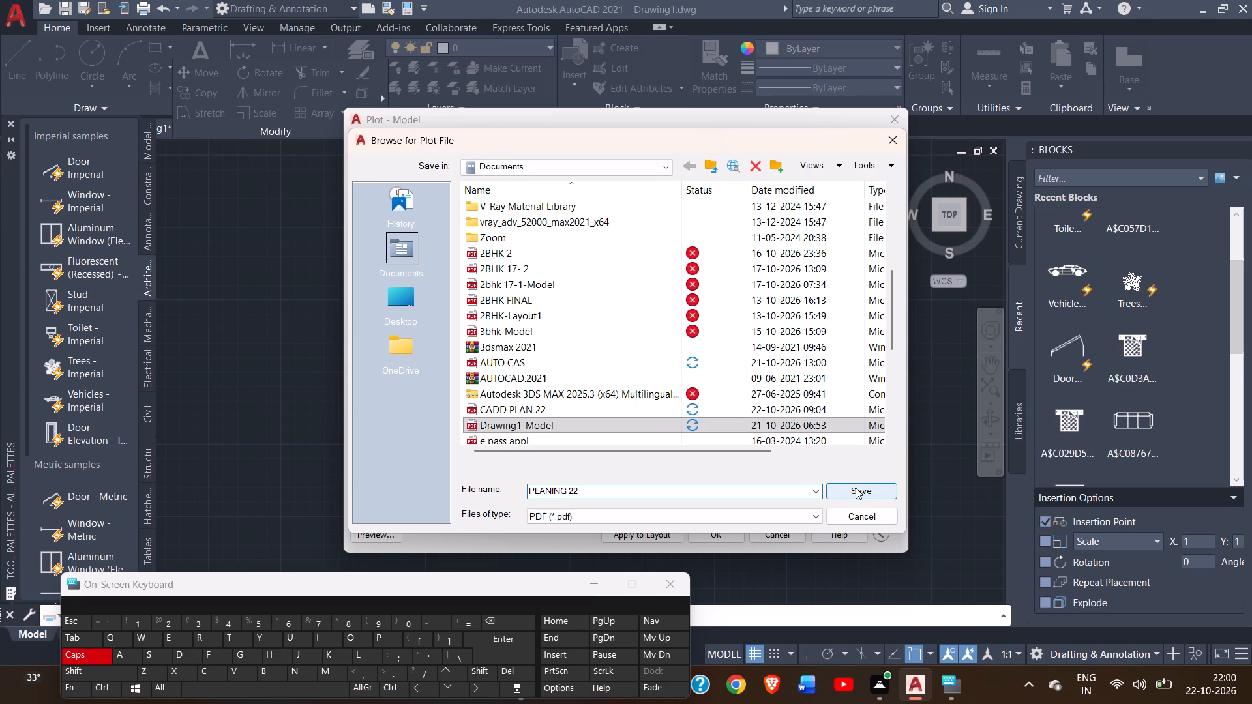
left_click(876, 490)
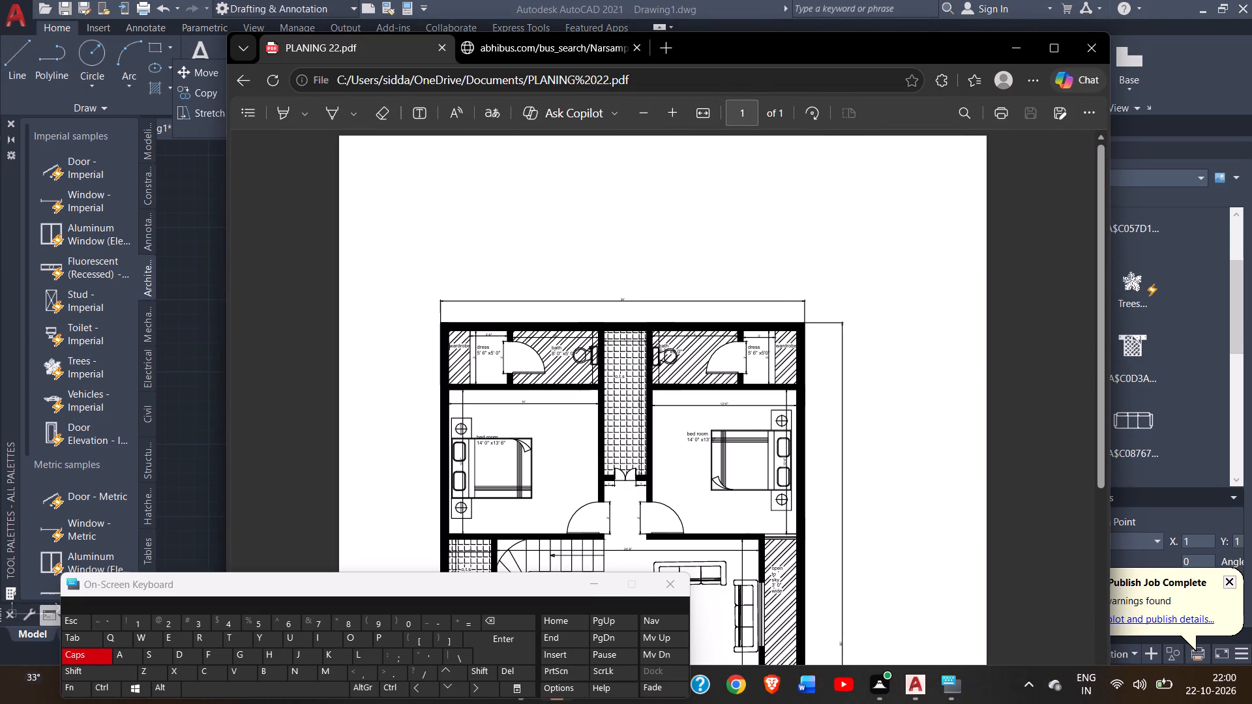
left_click(1091, 55)
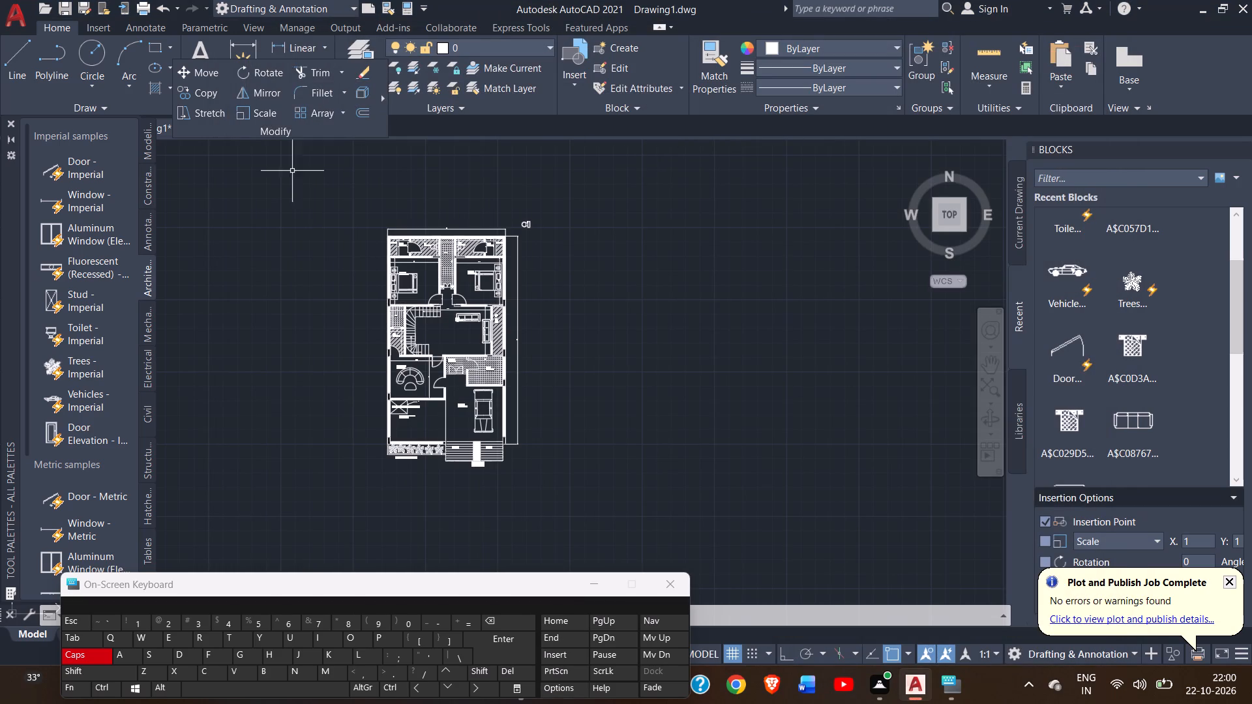
Save the drawing in the Documents folder under the new name PLANING 22 as an AutoCAD 2018 drawing.
left_click(14, 28)
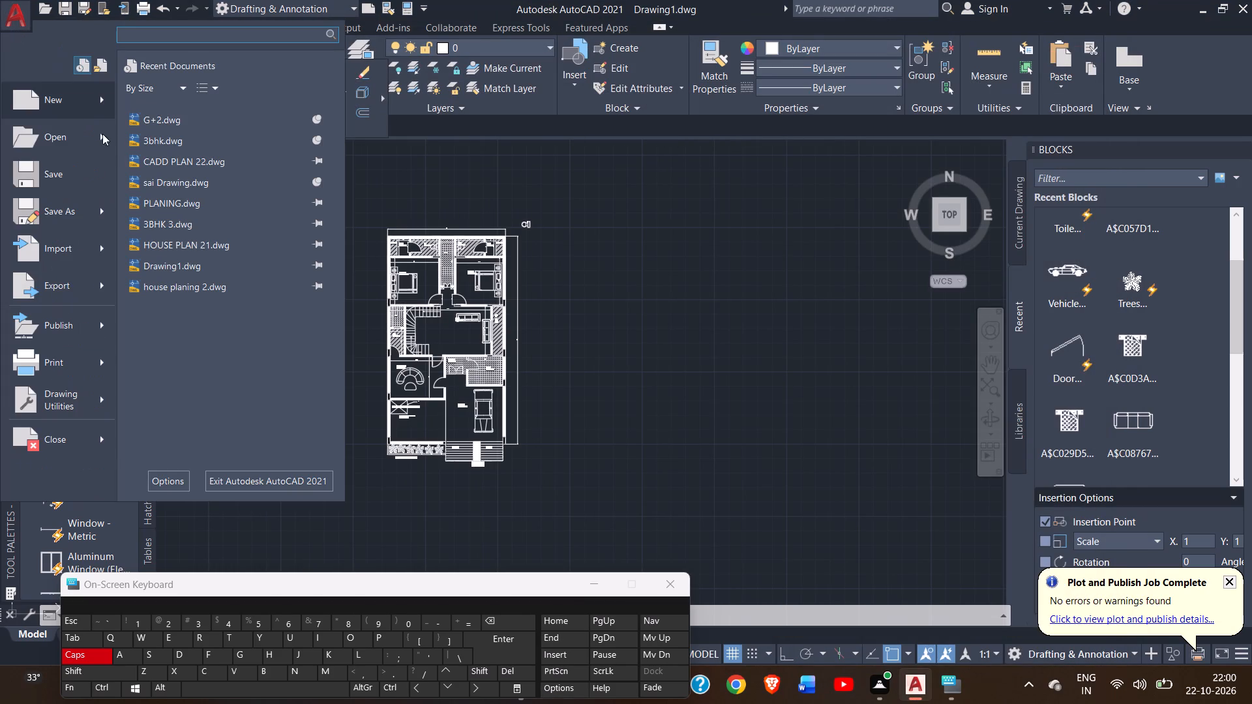
left_click(59, 220)
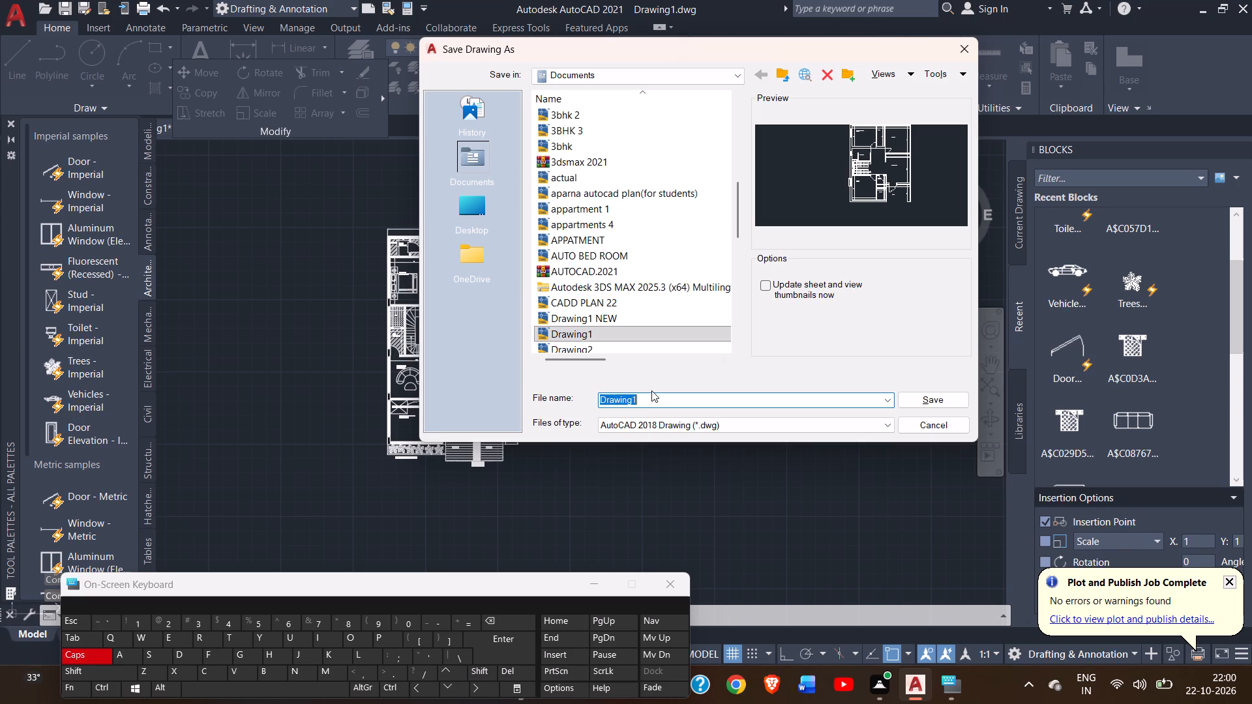
left_click(658, 402)
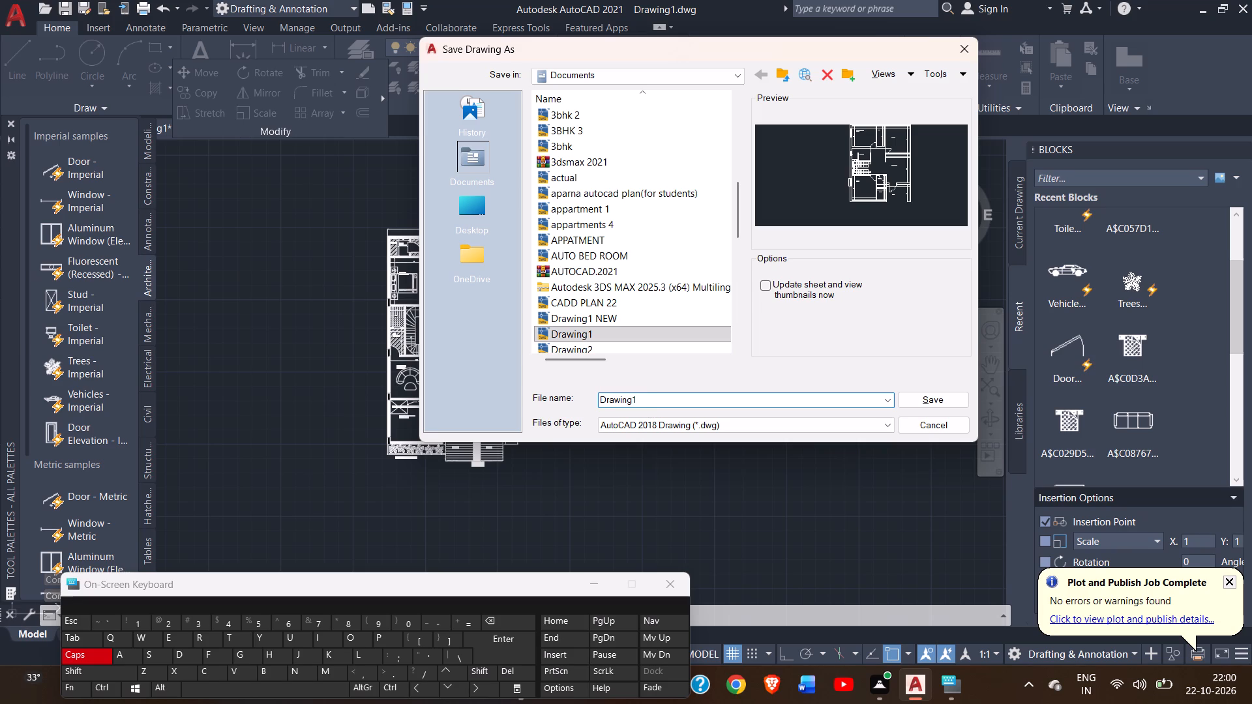
key("BackSpace")
key("BackSpace")
key("BackSpace")
key("BackSpace")
key("BackSpace")
key("BackSpace")
key("BackSpace")
key("BackSpace")
key("BackSpace")
key("BackSpace")
key("BackSpace")
key("BackSpace")
key("BackSpace")
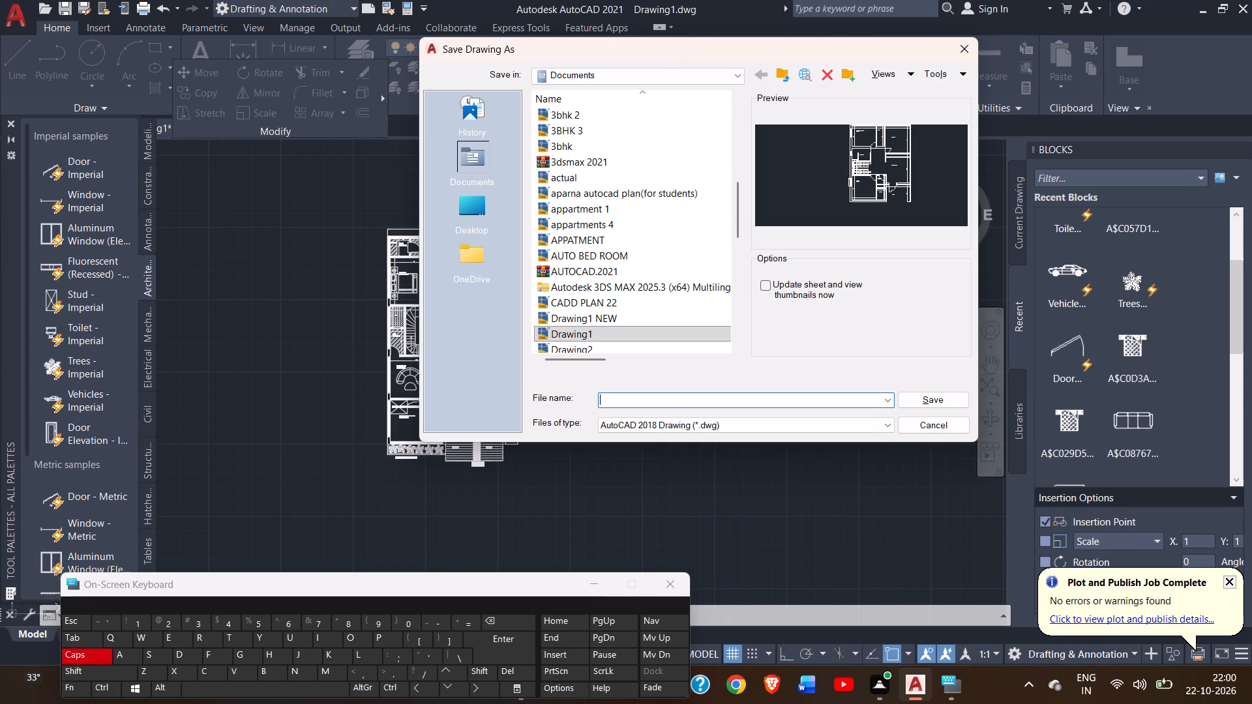
type("PLA")
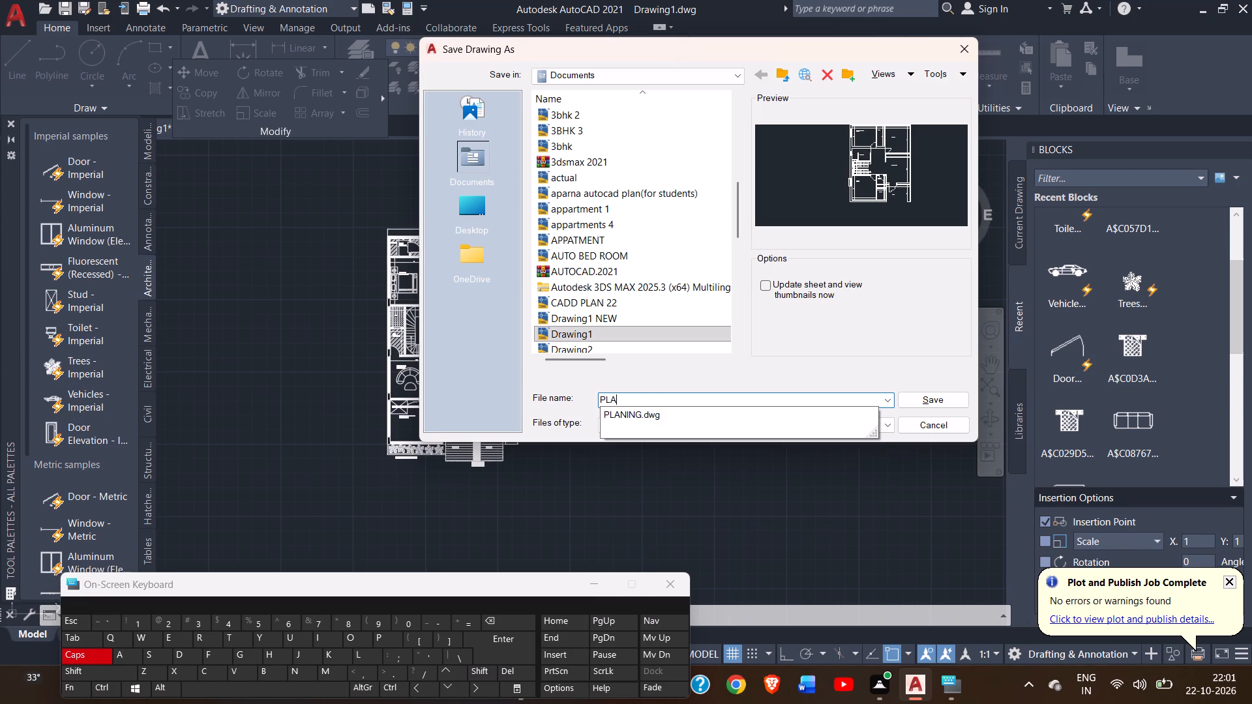
type("NING")
key("space")
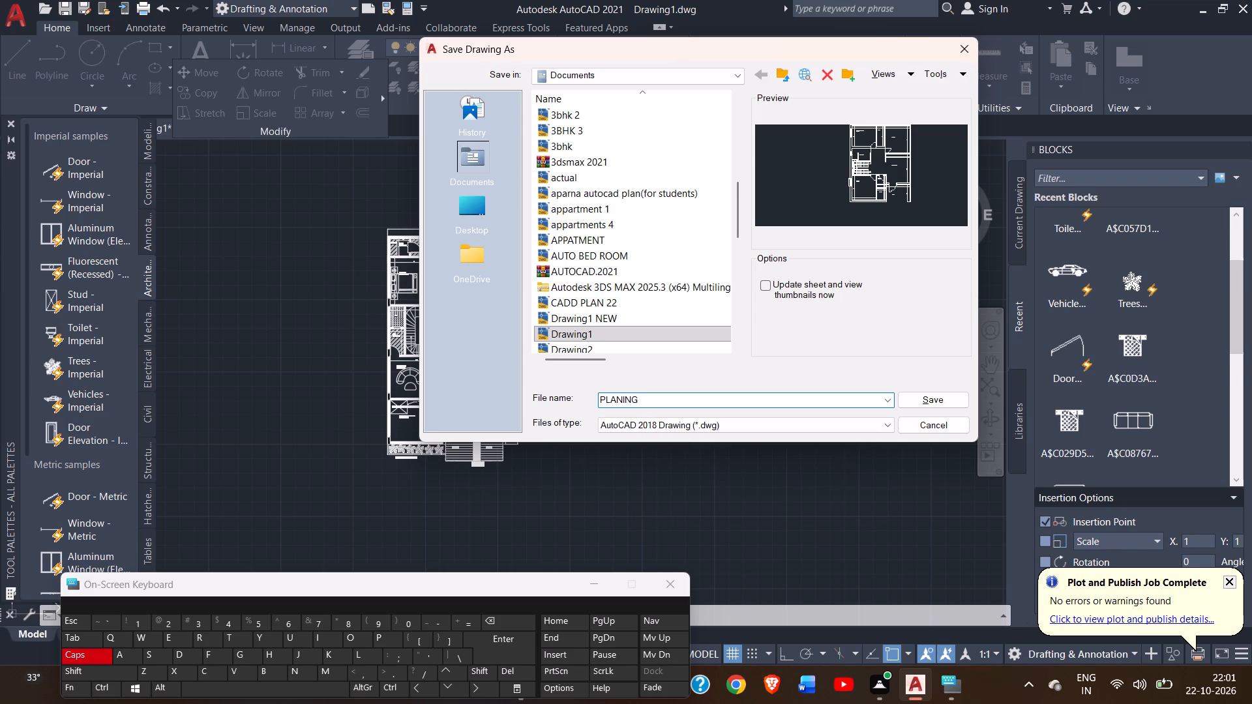
type("221")
key("BackSpace")
left_click(920, 396)
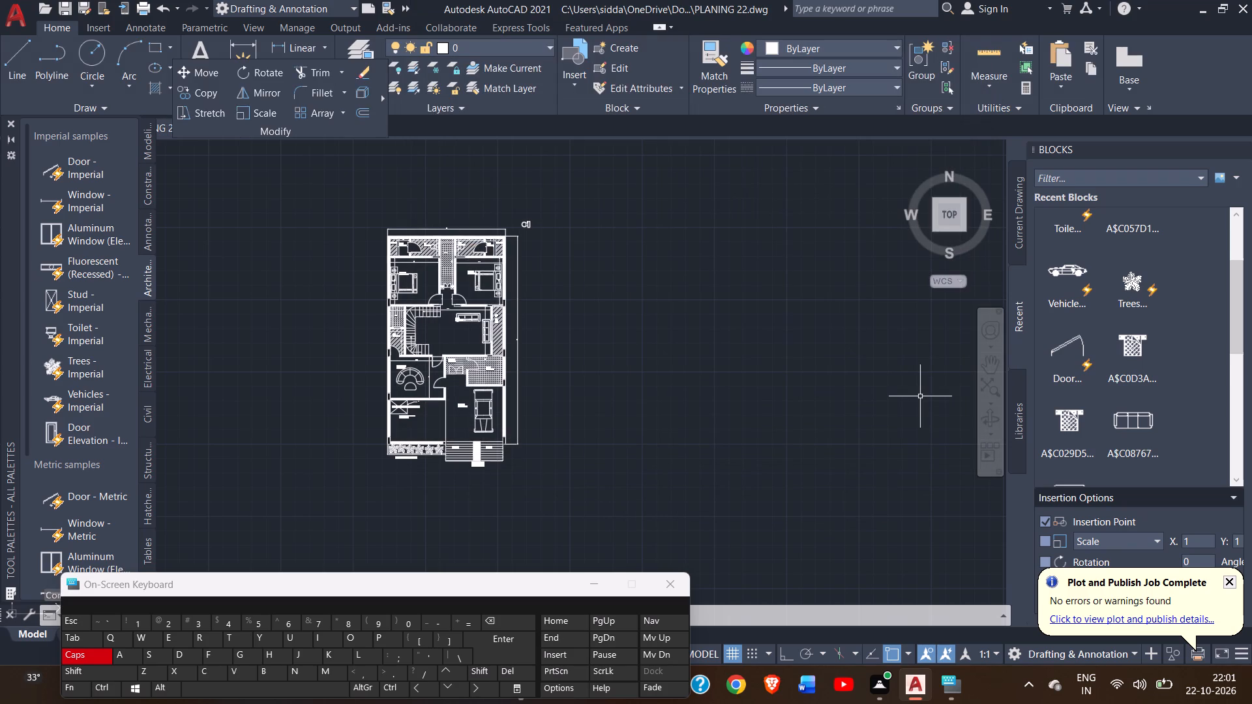